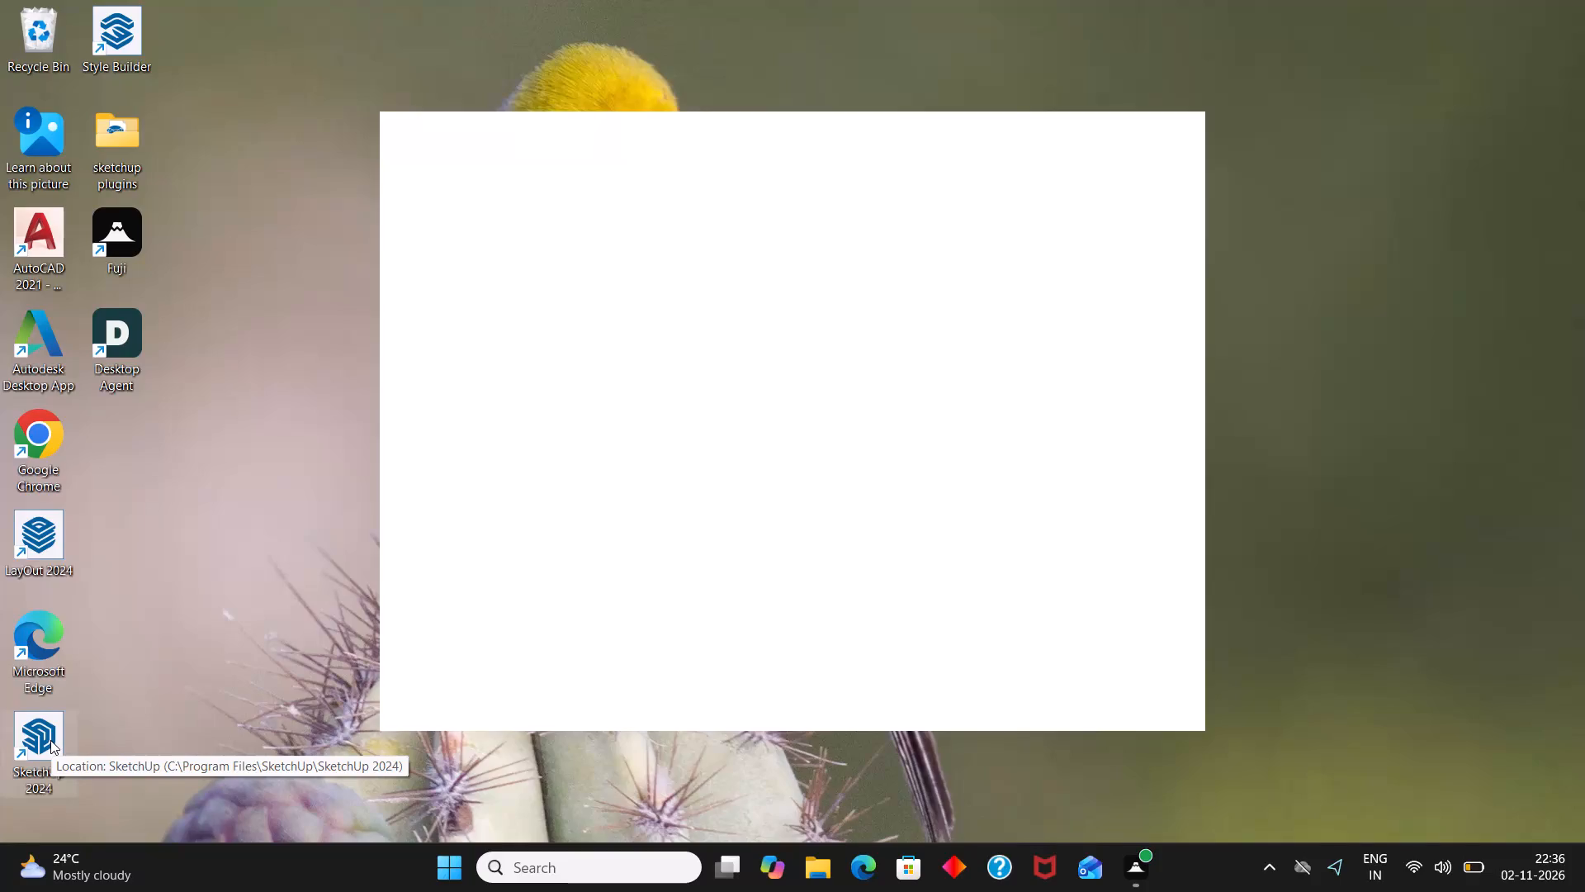
Launch SketchUp 2024 and open the recent model "3d modelling" marked as recovered.
double_click(50, 740)
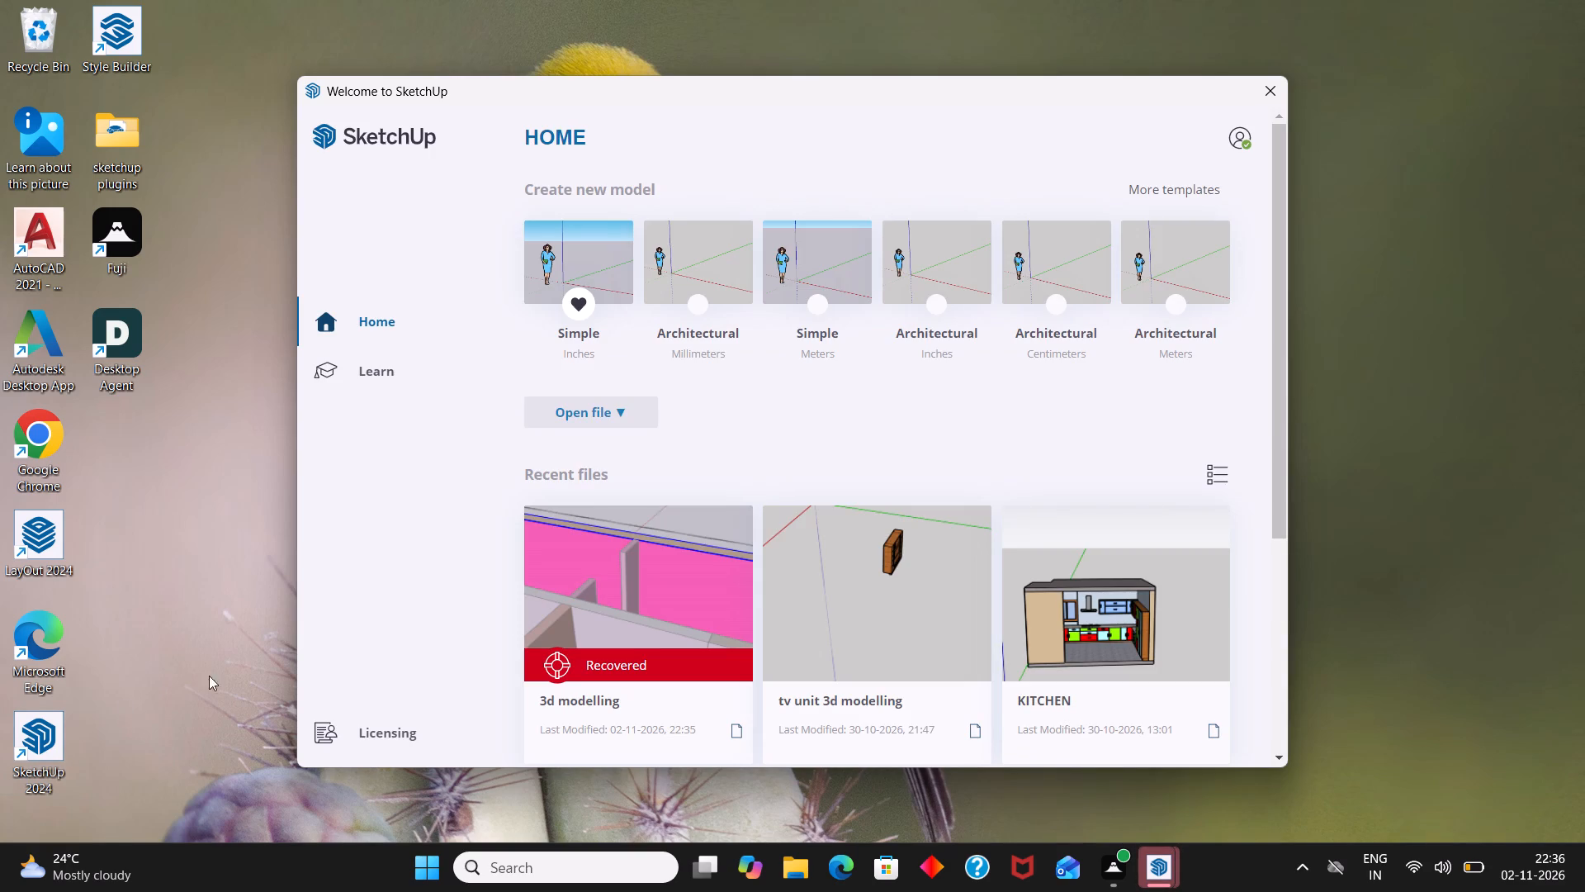
click(665, 633)
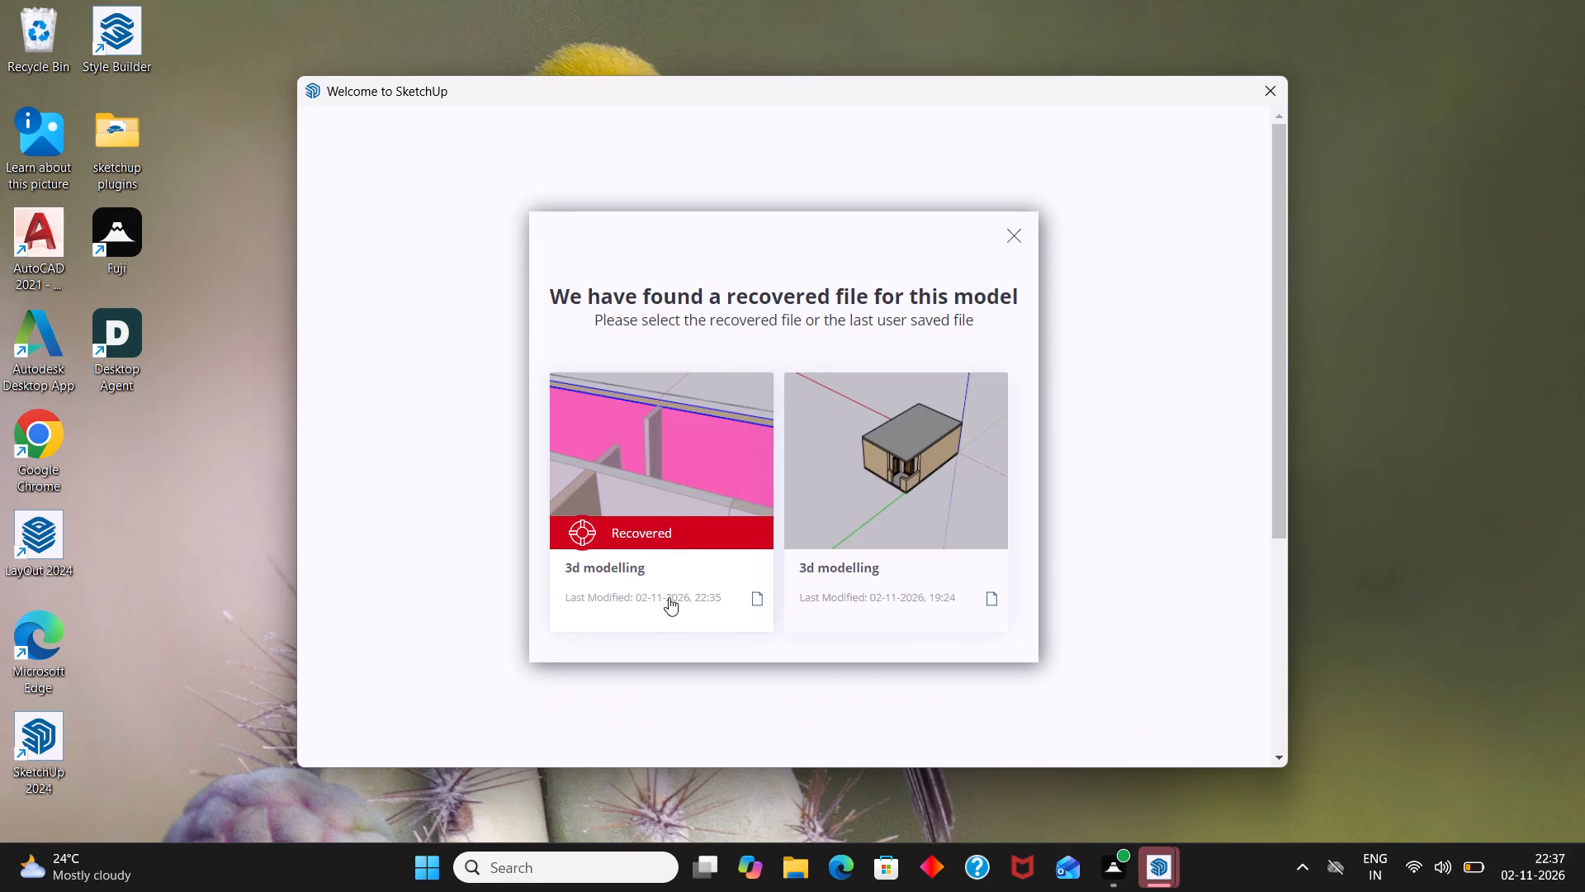
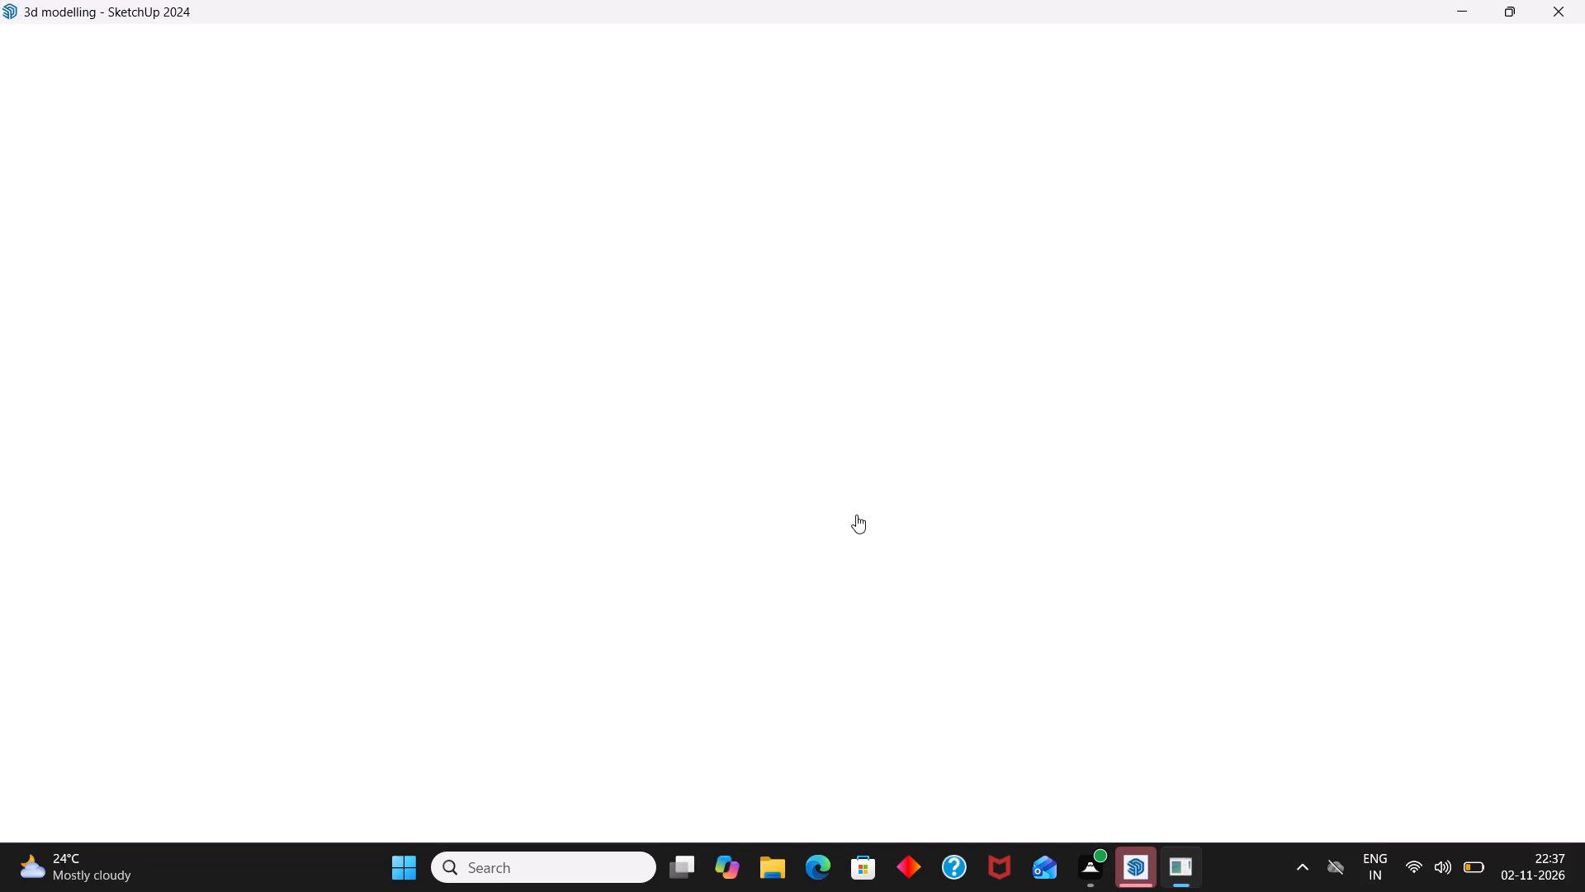
Dismiss the recovered-file prompts without deleting the recovered file, and close the Welcome window to return to the open 3d modelling model.
click(1135, 884)
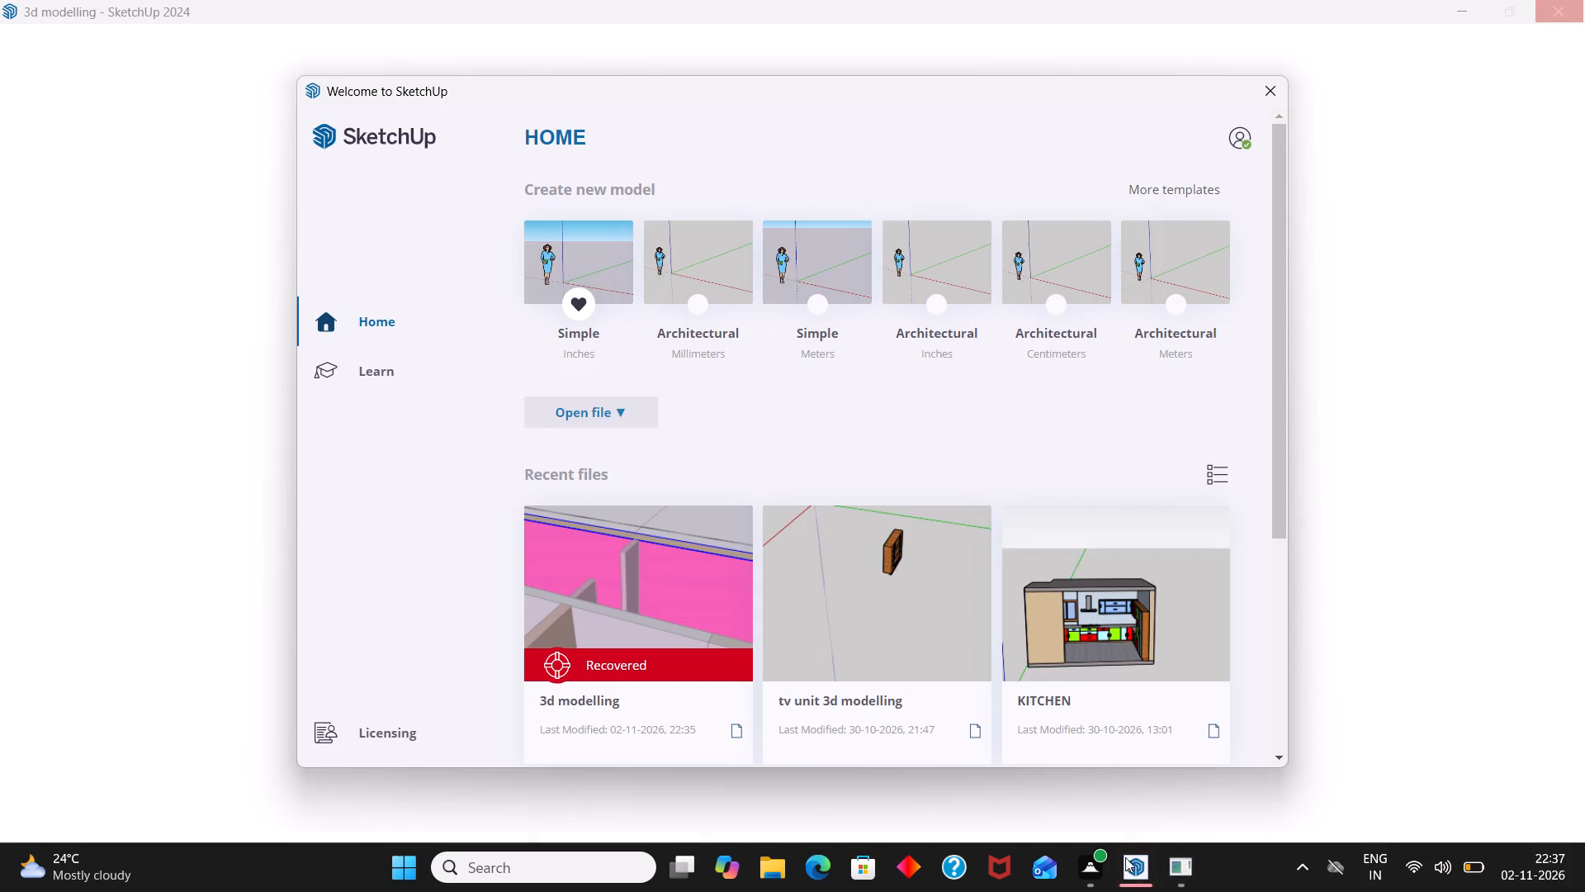
click(717, 606)
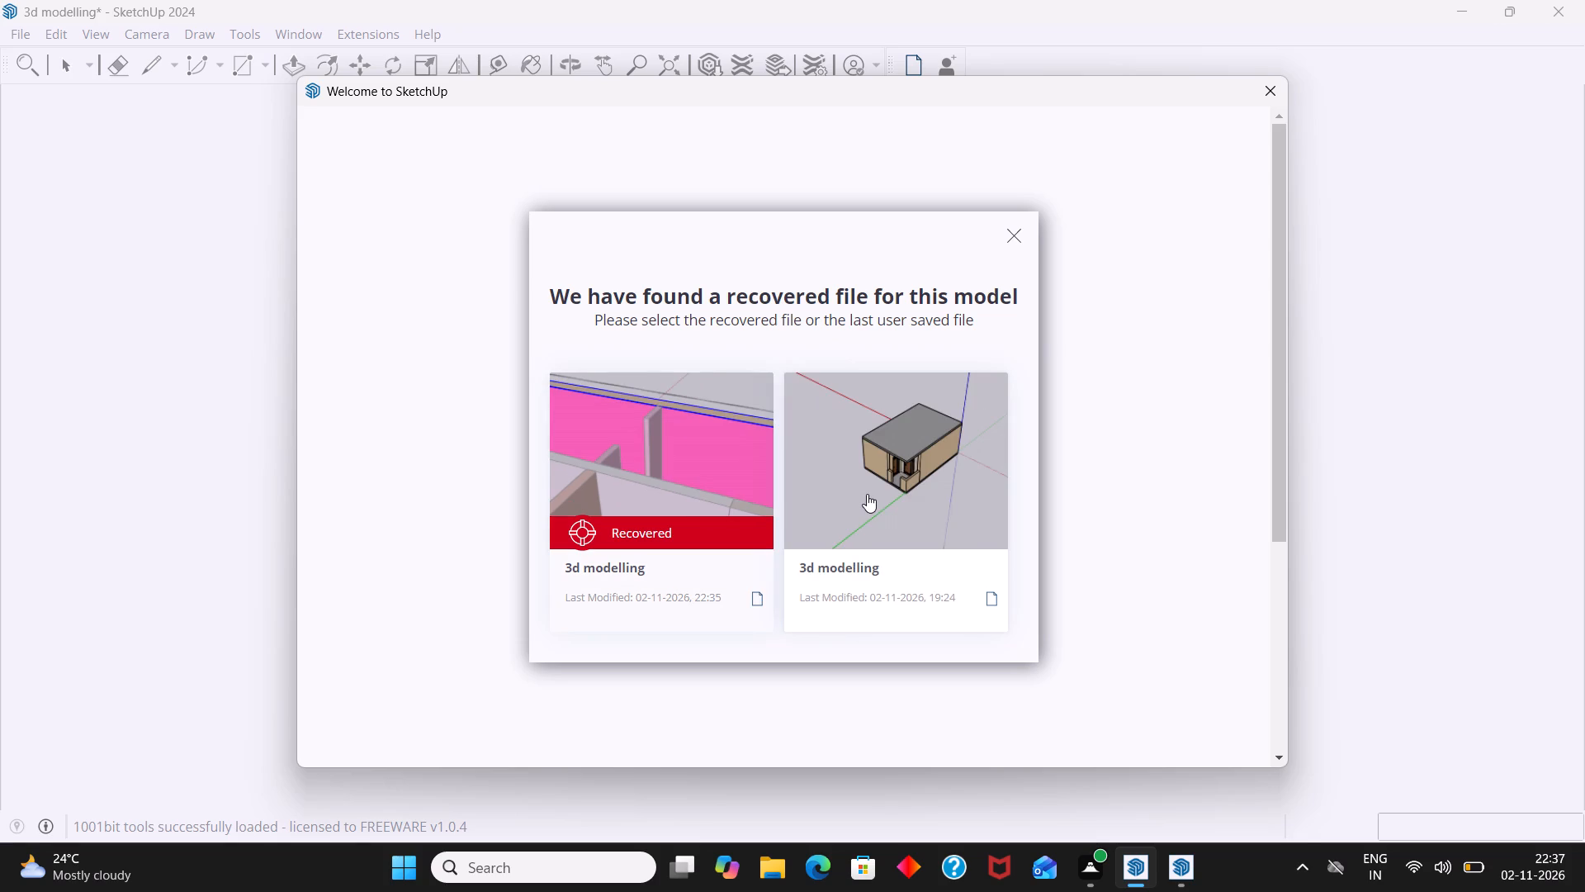
double_click(912, 474)
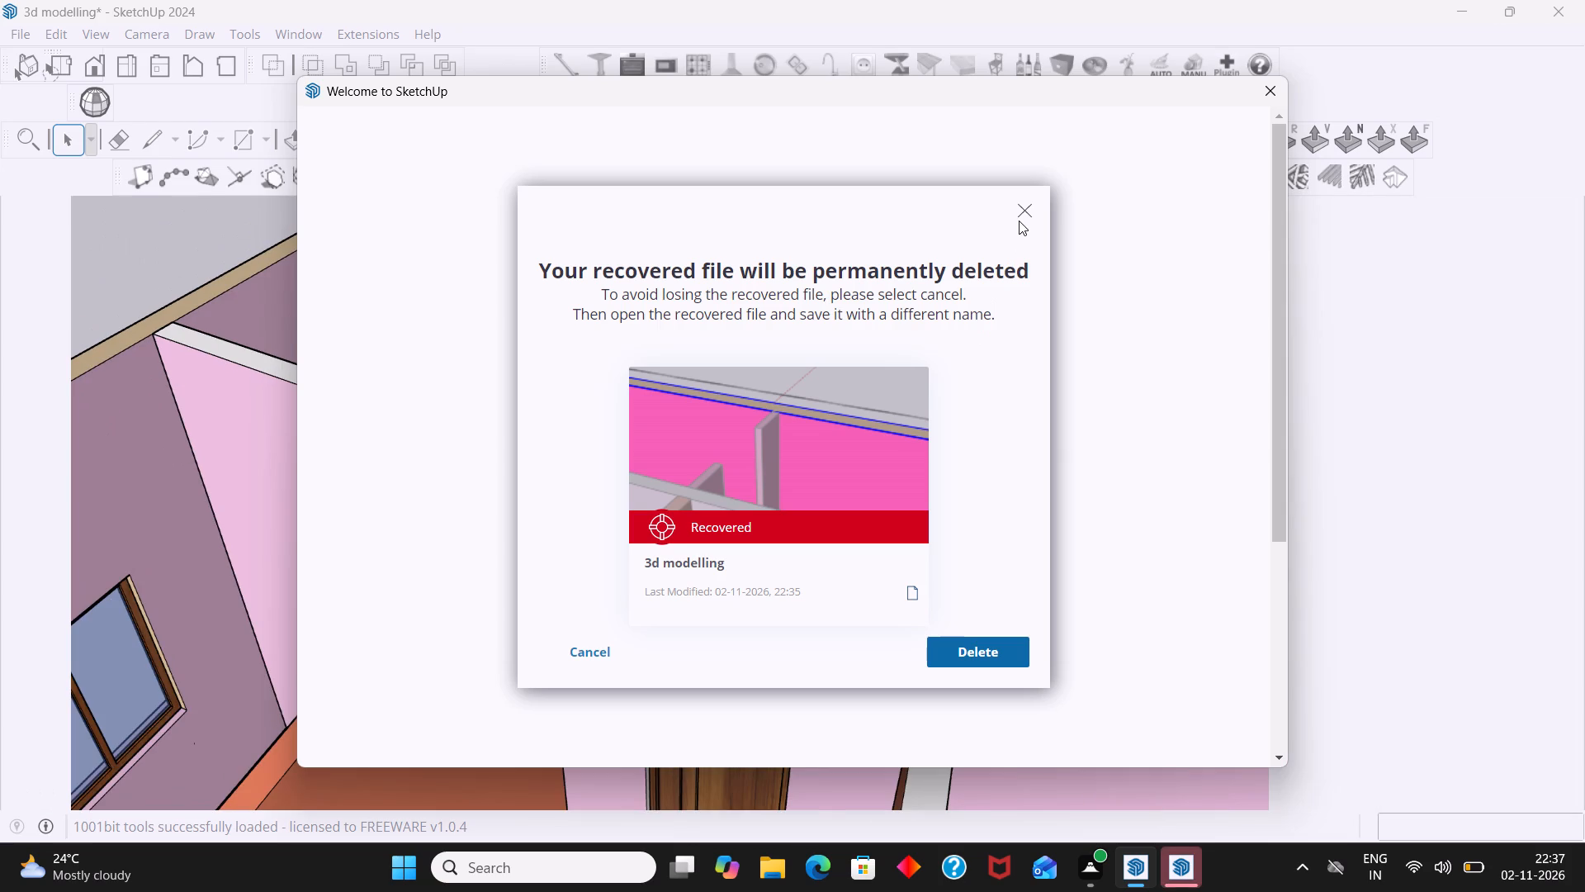
click(1028, 212)
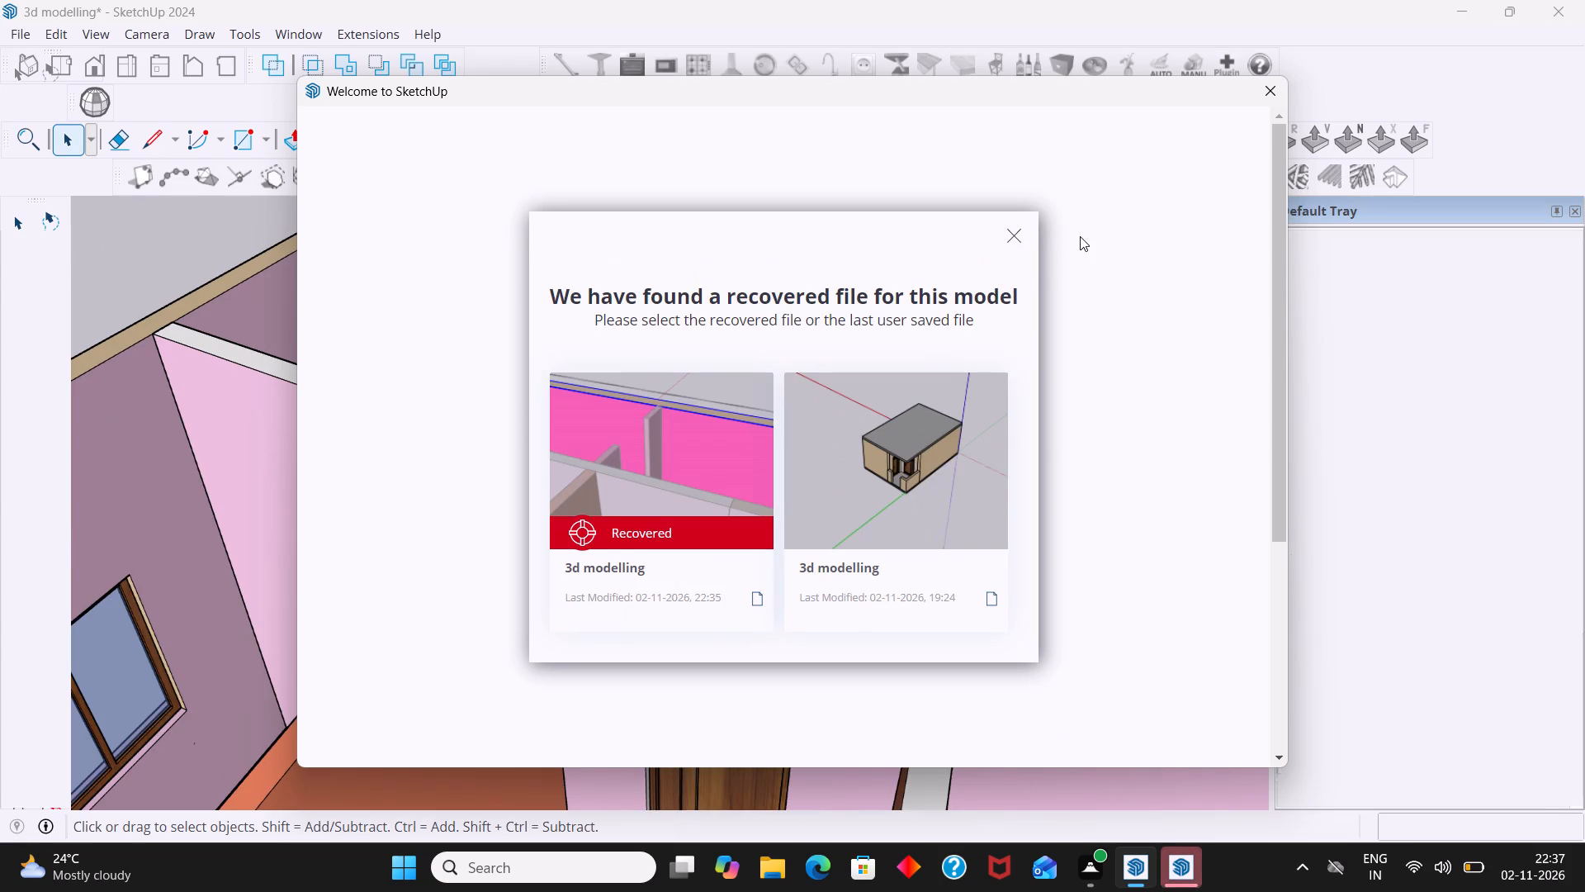
click(1285, 93)
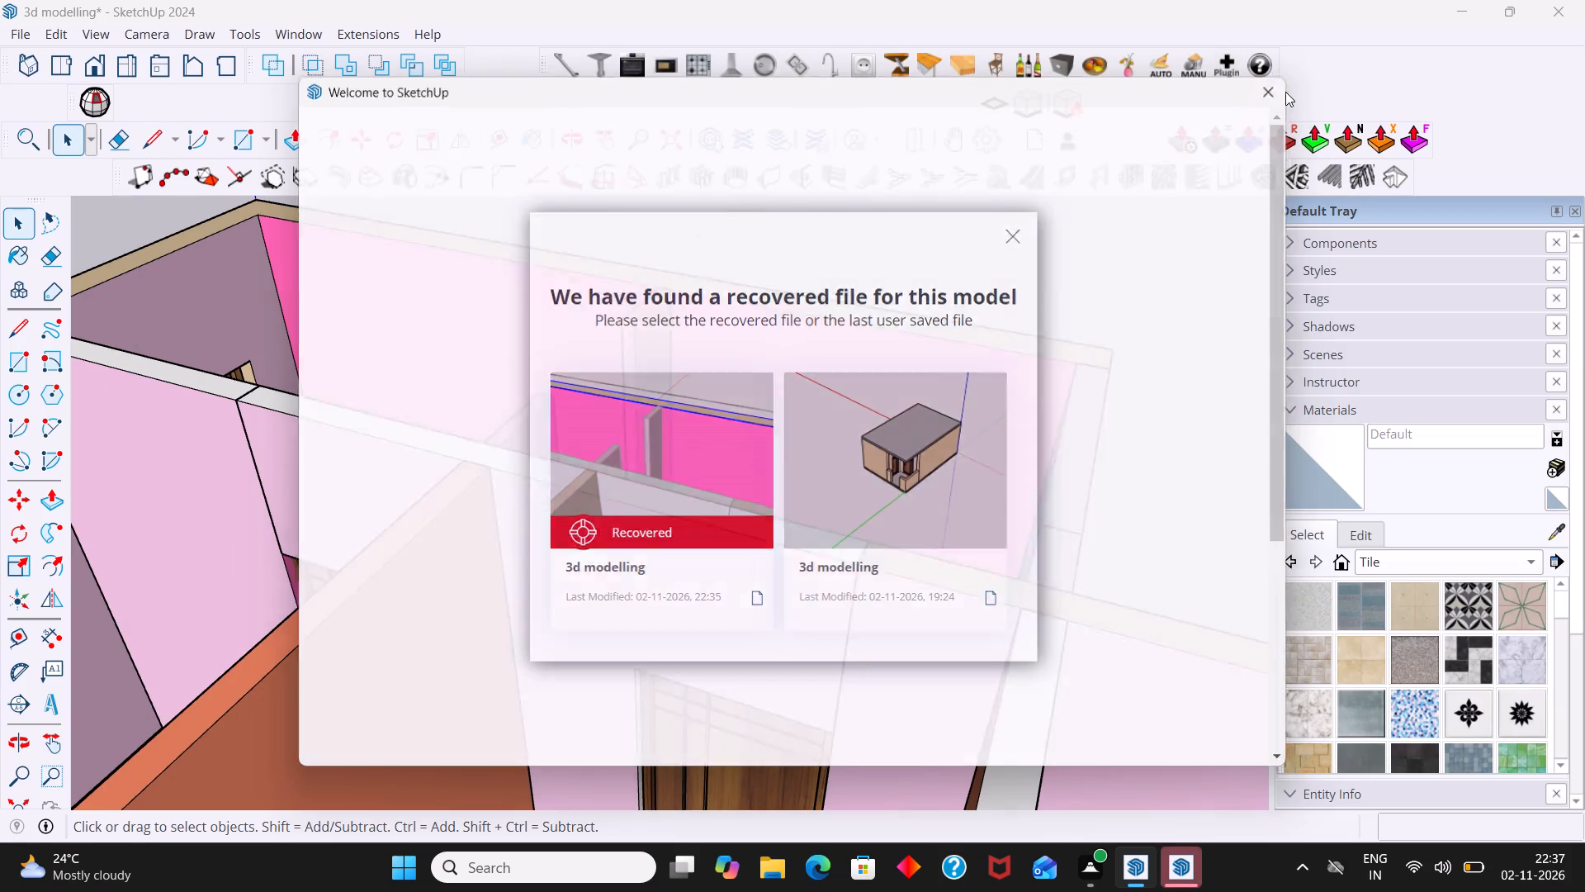
Examine the rooms and wall colours of the reopened building model from several angles.
scroll(853, 505, down, 10)
middle_drag(861, 564, 633, 626)
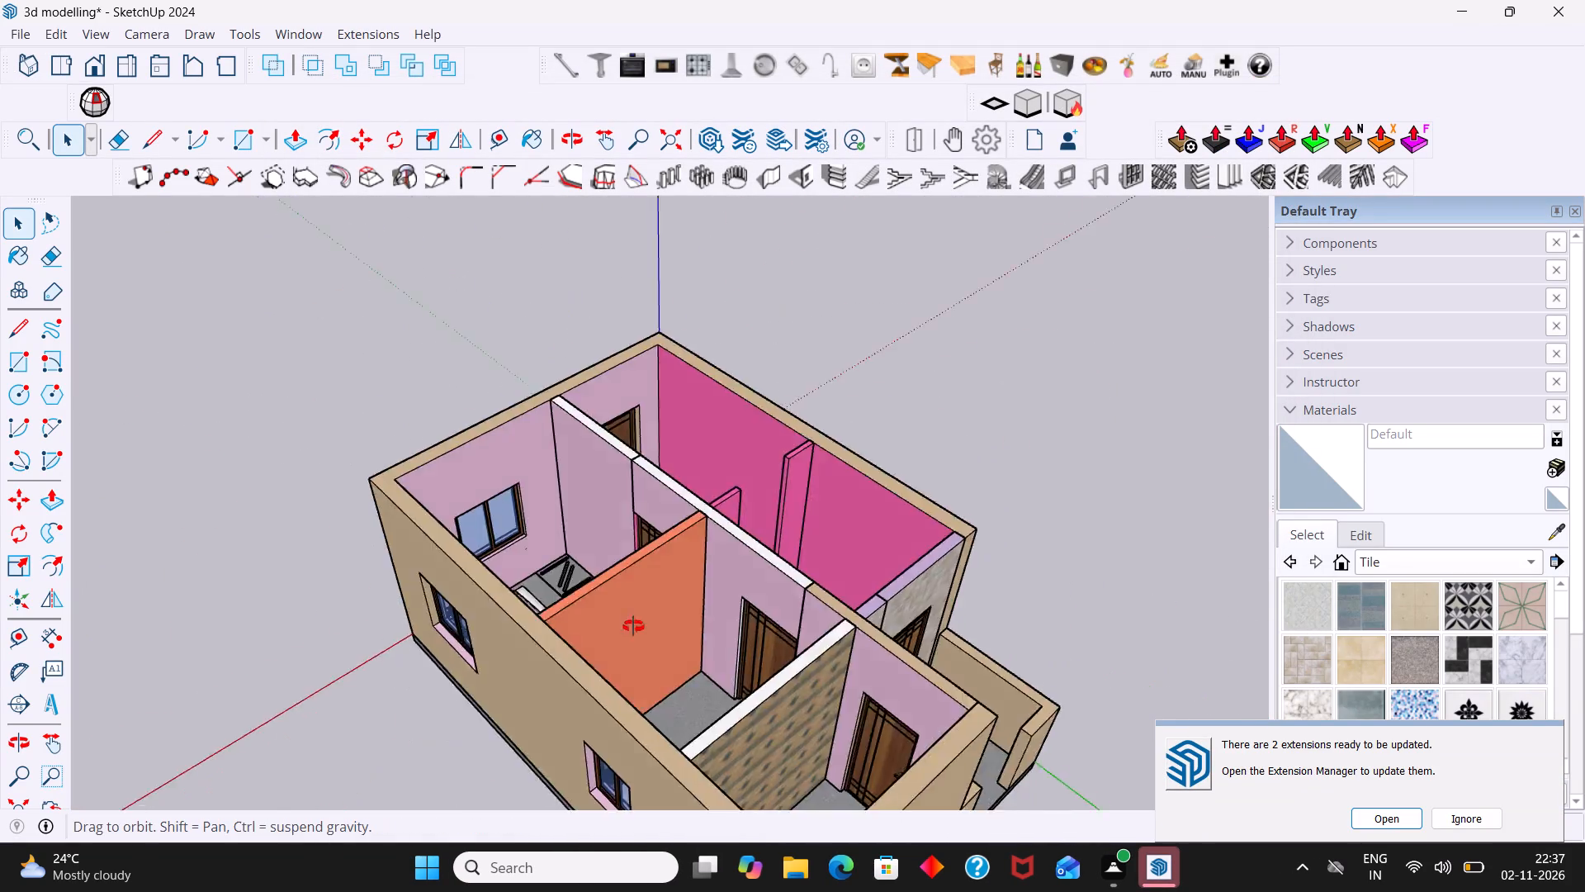
middle_drag(633, 626, 463, 652)
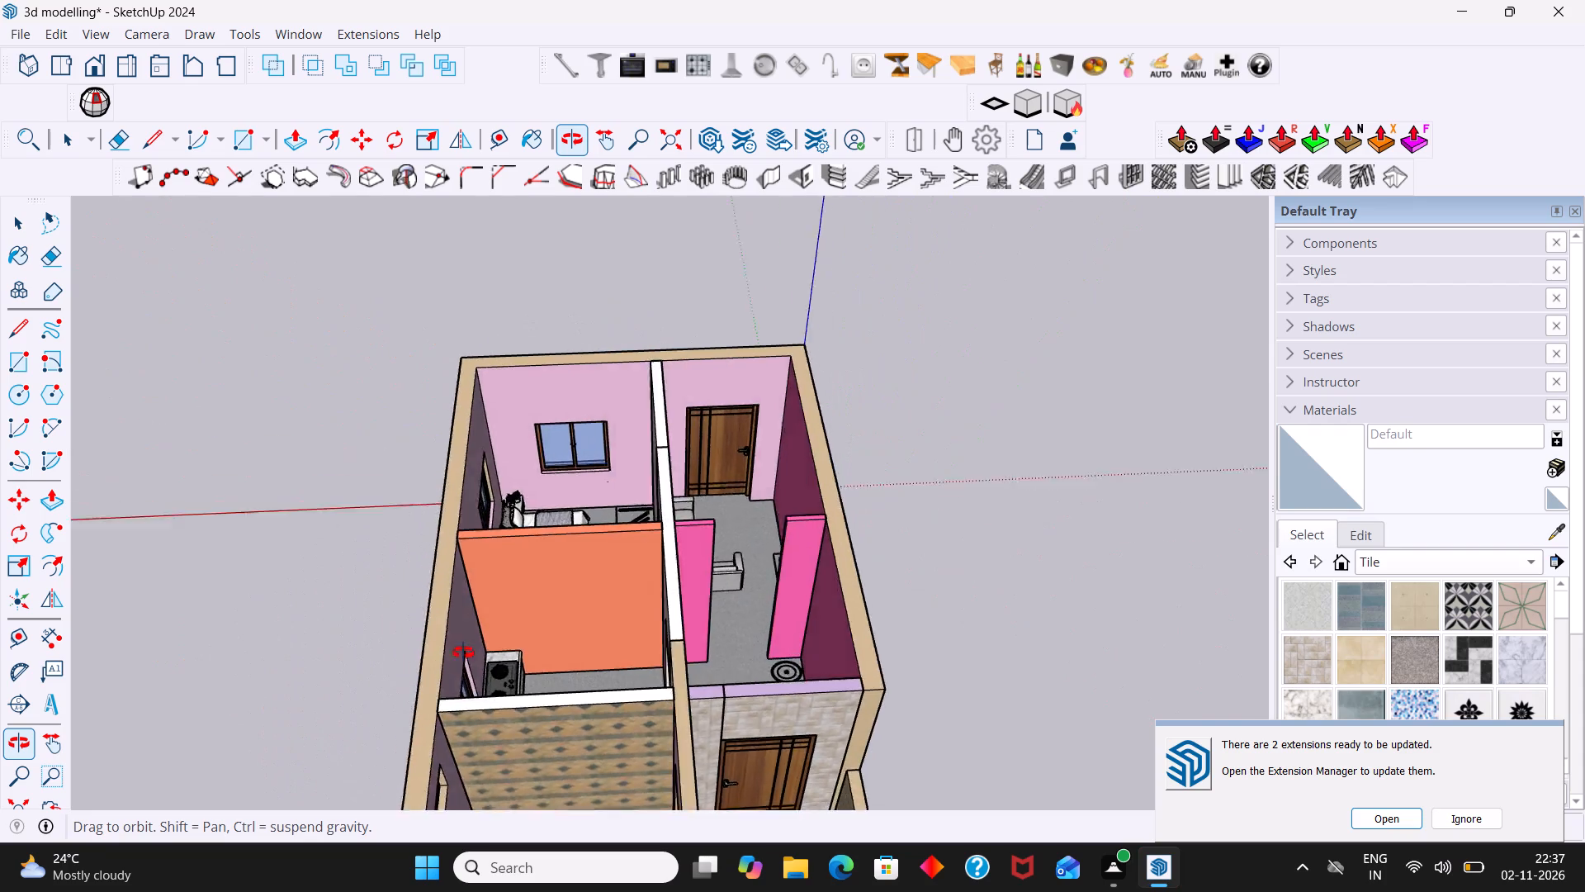
middle_drag(463, 652, 510, 657)
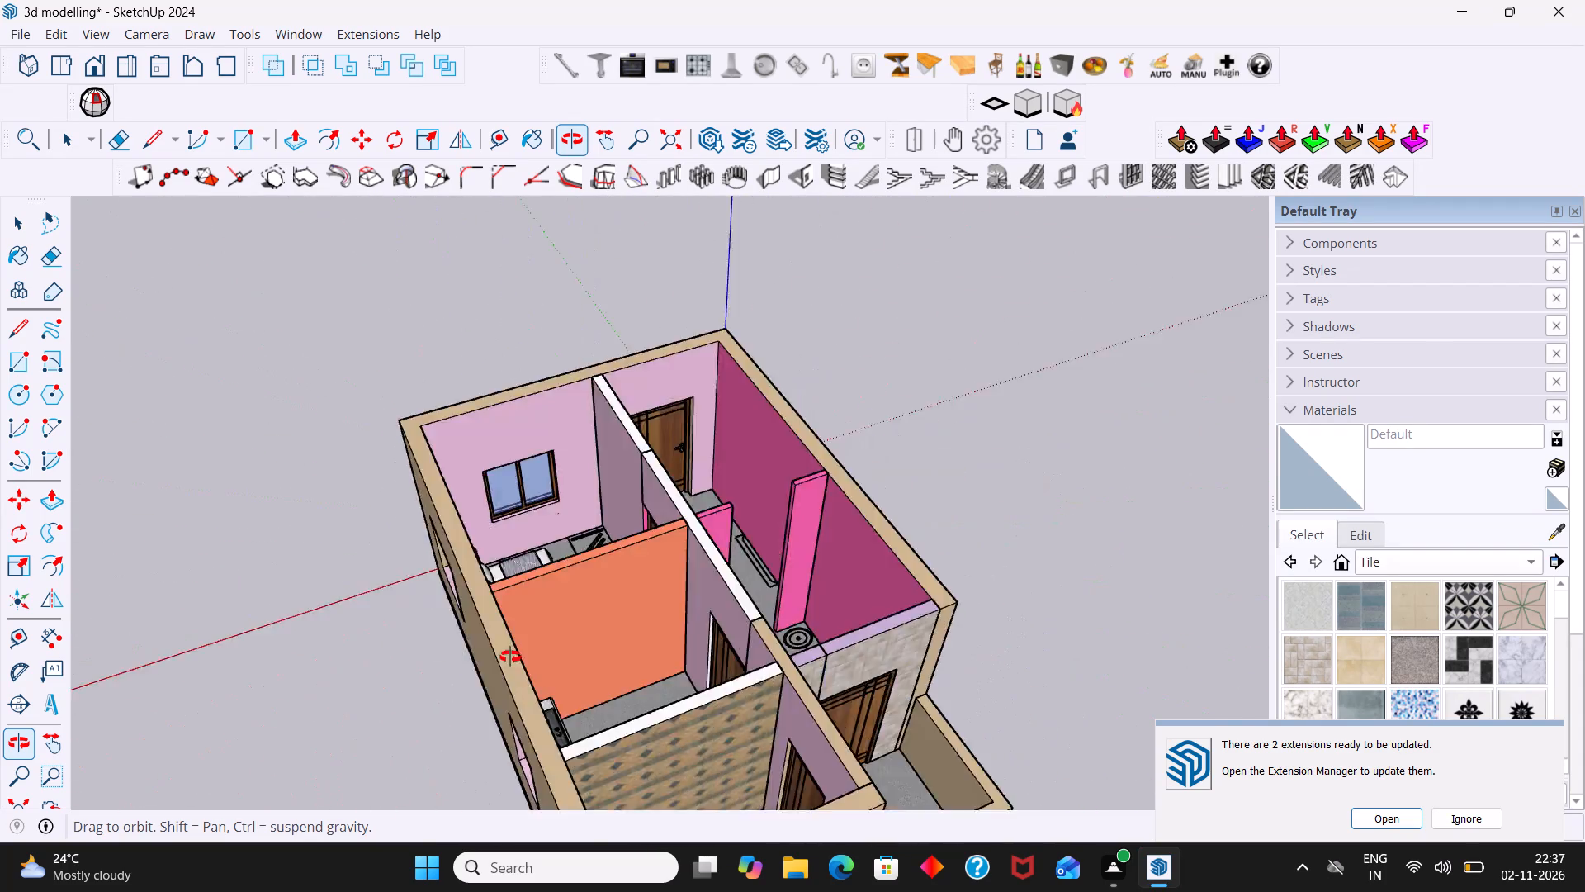
middle_drag(510, 657, 277, 641)
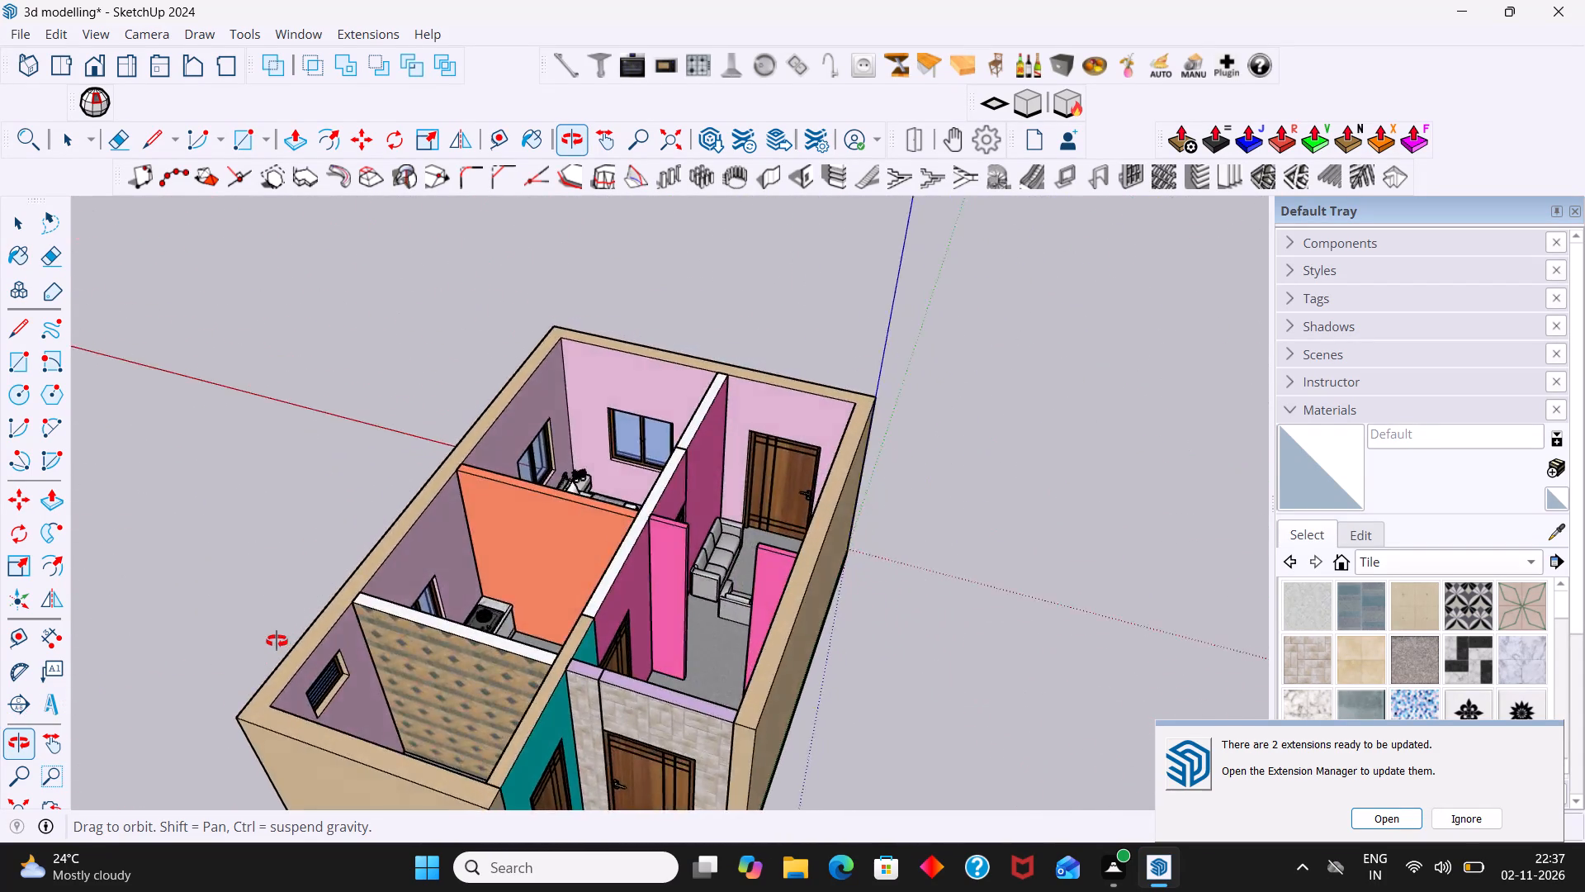
middle_drag(277, 641, 739, 690)
scroll(610, 619, up, 3)
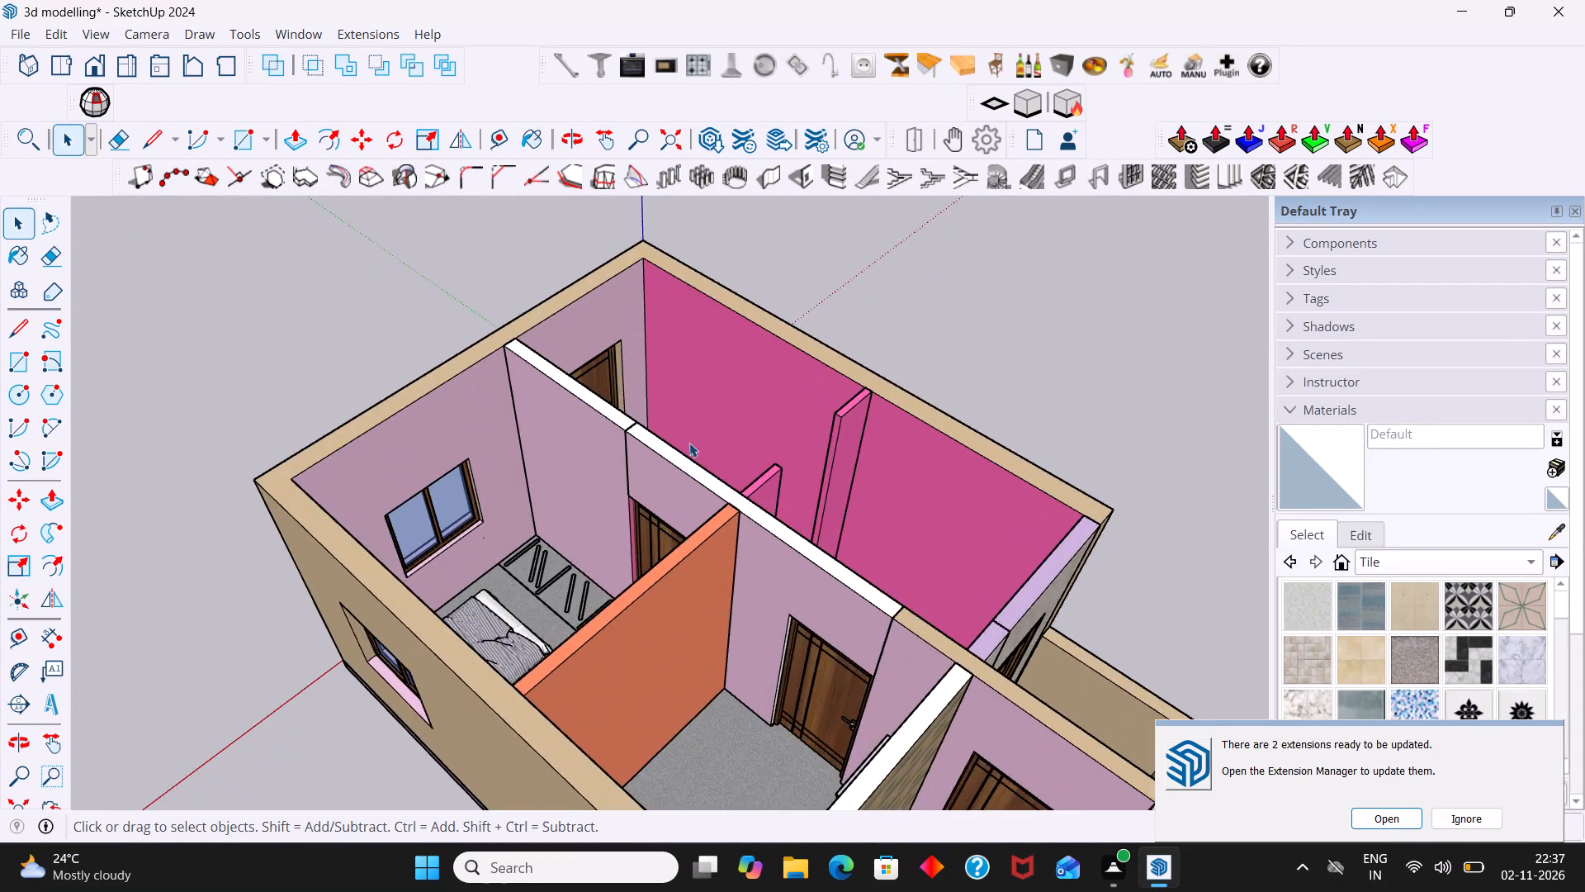
scroll(689, 443, up, 2)
Switch the materials library from Tile to Colors and pick the turquoise Color H06.
click(1538, 562)
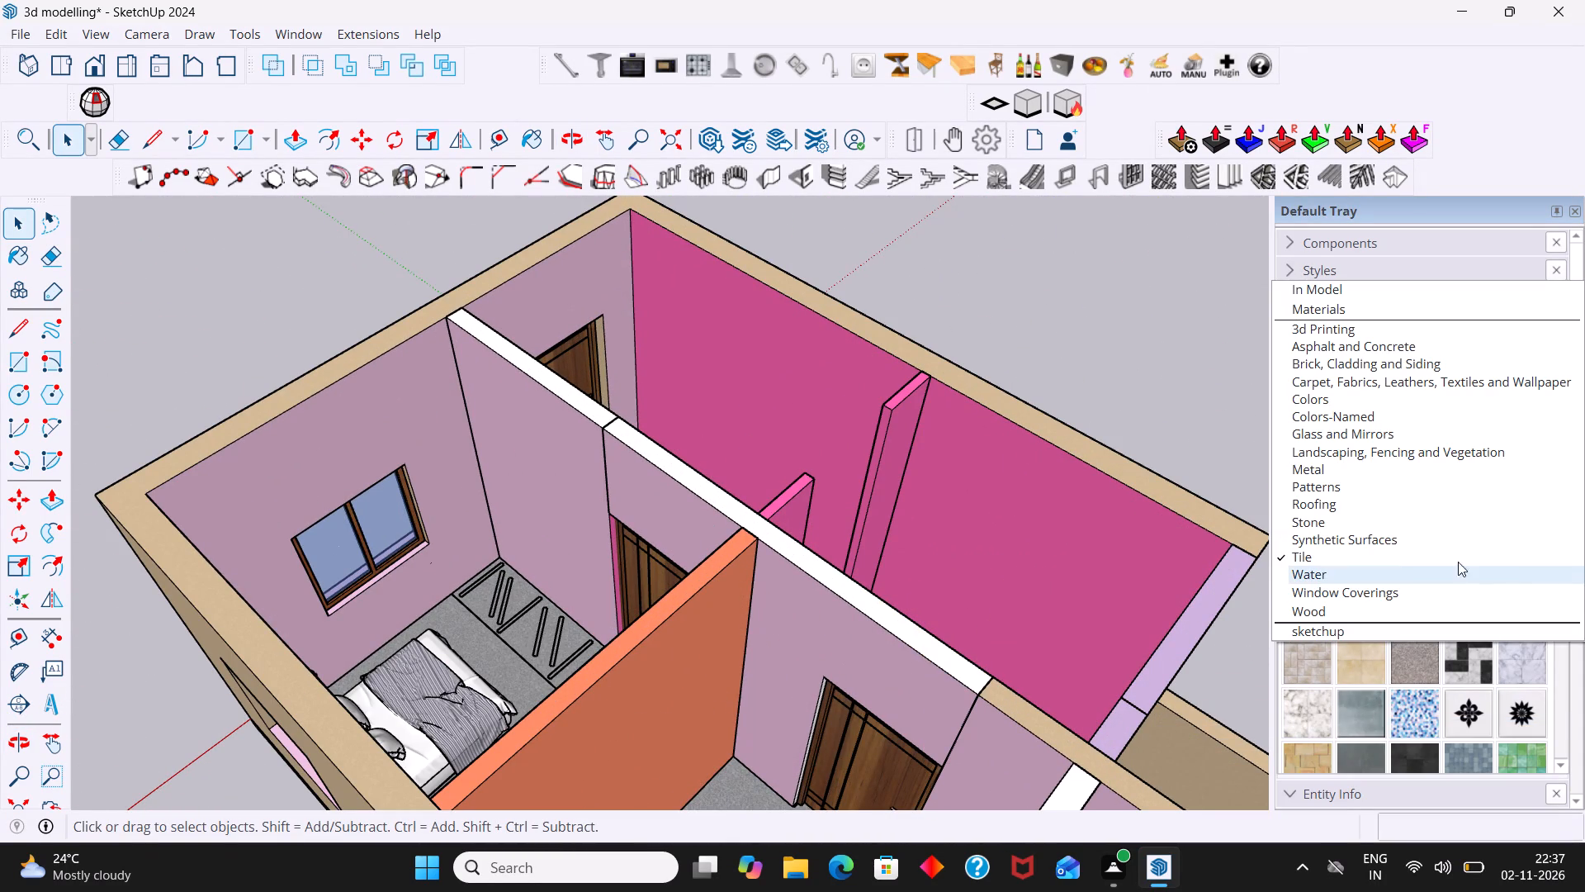
click(1338, 404)
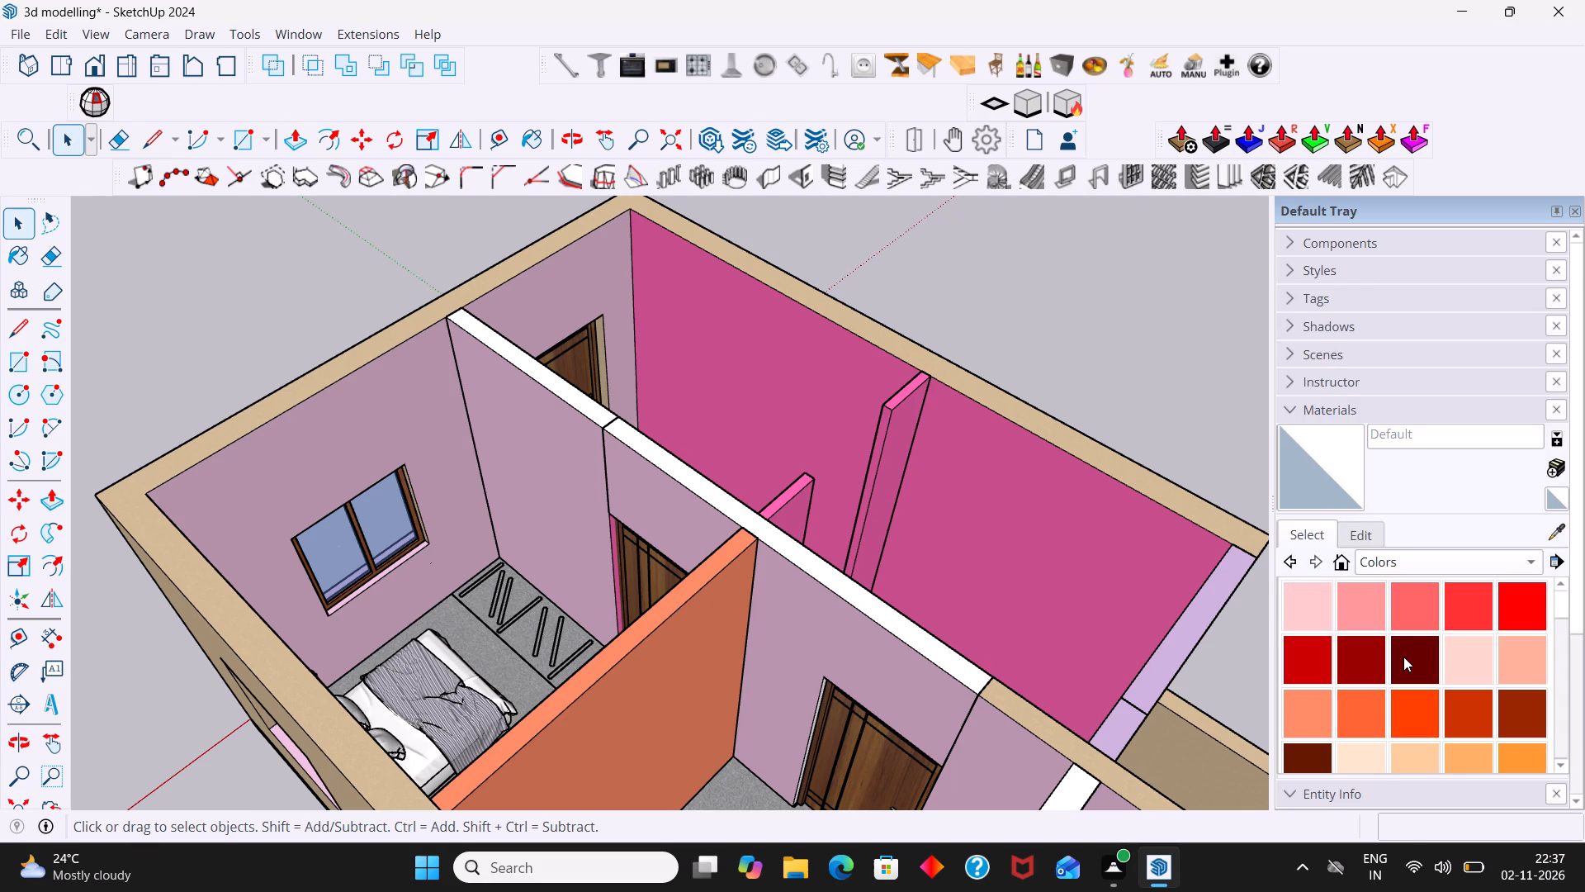
scroll(1403, 657, down, 1)
scroll(1402, 659, up, 2)
scroll(1384, 648, down, 1)
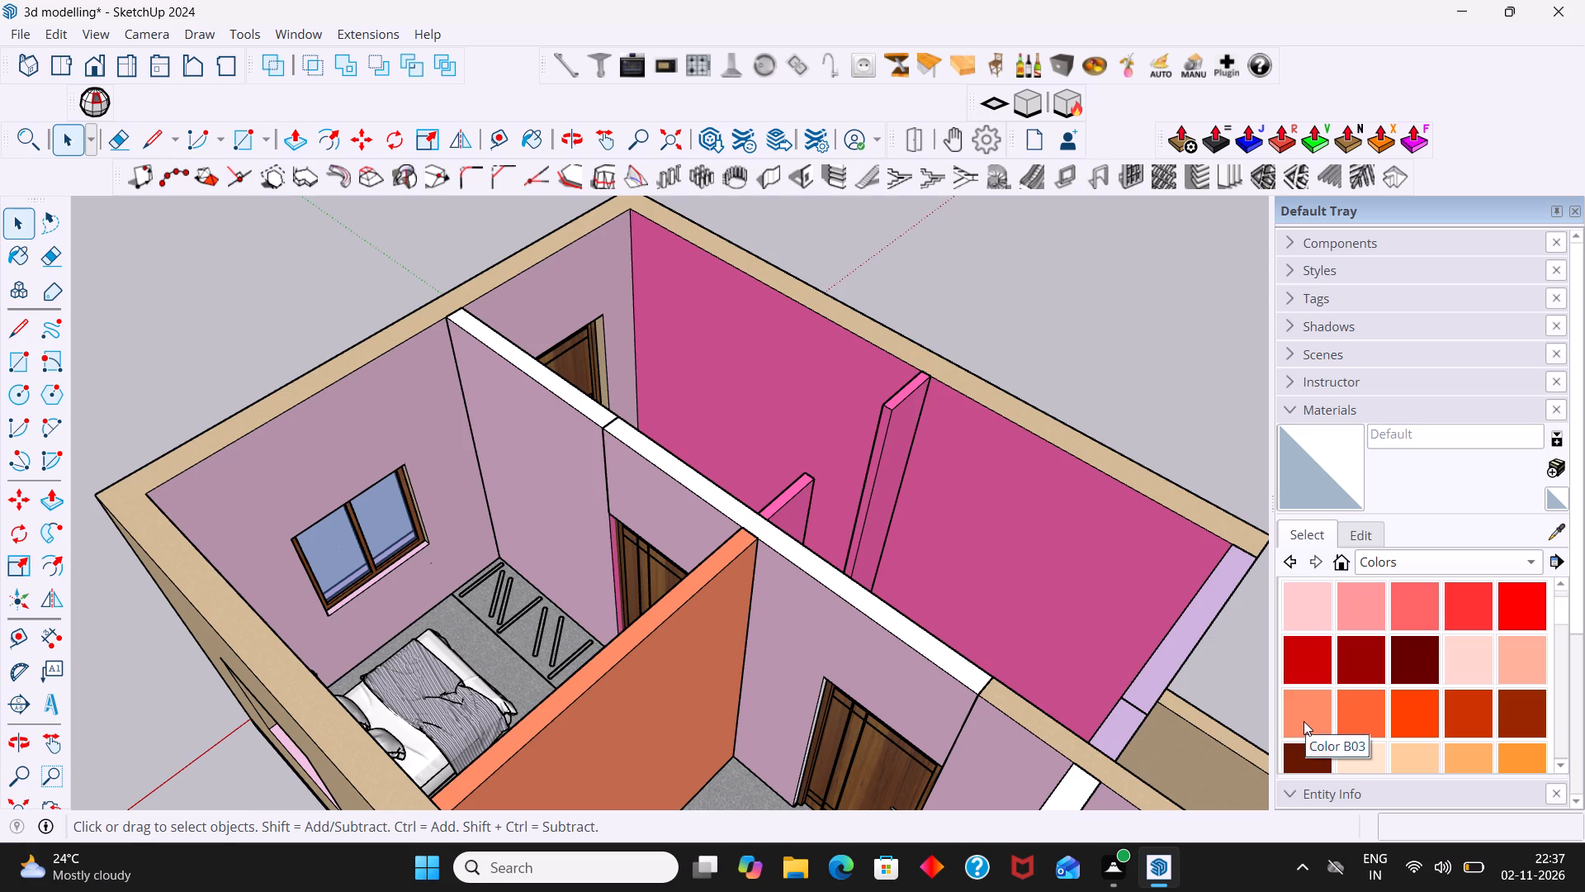
scroll(1308, 713, down, 2)
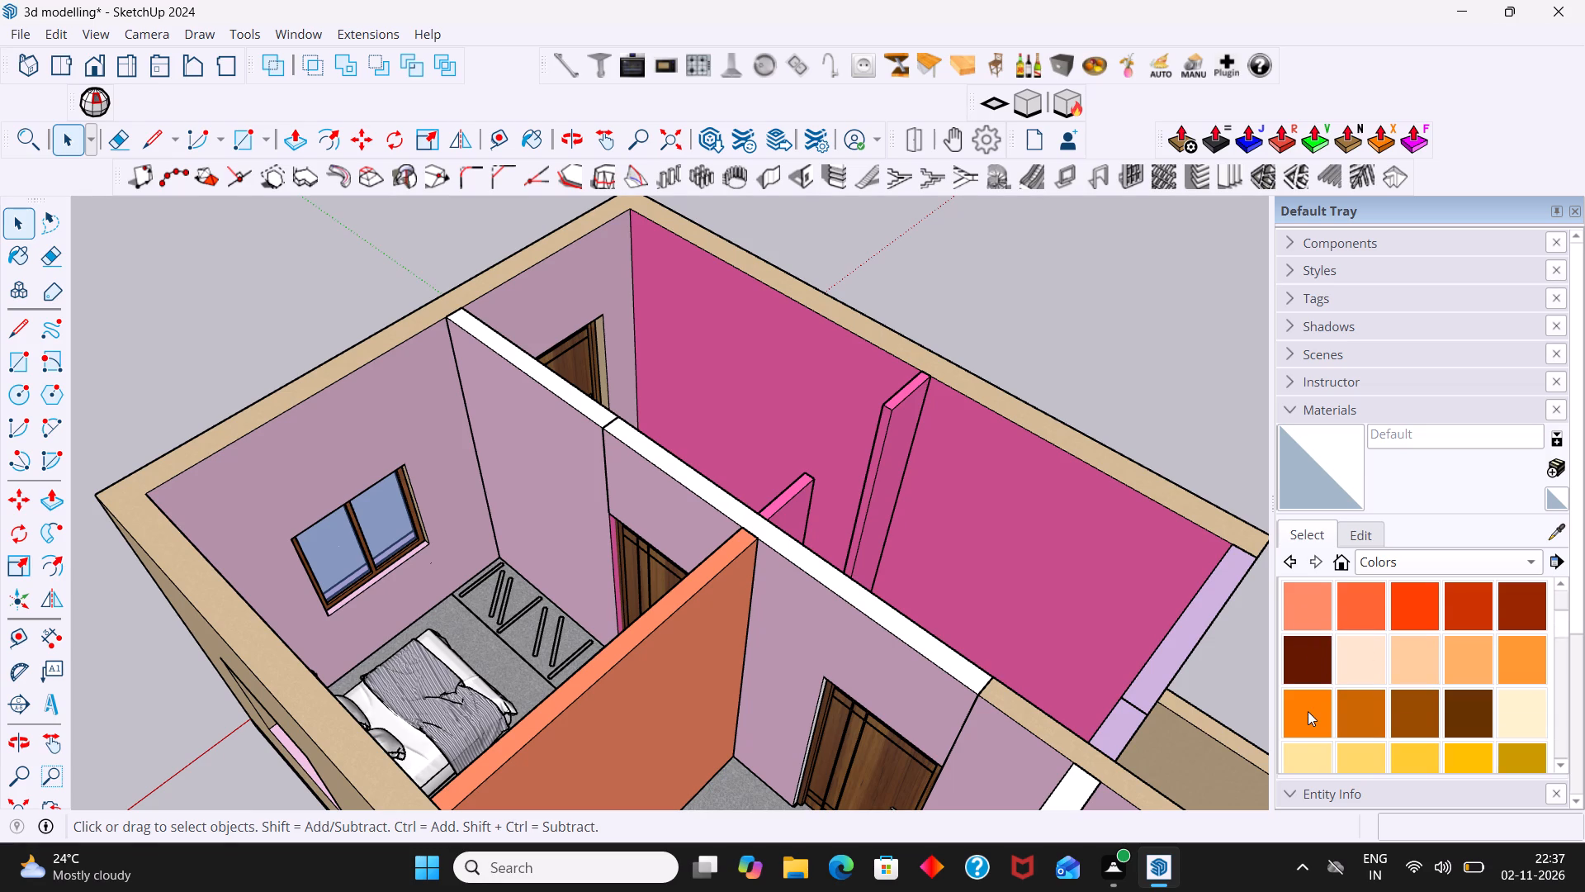
scroll(1308, 711, down, 3)
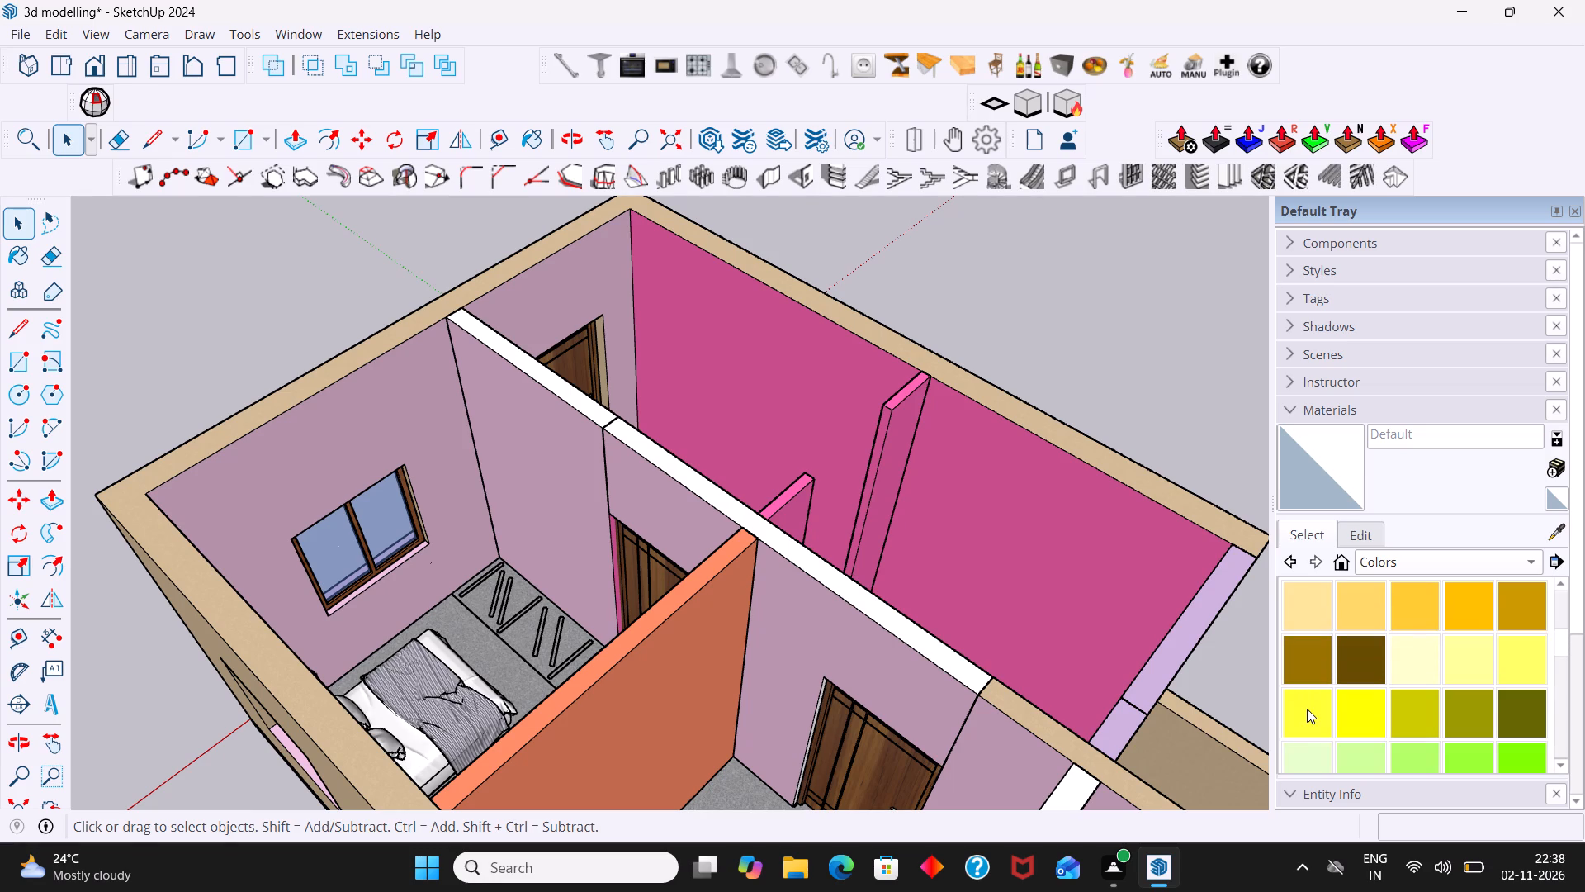
scroll(1307, 709, down, 2)
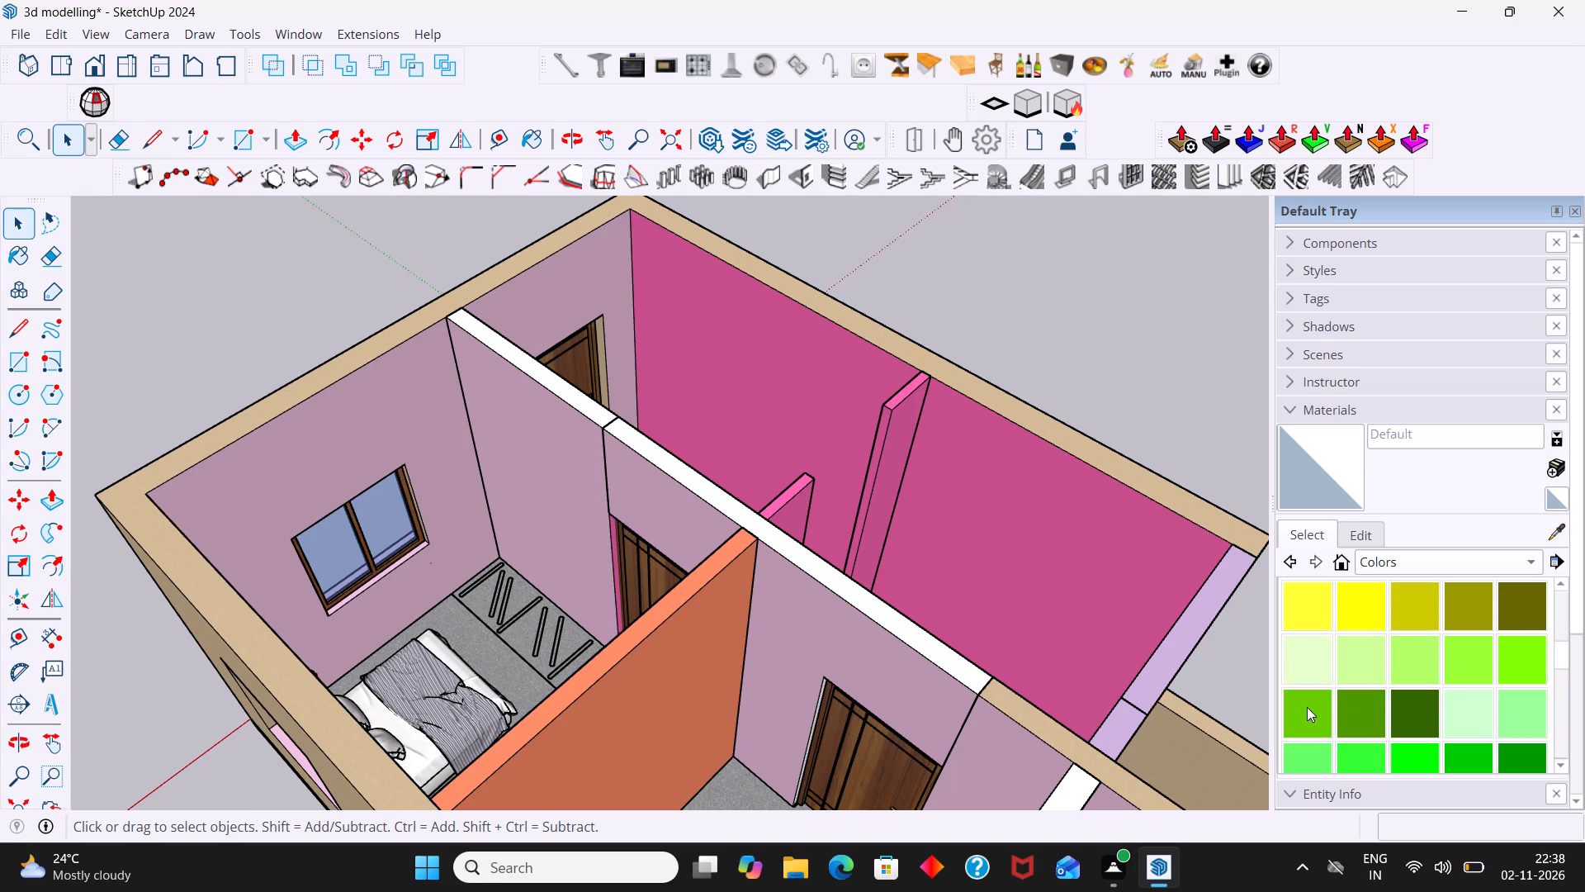
scroll(1307, 707, down, 2)
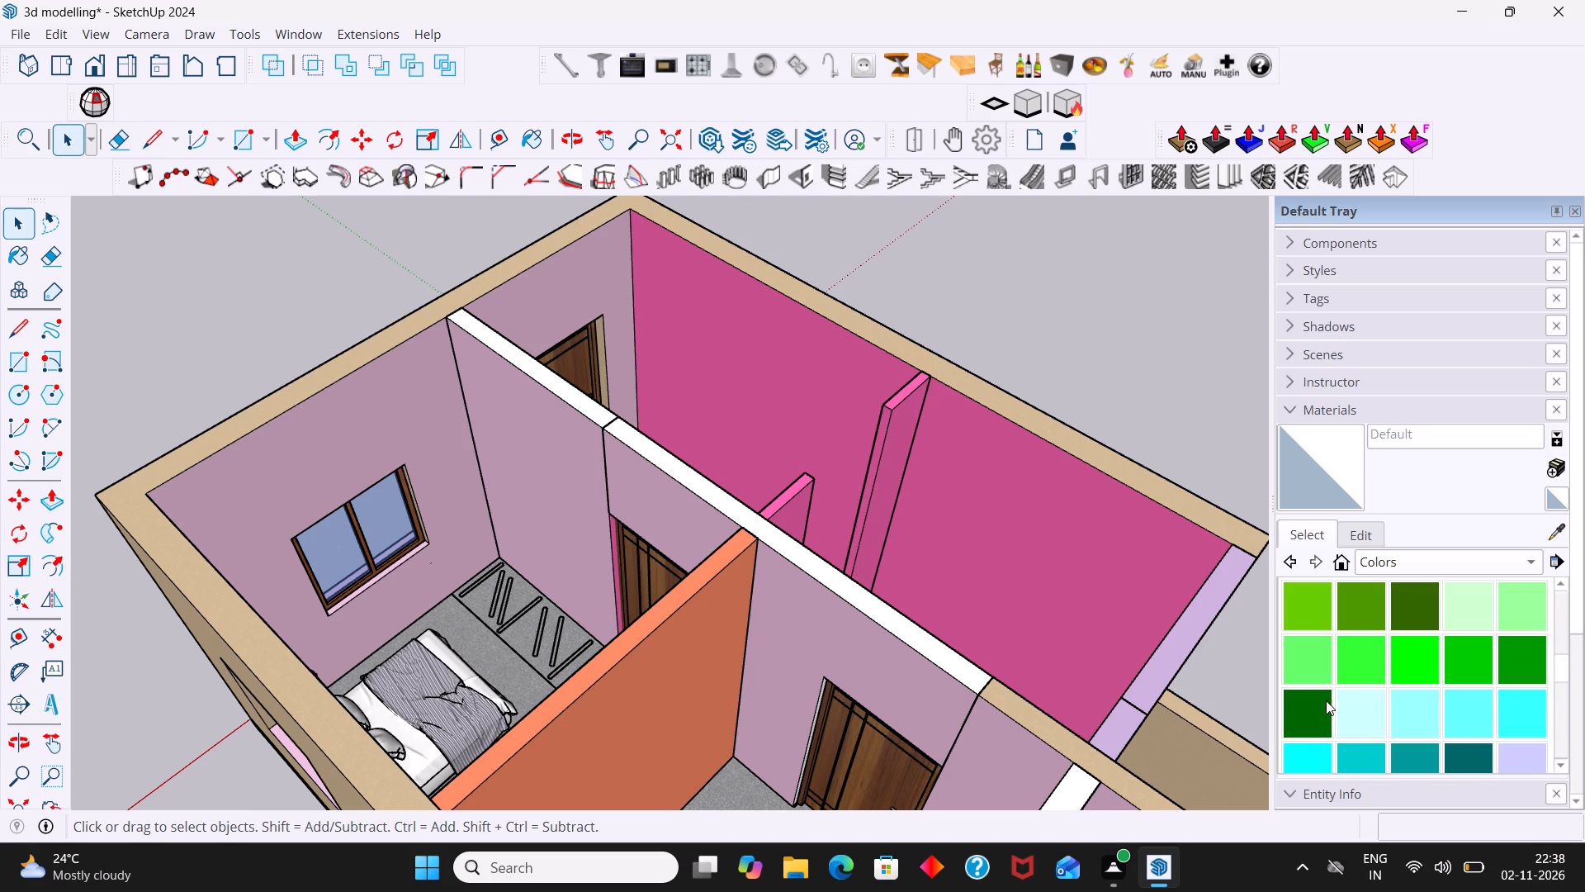
scroll(1331, 702, down, 1)
scroll(1457, 719, down, 1)
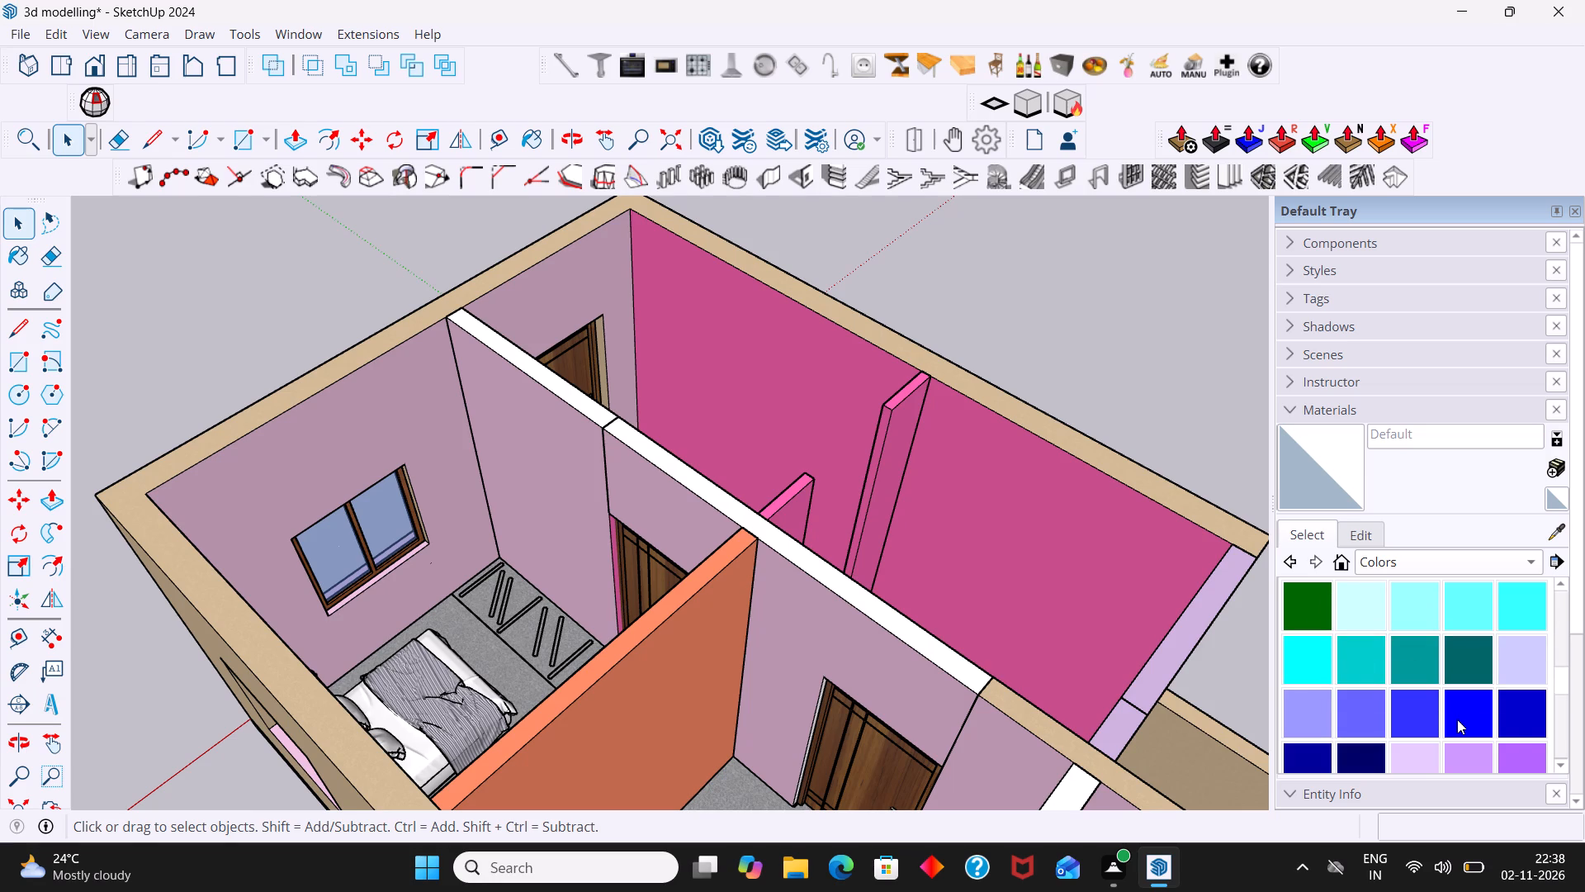
click(1348, 667)
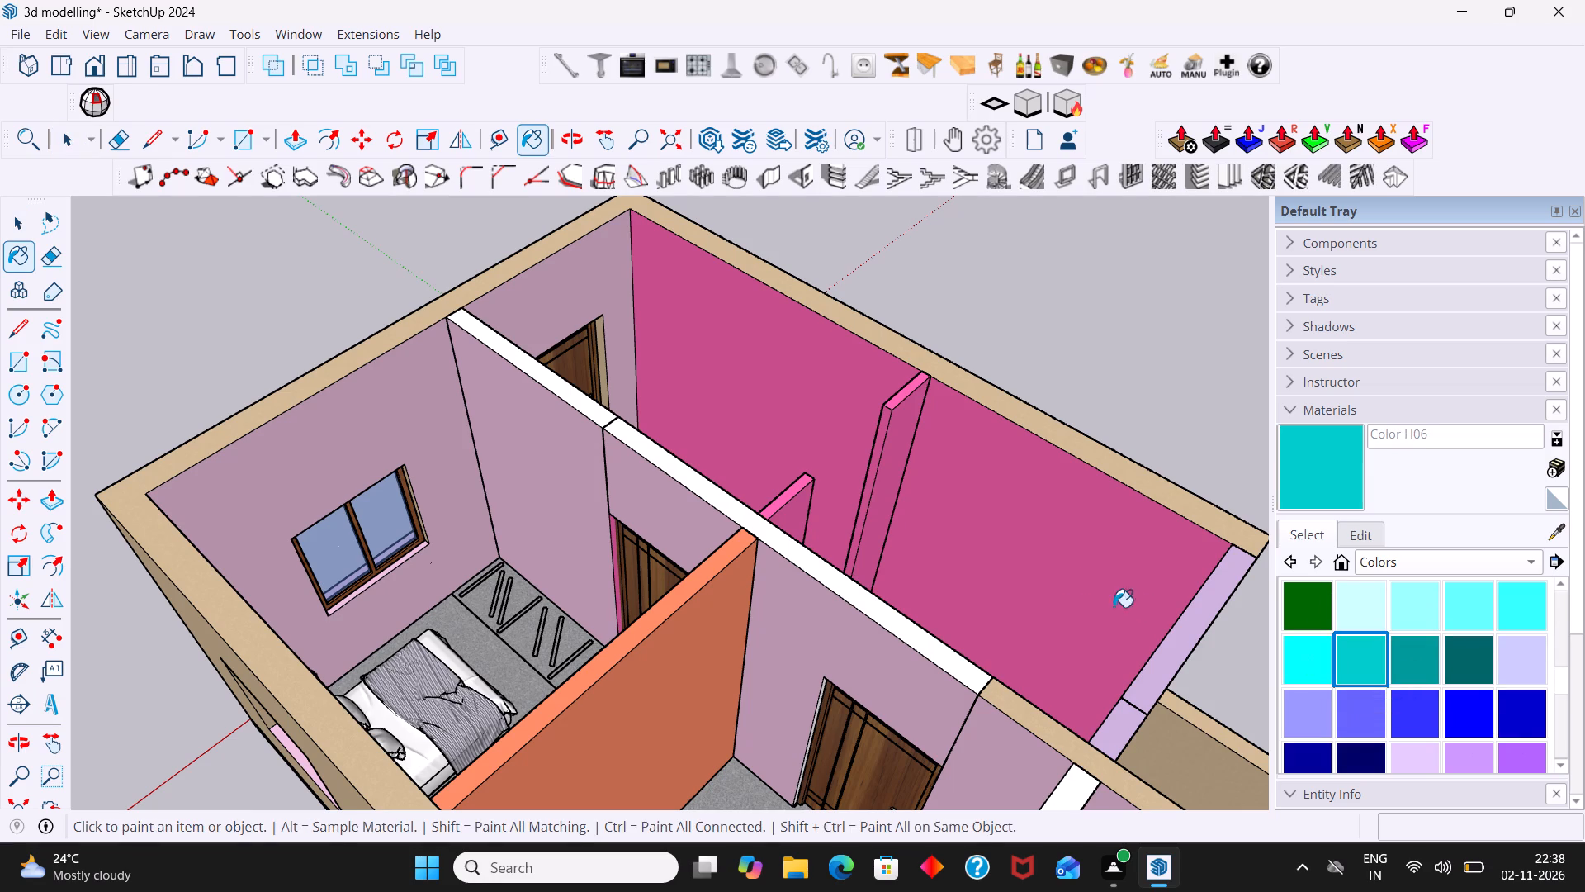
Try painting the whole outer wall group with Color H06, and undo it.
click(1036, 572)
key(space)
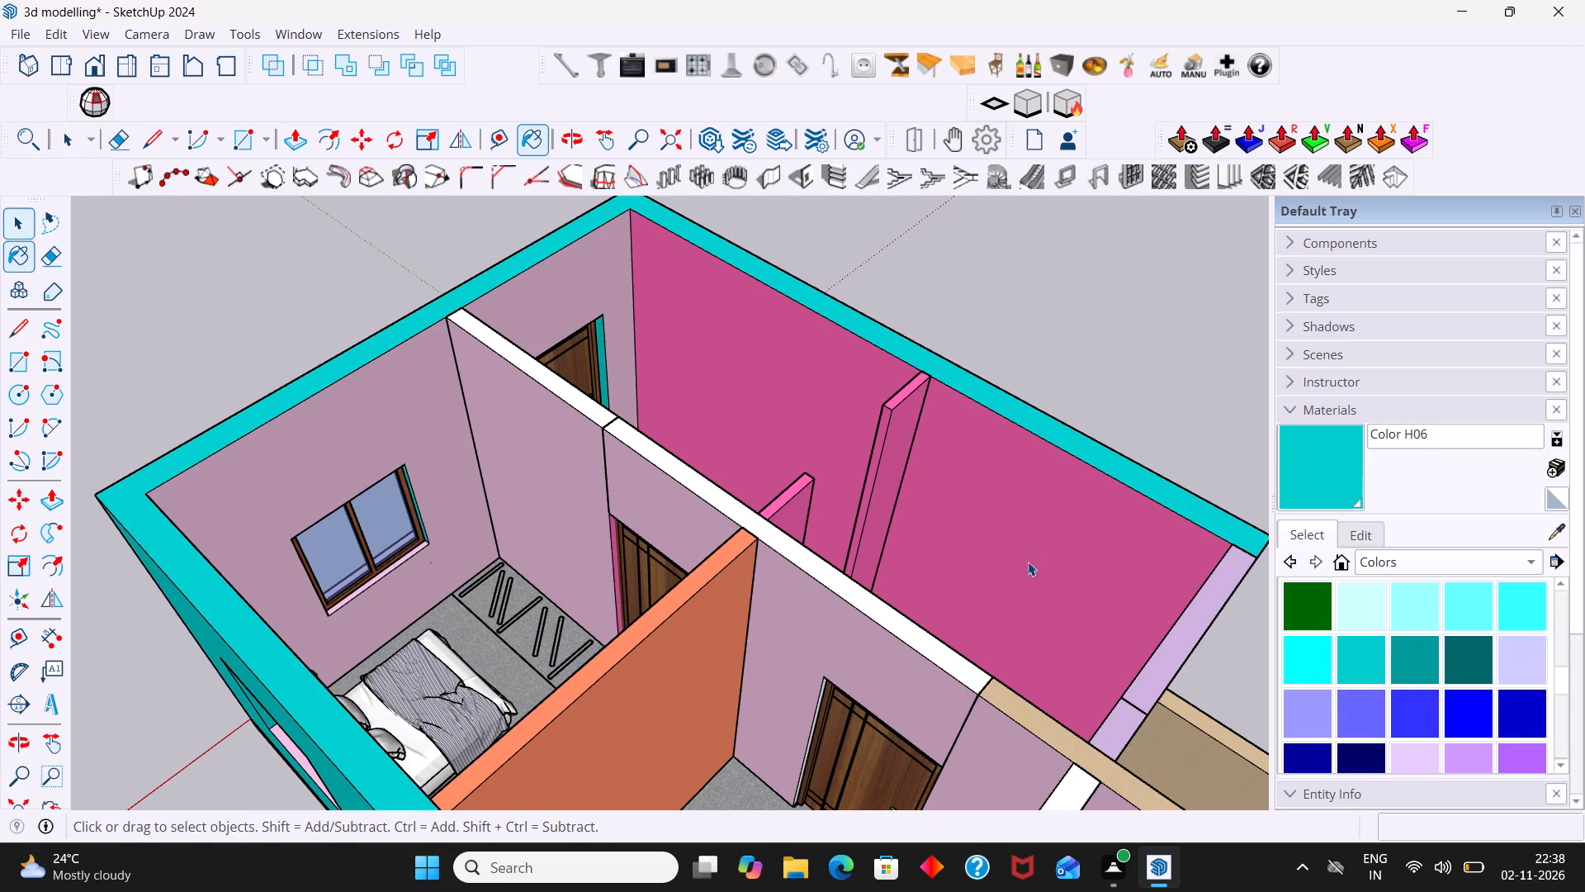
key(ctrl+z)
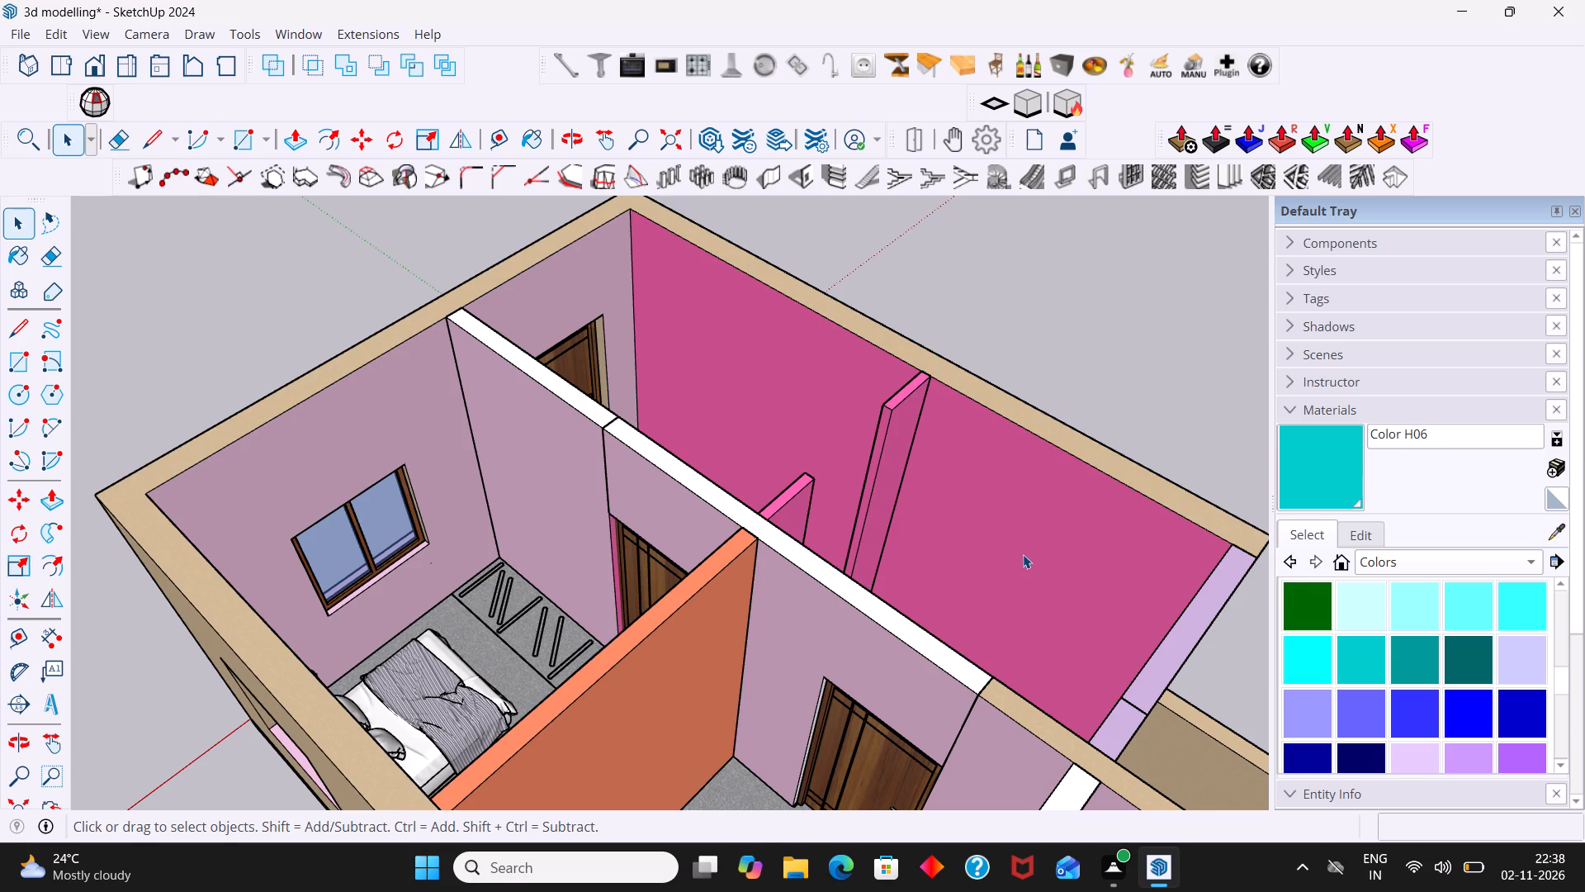
Paint only the pink interior face of the long outer living room wall with Color H06, editing inside its group.
double_click(1020, 542)
scroll(1021, 542, up, 2)
click(1021, 542)
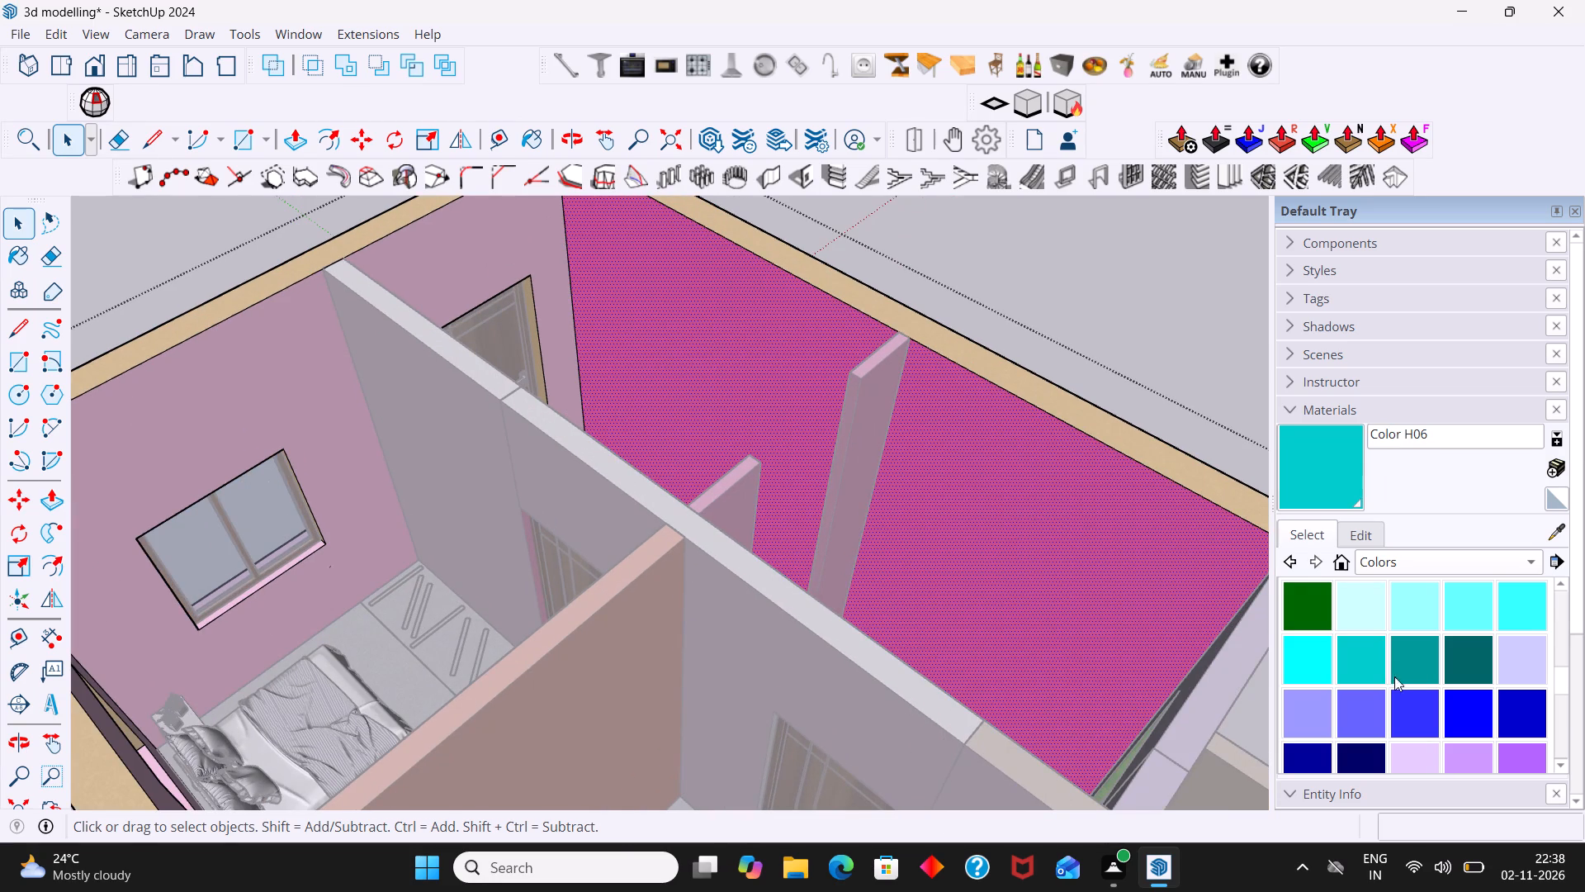
click(1356, 676)
click(1069, 603)
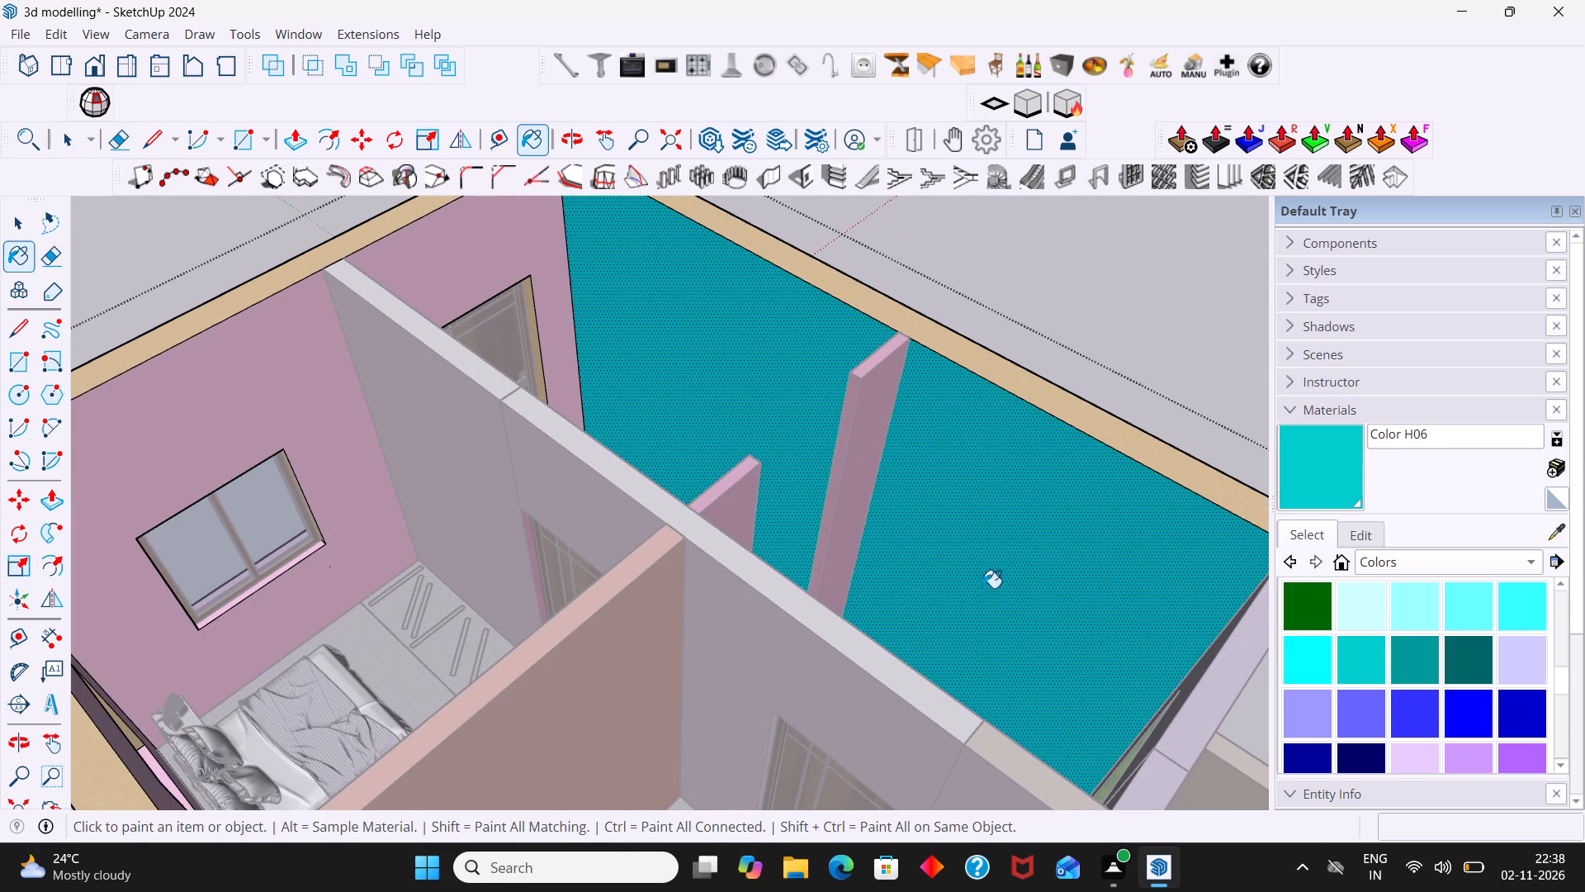
middle_drag(702, 581, 433, 581)
scroll(528, 548, up, 3)
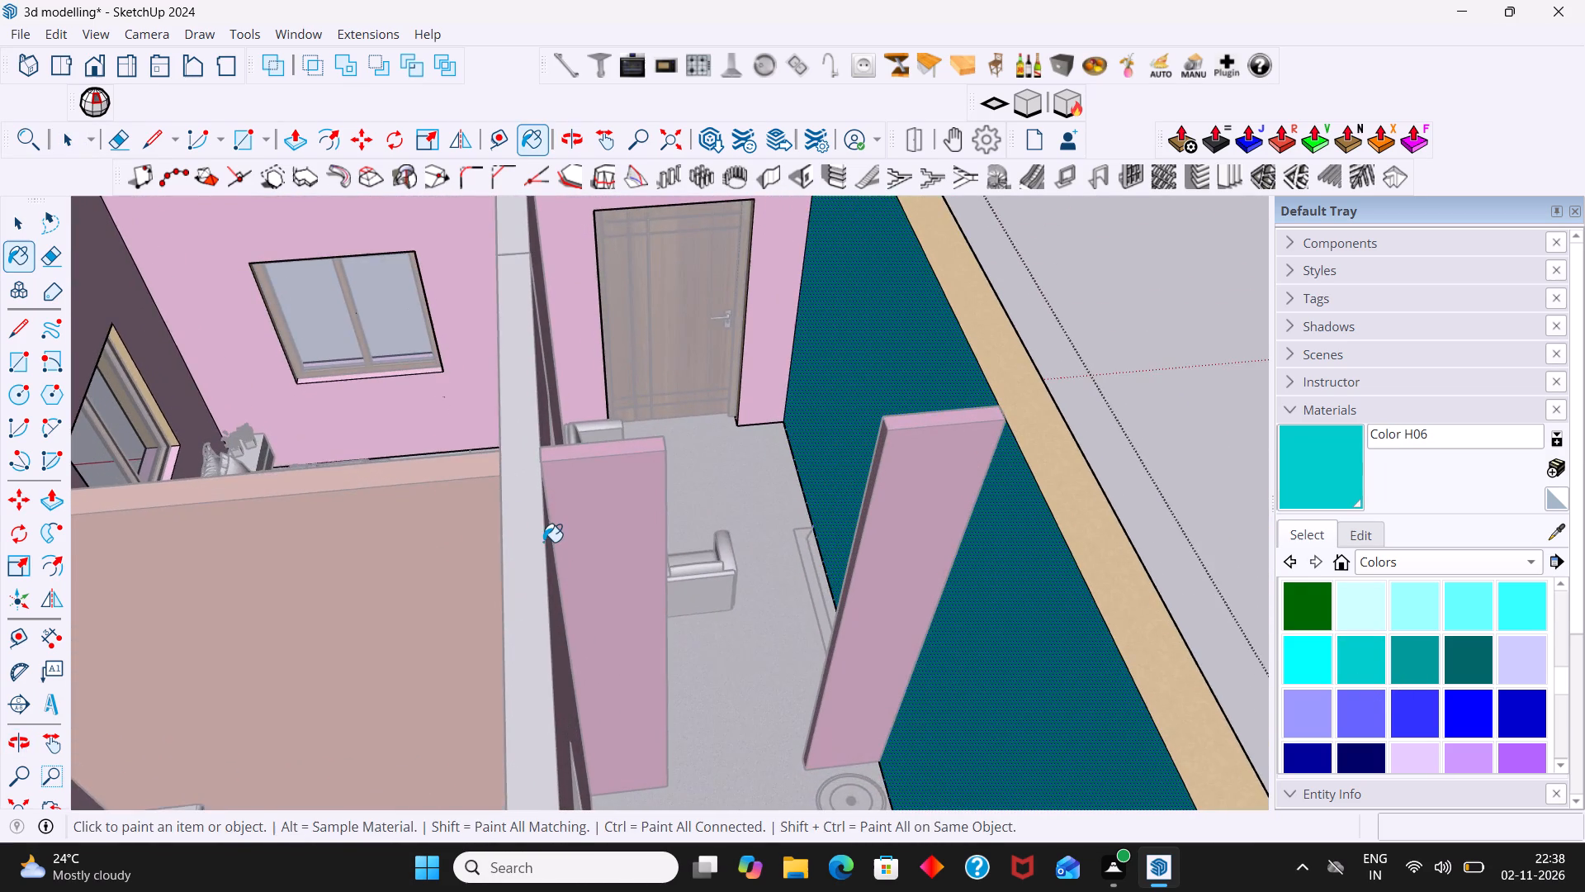
scroll(544, 539, down, 4)
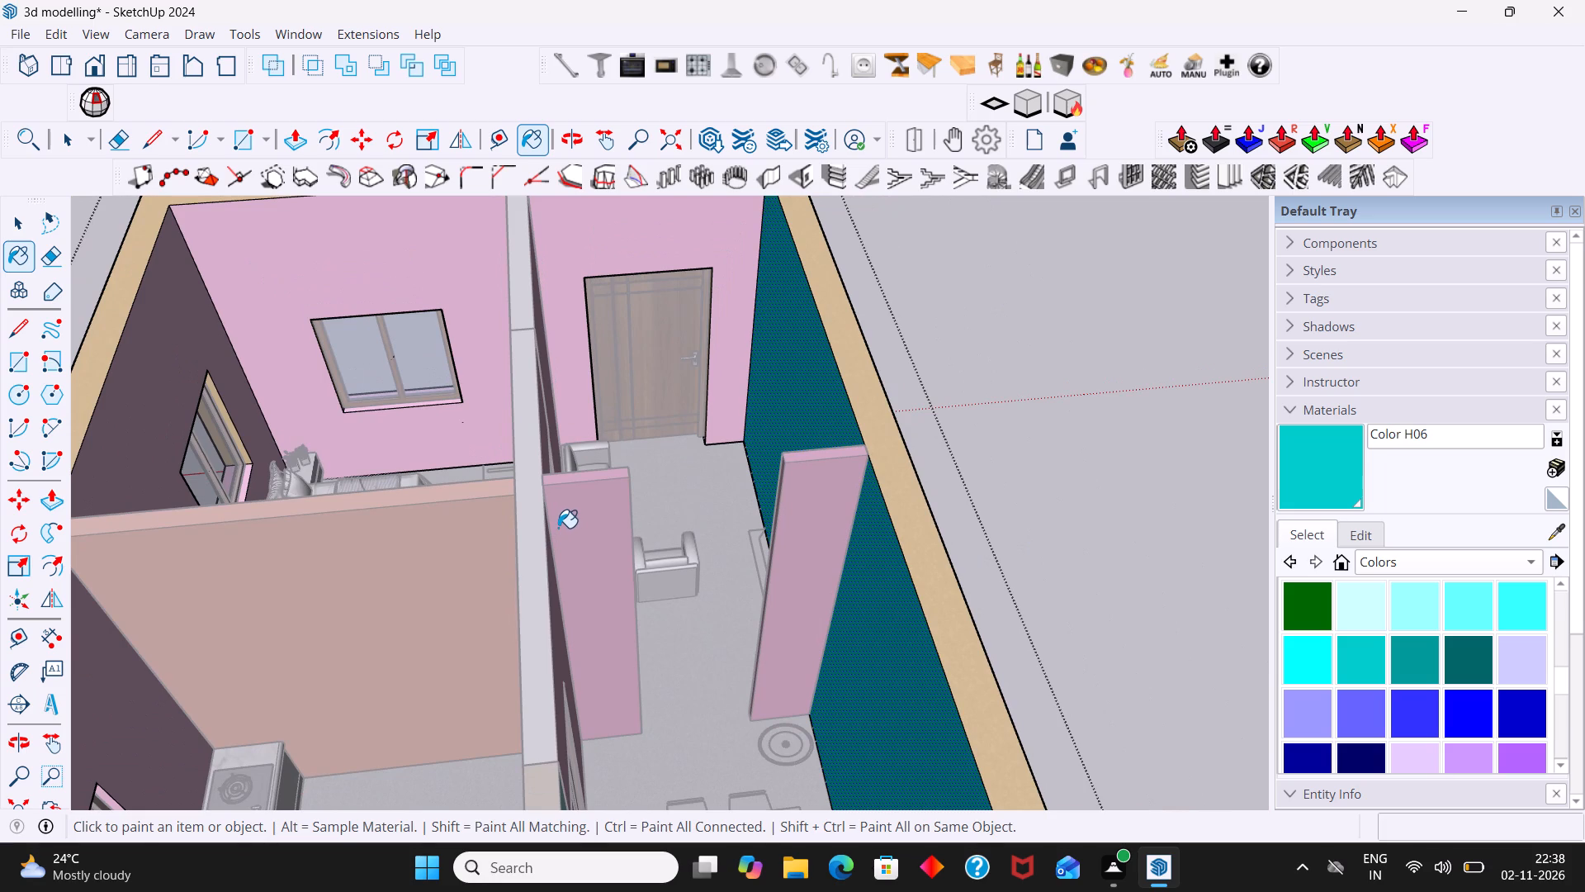
key(space)
click(1010, 404)
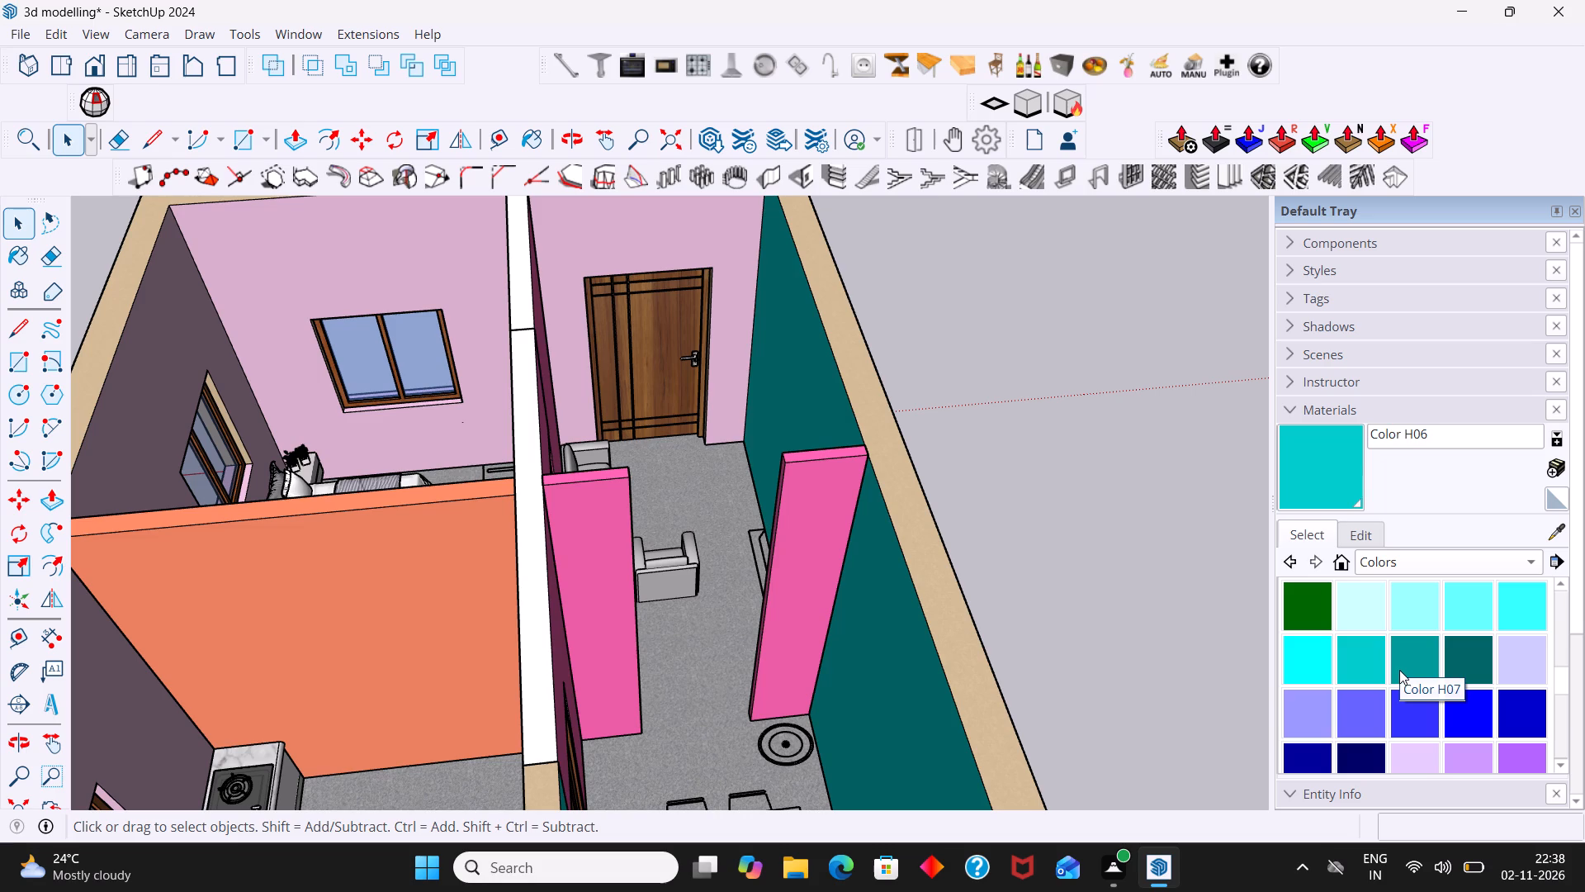
click(1175, 584)
Paint the pink face of the partition wall around the two inner doors with Color H06, editing inside its group.
scroll(920, 644, up, 4)
middle_drag(908, 664, 1061, 552)
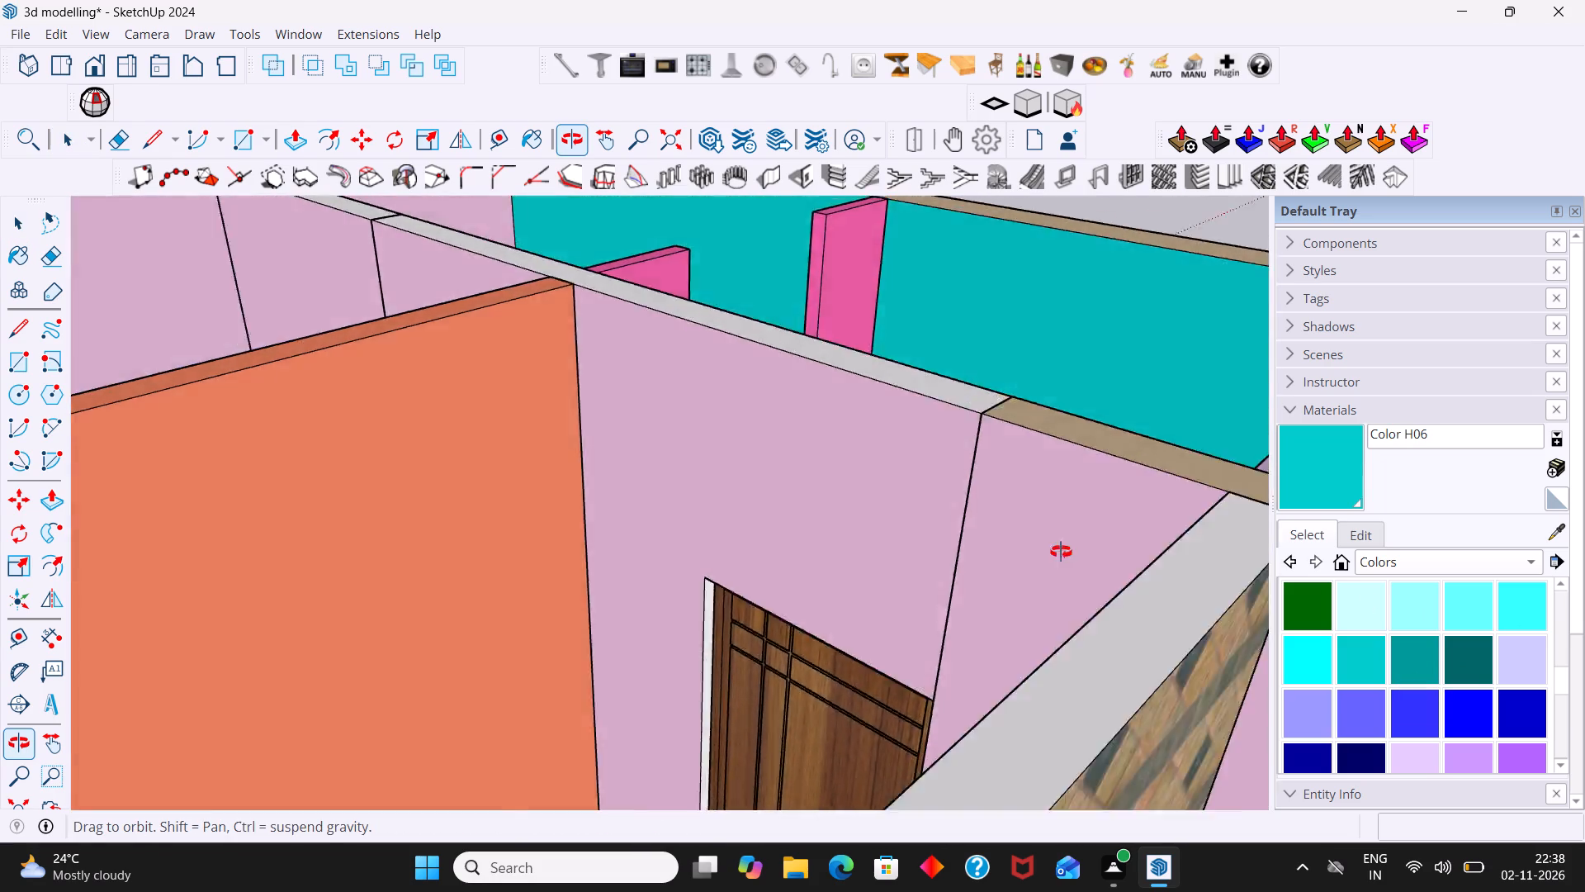
middle_drag(1061, 552, 582, 616)
scroll(523, 599, down, 5)
scroll(250, 546, up, 1)
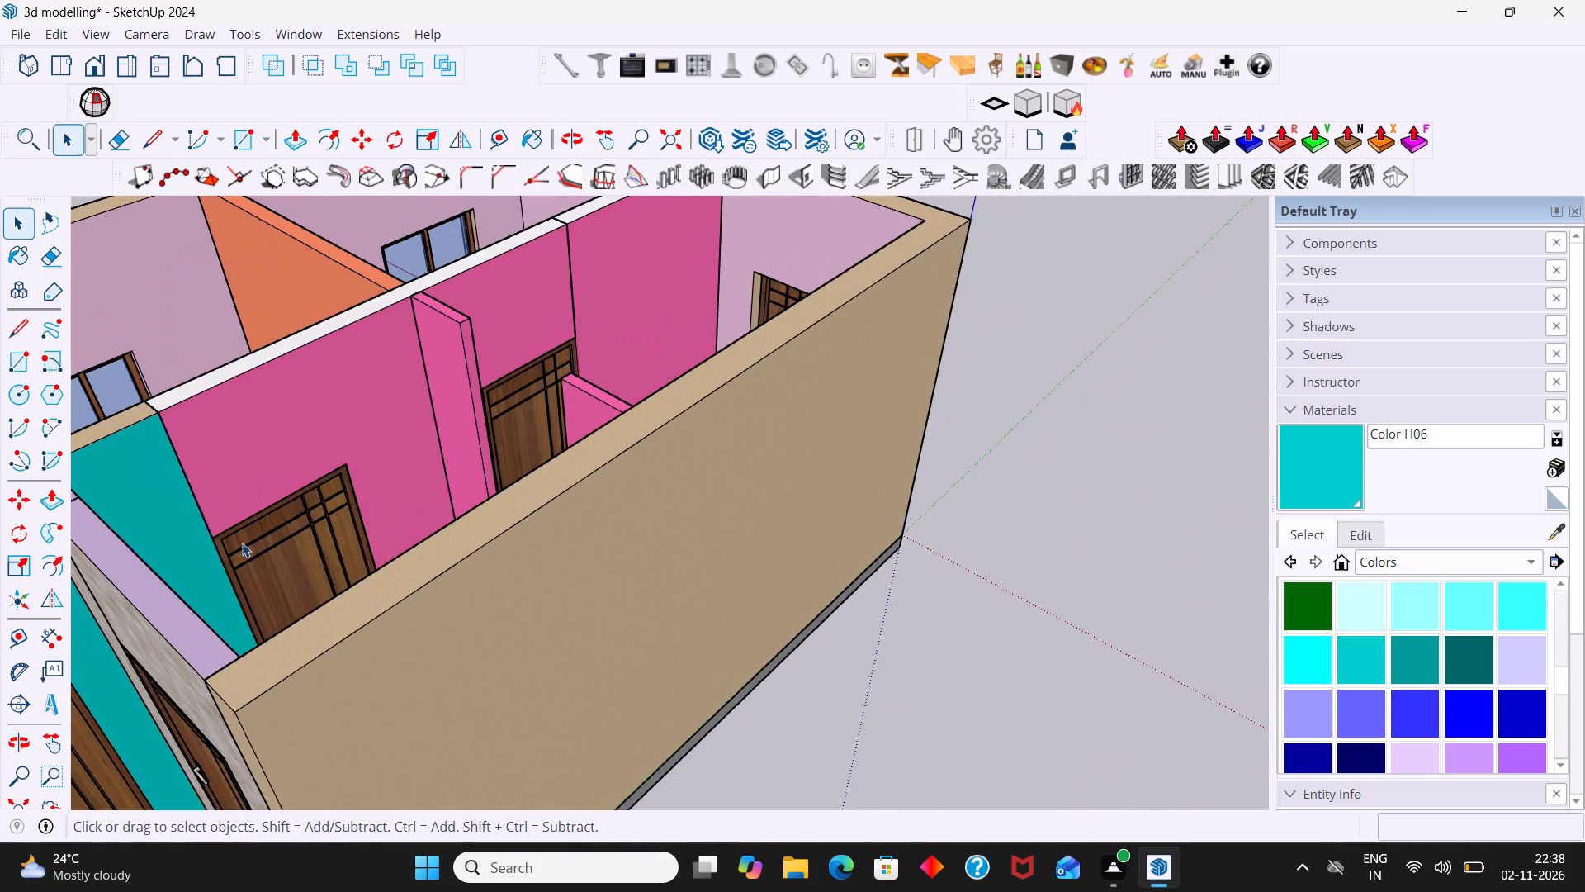
middle_drag(241, 542, 196, 596)
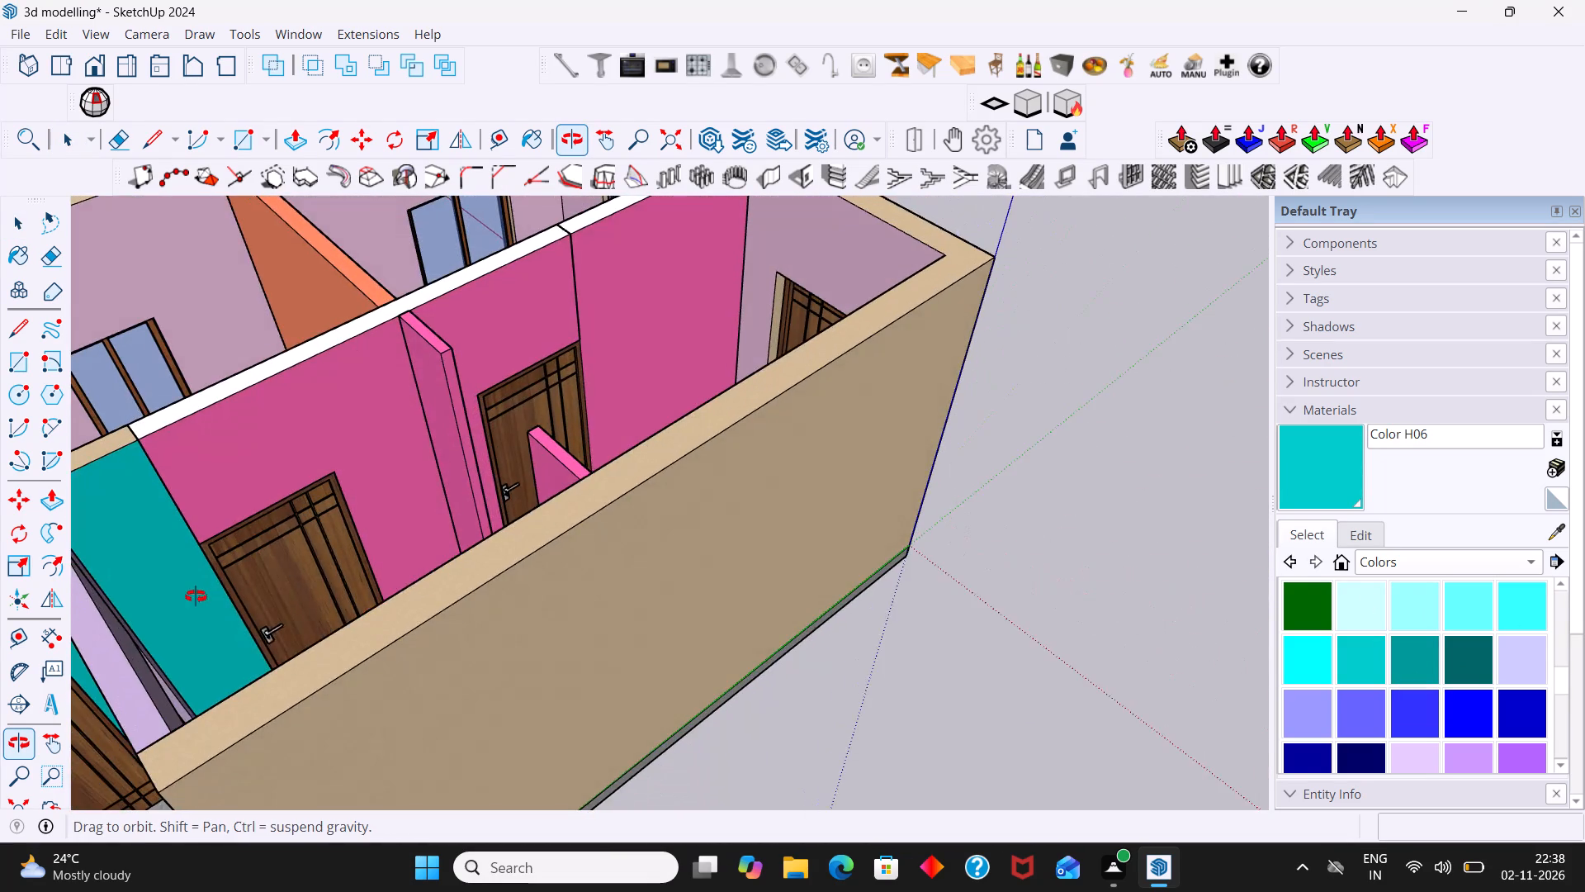
middle_drag(196, 596, 192, 596)
scroll(180, 500, up, 3)
double_click(229, 469)
scroll(229, 469, up, 3)
click(232, 467)
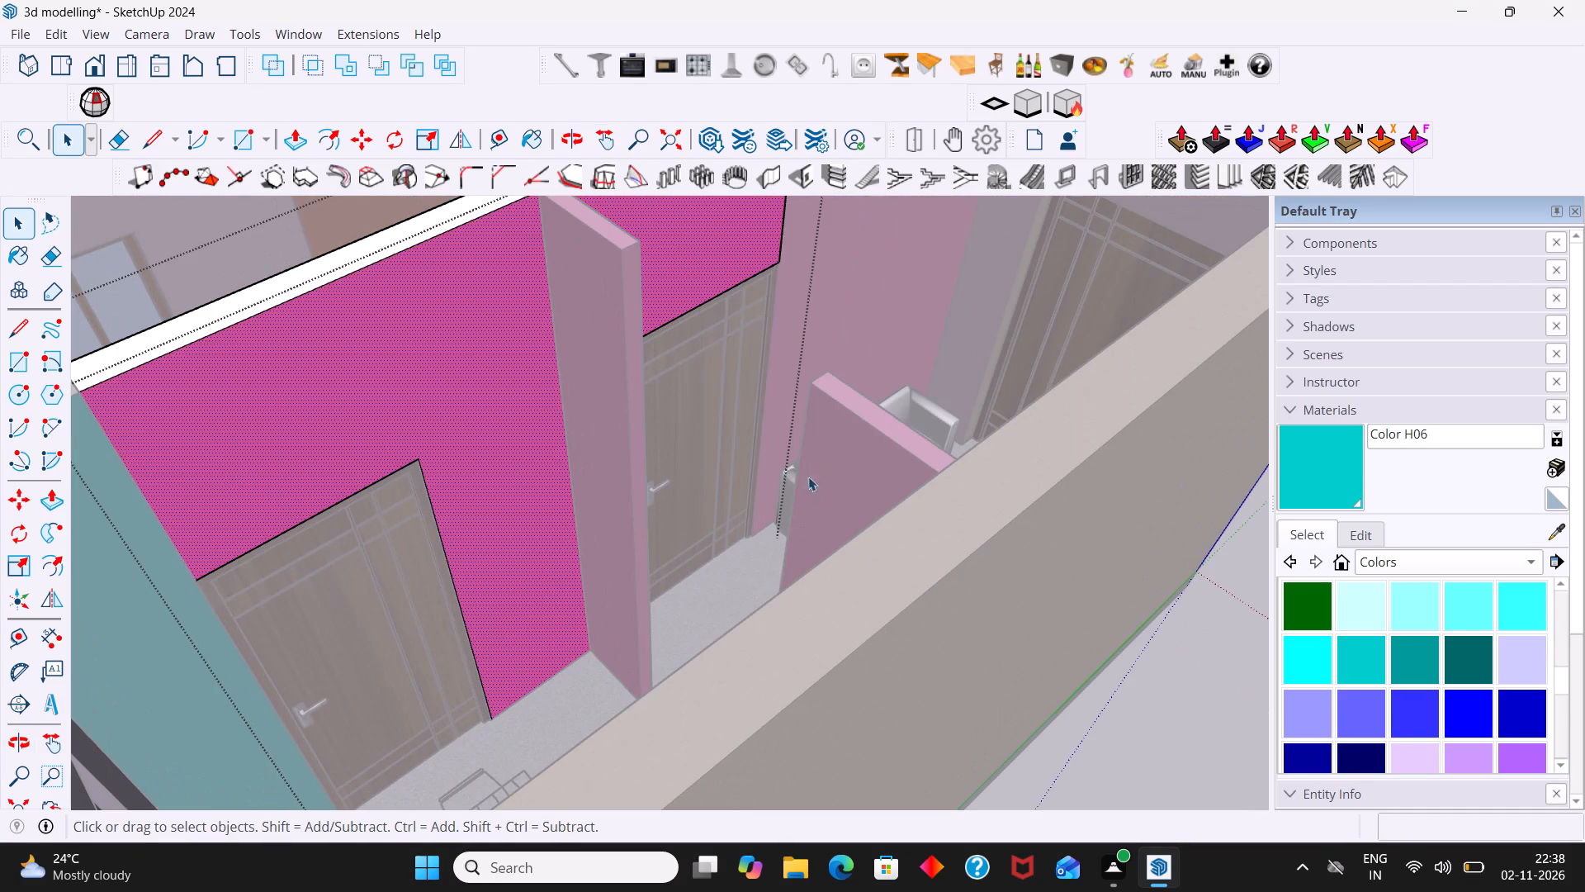
click(1299, 454)
click(390, 446)
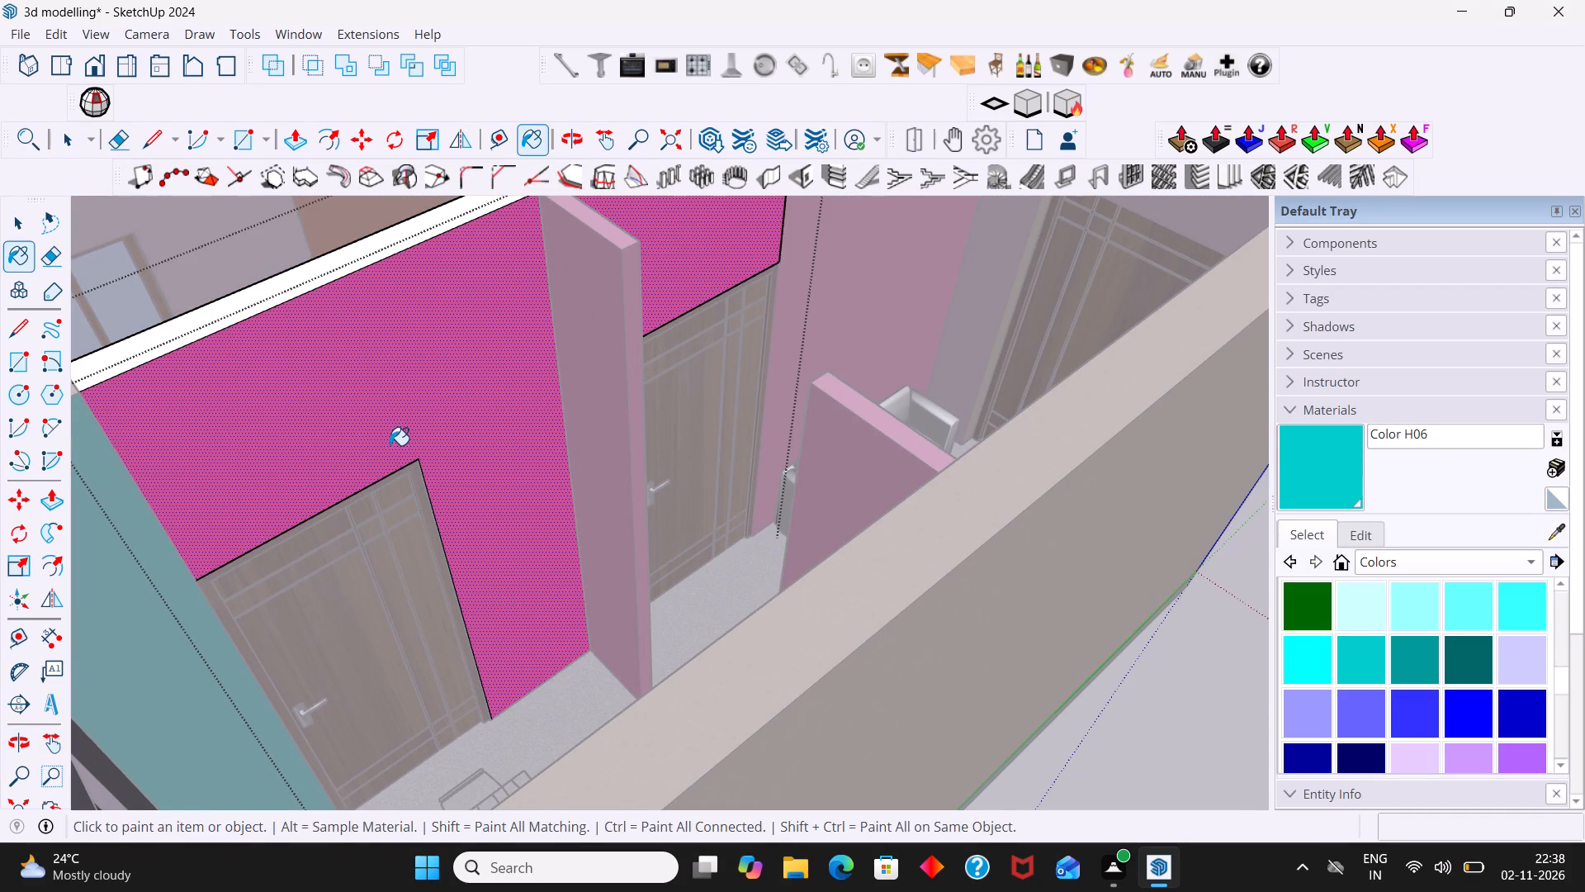
scroll(390, 445, down, 6)
key(space)
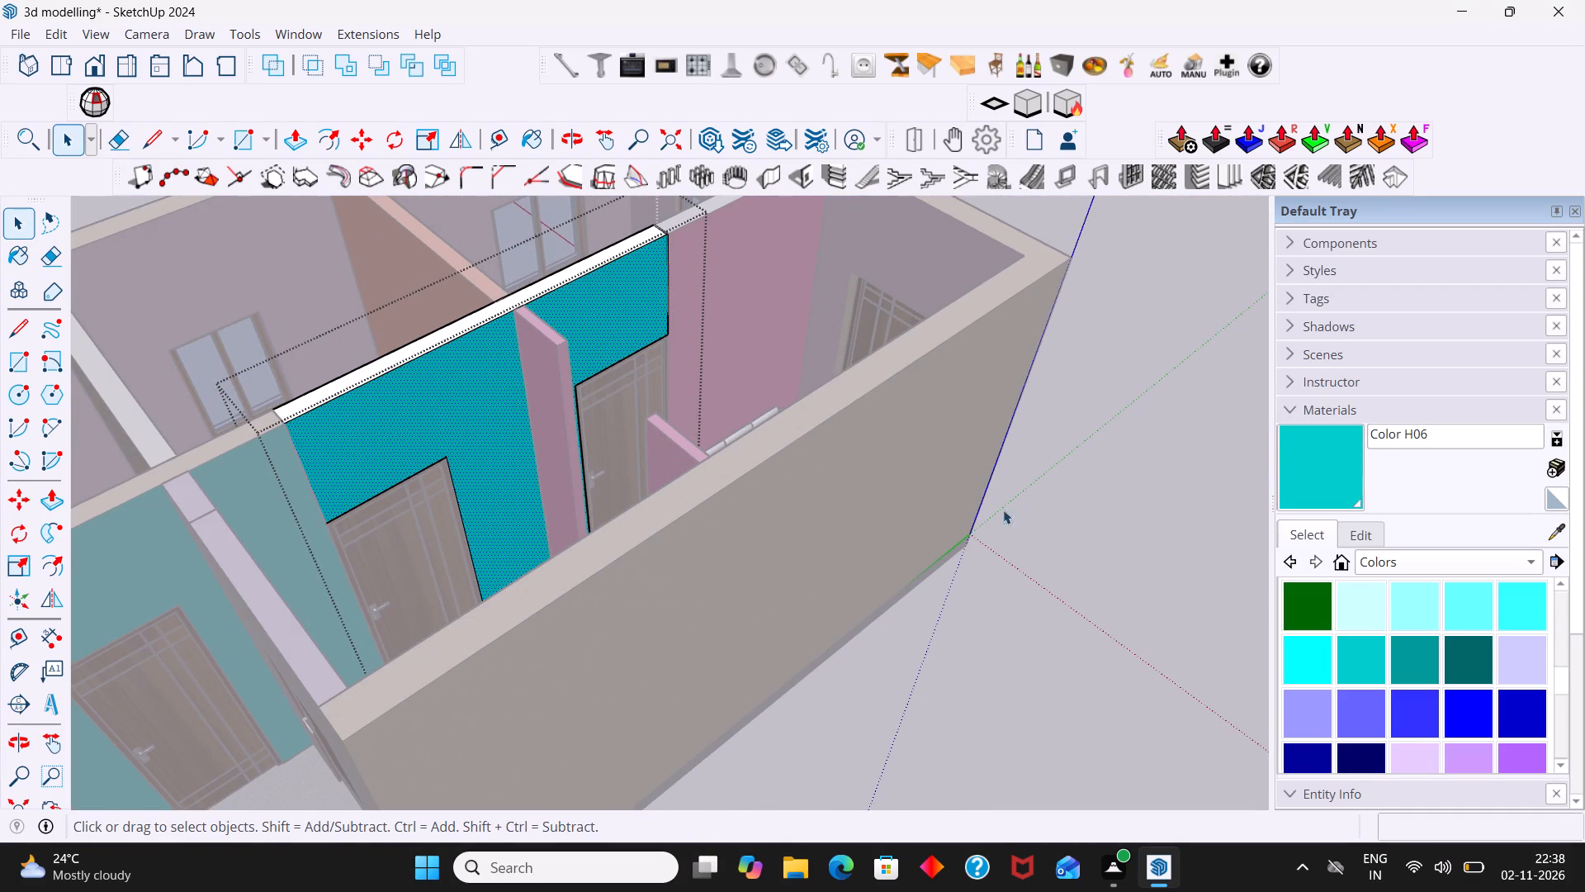
click(1052, 544)
Paint the remaining pink wall face beyond the inner doors, beside the end wall, with Color H06, editing inside its group.
scroll(1024, 544, down, 1)
middle_drag(1011, 537, 1381, 511)
scroll(867, 365, up, 3)
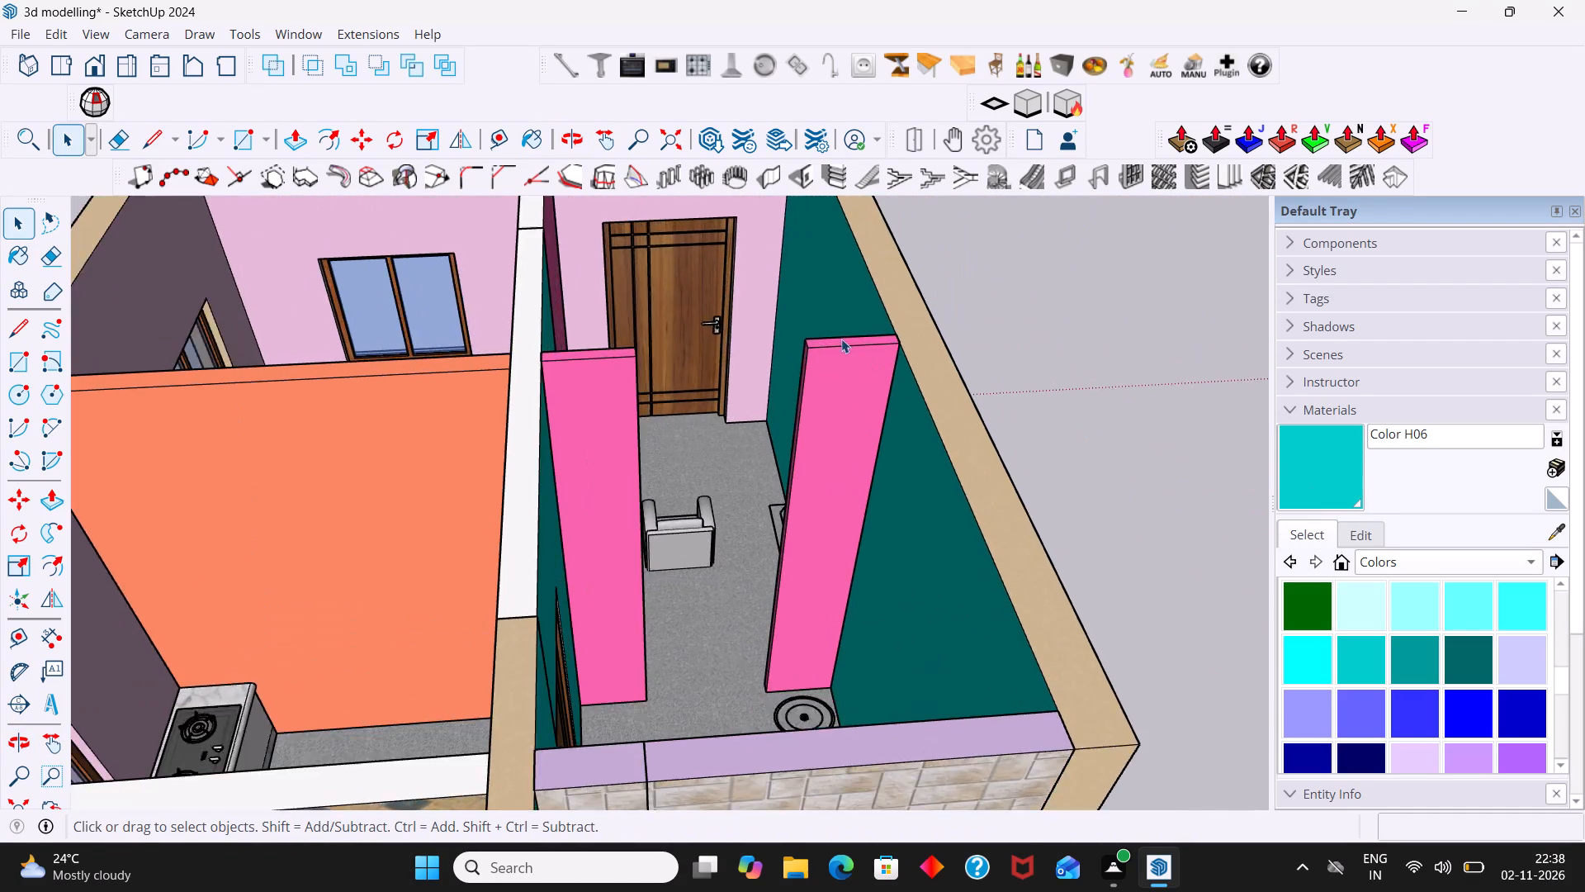
scroll(841, 339, up, 2)
middle_drag(839, 339, 516, 348)
scroll(513, 292, up, 1)
double_click(674, 273)
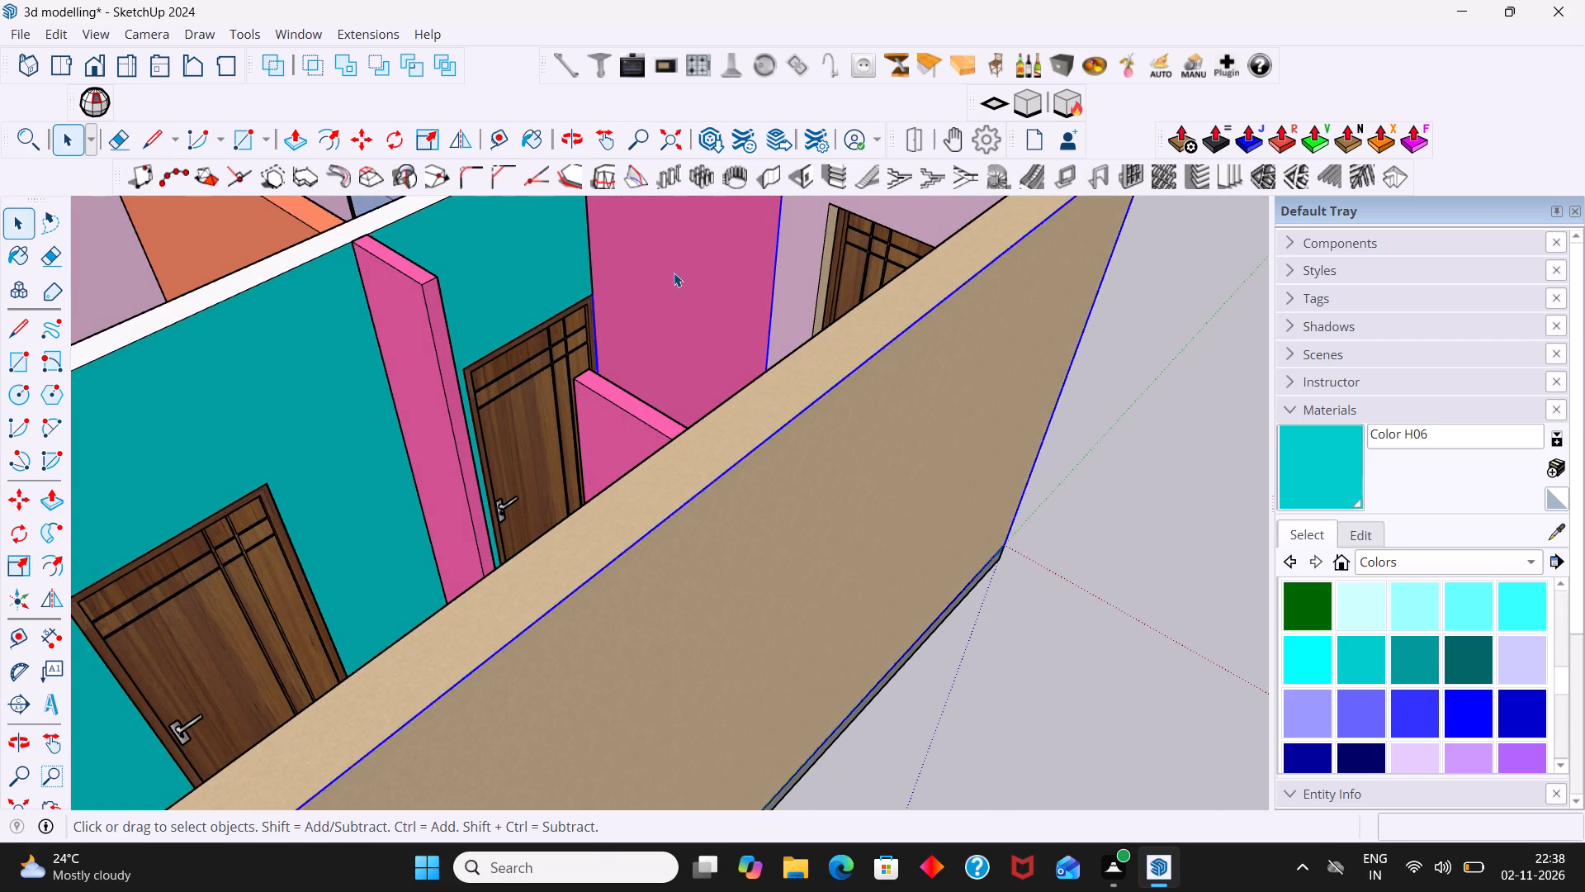
click(666, 274)
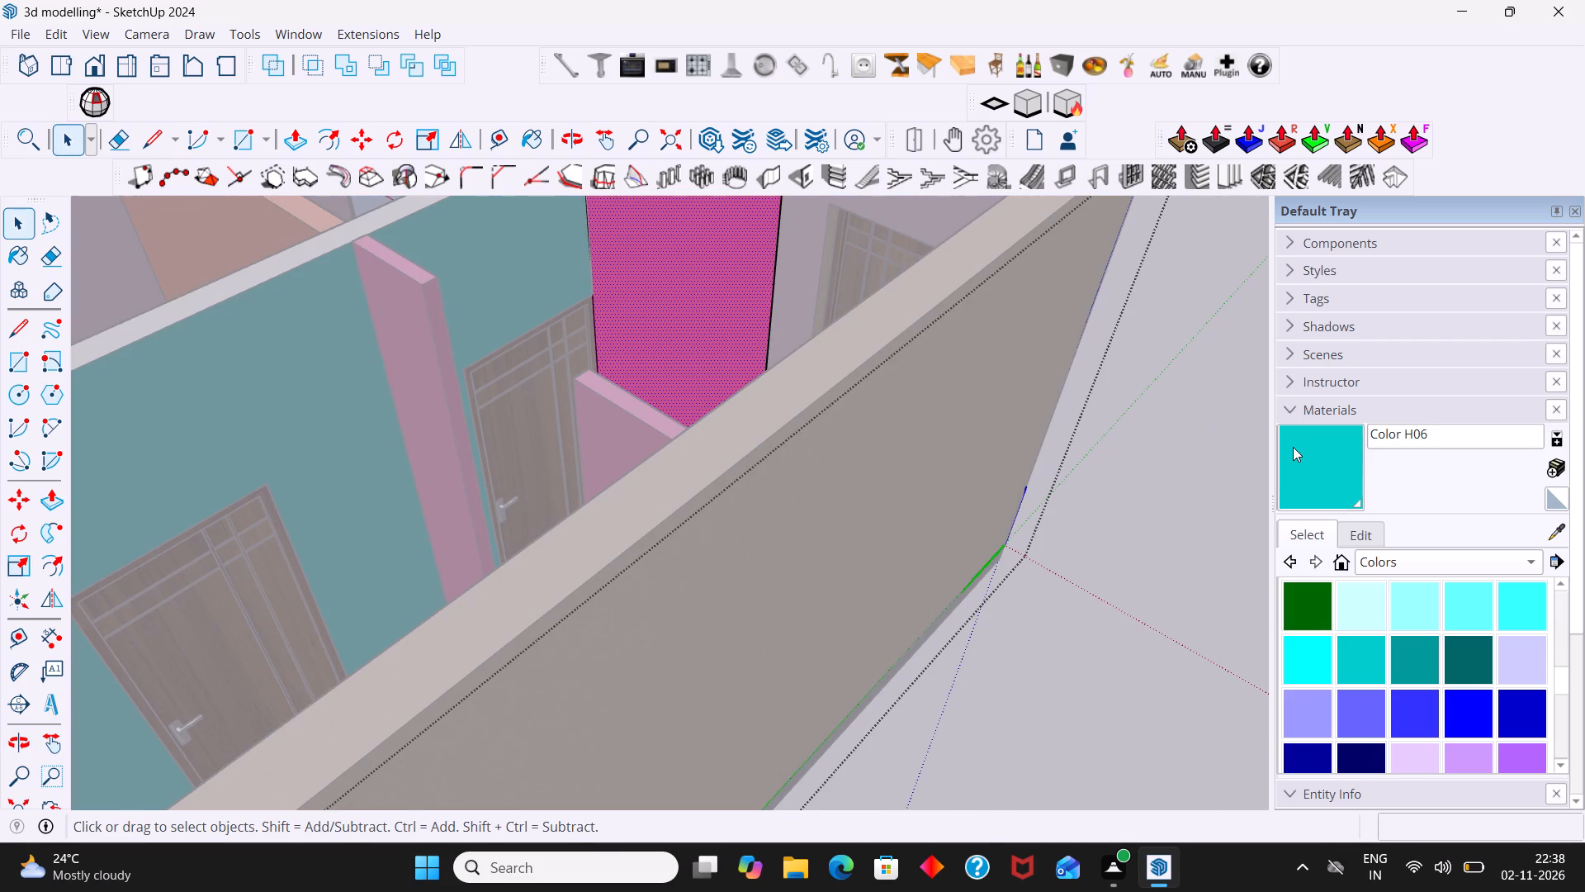
click(1294, 447)
click(650, 304)
key(space)
scroll(662, 317, down, 2)
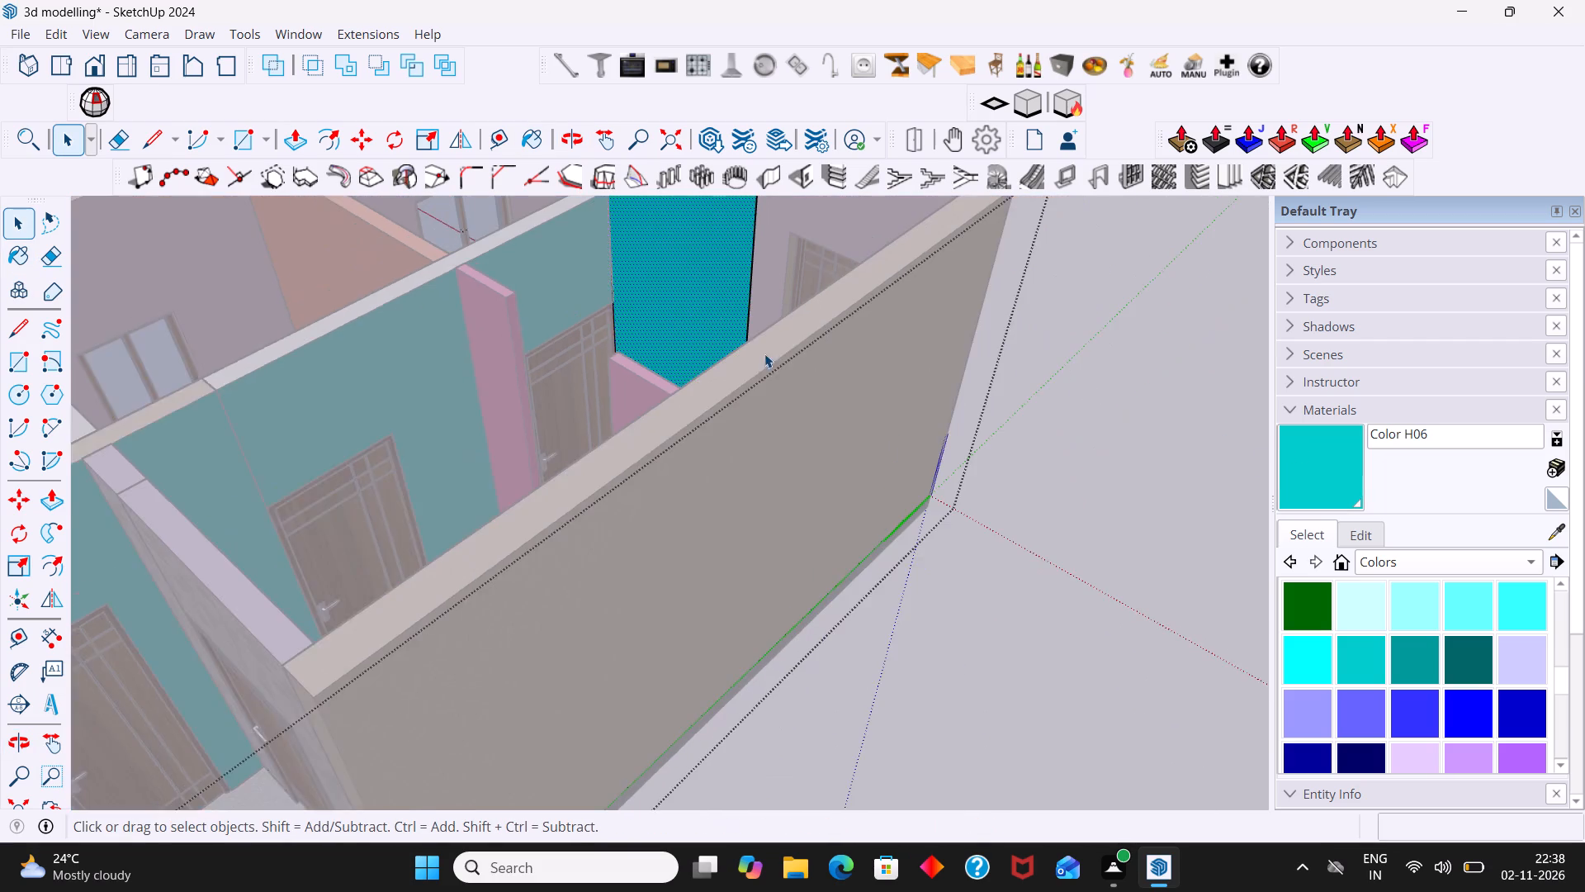
scroll(764, 353, down, 2)
click(1048, 615)
Unhide all hidden objects in the model, including the roof slab.
scroll(953, 613, down, 1)
middle_drag(1099, 688, 1252, 730)
scroll(1119, 692, down, 6)
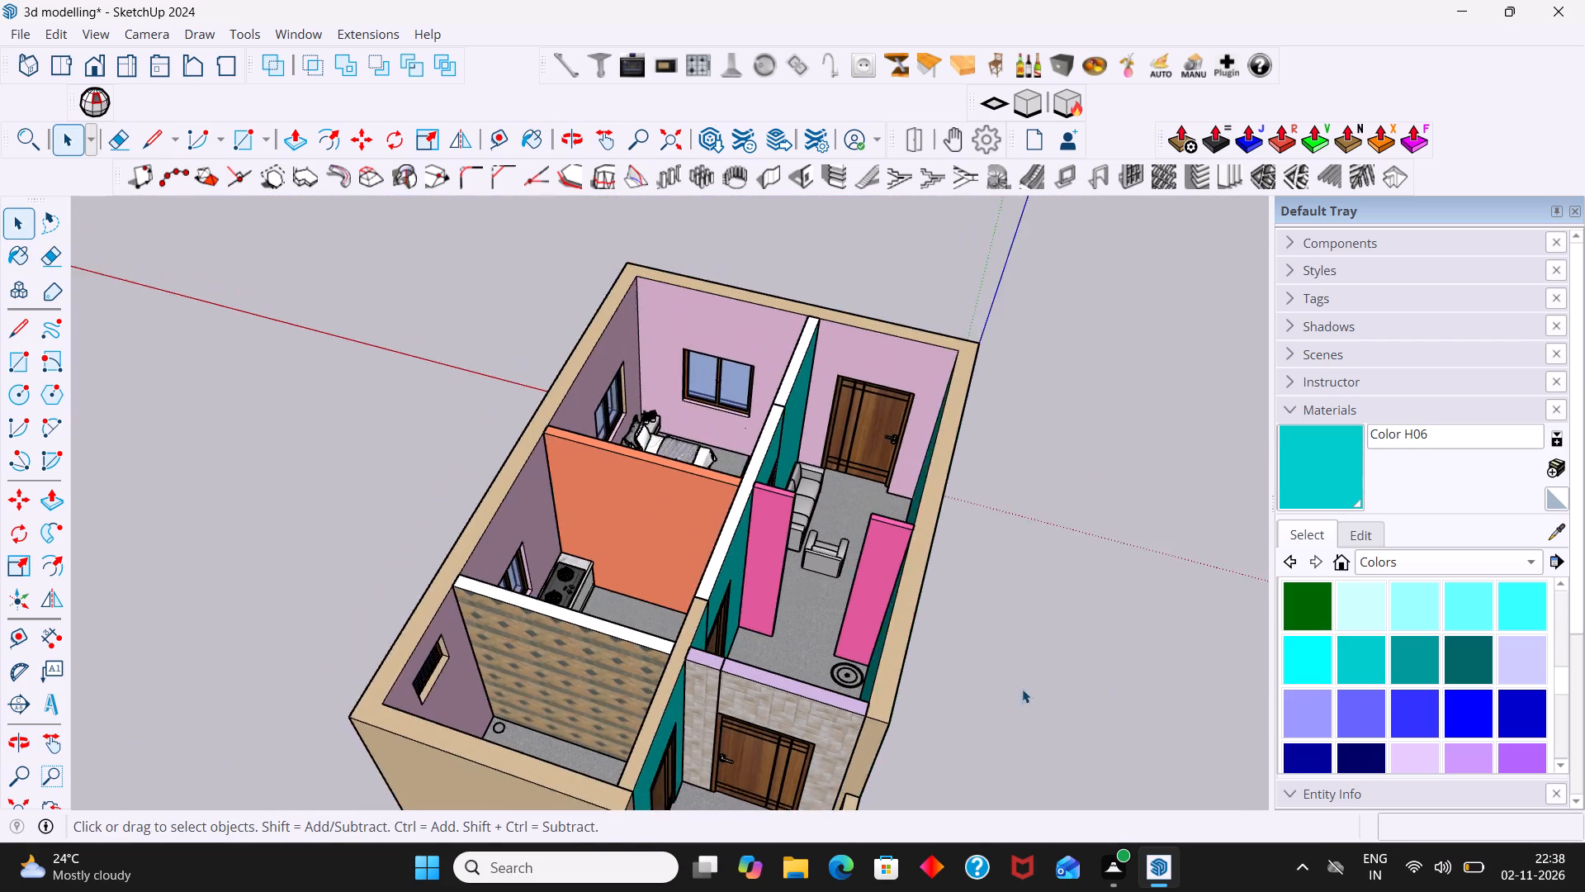
middle_drag(1022, 688, 1119, 493)
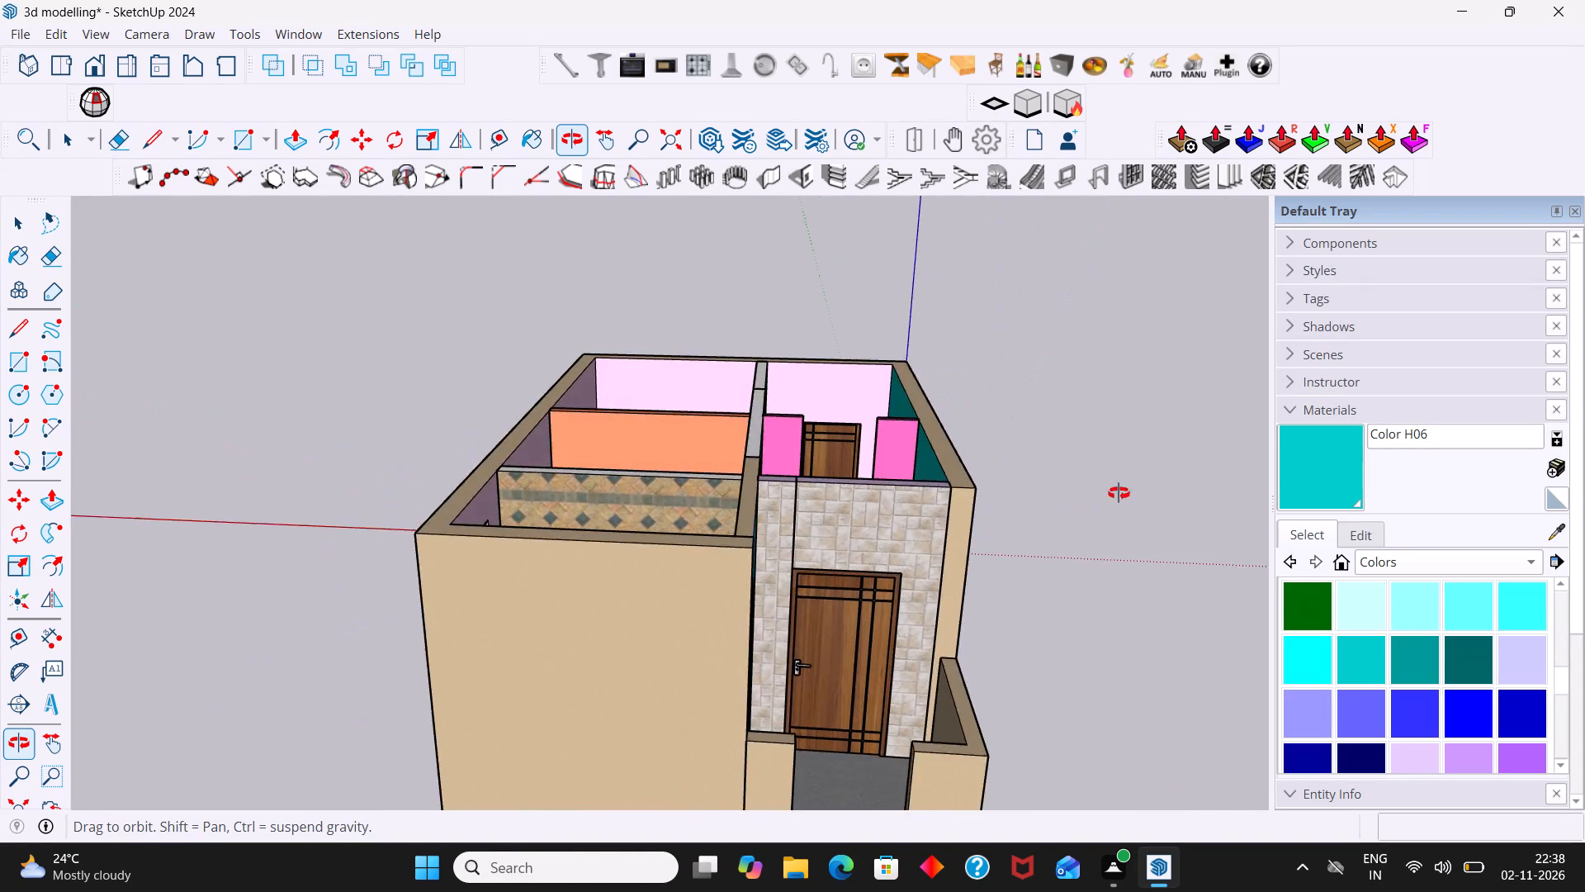
middle_drag(1119, 493, 1071, 511)
scroll(897, 530, down, 6)
middle_drag(909, 580, 921, 720)
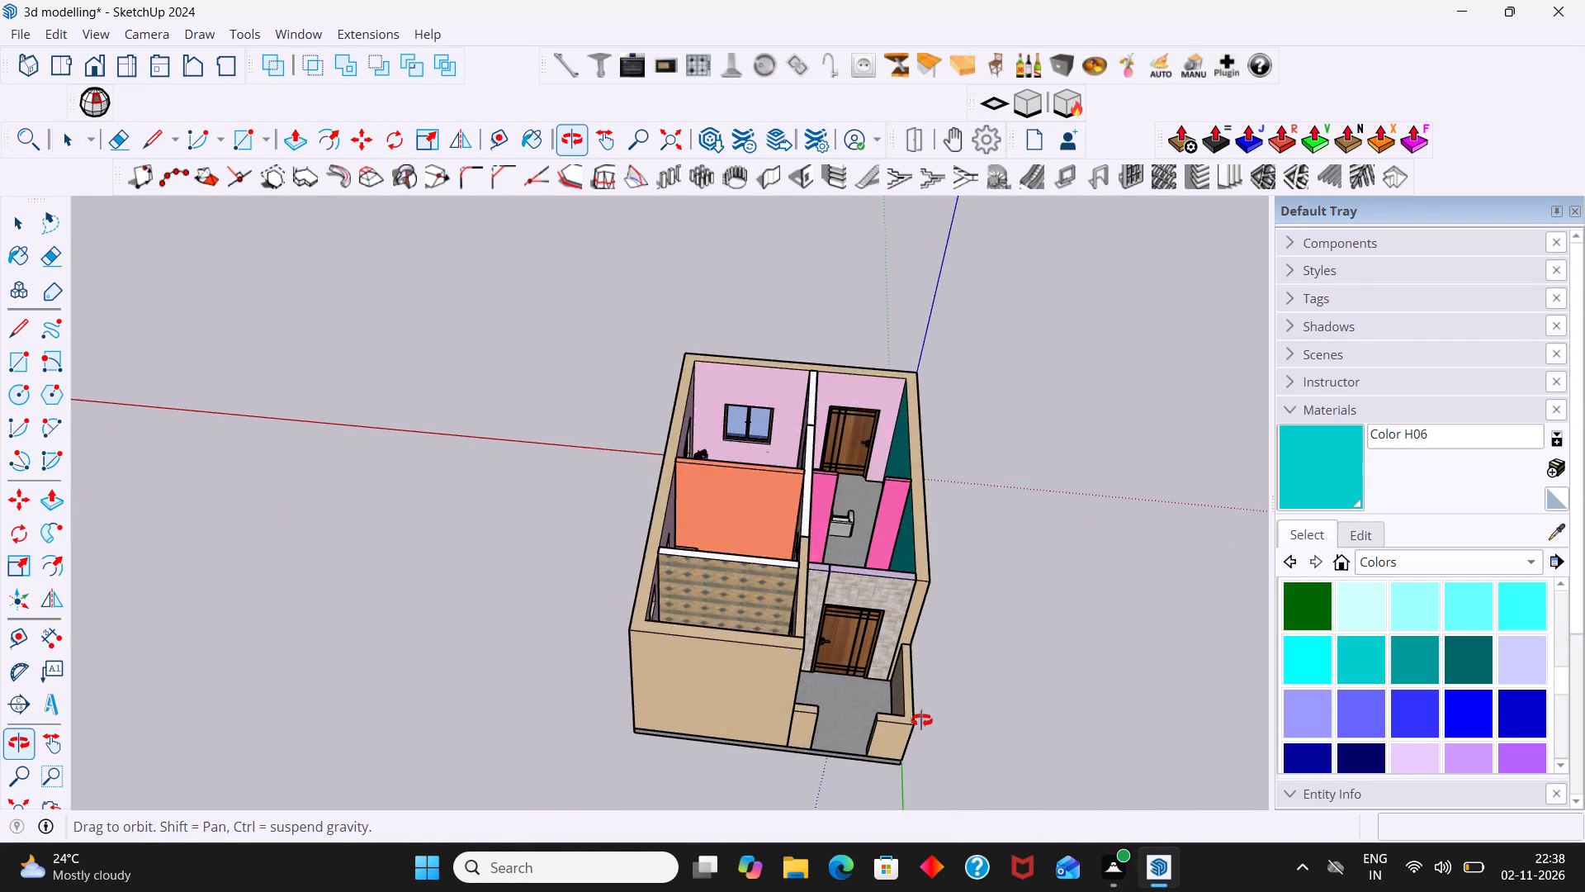
middle_drag(921, 720, 849, 633)
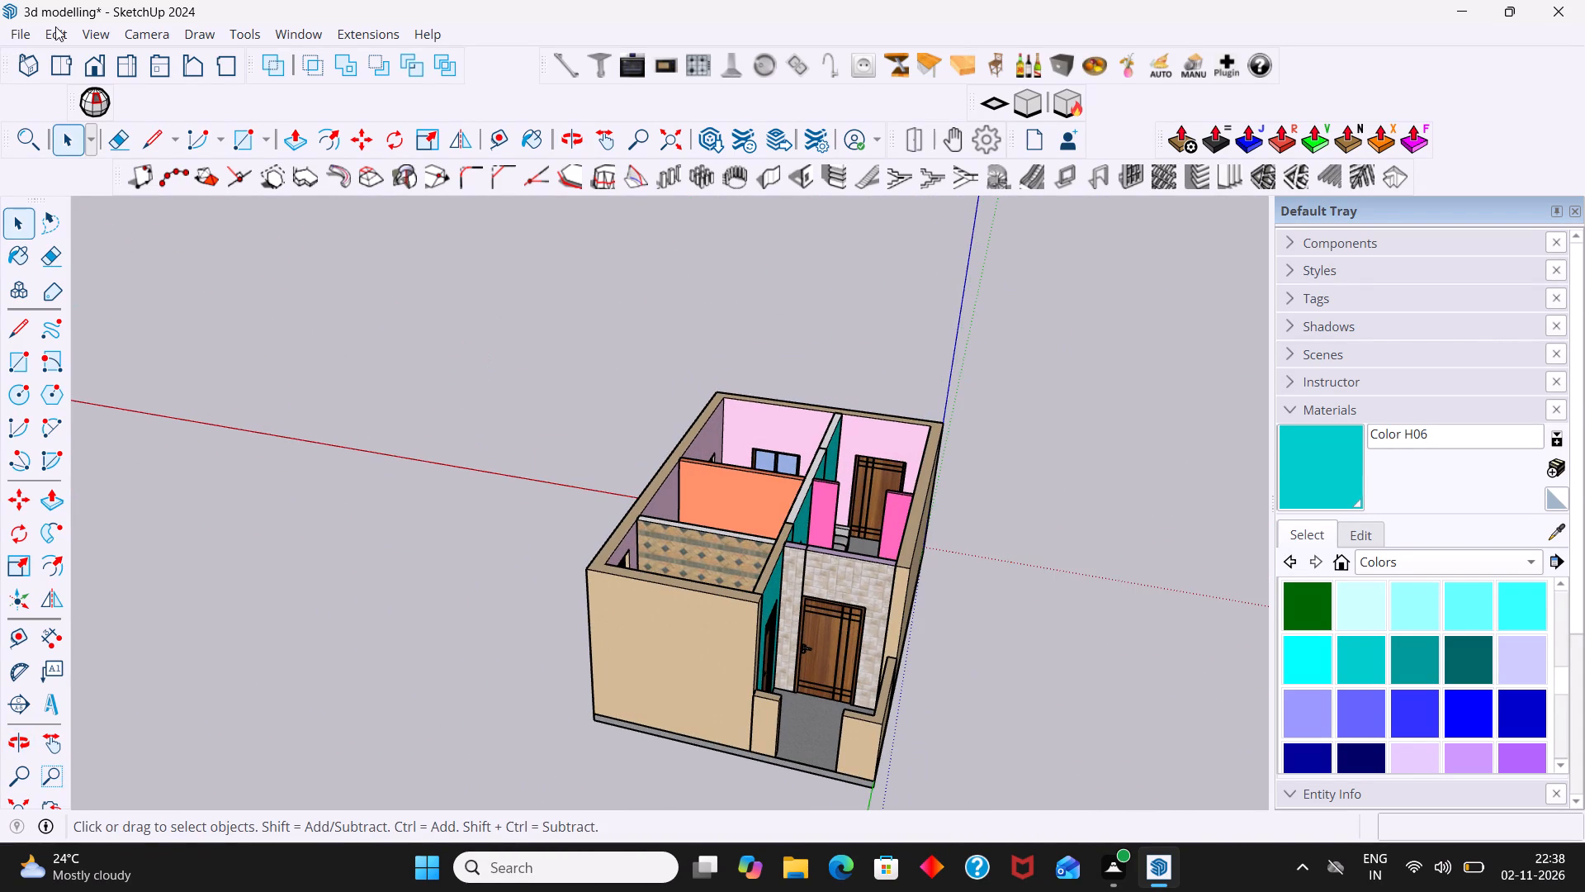
click(56, 29)
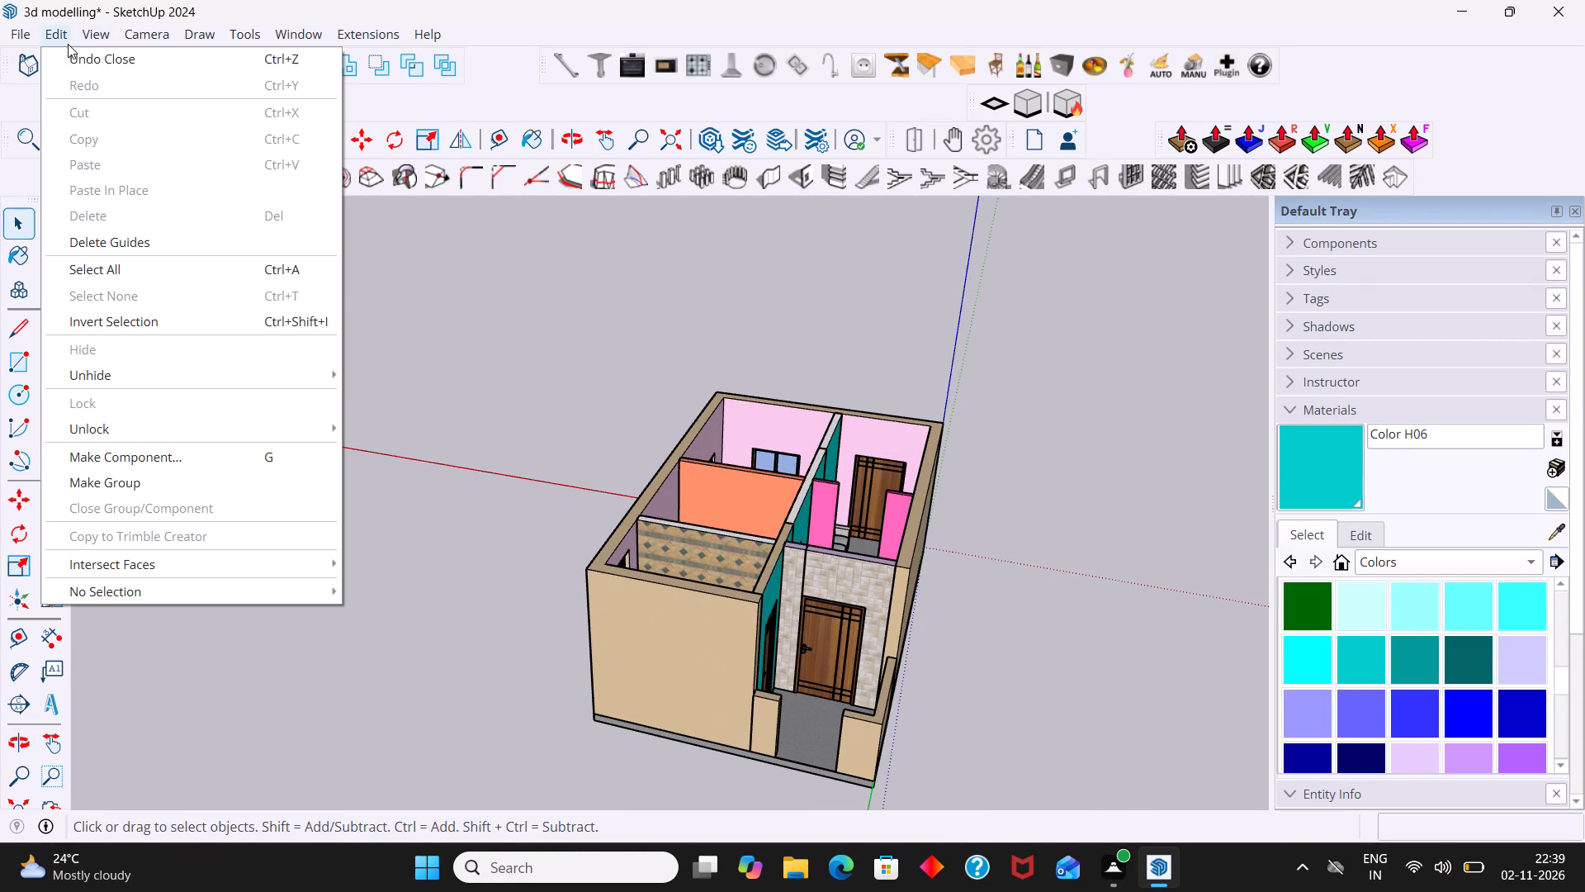
click(113, 382)
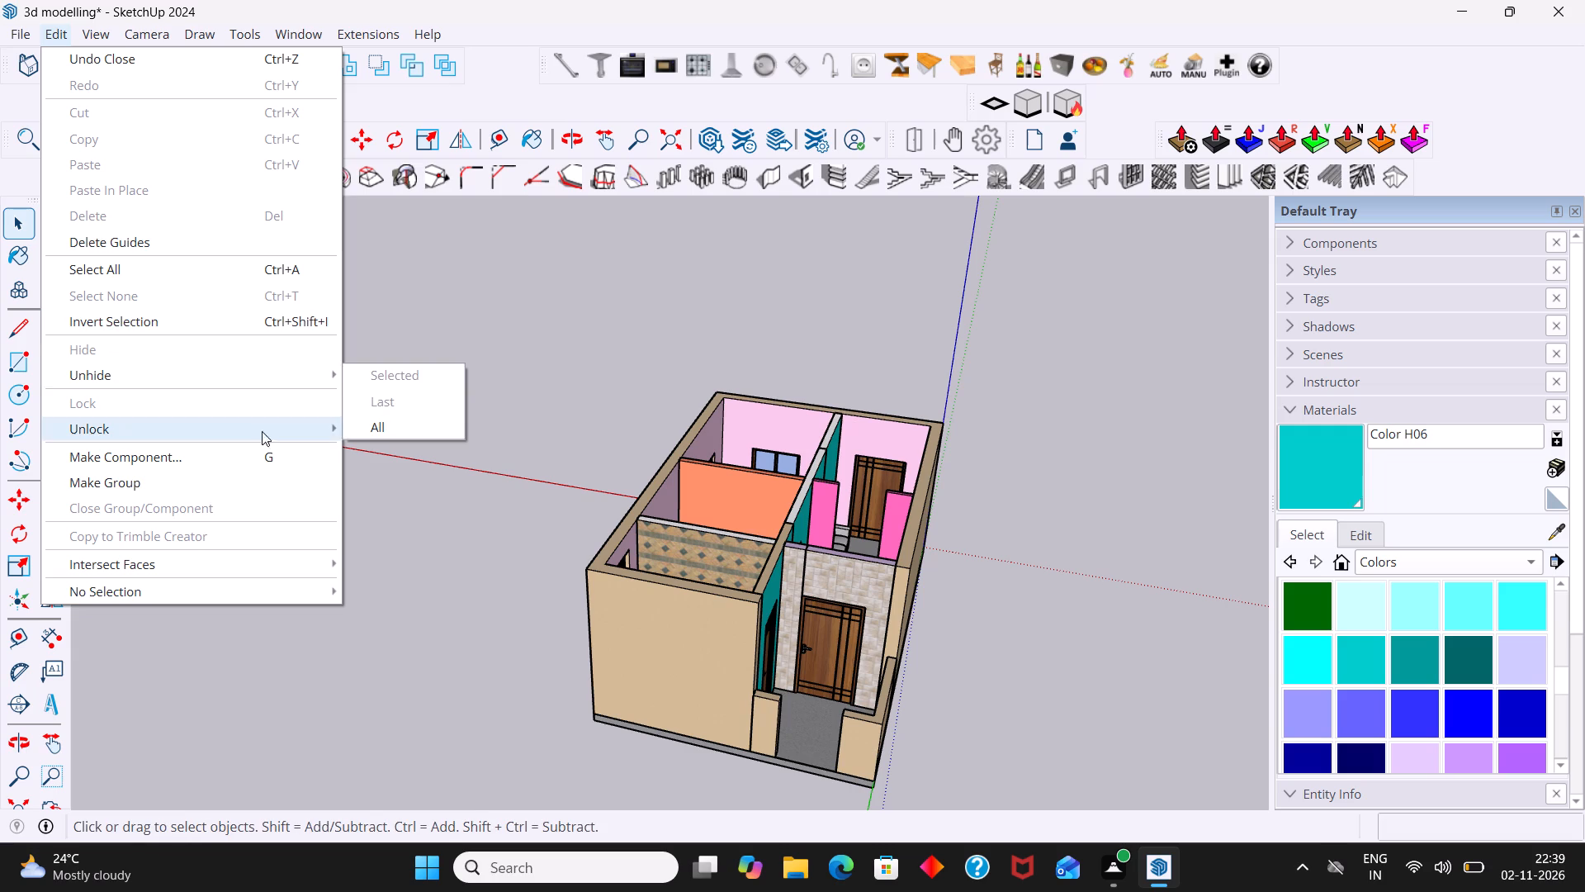
click(368, 448)
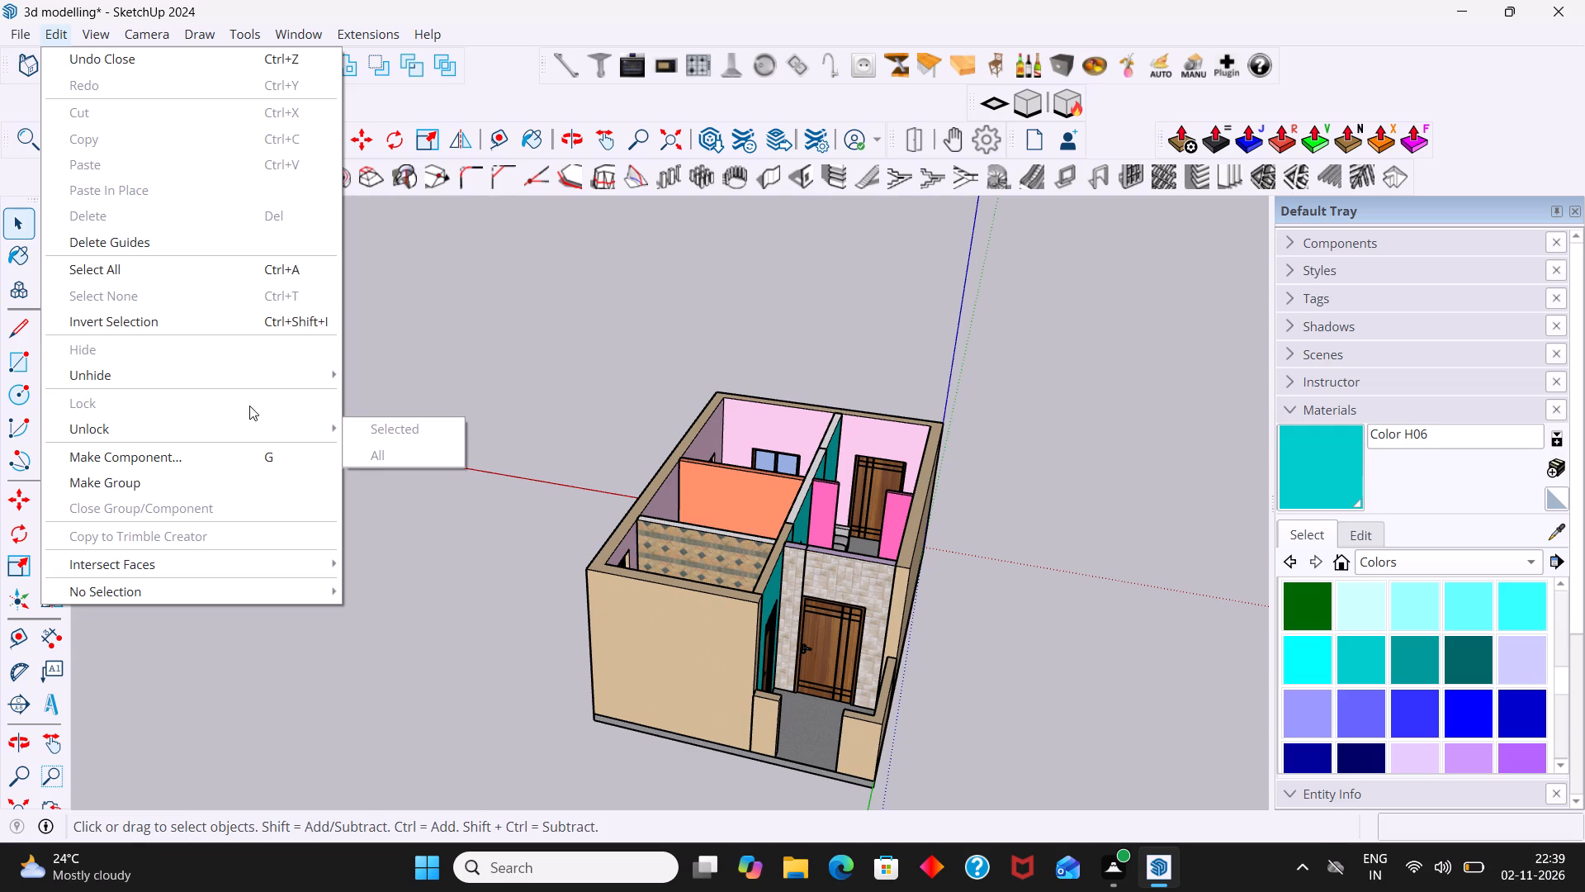
click(159, 386)
click(392, 428)
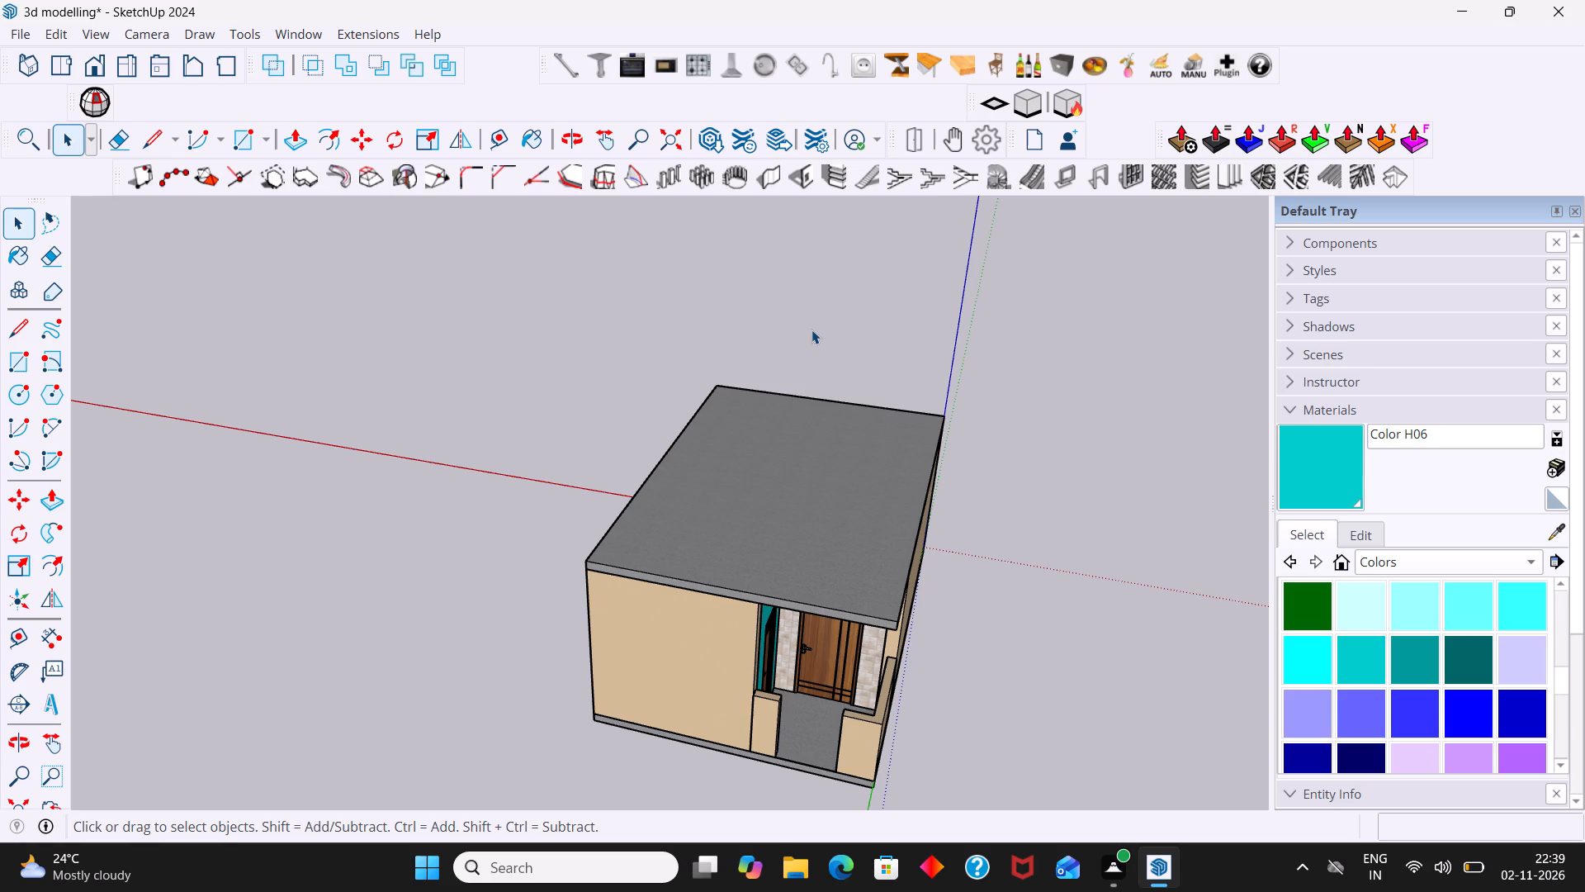
Examine the front porch, its two doors and the exterior walls with the roof in place.
scroll(863, 615, up, 6)
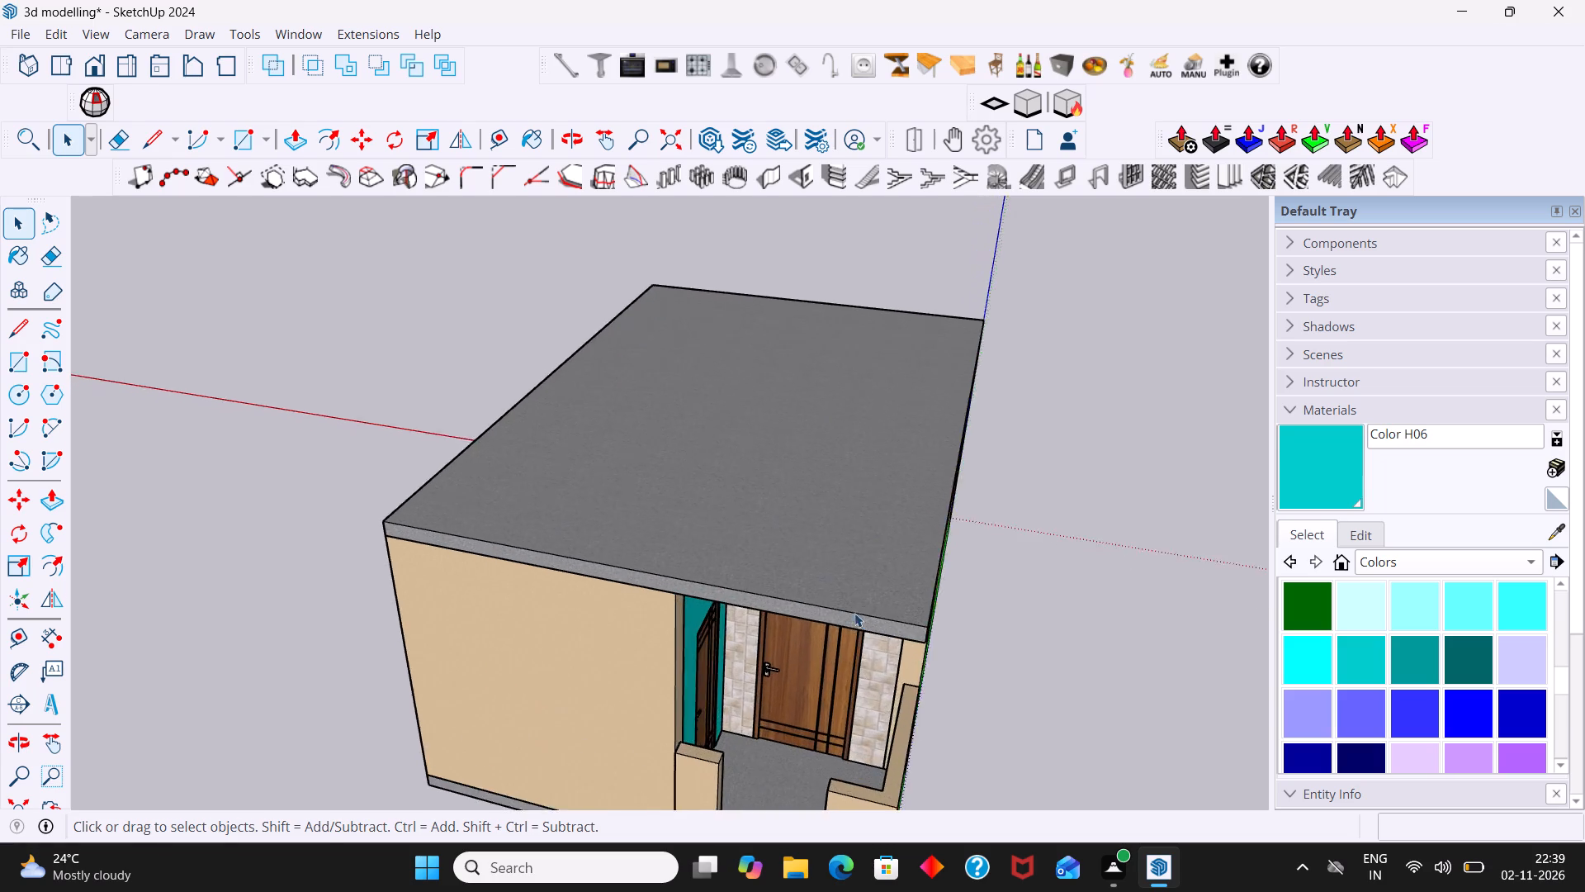
middle_drag(824, 586, 674, 441)
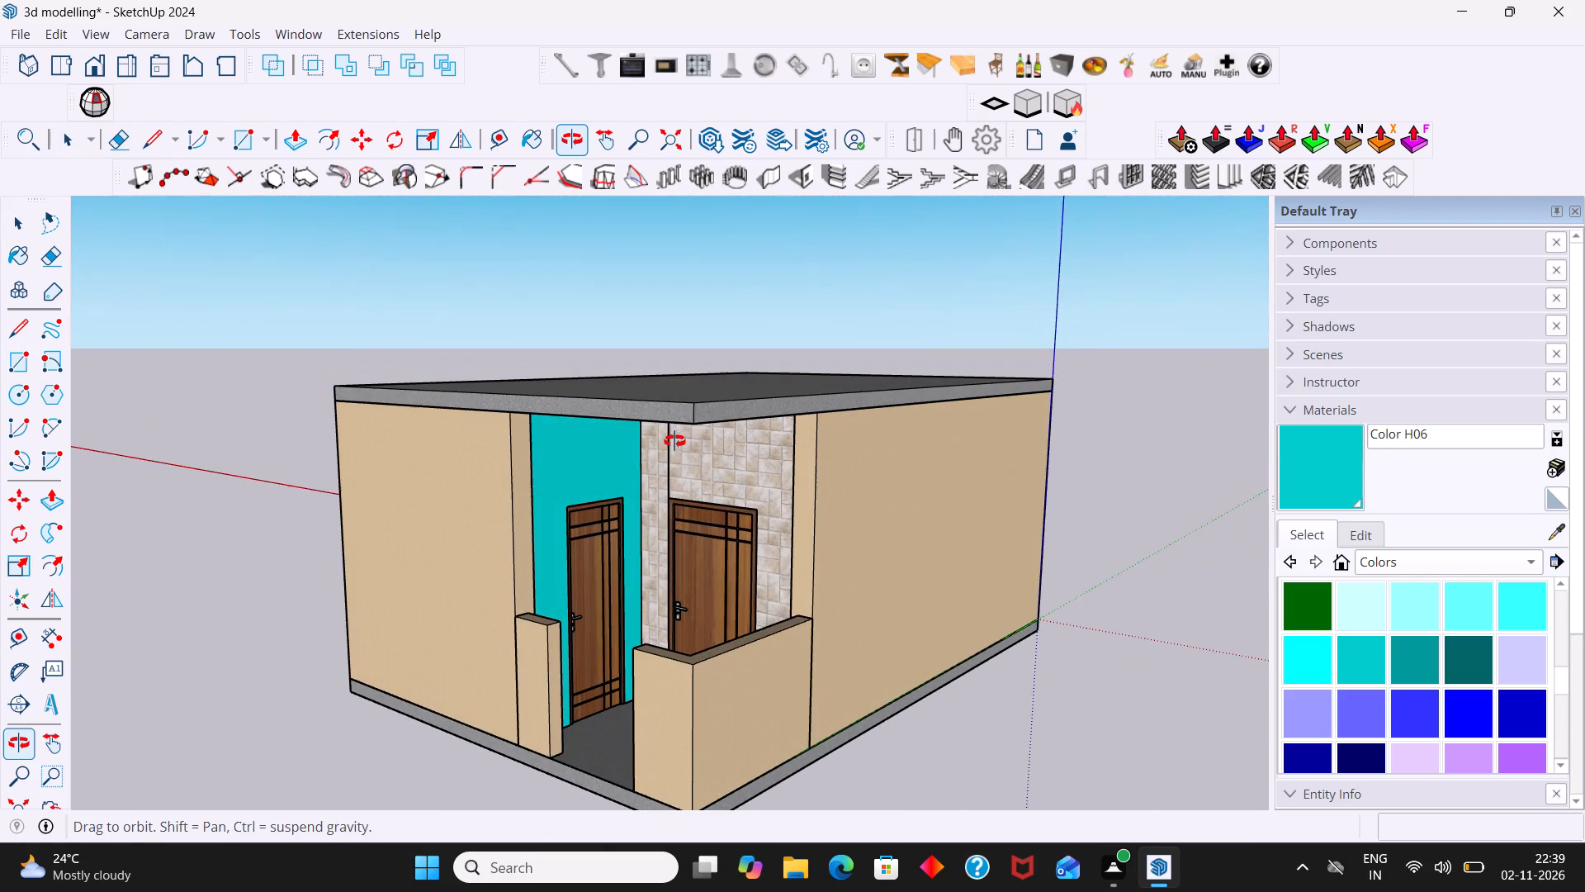
middle_drag(674, 441, 673, 445)
scroll(619, 563, up, 7)
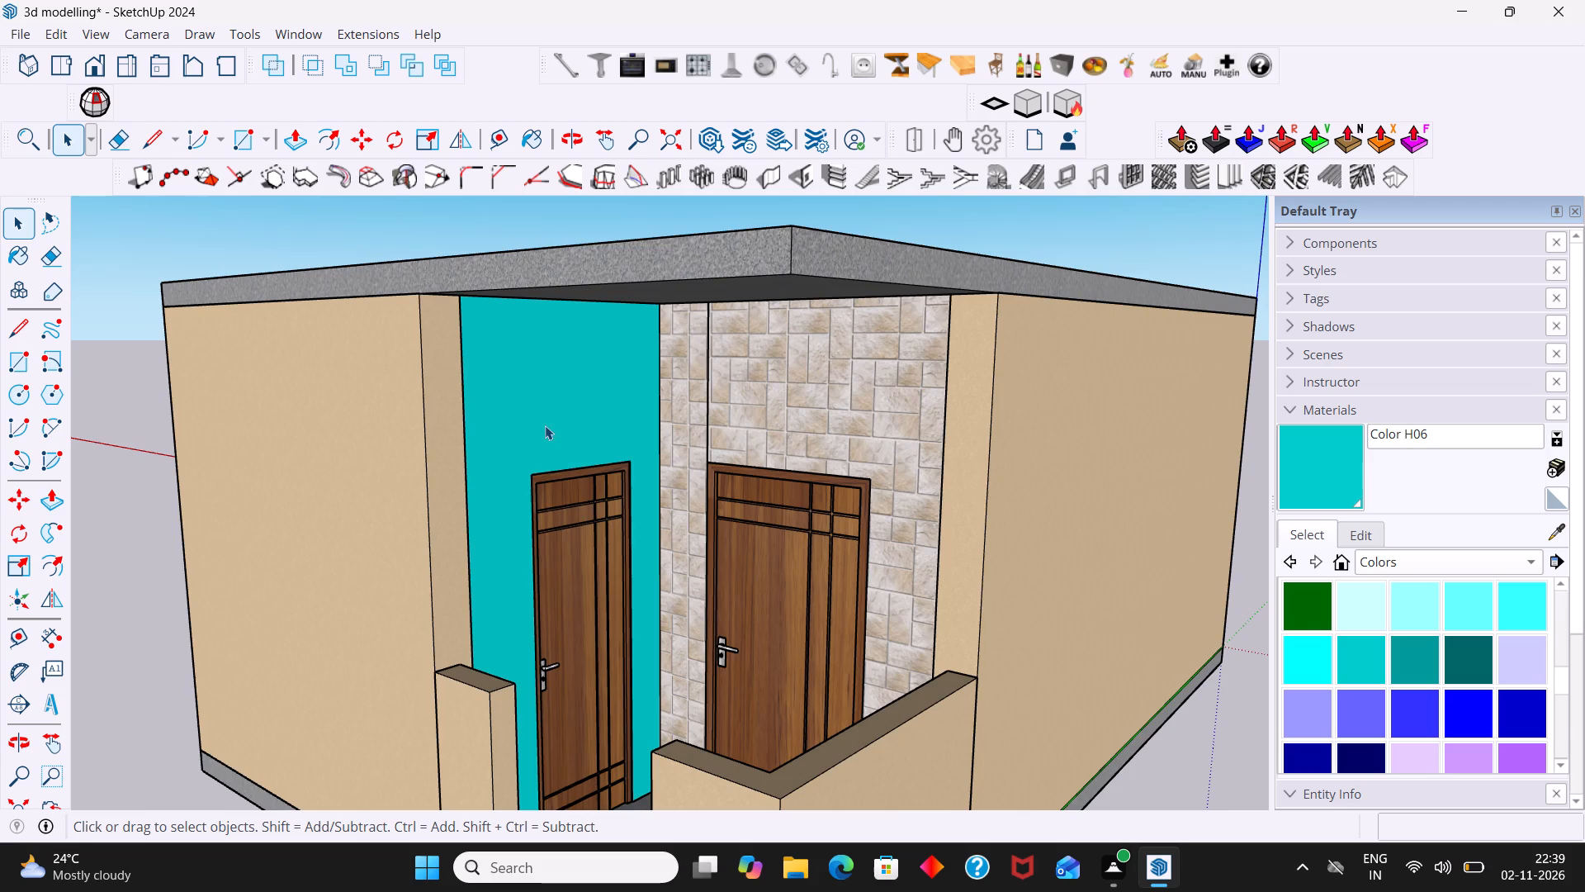
scroll(544, 425, up, 2)
scroll(544, 425, down, 16)
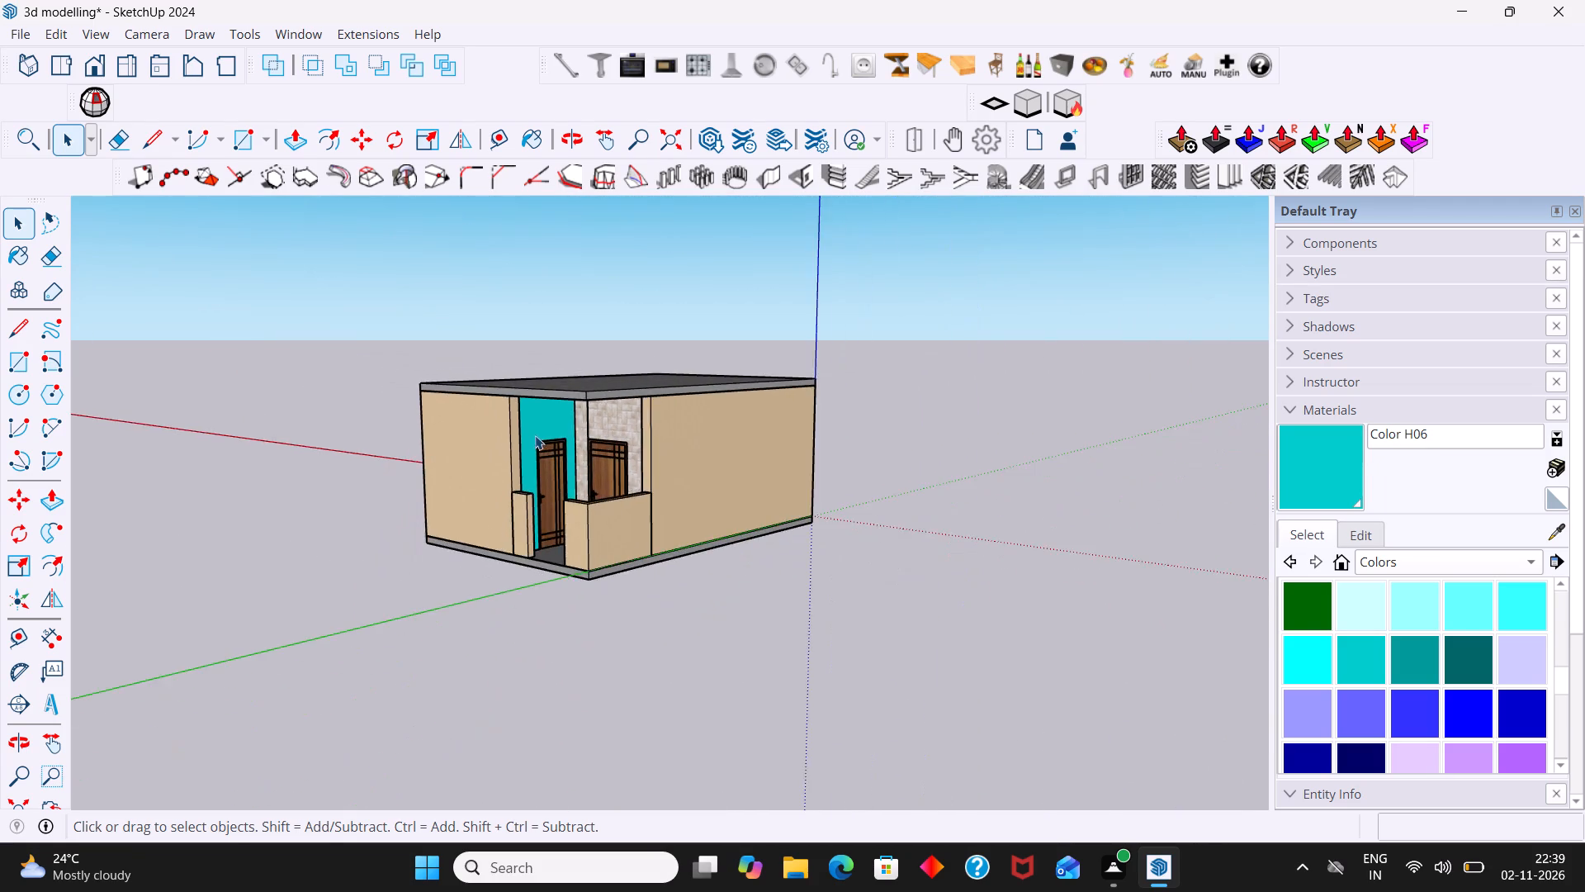
middle_drag(535, 438, 710, 607)
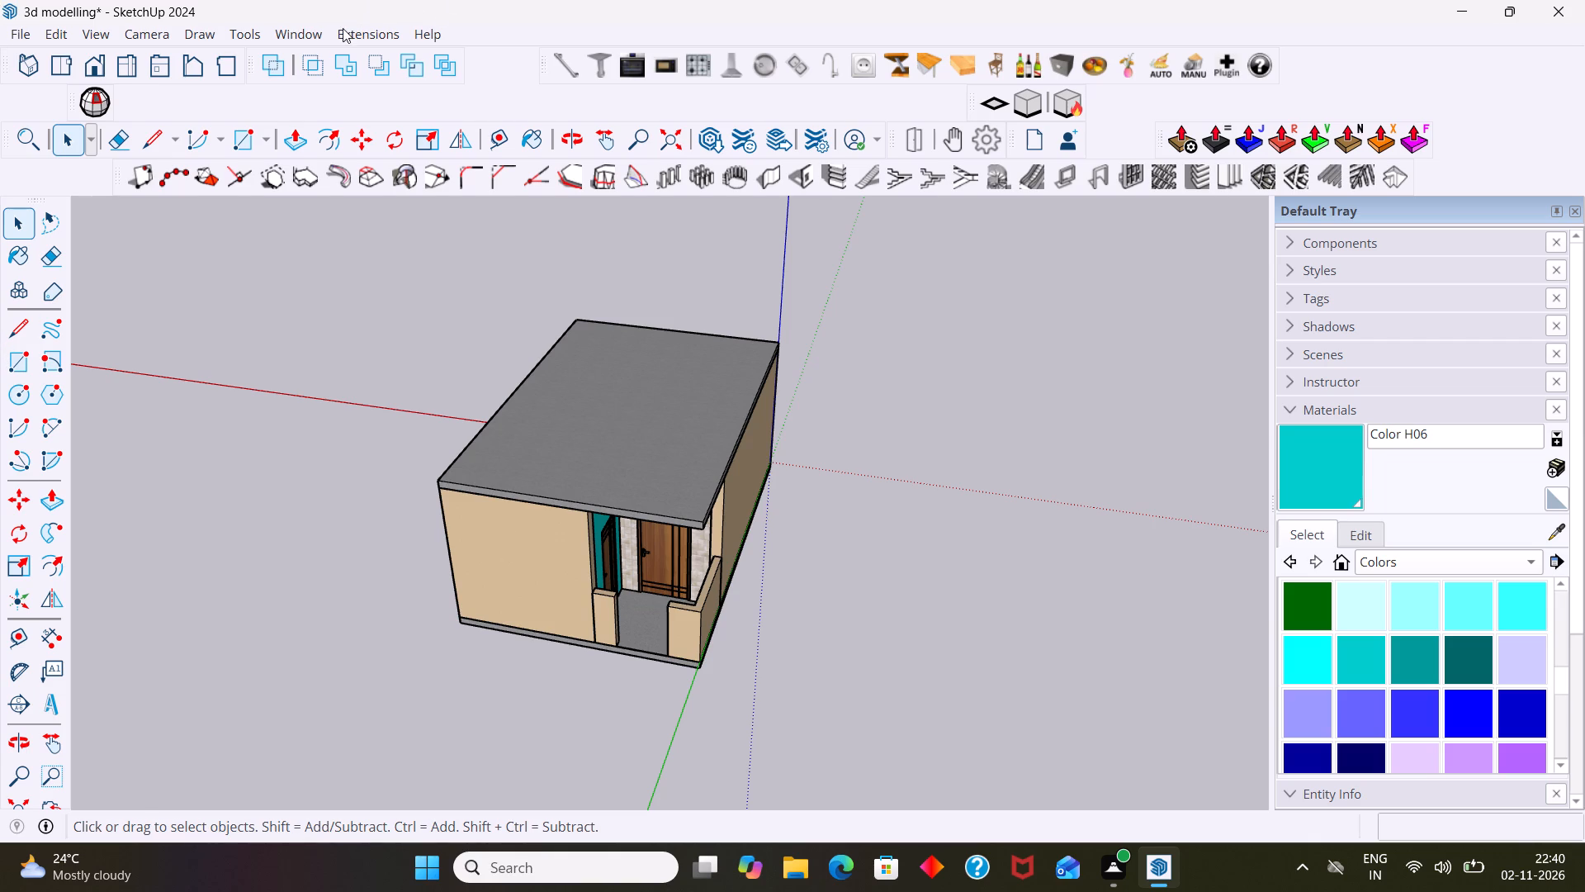
Open 3D Warehouse and search its models for "gate".
click(308, 28)
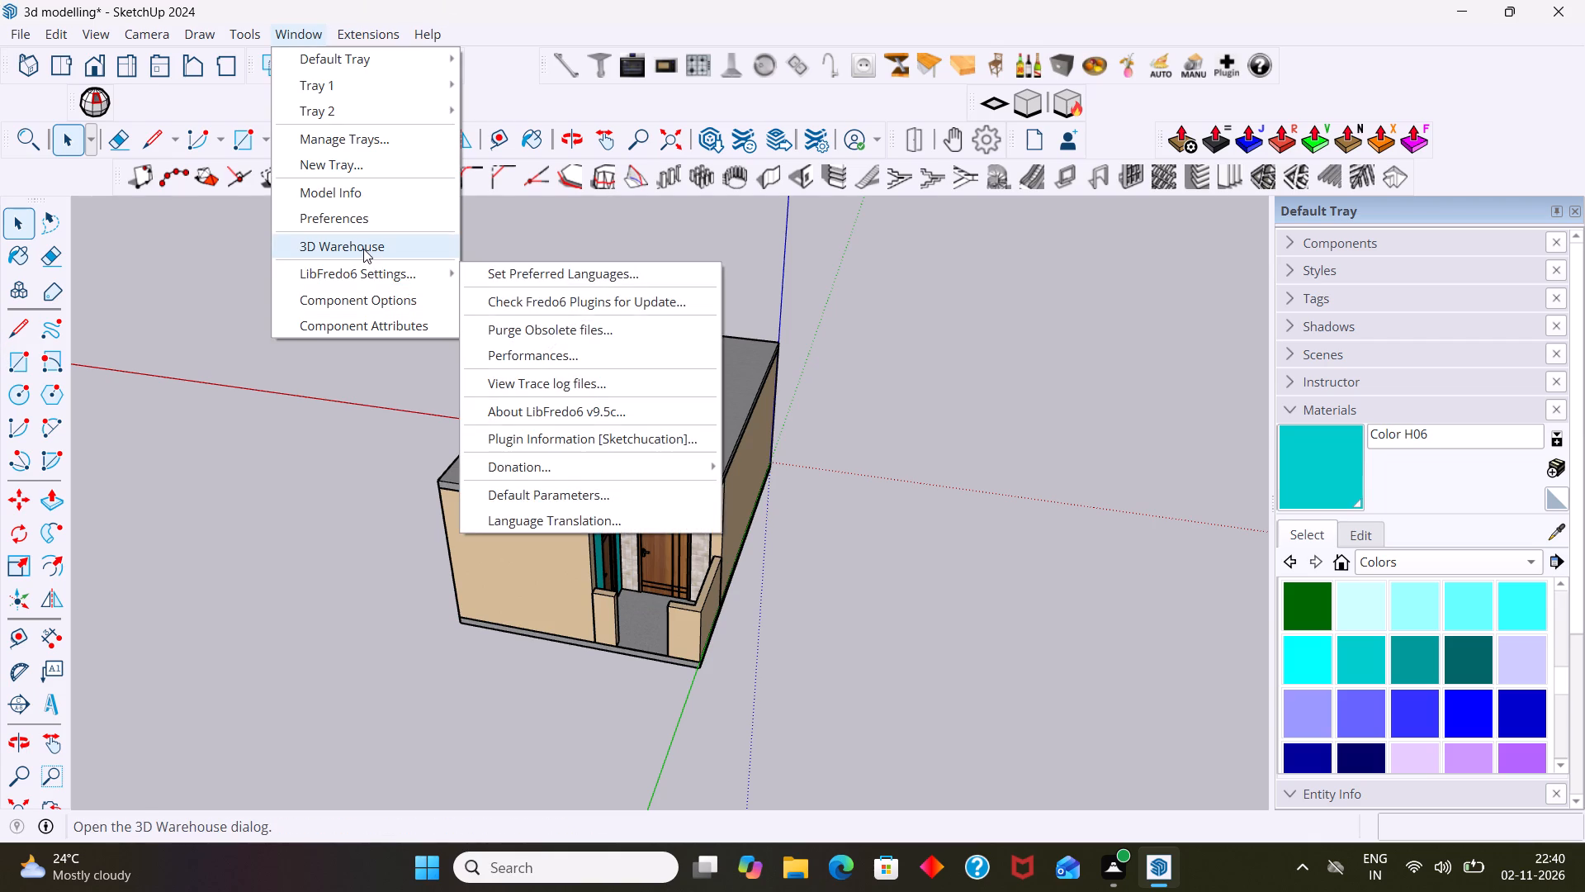
click(363, 248)
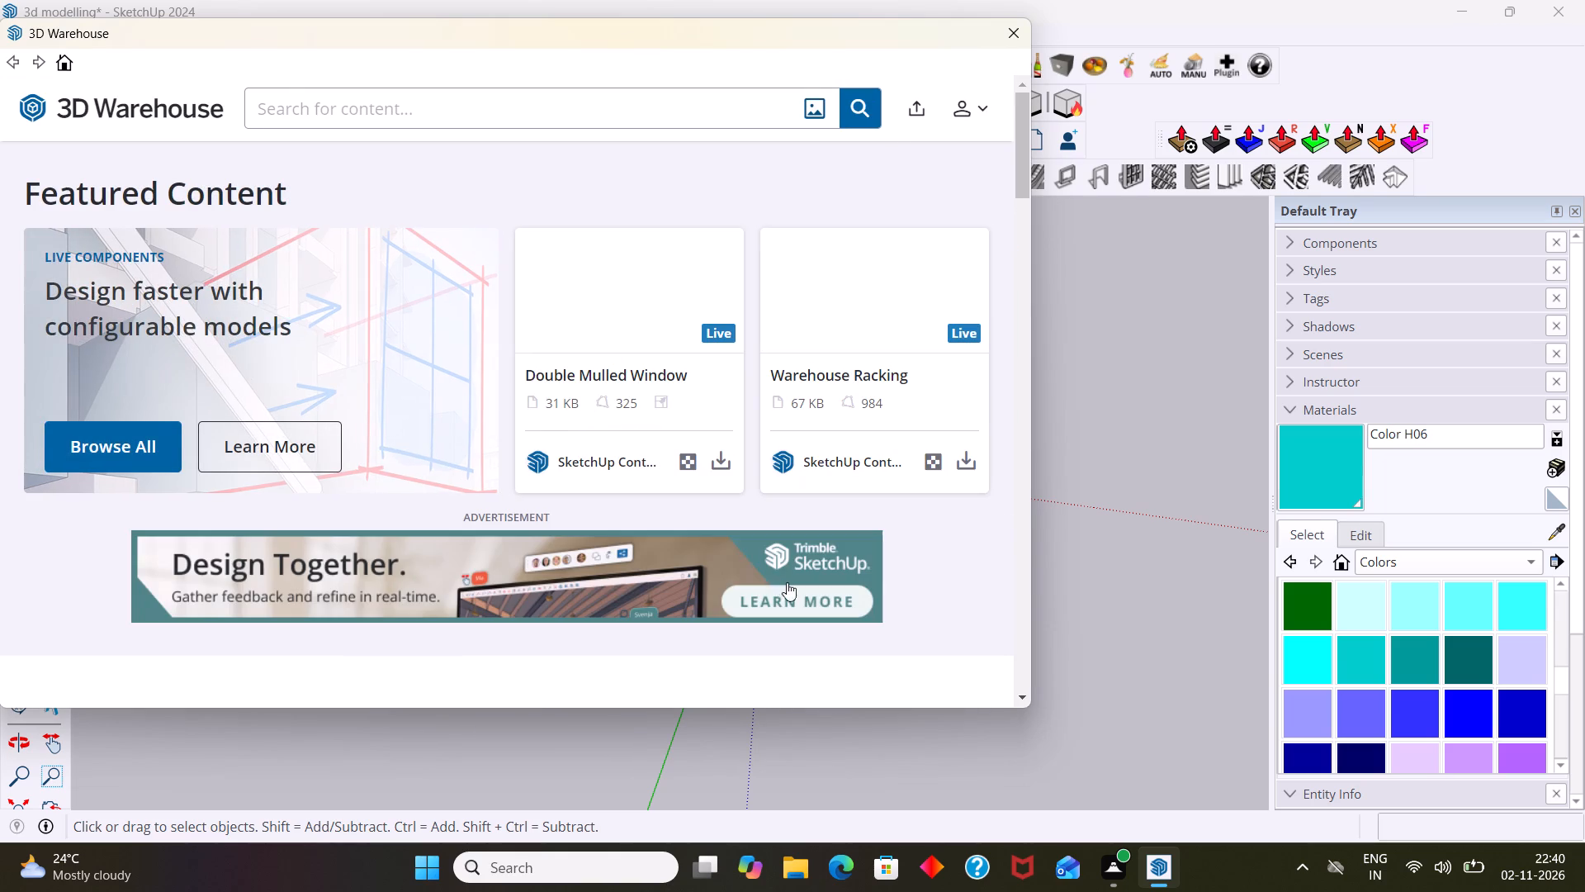
click(487, 114)
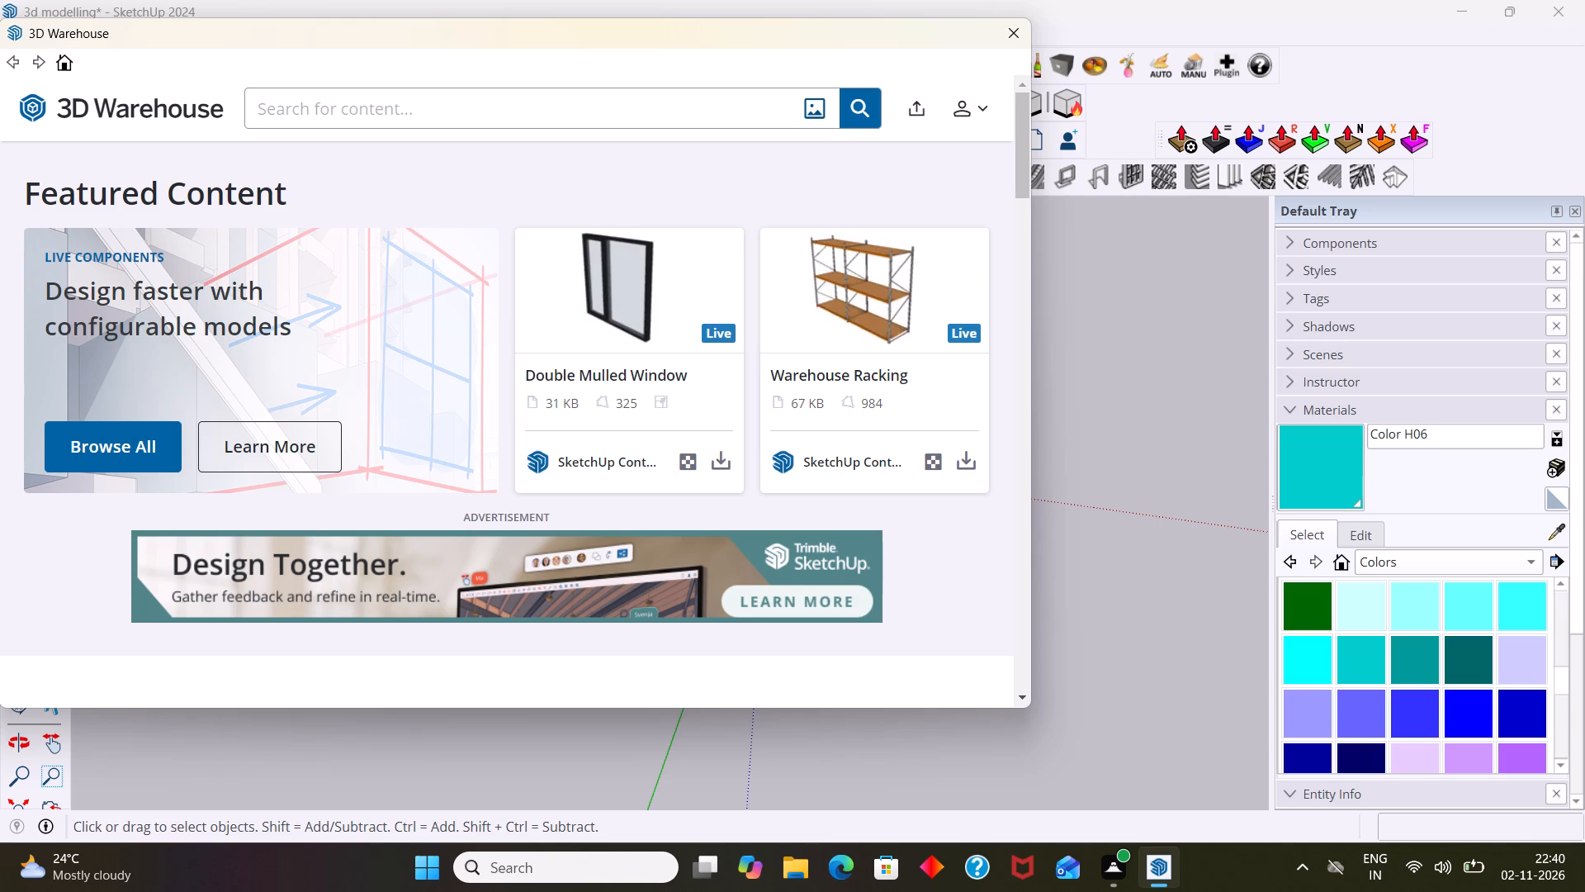
text(gate)
key(Return)
key(Return)
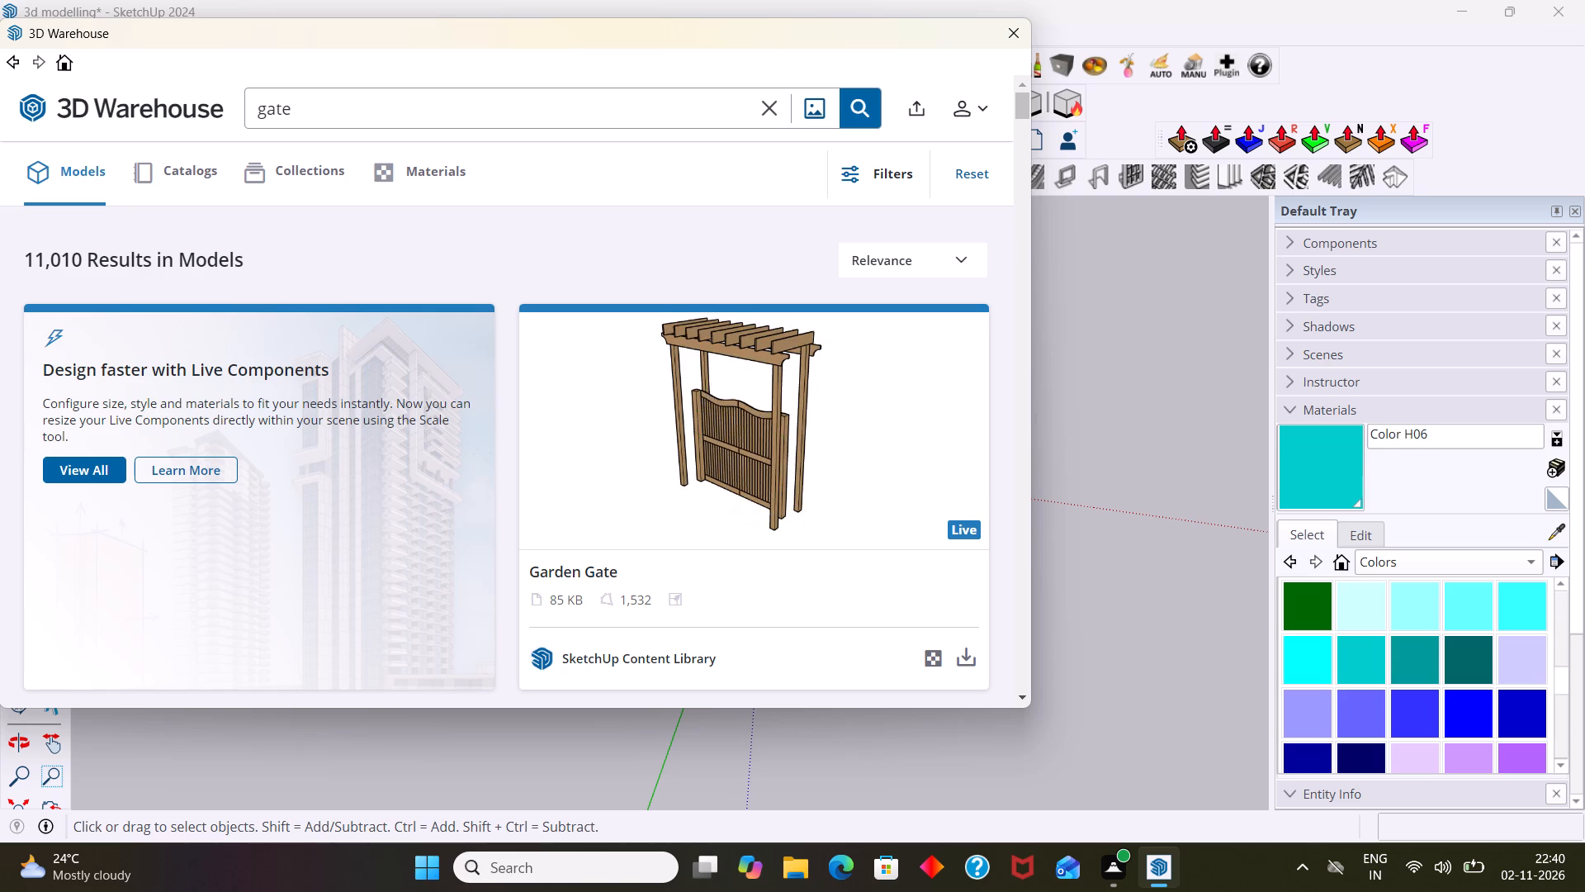
Browse the gate models for a double gate design that suits the porch entrance.
scroll(482, 114, down, 5)
scroll(464, 209, down, 3)
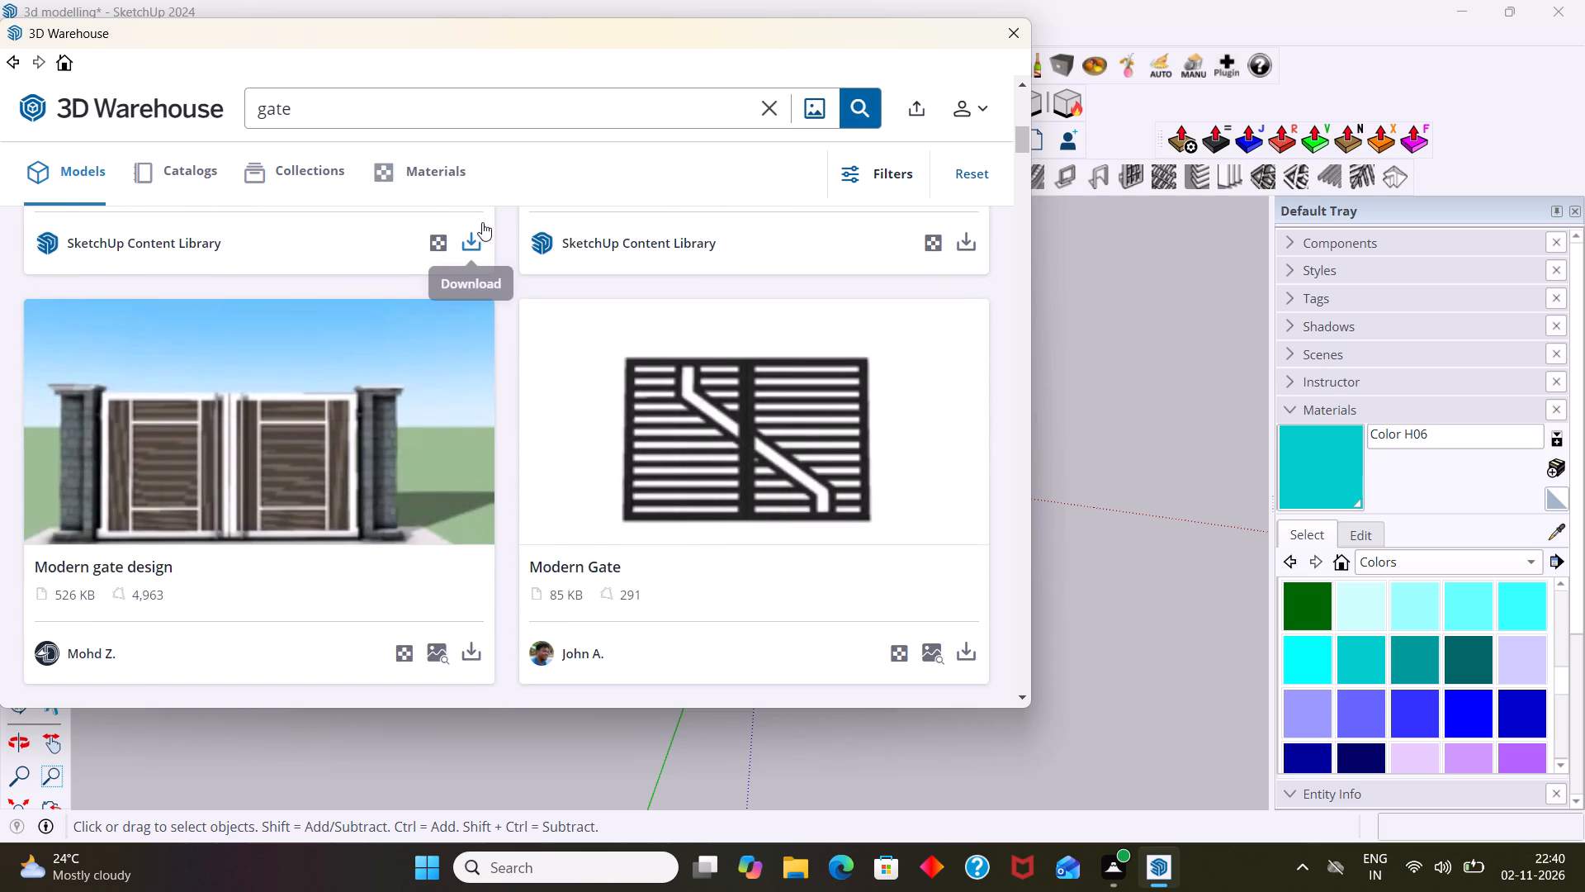
scroll(726, 522, down, 3)
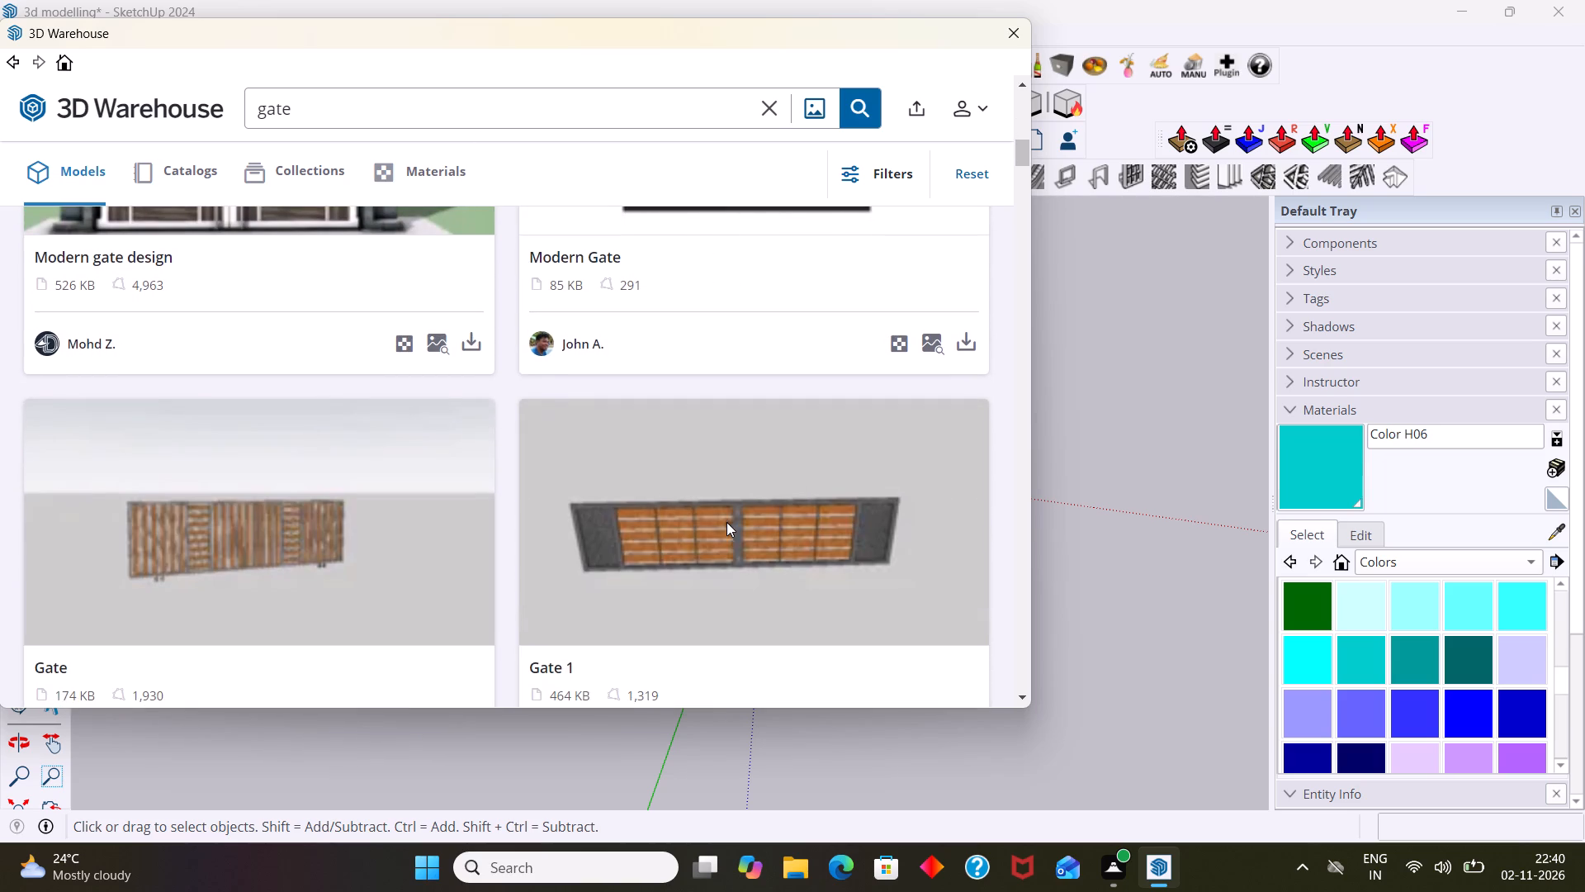
scroll(726, 522, down, 6)
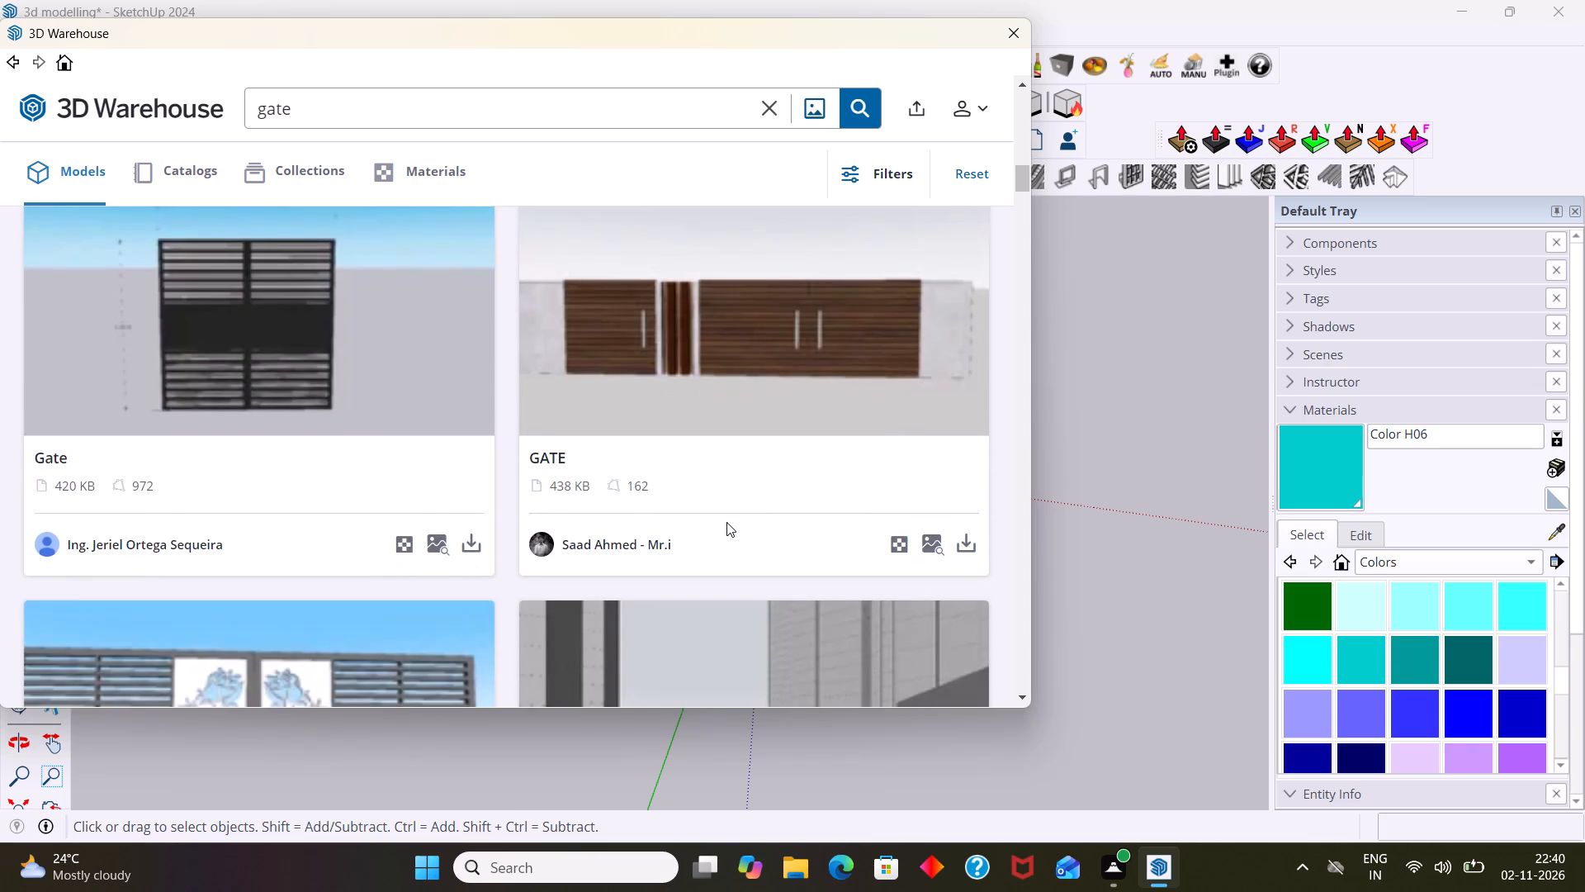
scroll(726, 522, down, 7)
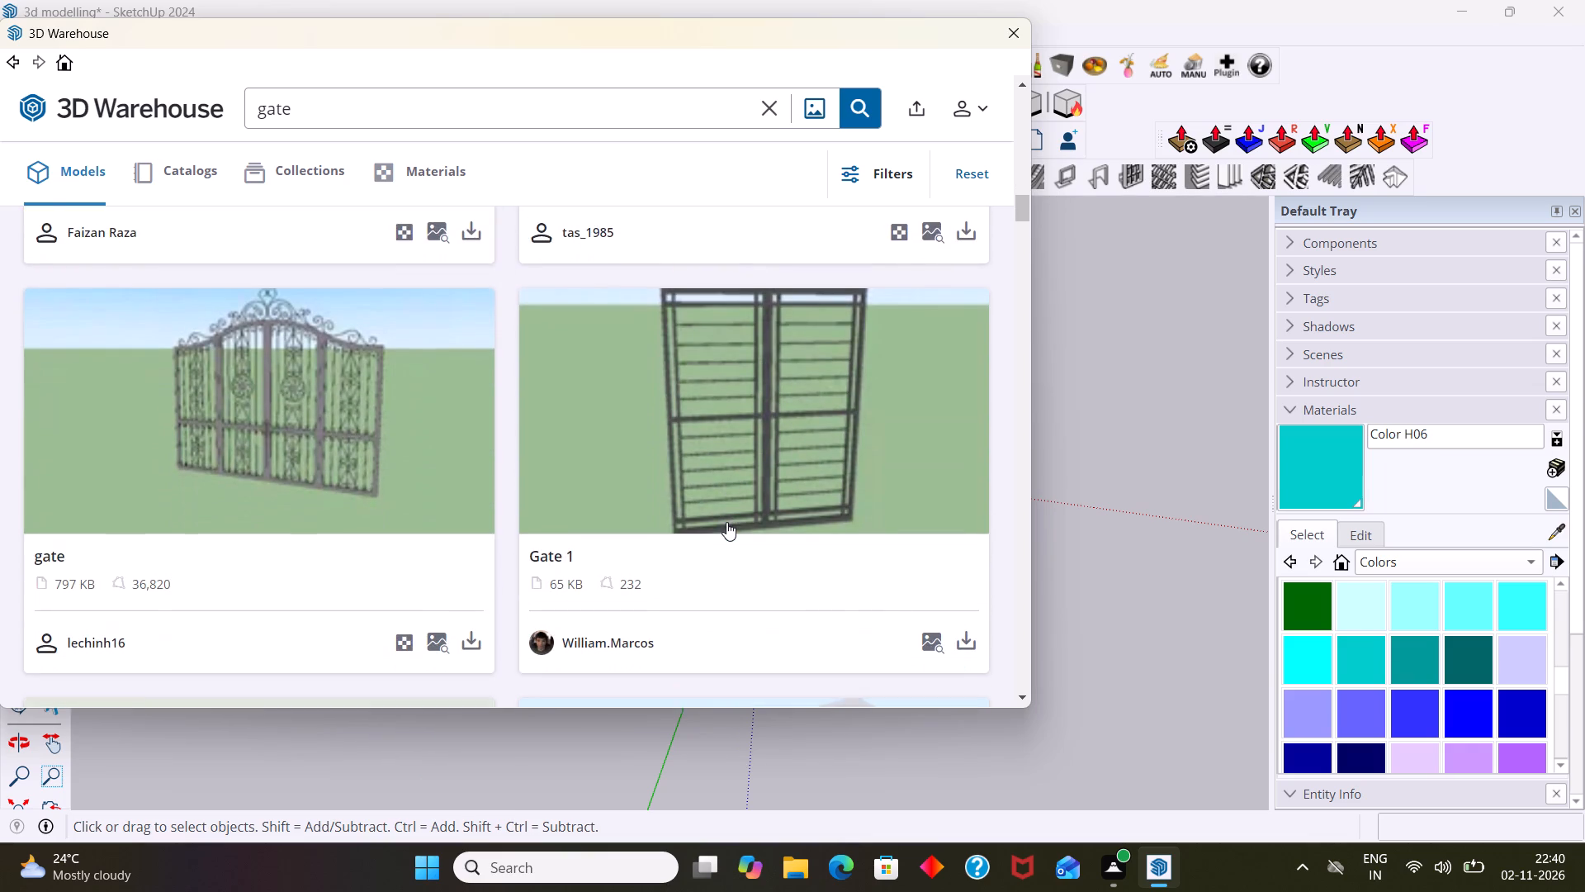
scroll(726, 522, down, 3)
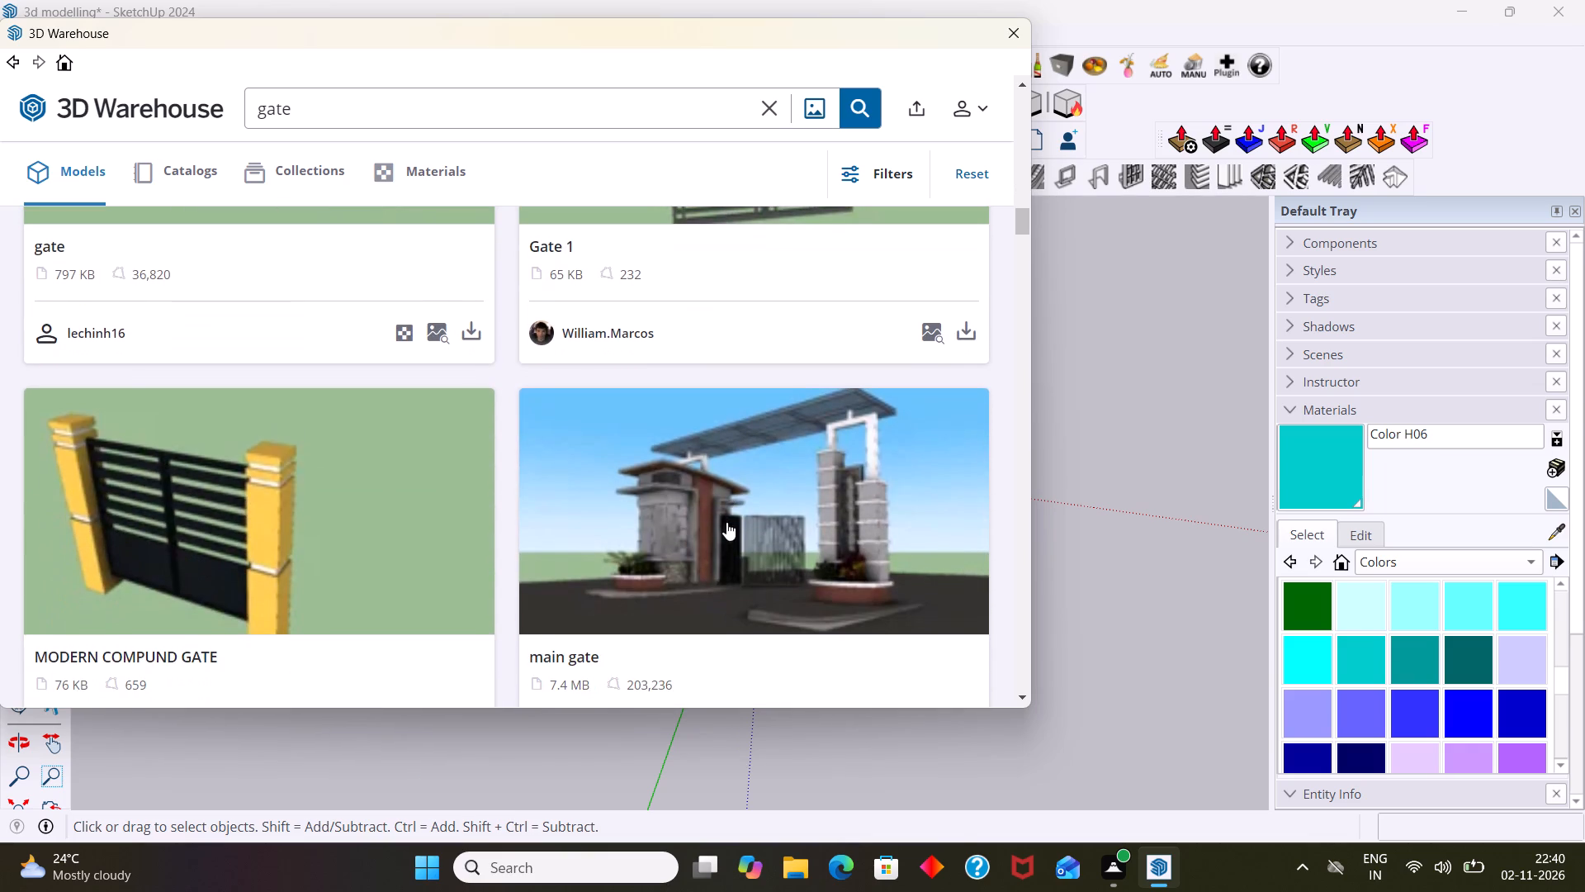
scroll(305, 499, down, 2)
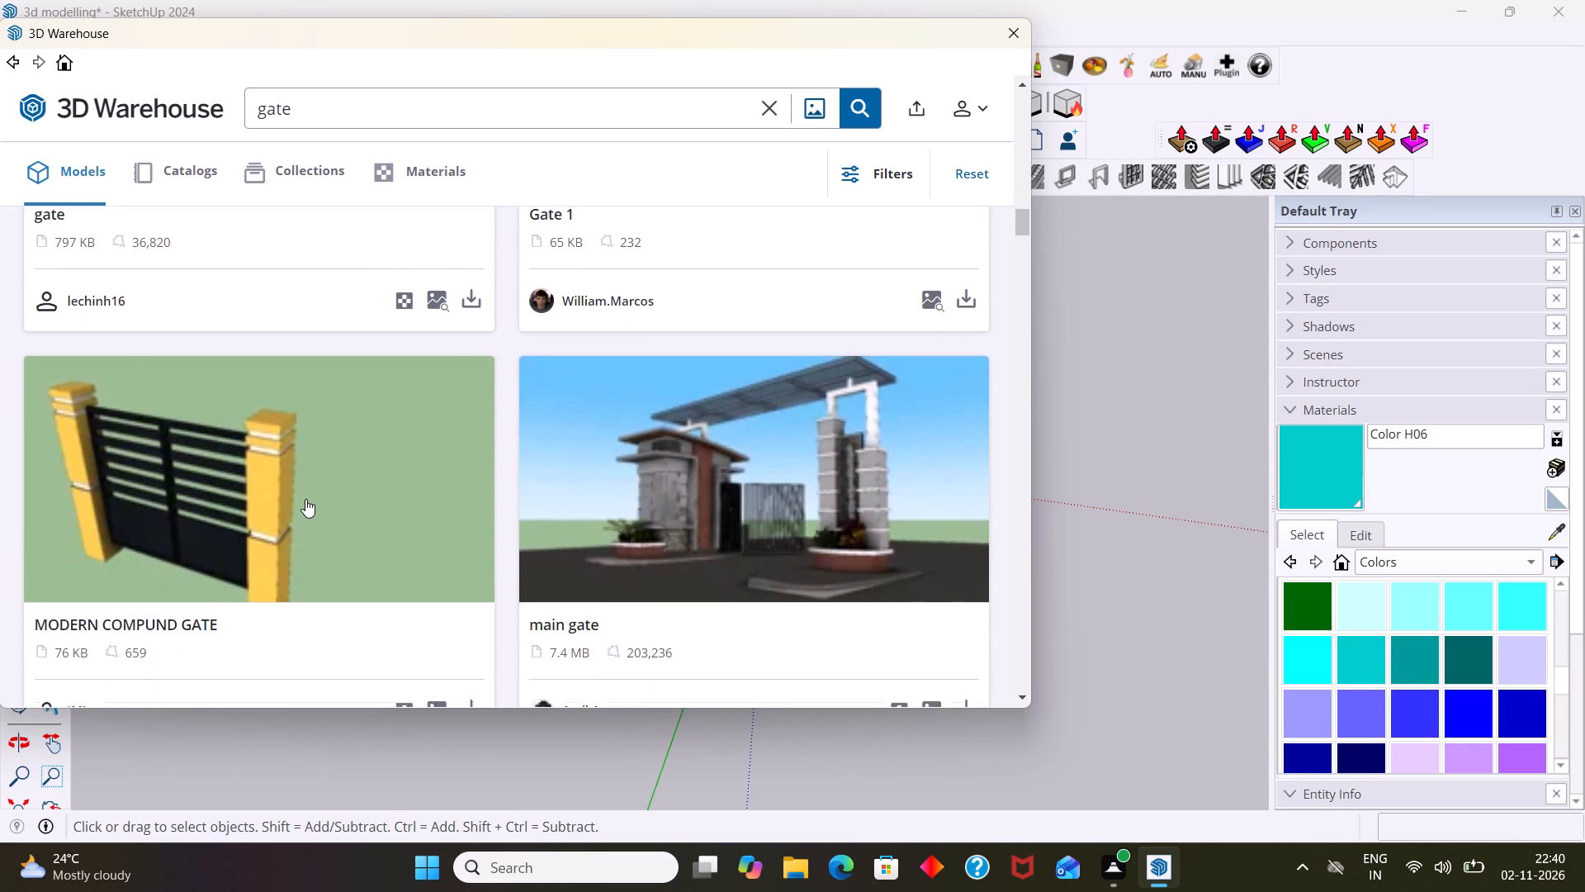
scroll(298, 503, up, 1)
scroll(297, 503, down, 4)
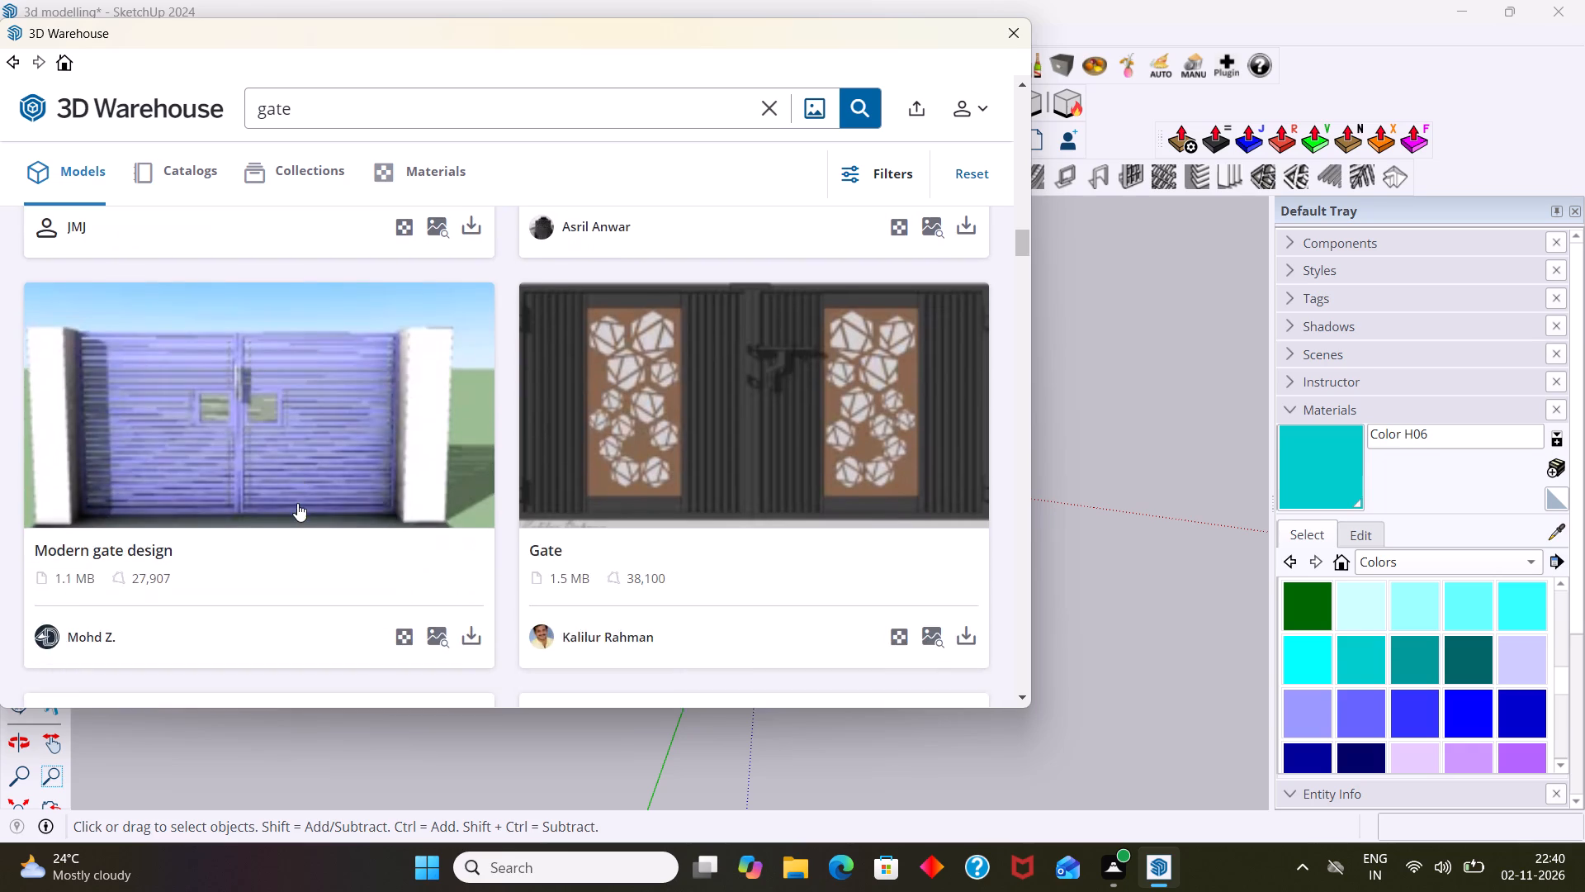
scroll(297, 503, down, 1)
scroll(400, 503, down, 2)
scroll(419, 505, up, 1)
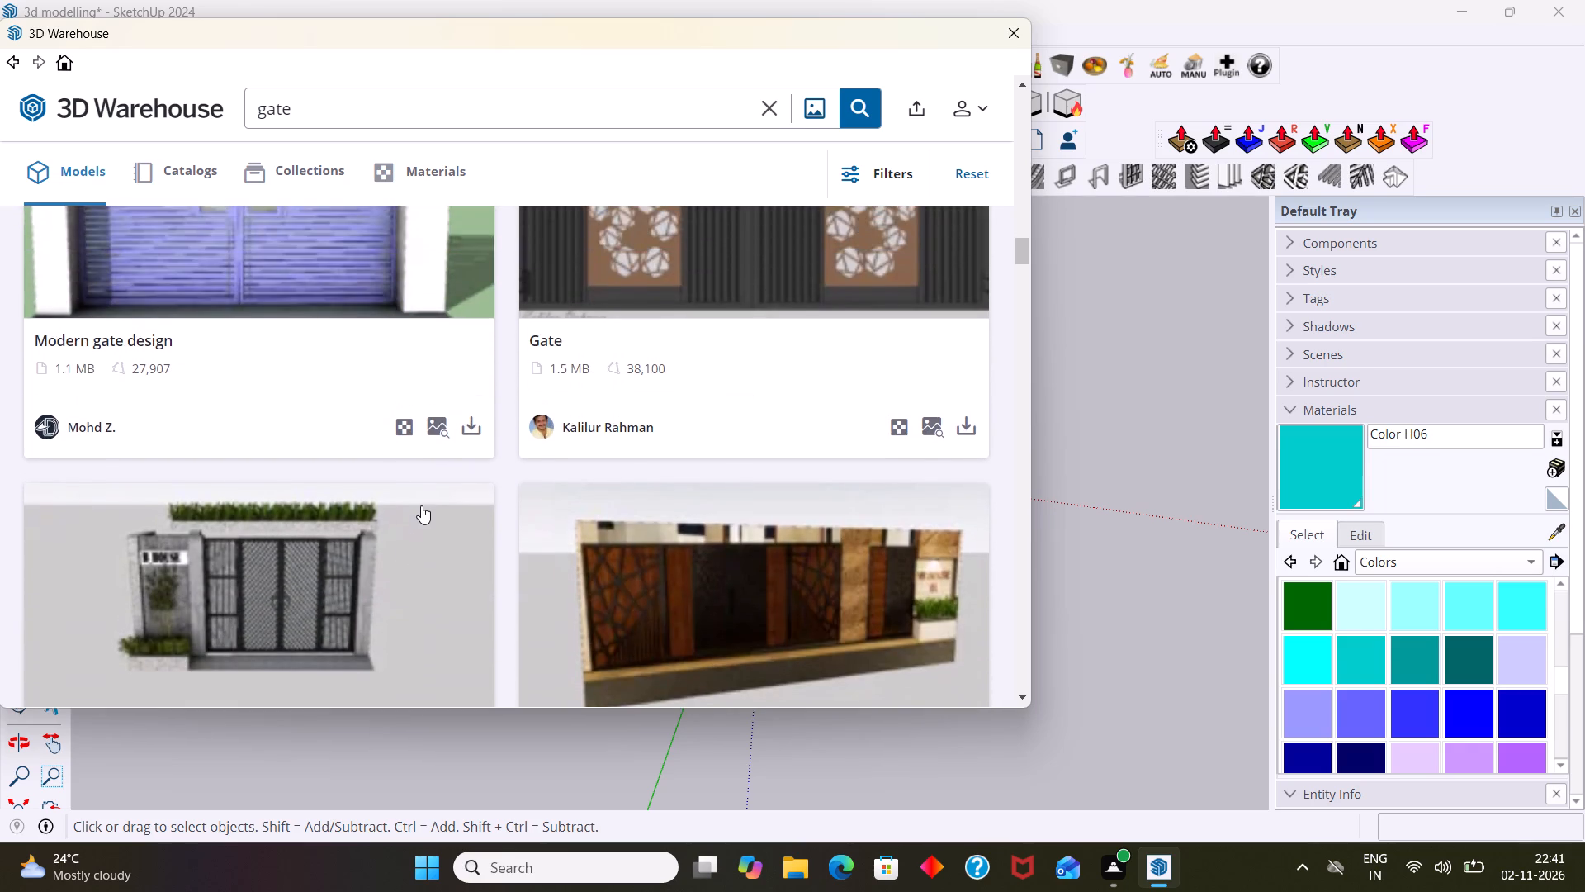
scroll(432, 506, up, 3)
scroll(666, 519, down, 2)
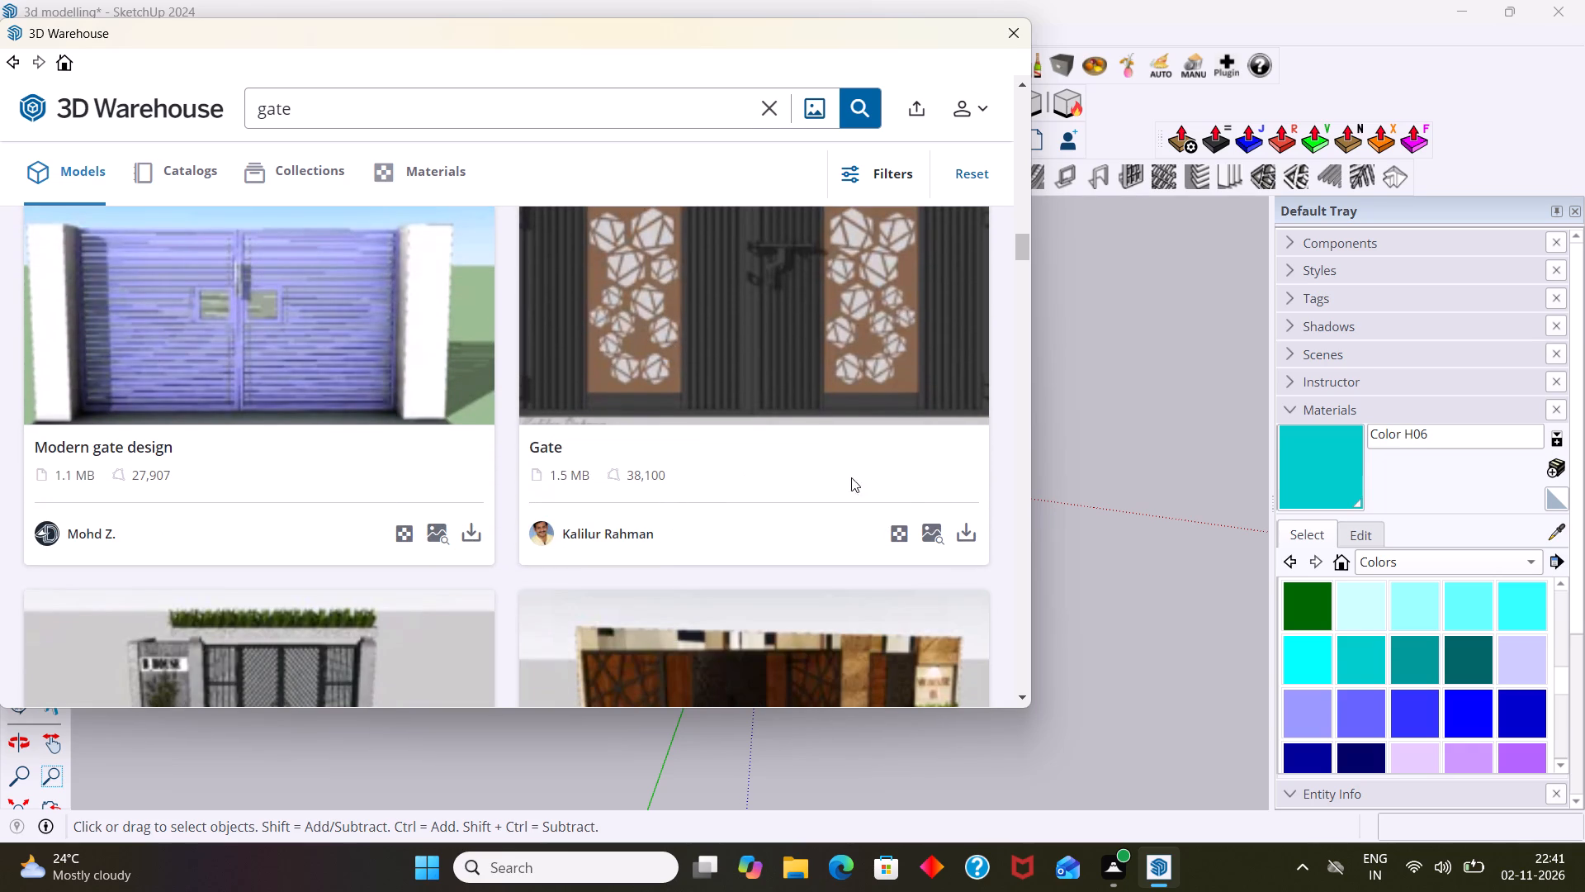
Load the 1.5 MB dark ribbed "Gate" with brown patterned panels directly into the model, and dismiss the chat notification.
click(969, 534)
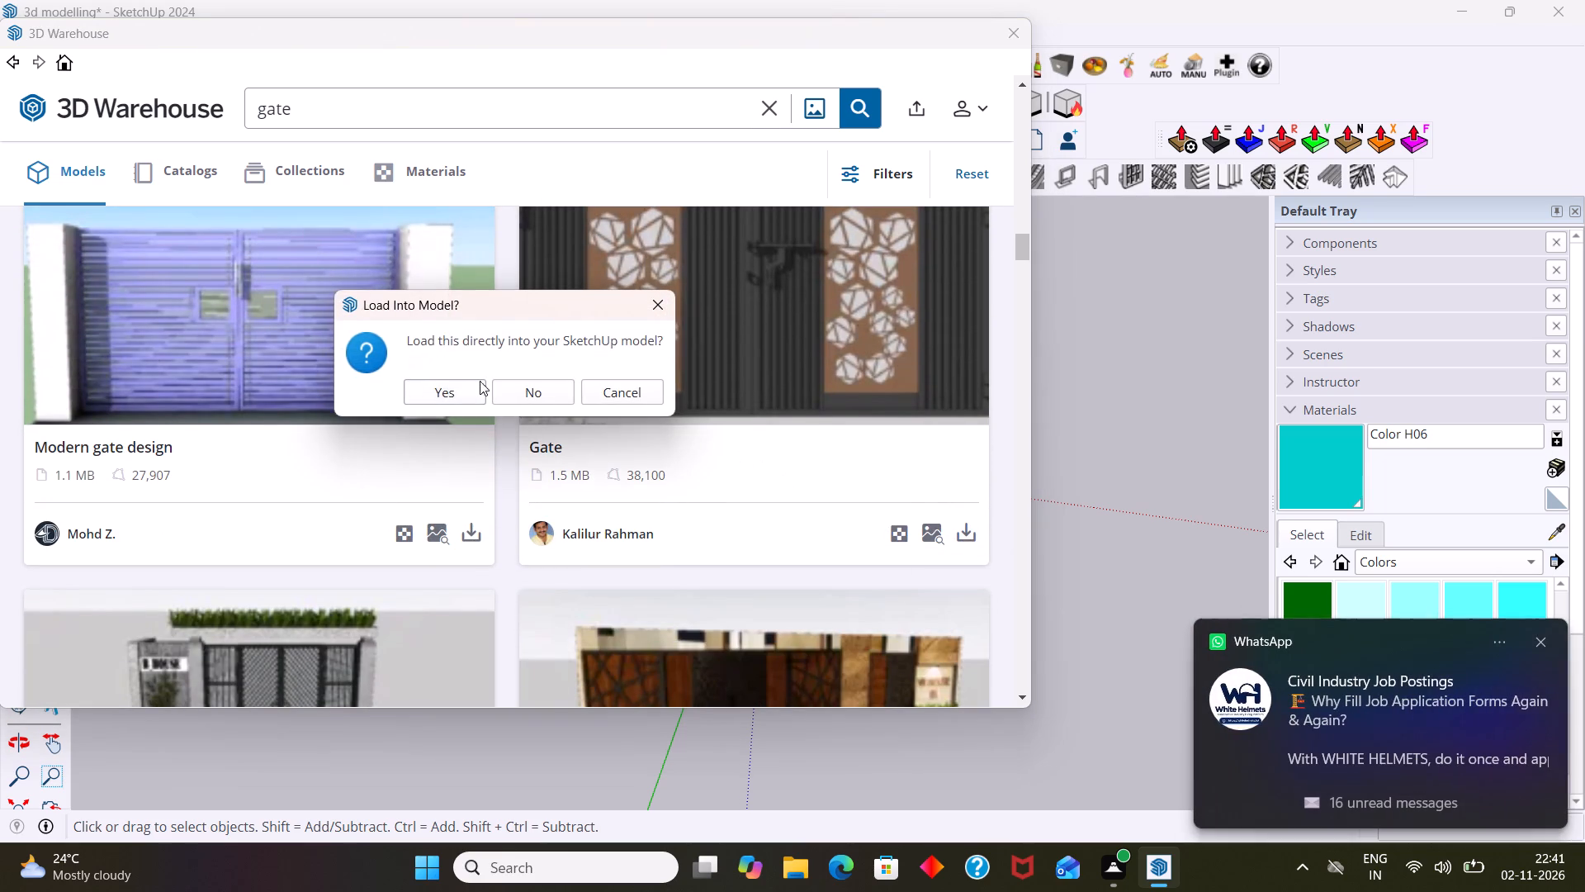
click(444, 389)
click(1548, 648)
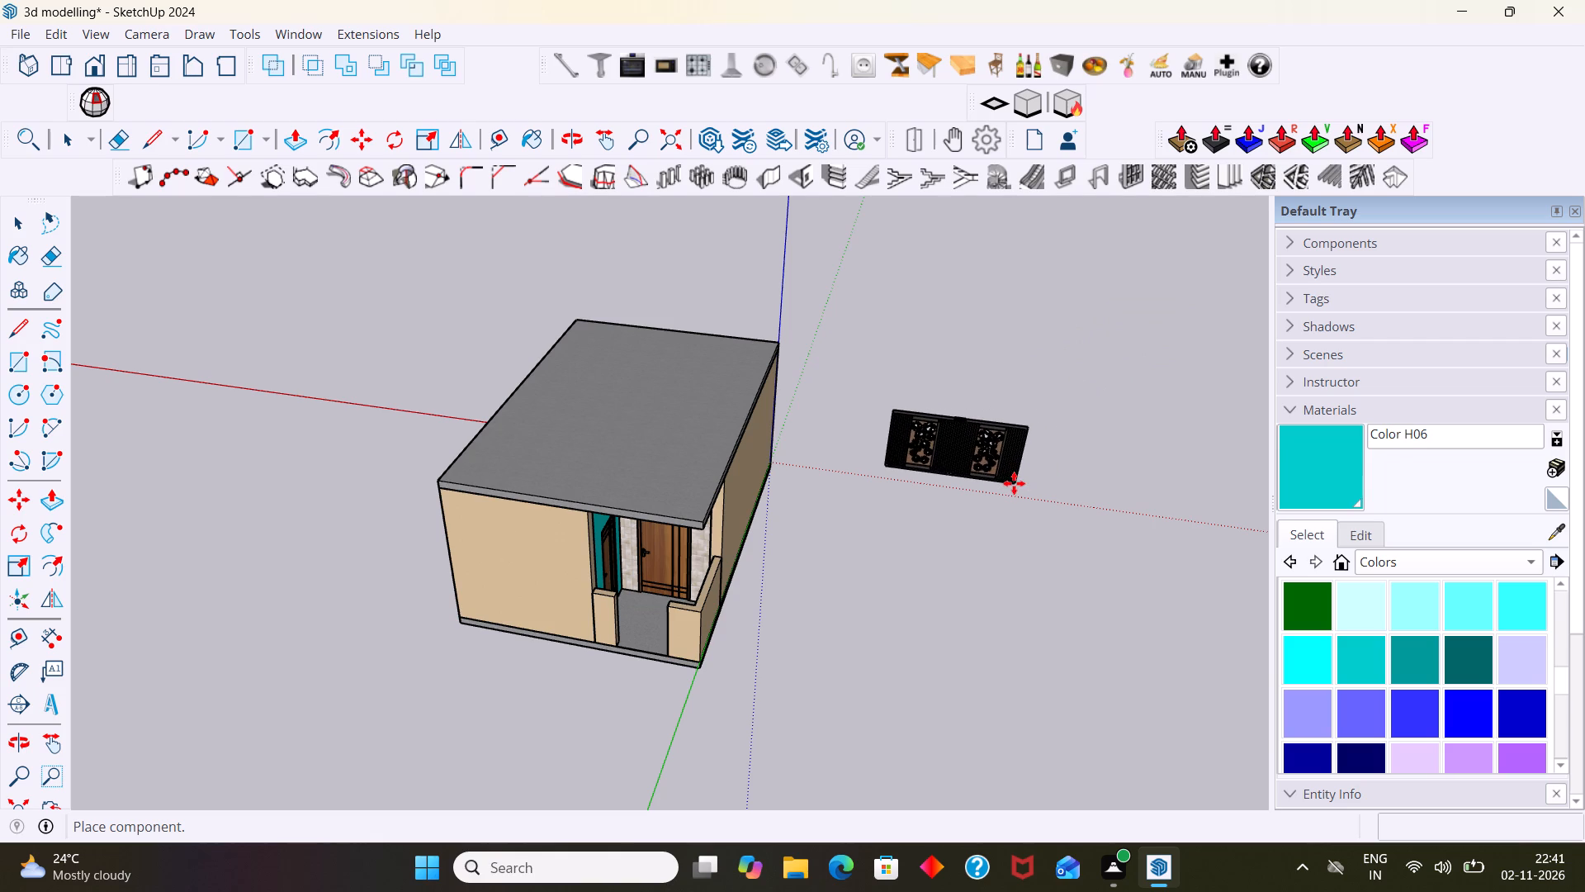
Place the loaded dark ribbed gate component on the ground just in front of the porch entrance.
scroll(873, 700, up, 1)
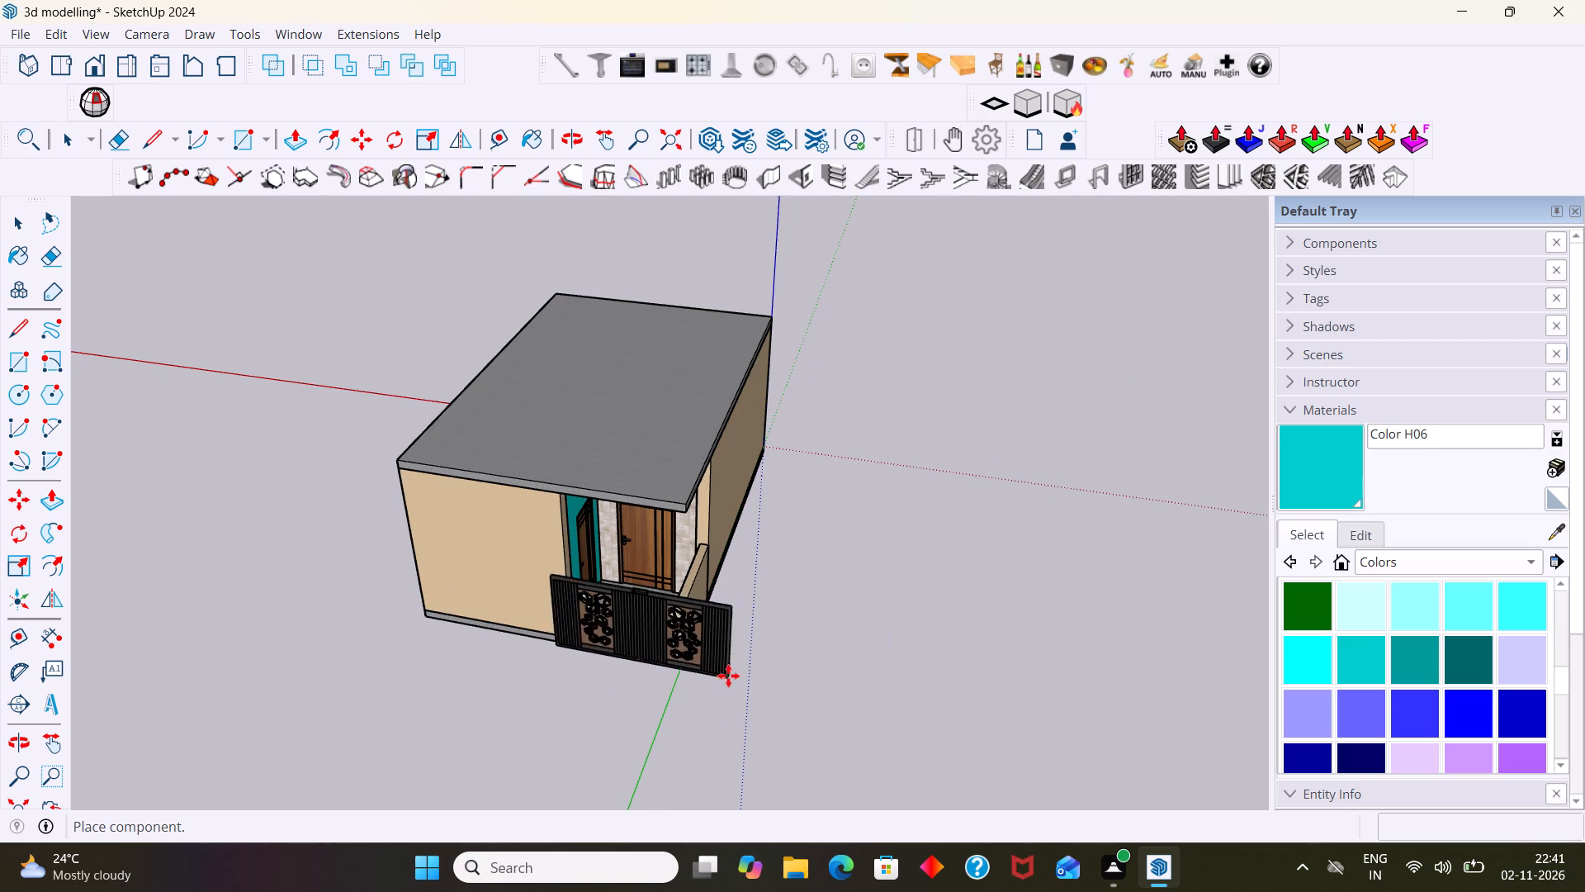
middle_drag(754, 663, 1039, 645)
scroll(894, 618, up, 7)
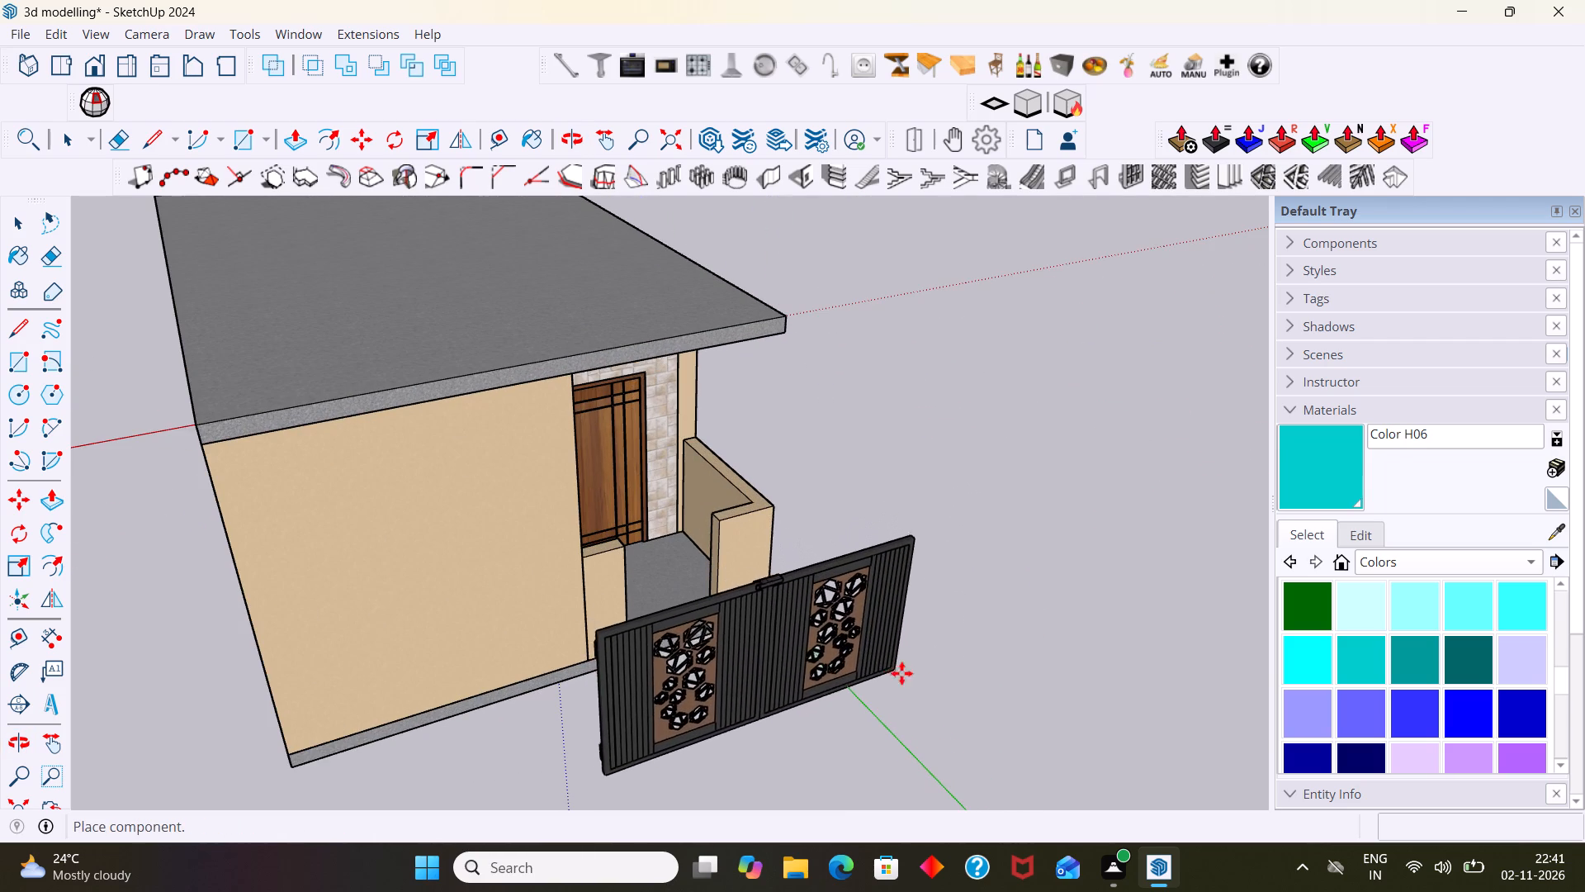
click(909, 680)
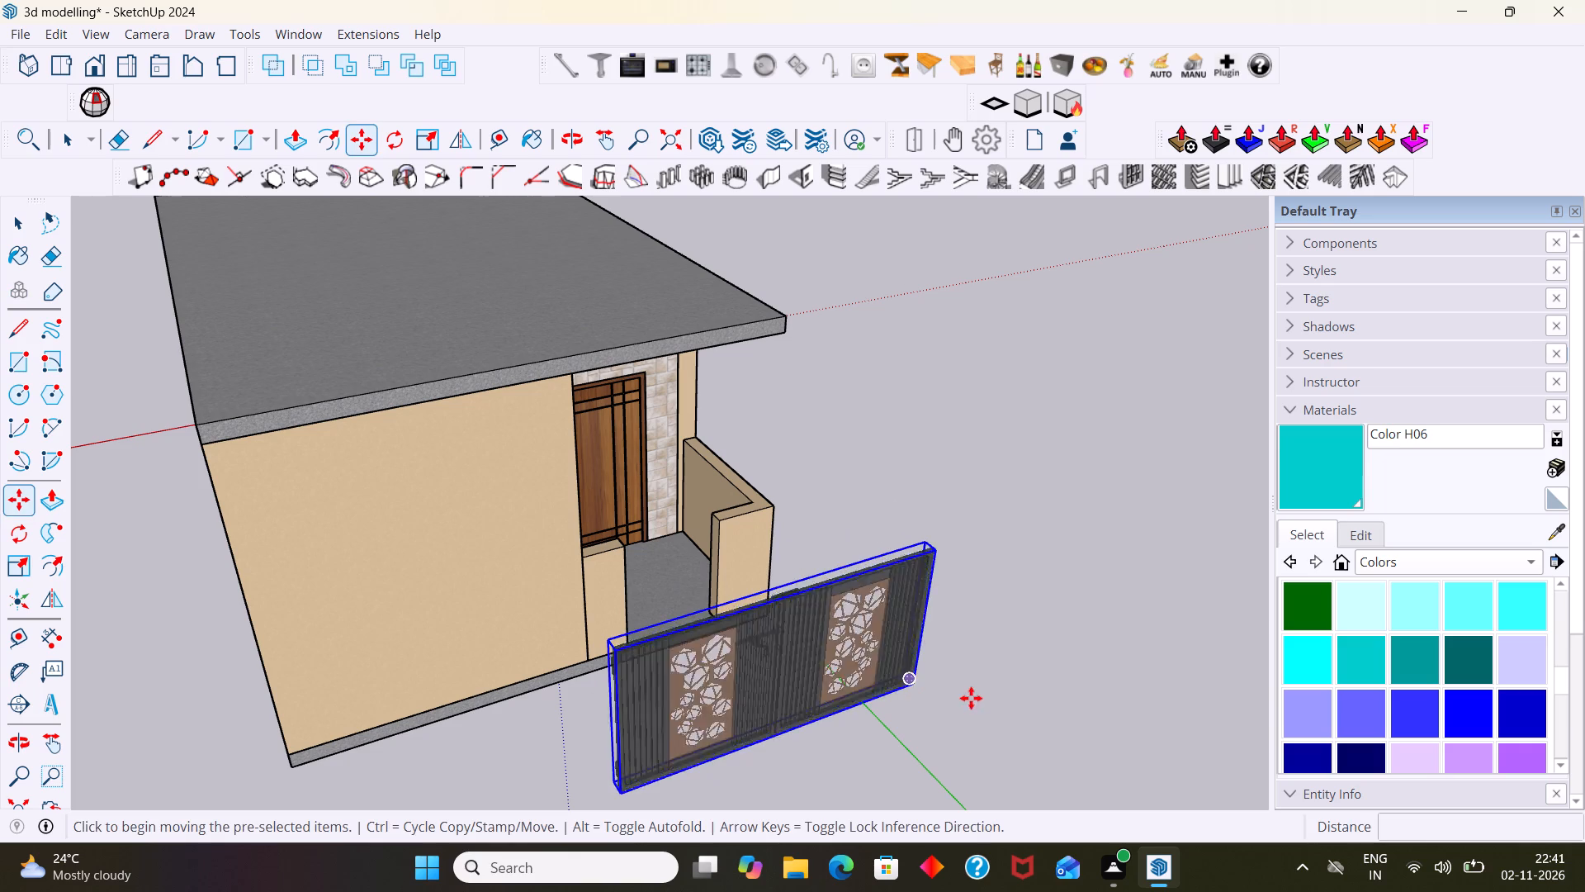
Scale the gate's width along the red axis to about 0.58.
key(s)
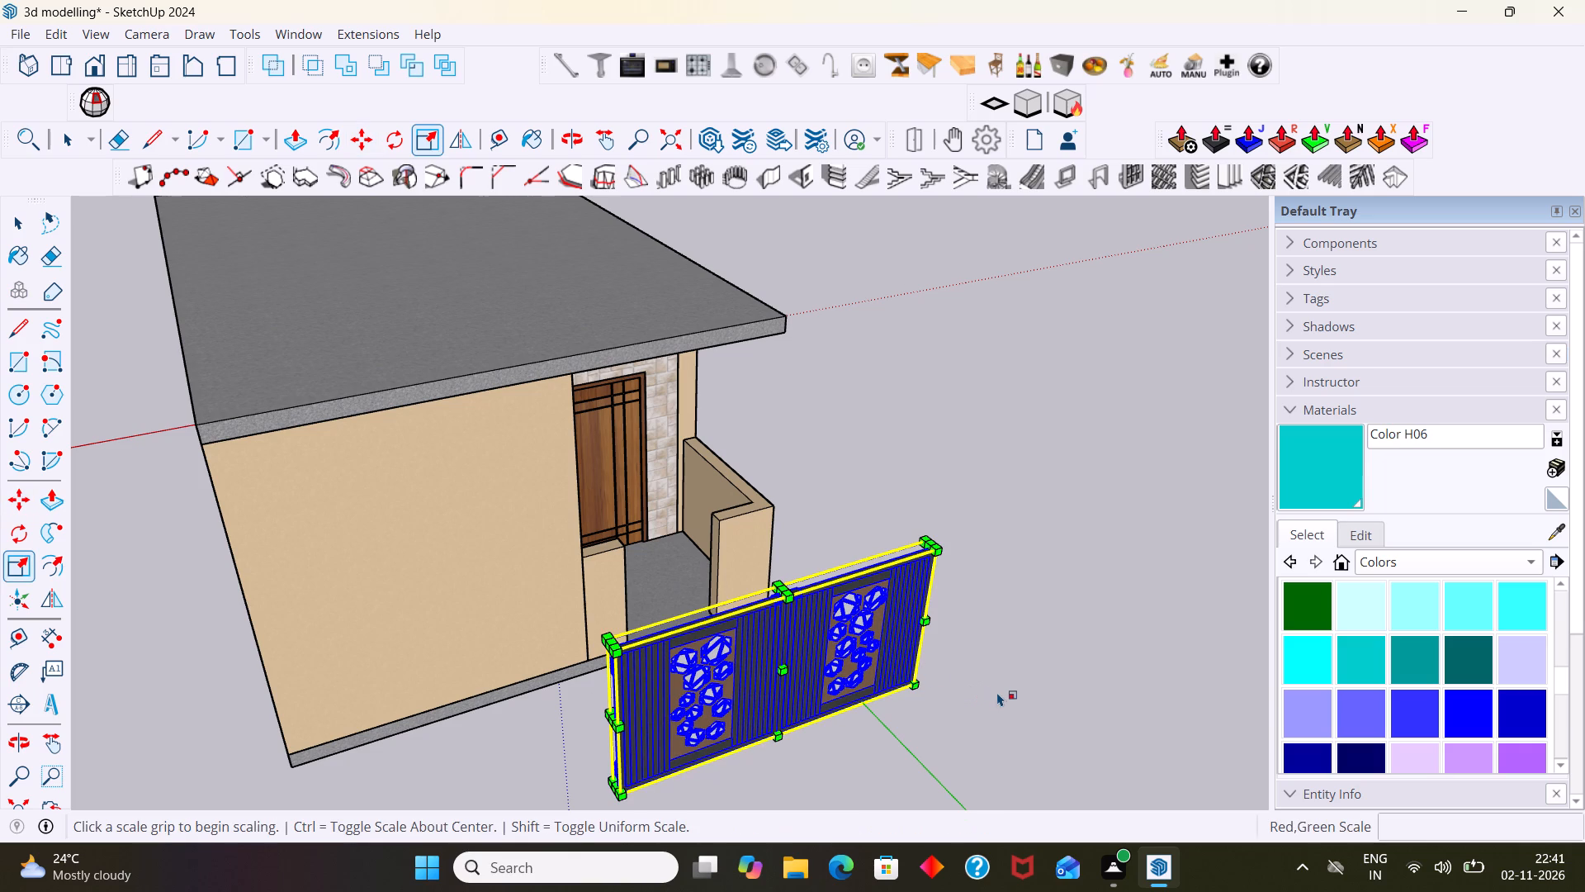
click(610, 719)
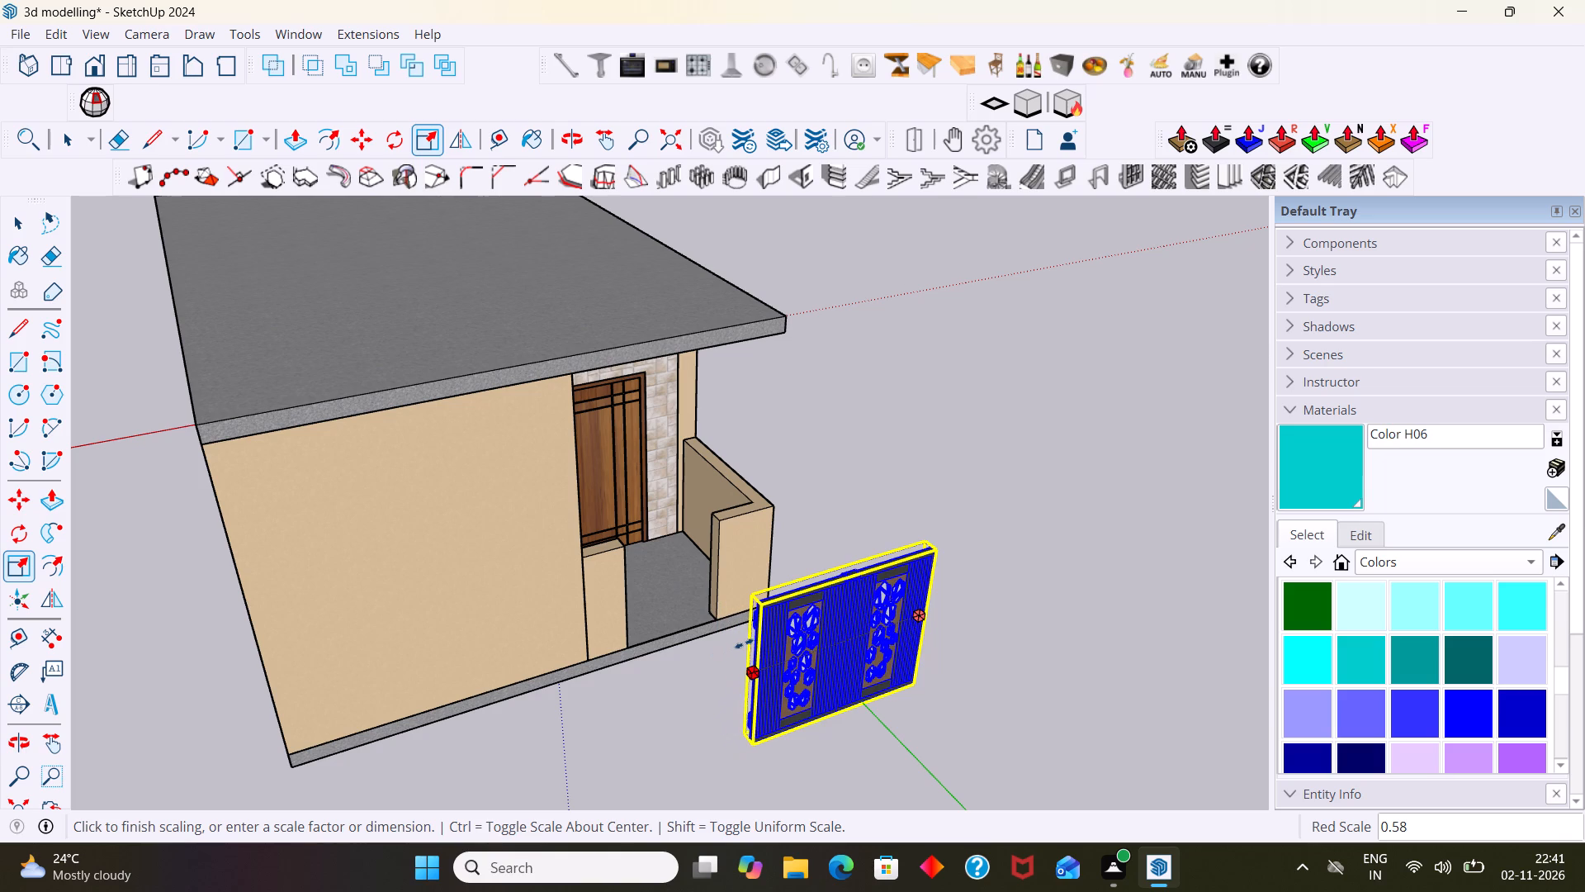
click(742, 642)
Narrow the gate further by scaling it from its other side along the red axis to about 0.76.
middle_drag(899, 615, 733, 522)
scroll(731, 526, up, 2)
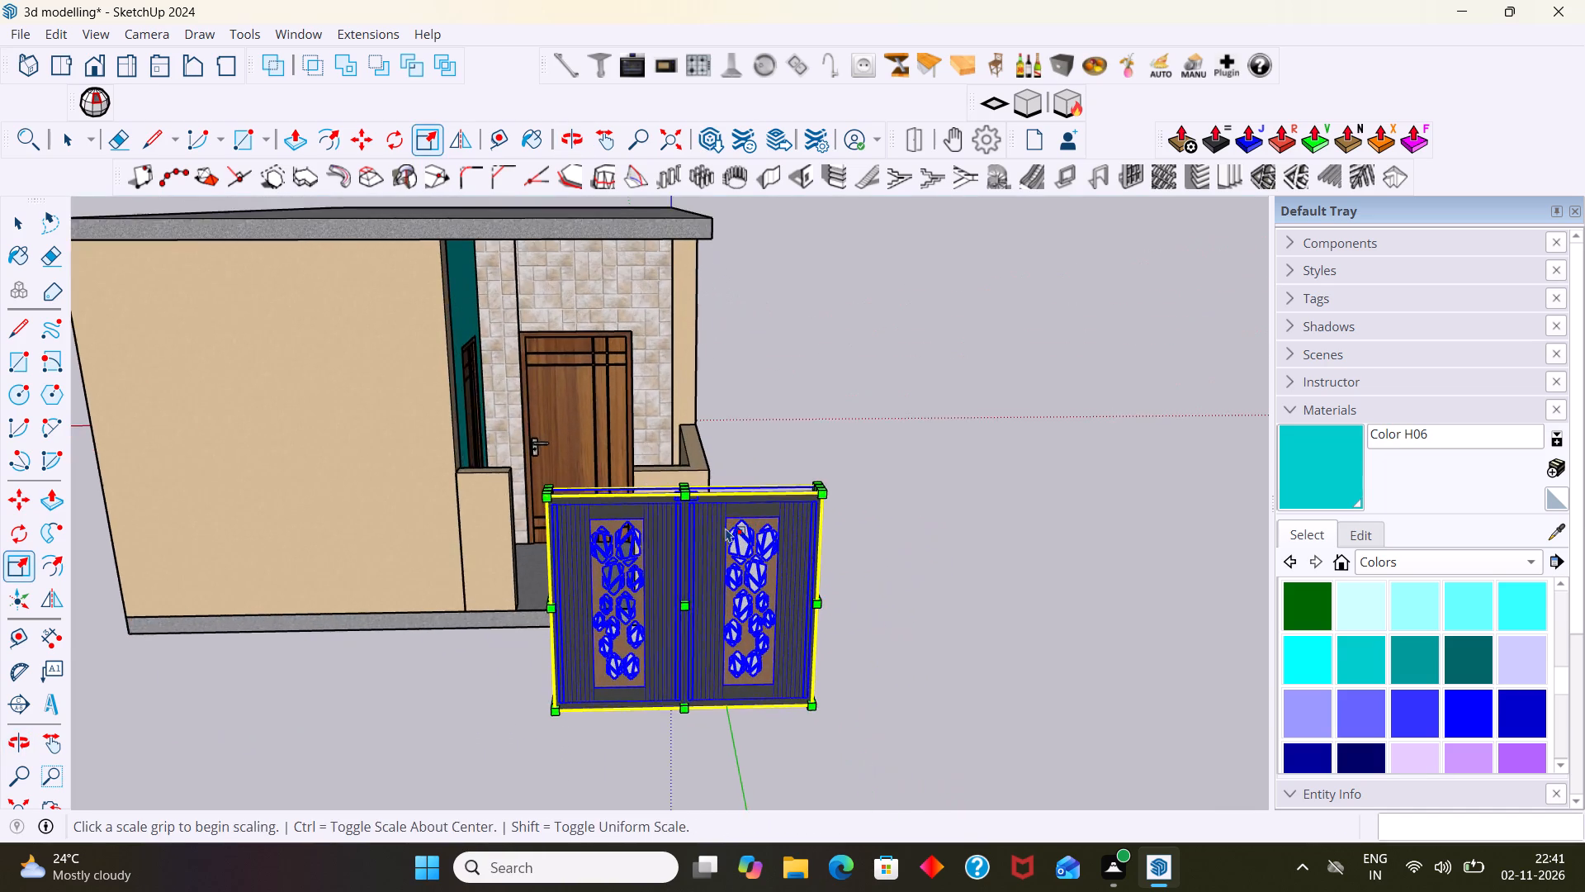
scroll(726, 528, up, 1)
middle_drag(715, 540, 684, 590)
scroll(882, 657, up, 2)
middle_drag(863, 657, 580, 579)
scroll(227, 556, up, 2)
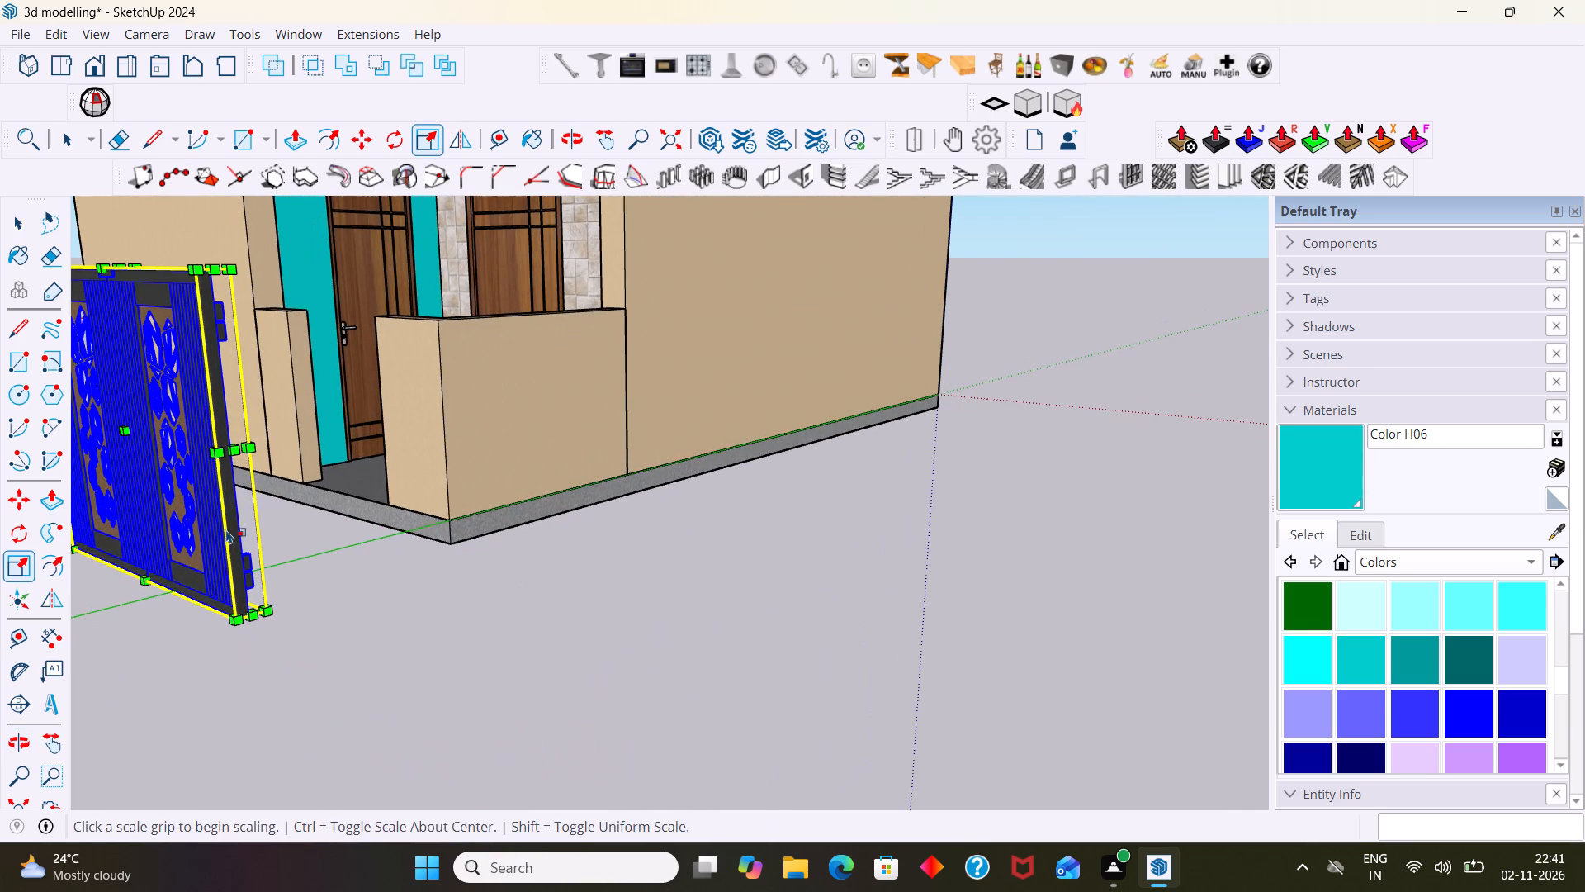
click(238, 449)
click(192, 417)
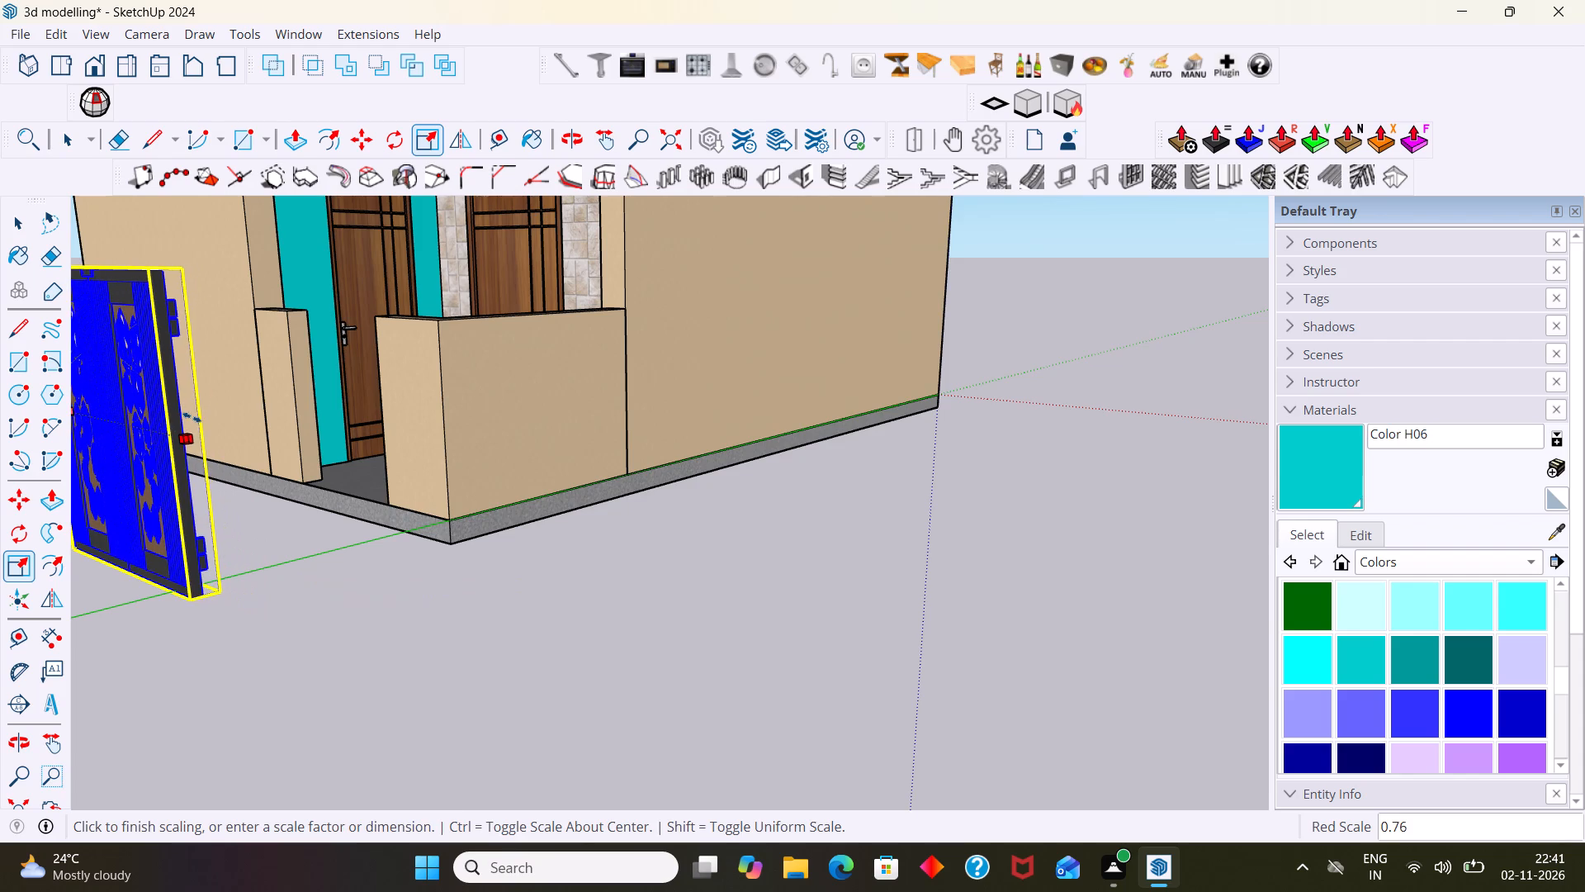
Scale the gate from its top edge grip to about 0.67 to reduce its height to suit the porch walls.
scroll(203, 426, down, 4)
middle_drag(229, 451, 513, 478)
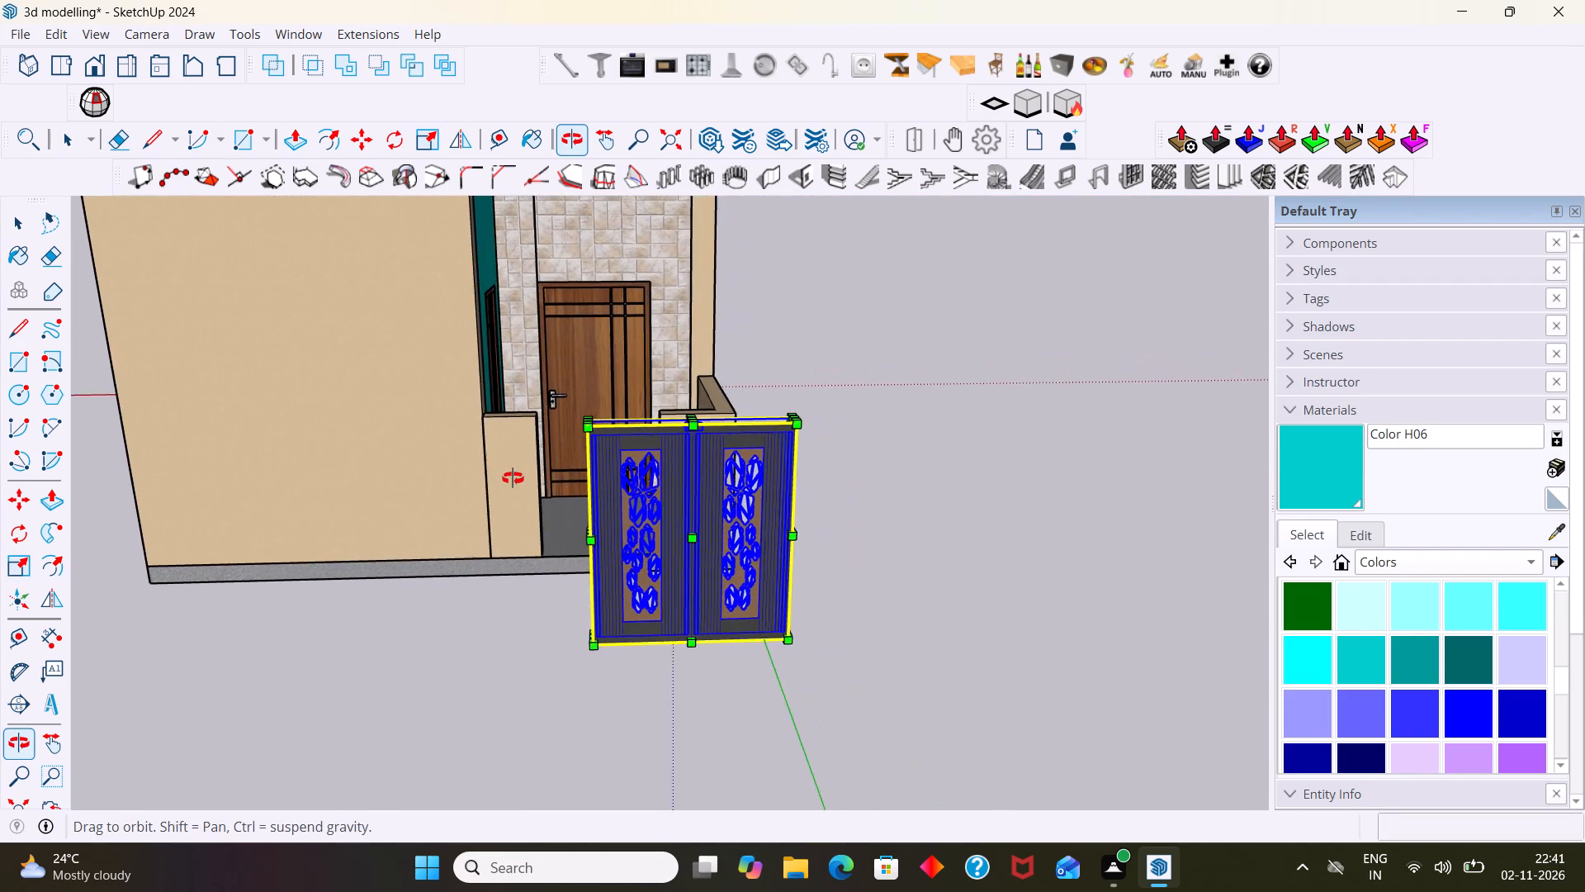
middle_drag(513, 478, 513, 478)
scroll(749, 429, up, 1)
middle_drag(750, 438, 709, 534)
scroll(671, 532, up, 4)
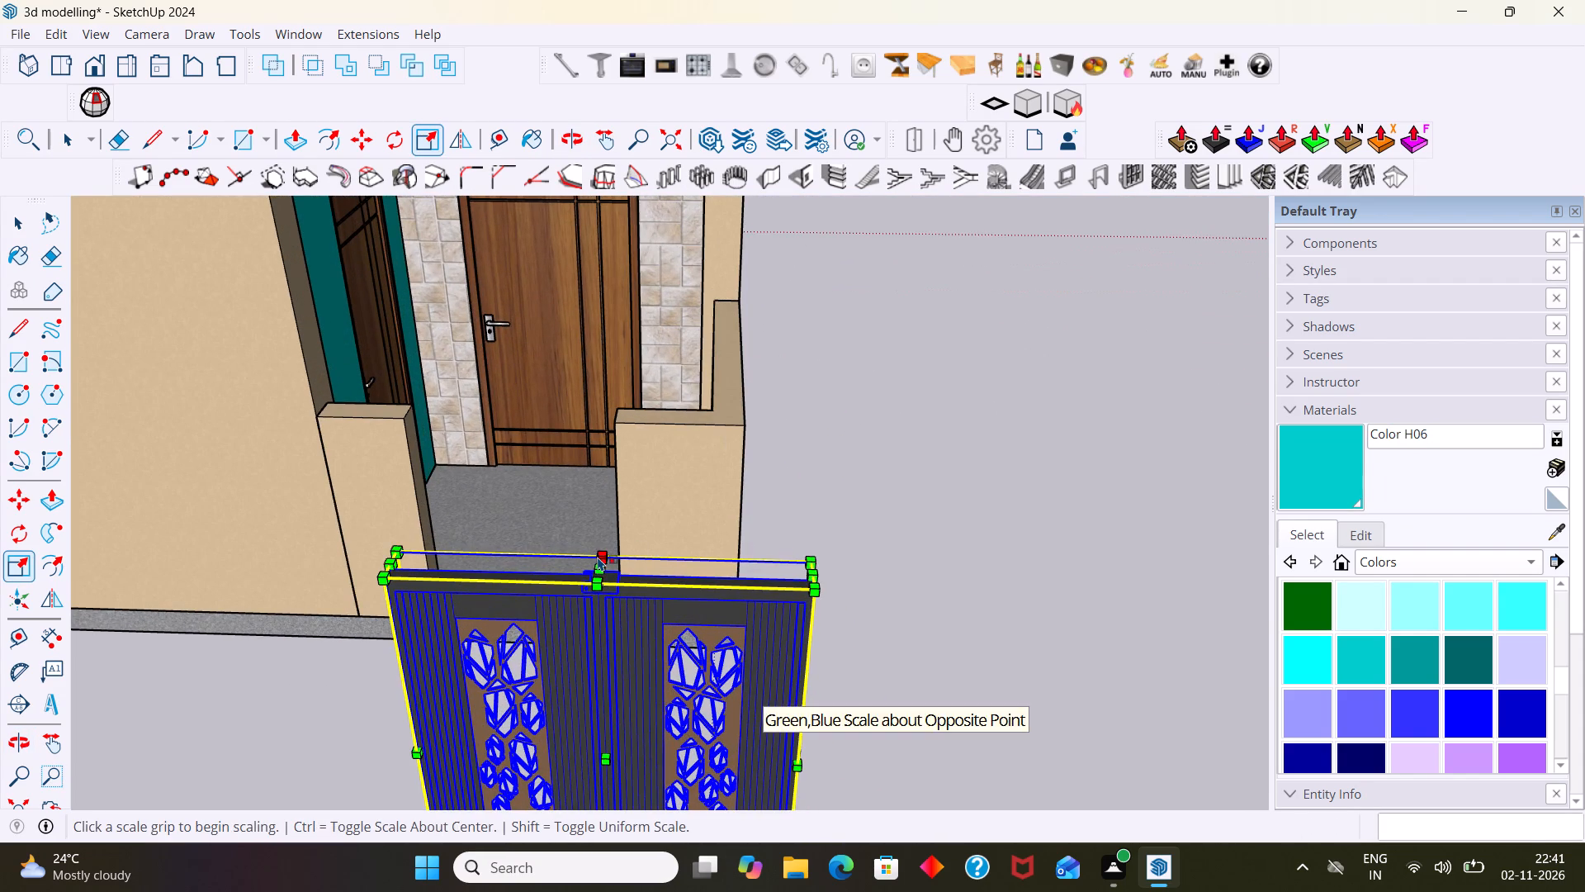
click(600, 567)
middle_drag(600, 624, 631, 432)
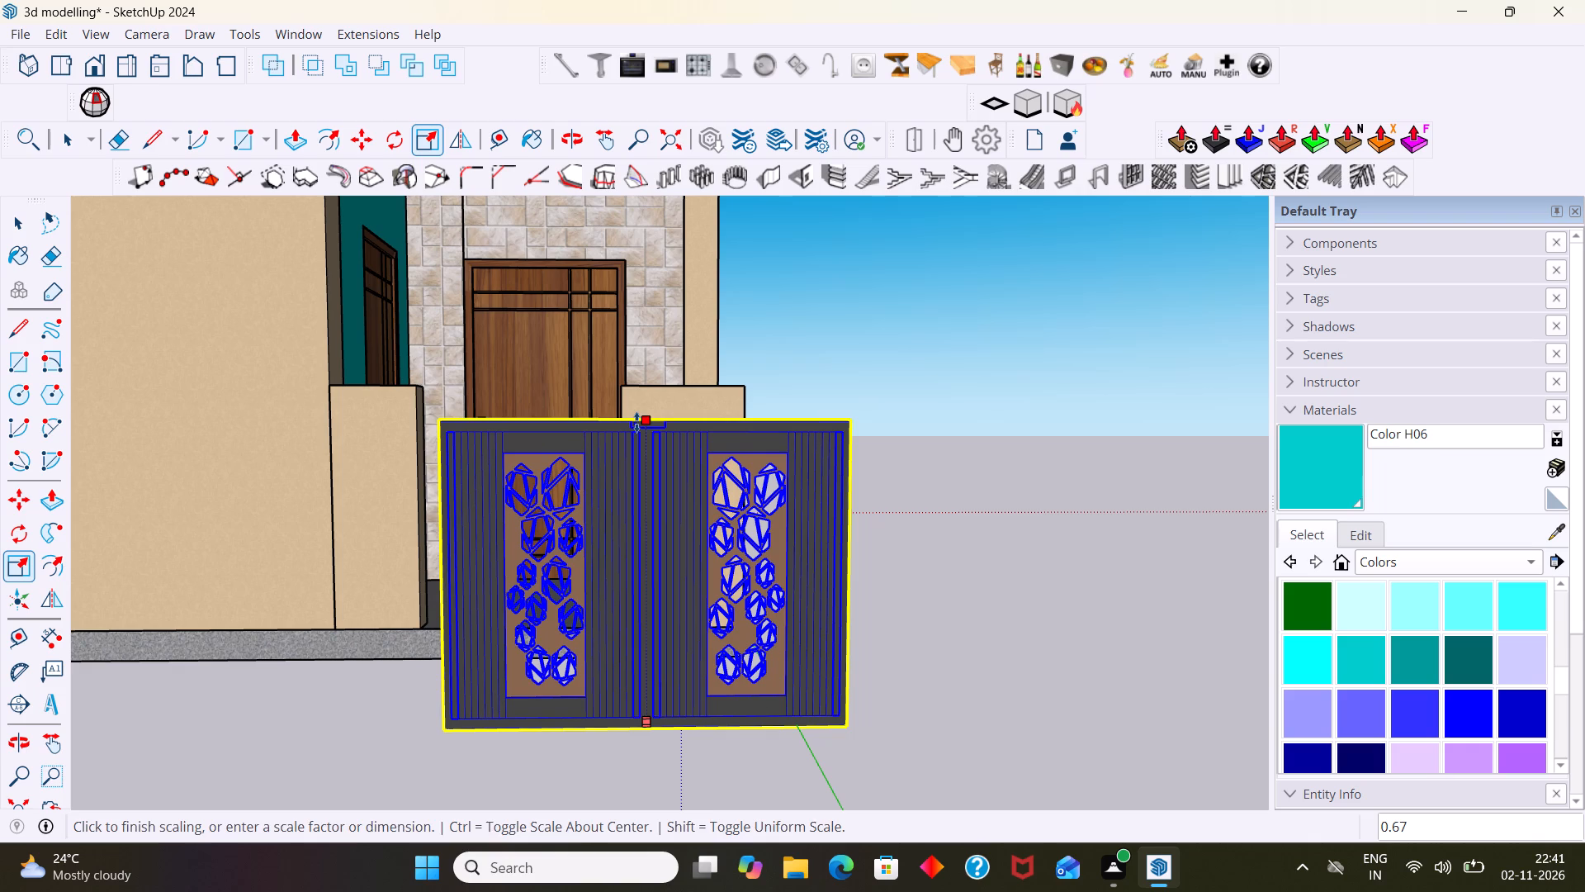
click(636, 422)
Move the gate by its bottom corner about 5' 8 1/2" onto the porch floor edge between the two low walls.
key(space)
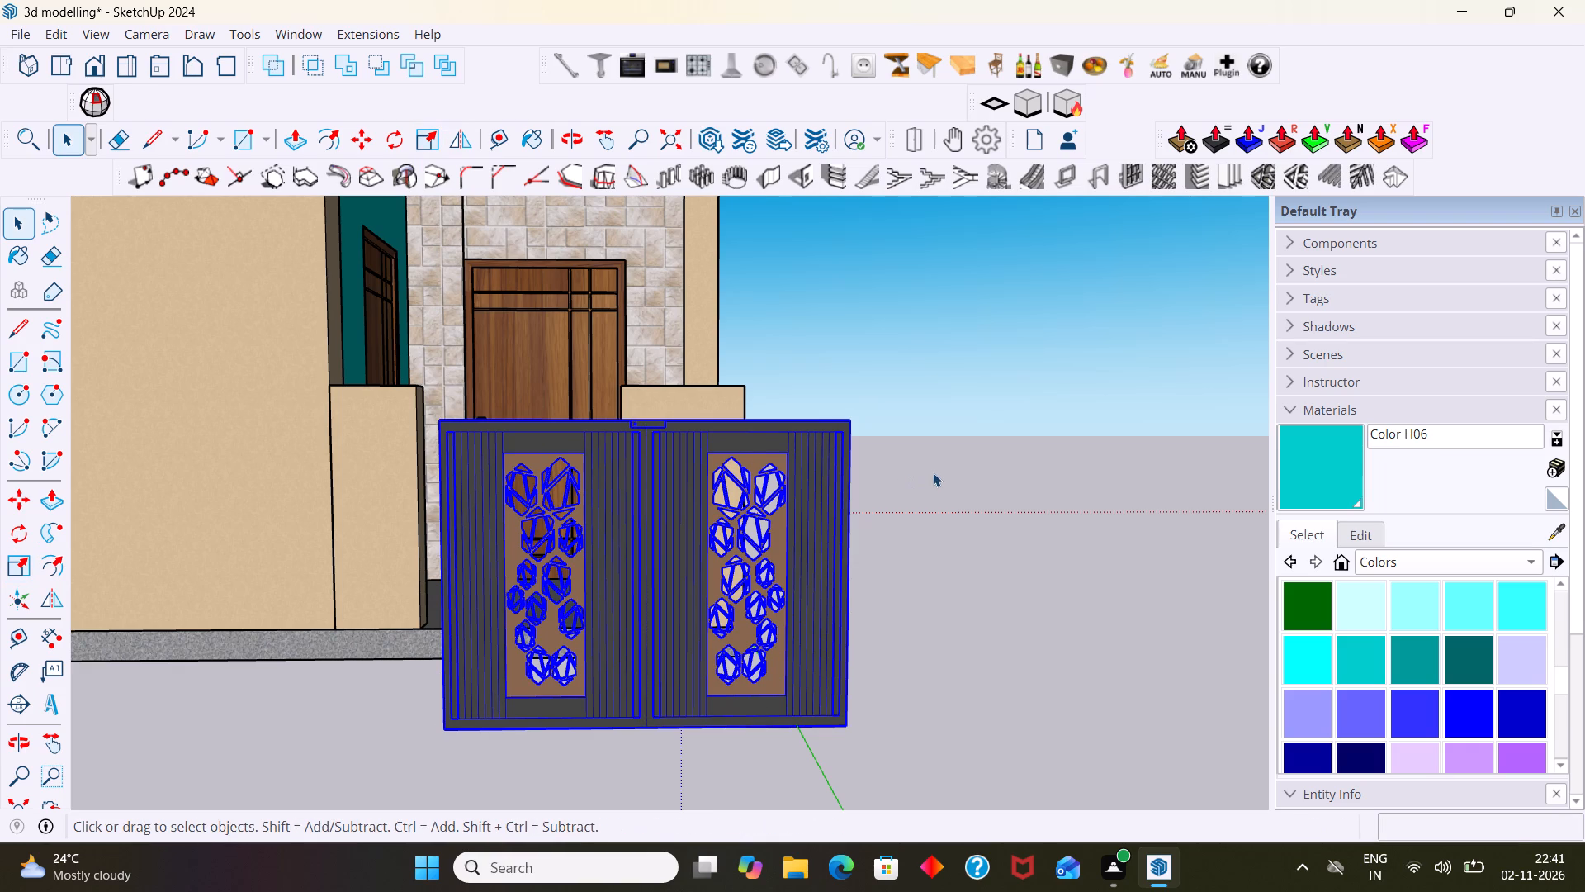
click(939, 485)
click(802, 548)
key(m)
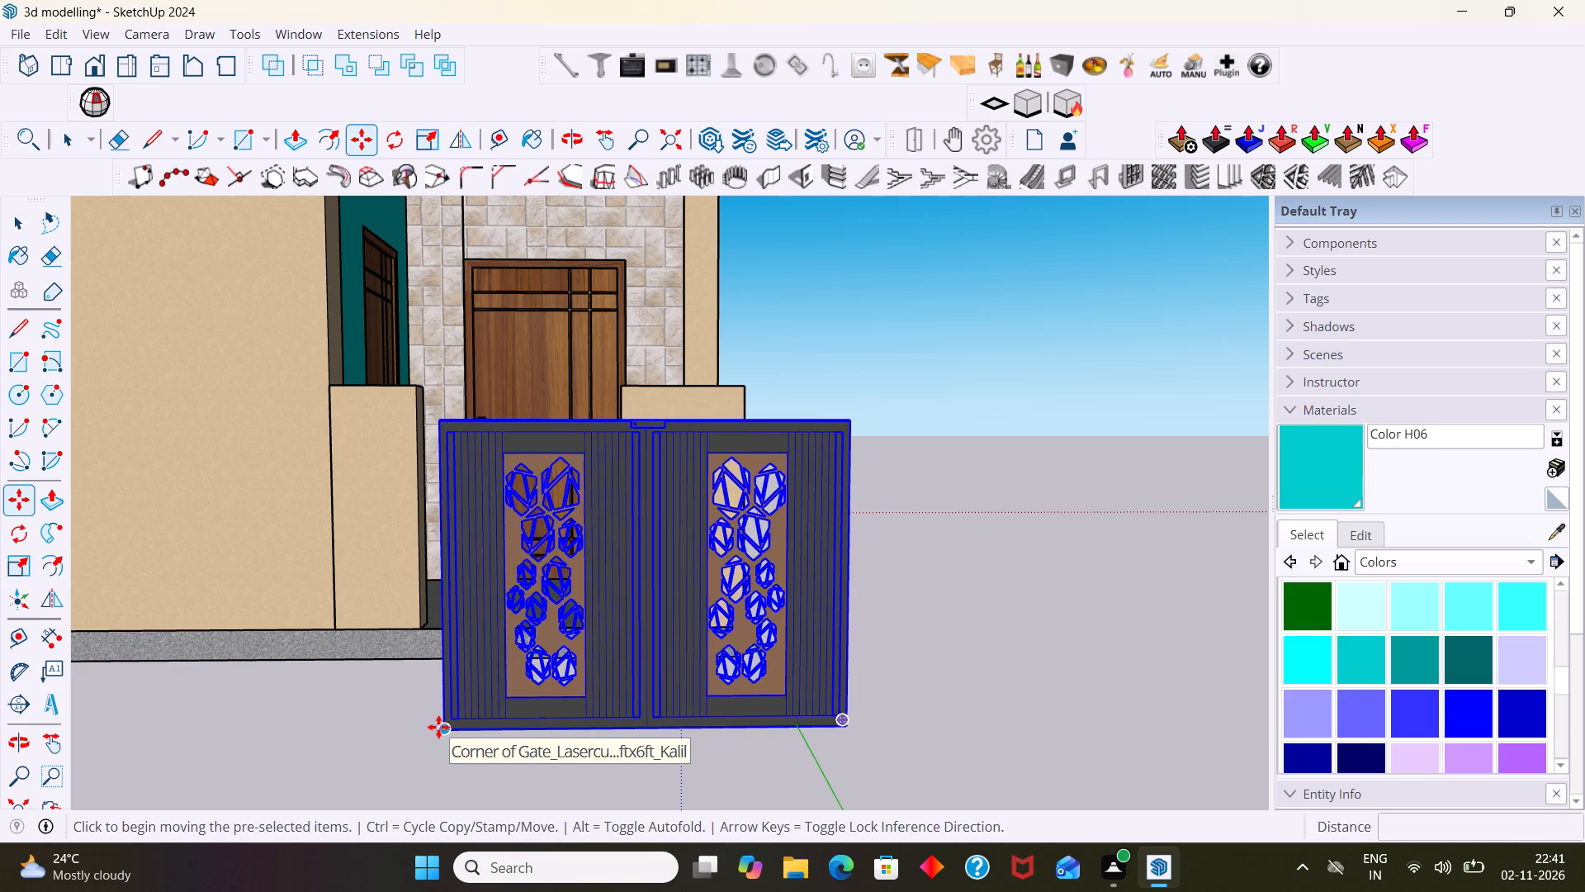
click(438, 727)
scroll(433, 632, up, 10)
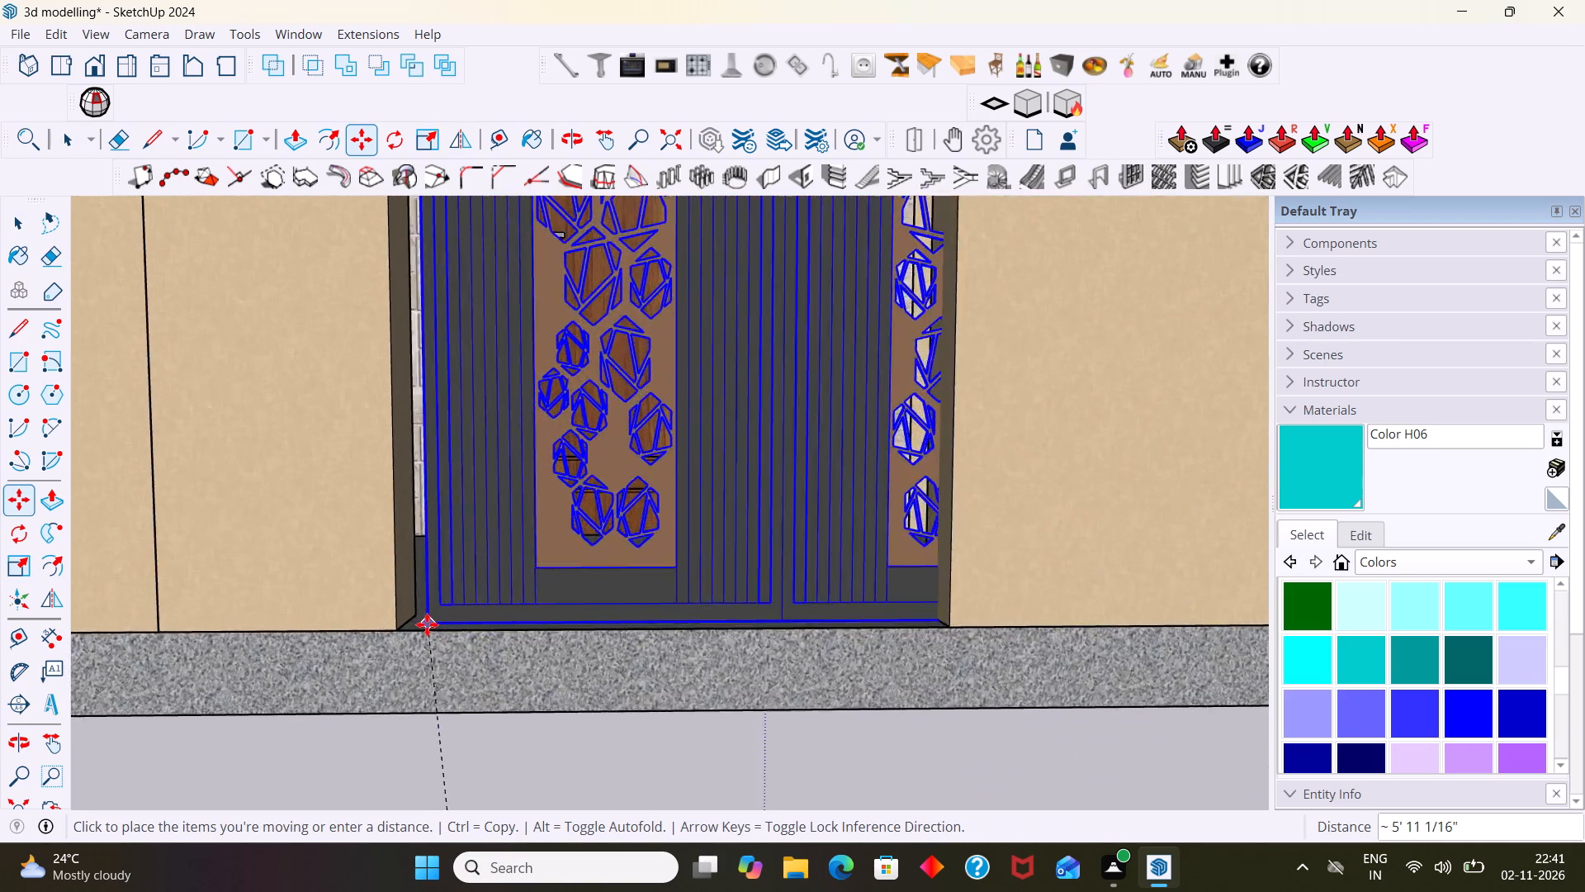
scroll(427, 624, up, 14)
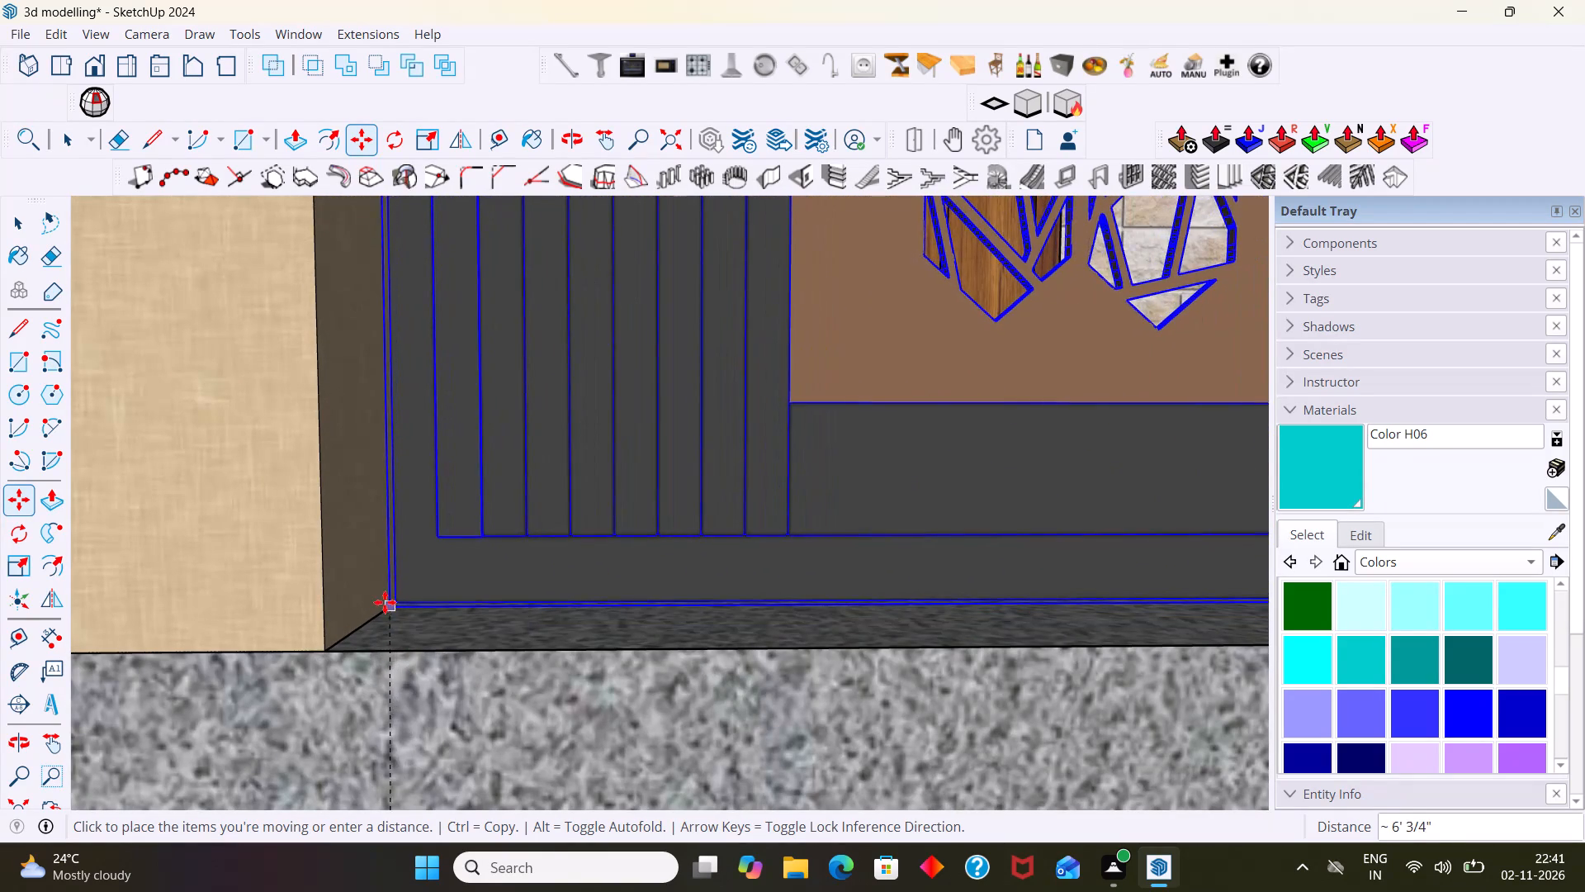
scroll(410, 629, down, 1)
middle_drag(427, 644, 757, 704)
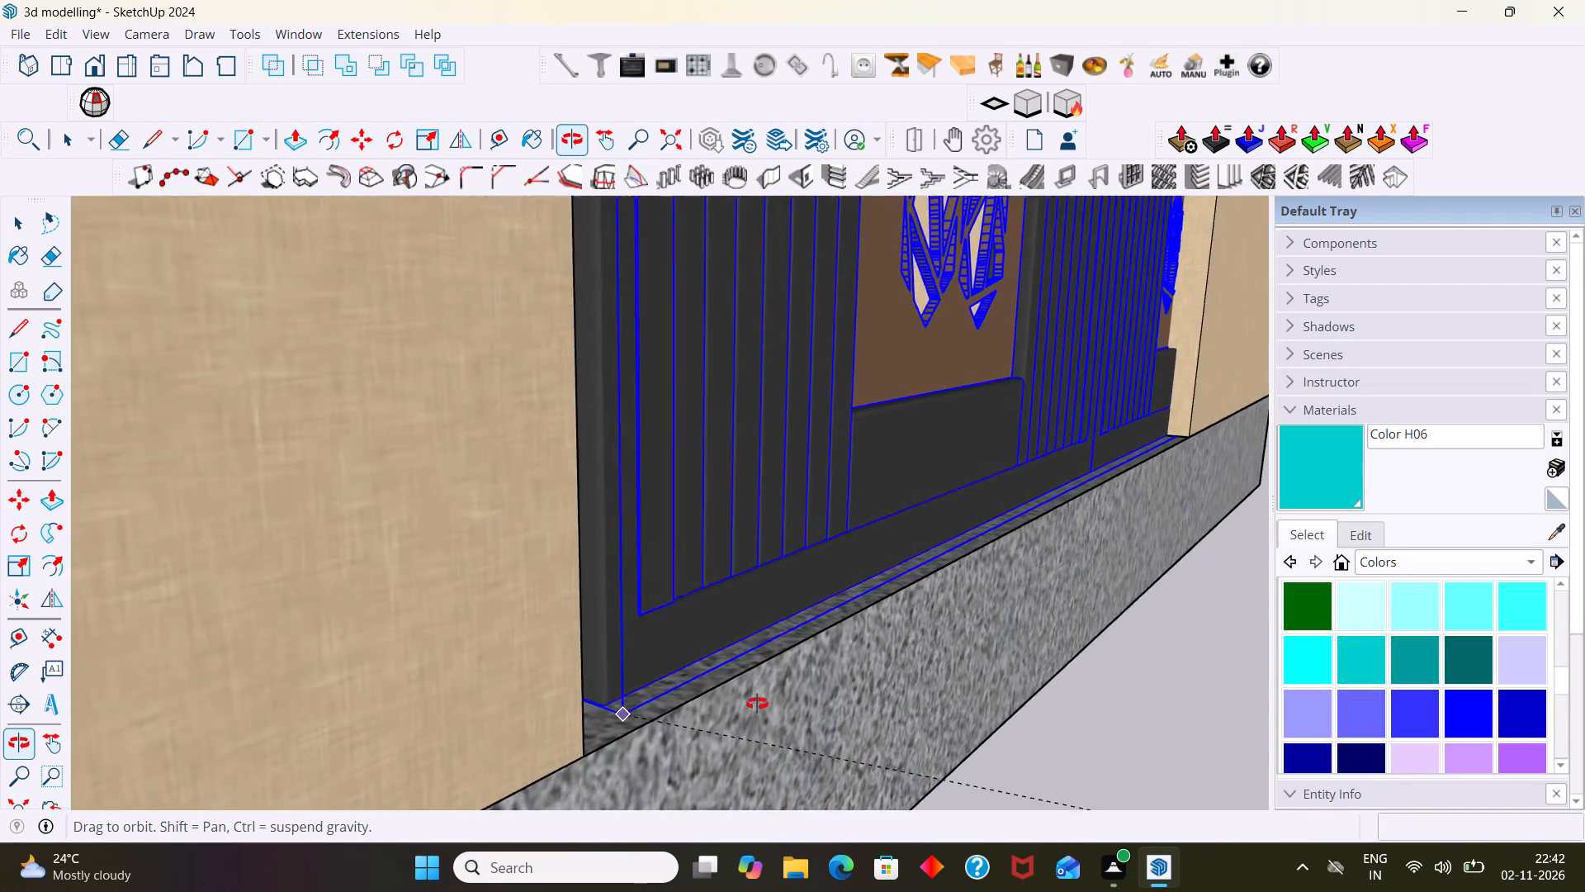
middle_drag(757, 704, 534, 757)
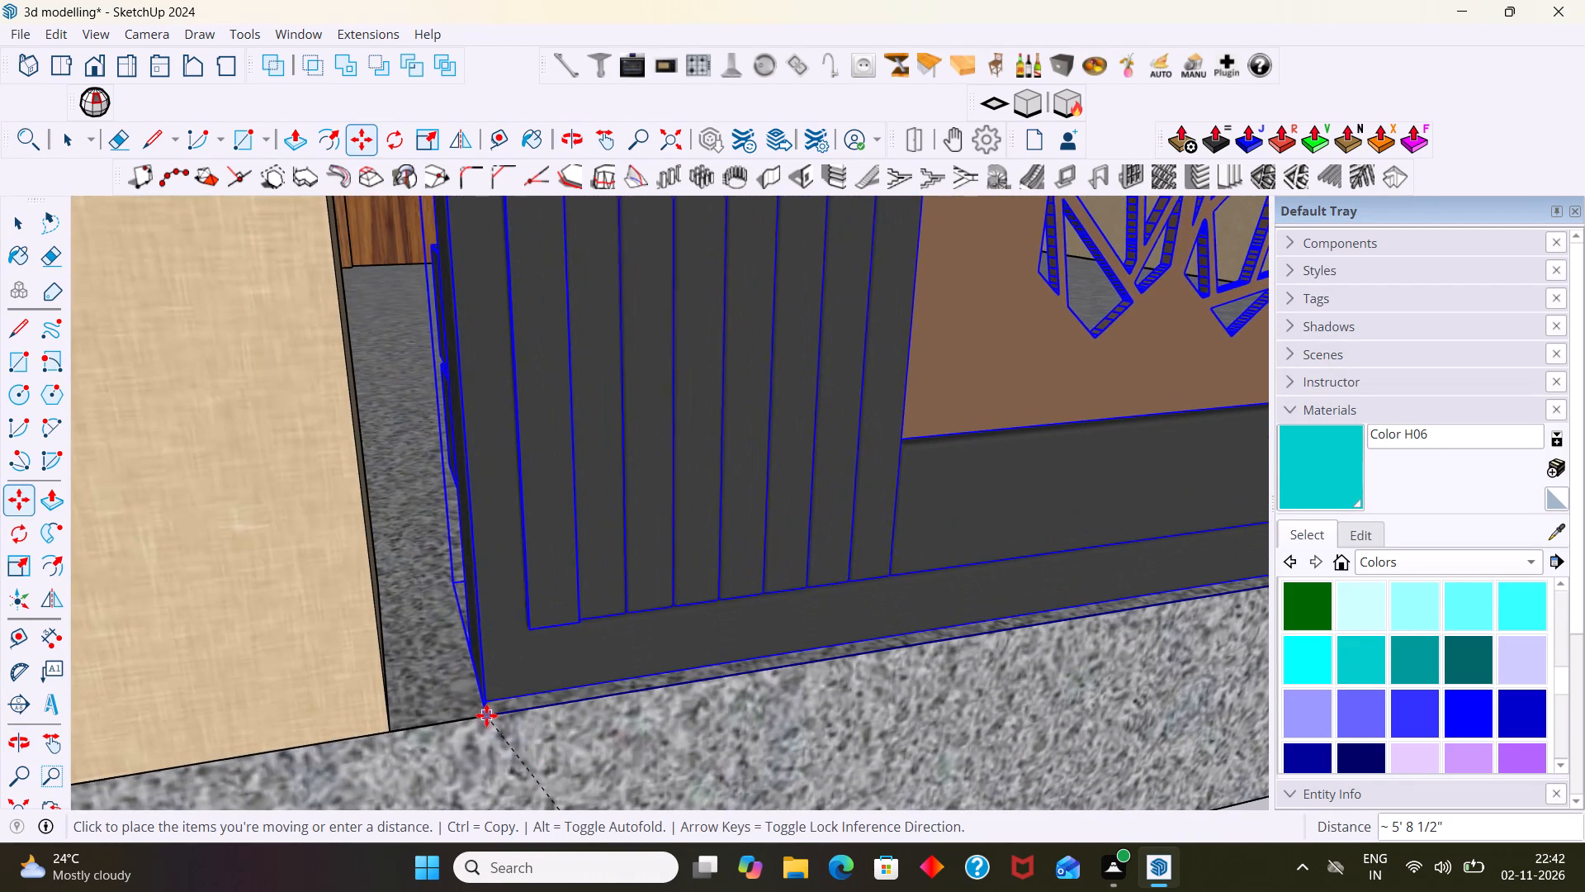
click(485, 715)
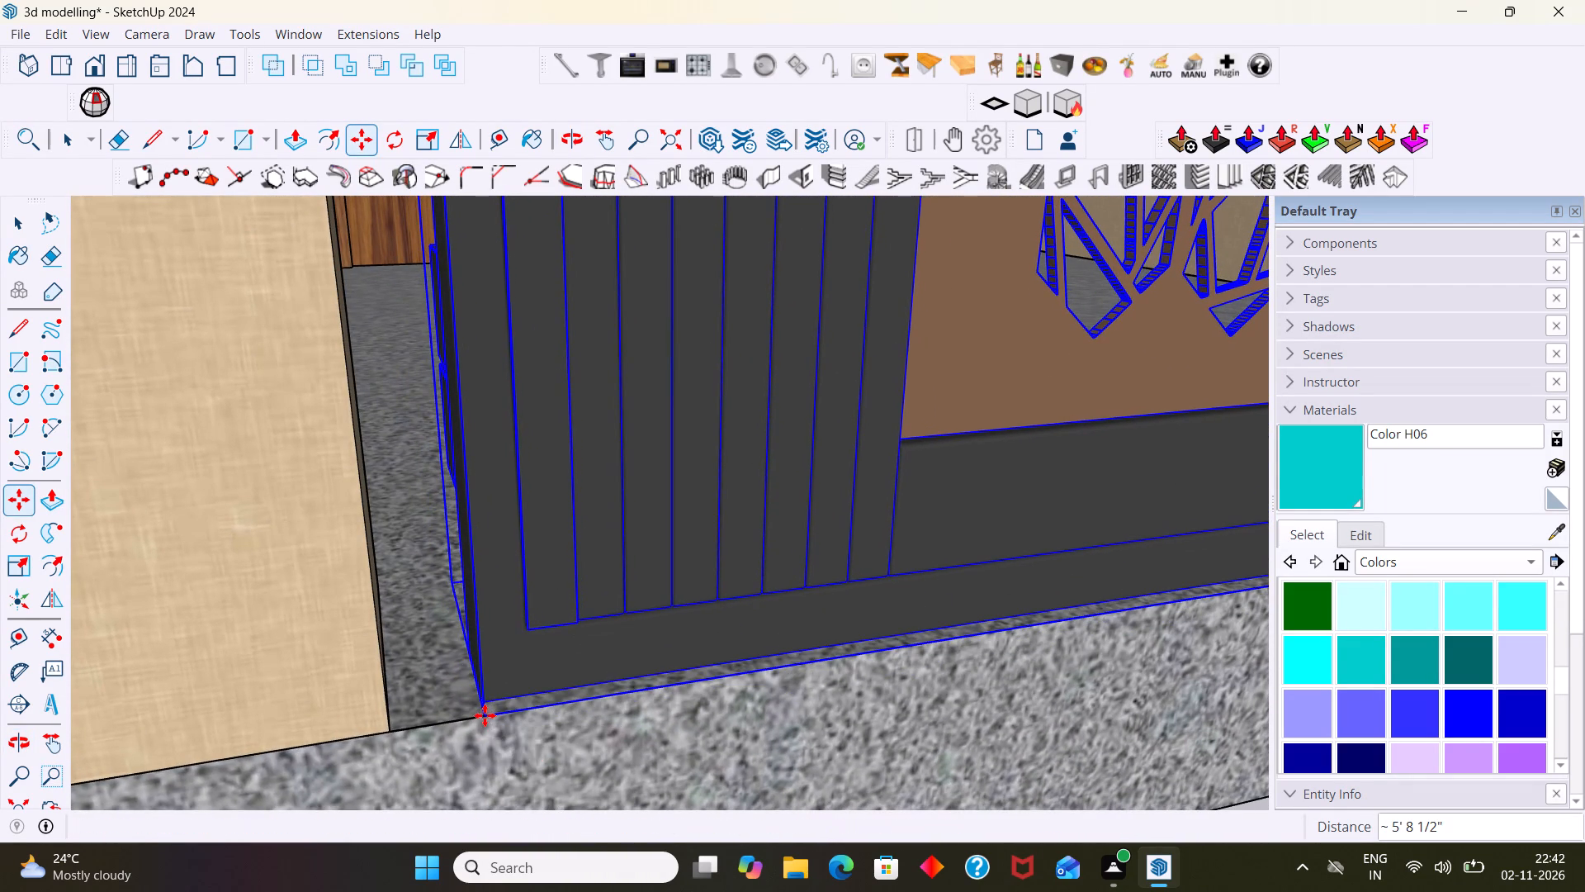
Examine how the gate's bottom corner sits against the adjacent porch wall and floor, and clear the selection.
middle_drag(465, 638, 535, 647)
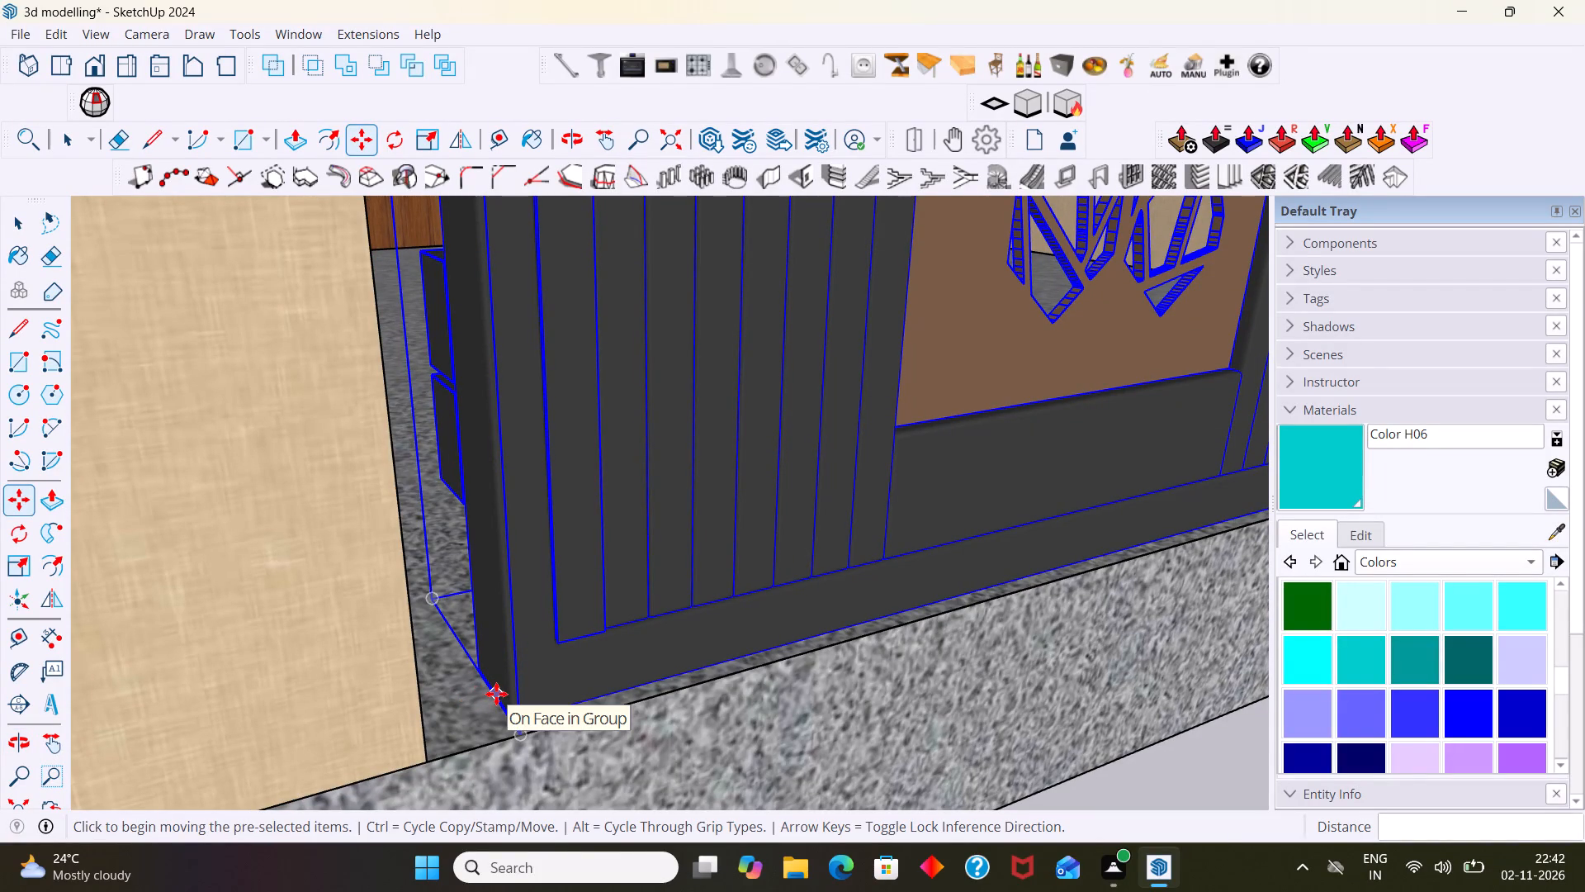
scroll(495, 694, up, 2)
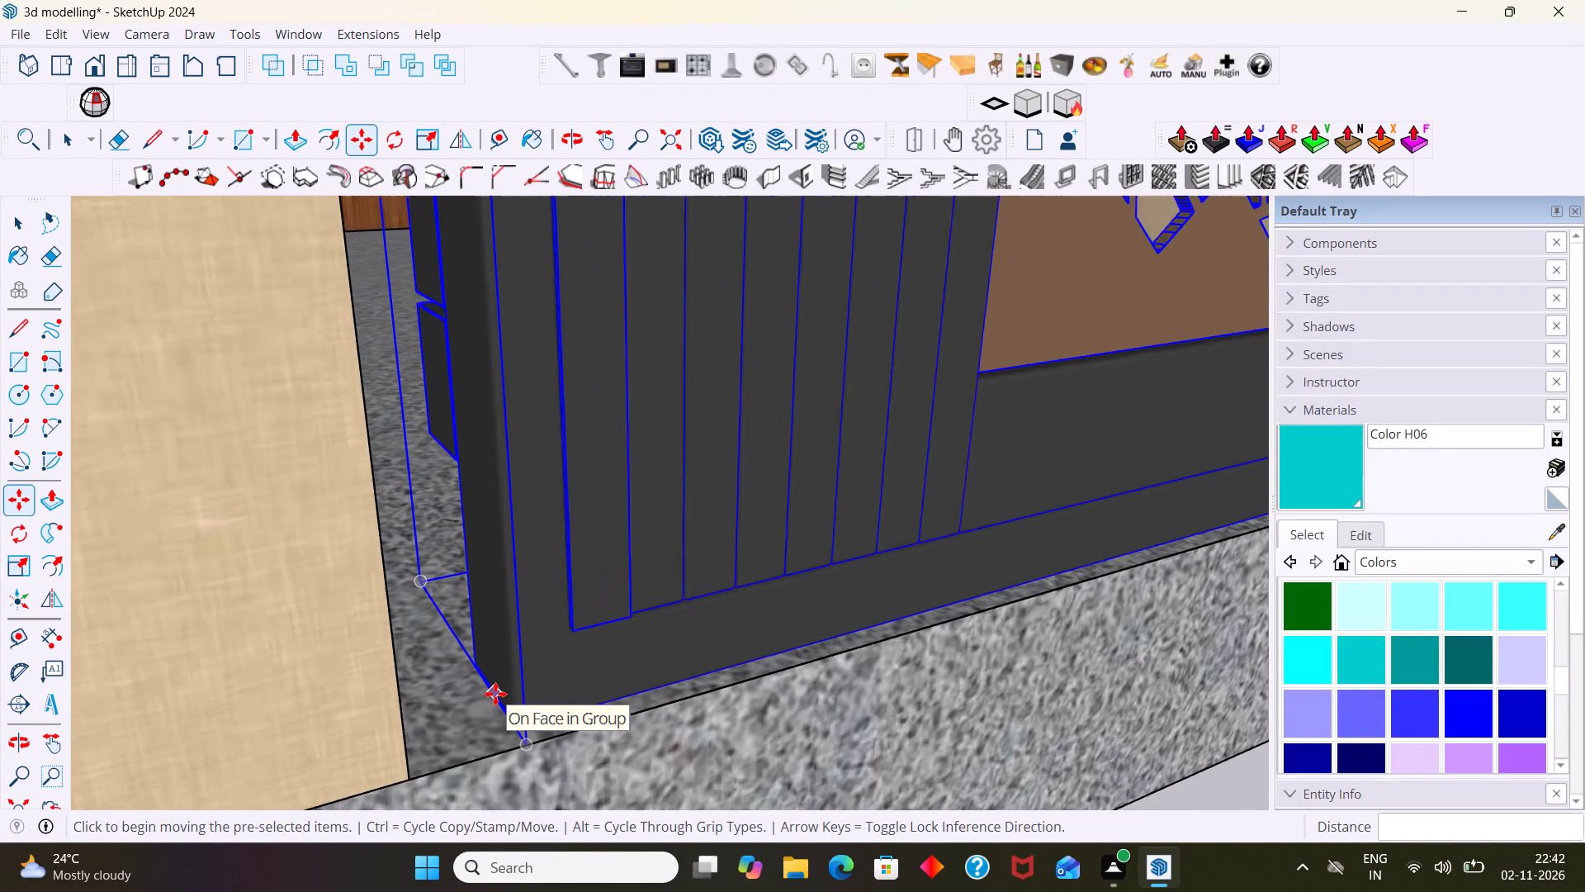
scroll(495, 694, up, 2)
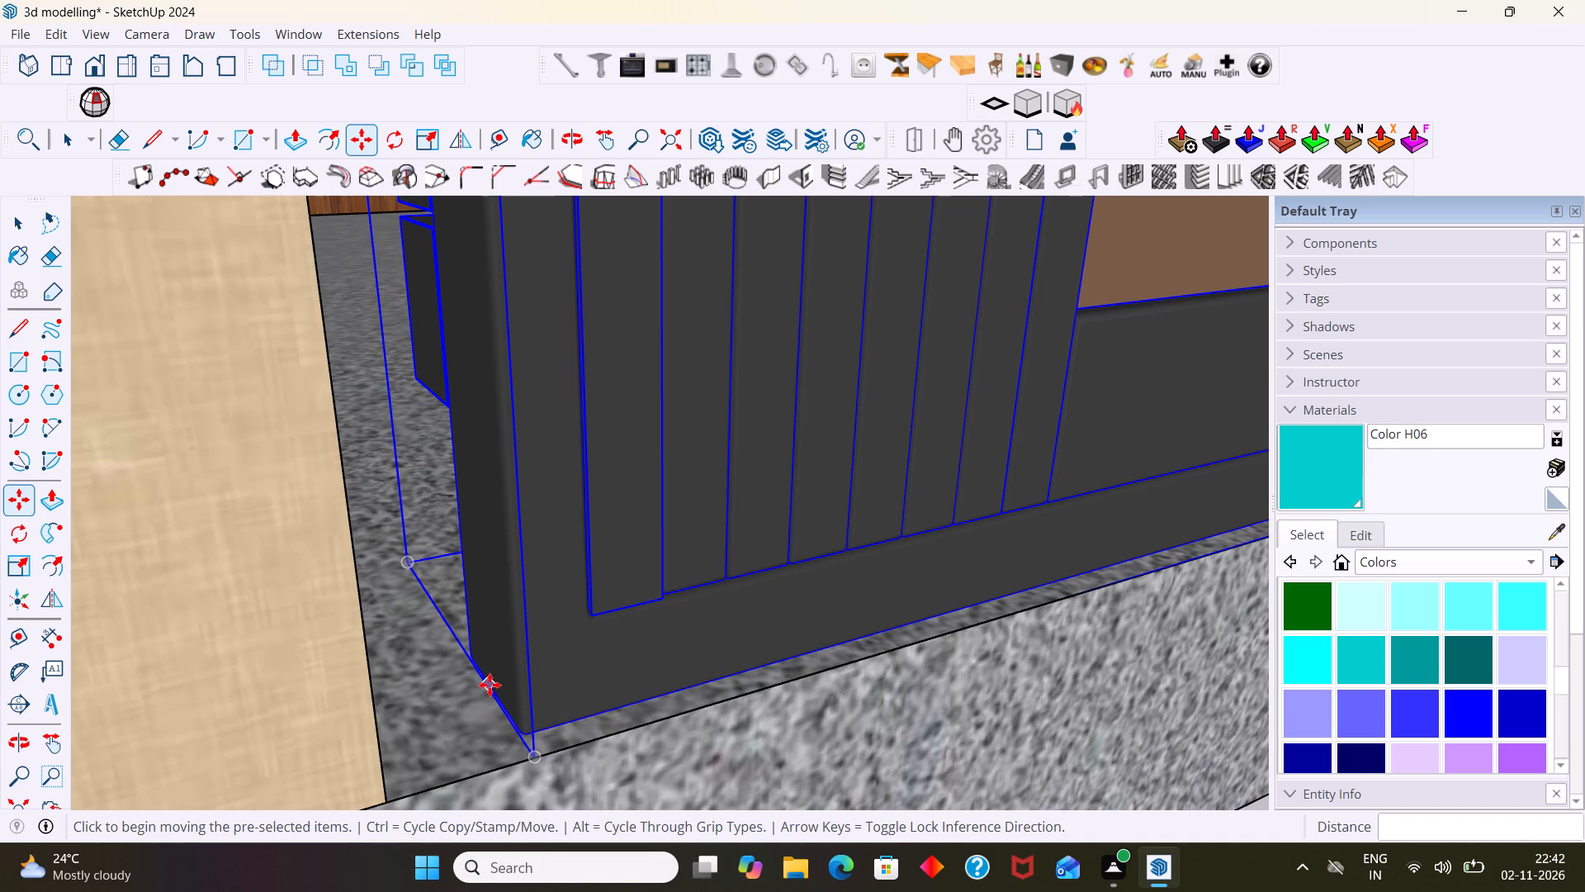
scroll(498, 697, down, 1)
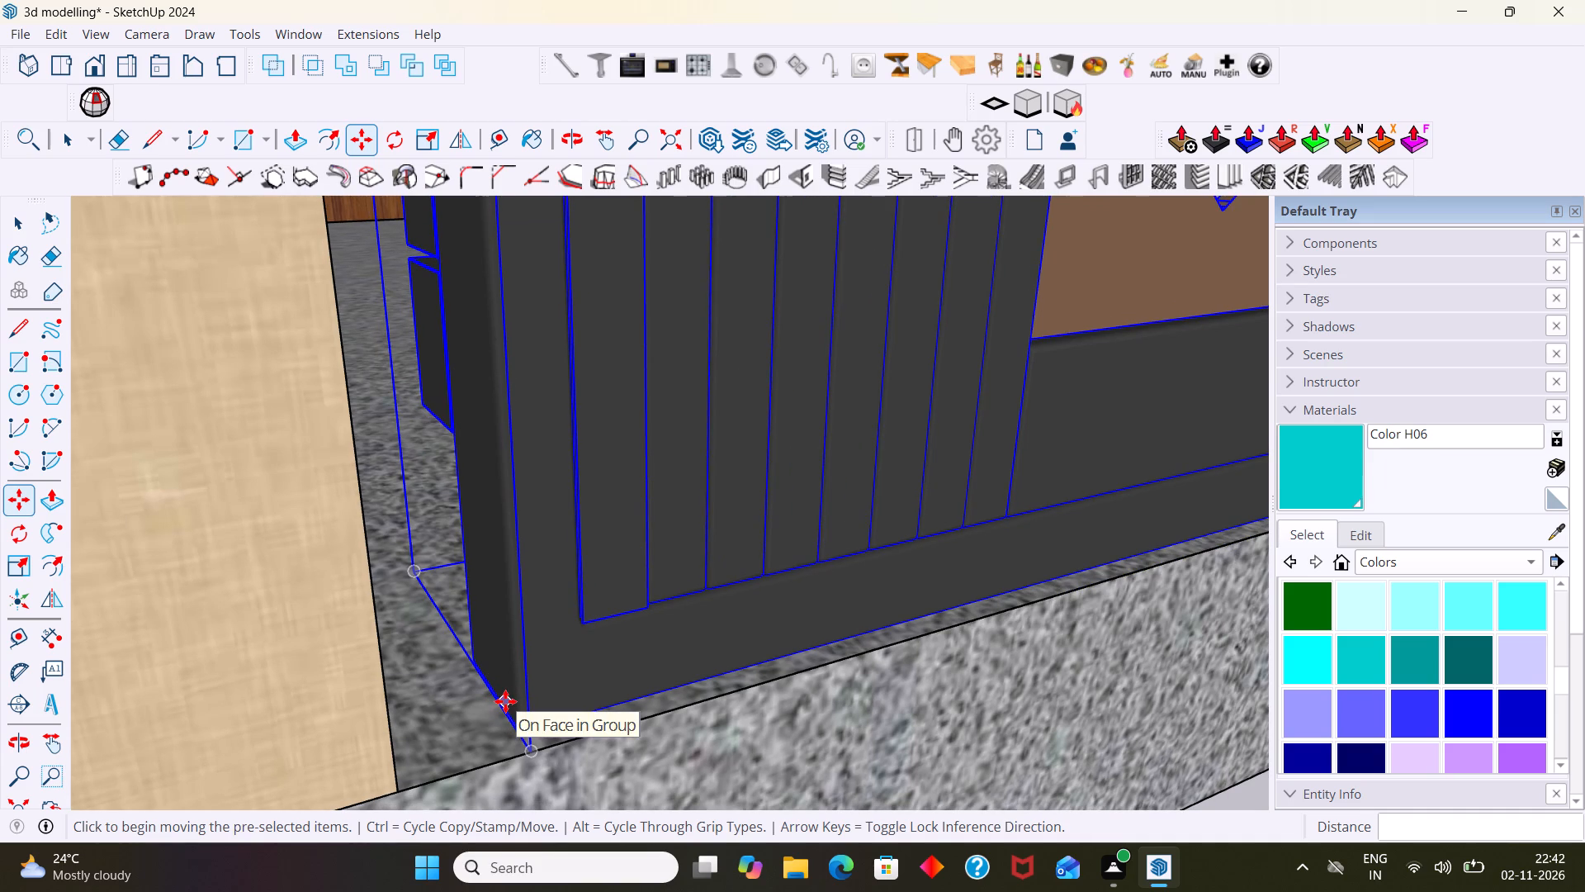
key(space)
scroll(519, 694, down, 9)
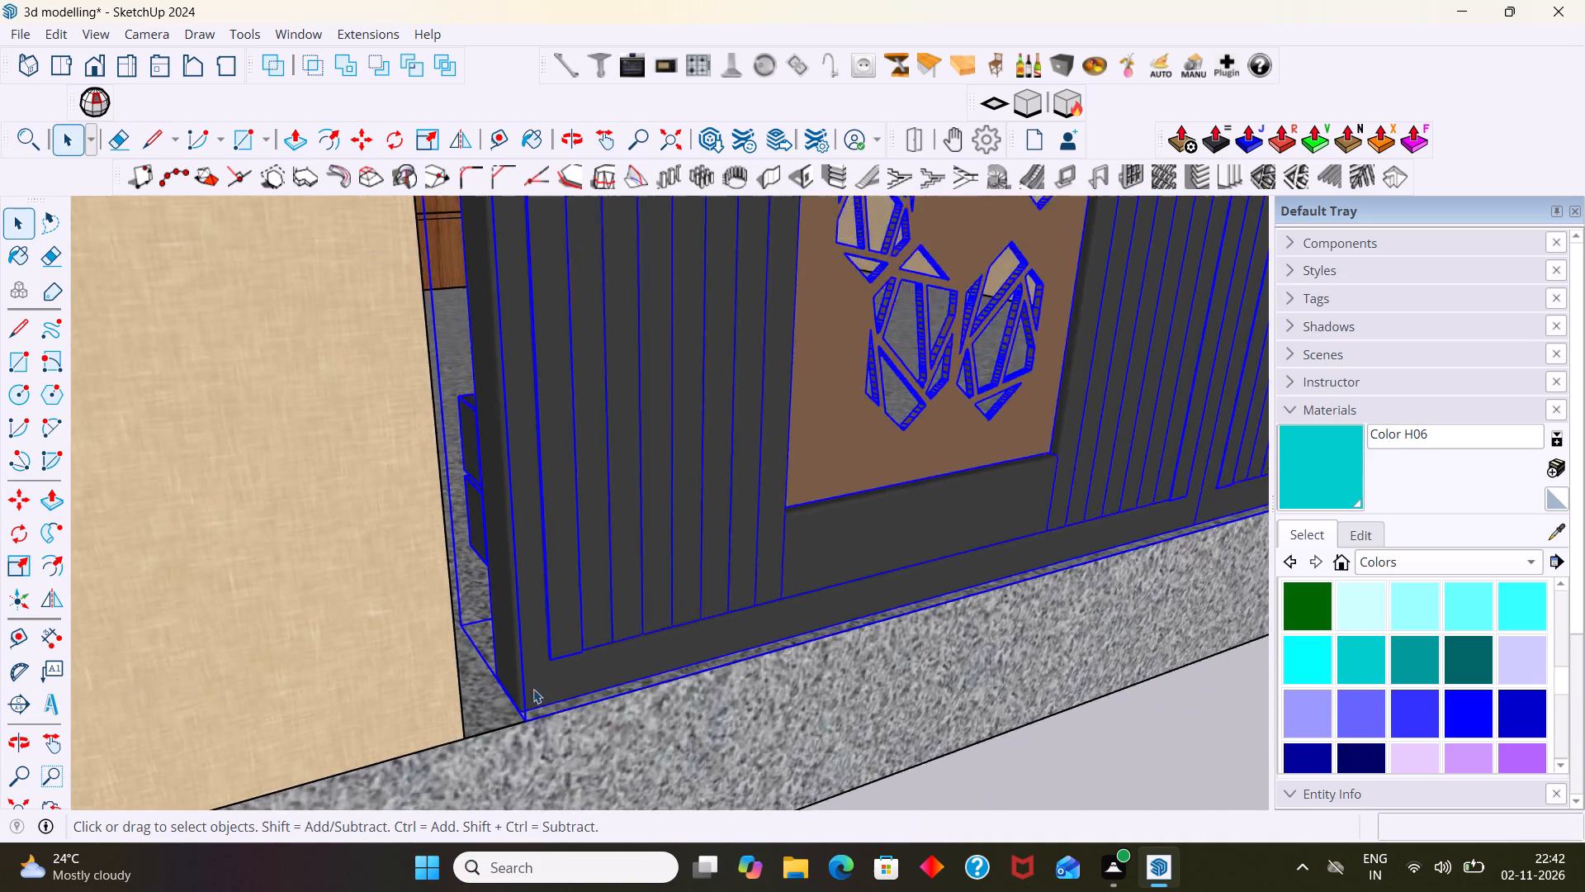
scroll(533, 689, down, 10)
click(934, 745)
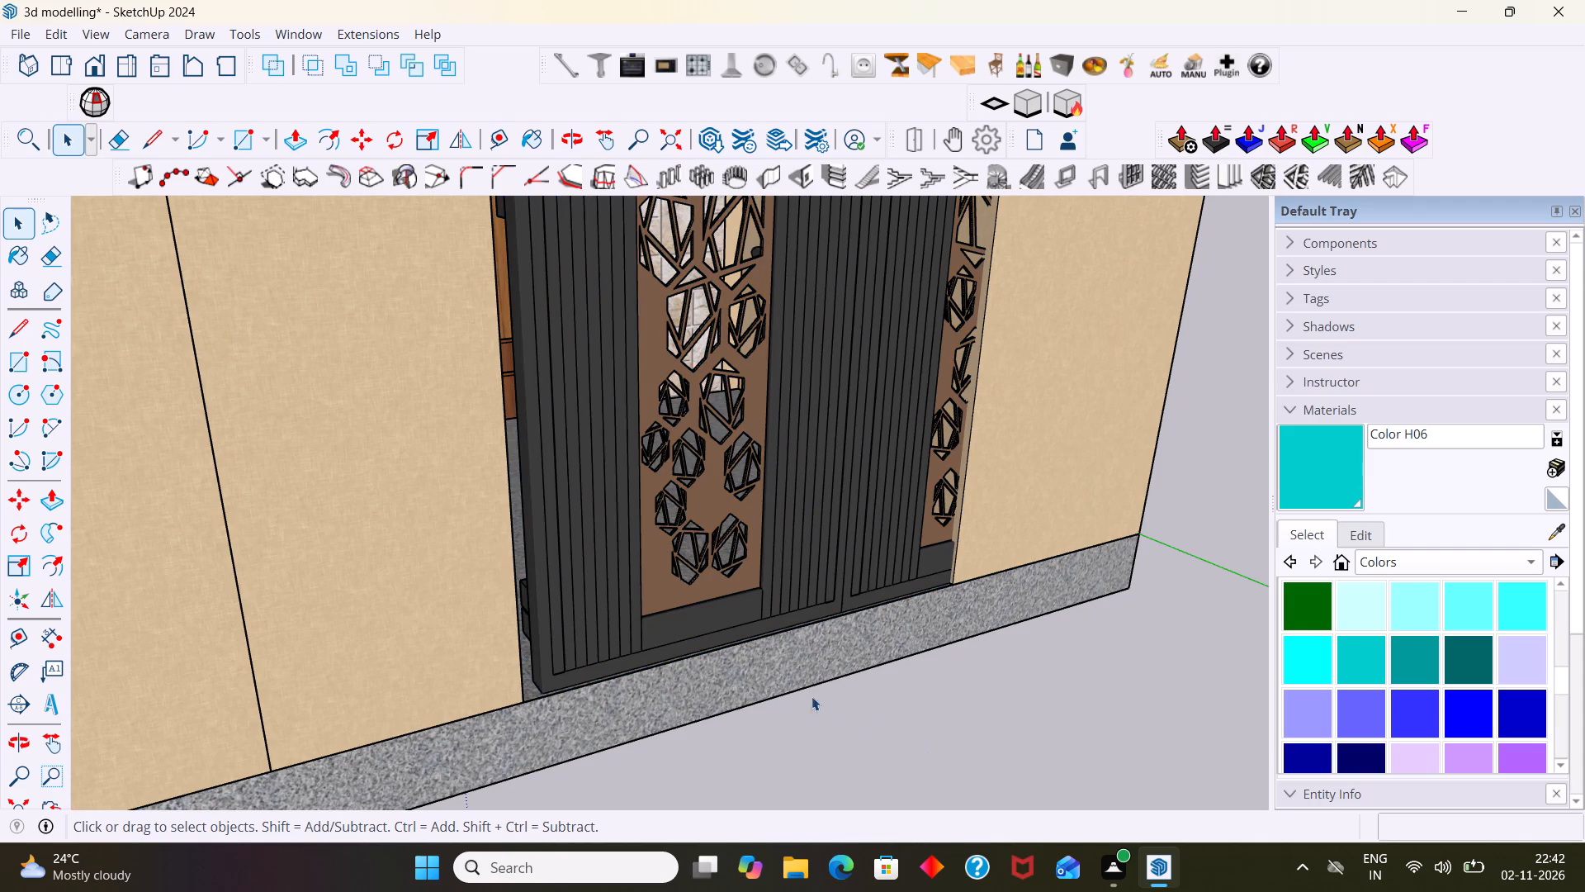
Move the gate by its bottom side midpoint about 2 1/4" onto the base edge of the adjacent low porch wall, and clear the selection.
scroll(560, 629, up, 9)
scroll(536, 719, up, 1)
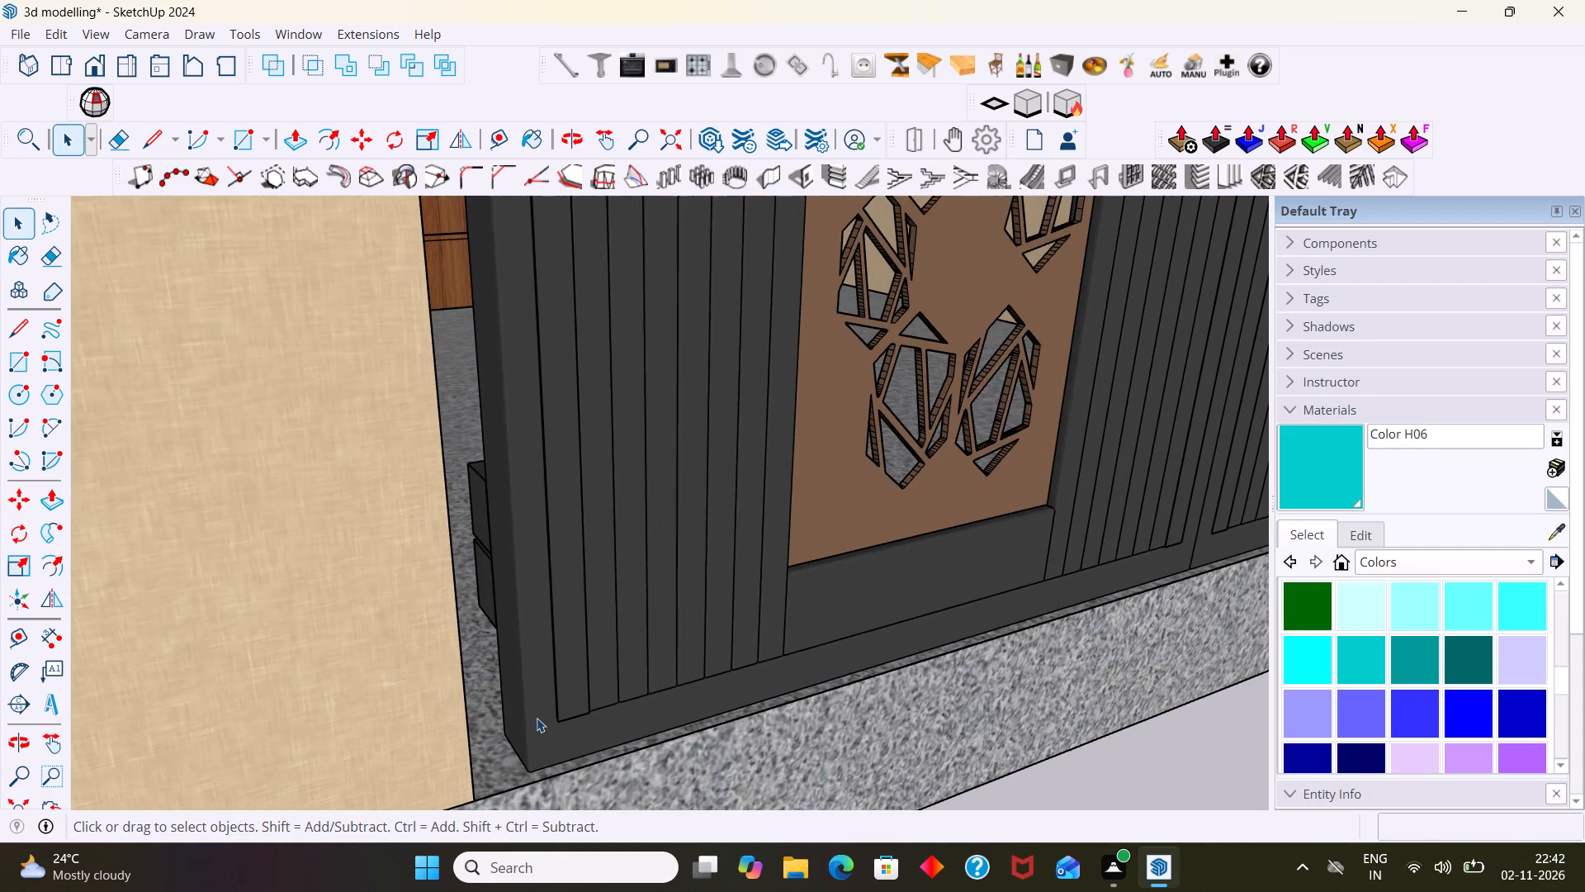
click(537, 718)
key(m)
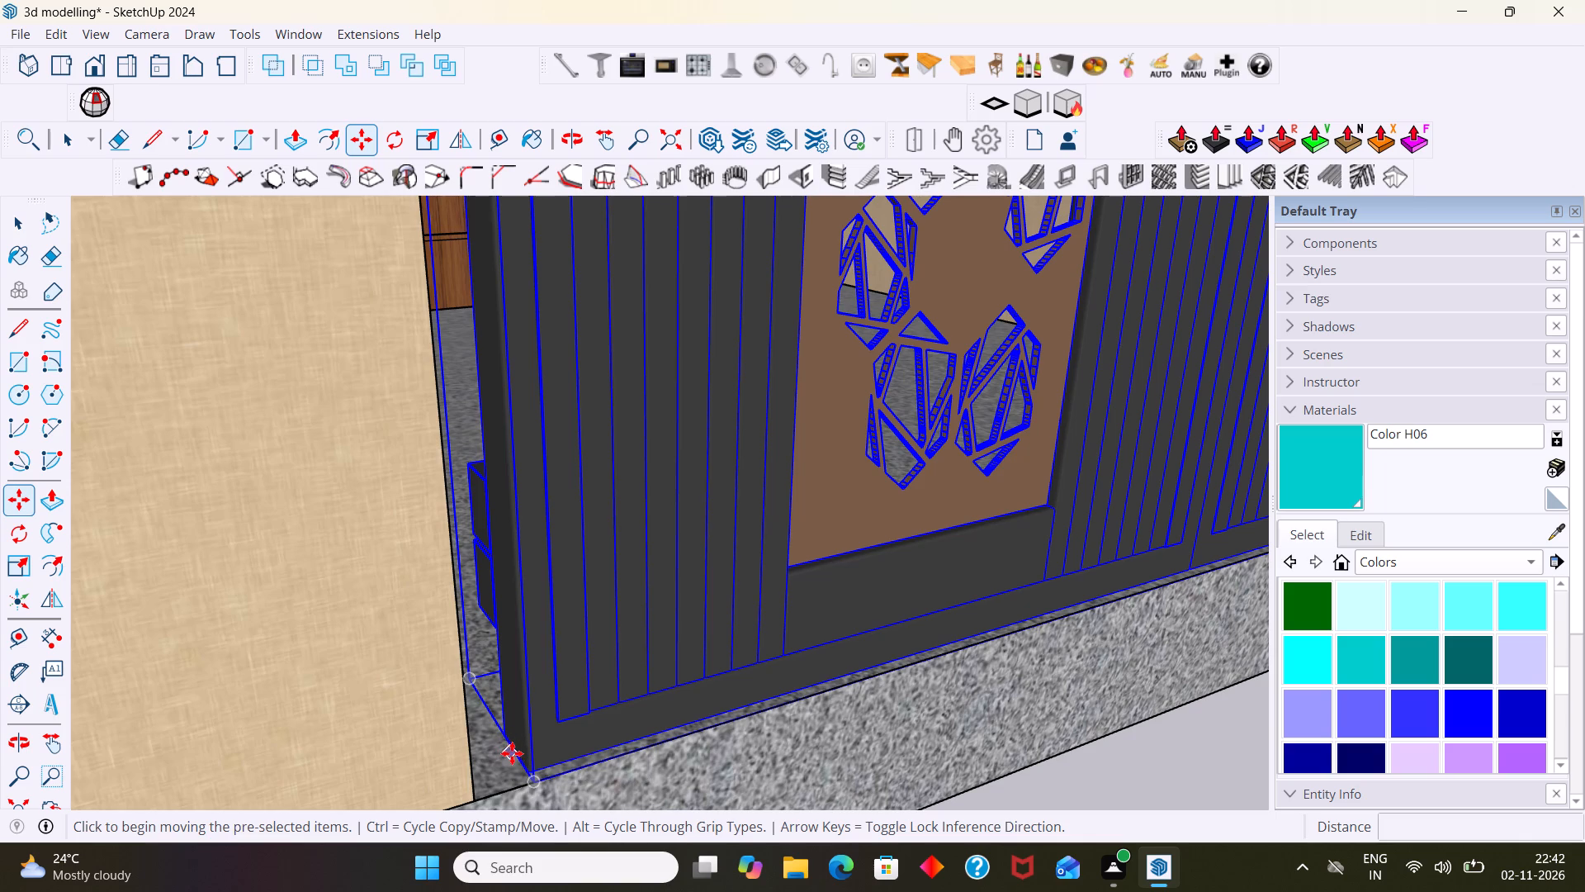
scroll(518, 757, up, 9)
middle_drag(516, 765, 686, 769)
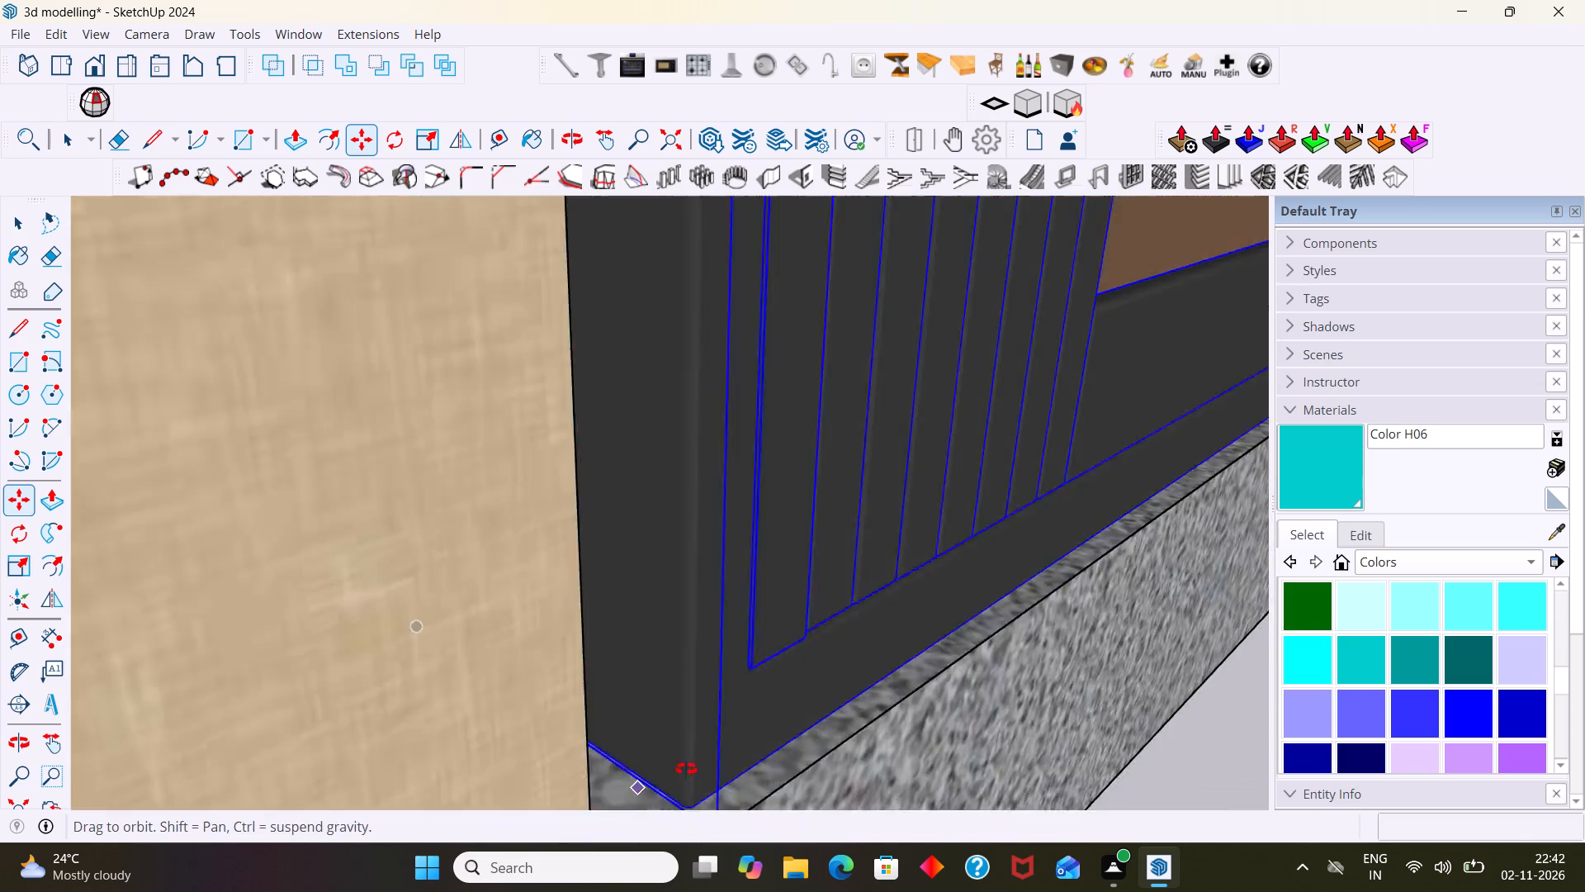
middle_drag(686, 769, 617, 751)
scroll(619, 751, up, 8)
middle_drag(563, 757, 518, 783)
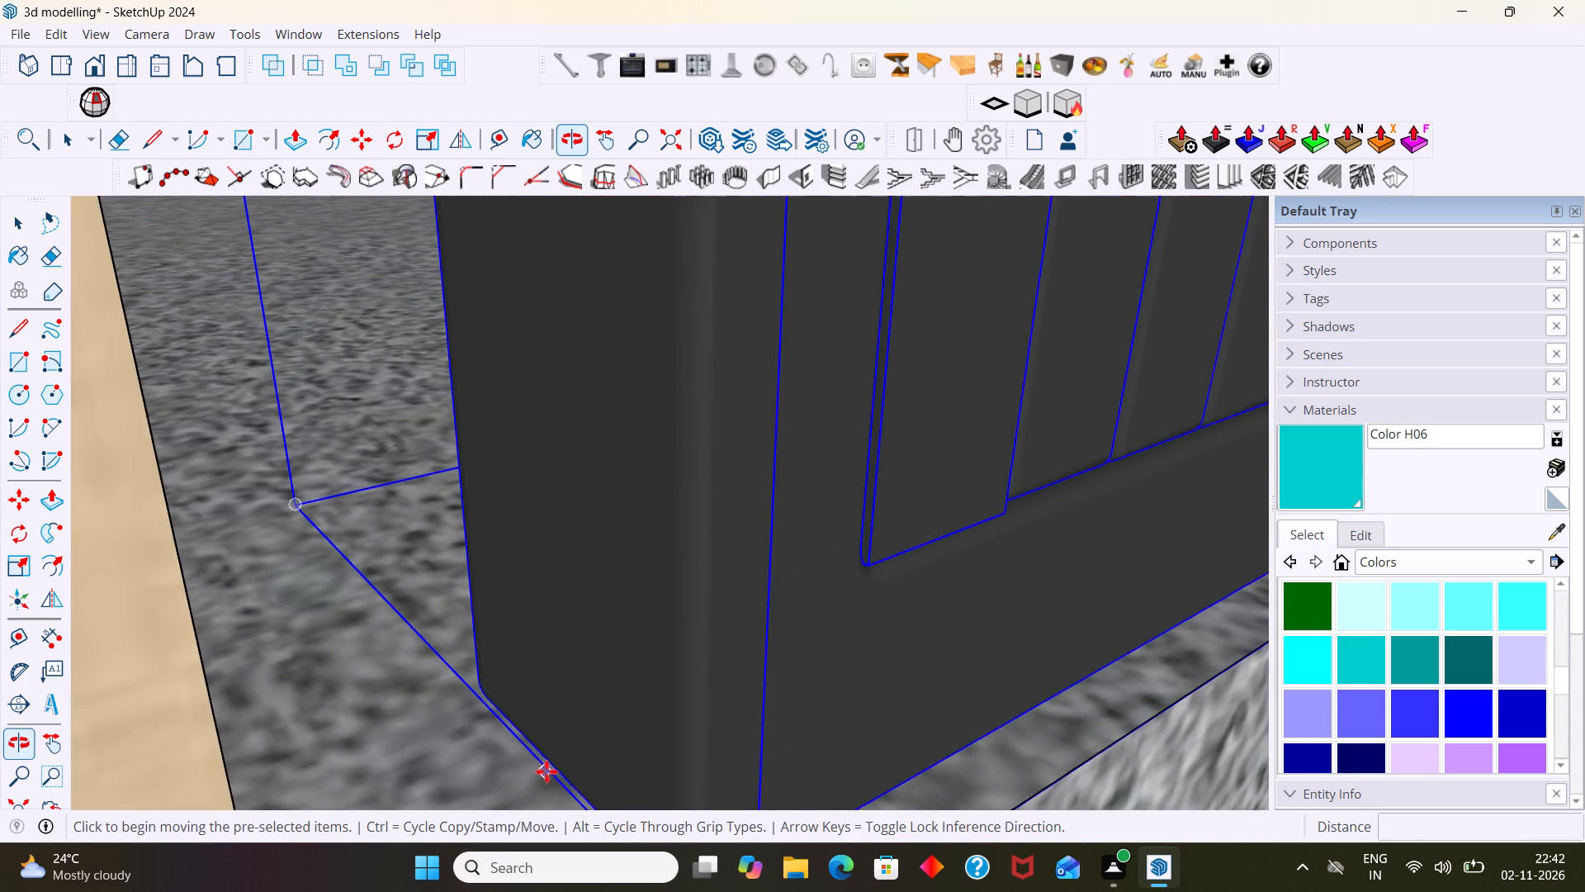
scroll(547, 771, up, 2)
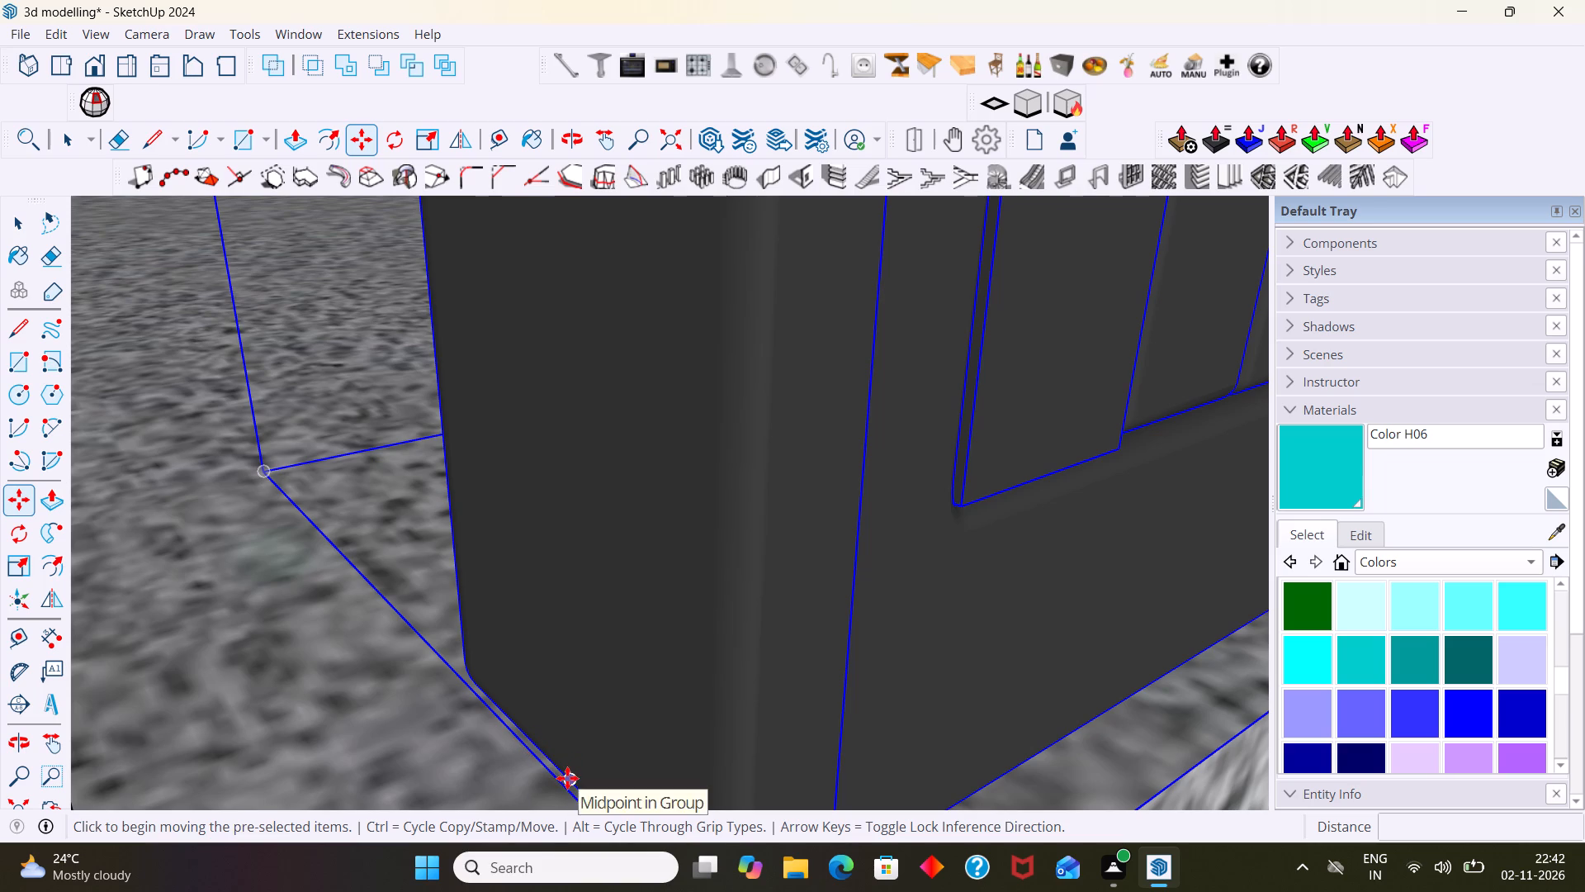
click(567, 778)
scroll(419, 735, down, 7)
middle_drag(394, 708, 179, 615)
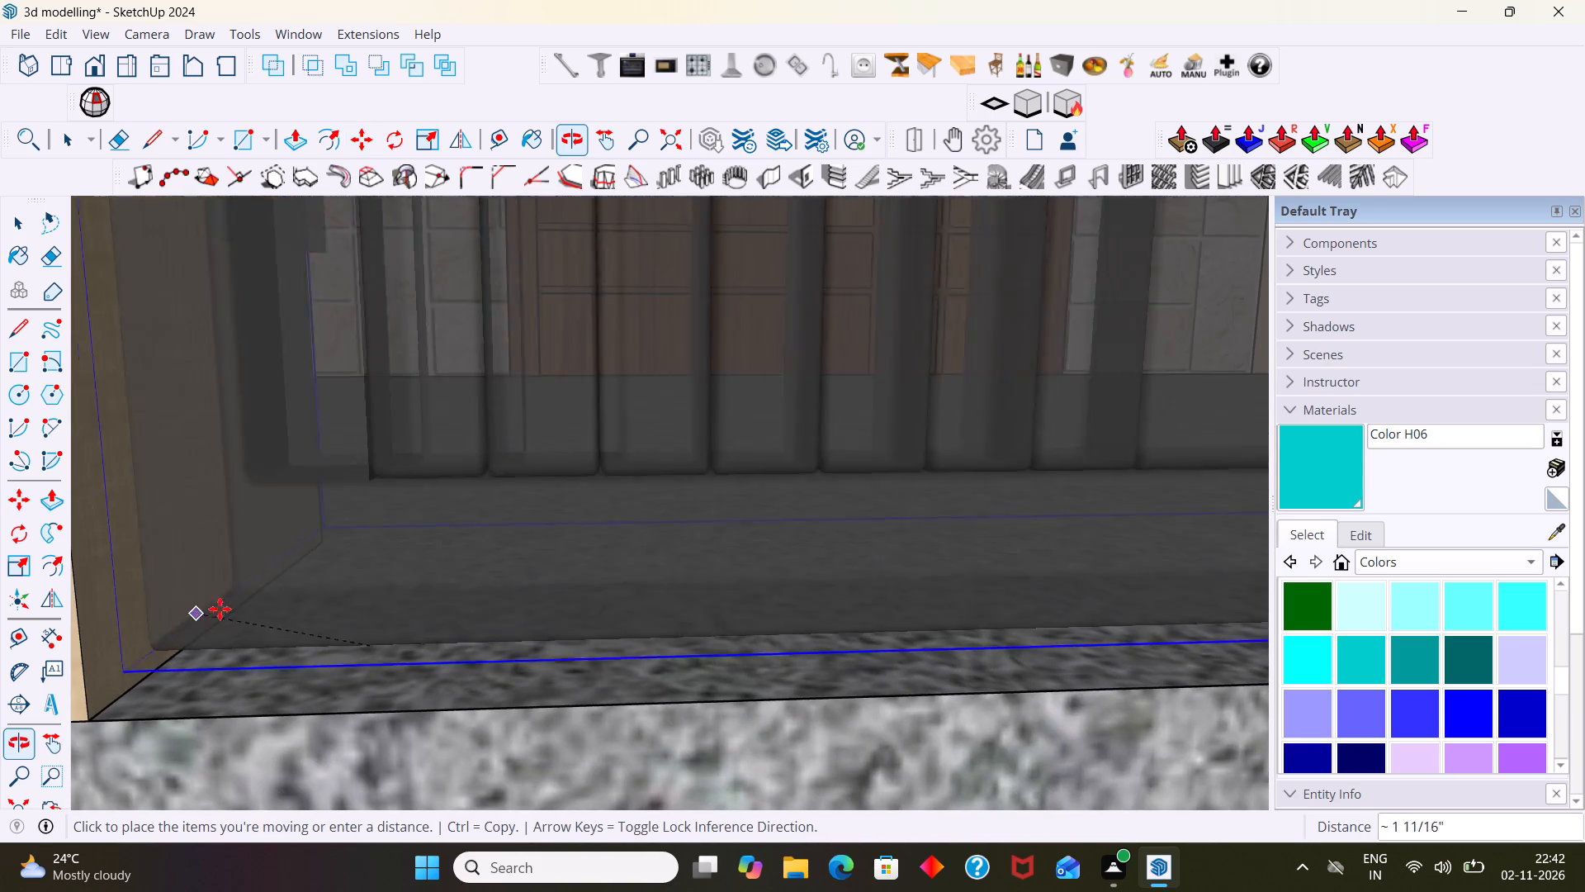
scroll(277, 596, down, 20)
scroll(277, 596, down, 4)
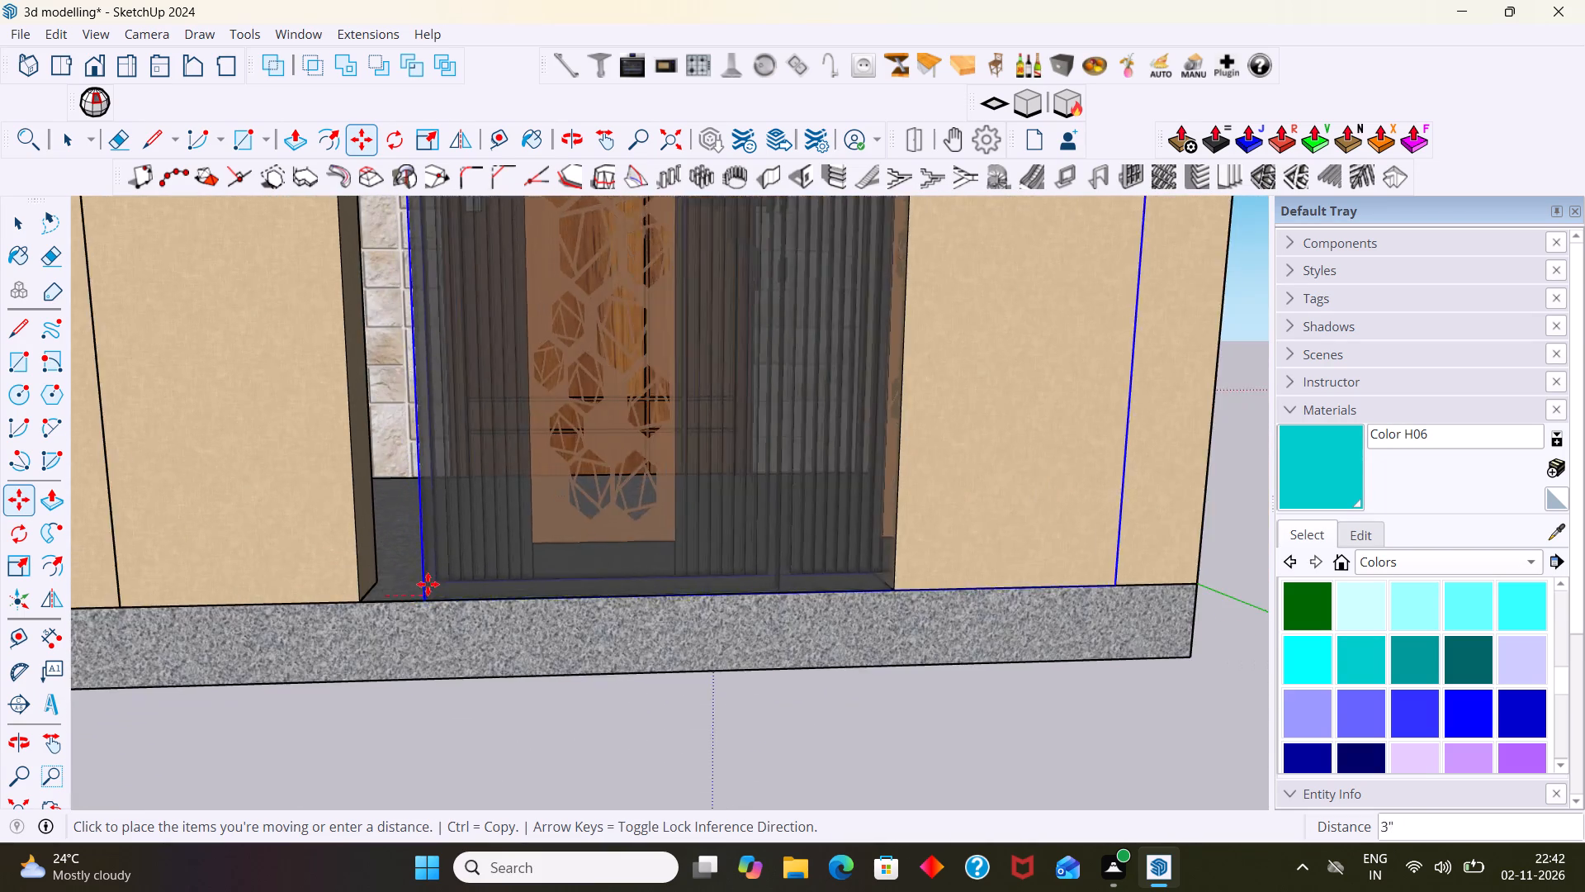
scroll(428, 584, down, 2)
middle_drag(430, 571, 305, 686)
scroll(300, 658, up, 6)
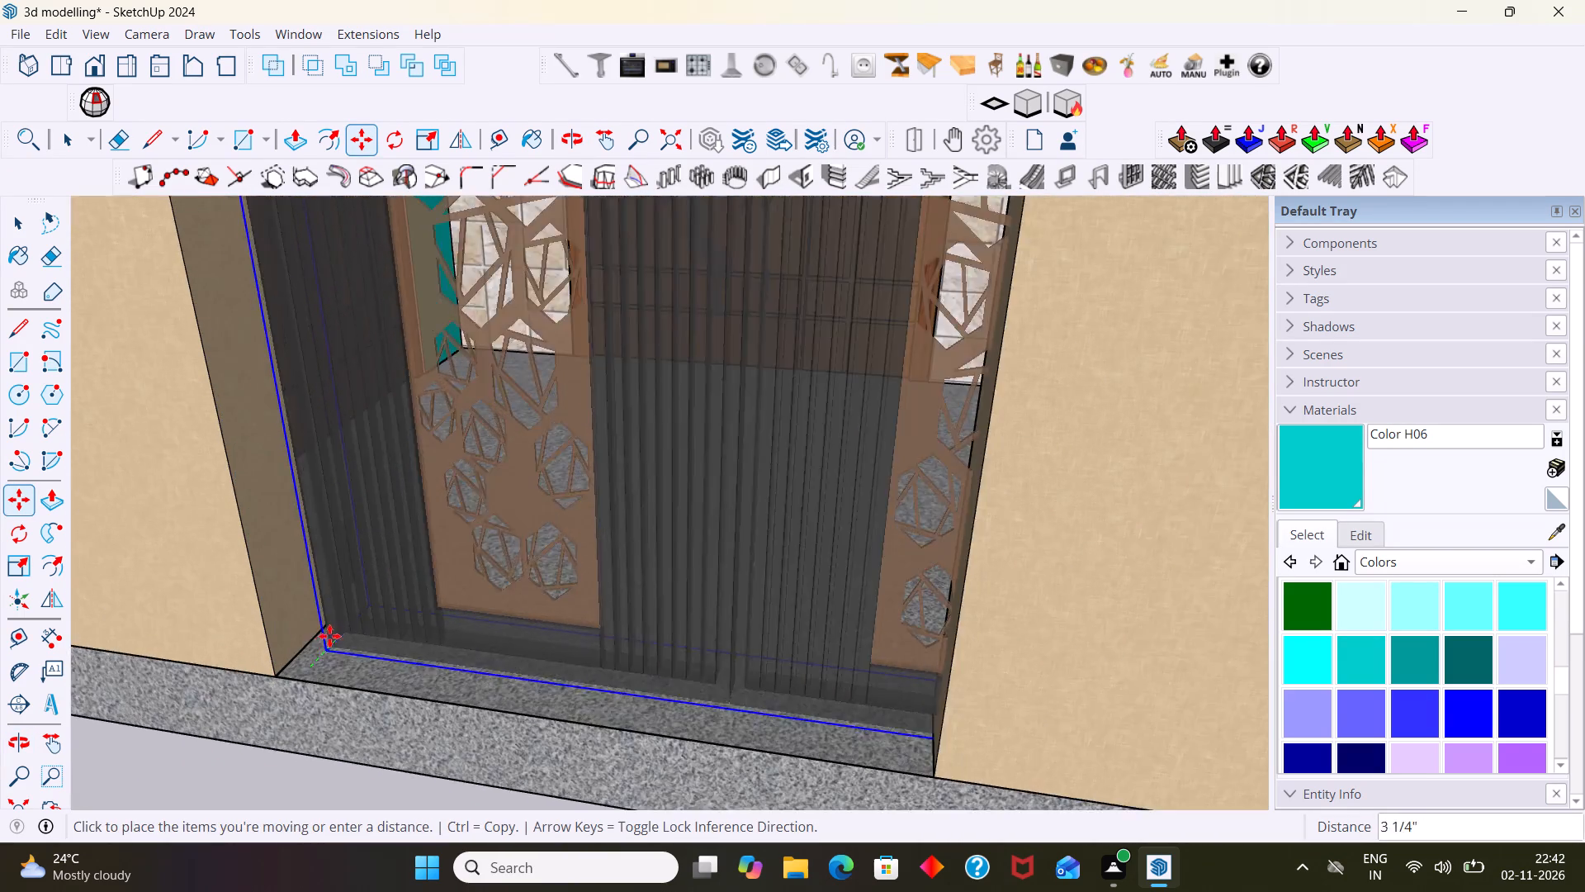
scroll(329, 636, up, 3)
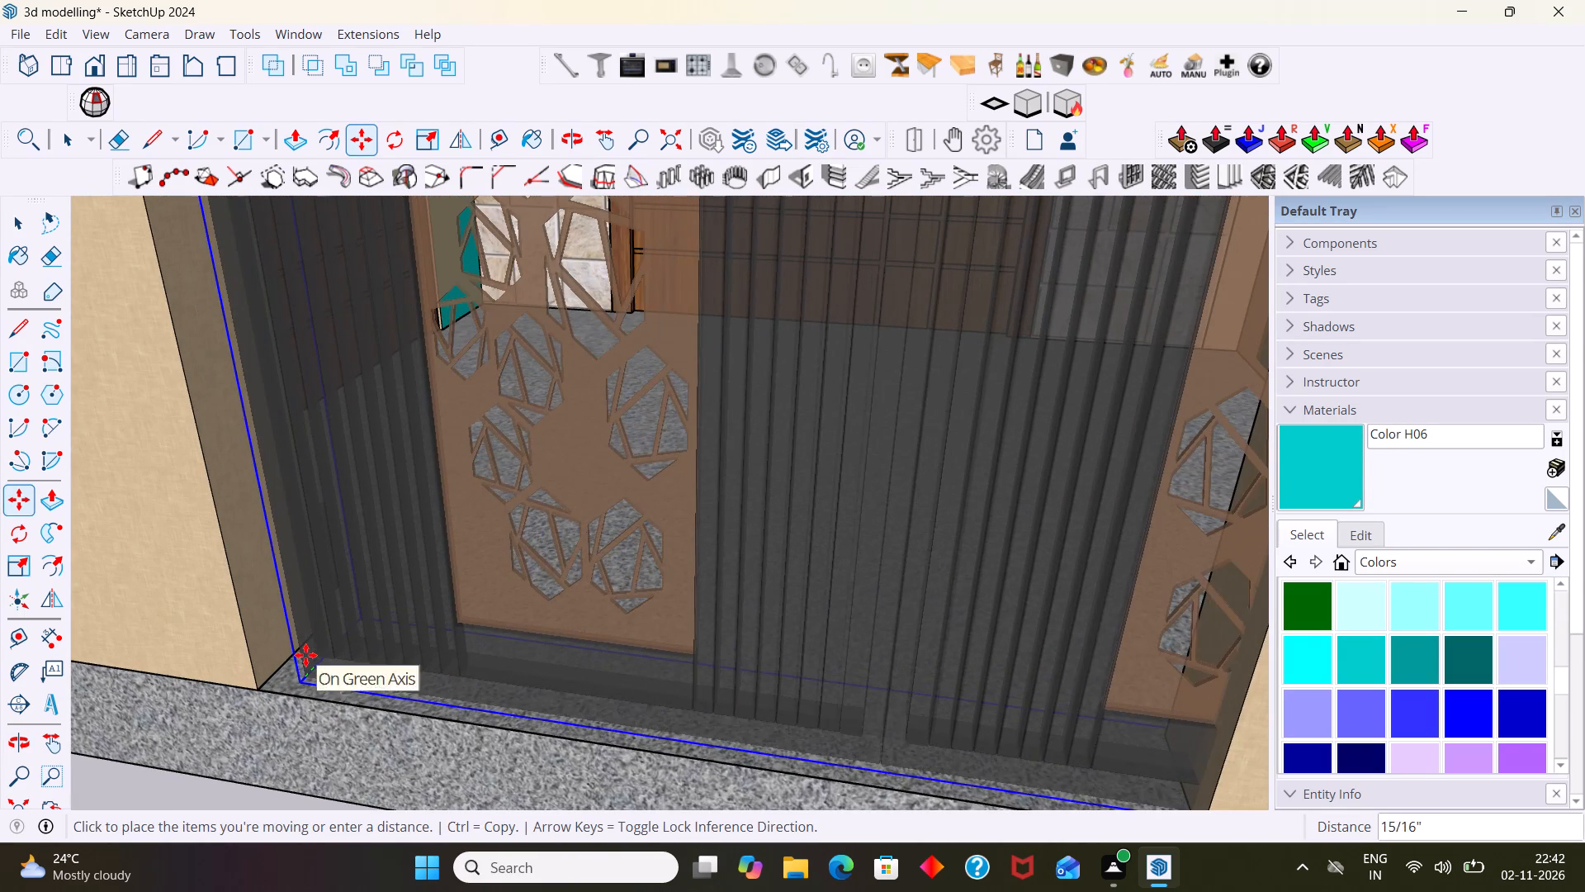
click(299, 650)
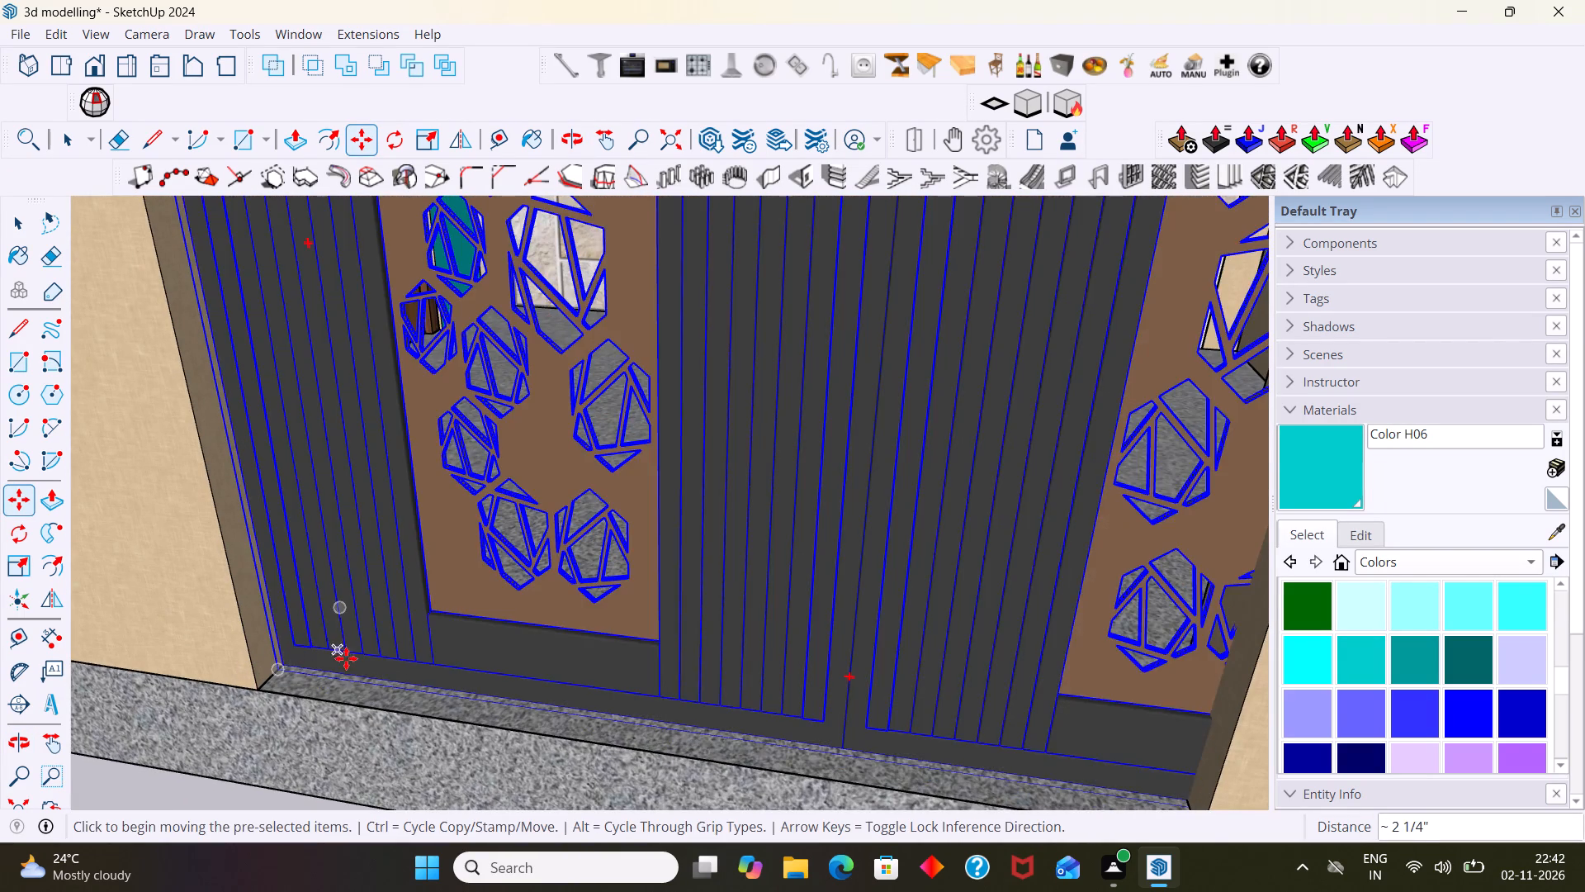
scroll(347, 658, down, 15)
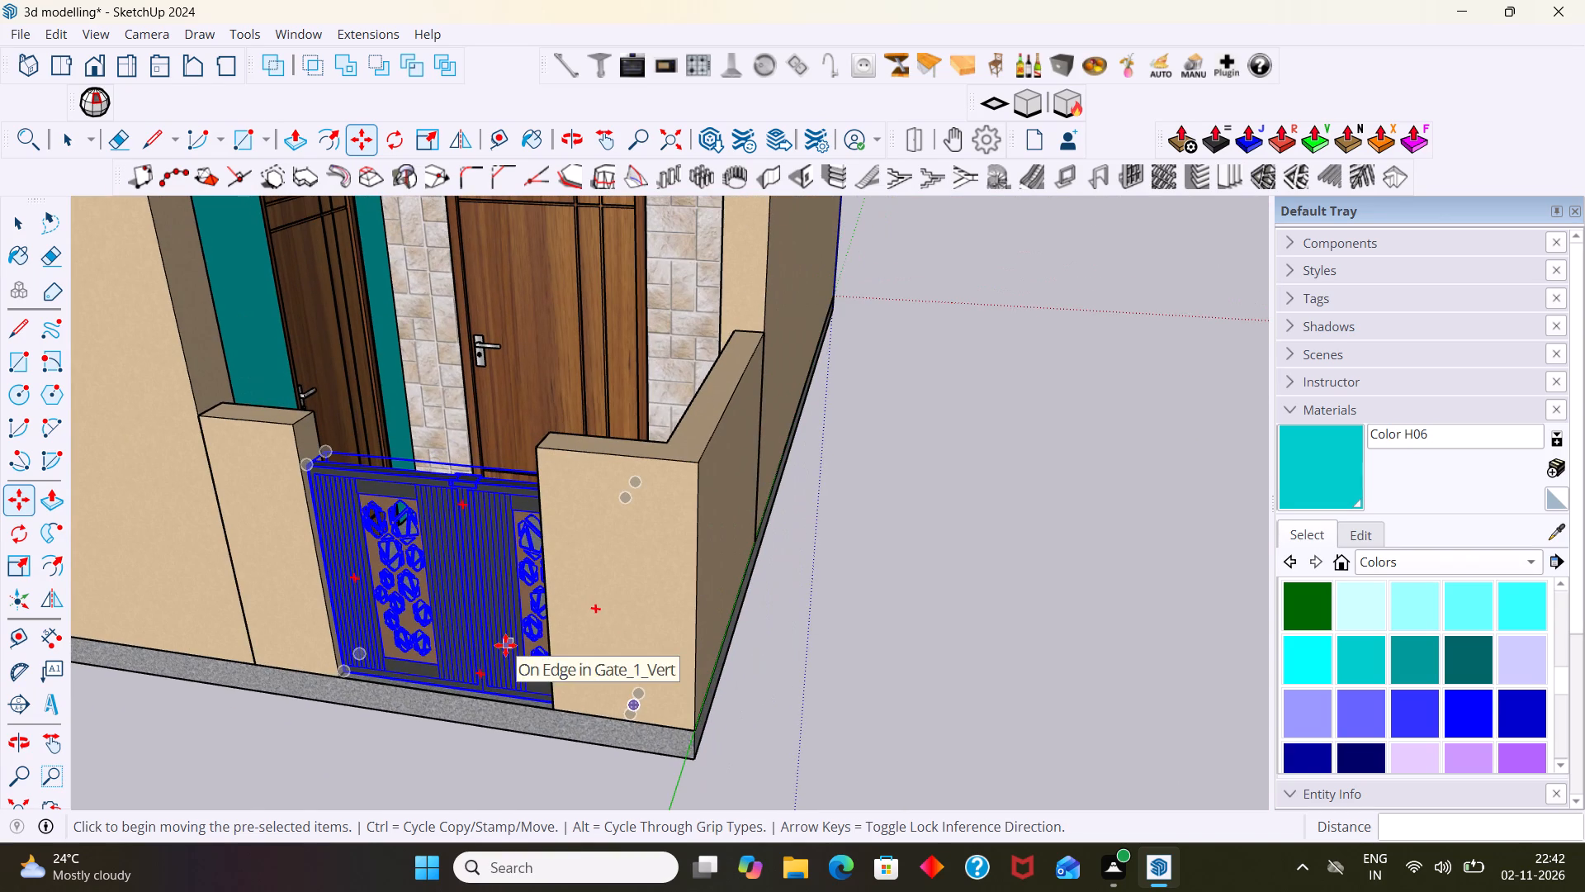
key(space)
click(885, 597)
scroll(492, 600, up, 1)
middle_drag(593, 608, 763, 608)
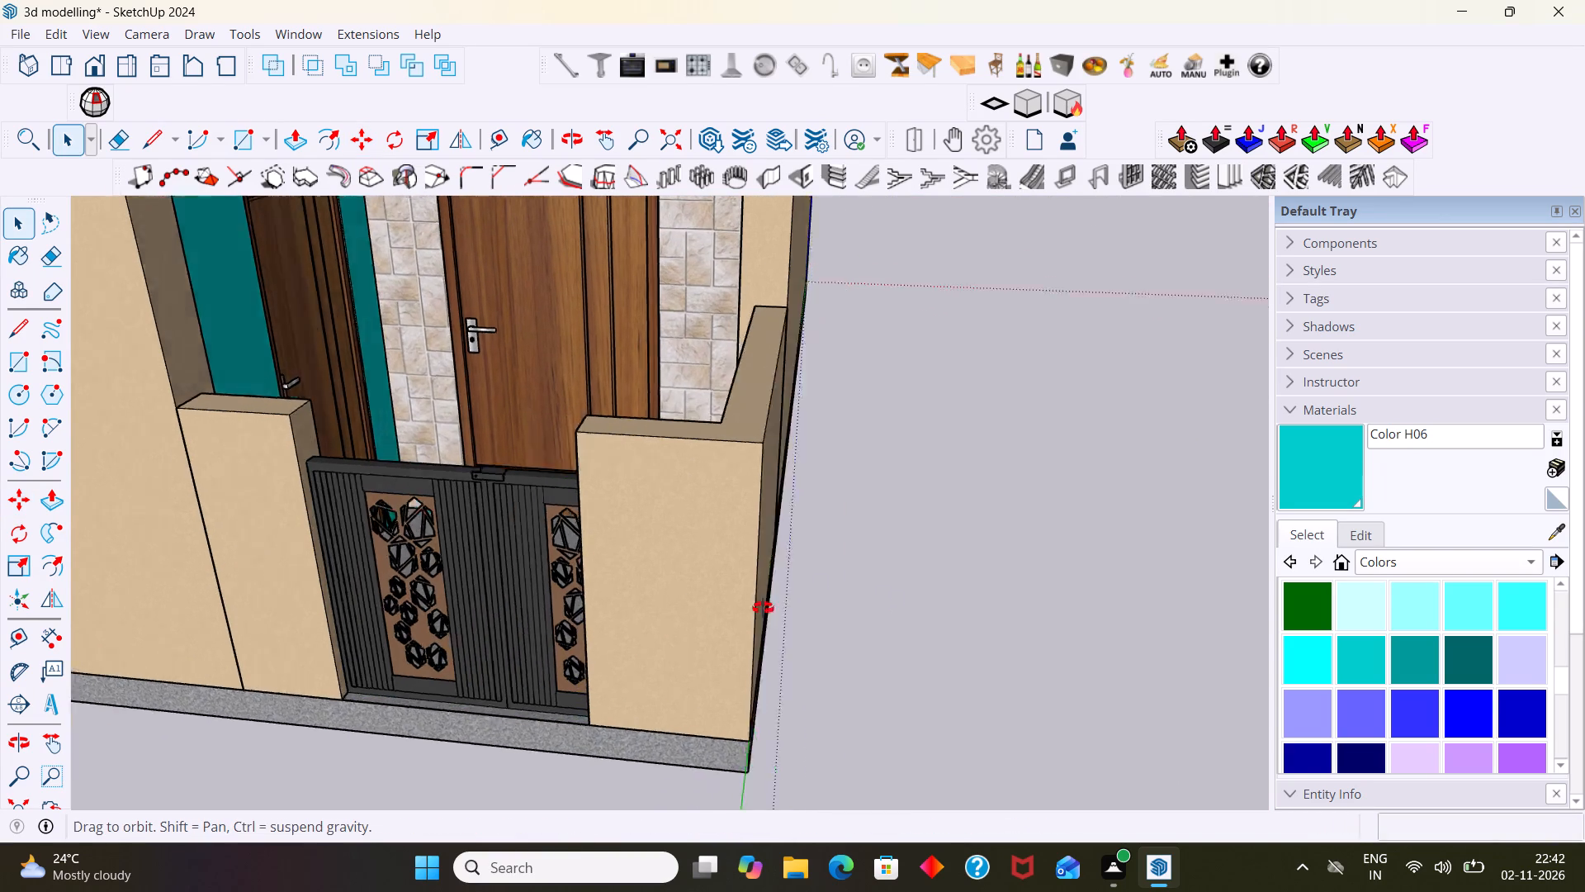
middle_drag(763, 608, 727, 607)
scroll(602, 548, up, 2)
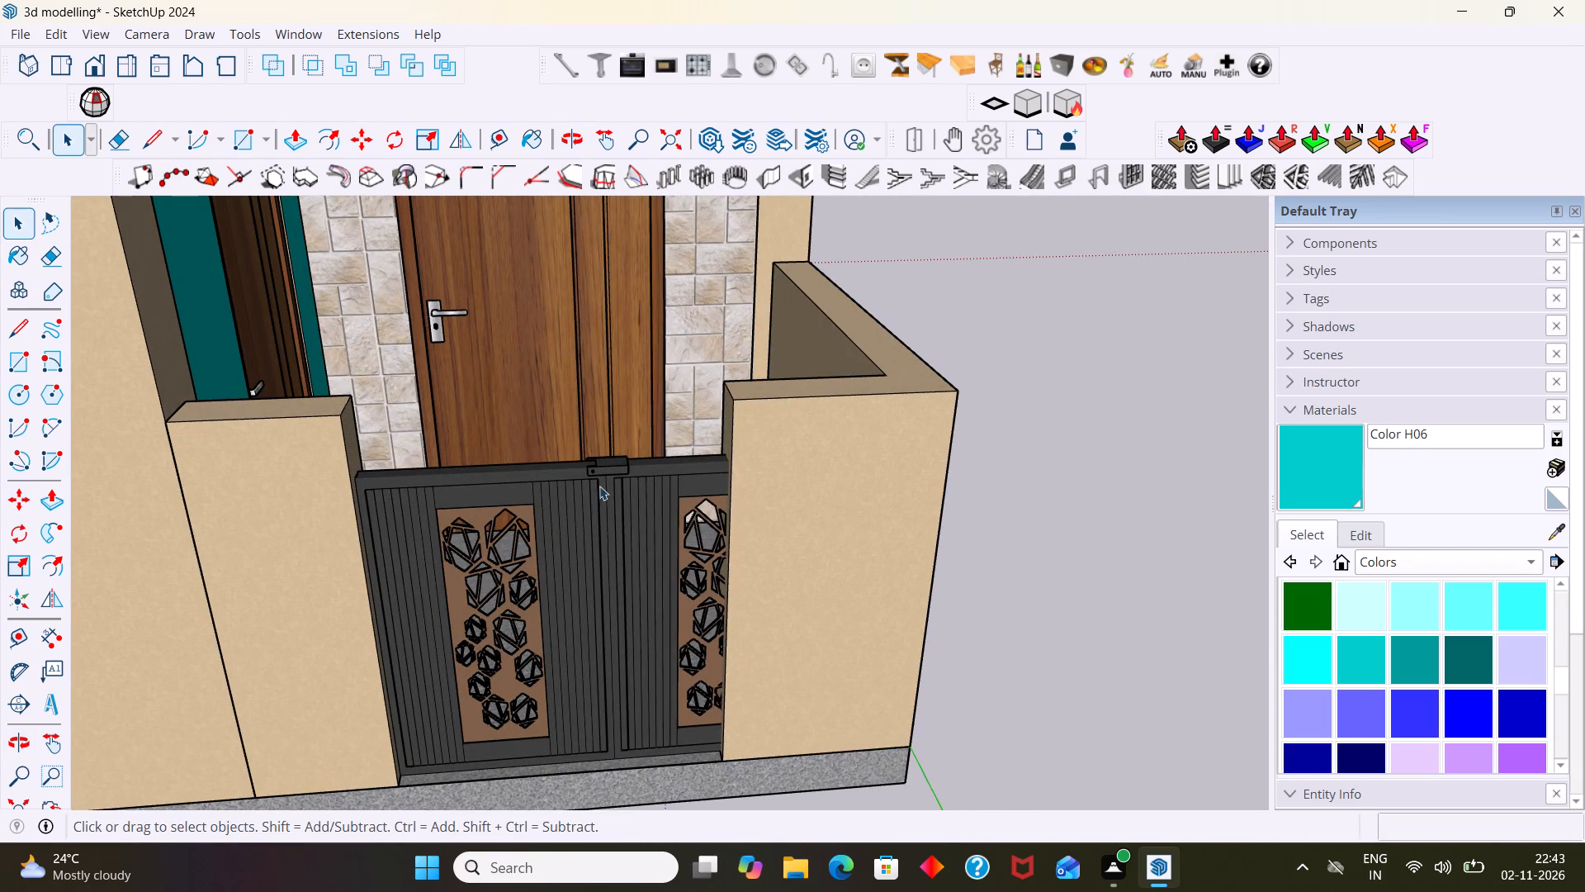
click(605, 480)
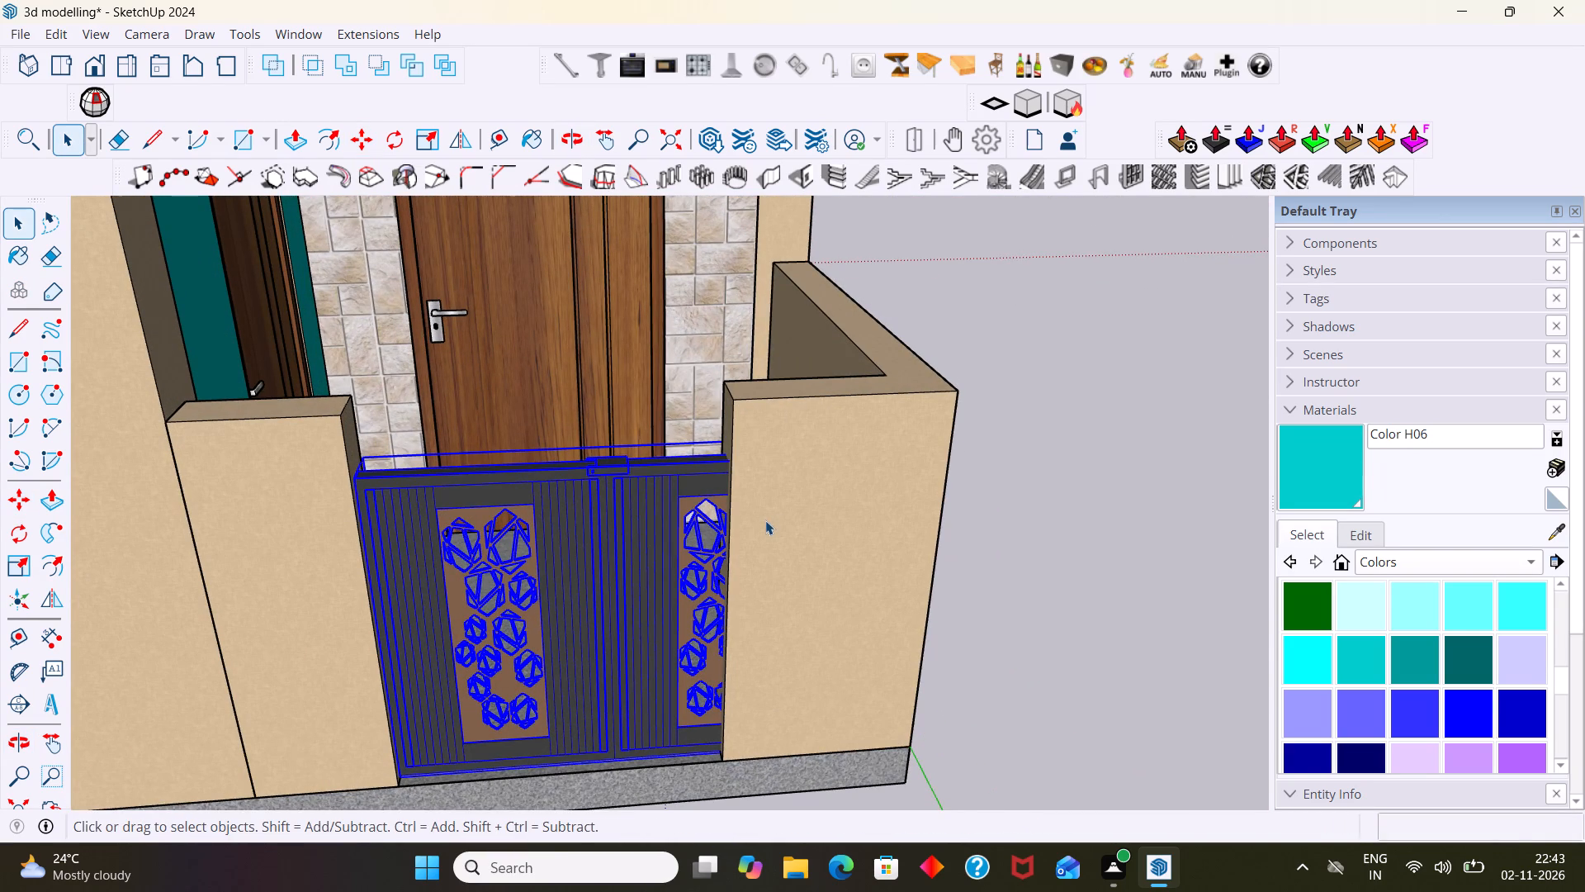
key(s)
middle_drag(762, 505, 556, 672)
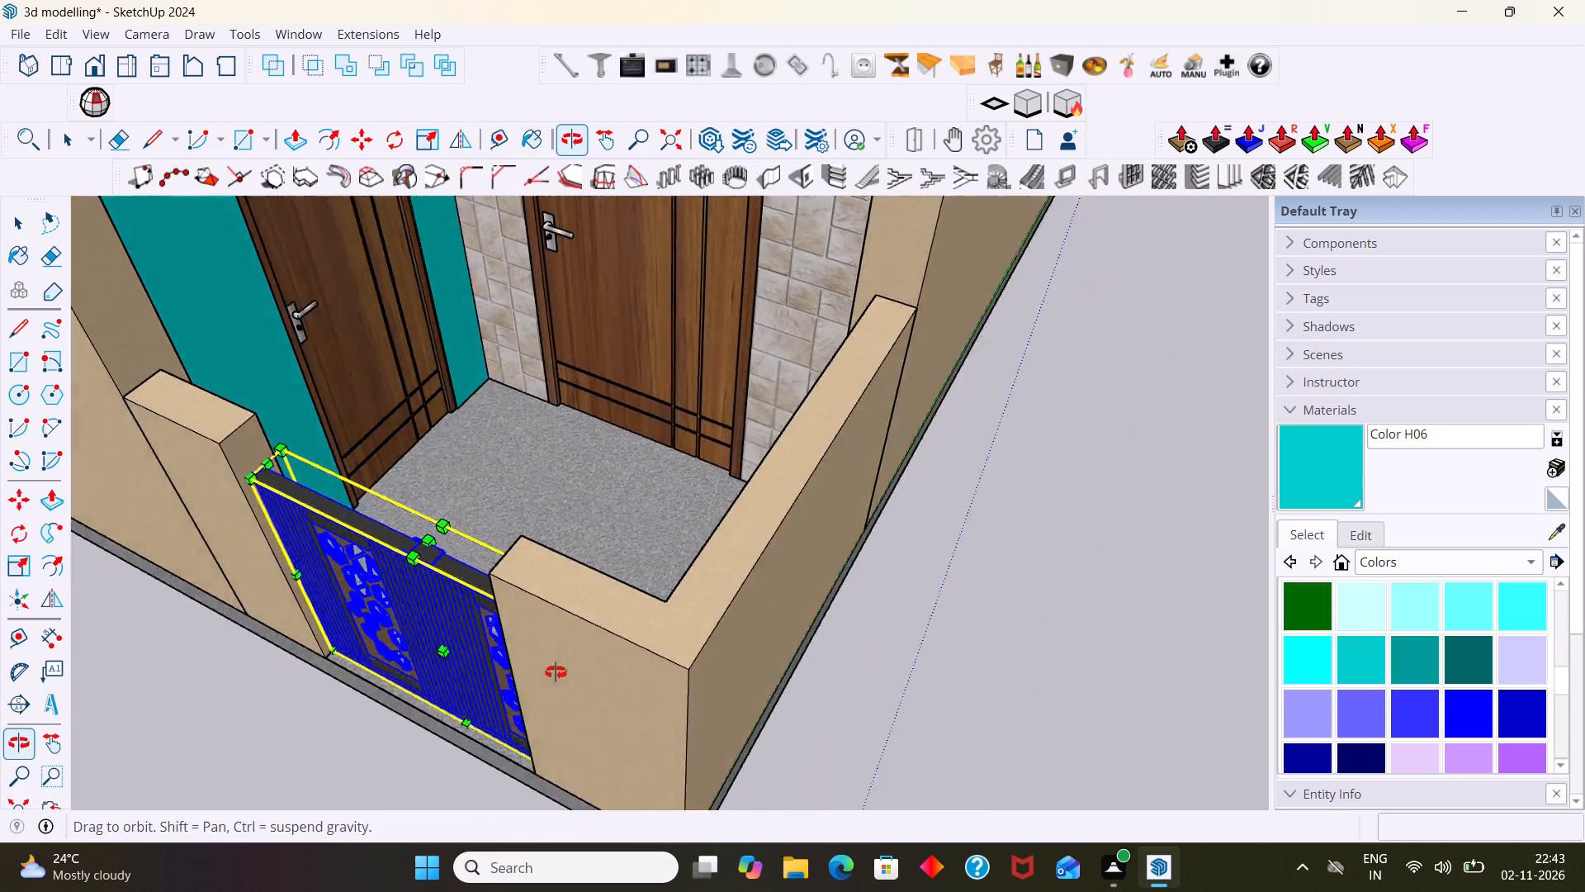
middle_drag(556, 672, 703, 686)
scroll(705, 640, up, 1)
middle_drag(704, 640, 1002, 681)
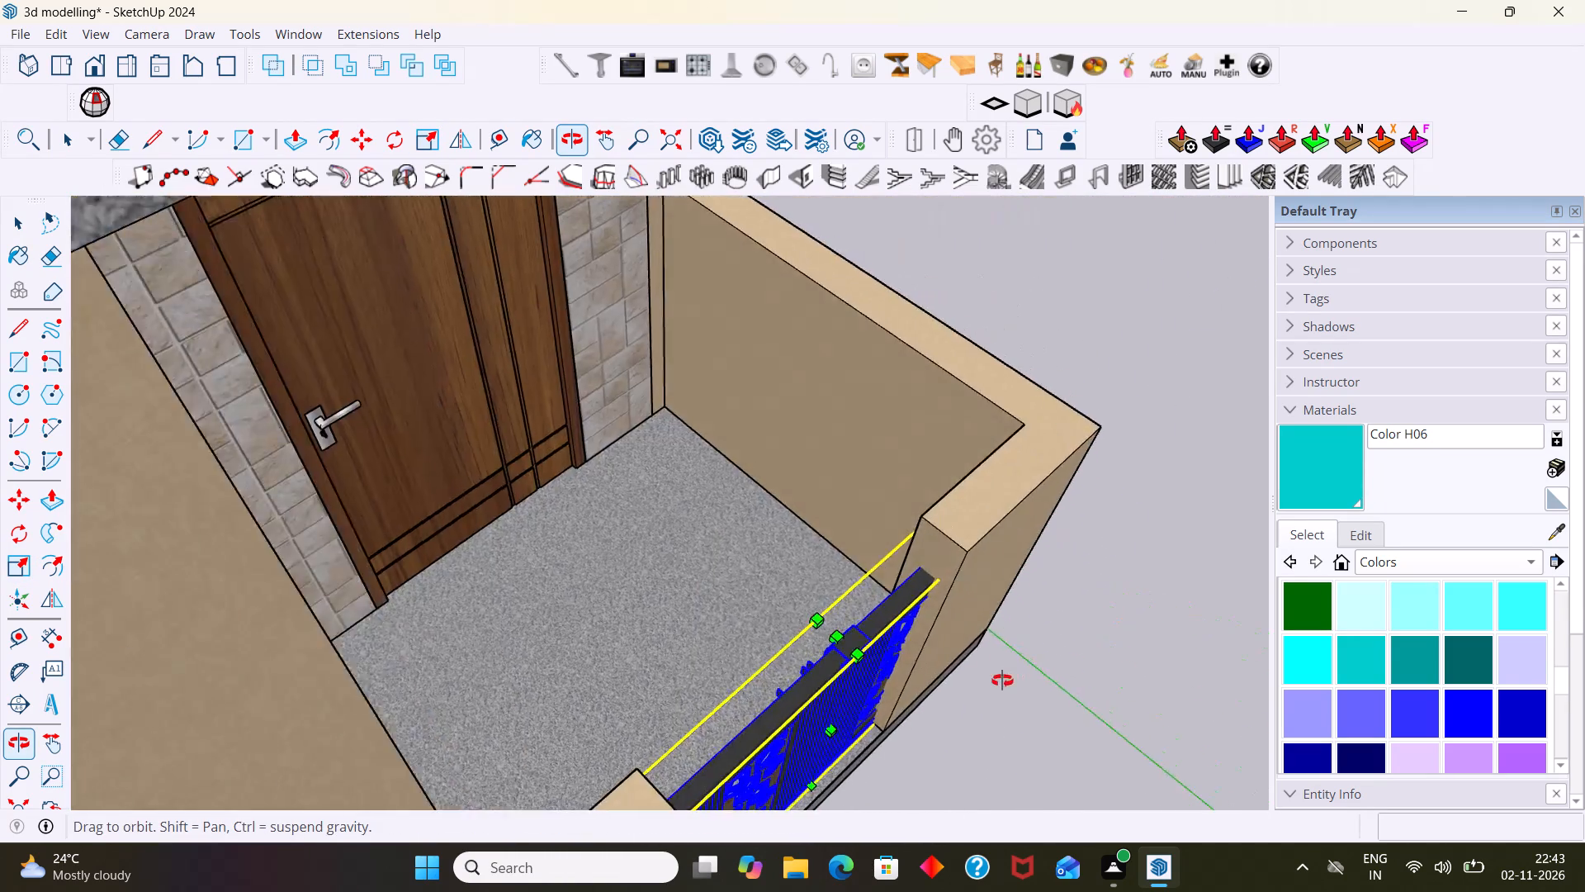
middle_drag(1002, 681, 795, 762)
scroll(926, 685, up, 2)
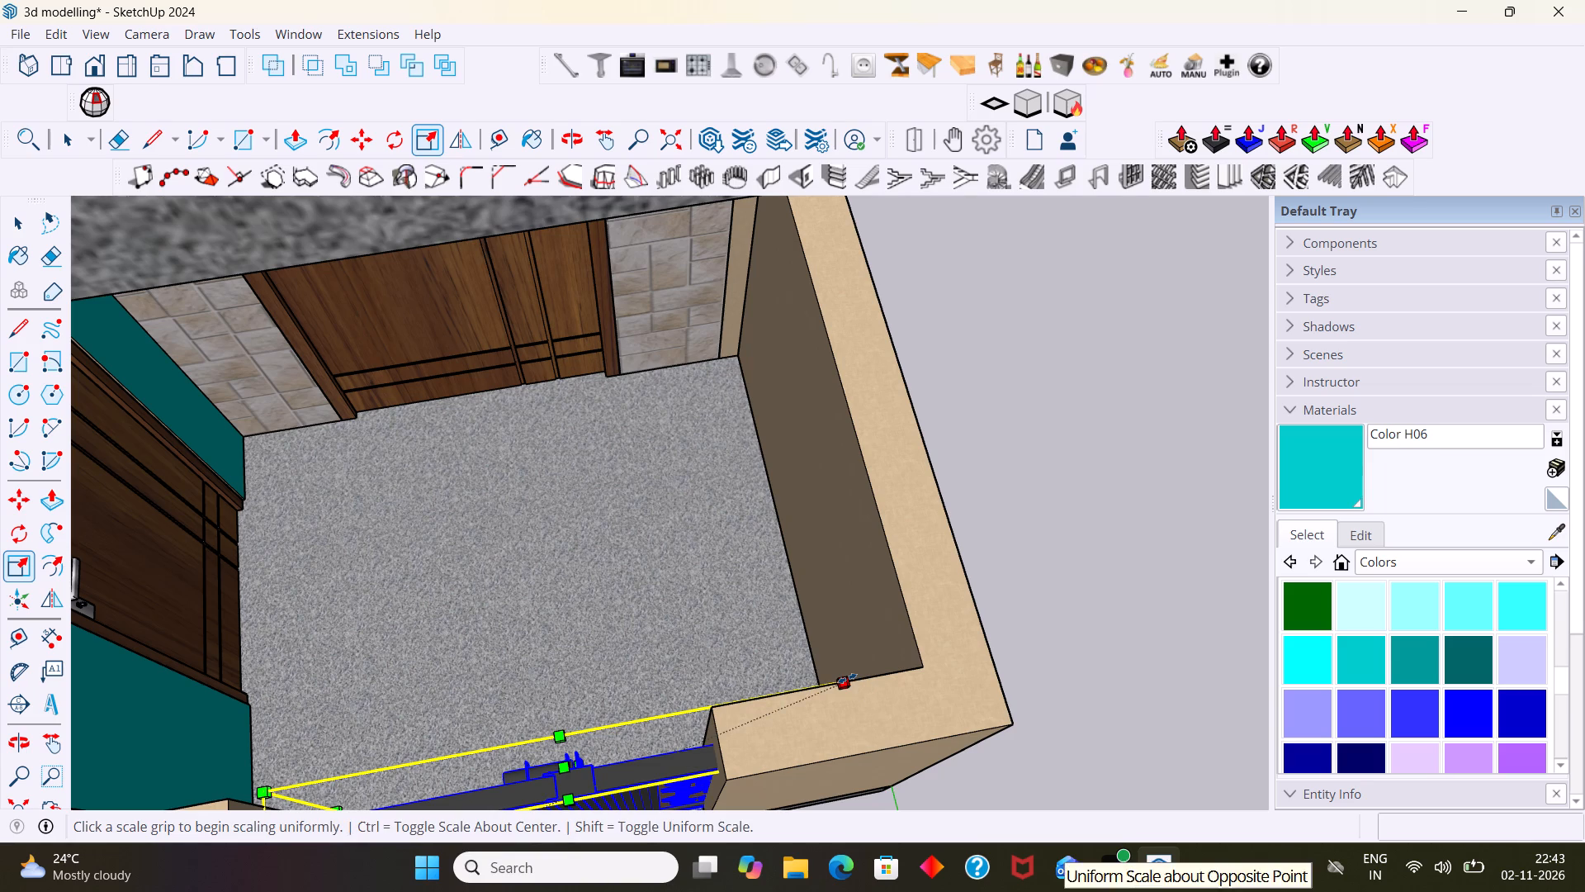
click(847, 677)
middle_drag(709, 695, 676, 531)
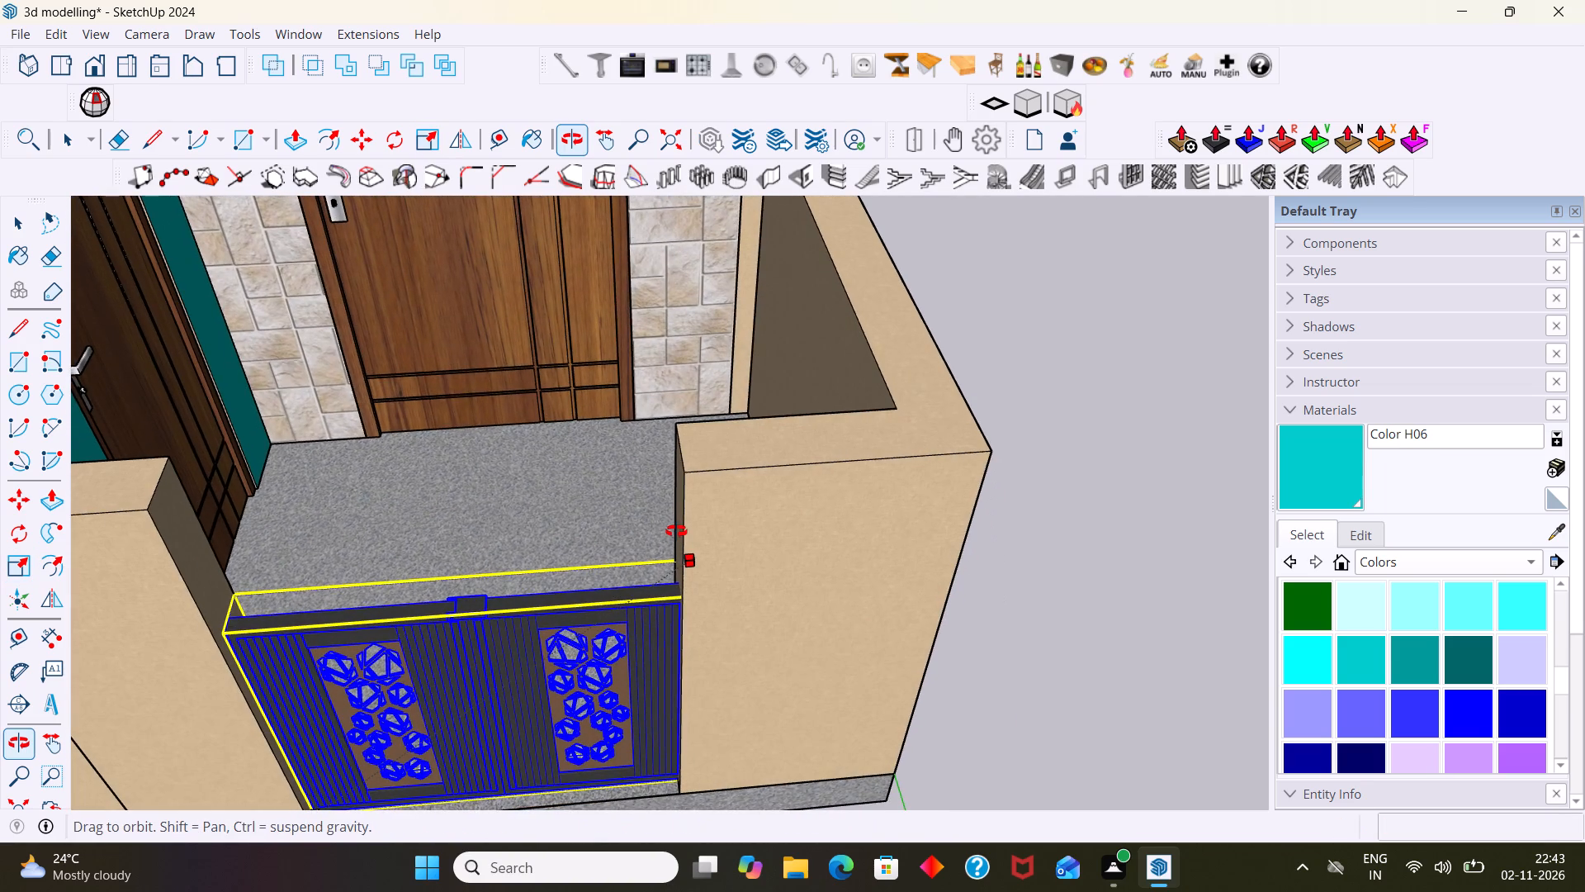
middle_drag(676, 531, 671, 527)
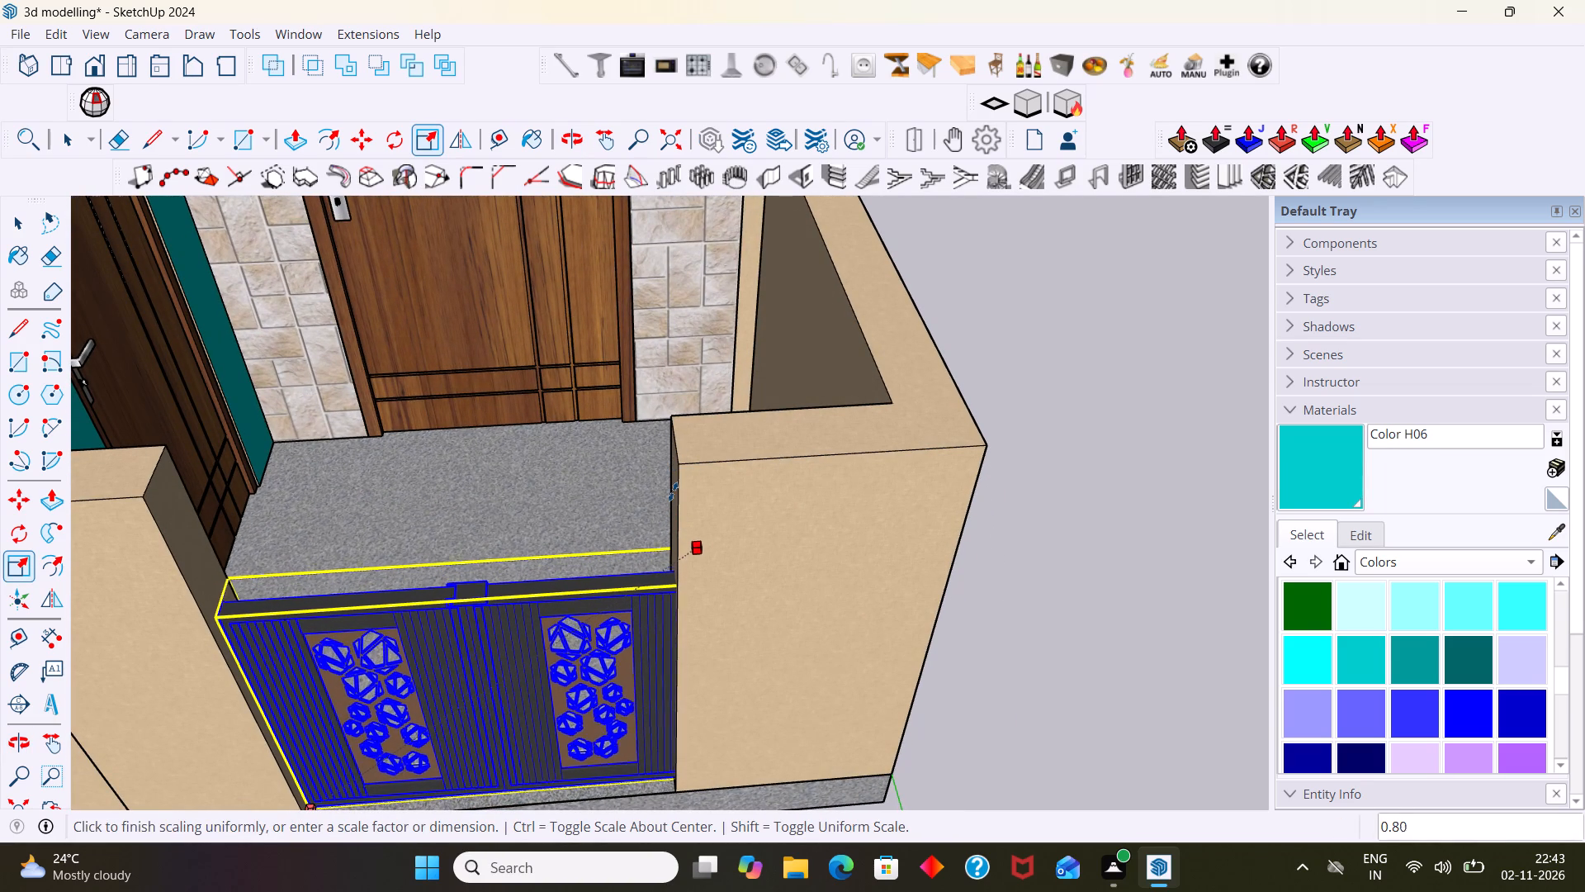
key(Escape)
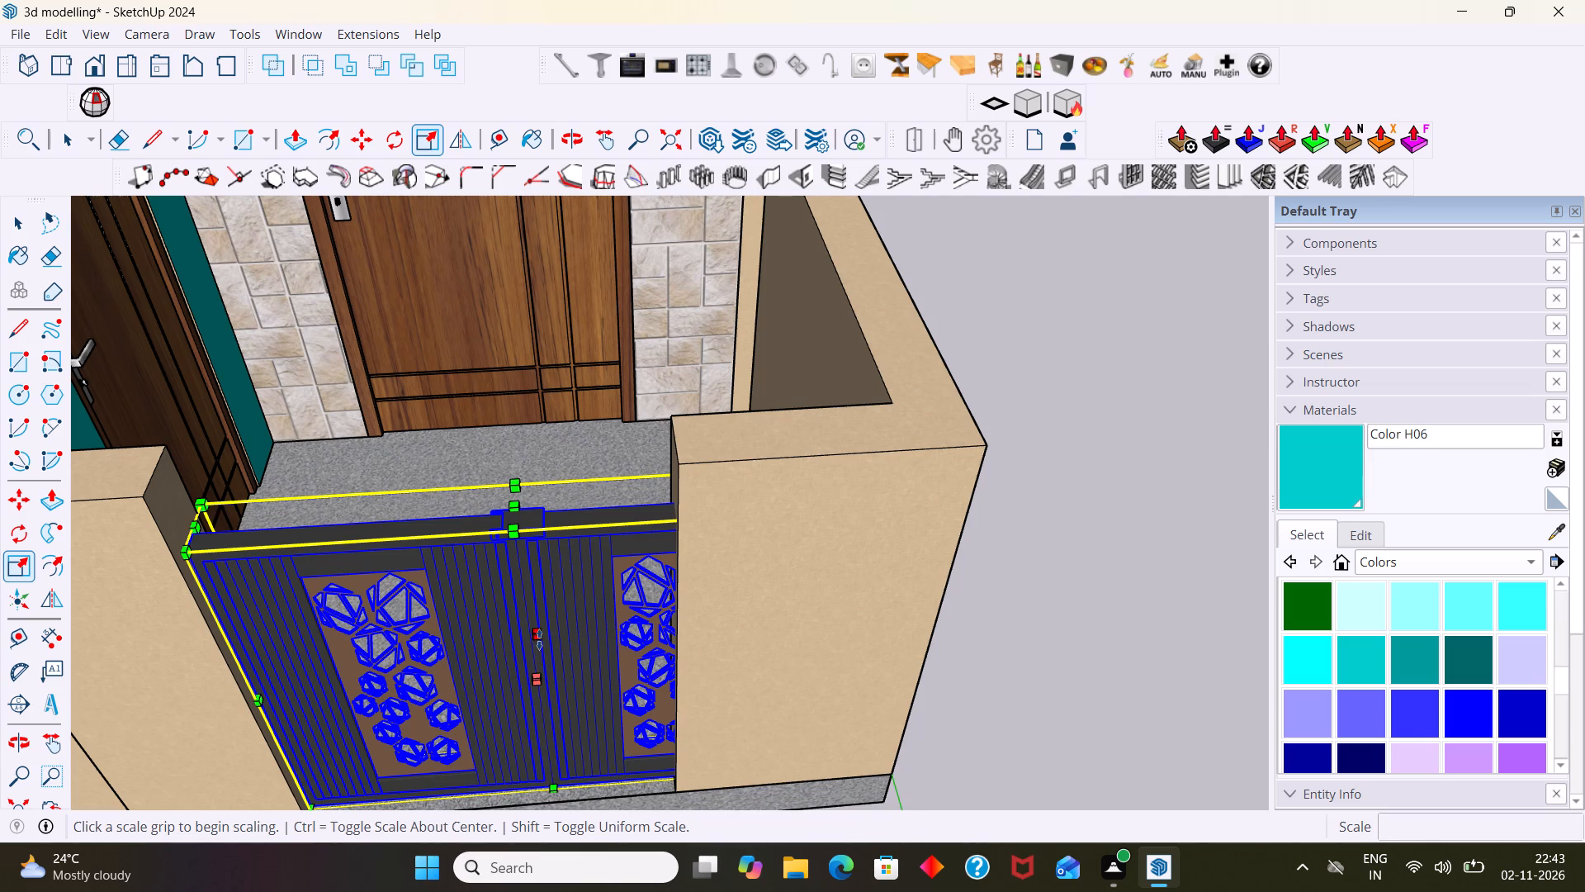
Isolate the selected gate from the rest of the building.
middle_drag(546, 600, 696, 804)
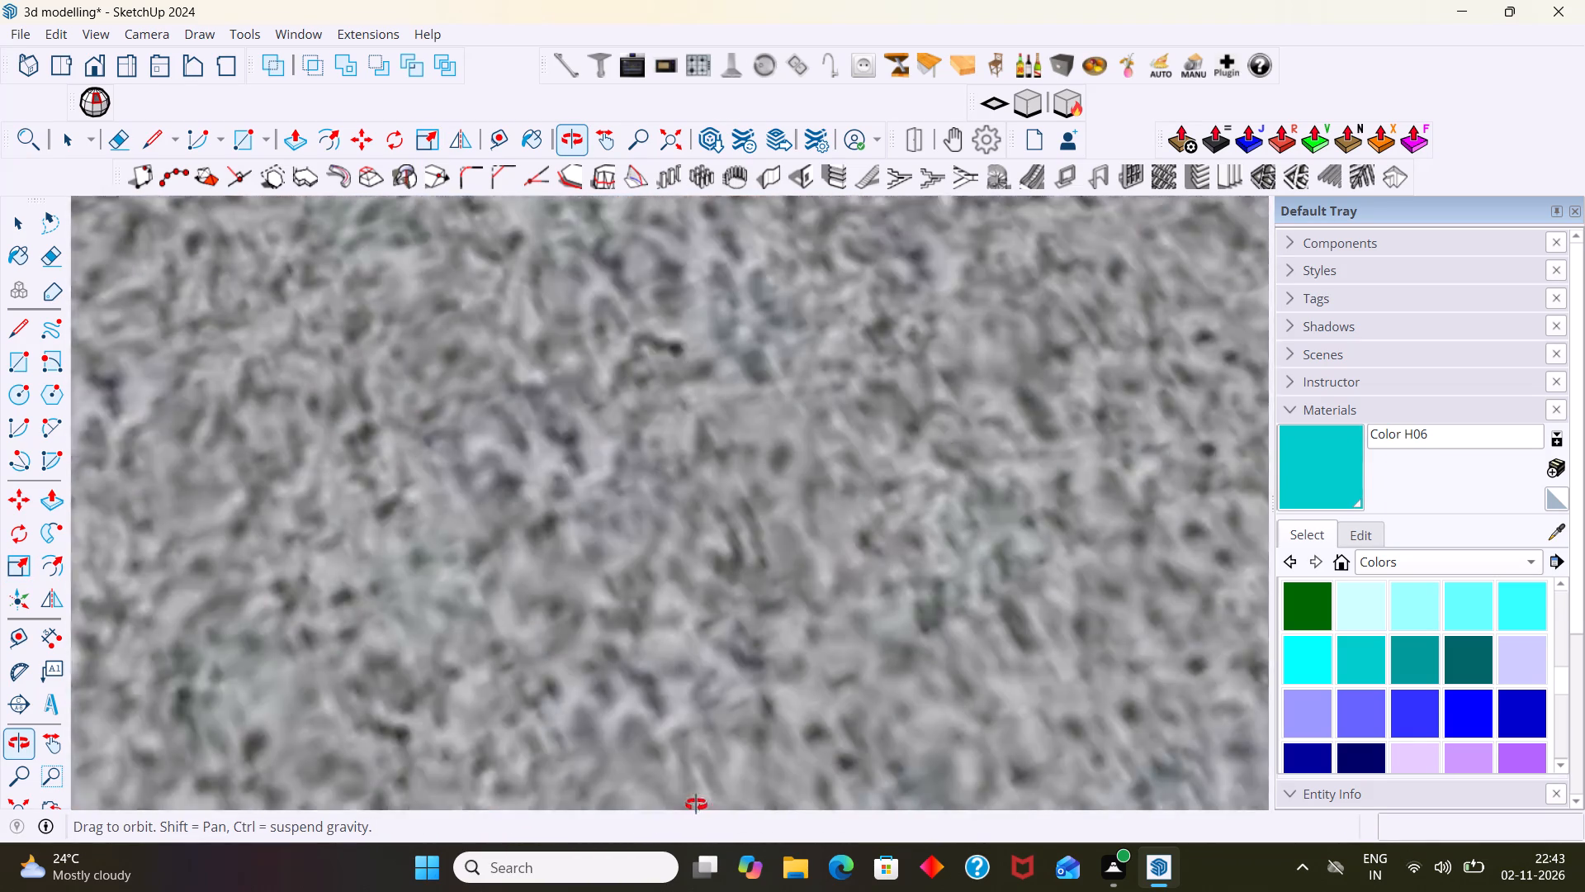
middle_drag(696, 804, 707, 661)
scroll(755, 557, up, 3)
middle_drag(783, 551, 1078, 512)
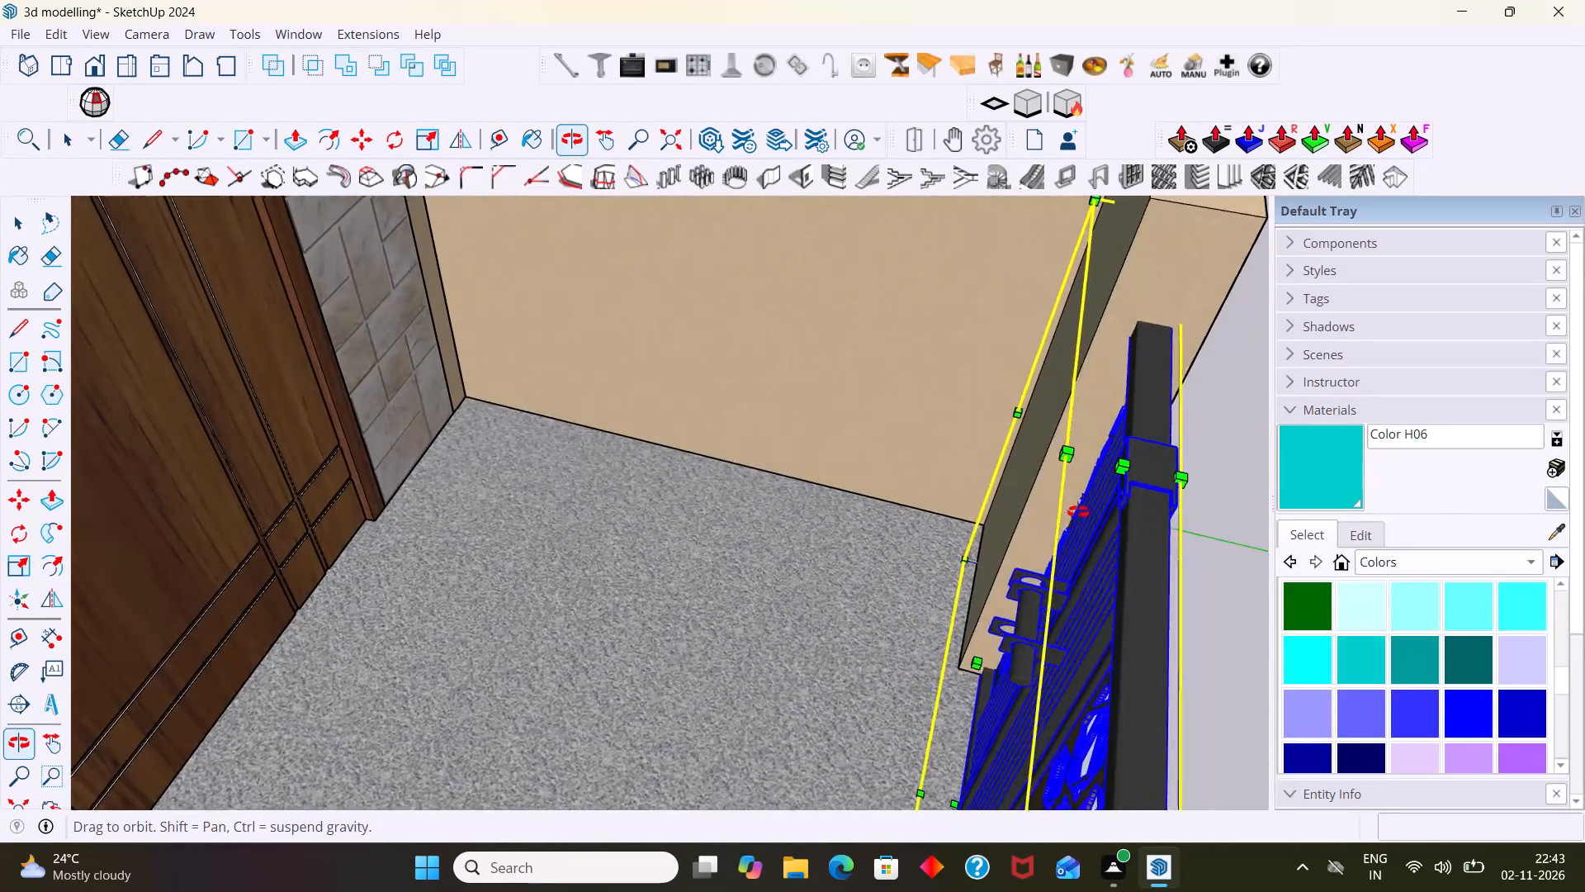
middle_drag(1078, 512, 646, 486)
scroll(646, 491, down, 11)
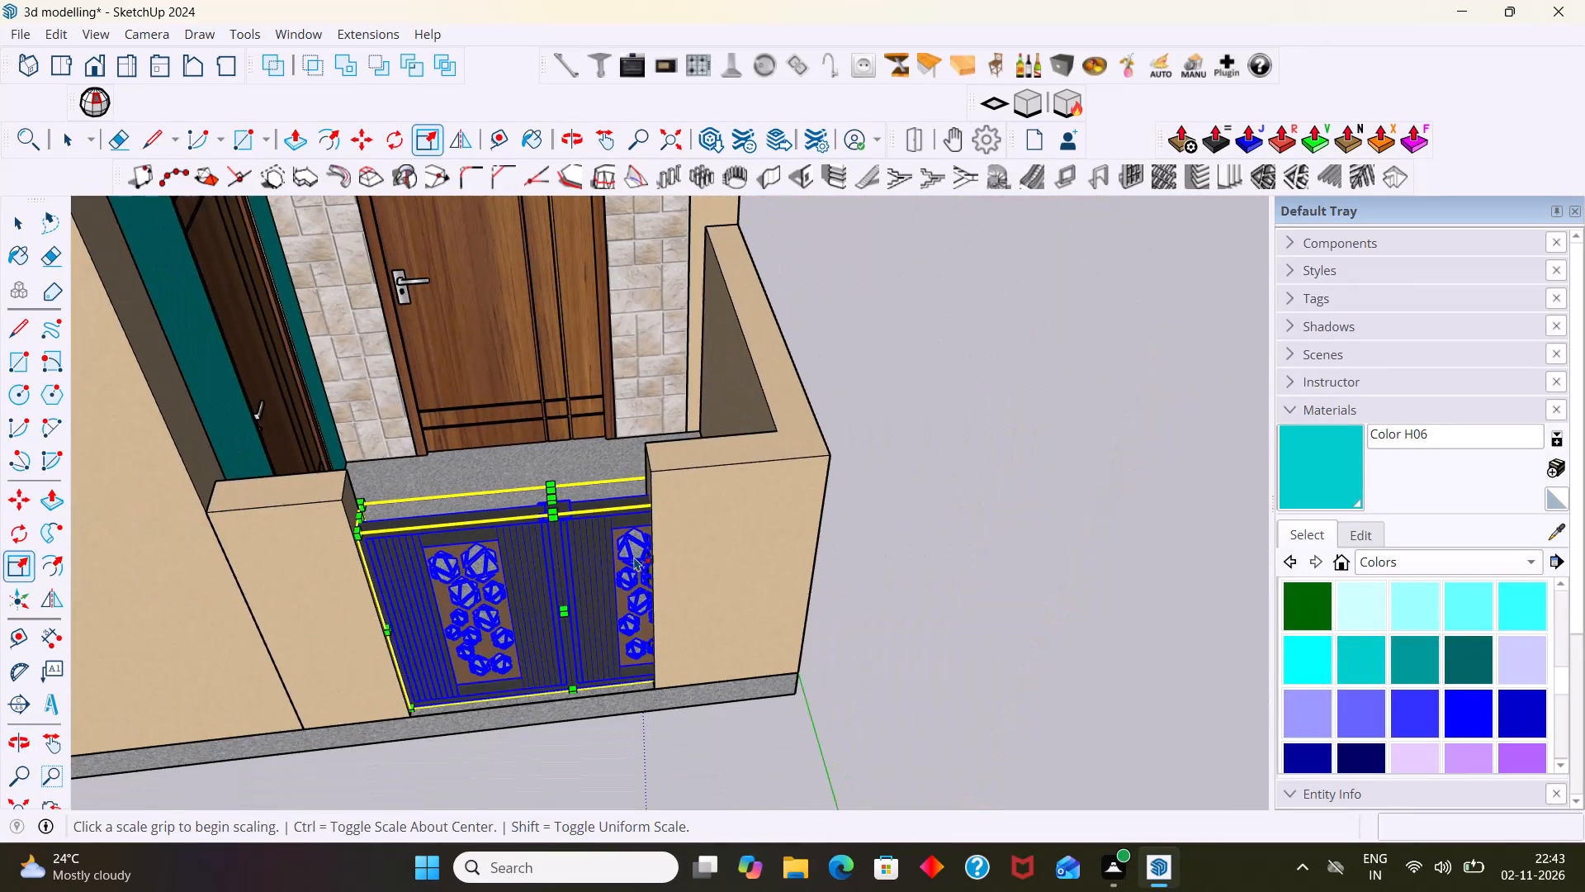
right_click(624, 572)
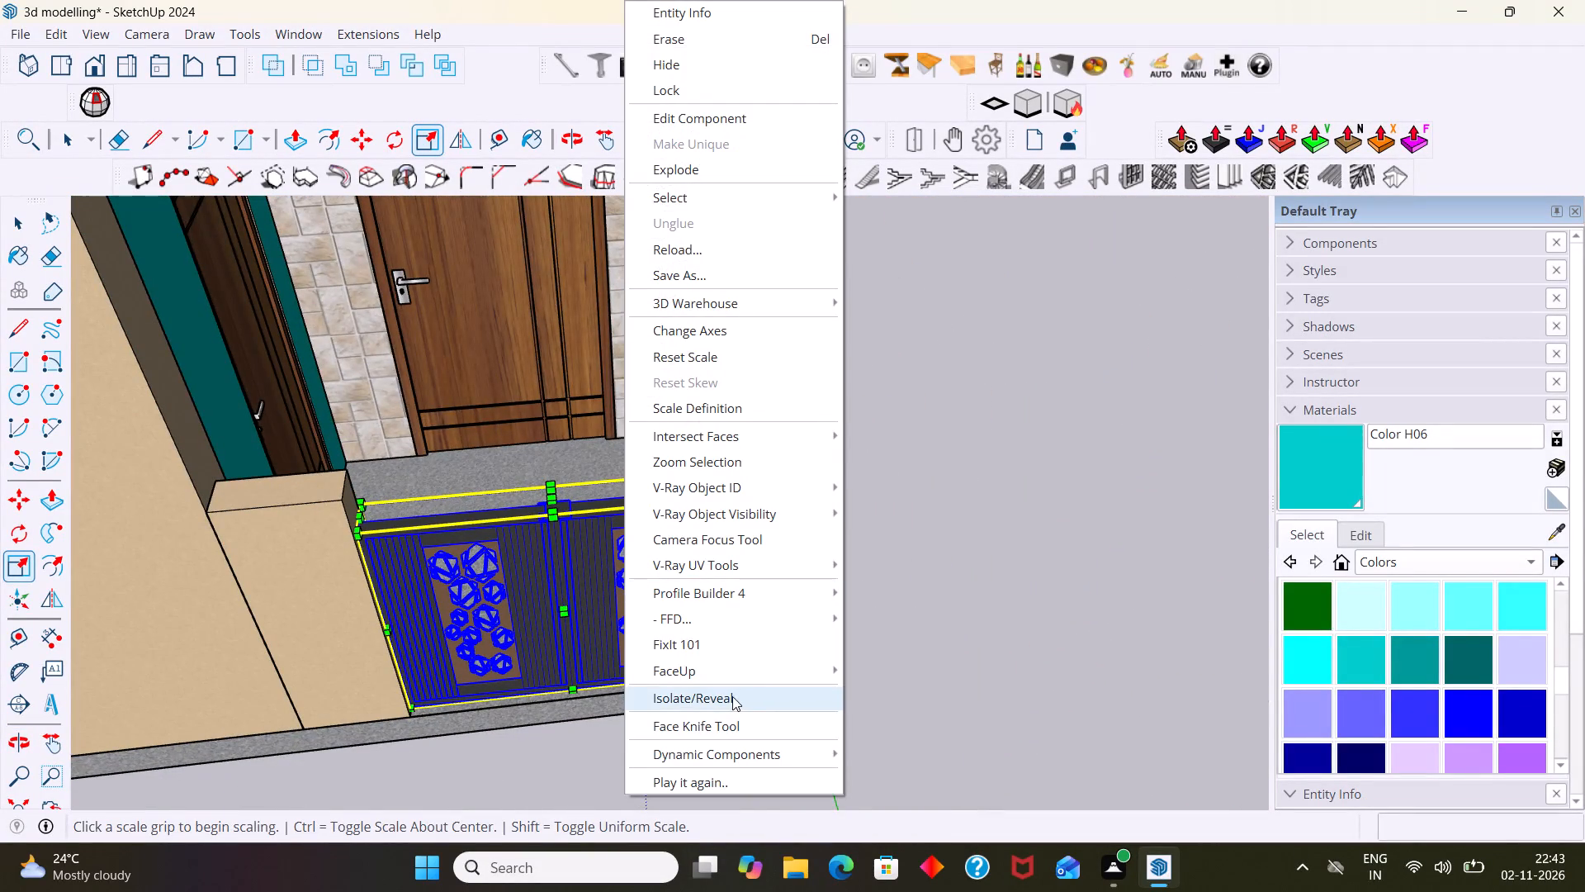
click(732, 696)
Scale the isolated gate from its free side along the red axis to about 0.47, and clear the selection.
middle_drag(694, 609, 442, 519)
scroll(818, 624, up, 3)
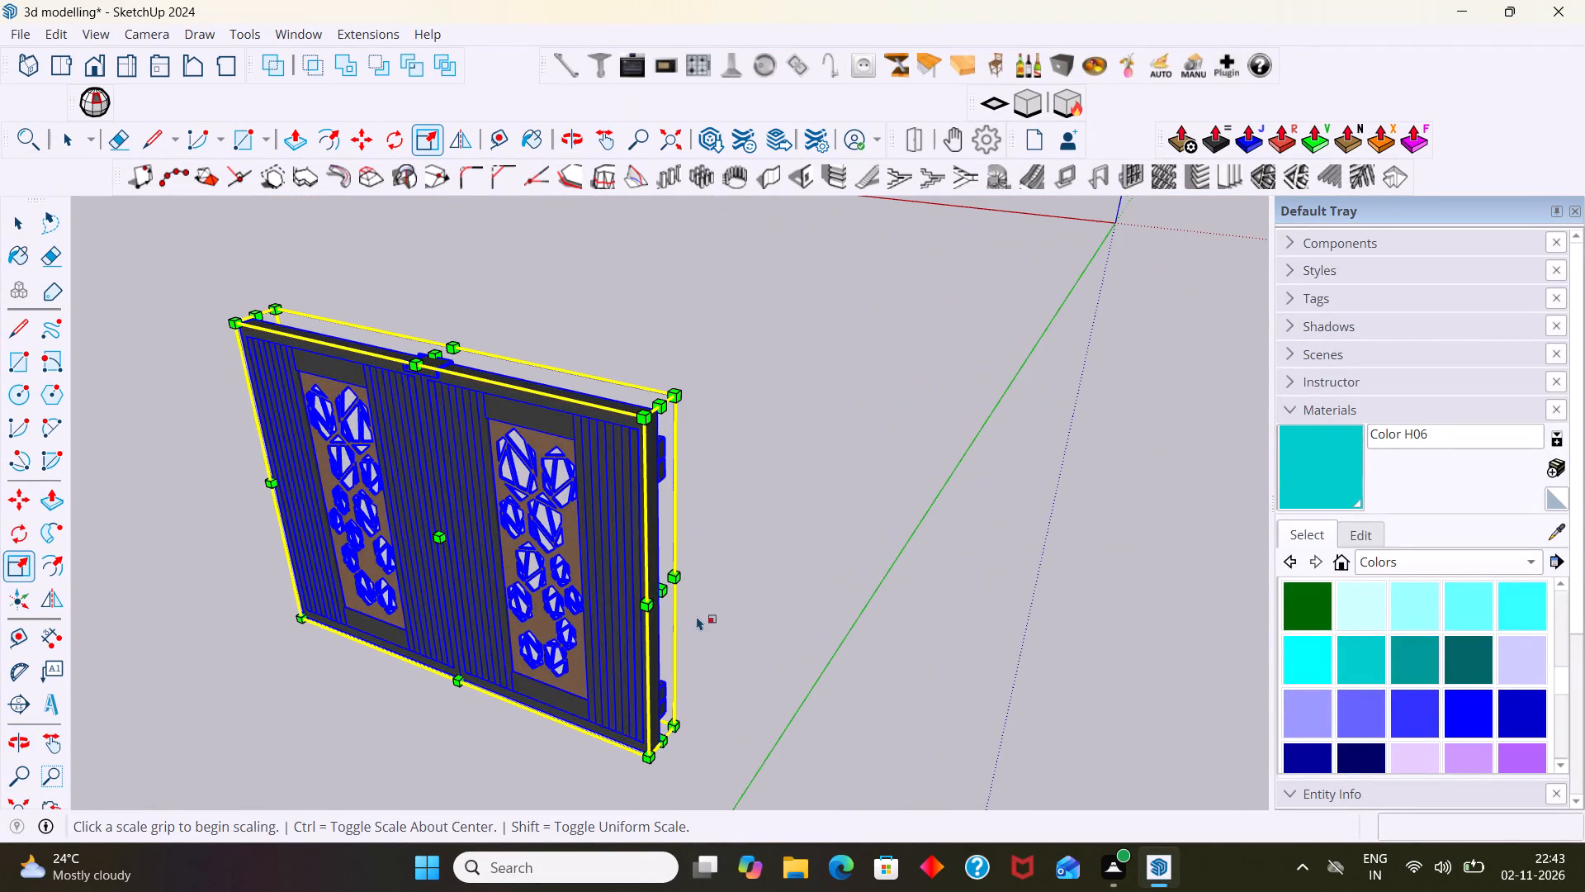
click(662, 592)
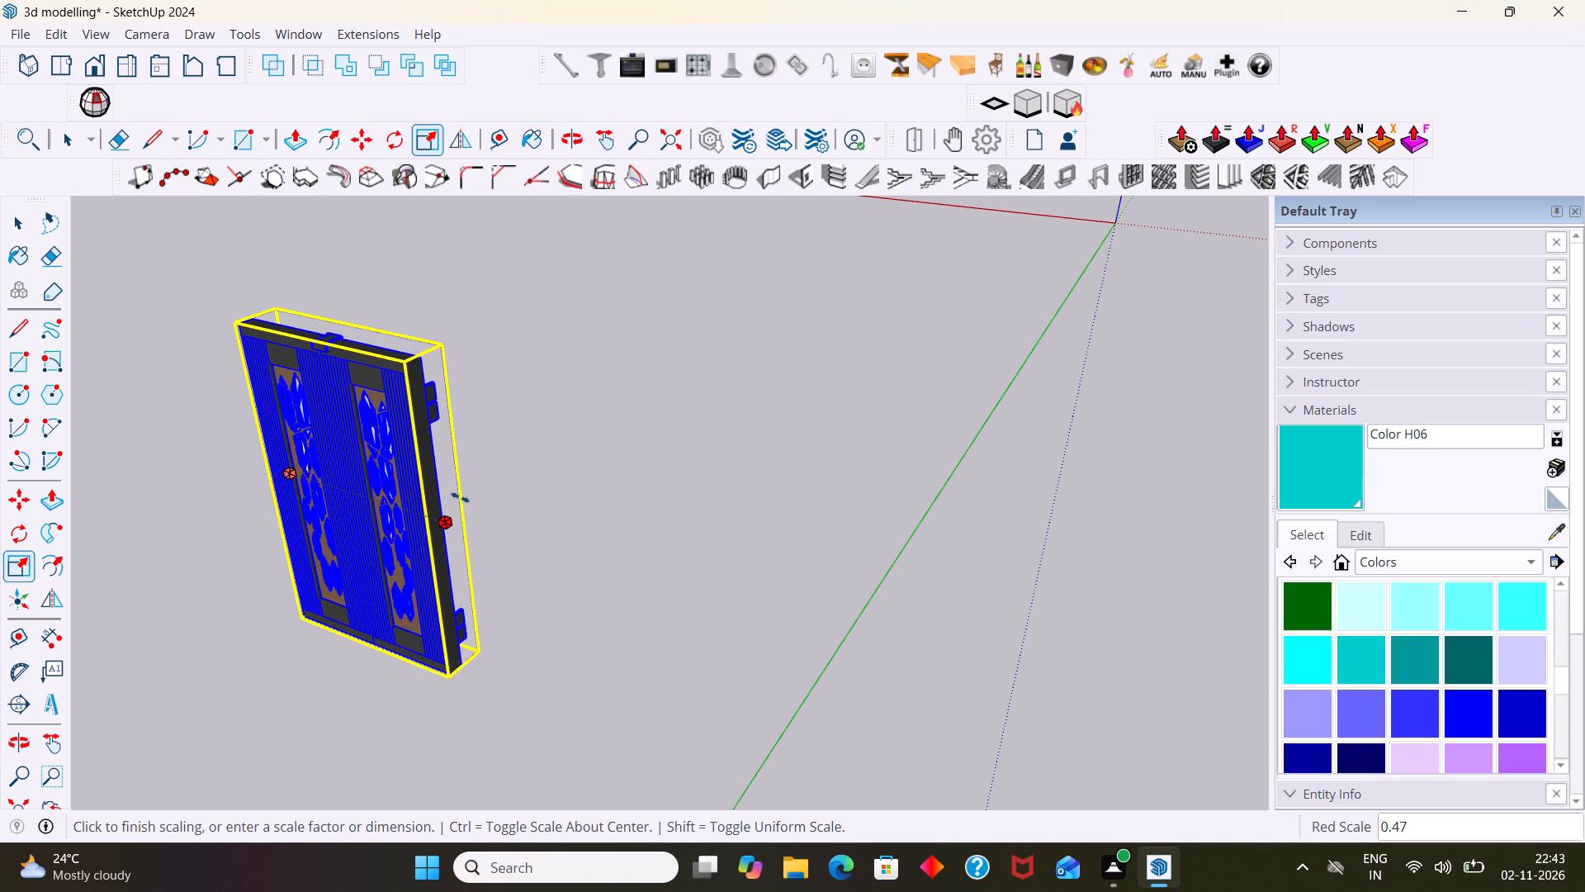
click(460, 497)
right_click(469, 496)
click(499, 453)
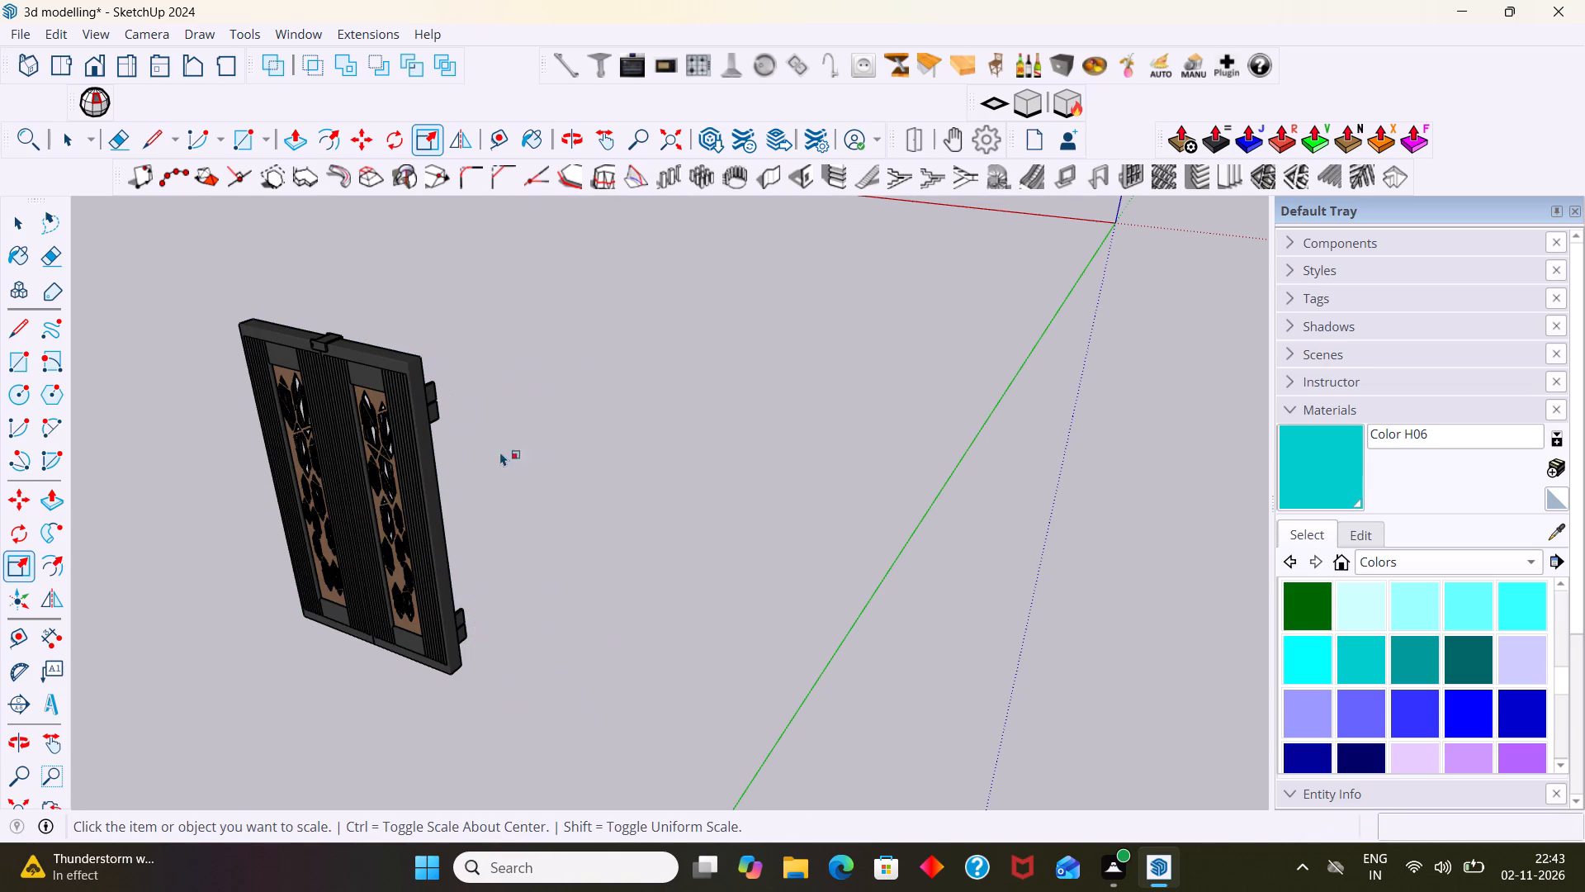
Reveal the rest of the building around the isolated gate.
right_click(391, 460)
click(498, 688)
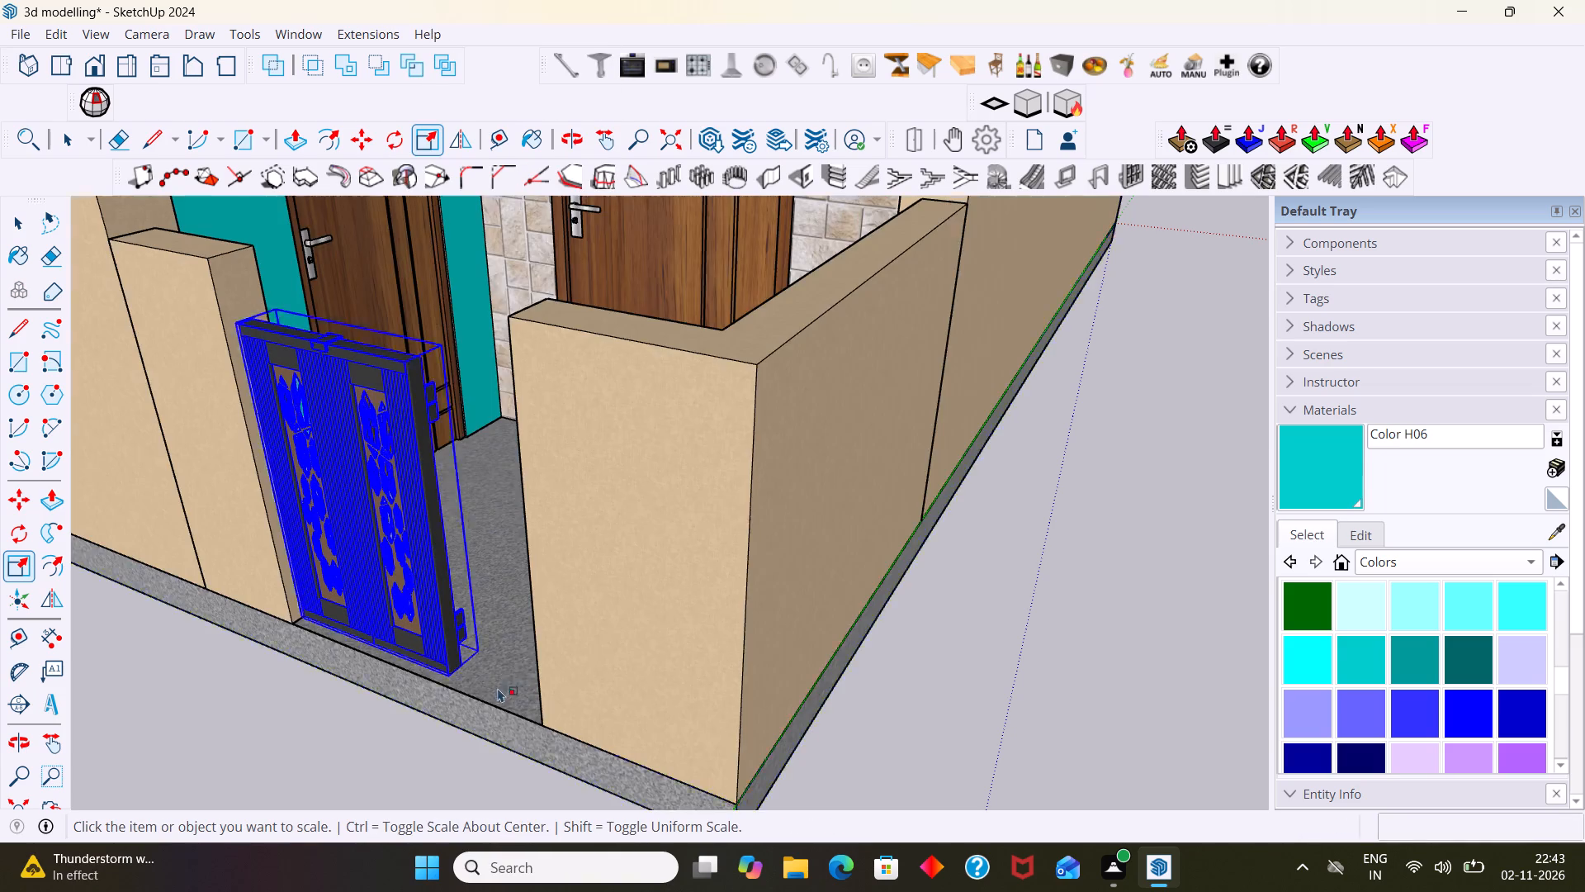
Scale the gate from its free side along the red axis to about 1.61 so it meets the opposite low wall.
scroll(514, 646, down, 1)
middle_drag(519, 638, 651, 632)
scroll(636, 605, up, 2)
middle_drag(635, 605, 605, 601)
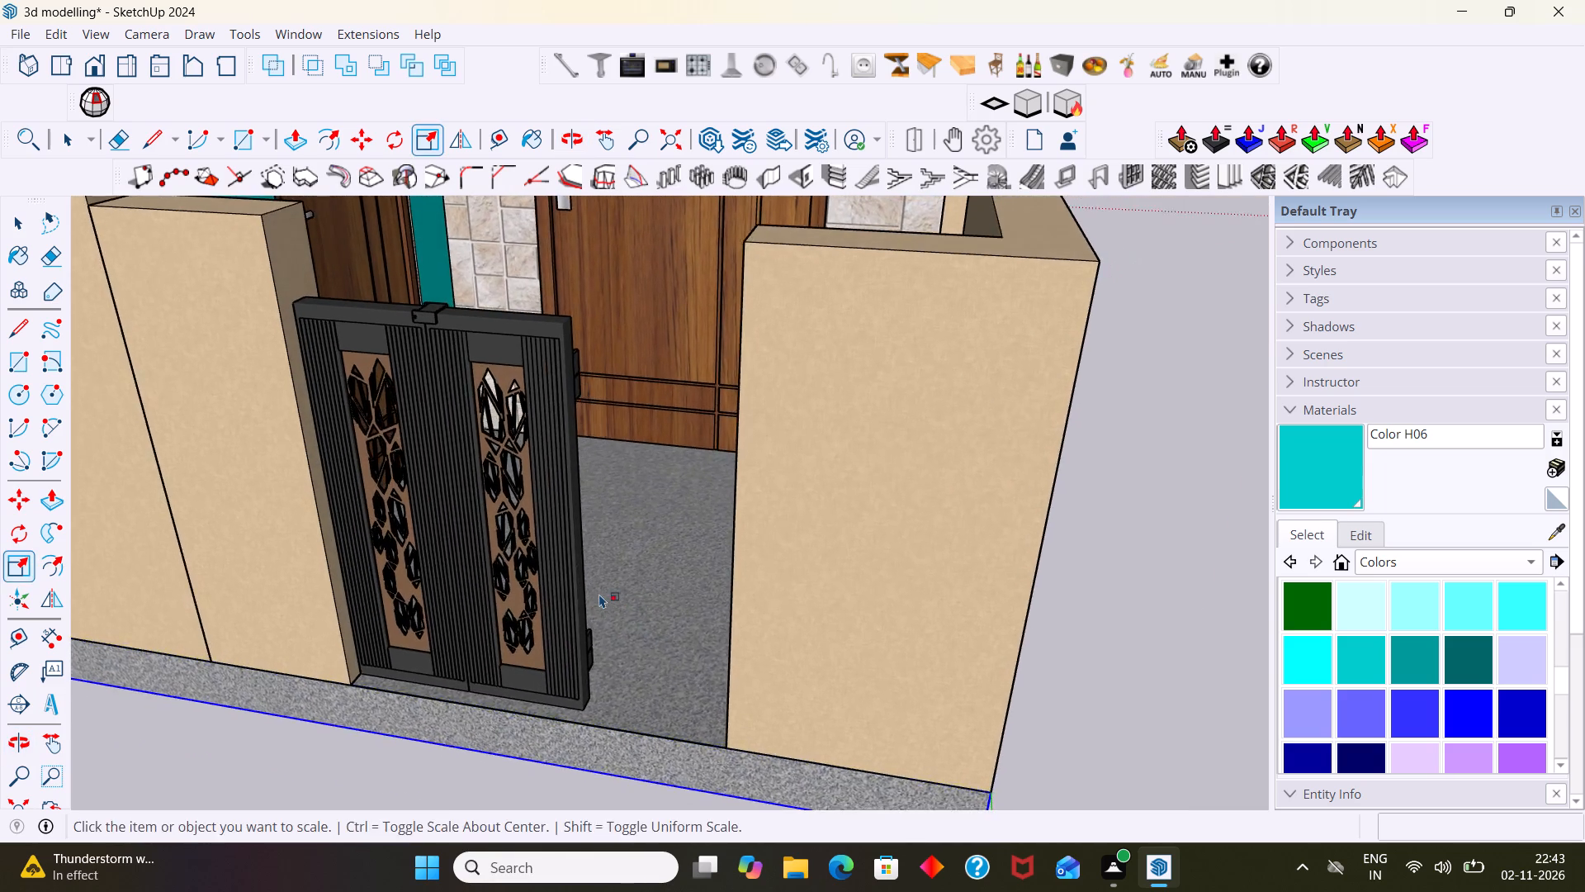
scroll(599, 594, up, 2)
middle_drag(591, 592, 494, 581)
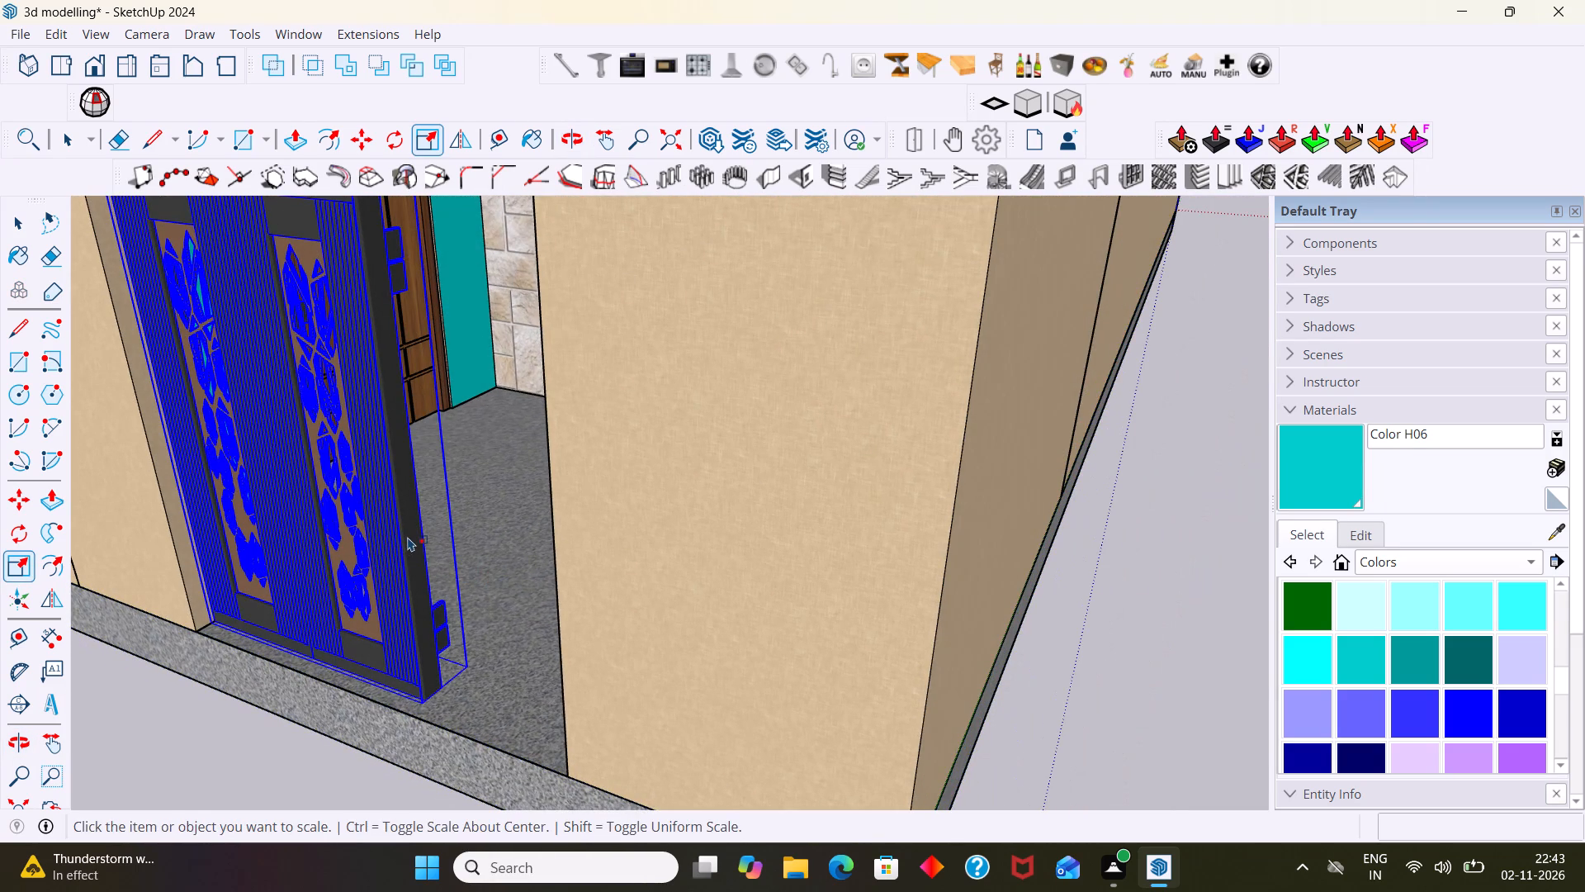
key(s)
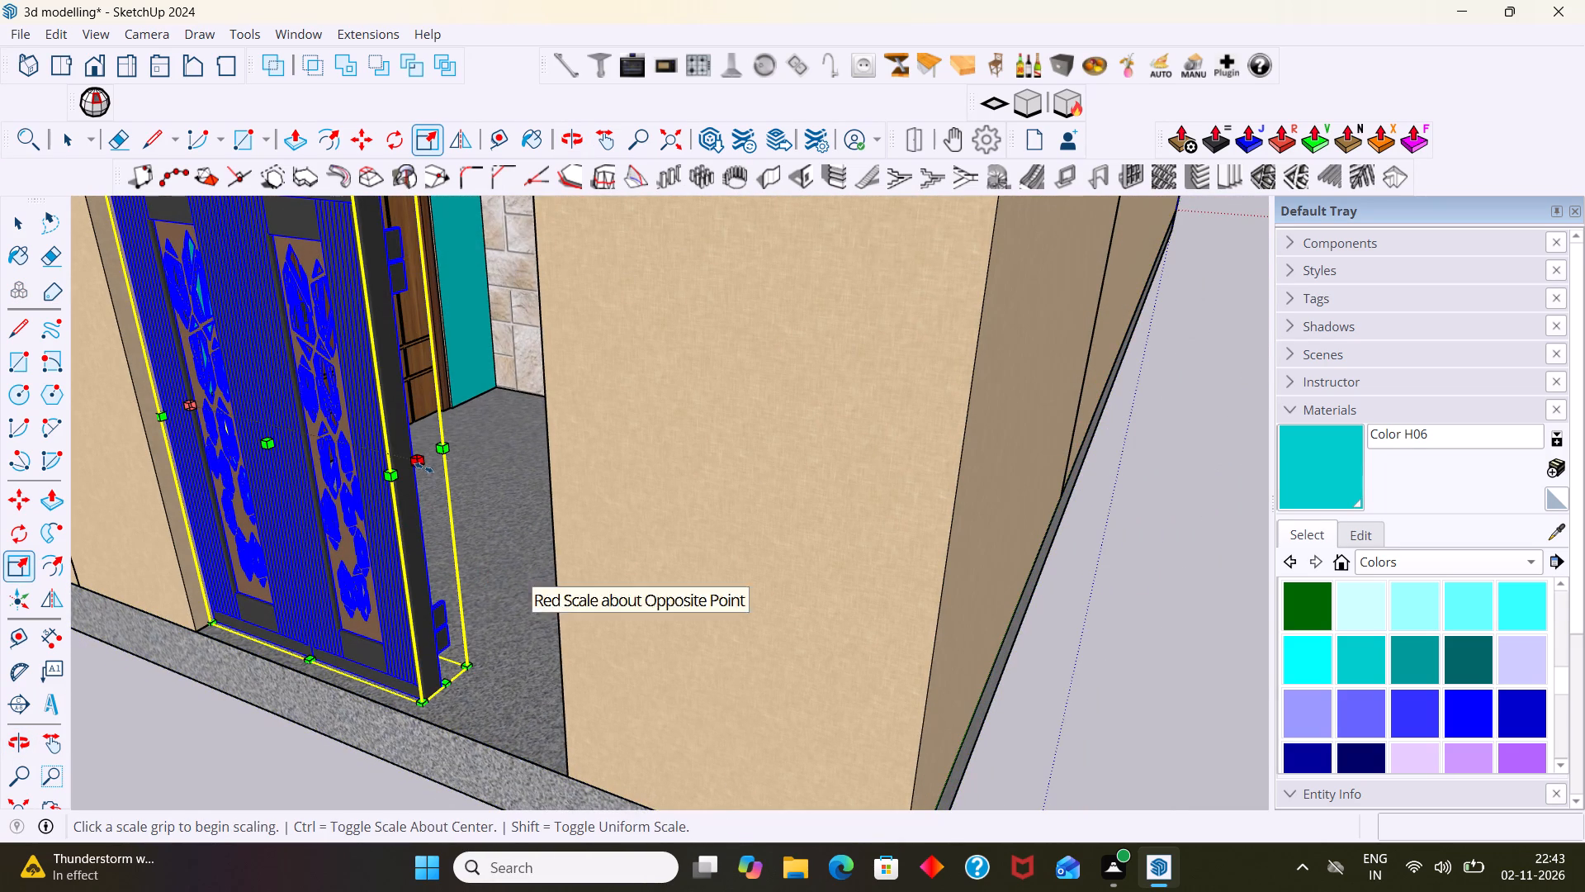
click(423, 467)
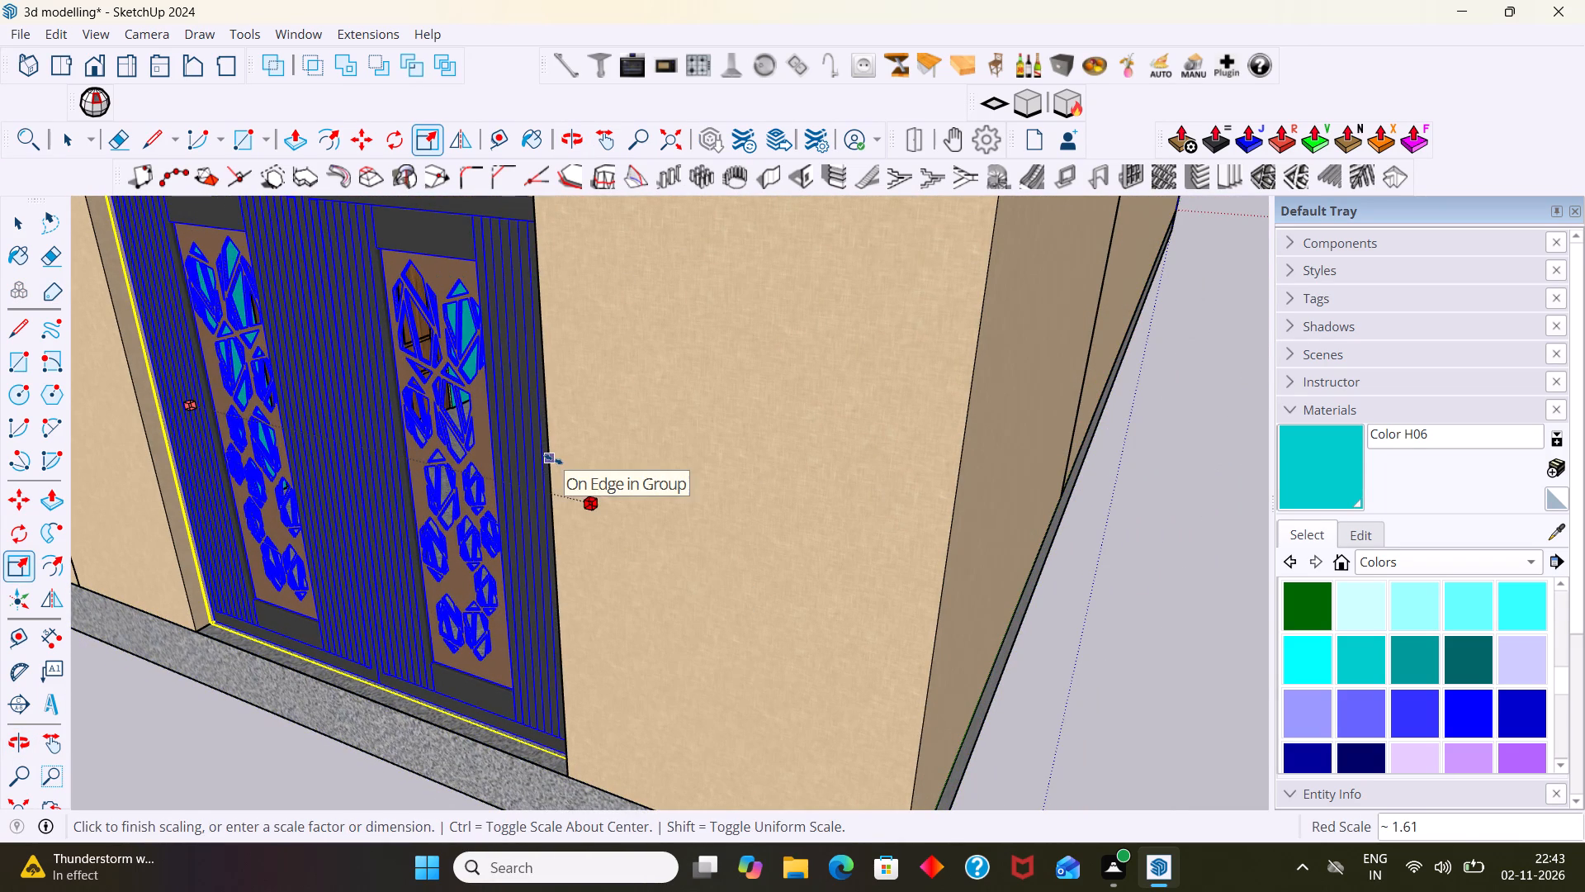
click(553, 459)
scroll(553, 460, down, 10)
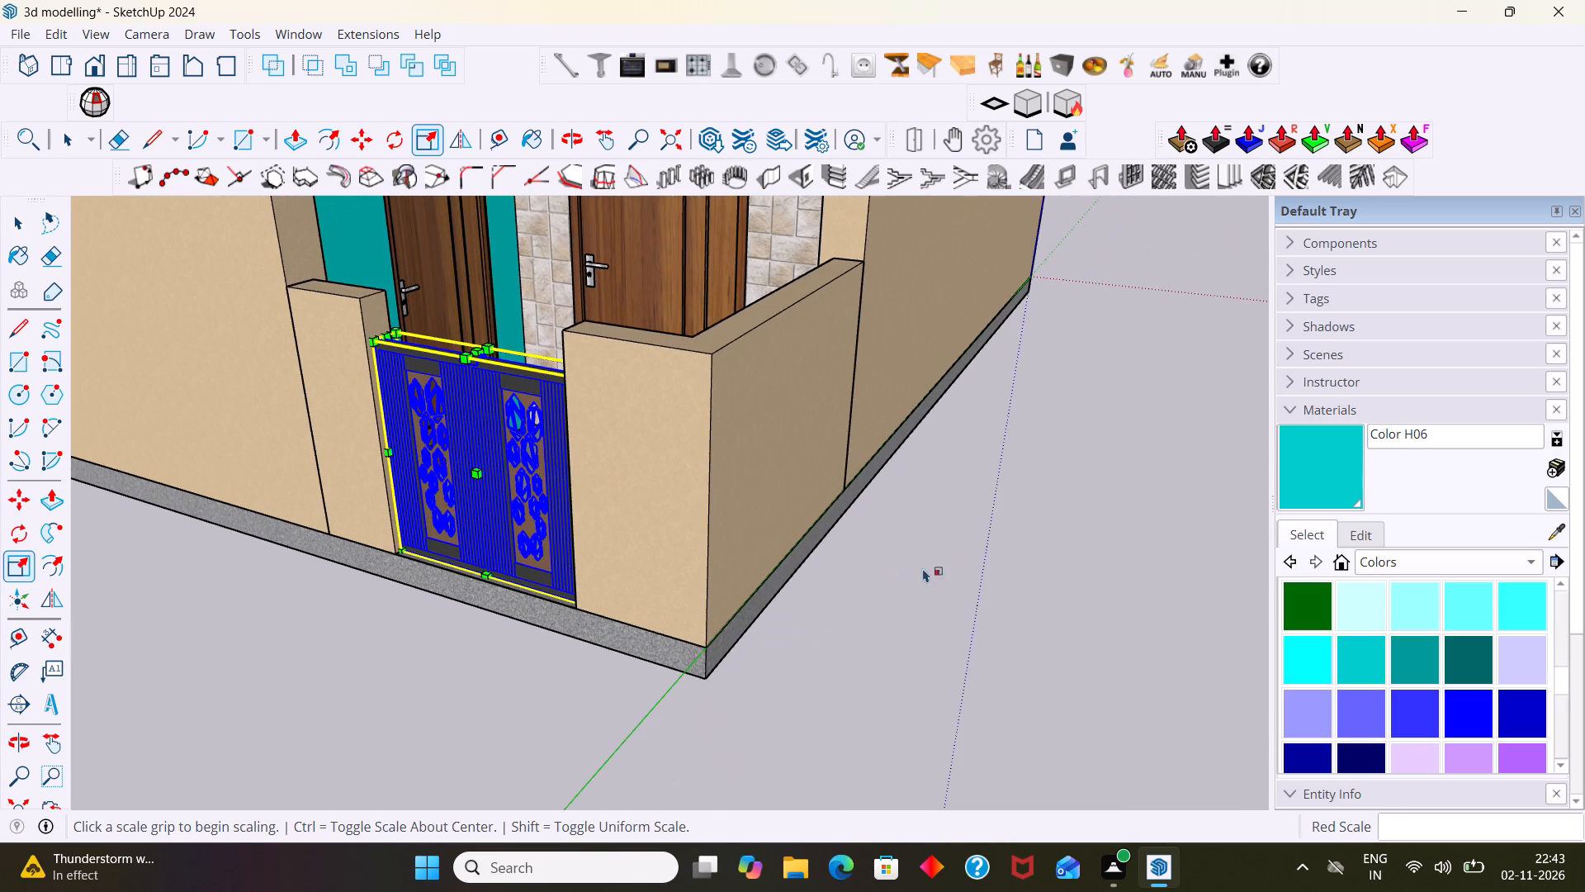
click(963, 578)
Scale the gate from its top along the blue axis to about 1.19, up to the low wall's top corner.
middle_drag(656, 504, 845, 543)
scroll(698, 448, up, 4)
scroll(575, 413, up, 2)
click(639, 398)
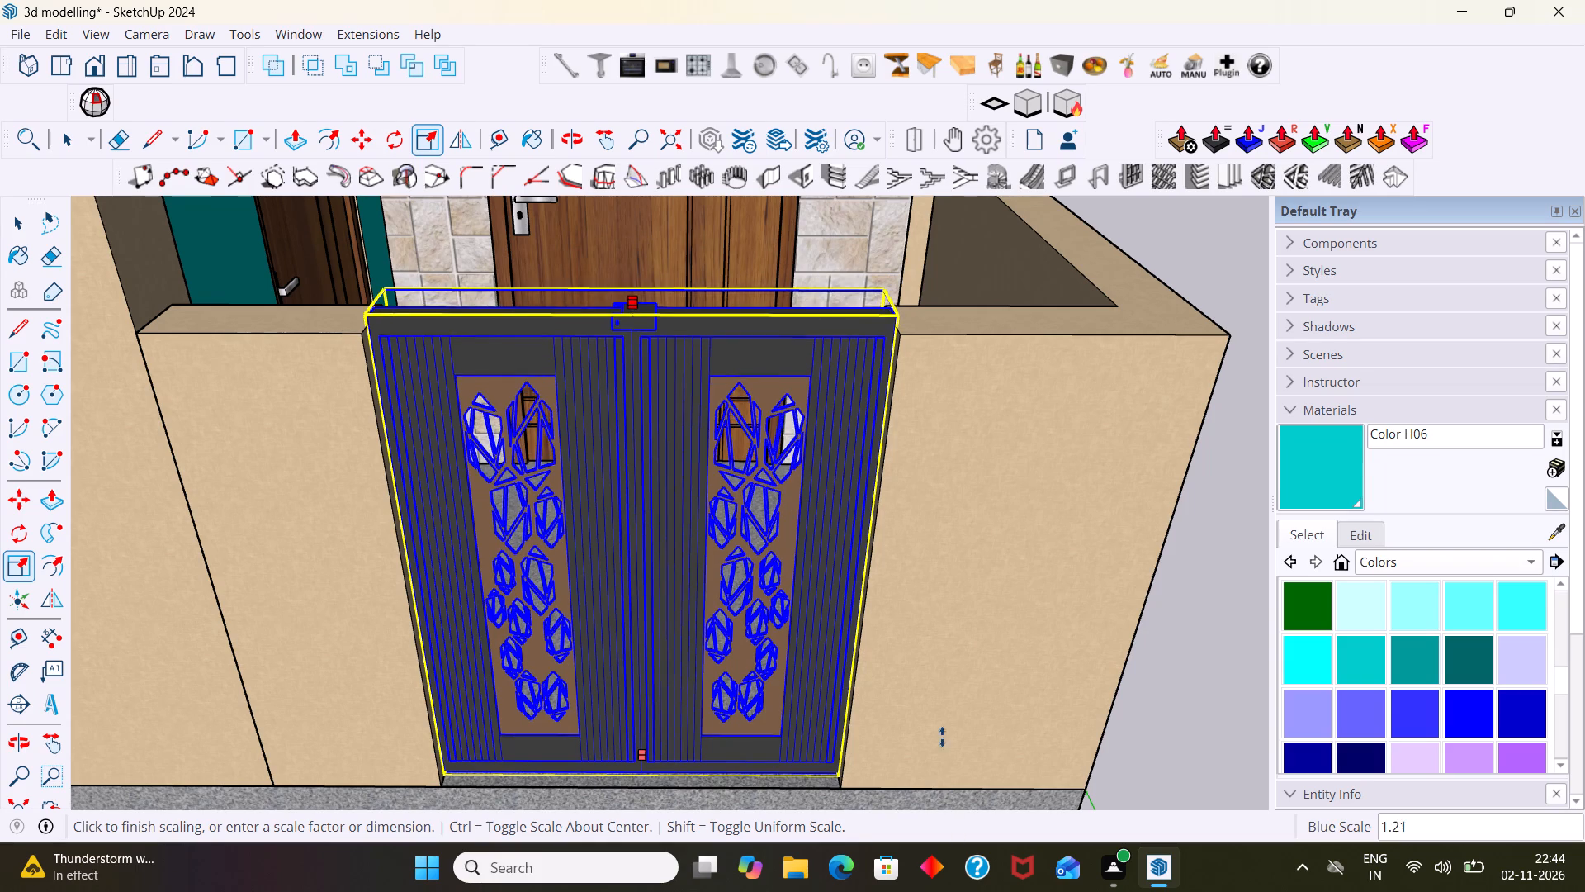
click(901, 342)
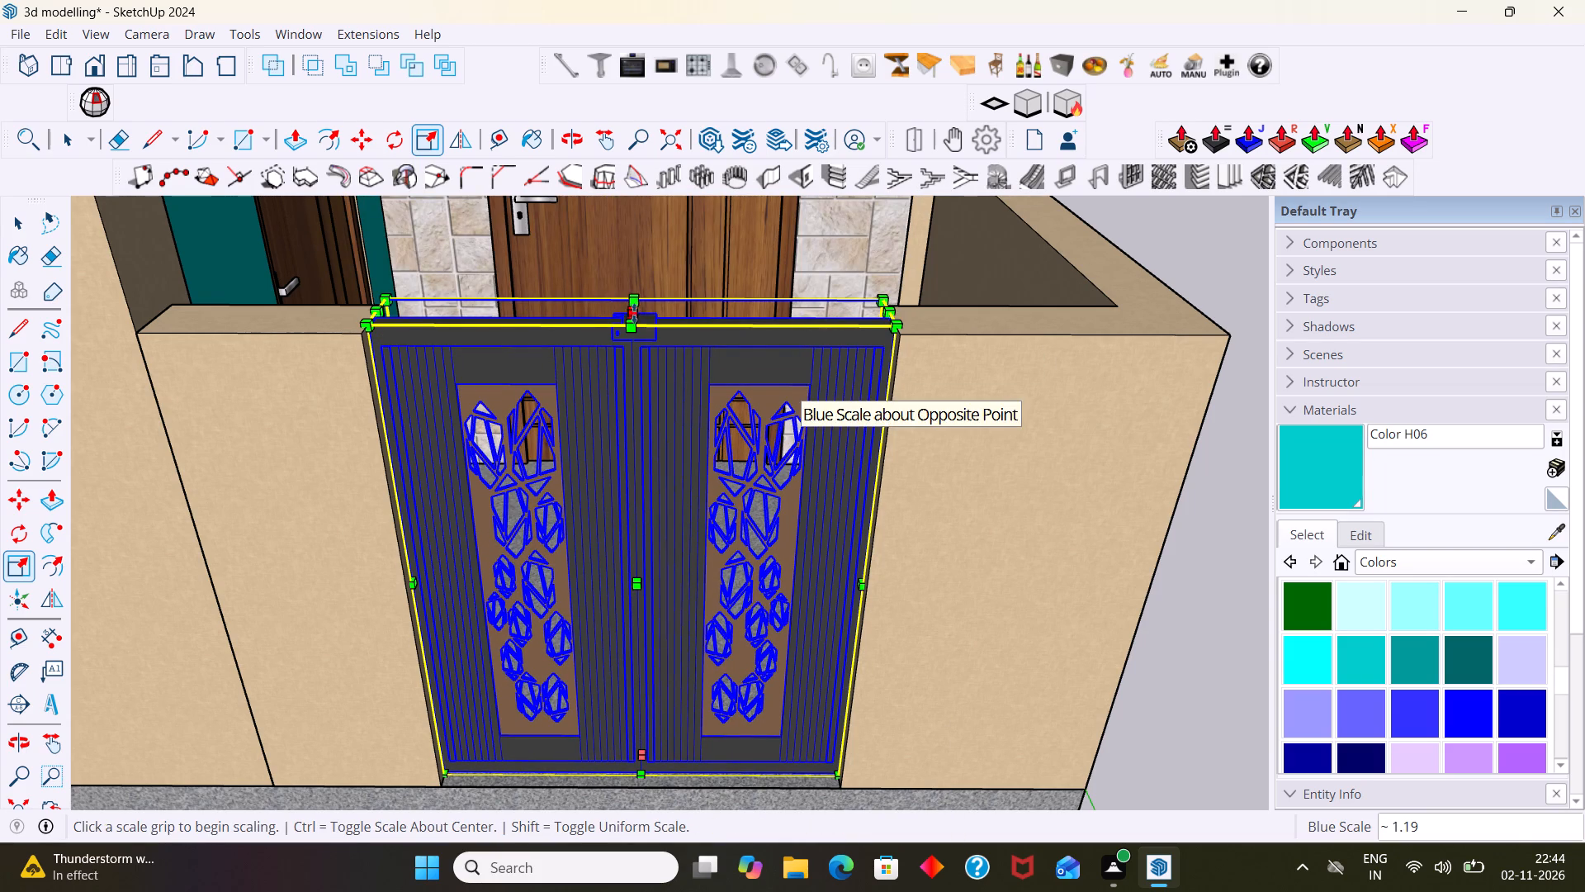
Scale the gate from its top along the blue axis to the adjoining low wall's upper corner, and clear the selection.
click(636, 312)
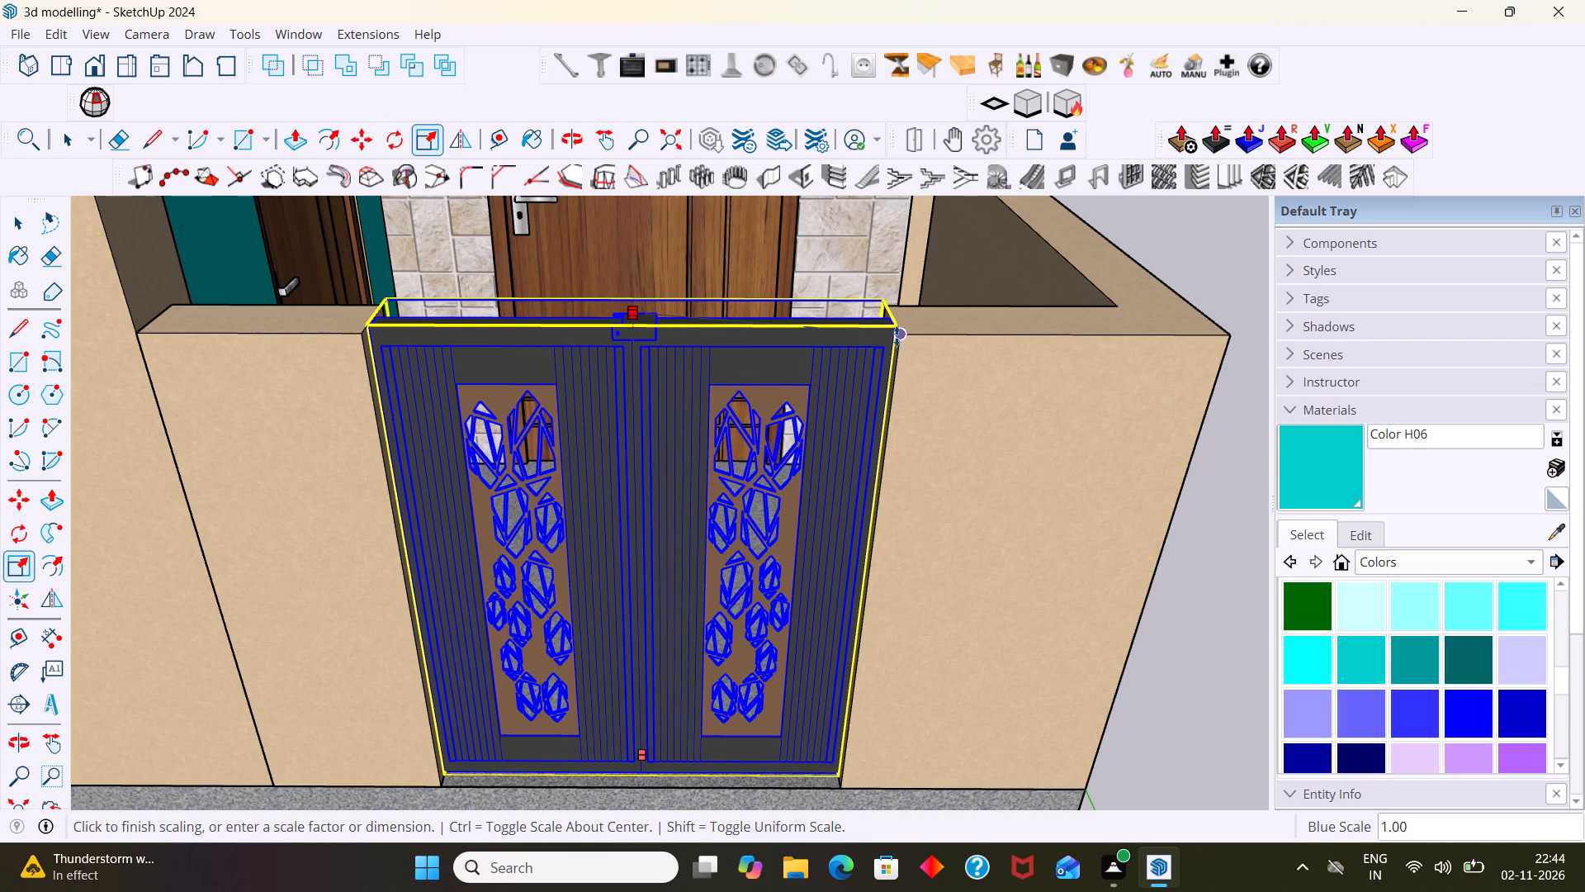
click(897, 336)
key(space)
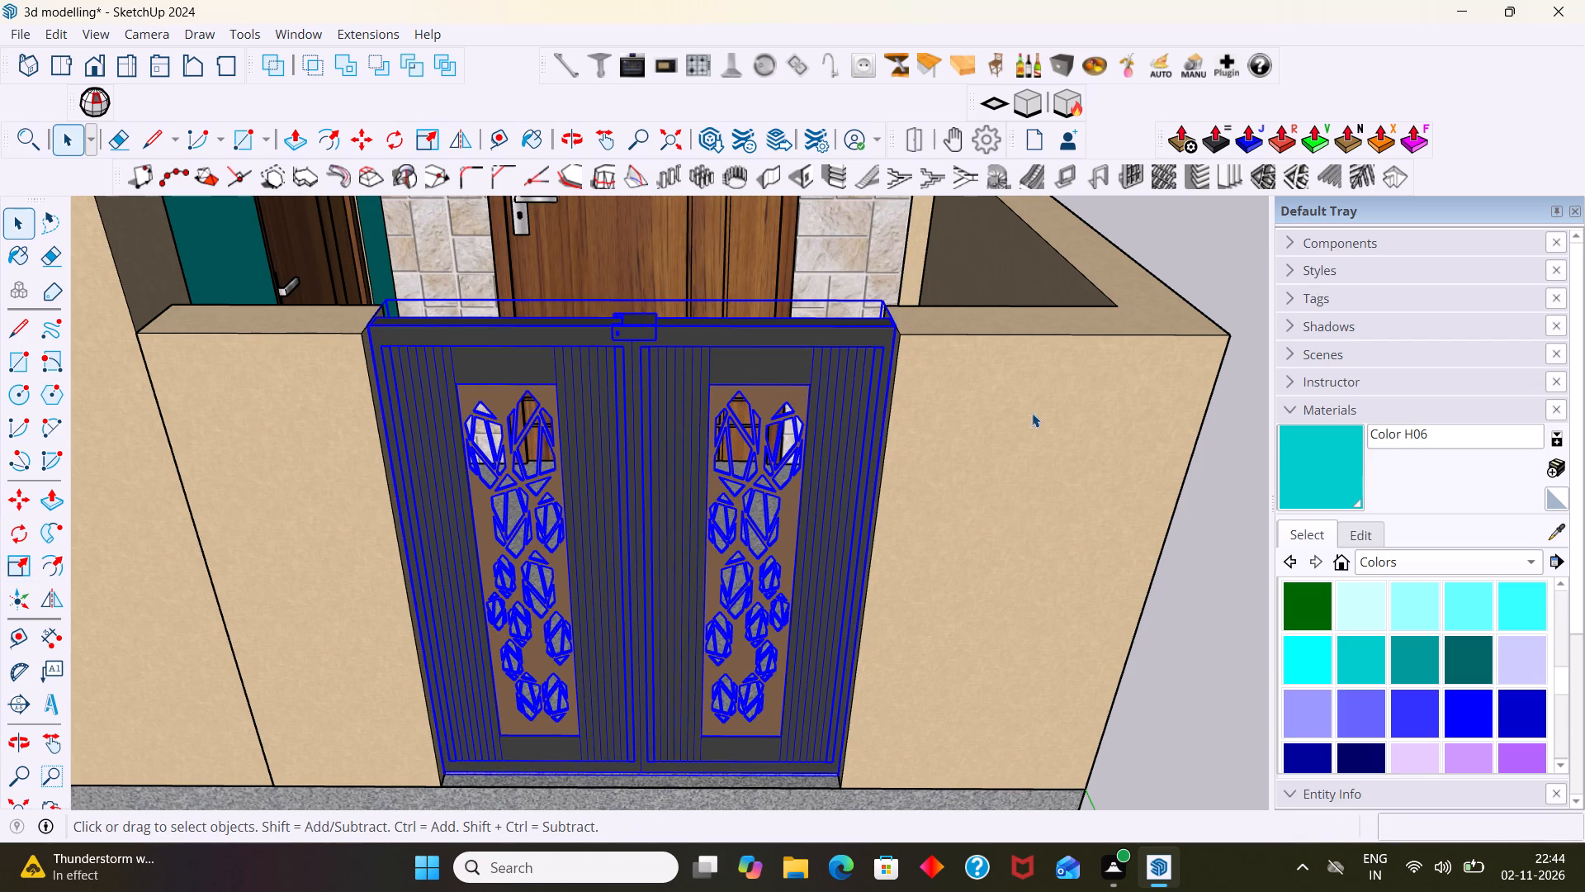
scroll(972, 414, down, 4)
middle_drag(840, 526, 799, 437)
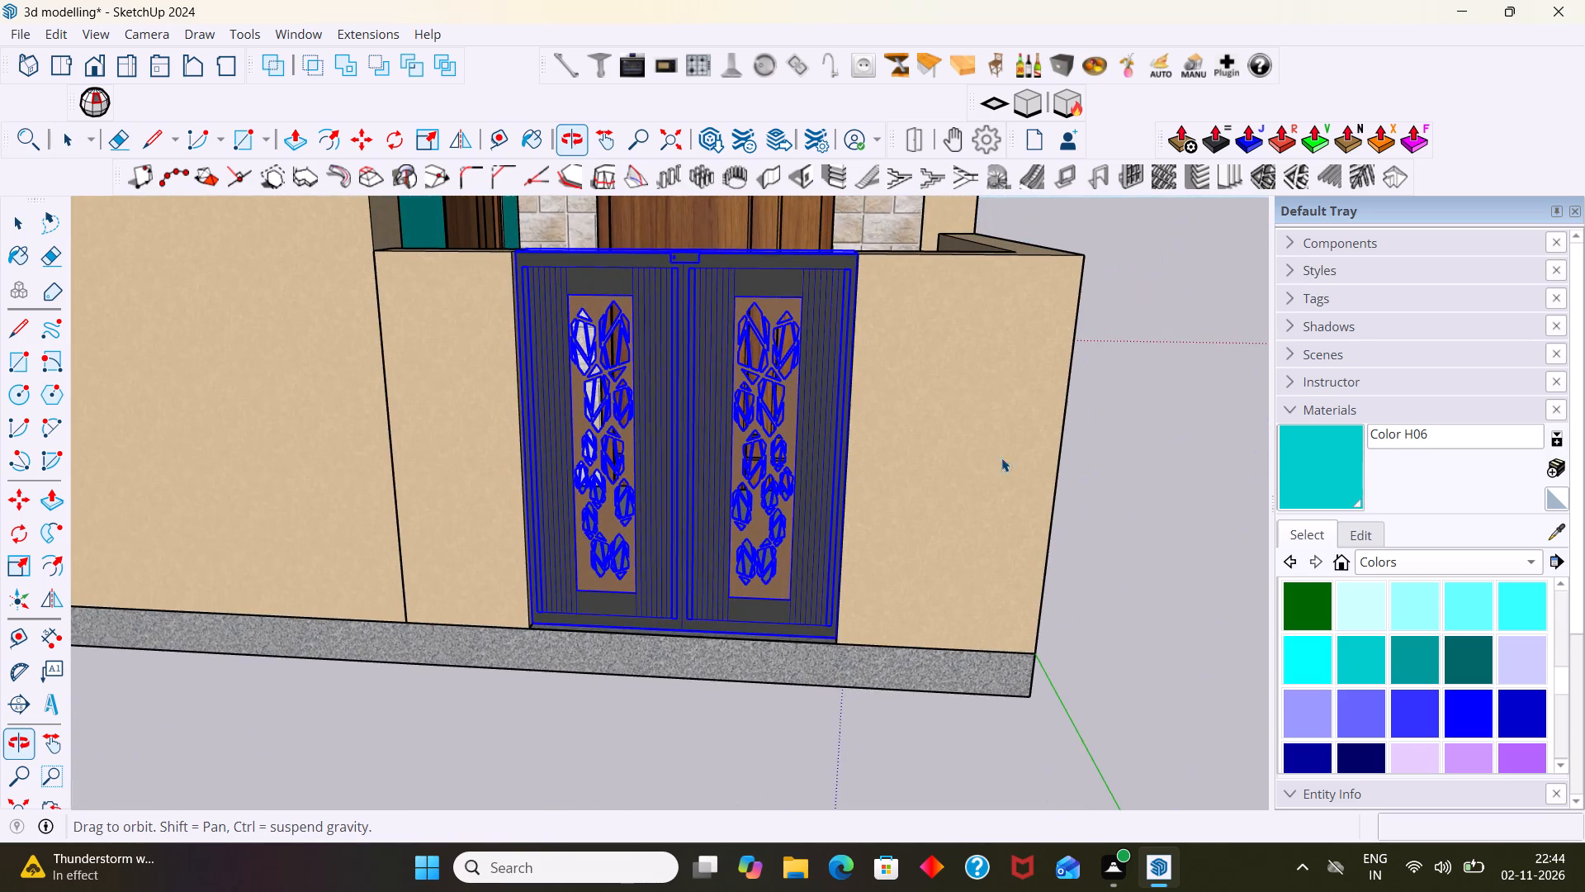
click(1155, 423)
Examine how the resized gate fits between the two low walls from several angles.
middle_drag(829, 441, 787, 491)
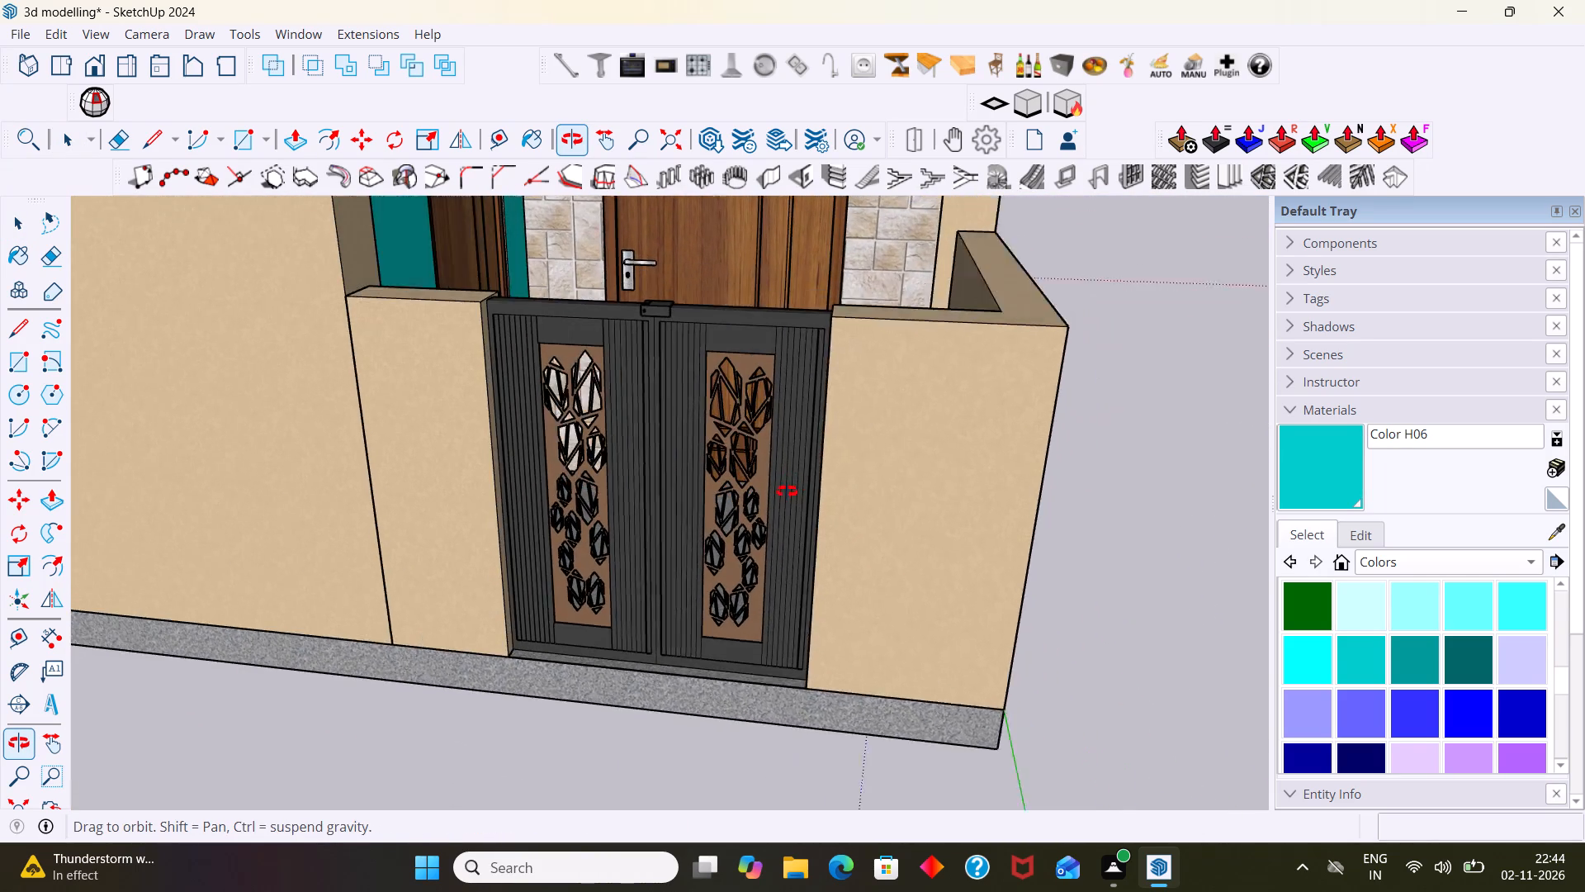
middle_drag(787, 491, 773, 496)
scroll(577, 414, up, 16)
scroll(509, 301, down, 17)
middle_drag(585, 335, 604, 342)
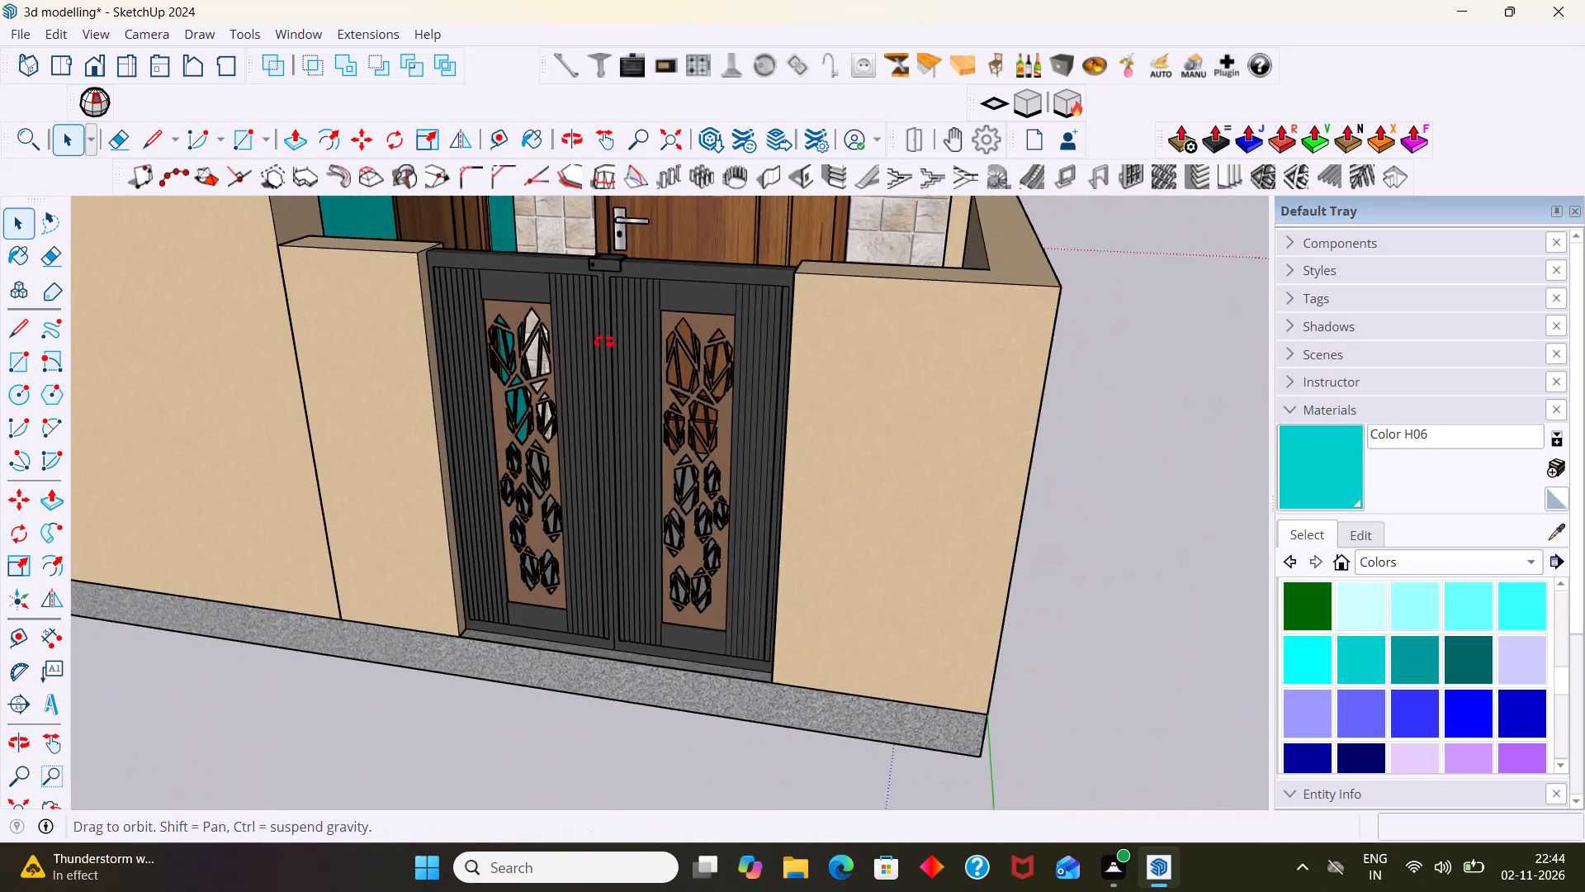
middle_drag(604, 342, 488, 365)
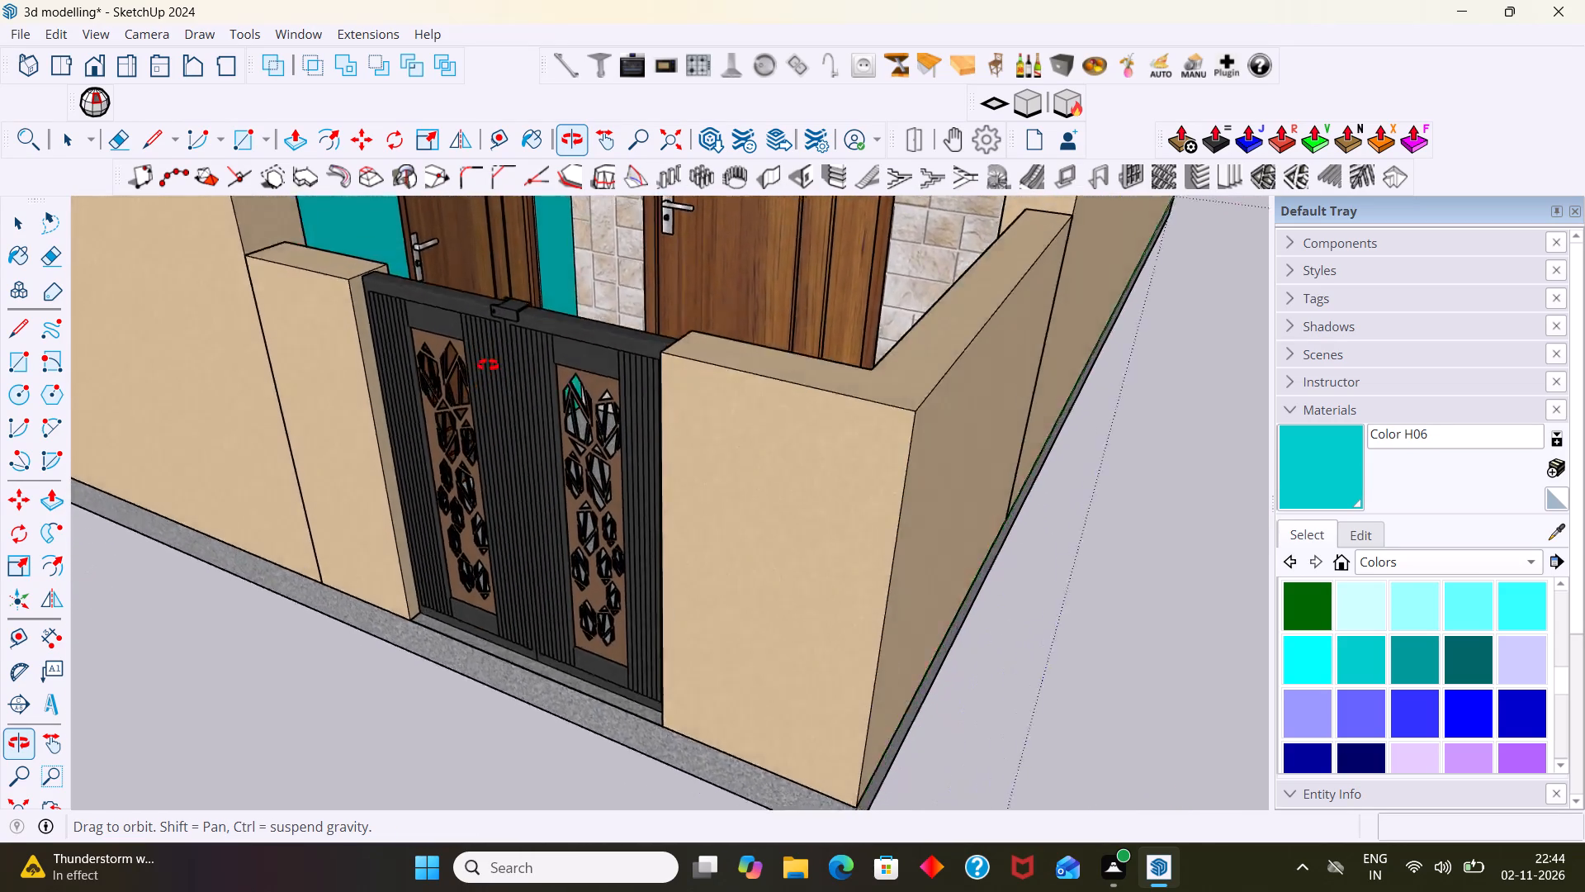
middle_drag(488, 365, 708, 287)
scroll(709, 289, down, 16)
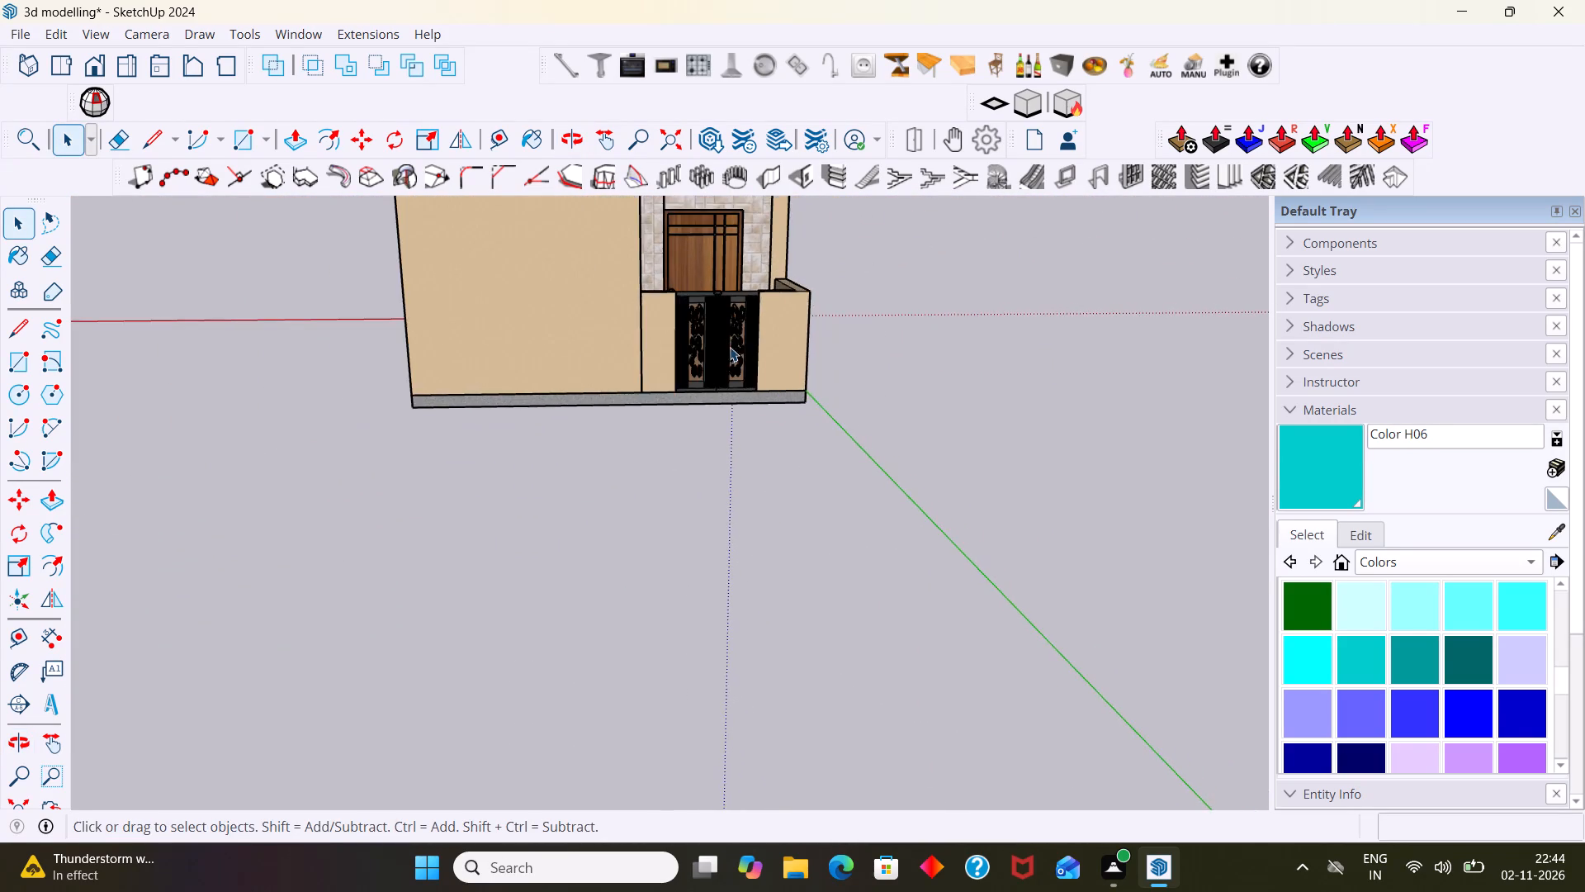
middle_drag(760, 356, 634, 381)
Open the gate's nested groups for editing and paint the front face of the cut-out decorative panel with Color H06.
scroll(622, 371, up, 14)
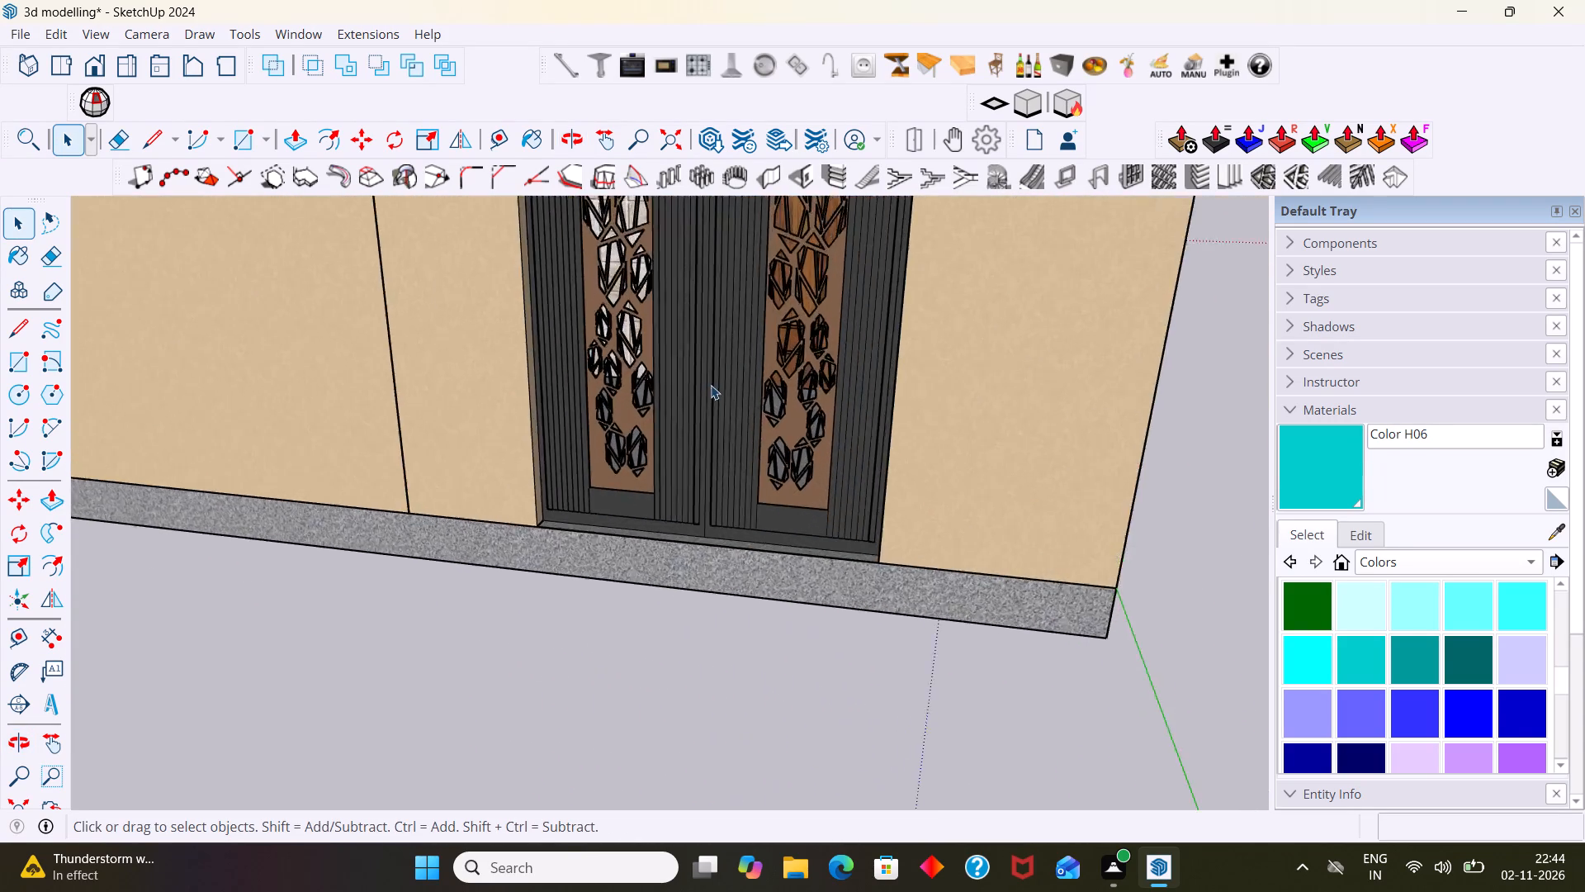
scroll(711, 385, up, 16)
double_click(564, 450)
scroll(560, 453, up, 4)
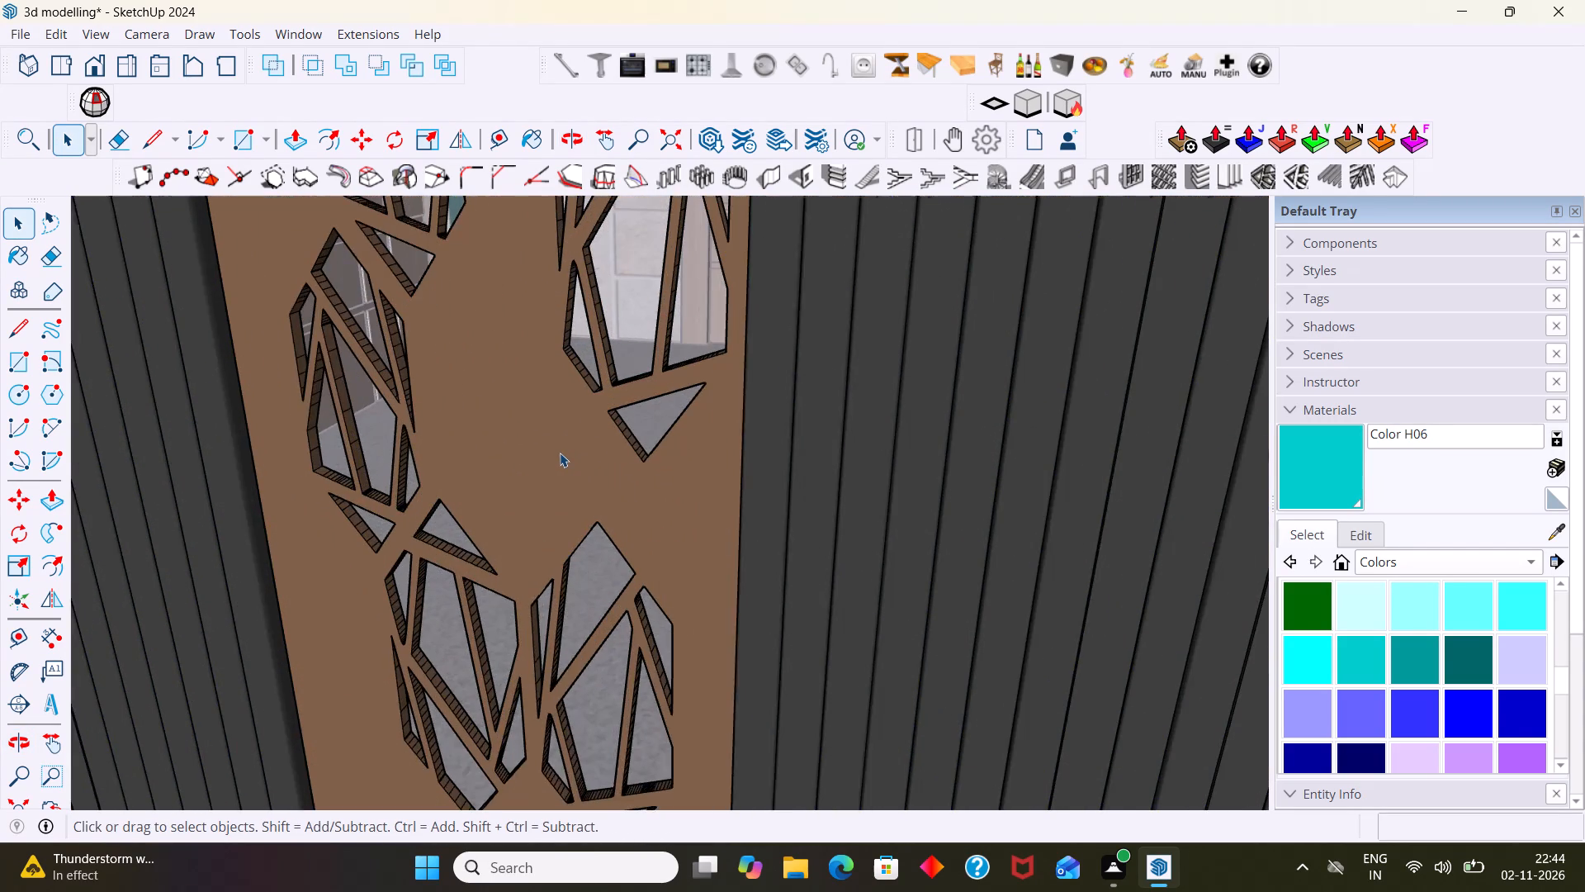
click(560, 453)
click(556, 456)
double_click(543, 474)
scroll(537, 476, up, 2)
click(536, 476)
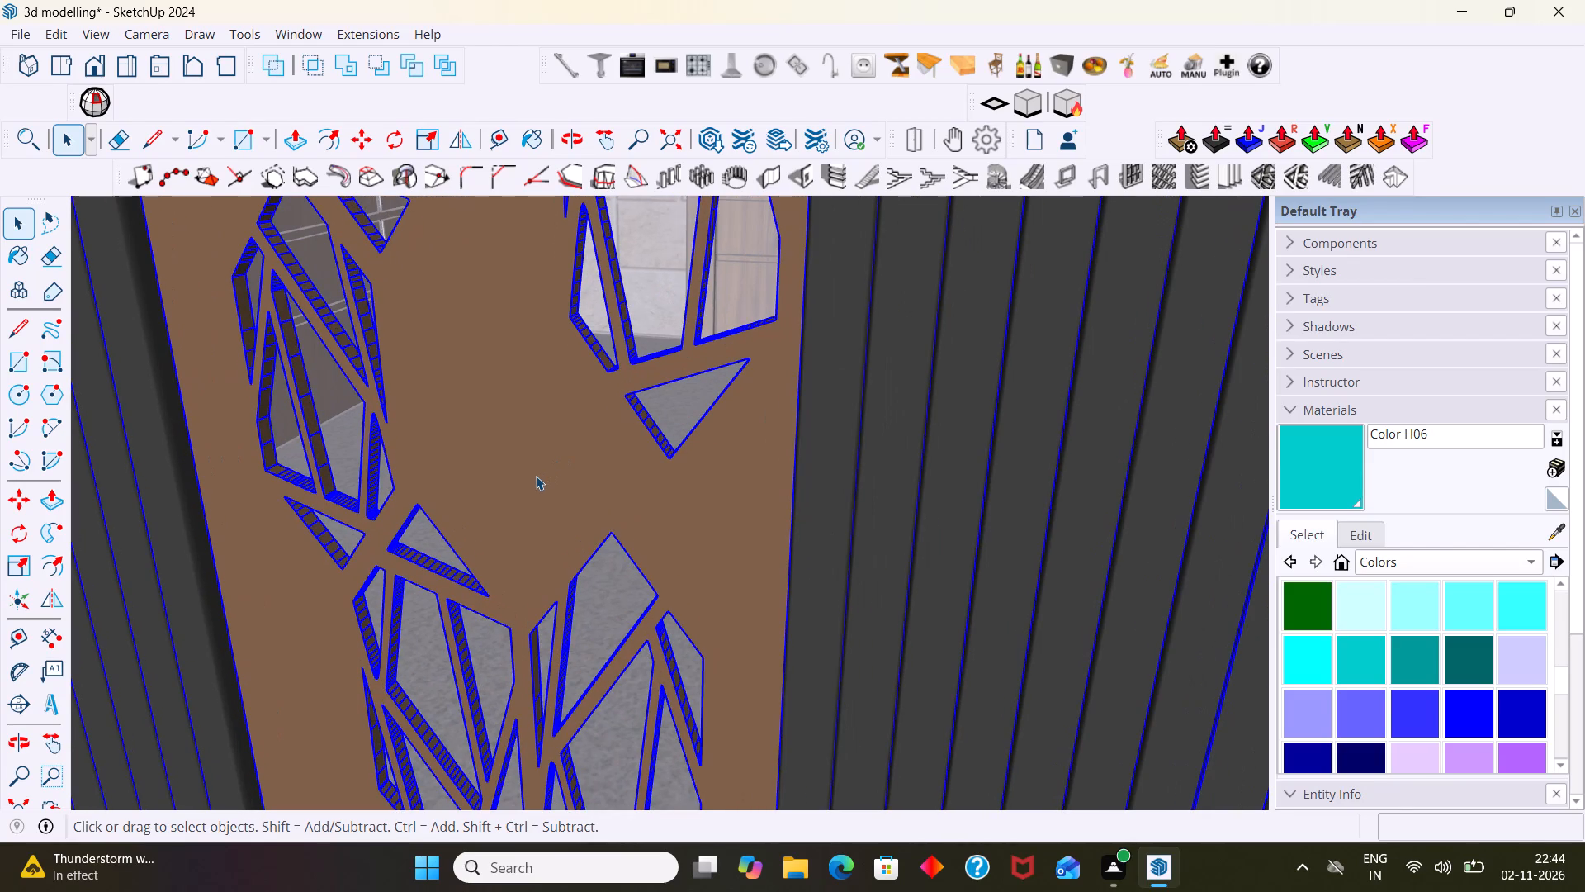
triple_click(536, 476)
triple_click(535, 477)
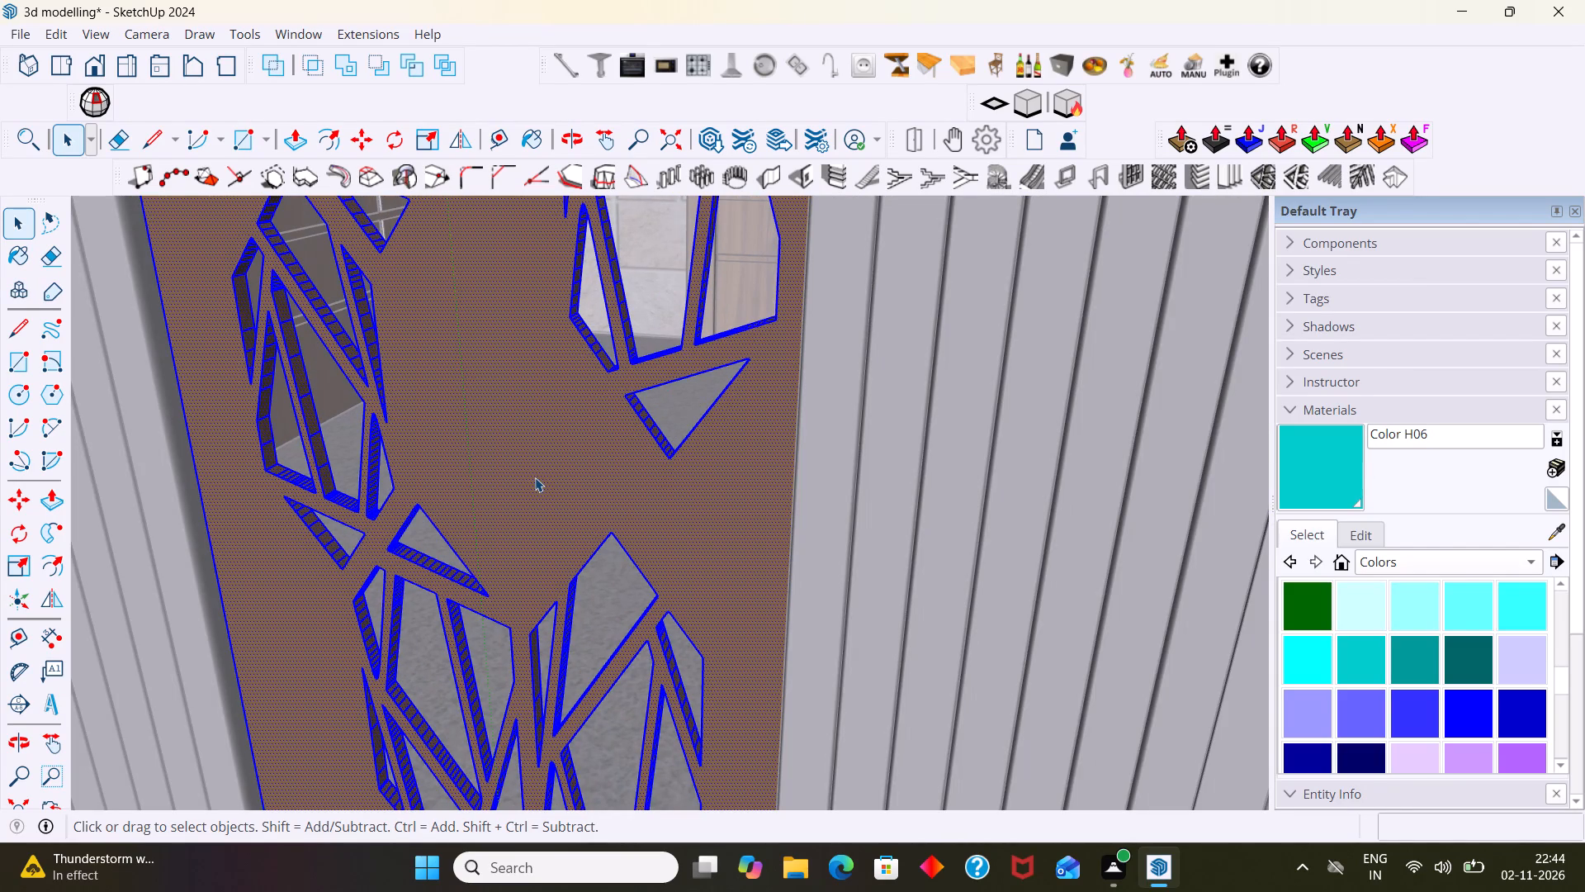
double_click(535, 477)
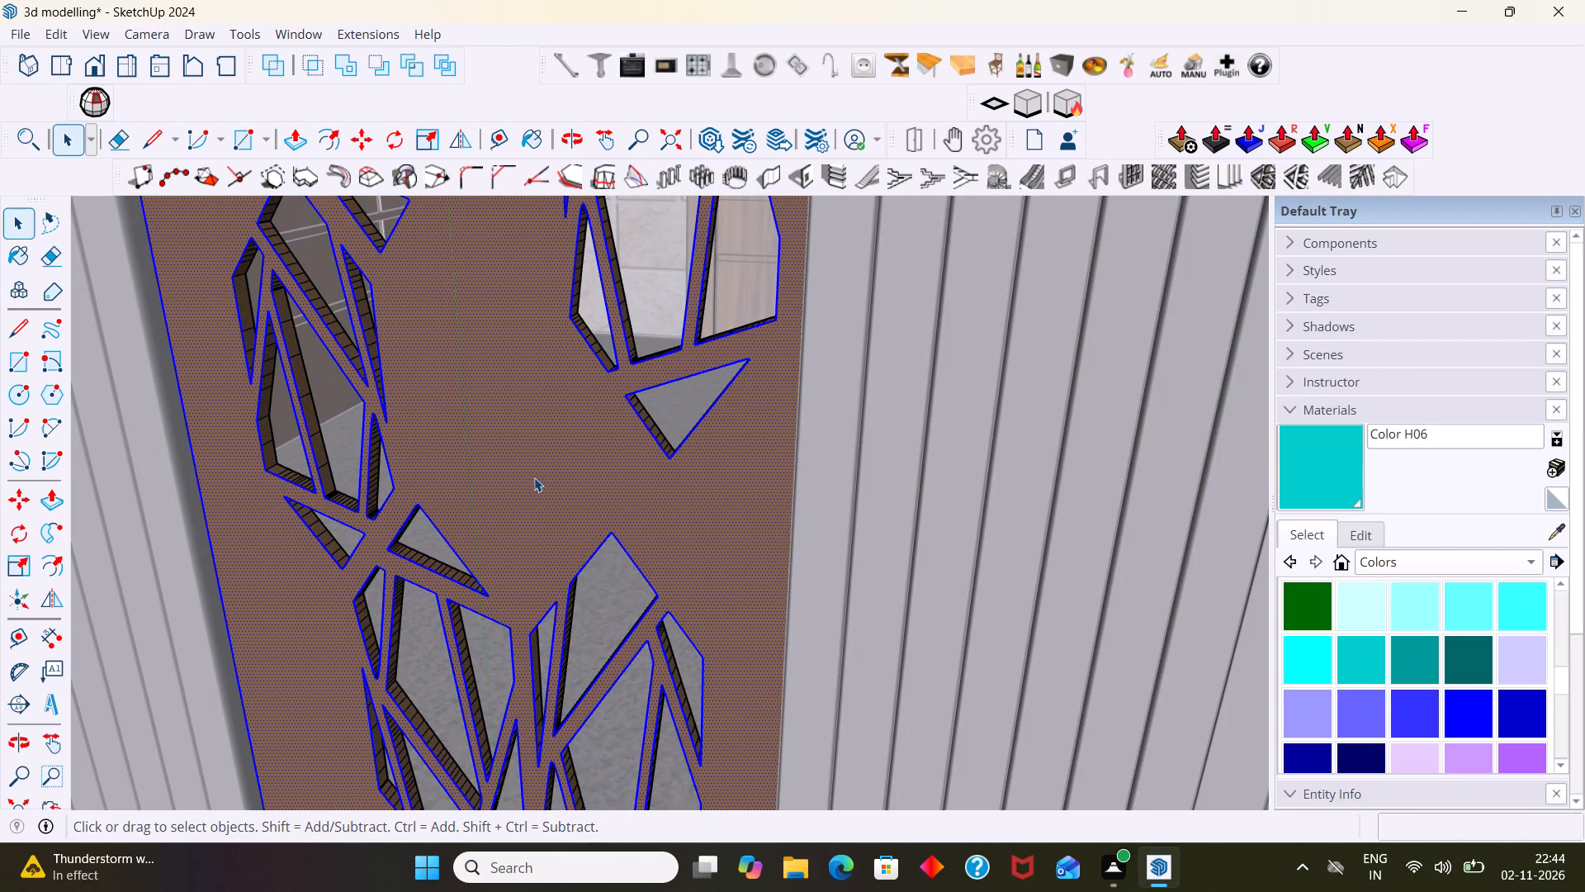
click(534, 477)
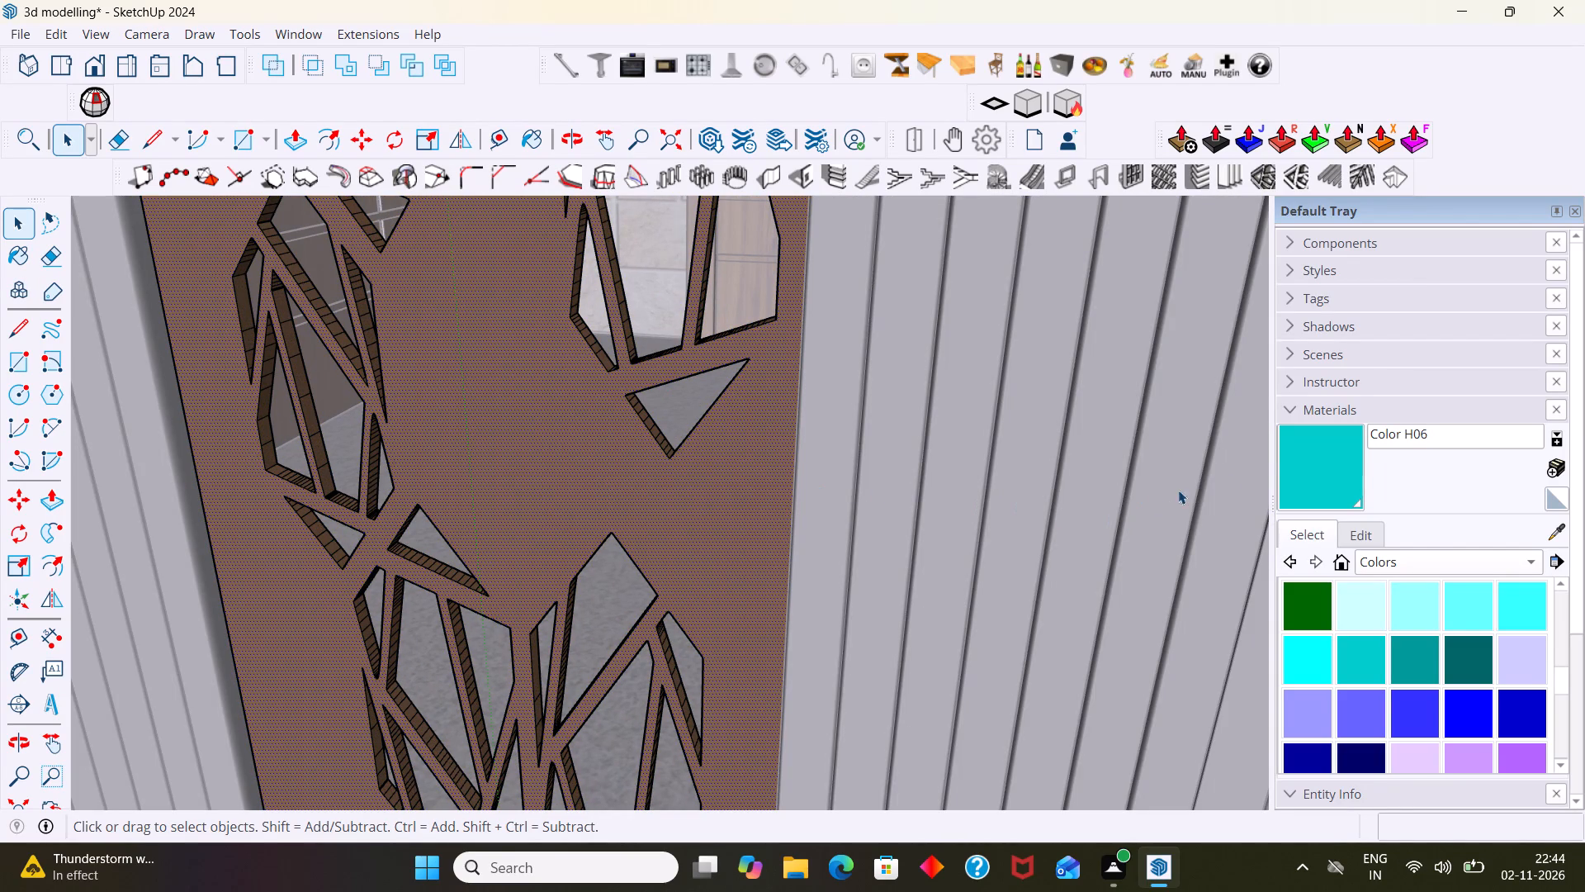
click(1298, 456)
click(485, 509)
Paint the front face of the gate's decorative cut-out panels yellow with Color E05.
scroll(485, 505, down, 2)
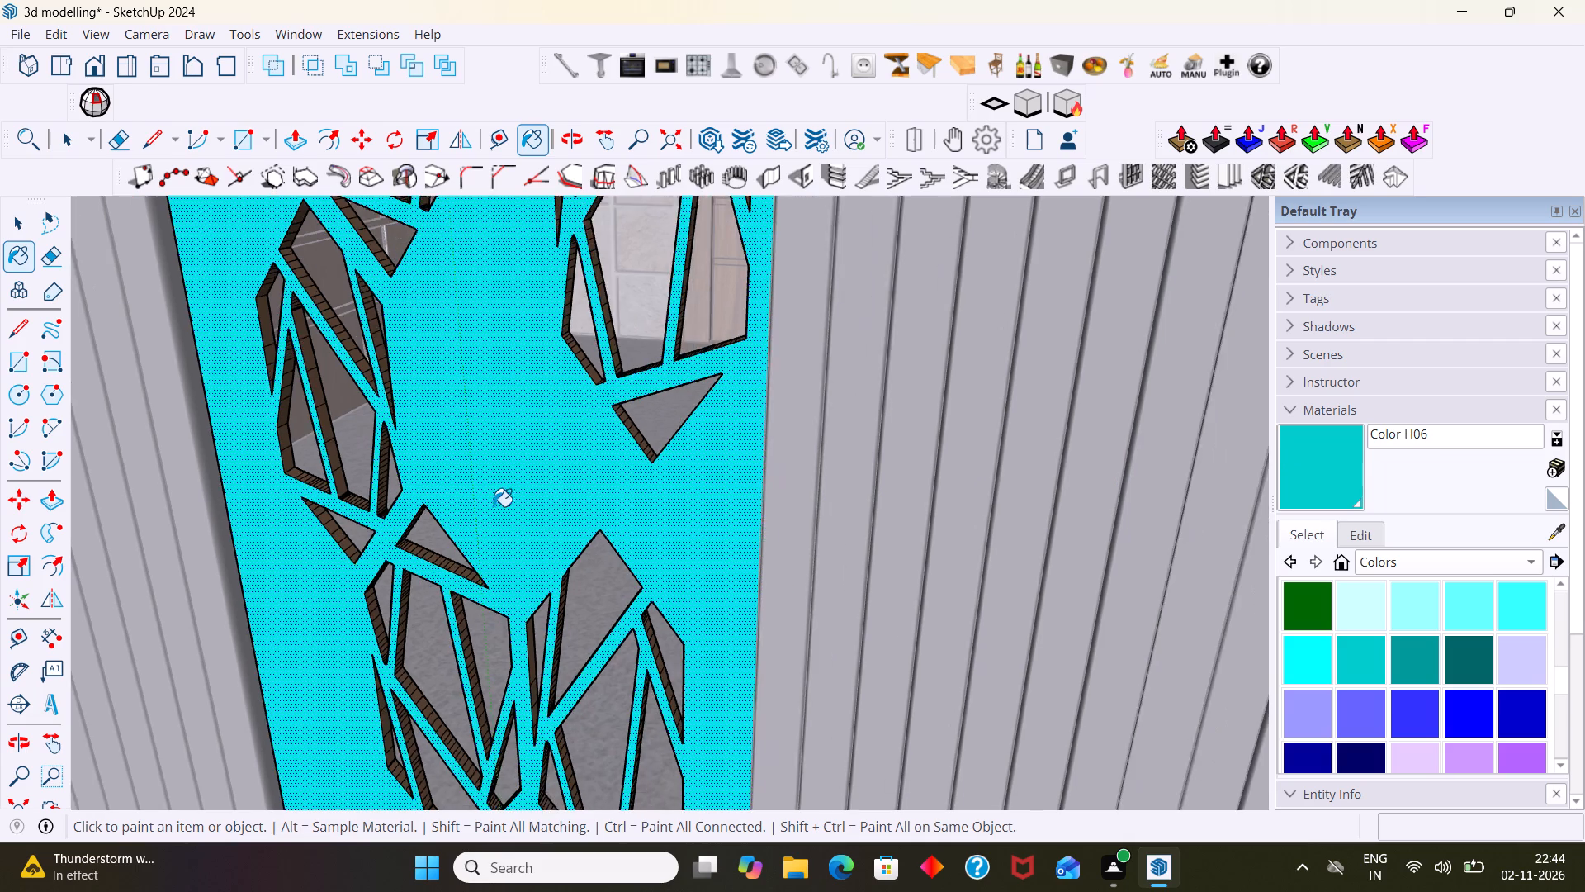
scroll(493, 506, down, 20)
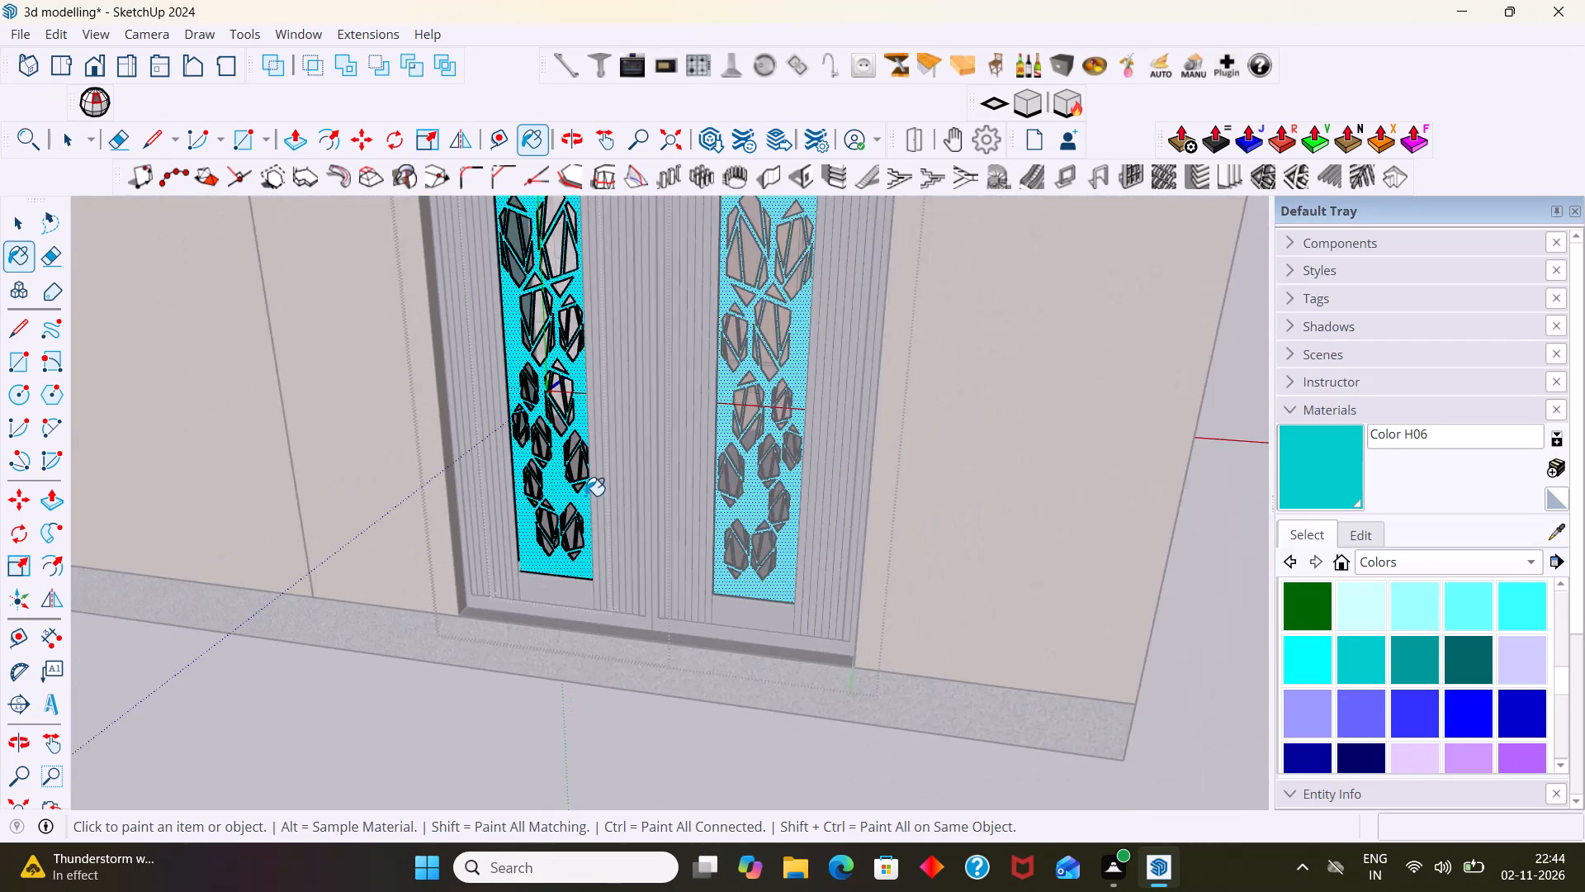
scroll(585, 496, down, 5)
middle_drag(681, 512, 788, 572)
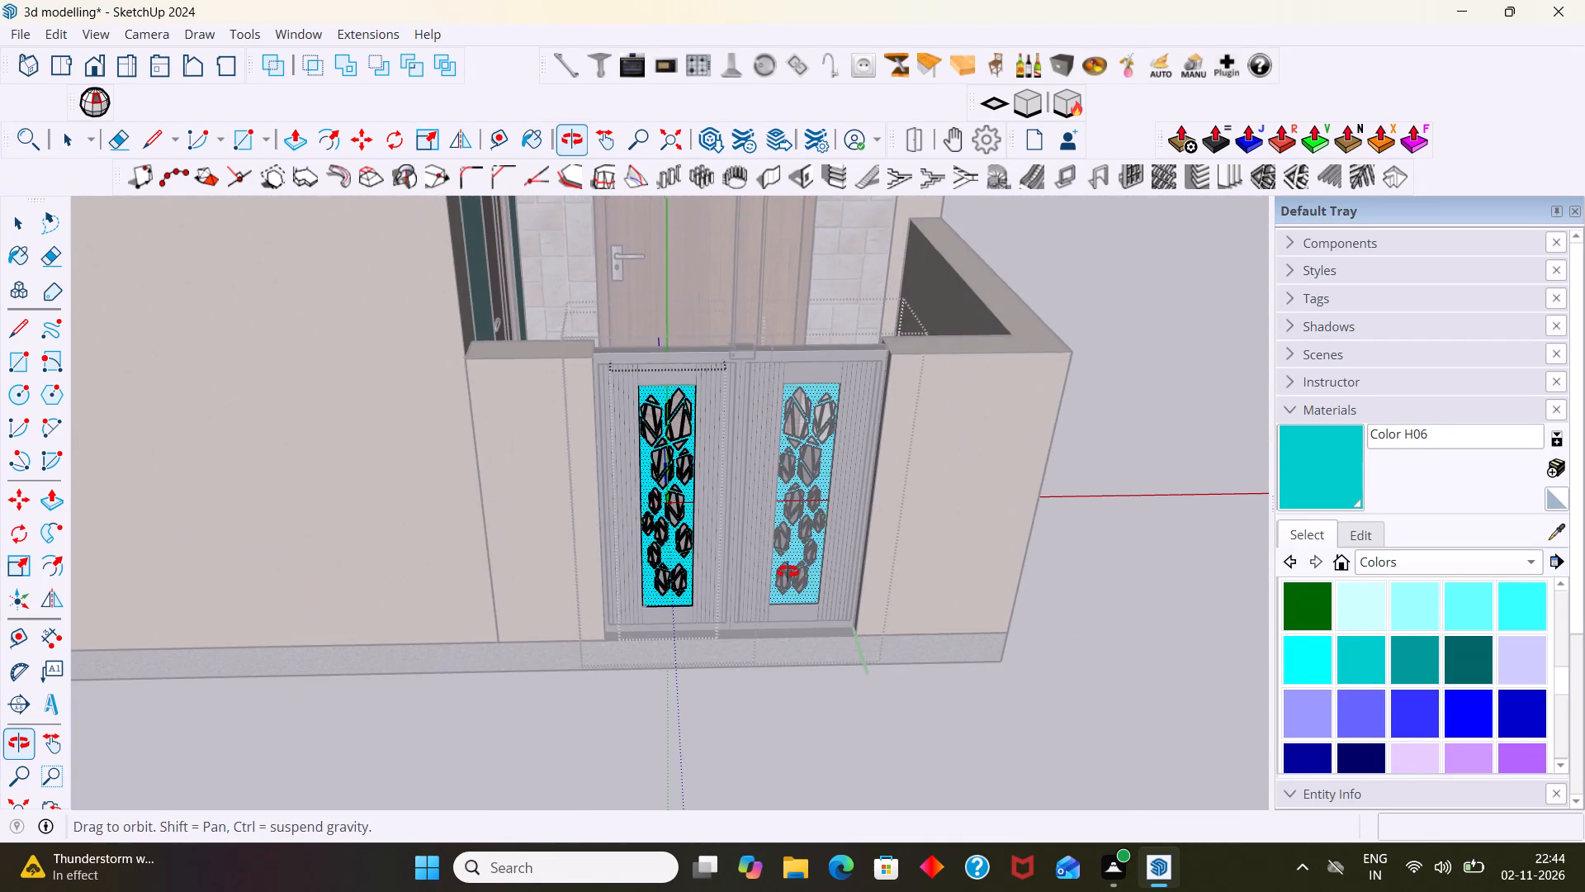
middle_drag(788, 572, 768, 556)
scroll(1372, 644, up, 3)
scroll(1372, 643, down, 3)
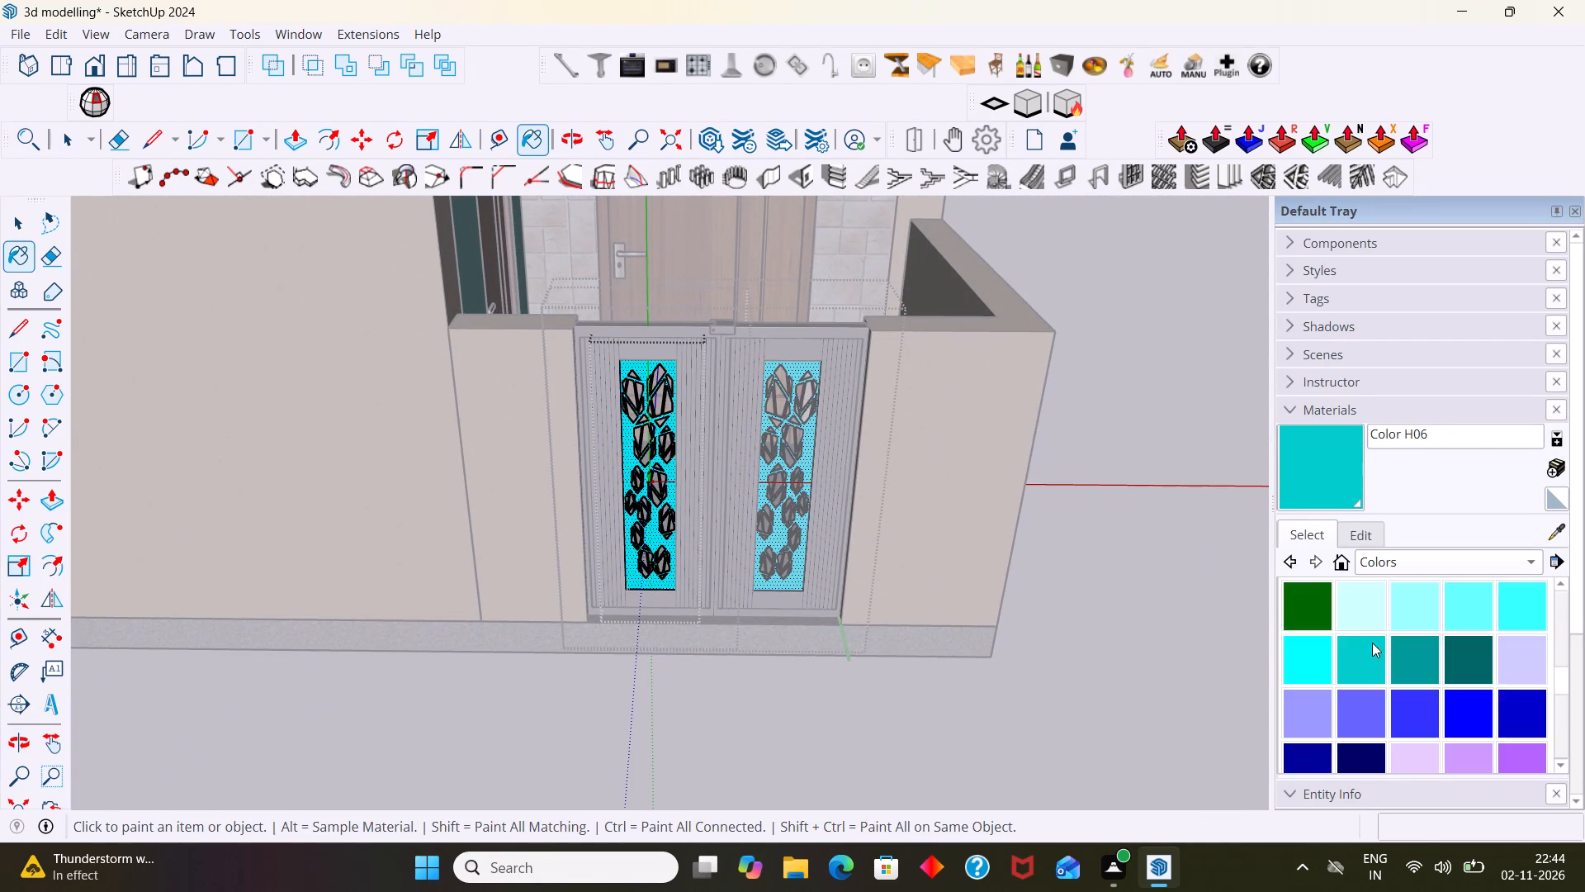
scroll(1372, 643, down, 12)
scroll(1372, 643, up, 6)
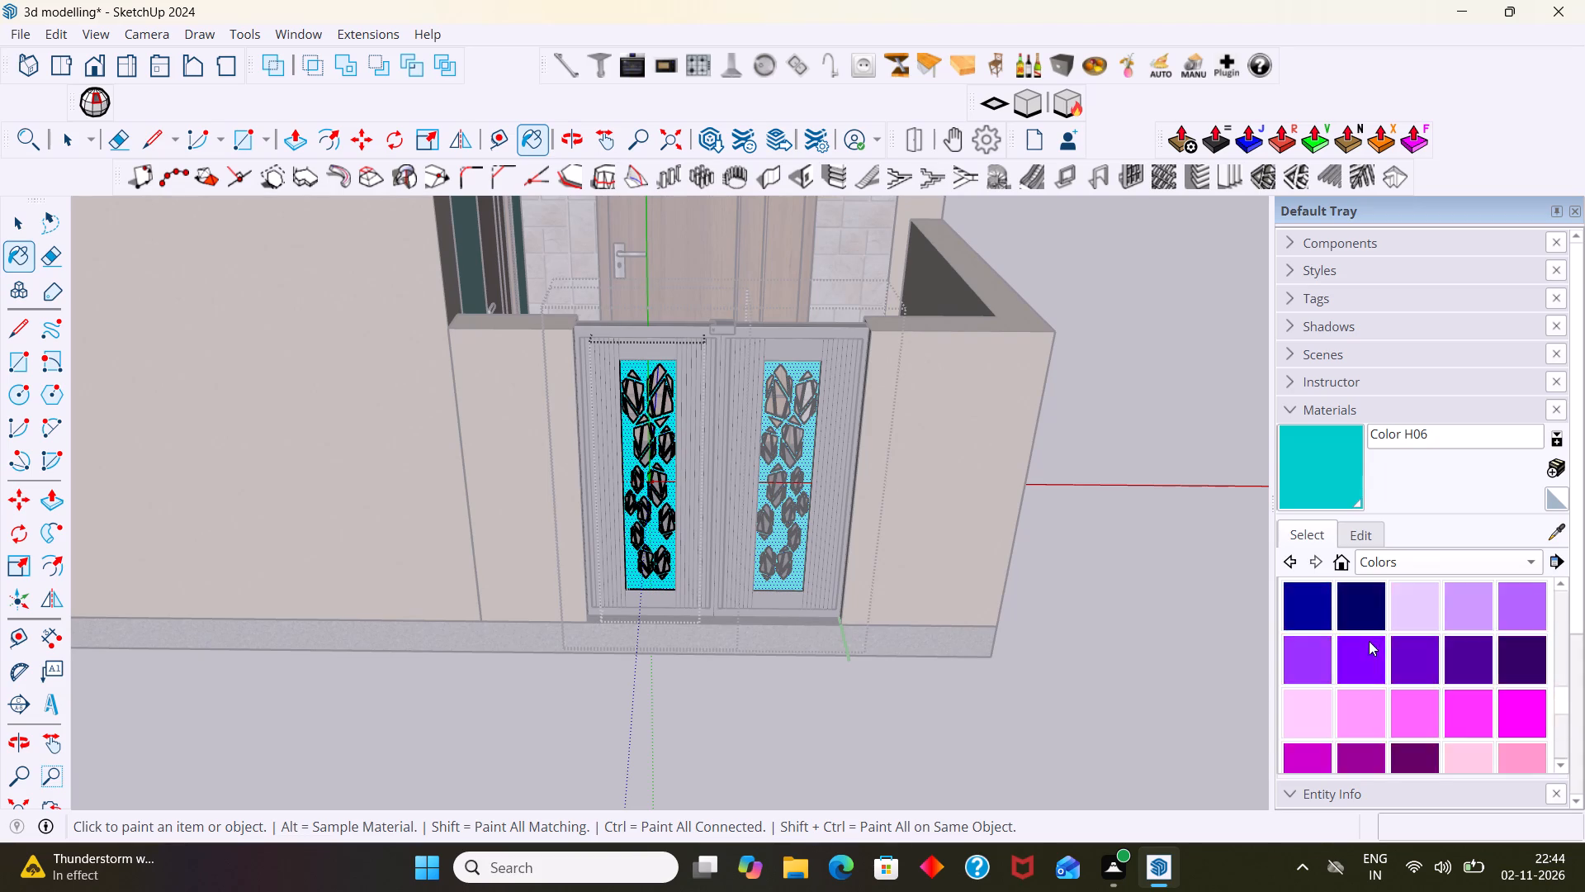
scroll(1369, 641, up, 9)
click(1363, 650)
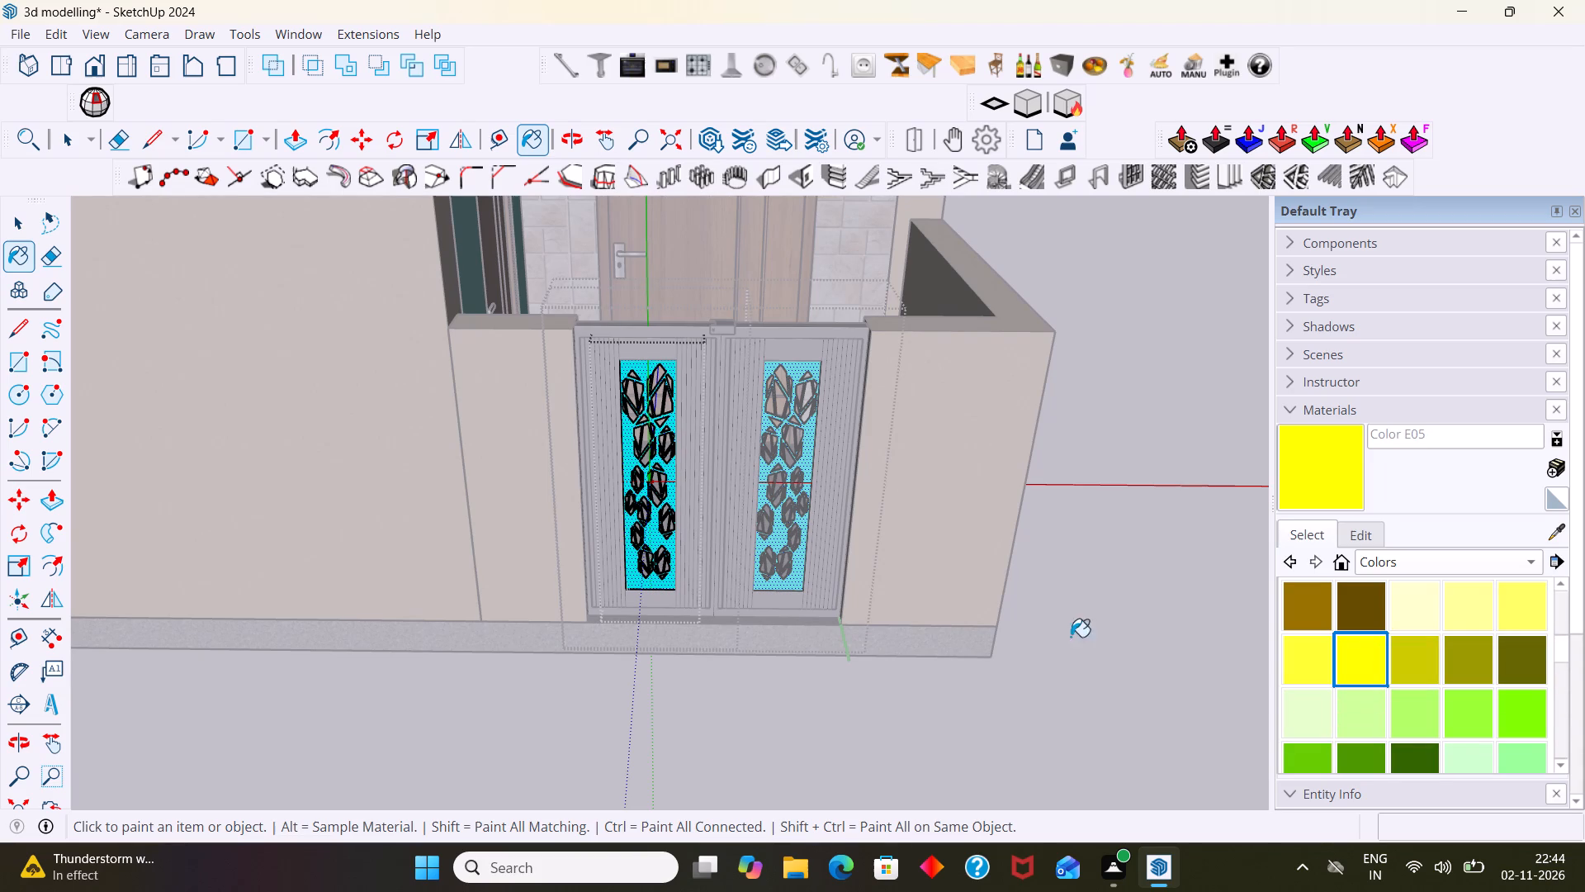
click(662, 472)
scroll(662, 472, up, 2)
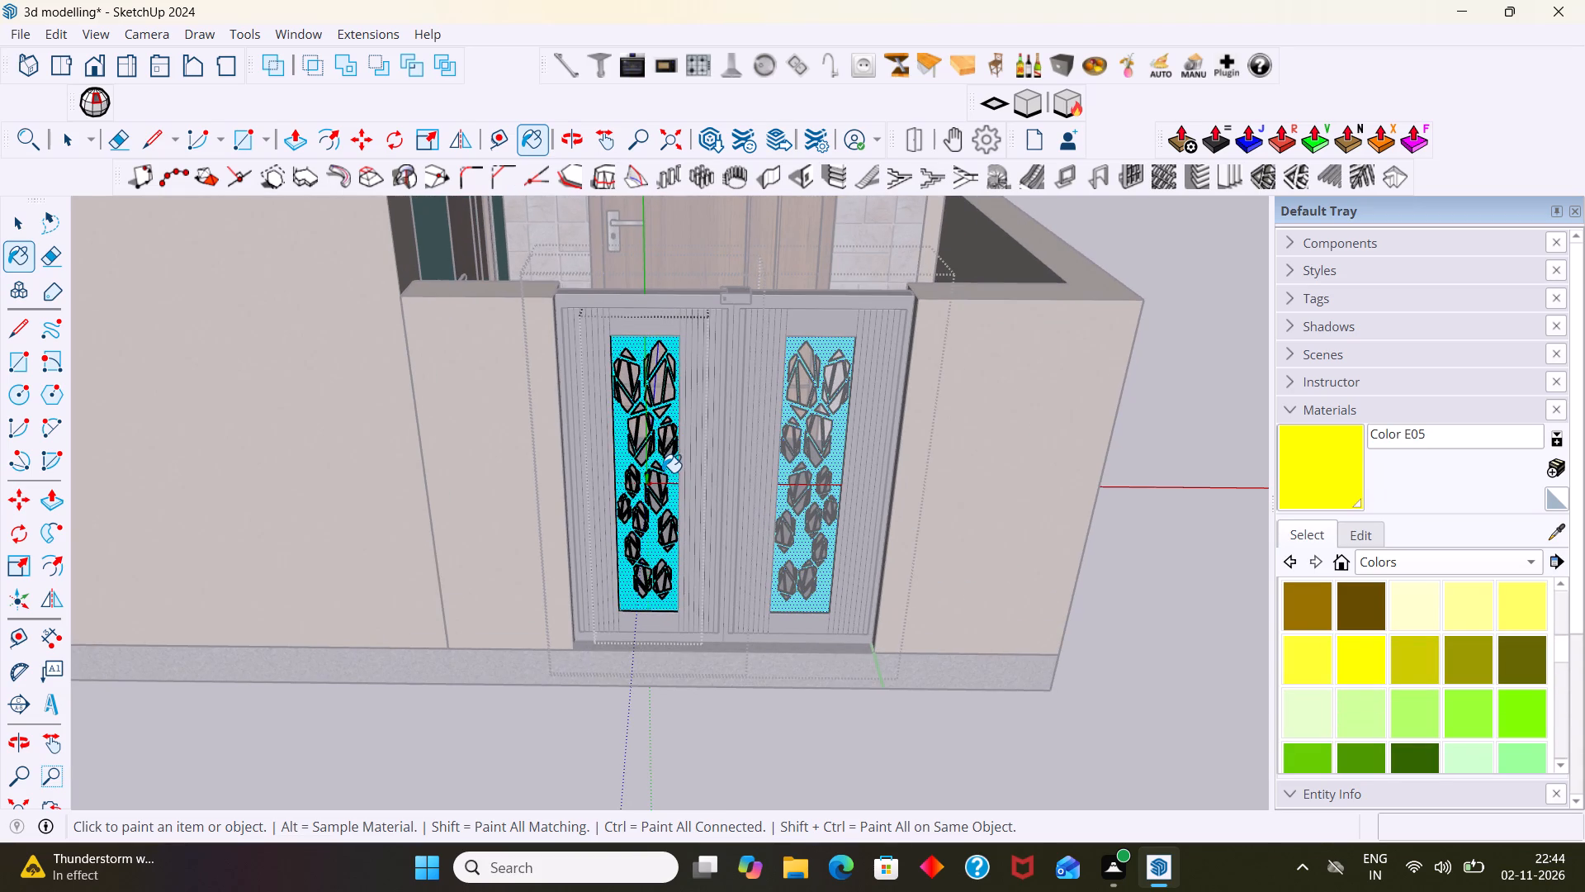
scroll(610, 451, up, 5)
click(633, 439)
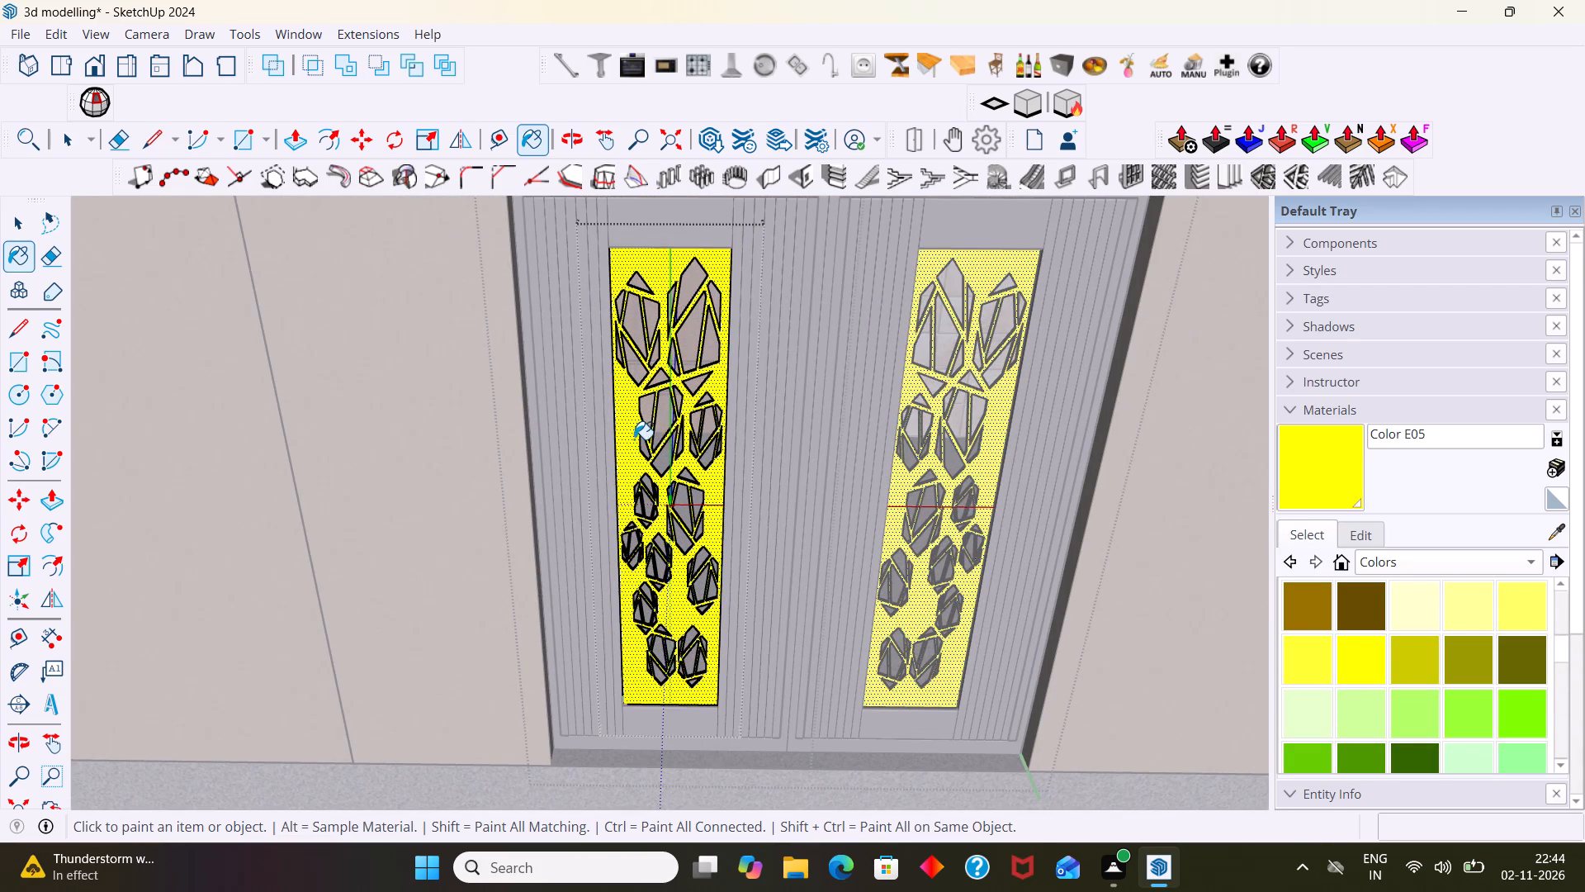
Clear the face selection and close all of the gate's nested groups to return to the whole building model.
scroll(646, 451, down, 6)
key(space)
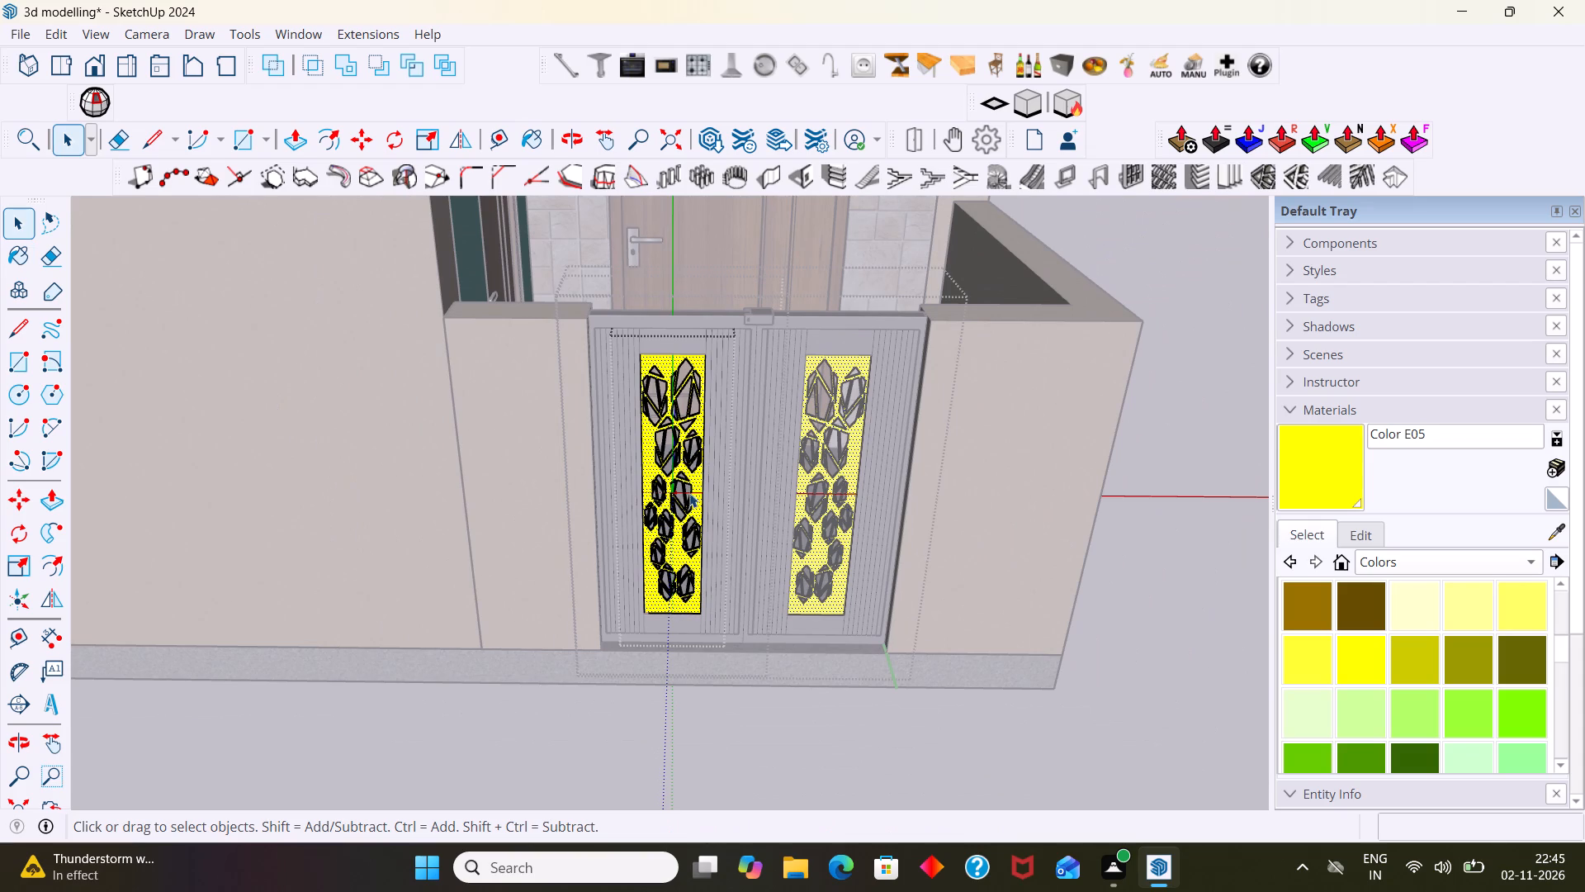
click(1152, 317)
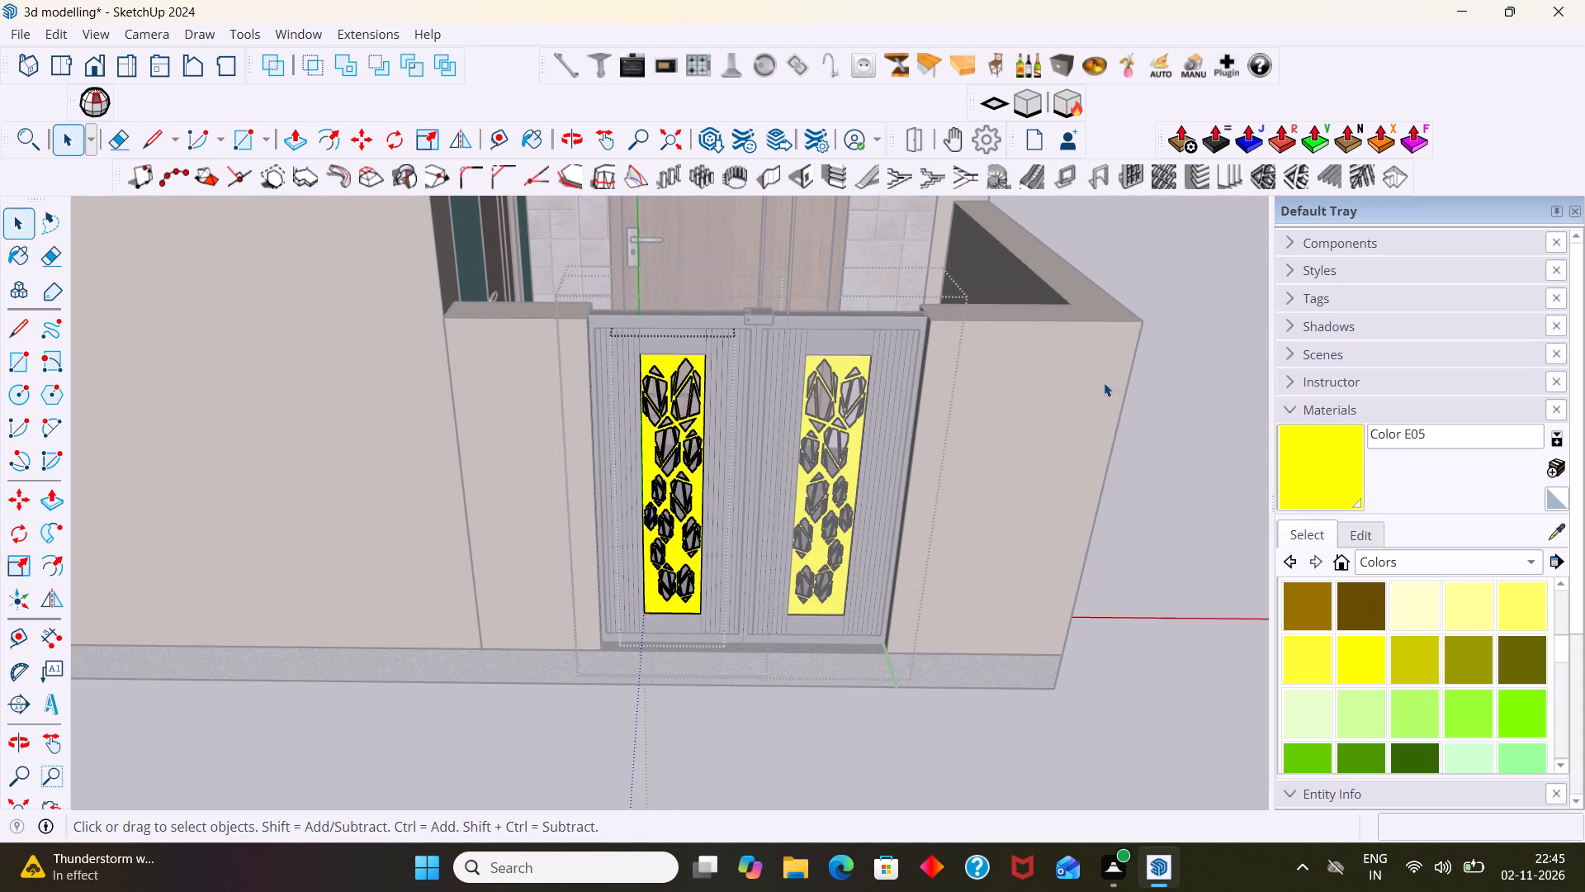
scroll(1096, 393, down, 8)
middle_drag(1088, 399, 760, 489)
scroll(606, 569, up, 2)
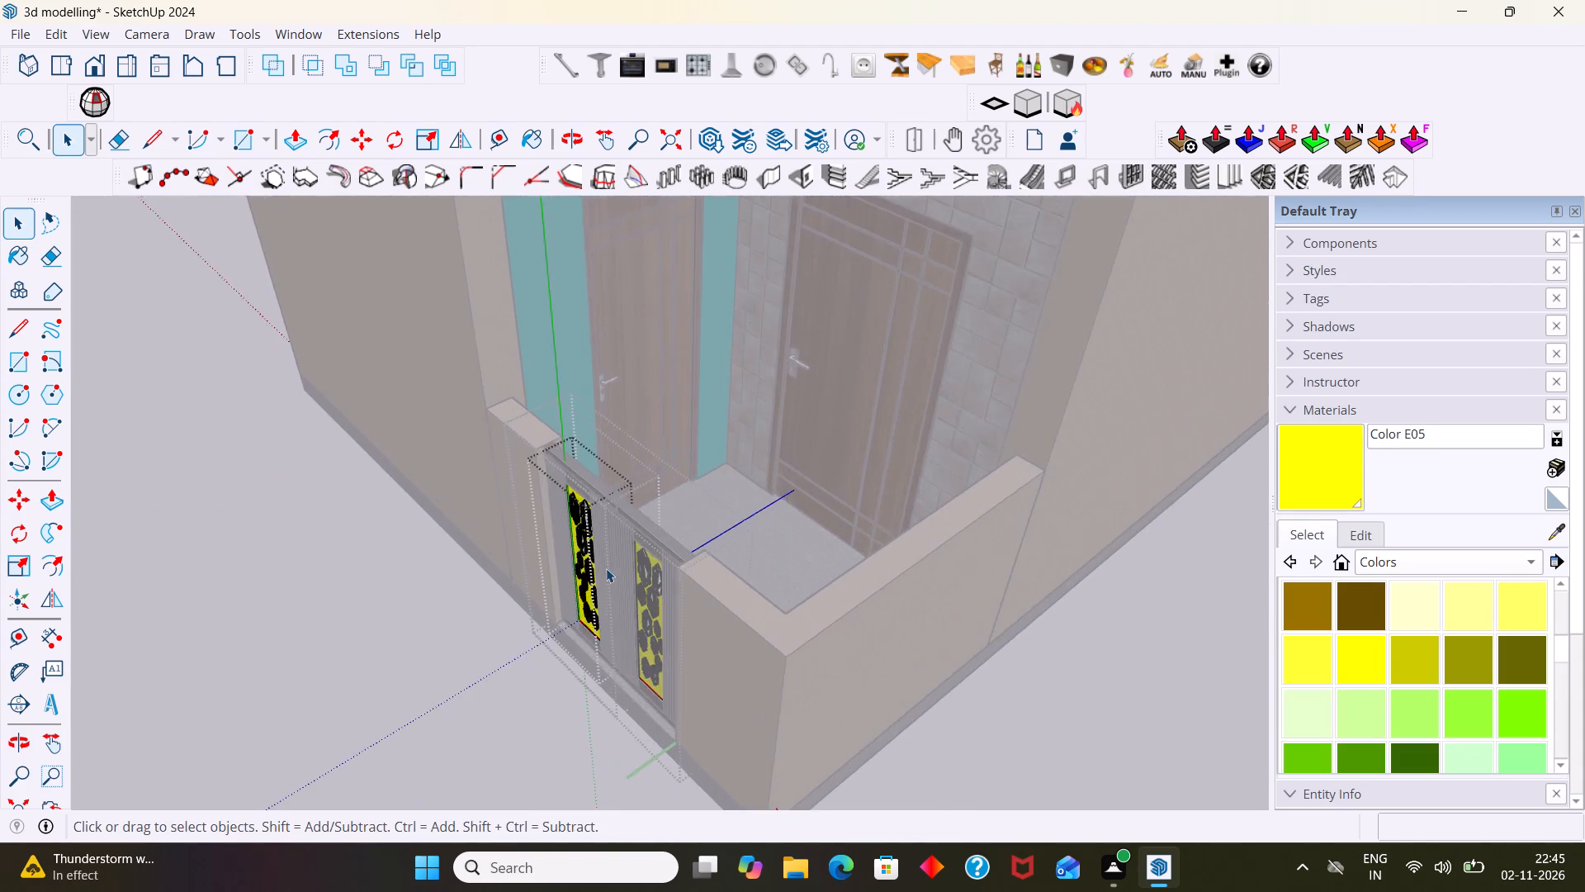
scroll(606, 568, down, 7)
click(410, 581)
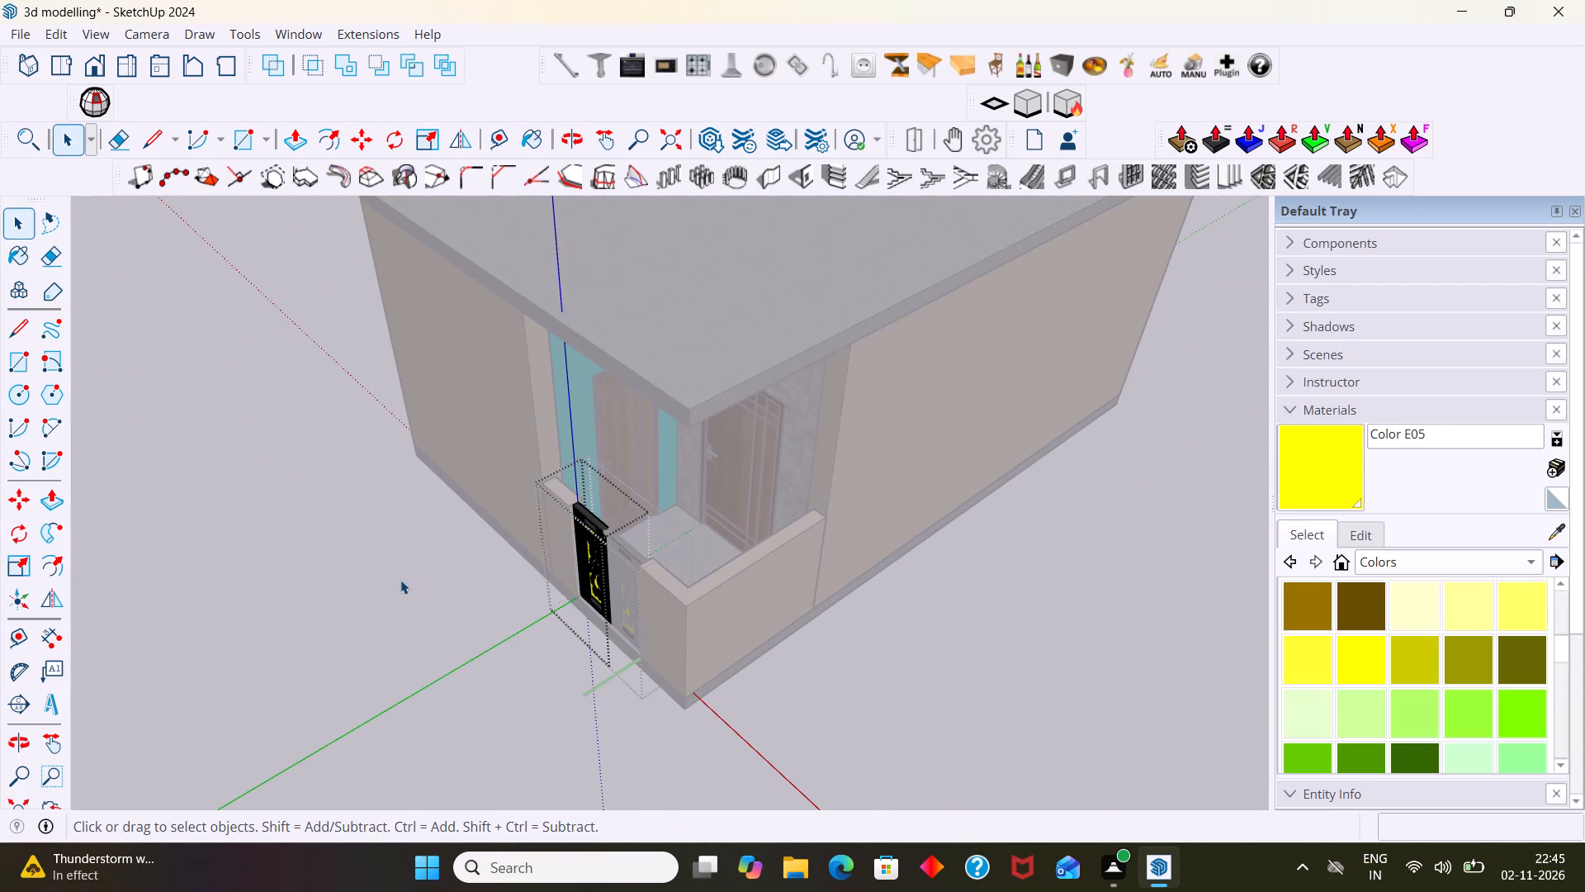
key(Escape)
click(395, 577)
scroll(410, 575, down, 1)
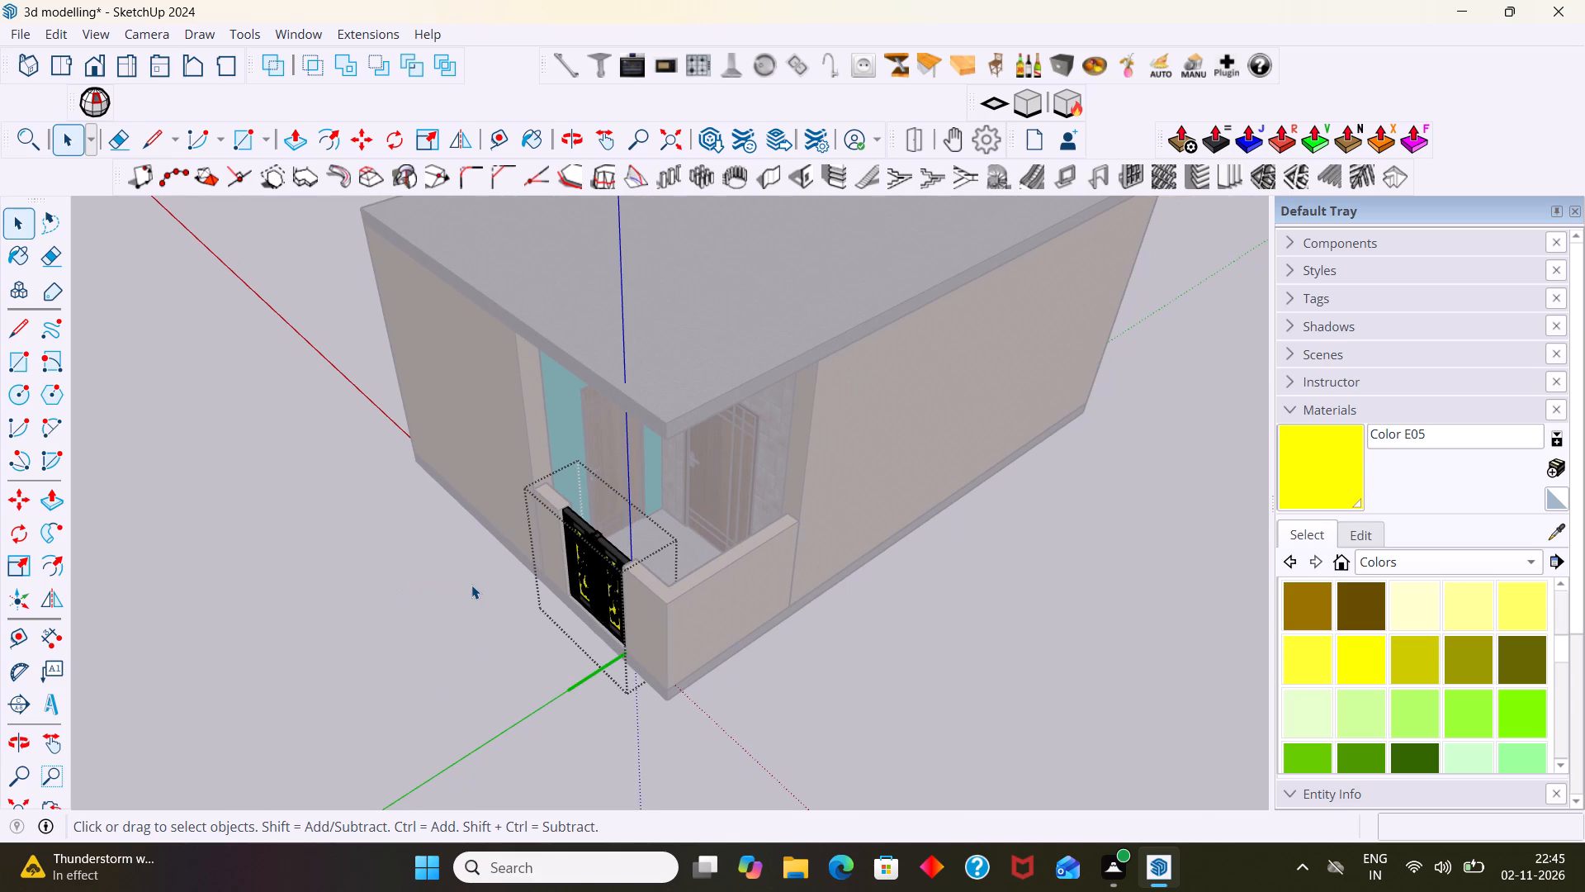
key(Escape)
key(Escape)
scroll(746, 595, up, 3)
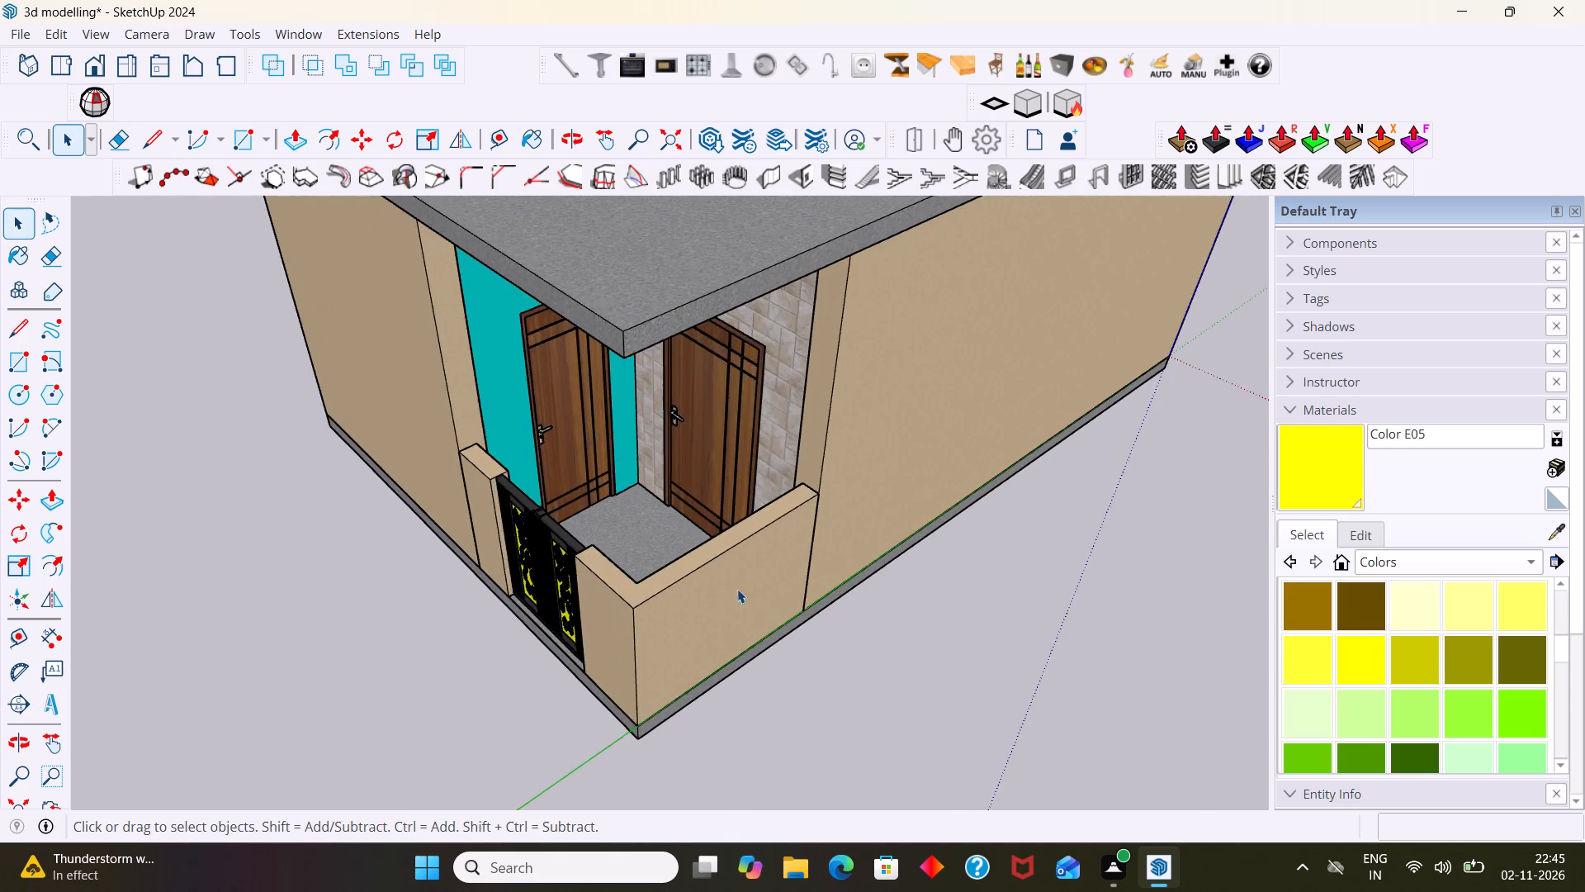
Open the gate leaf's groups and paint the decorative cut-out panel group orange with Color C05.
middle_drag(736, 584, 1198, 407)
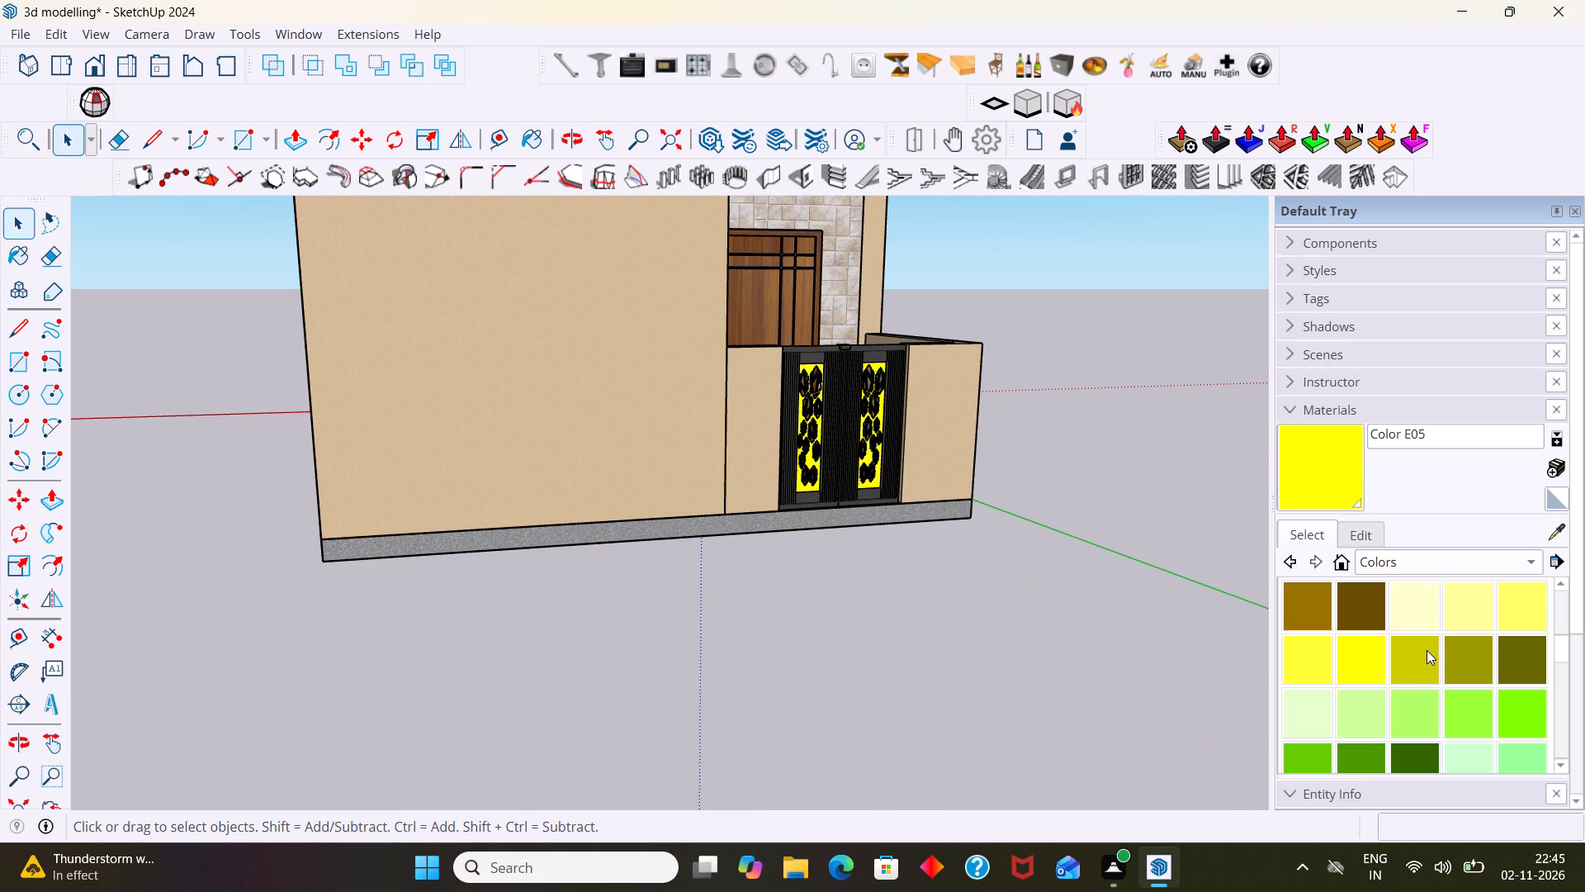
scroll(1471, 619, up, 1)
scroll(1471, 619, down, 1)
scroll(1470, 618, up, 2)
scroll(1470, 618, down, 1)
scroll(1470, 618, up, 1)
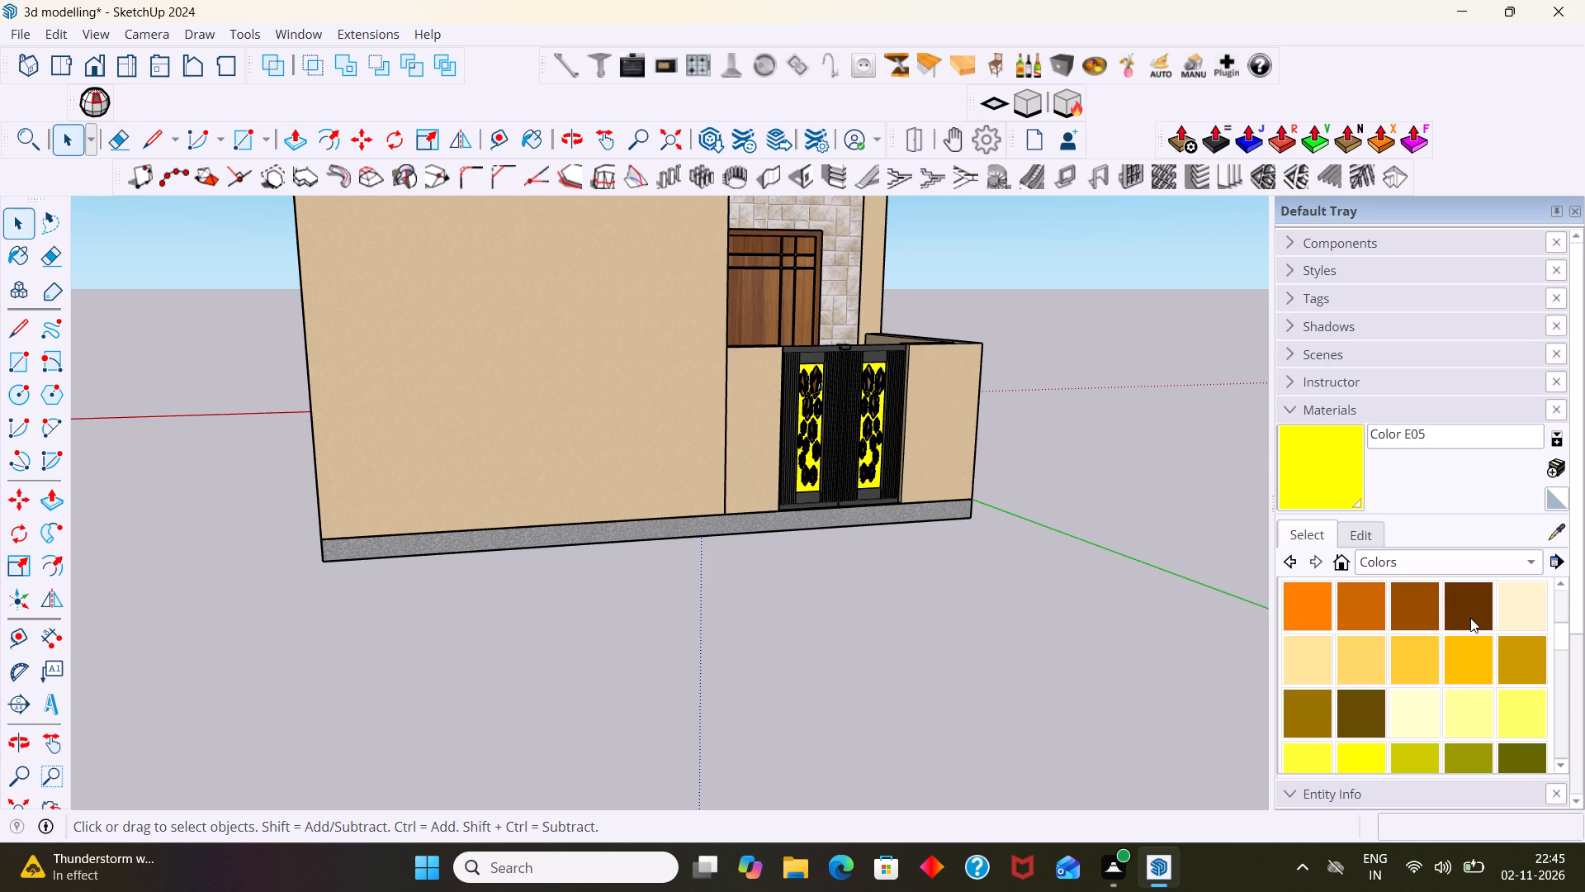
scroll(816, 484, up, 15)
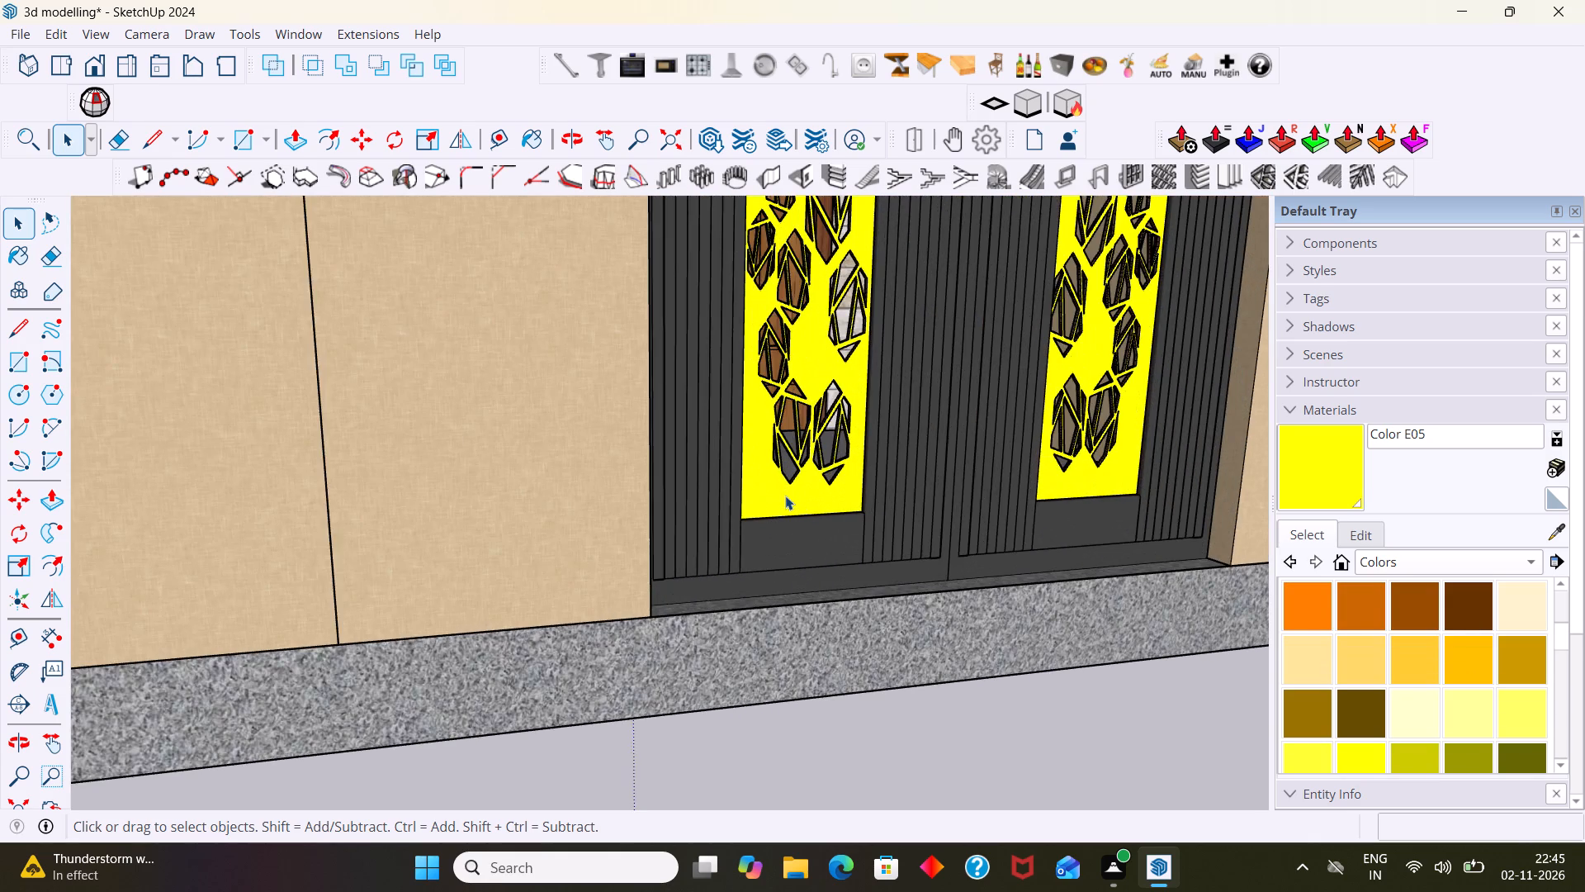
double_click(785, 496)
scroll(784, 496, up, 3)
click(784, 496)
double_click(783, 496)
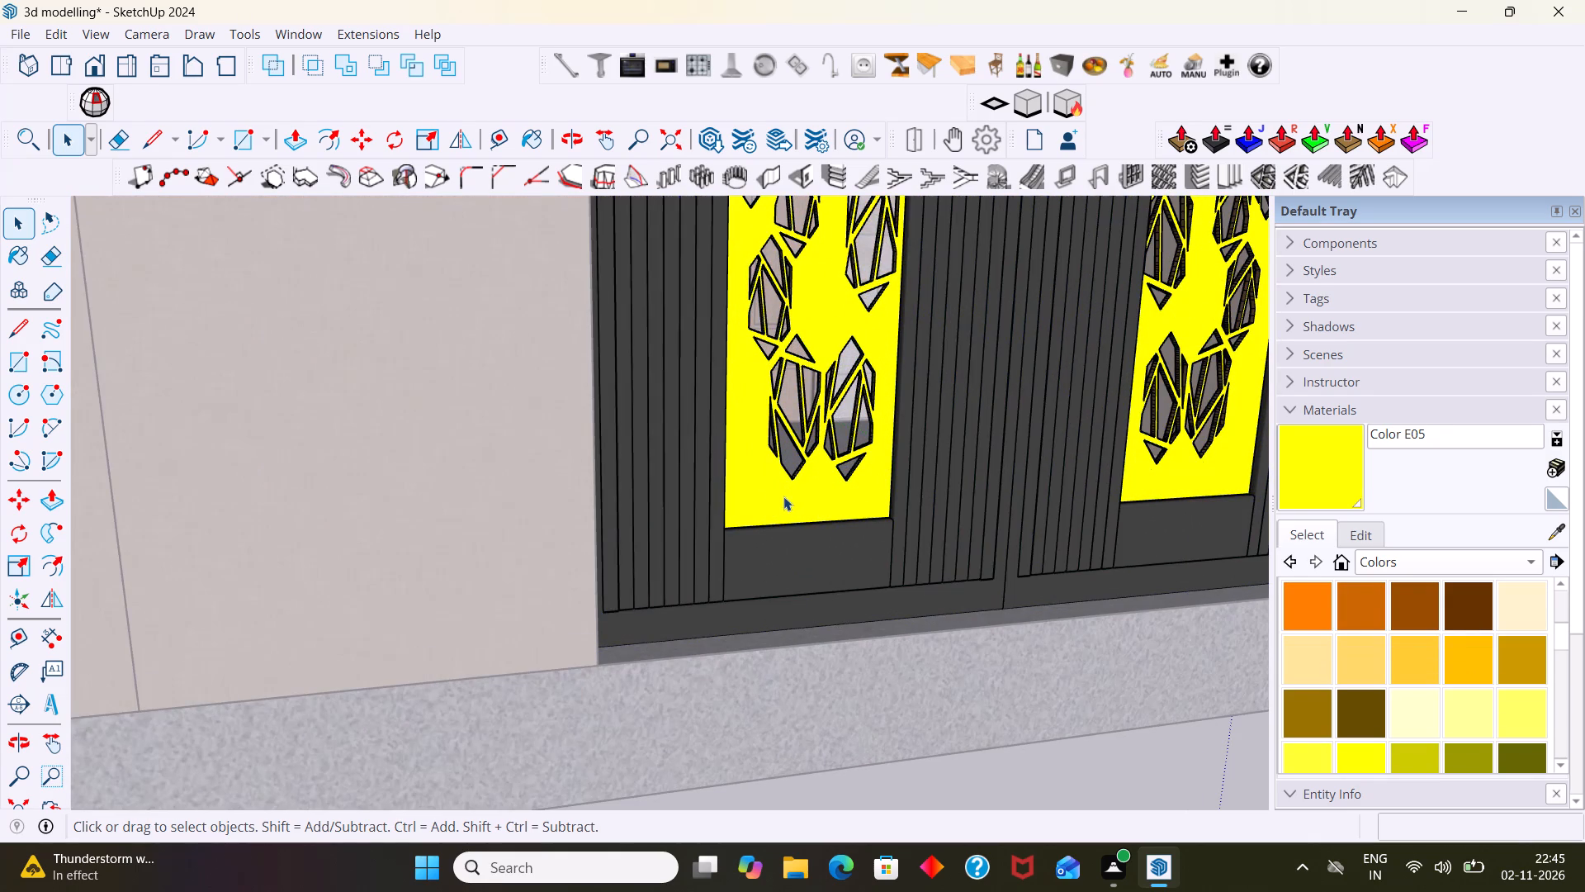
click(786, 497)
click(786, 497)
click(787, 498)
scroll(789, 498, down, 2)
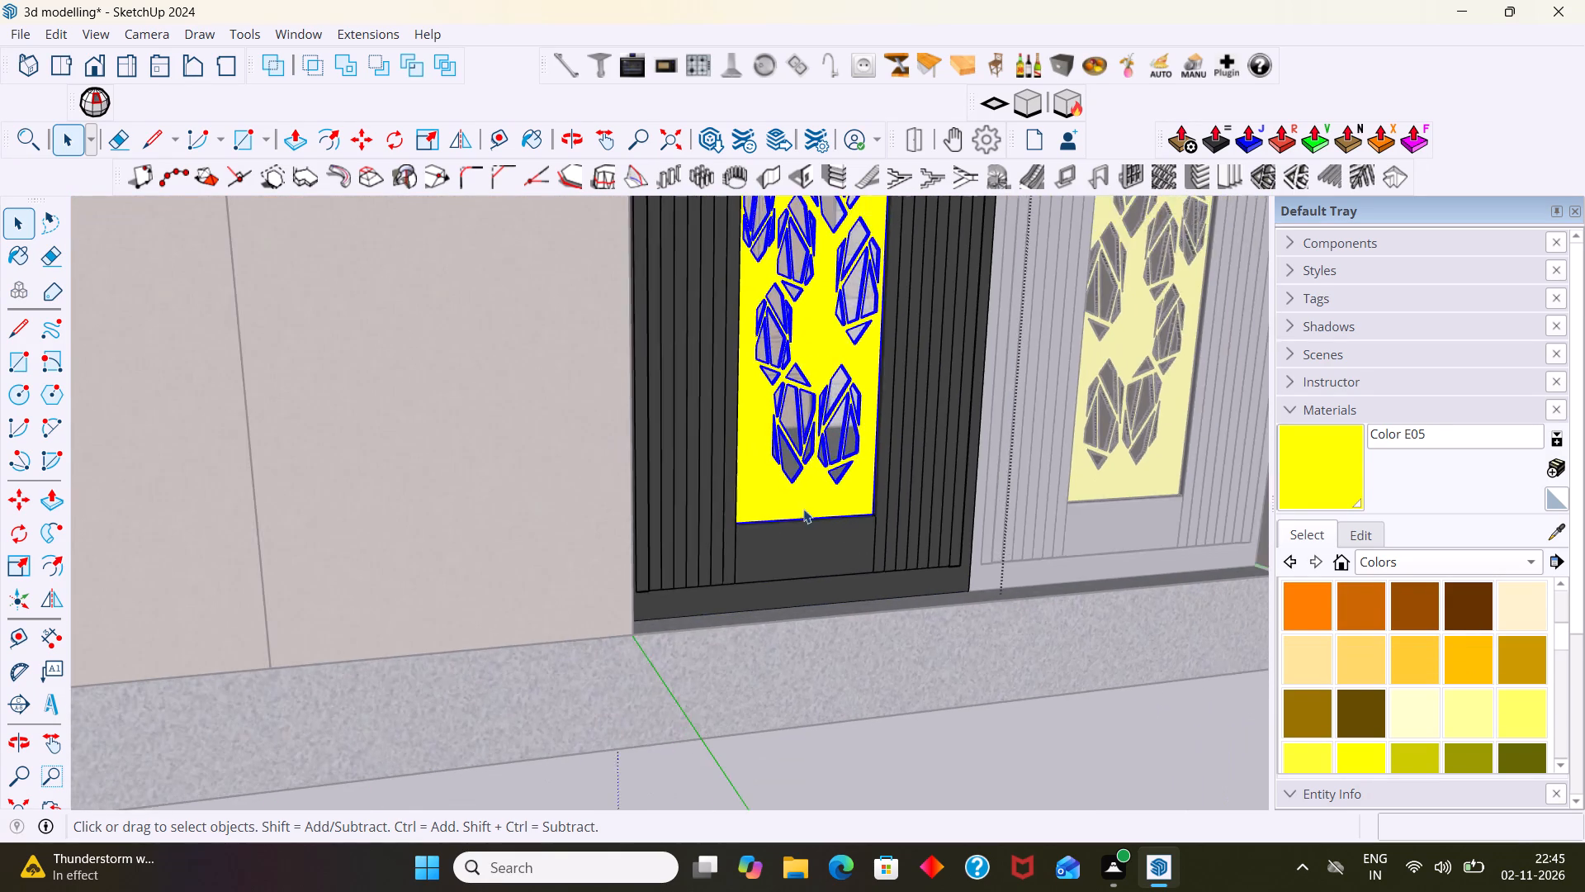
scroll(803, 509, down, 6)
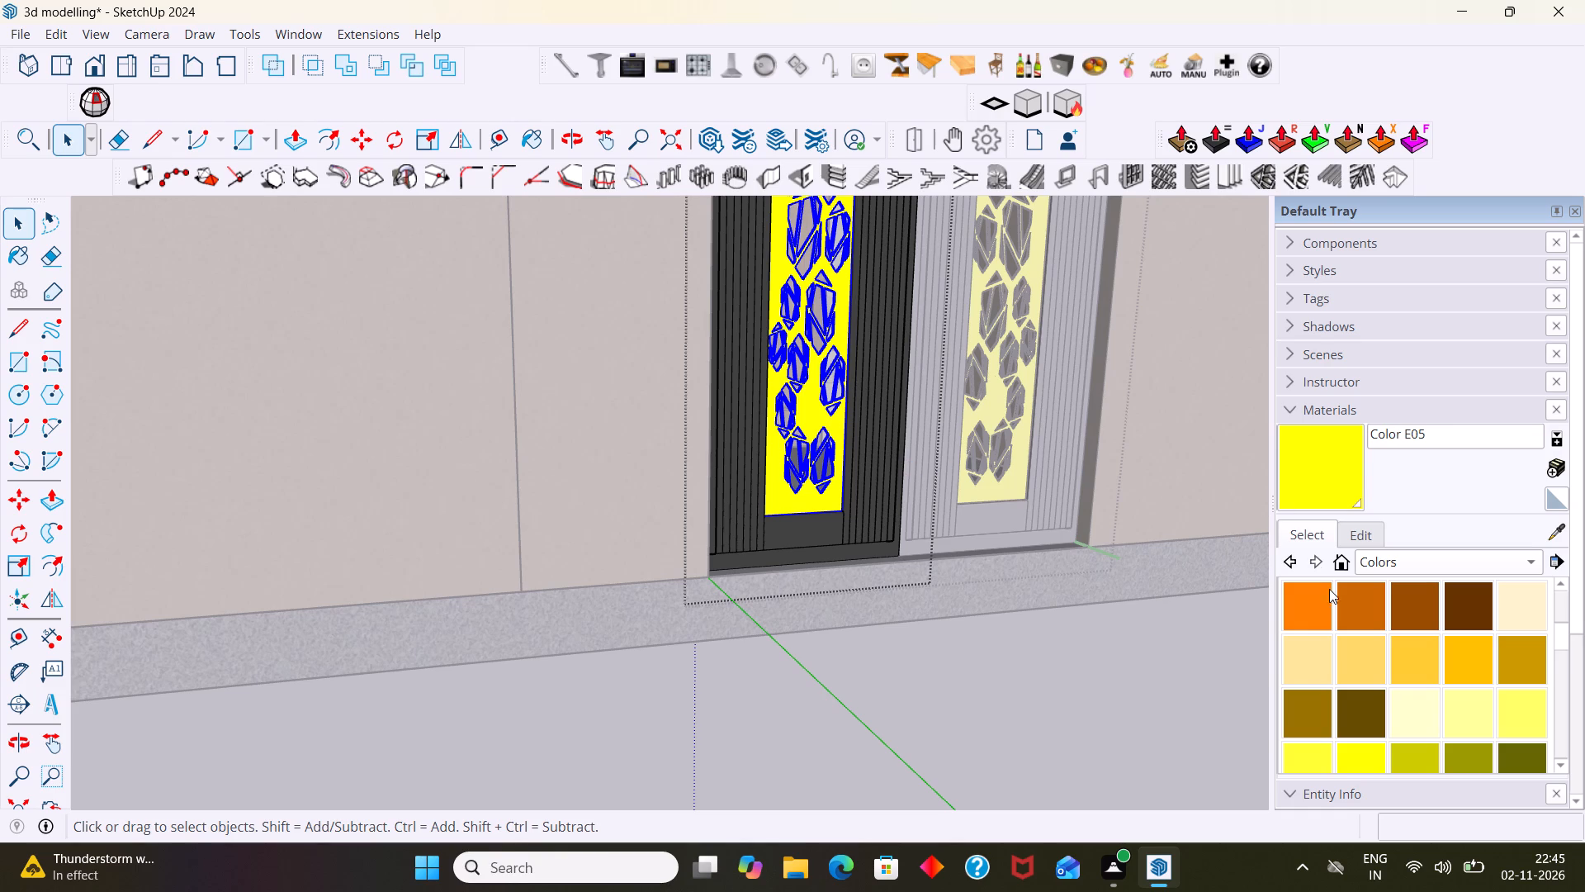
click(1312, 607)
click(785, 469)
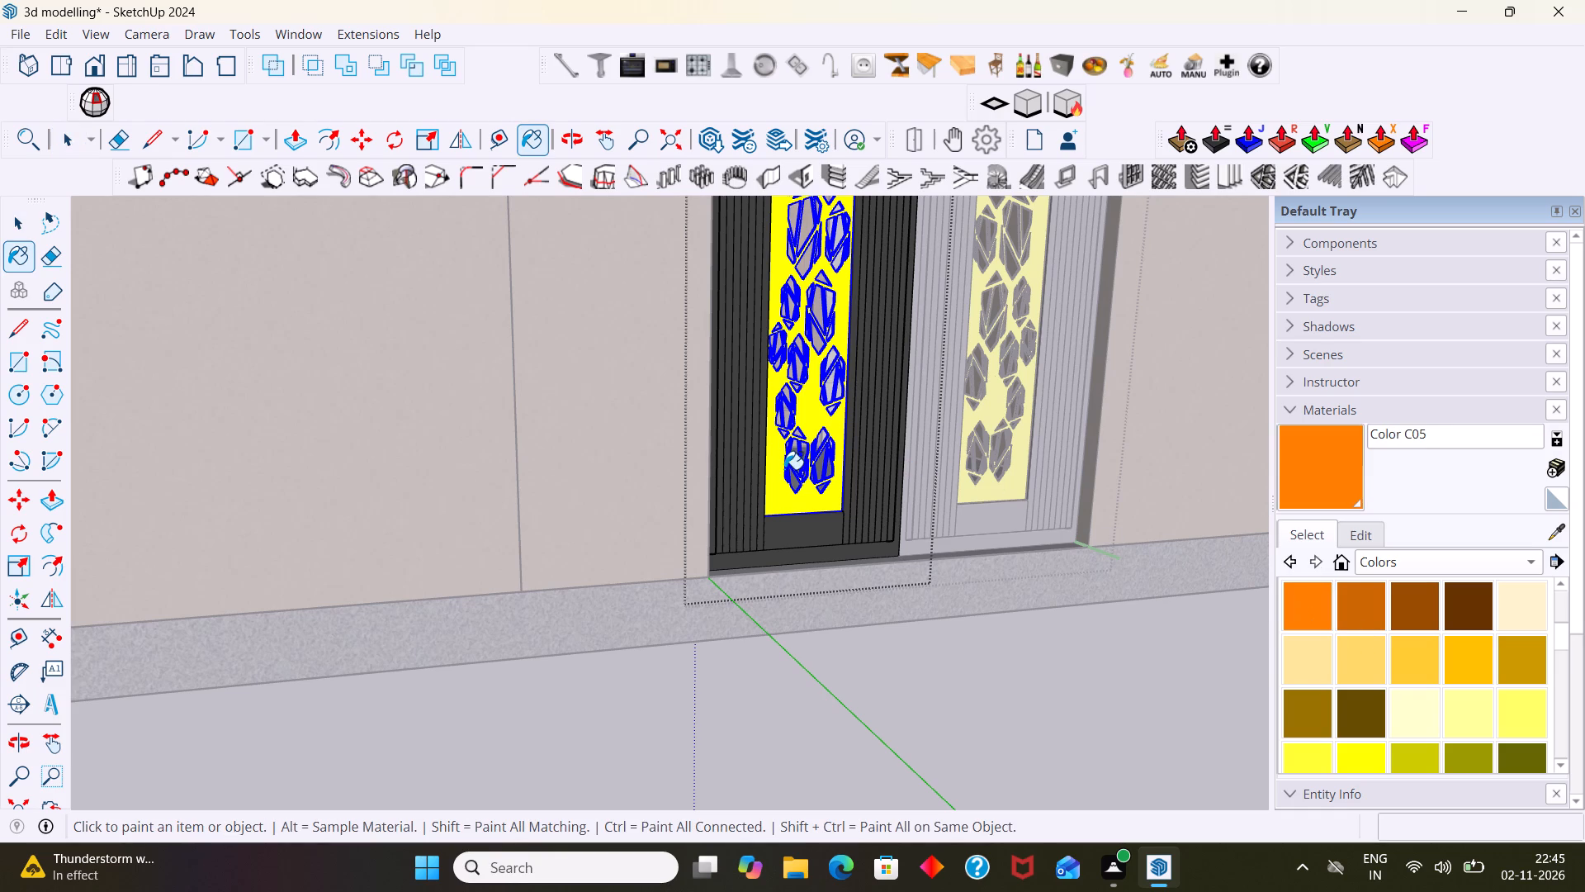
scroll(784, 472, up, 6)
click(771, 473)
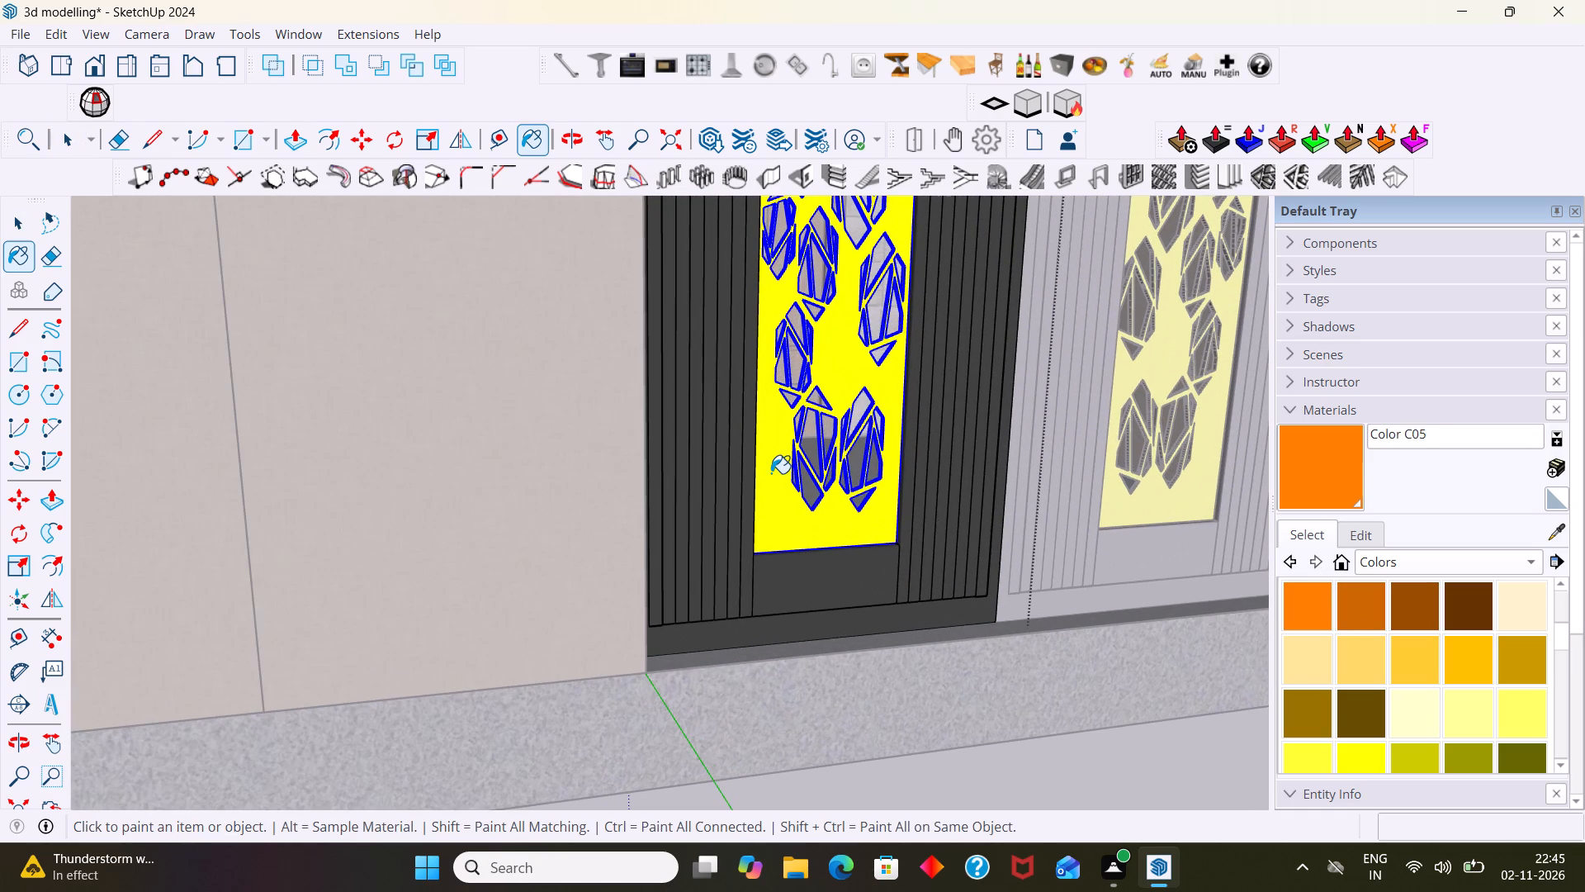
Open the cut-out panel itself, select its front face and paint it orange with Color C05.
key(space)
double_click(778, 473)
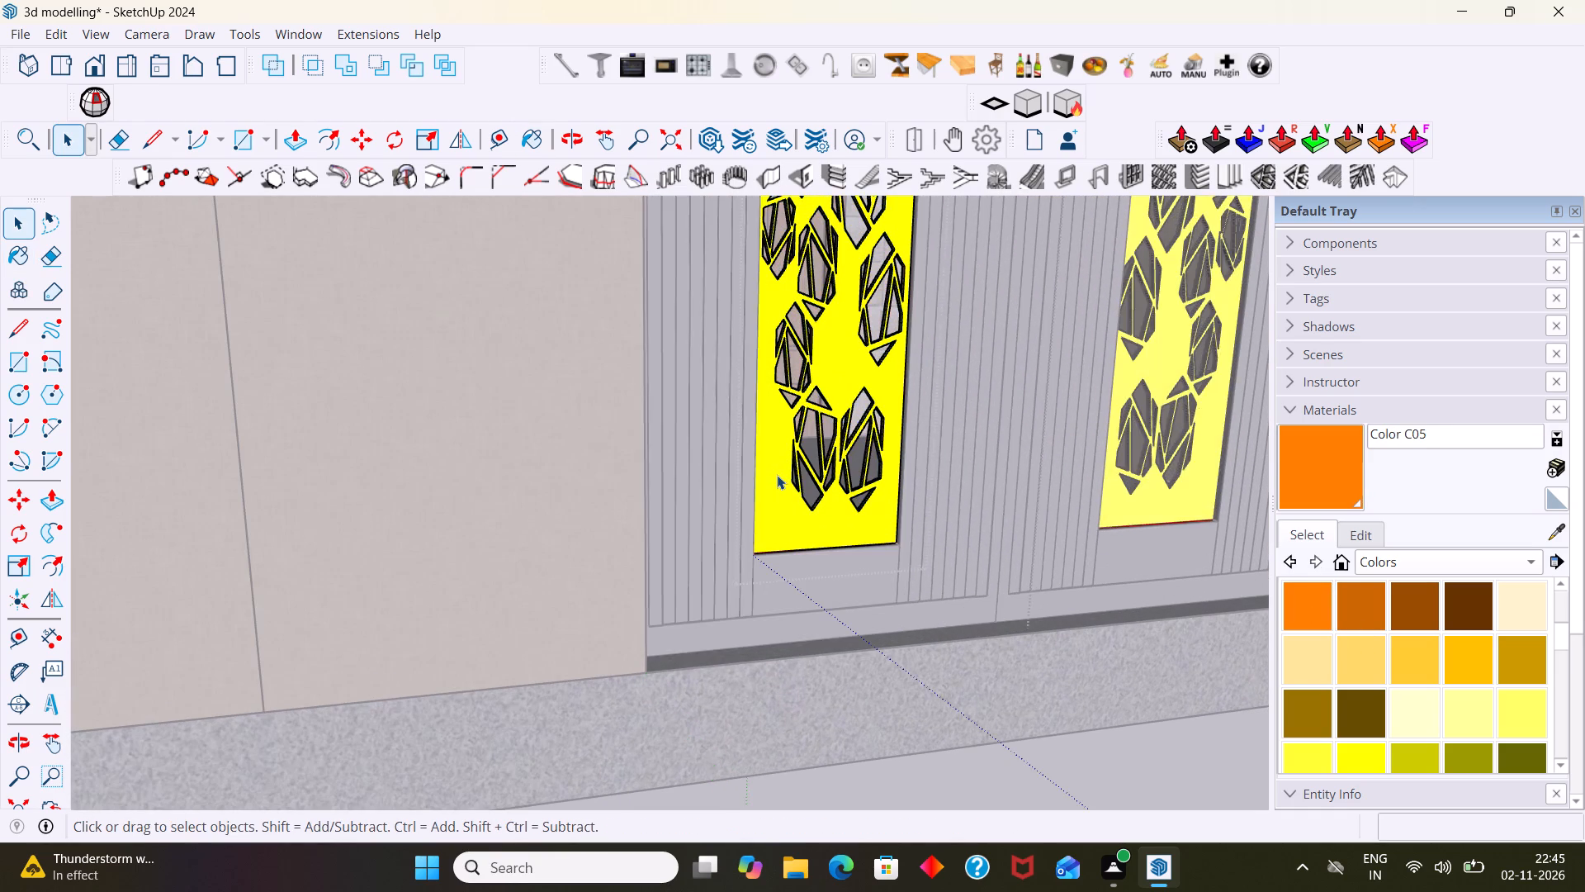
scroll(777, 475, up, 2)
click(777, 475)
click(777, 475)
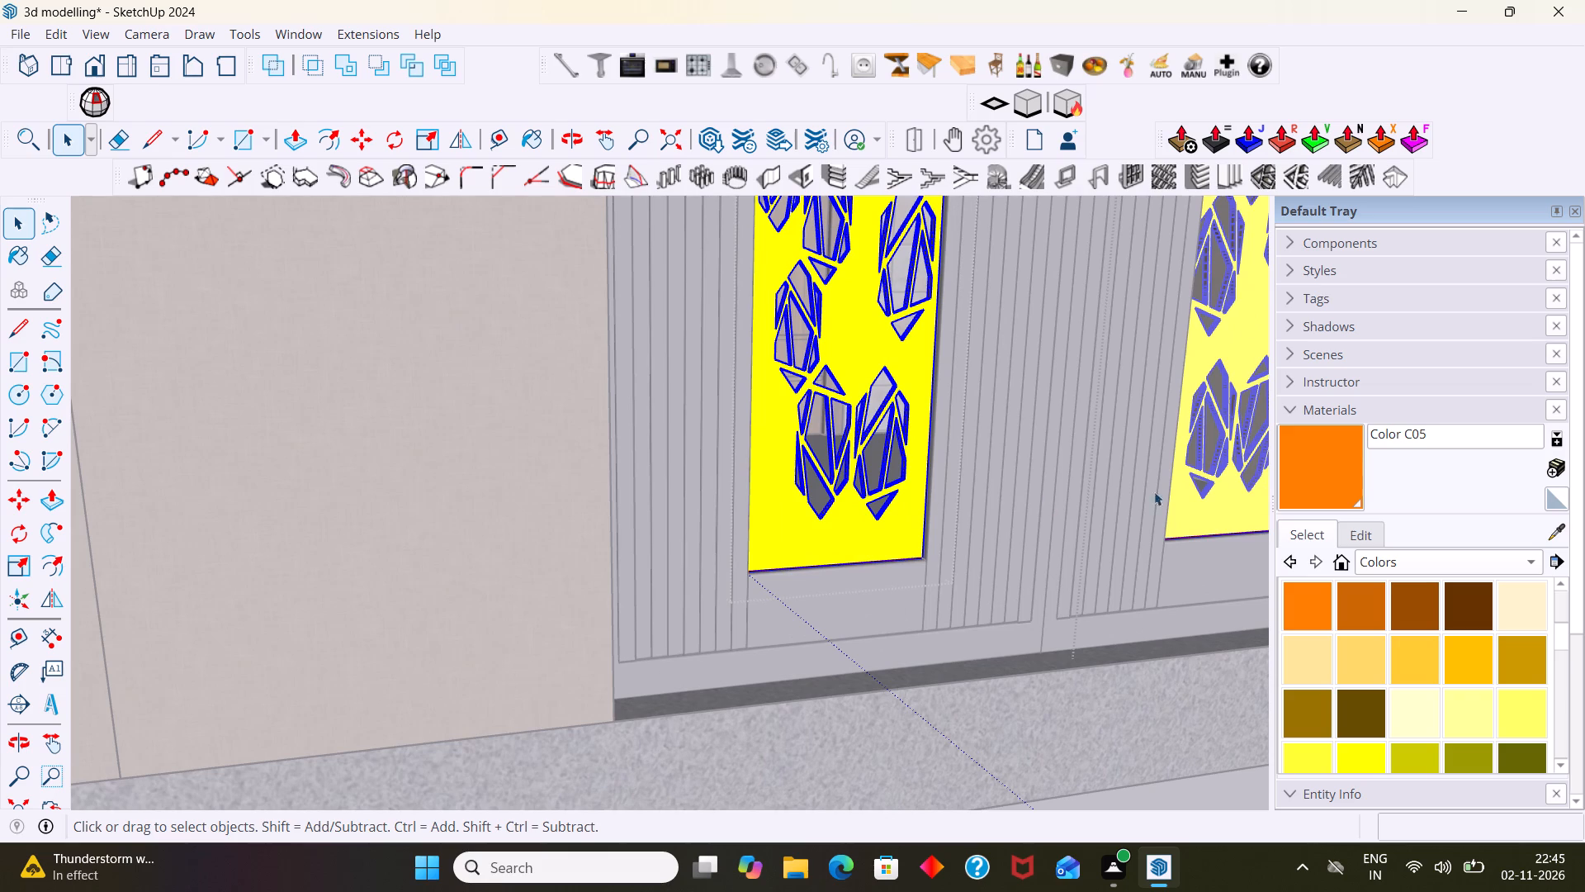
click(1285, 469)
click(771, 477)
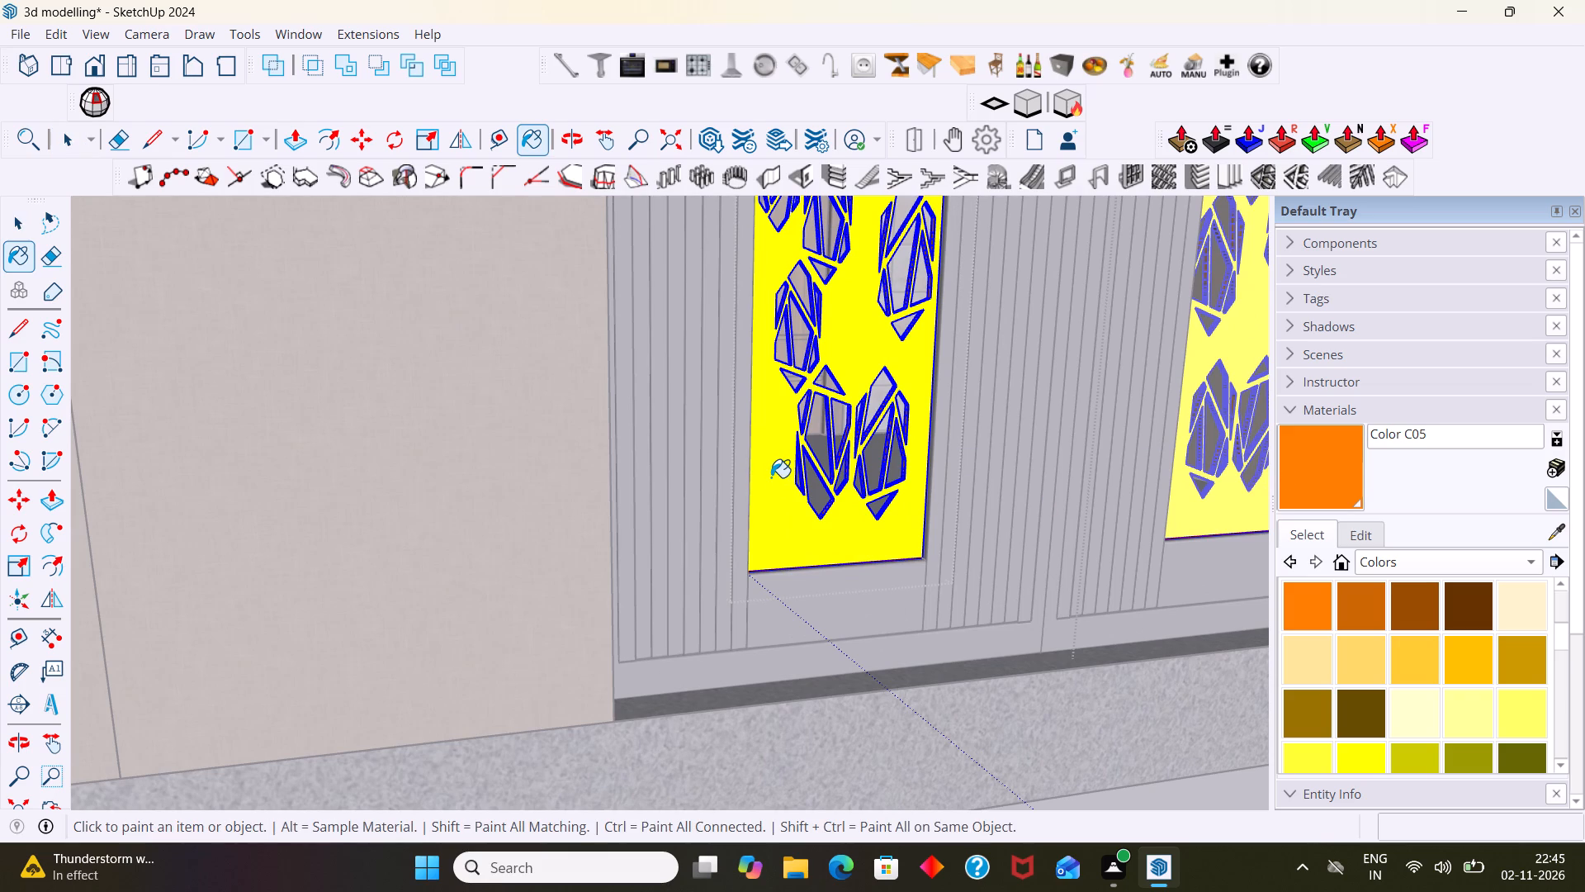
scroll(778, 479, up, 8)
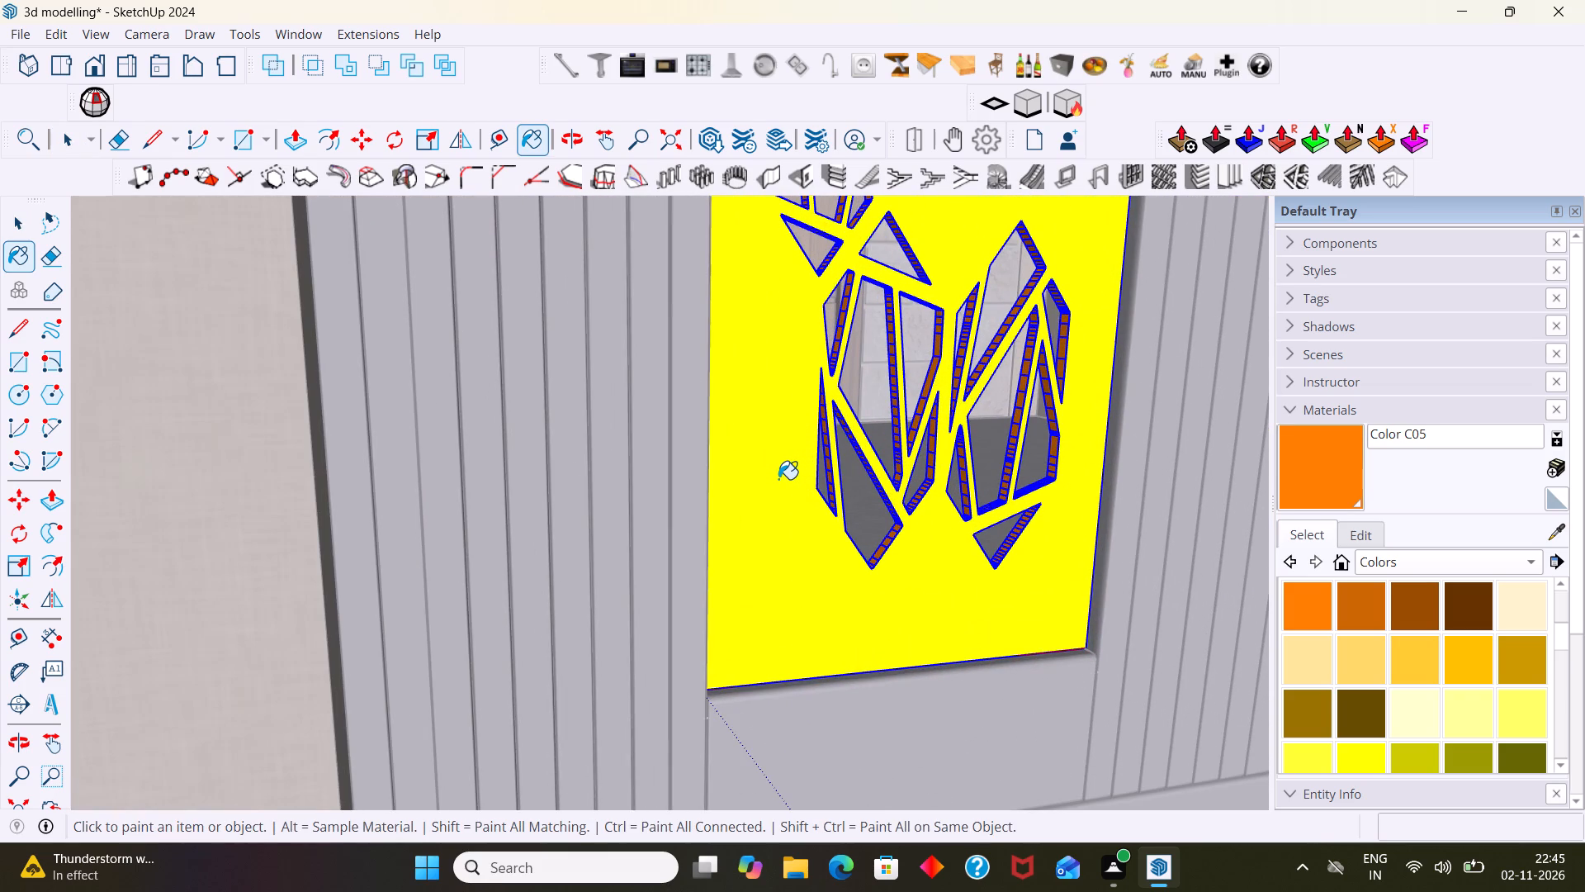
key(space)
triple_click(768, 478)
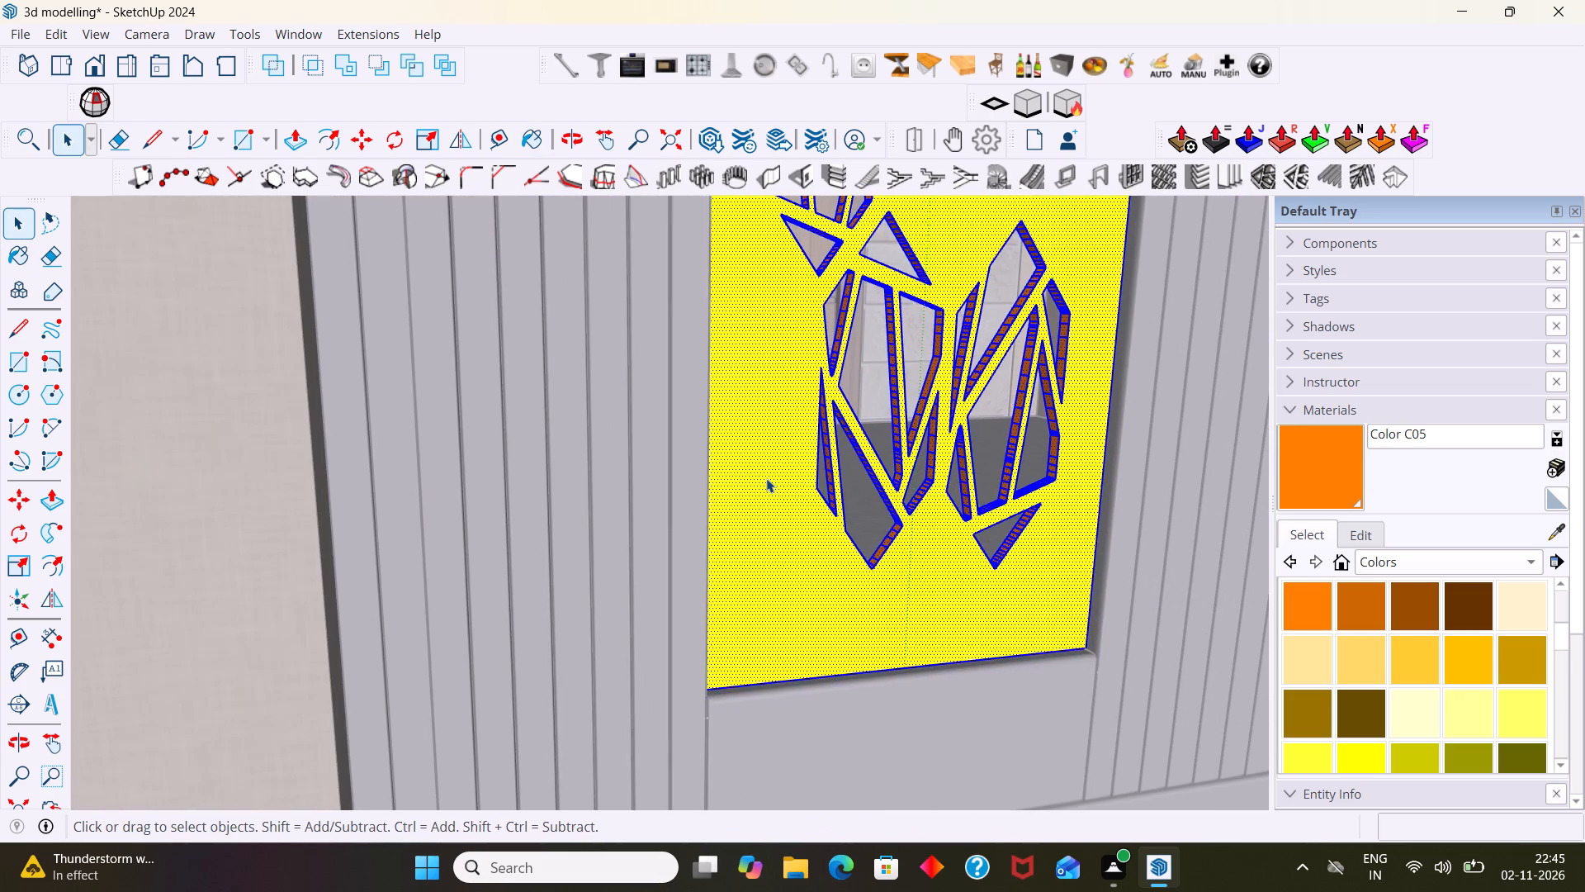
scroll(766, 478, up, 2)
click(1334, 478)
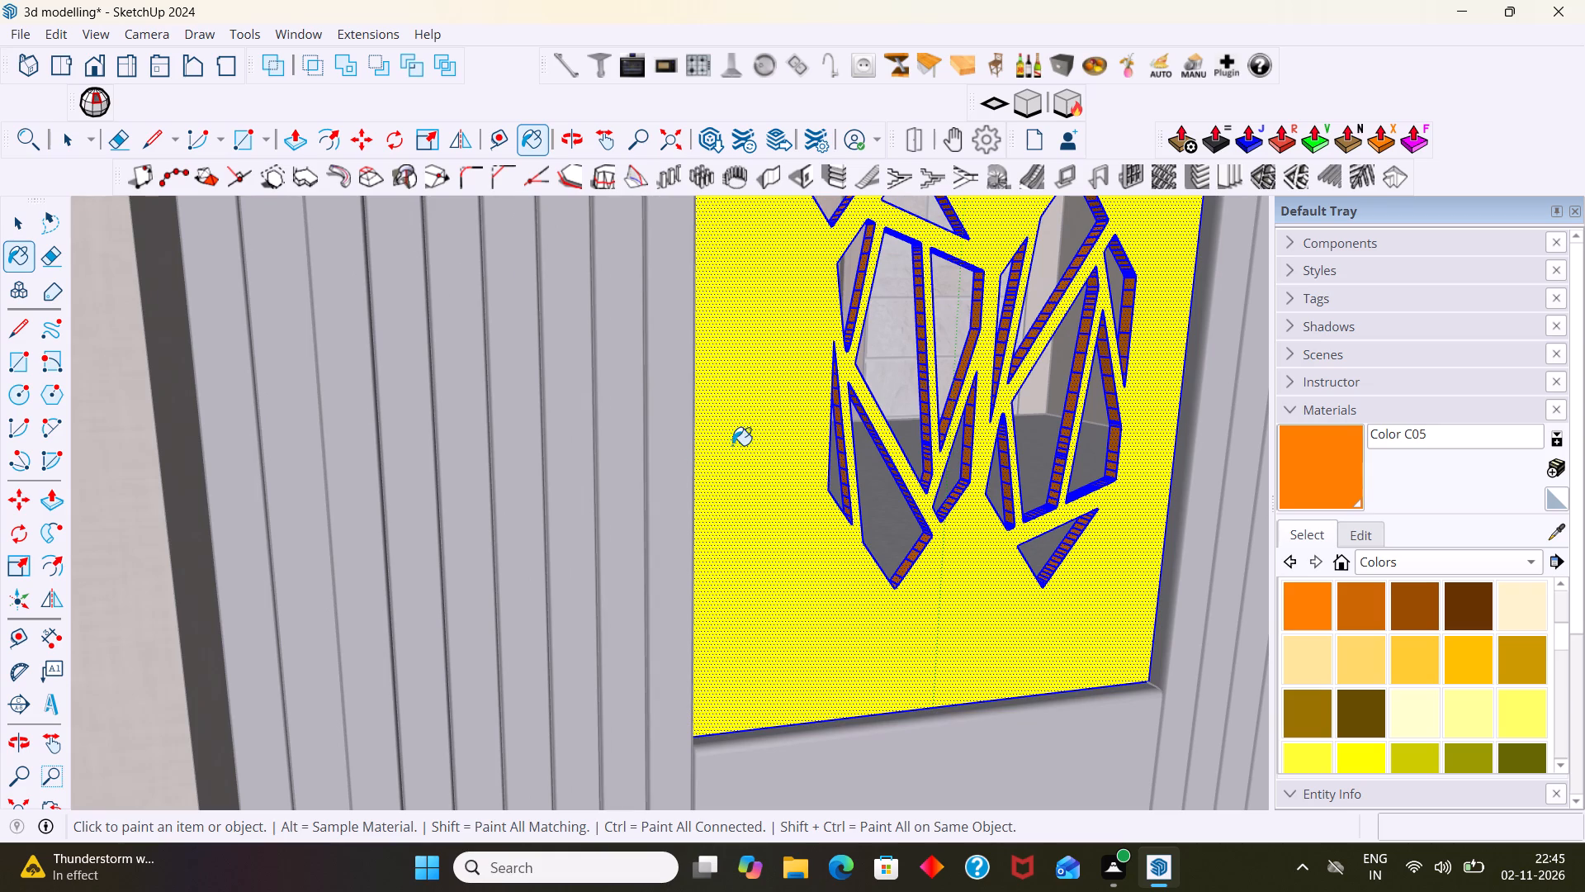
click(740, 442)
Clear the face selection and close all of the gate's nested groups to return to the whole building model.
scroll(740, 442, down, 20)
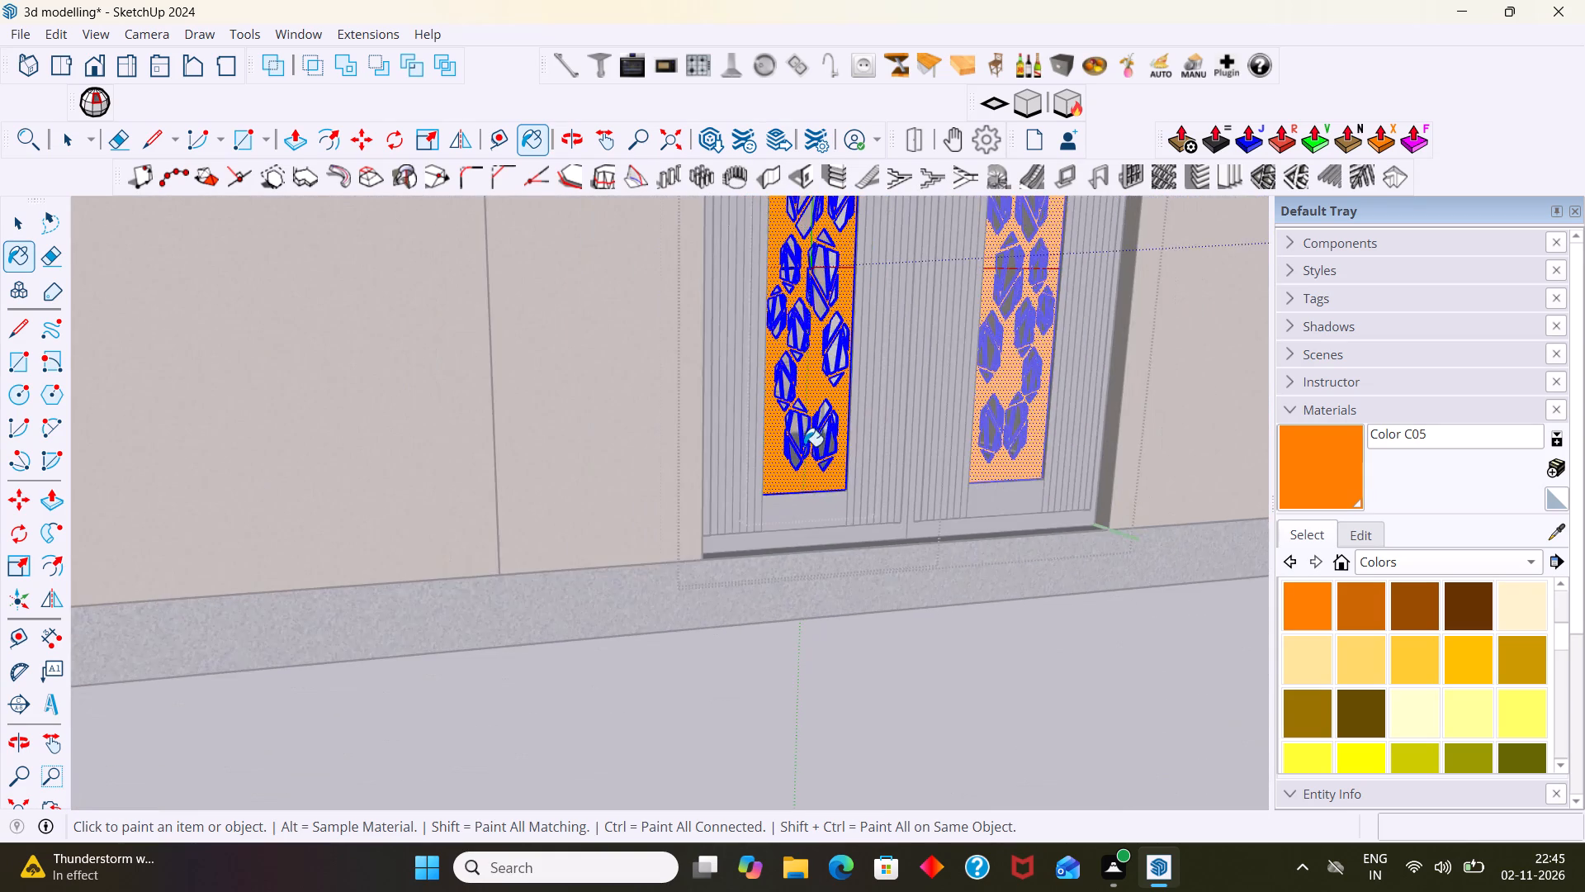
scroll(804, 446, down, 5)
key(space)
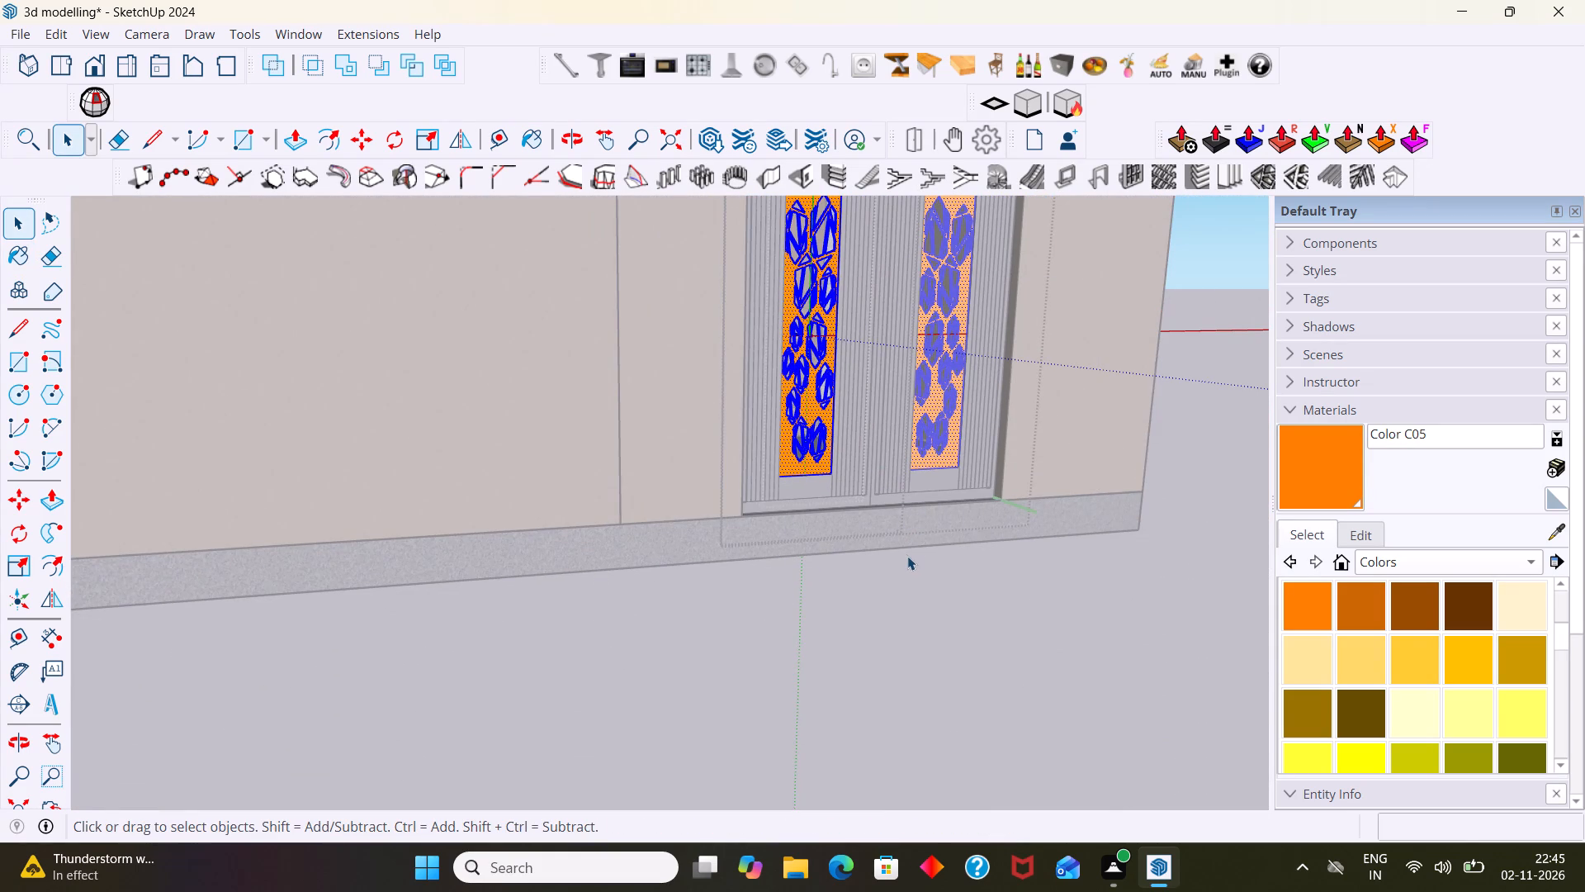
click(907, 556)
scroll(908, 555, down, 6)
middle_drag(911, 554, 624, 635)
click(1025, 572)
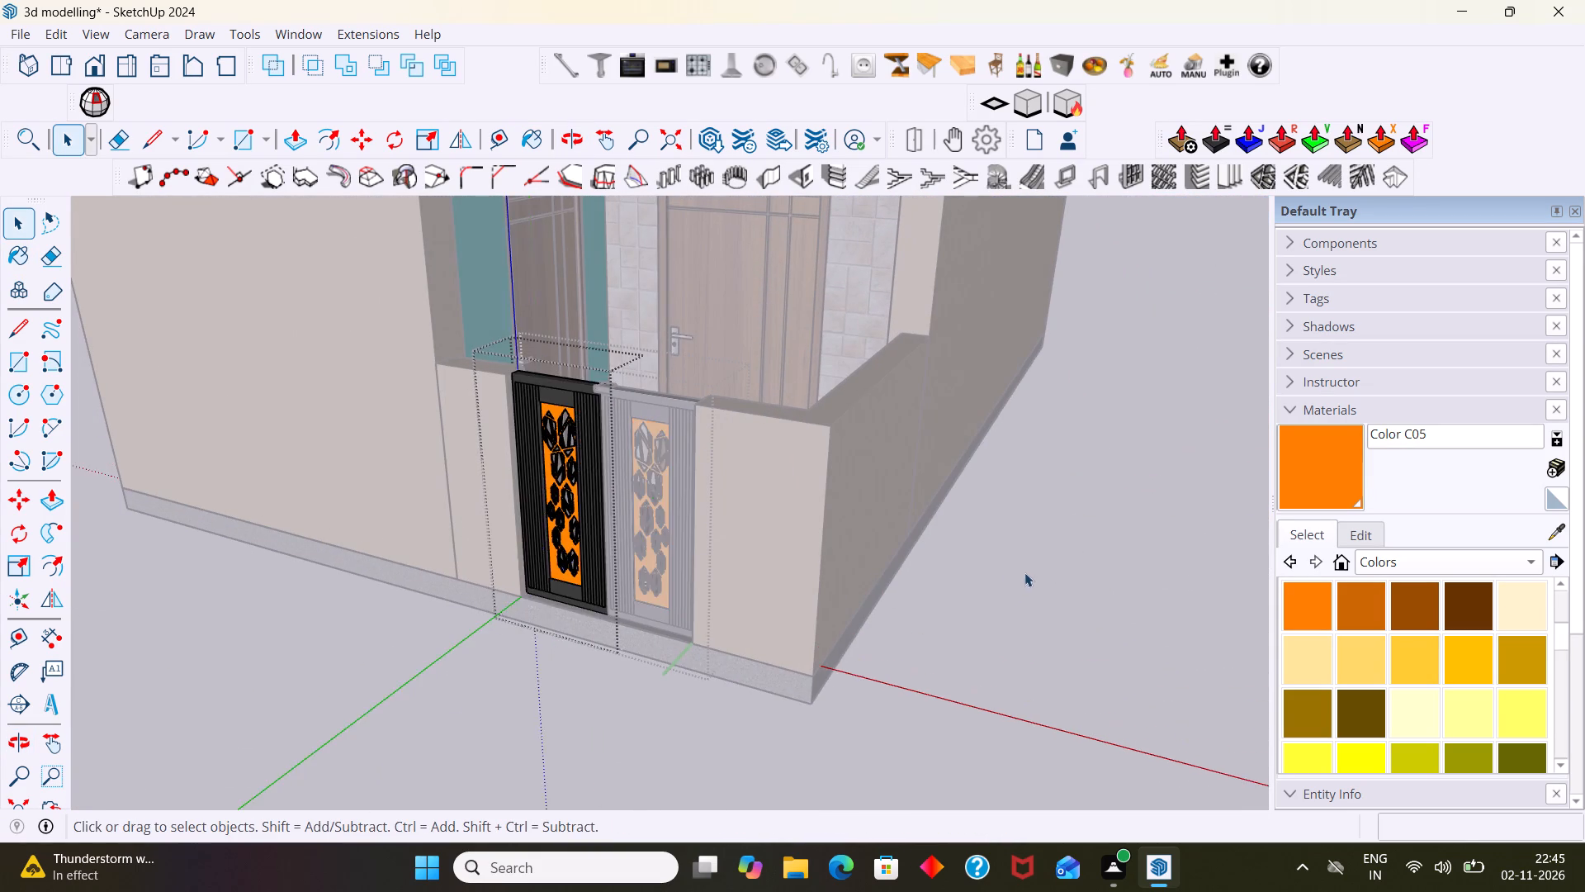
scroll(1001, 567, down, 4)
key(Escape)
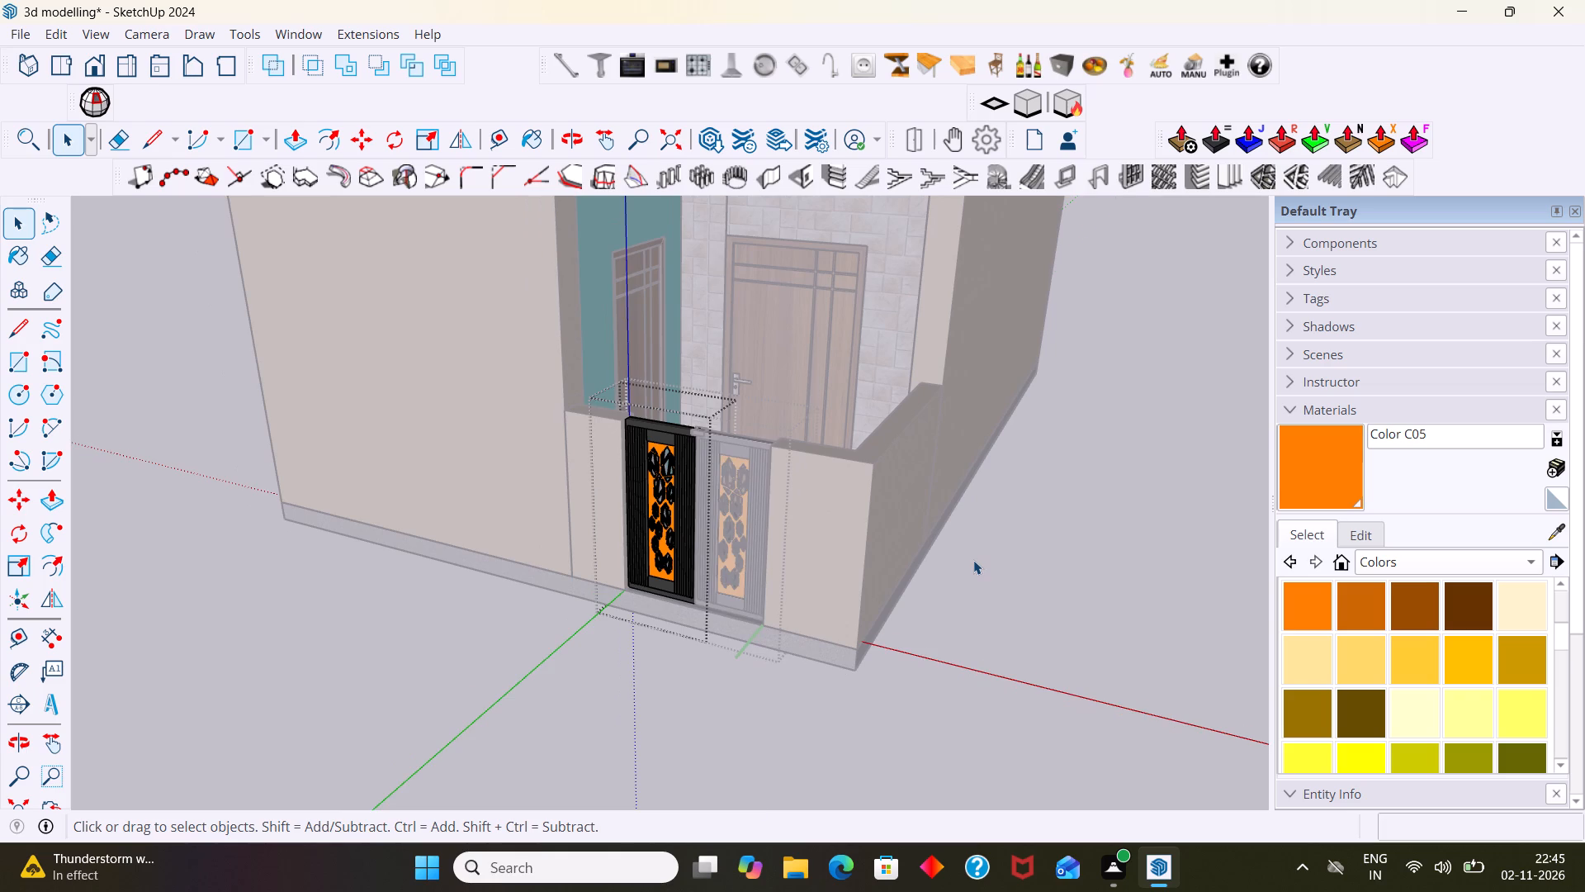
key(Escape)
scroll(974, 553, up, 2)
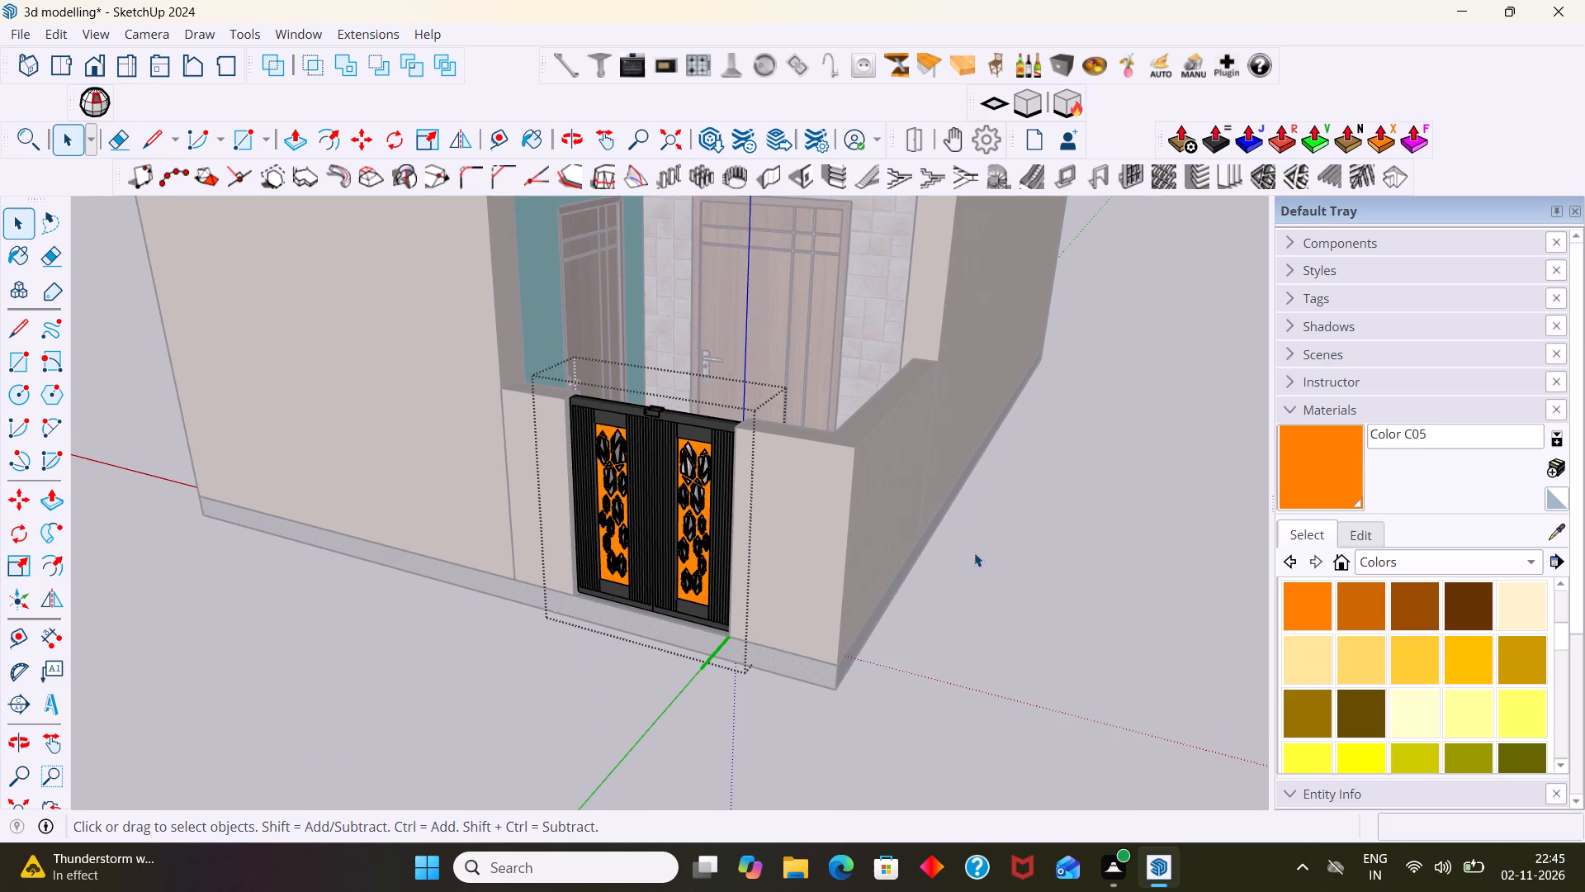
click(1029, 536)
Browse the Colors material collection for other swatches that could suit the gate panels.
scroll(1079, 536, down, 5)
middle_drag(1057, 543, 1123, 511)
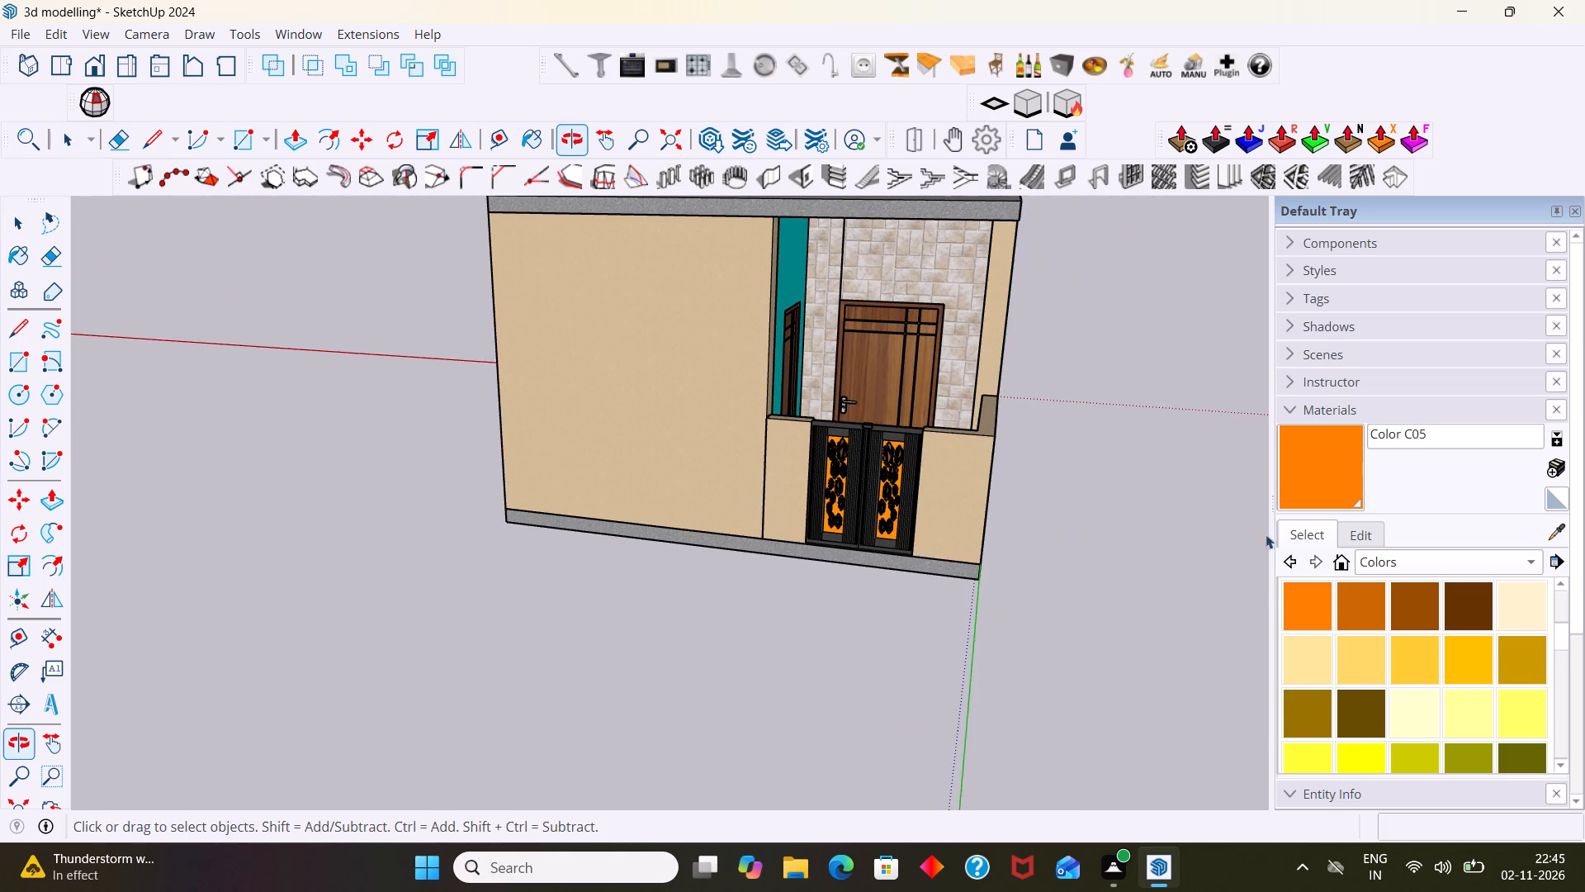
scroll(1385, 648, up, 9)
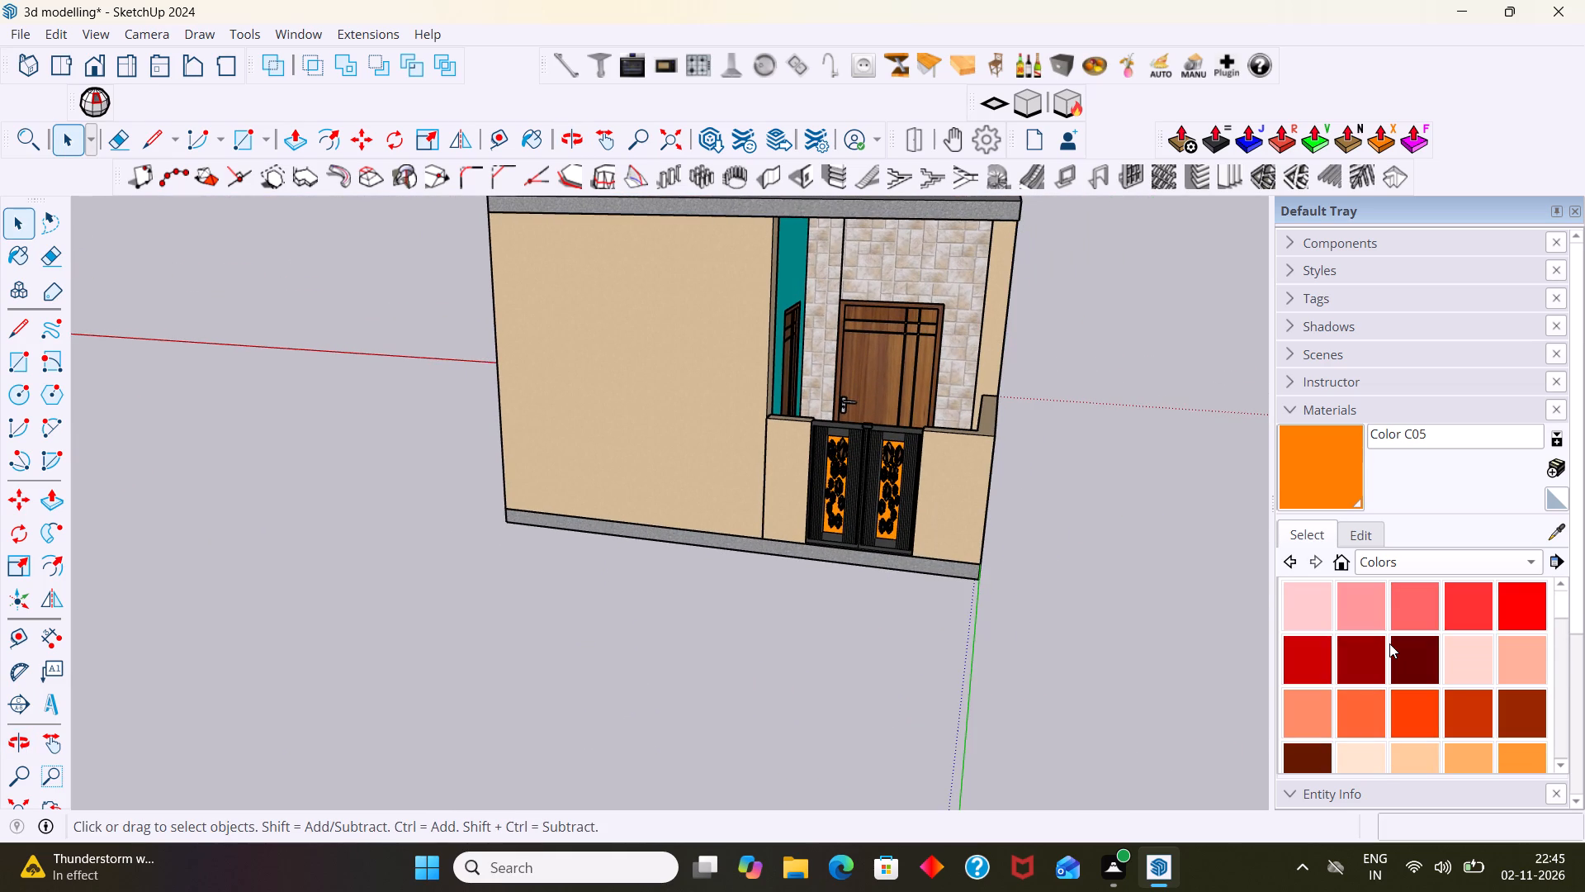
scroll(1389, 643, up, 1)
scroll(1389, 643, down, 3)
scroll(1389, 643, up, 3)
scroll(1389, 643, down, 9)
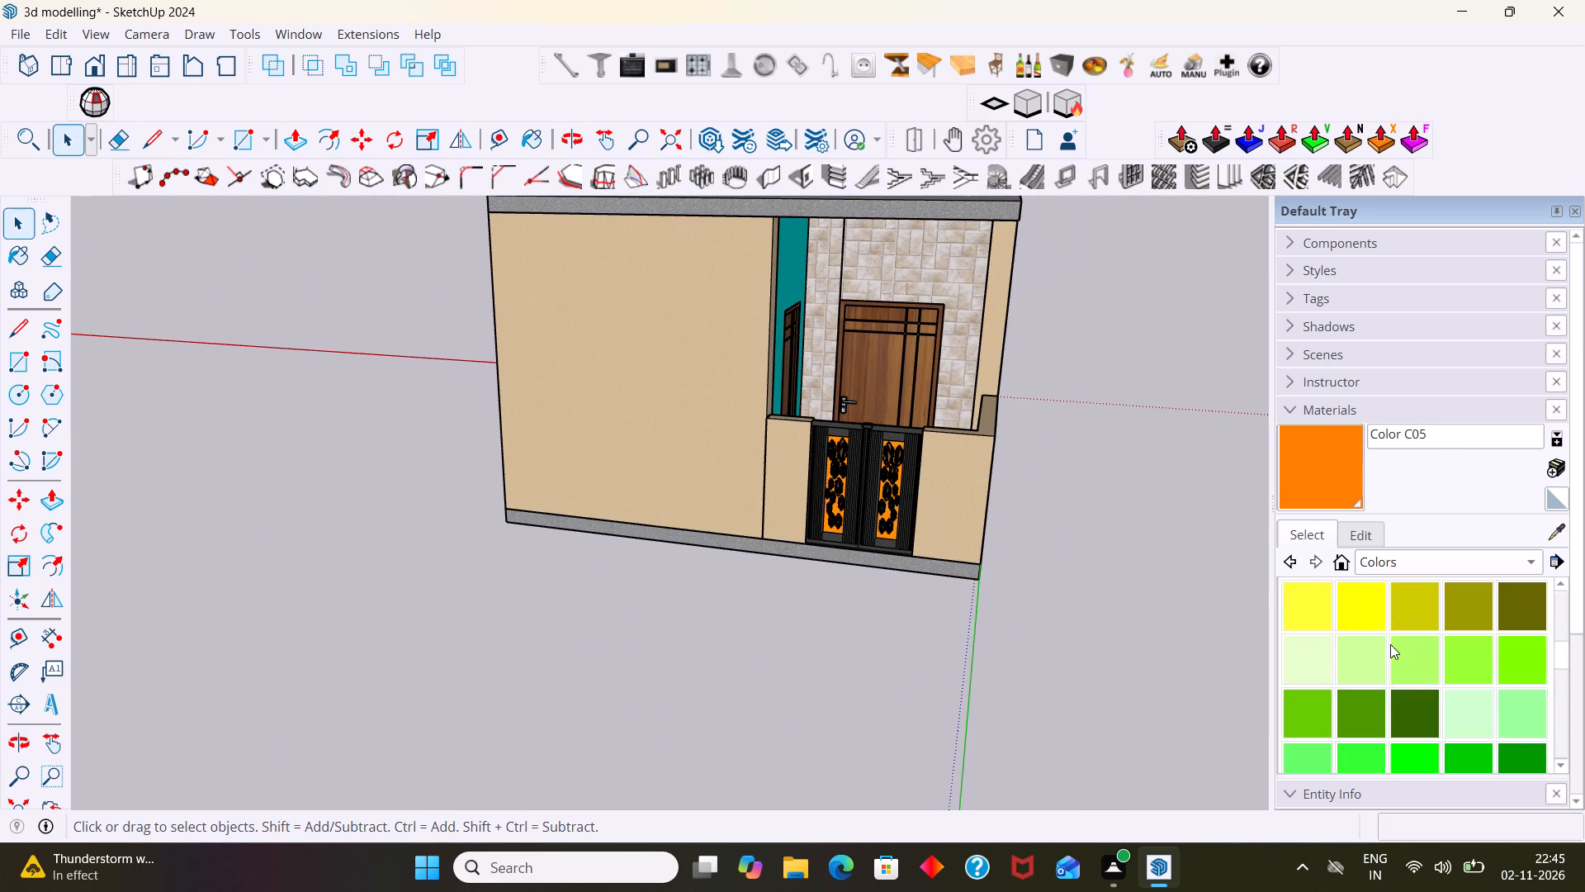
scroll(1390, 644, down, 4)
scroll(1390, 645, up, 1)
scroll(1390, 645, down, 1)
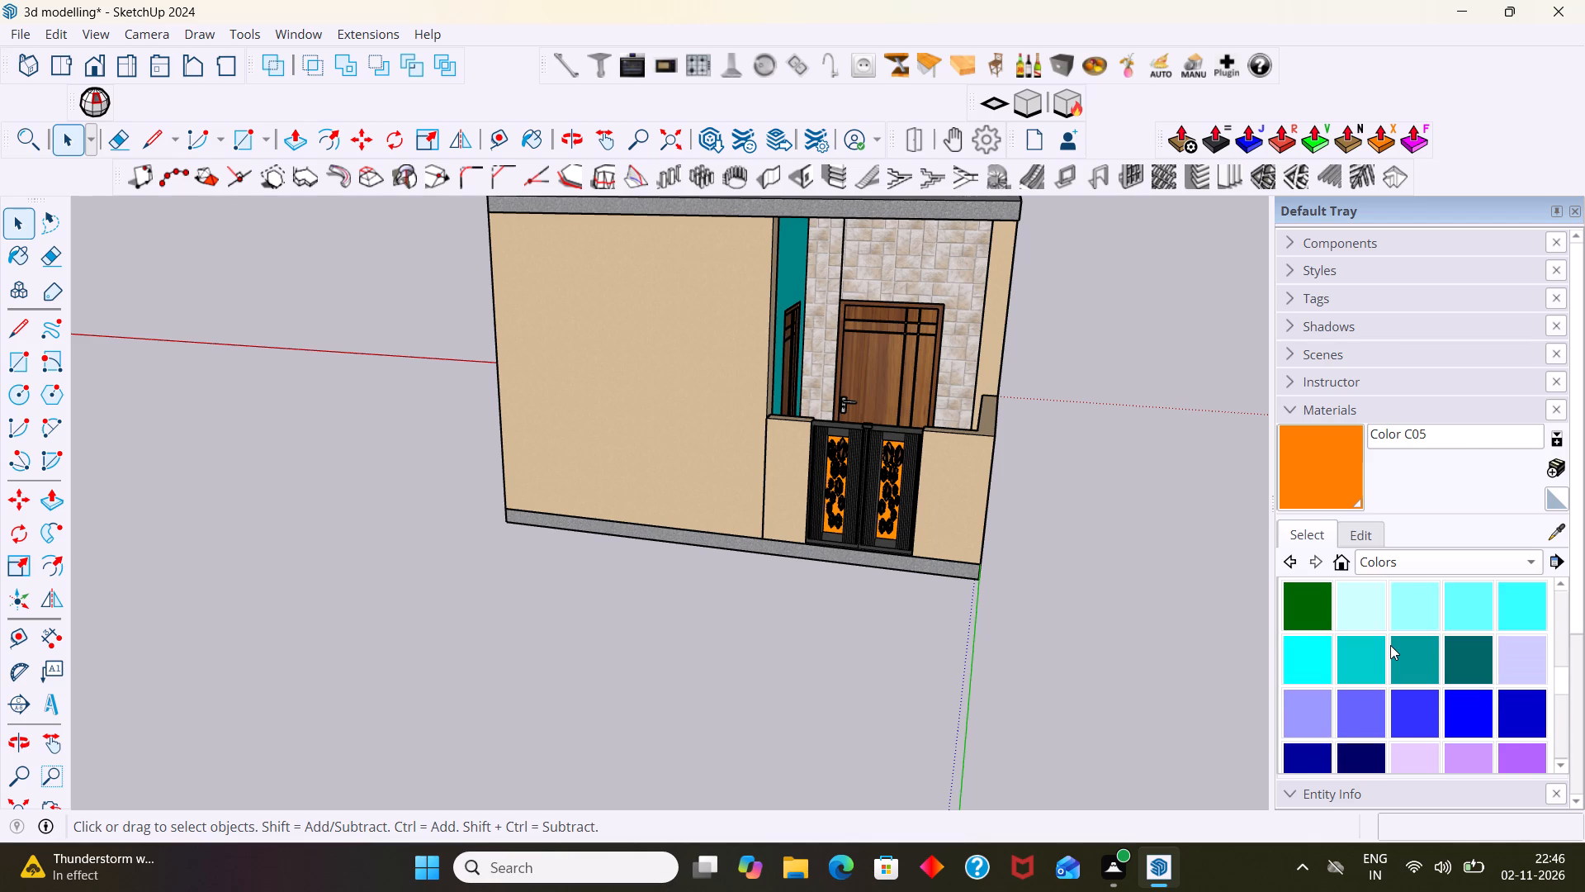
scroll(1390, 645, down, 11)
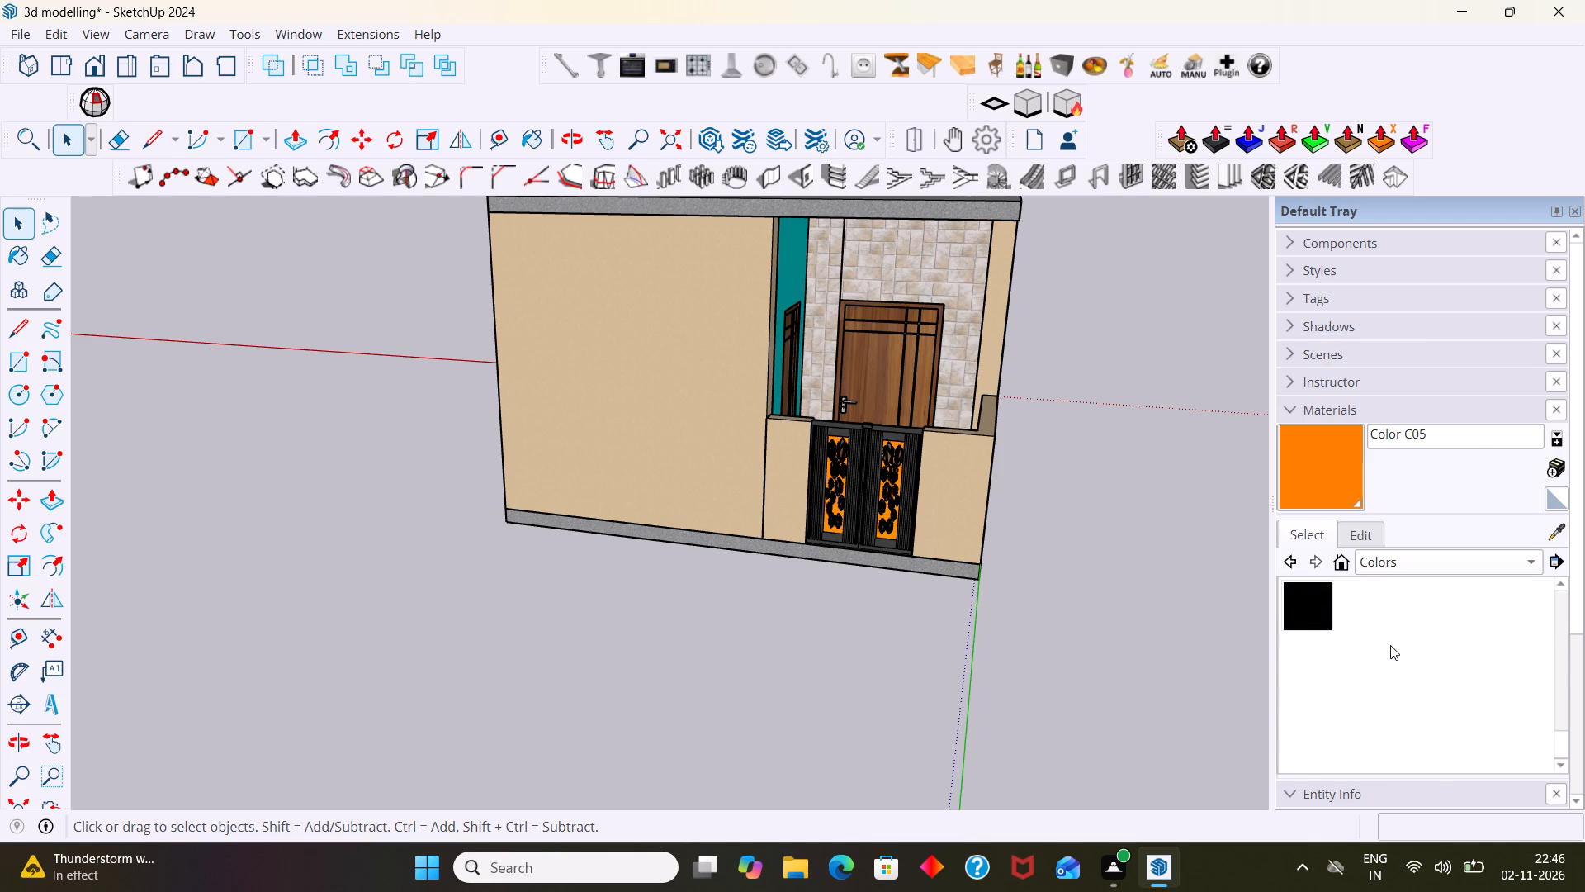
scroll(1390, 645, up, 2)
scroll(1390, 646, down, 3)
click(1103, 665)
Examine the orange gate panels up close and the porch entrance from several angles.
scroll(936, 555, up, 4)
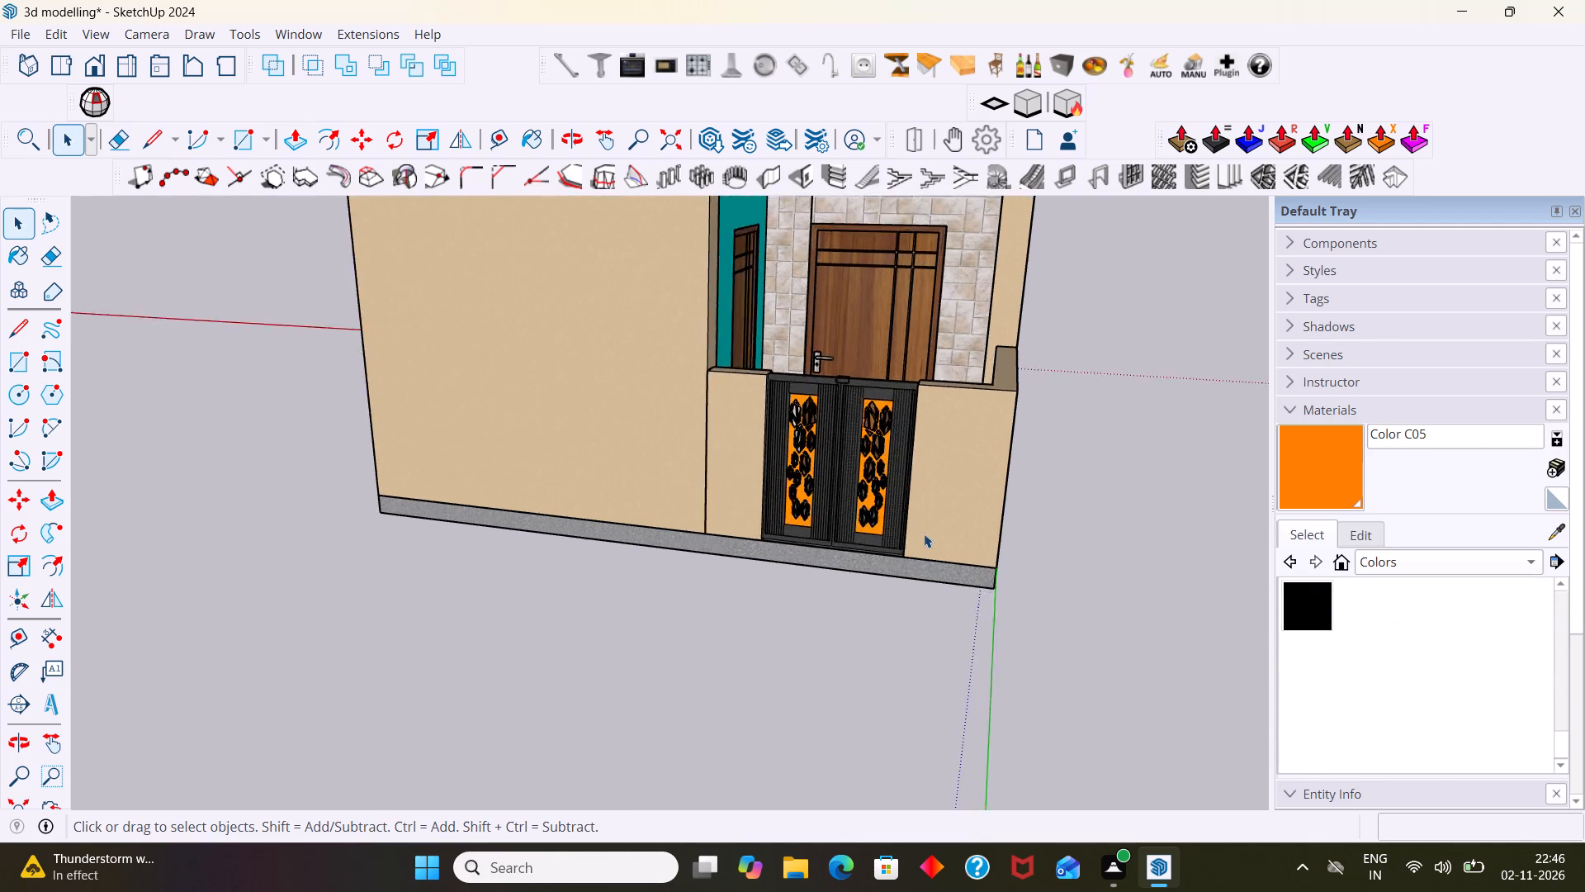
scroll(924, 534, up, 20)
scroll(924, 534, up, 4)
middle_drag(698, 465, 653, 496)
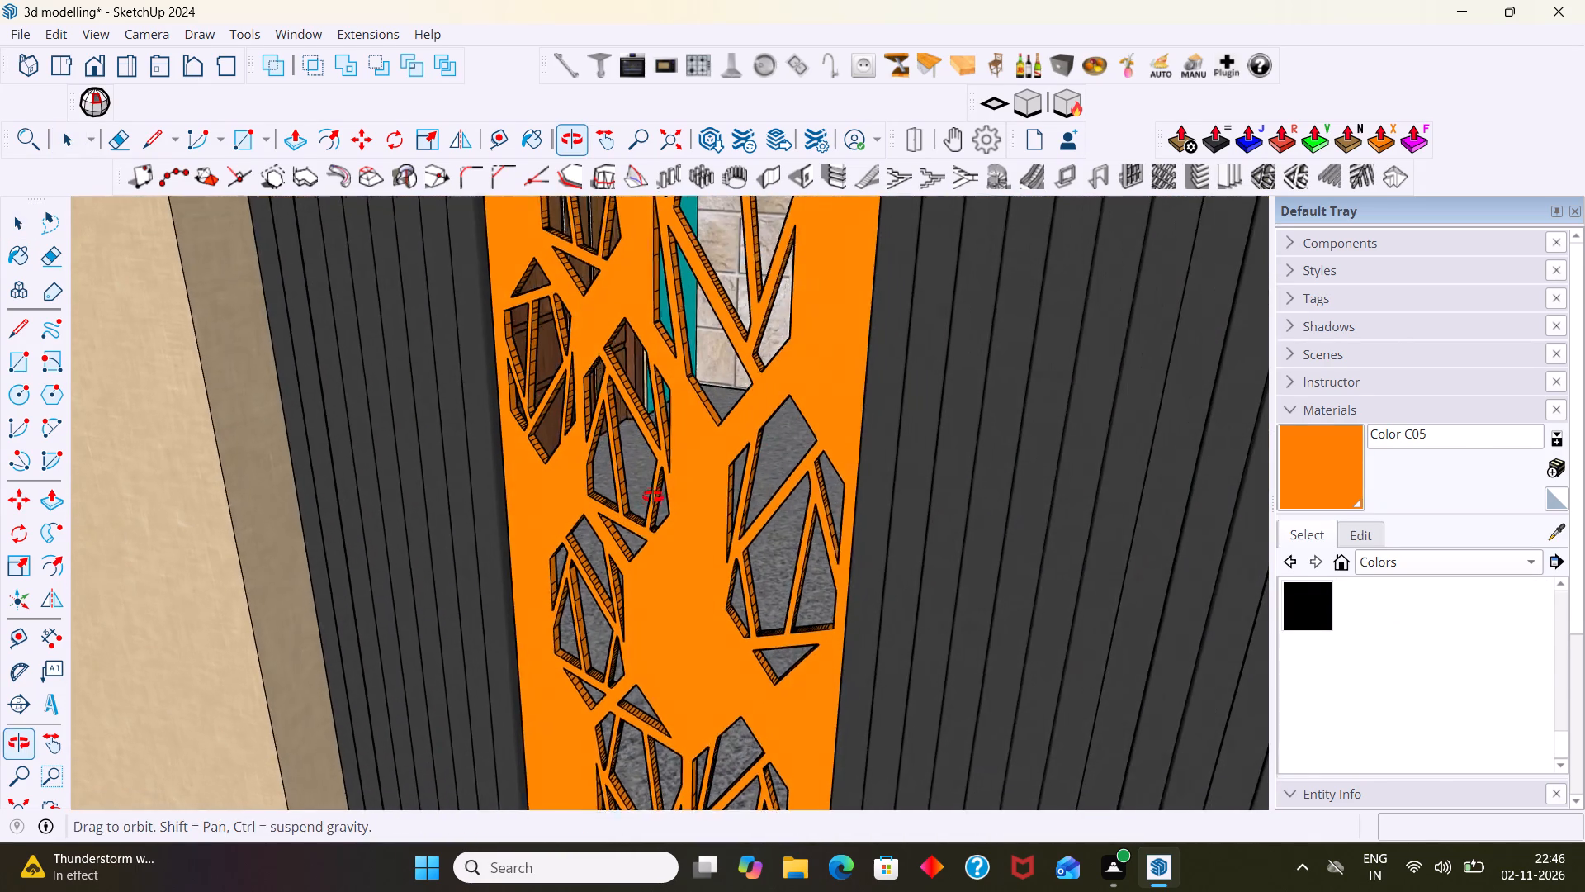
middle_drag(653, 496, 651, 497)
scroll(651, 498, down, 17)
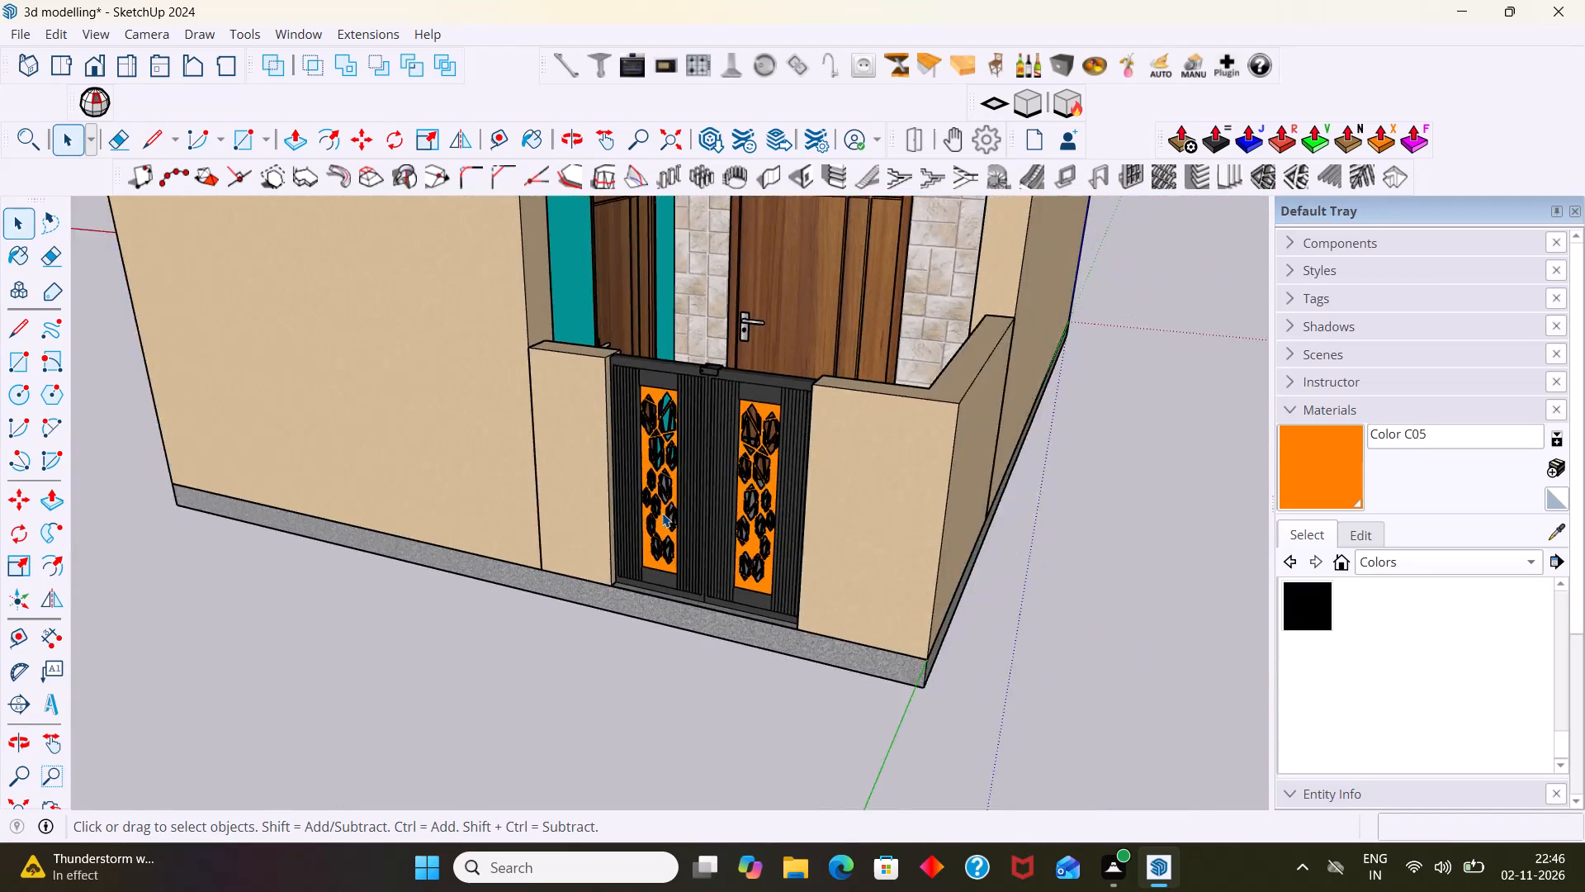
scroll(662, 513, down, 9)
middle_drag(719, 498, 685, 516)
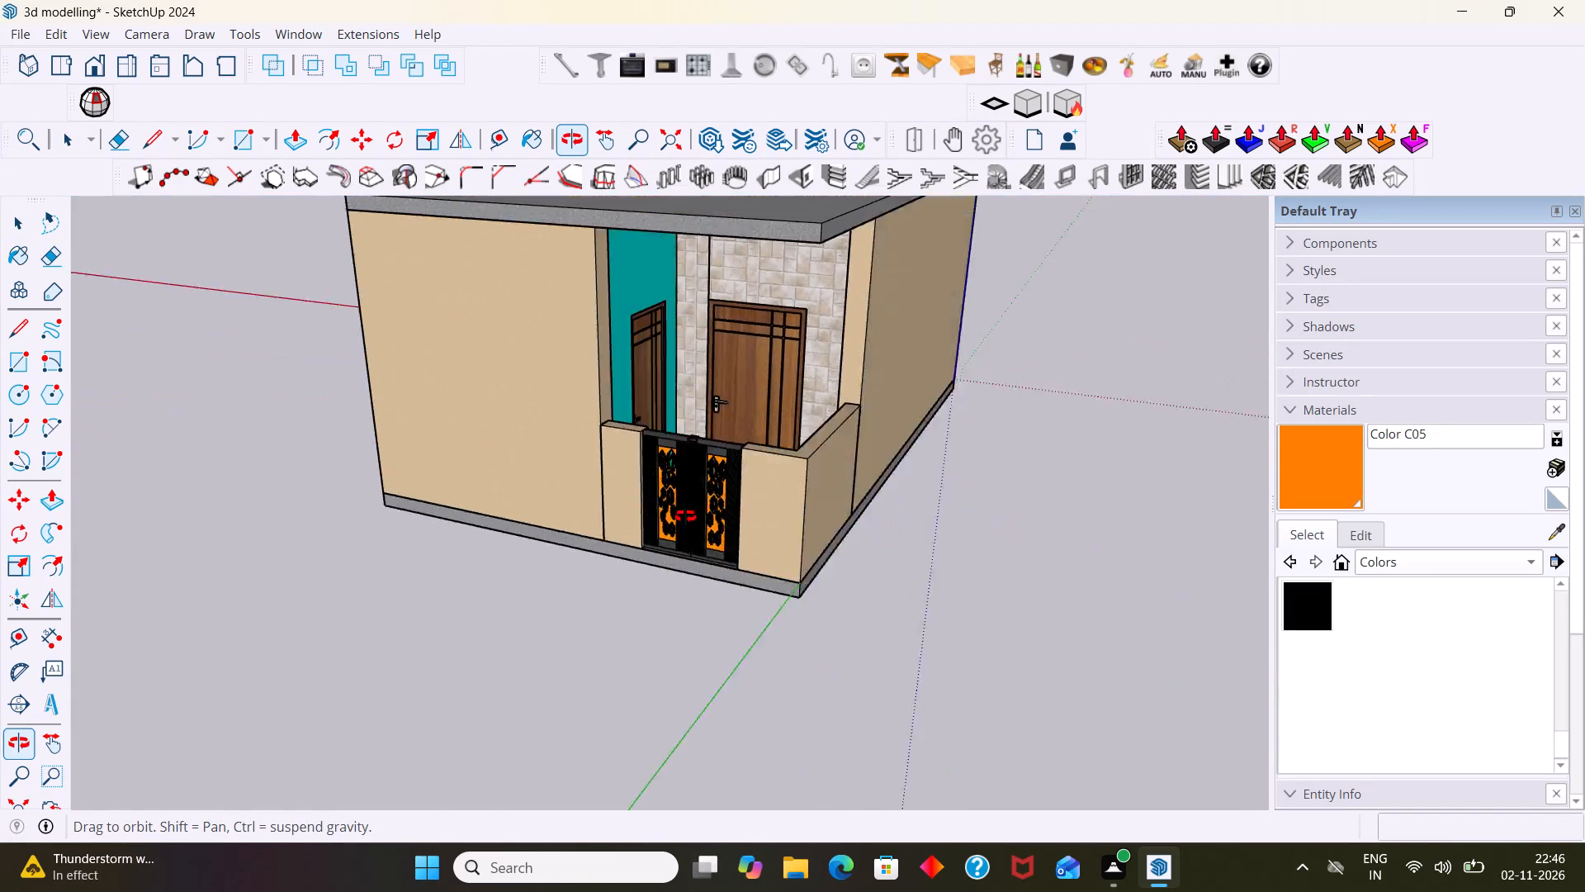
middle_drag(685, 516, 546, 533)
scroll(606, 501, up, 6)
middle_drag(663, 437, 615, 581)
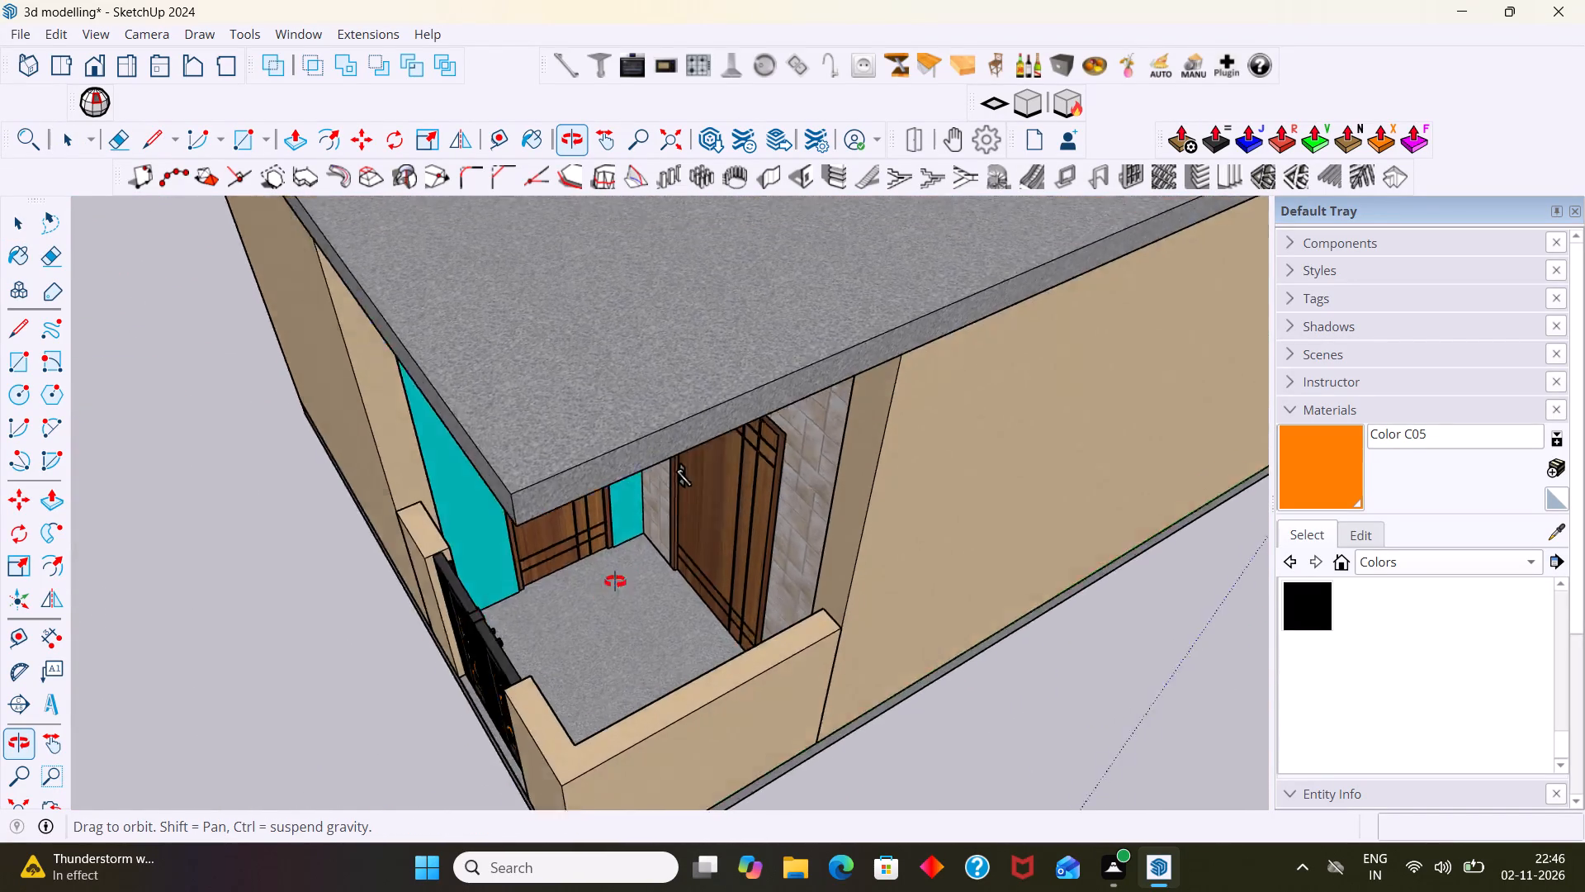
middle_drag(615, 581, 748, 445)
shift+middle_drag(693, 477, 555, 661)
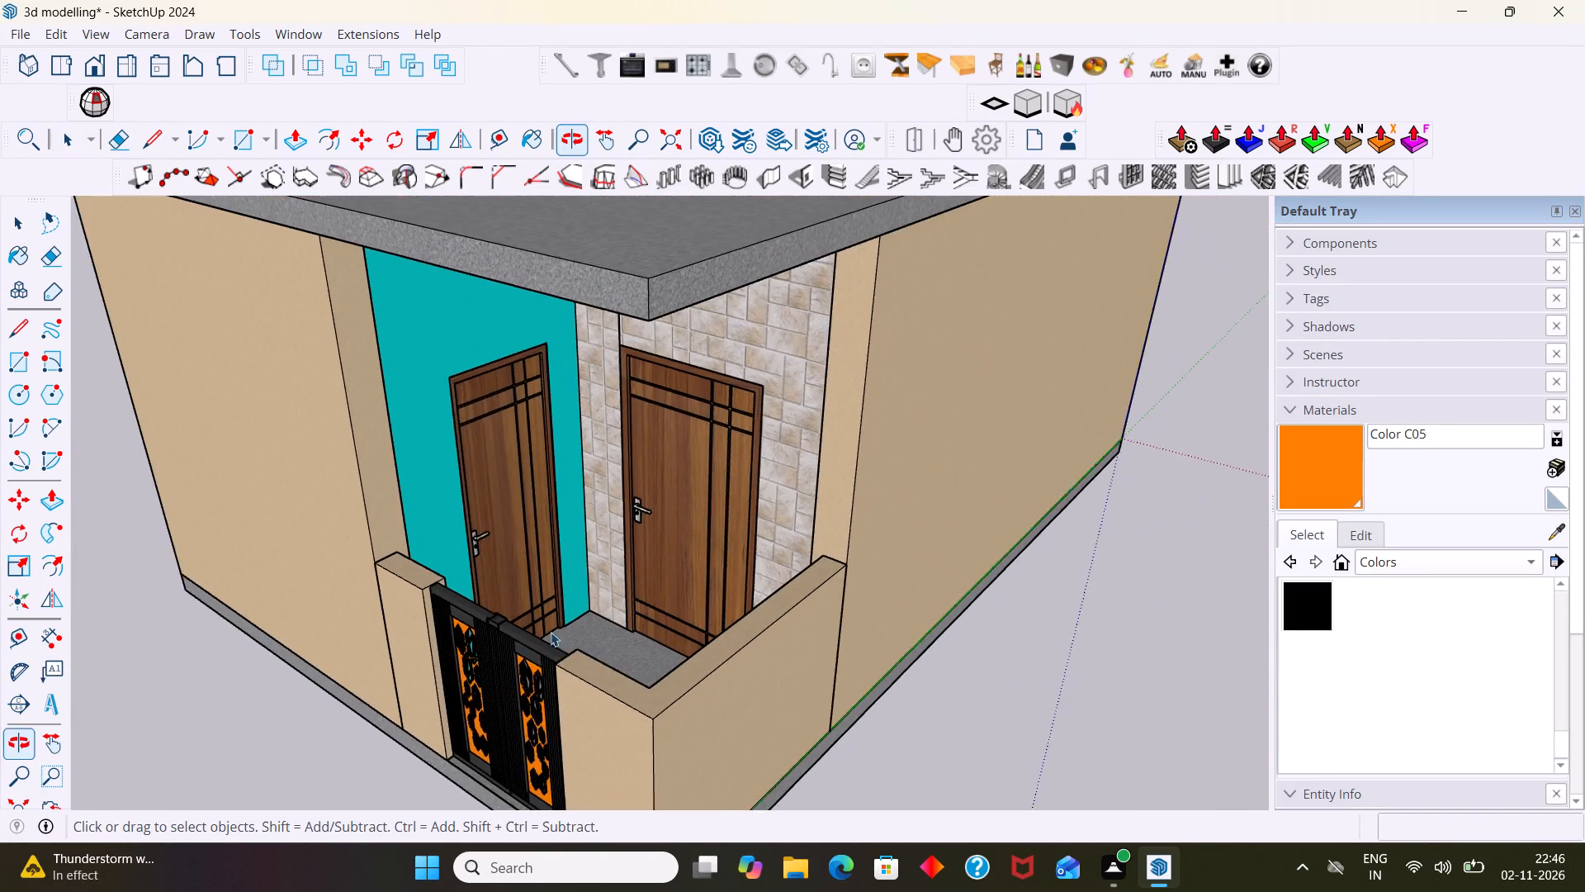
Hide the grey roof slab group covering the building.
scroll(551, 632, down, 9)
click(667, 413)
right_click(667, 412)
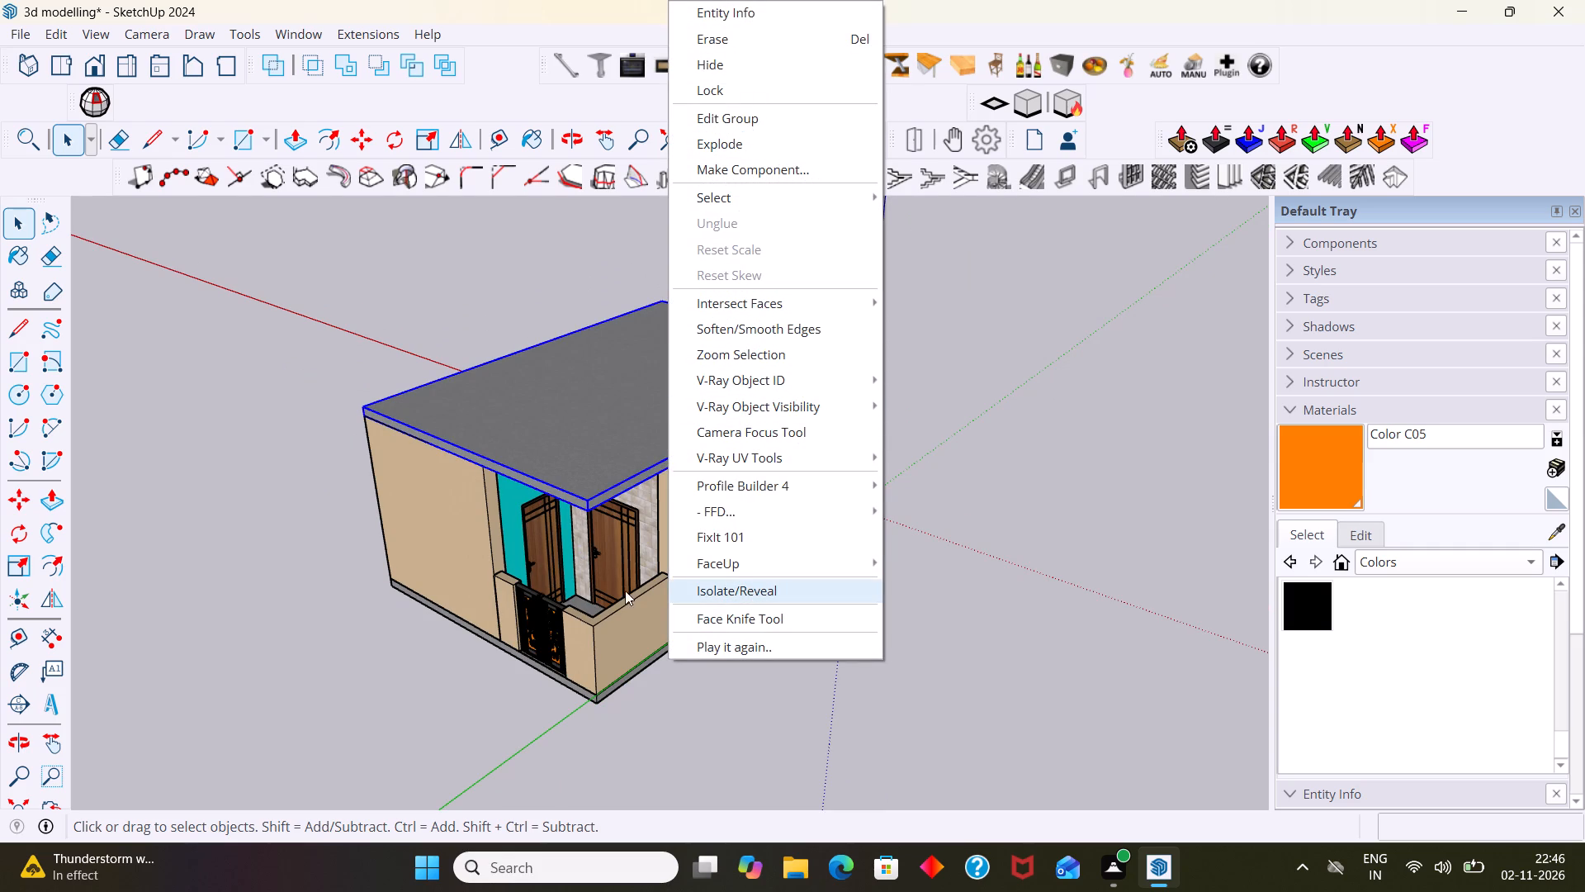
click(750, 76)
Examine the building's rooms and furniture from above with the roof hidden.
middle_drag(639, 430, 585, 638)
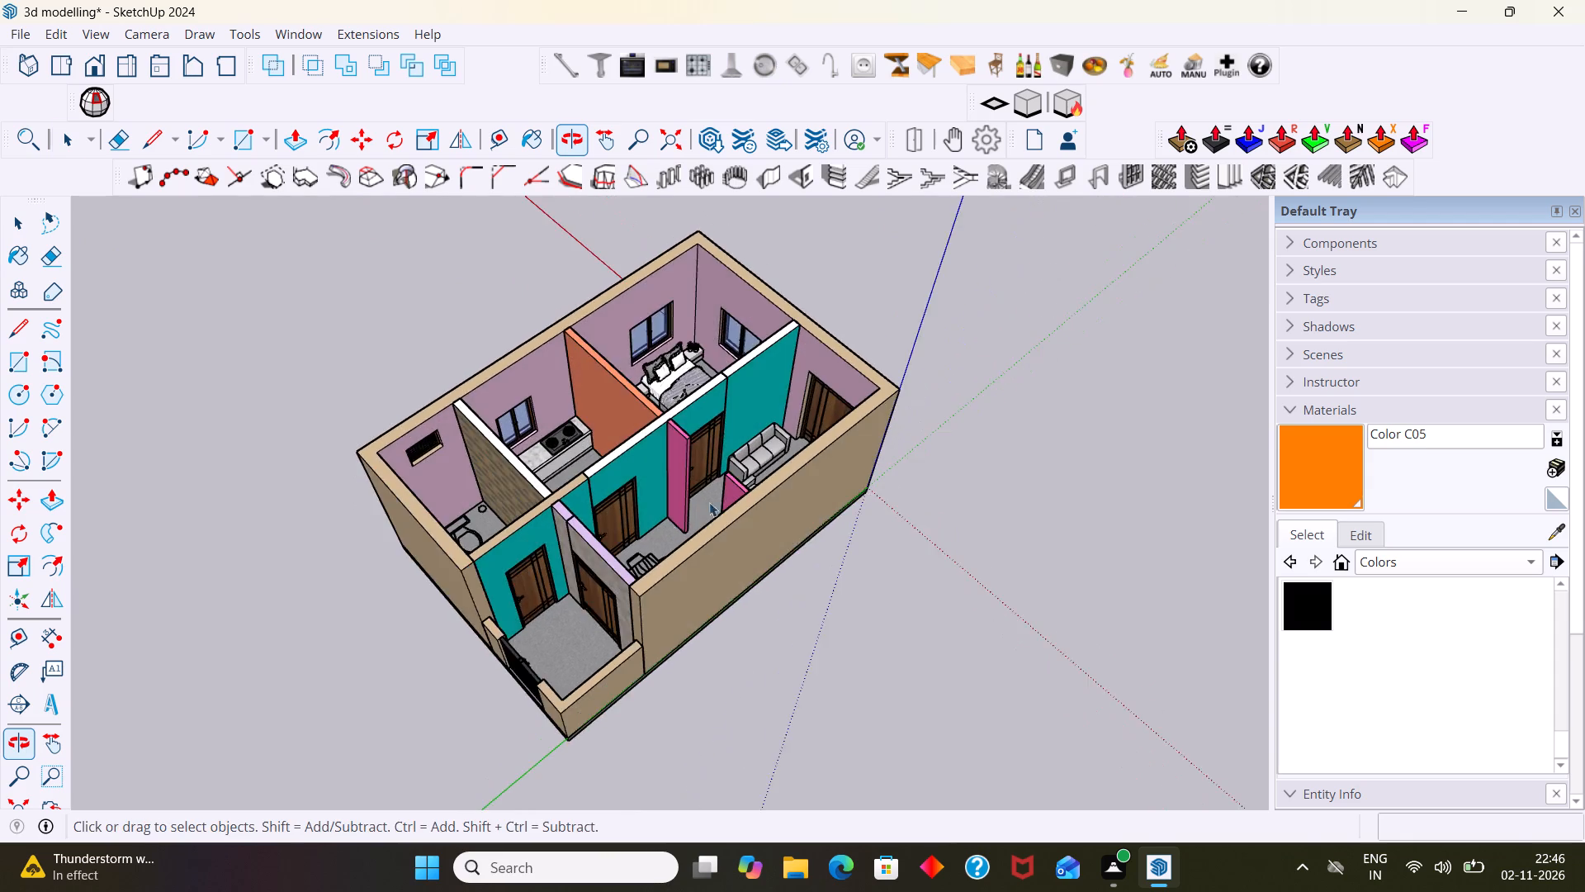
scroll(712, 486, up, 6)
middle_drag(598, 486, 380, 569)
scroll(448, 431, down, 8)
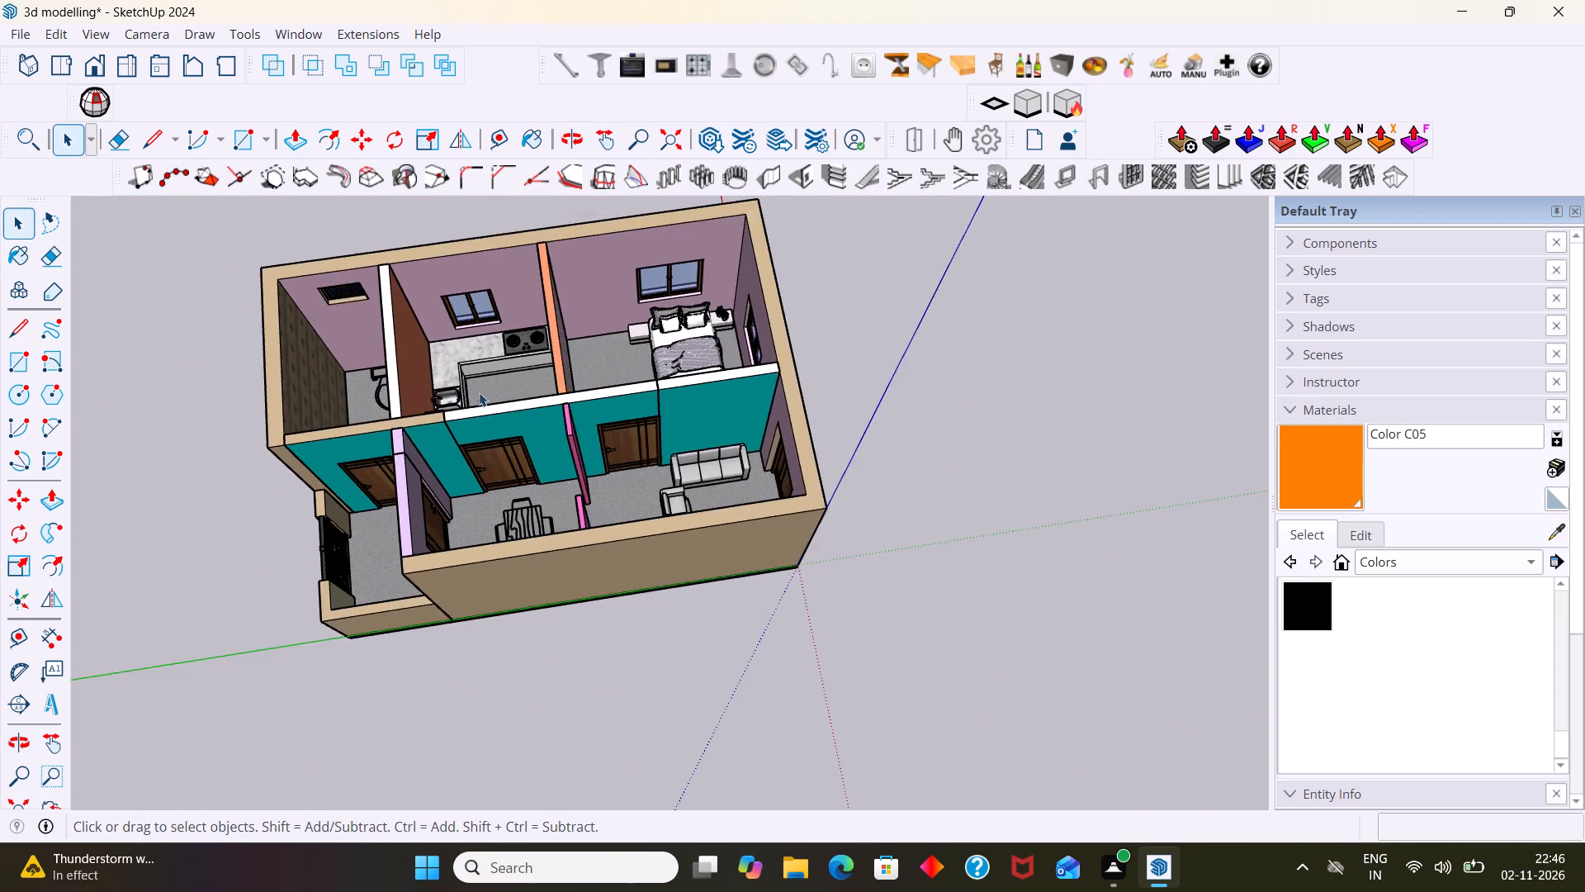
middle_drag(480, 391, 657, 323)
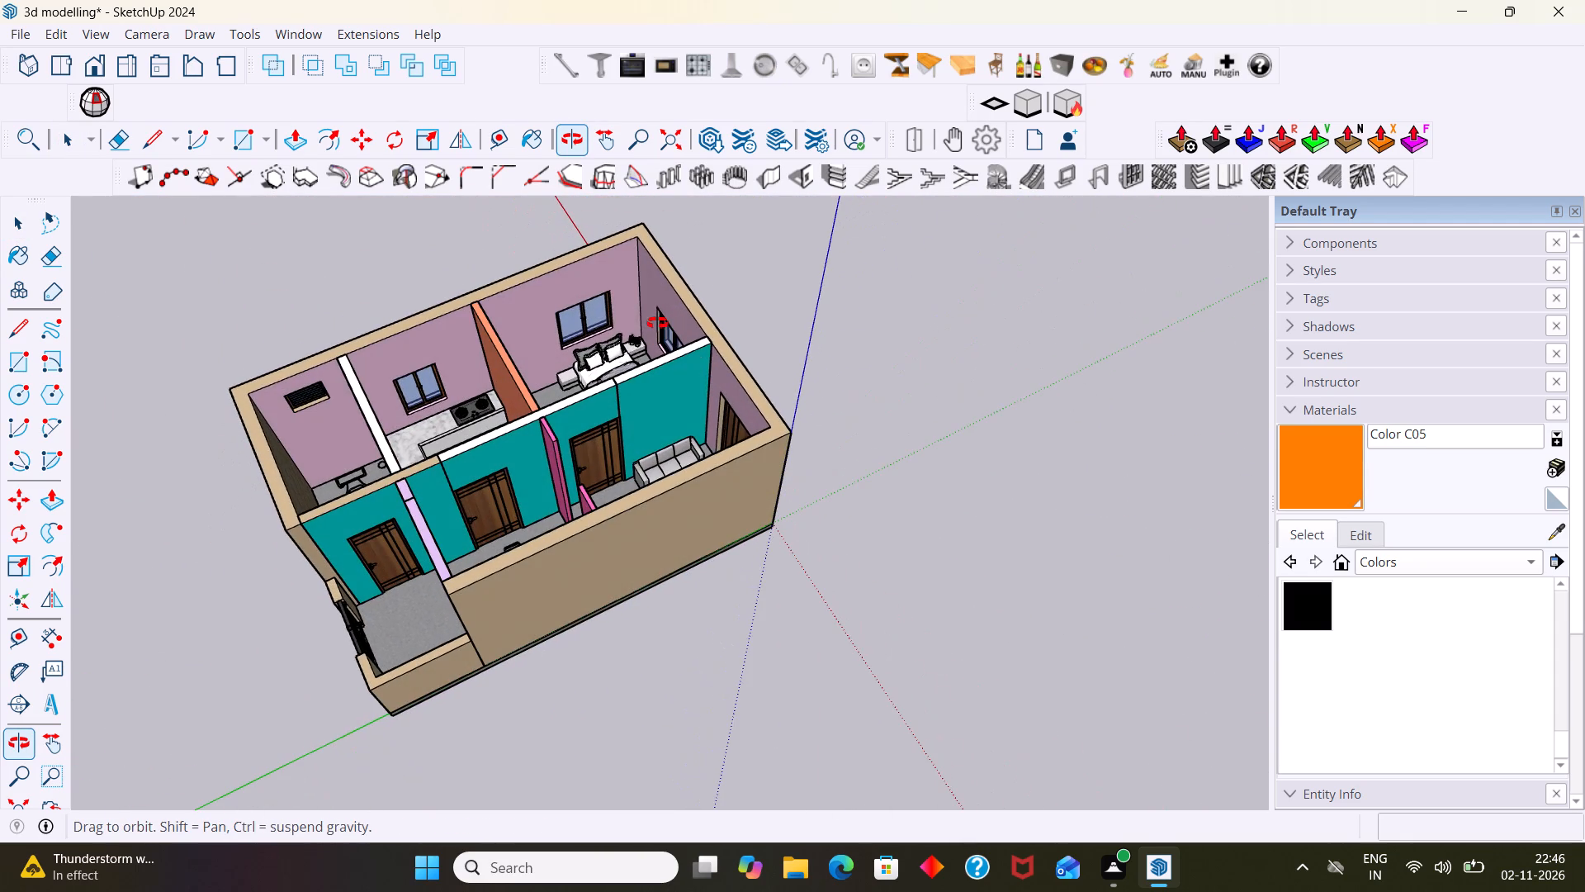
middle_drag(657, 323, 656, 323)
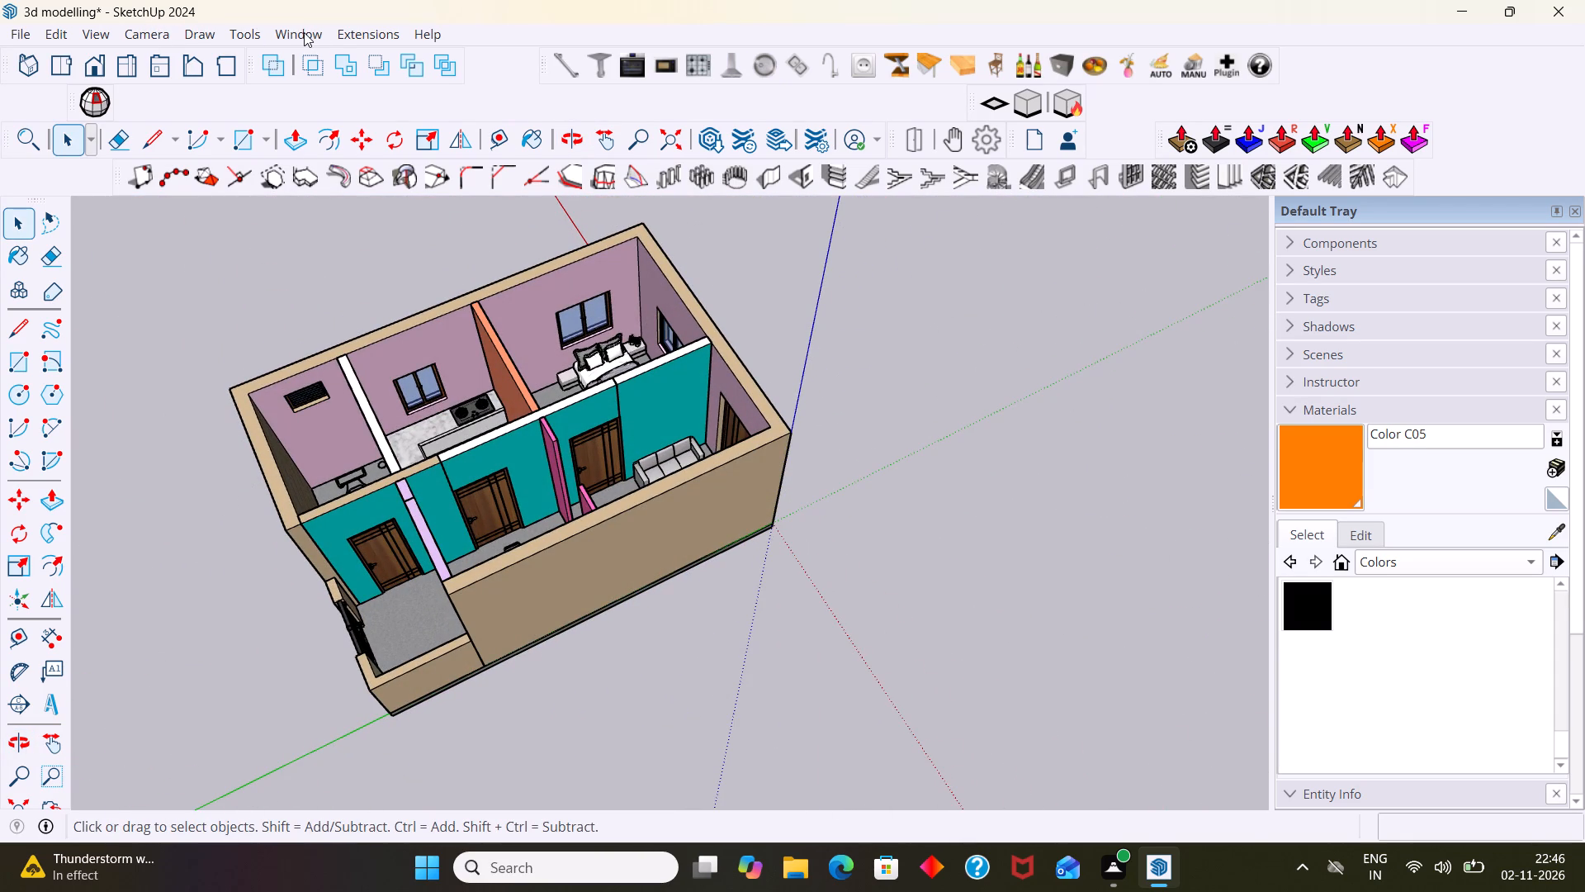
Search 3D Warehouse models for "fridge".
click(303, 31)
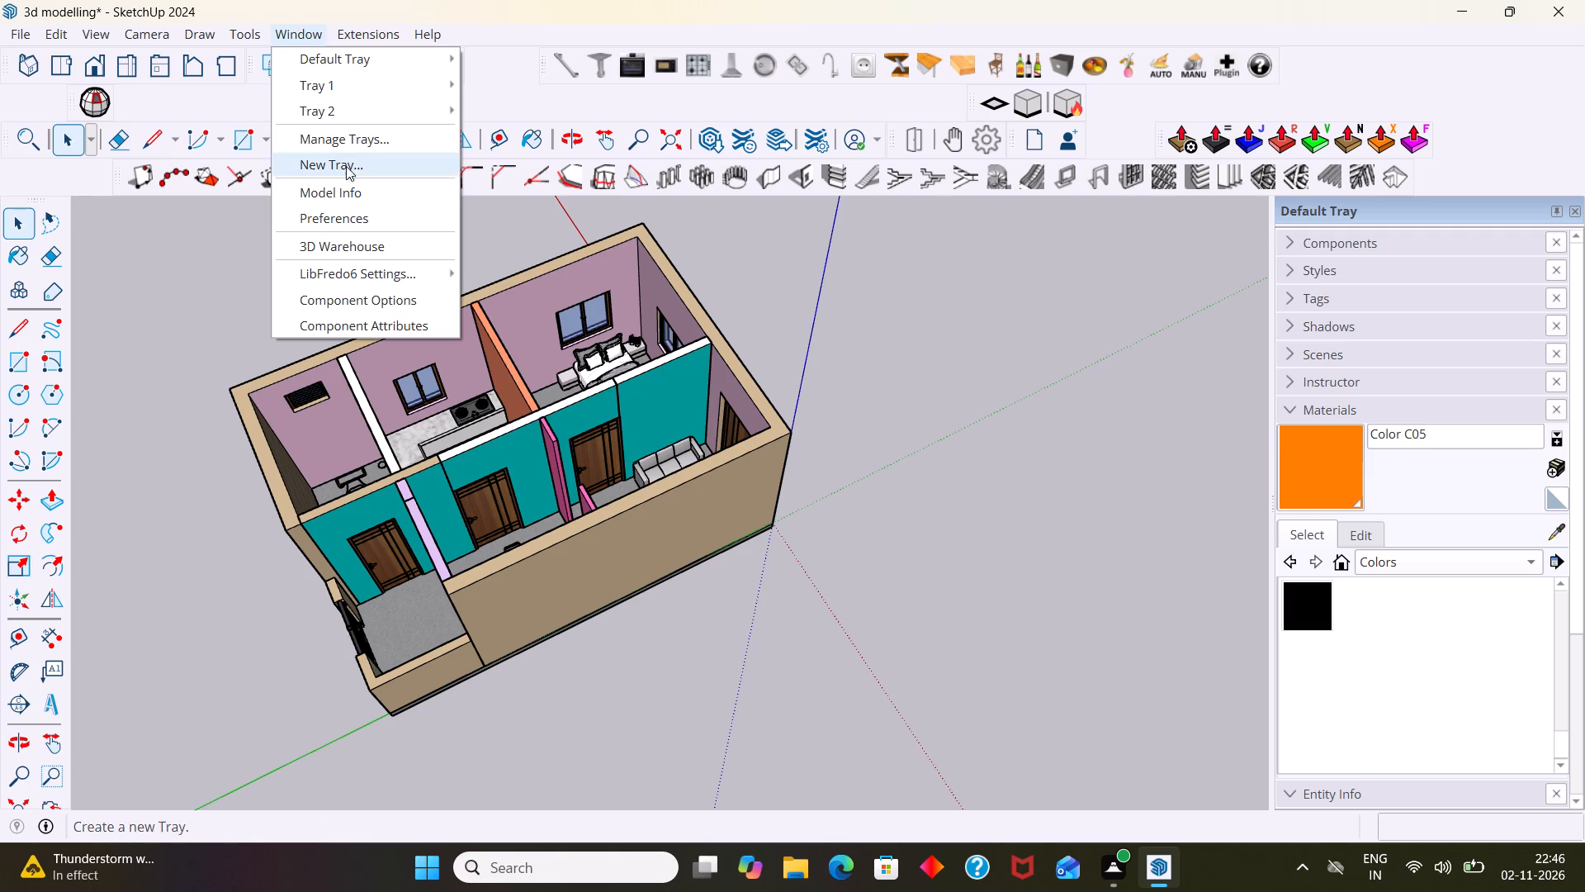
click(377, 251)
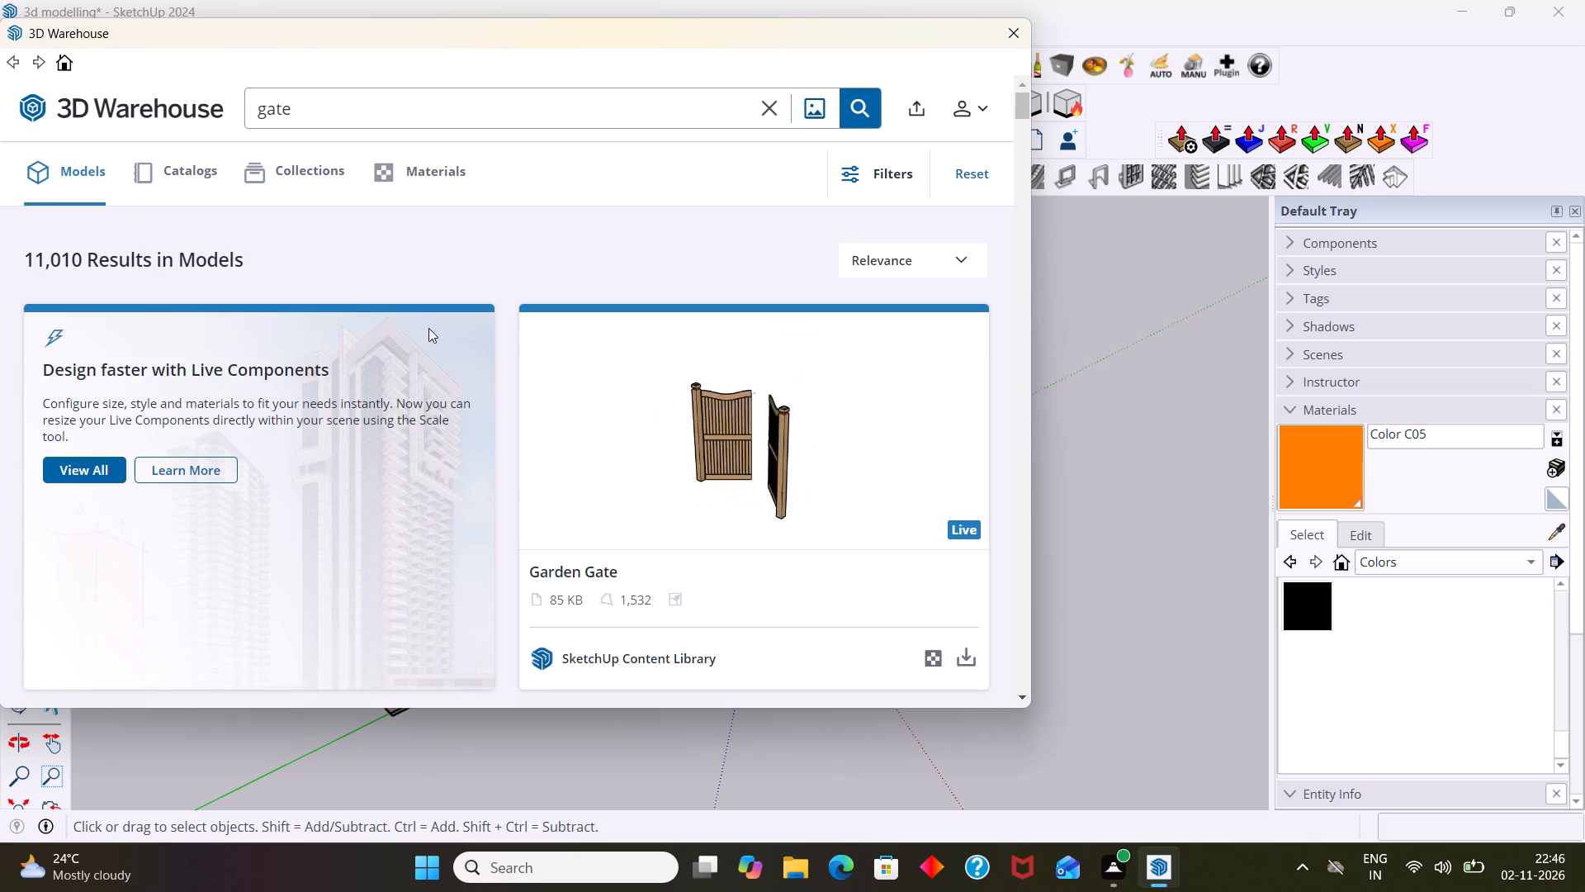
click(443, 106)
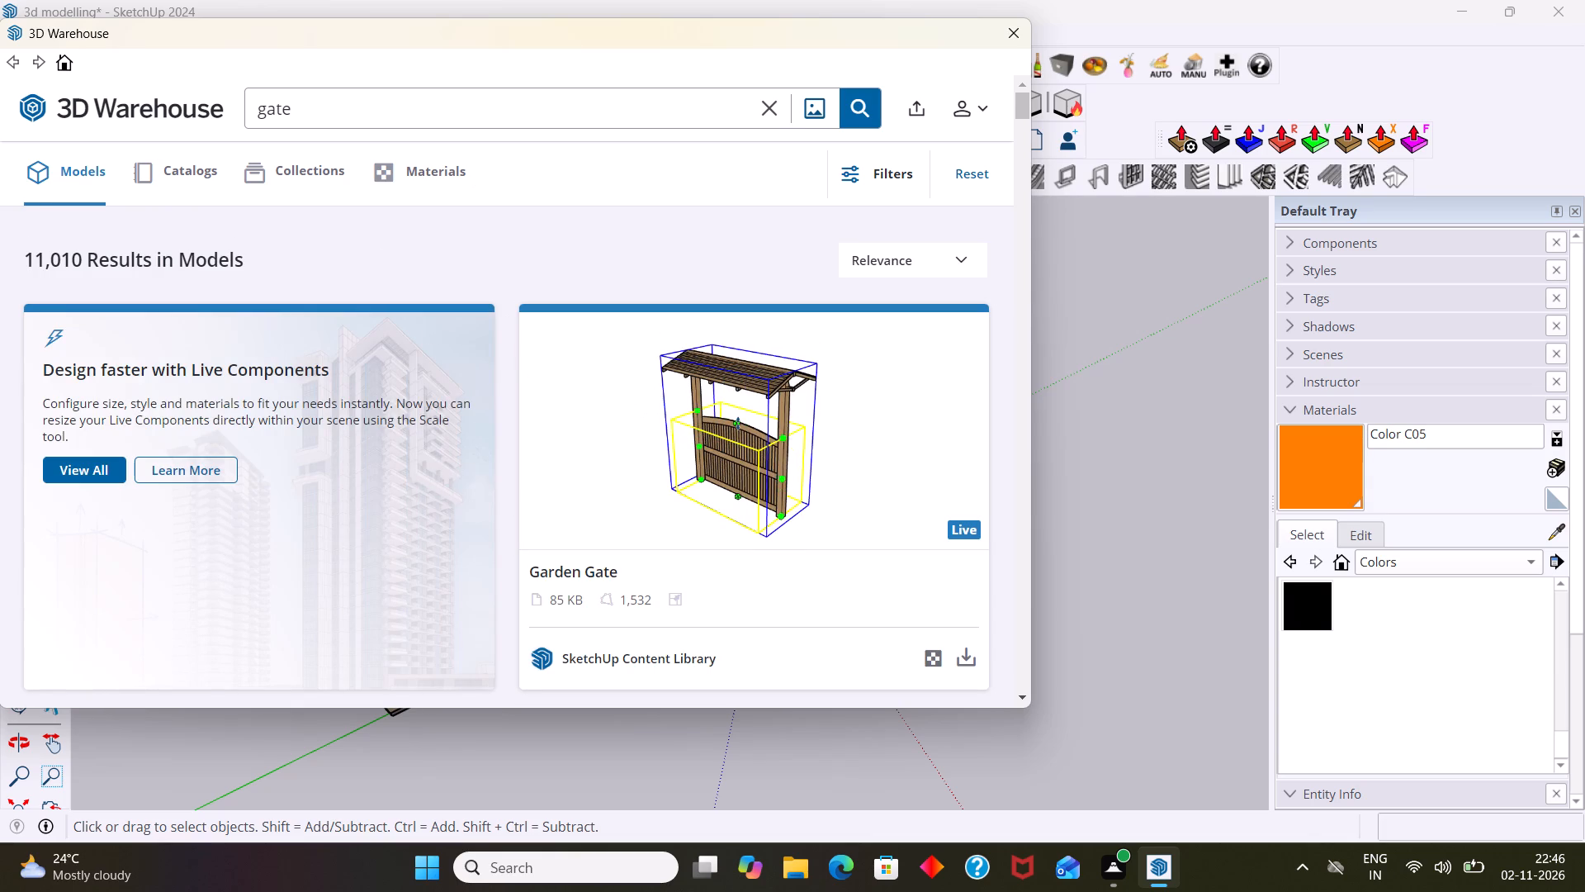
key(BackSpace)
key(BackSpace)
key(BackSpace)
key(BackSpace)
key(BackSpace)
key(BackSpace)
key(BackSpace)
key(BackSpace)
key(BackSpace)
text(fridge)
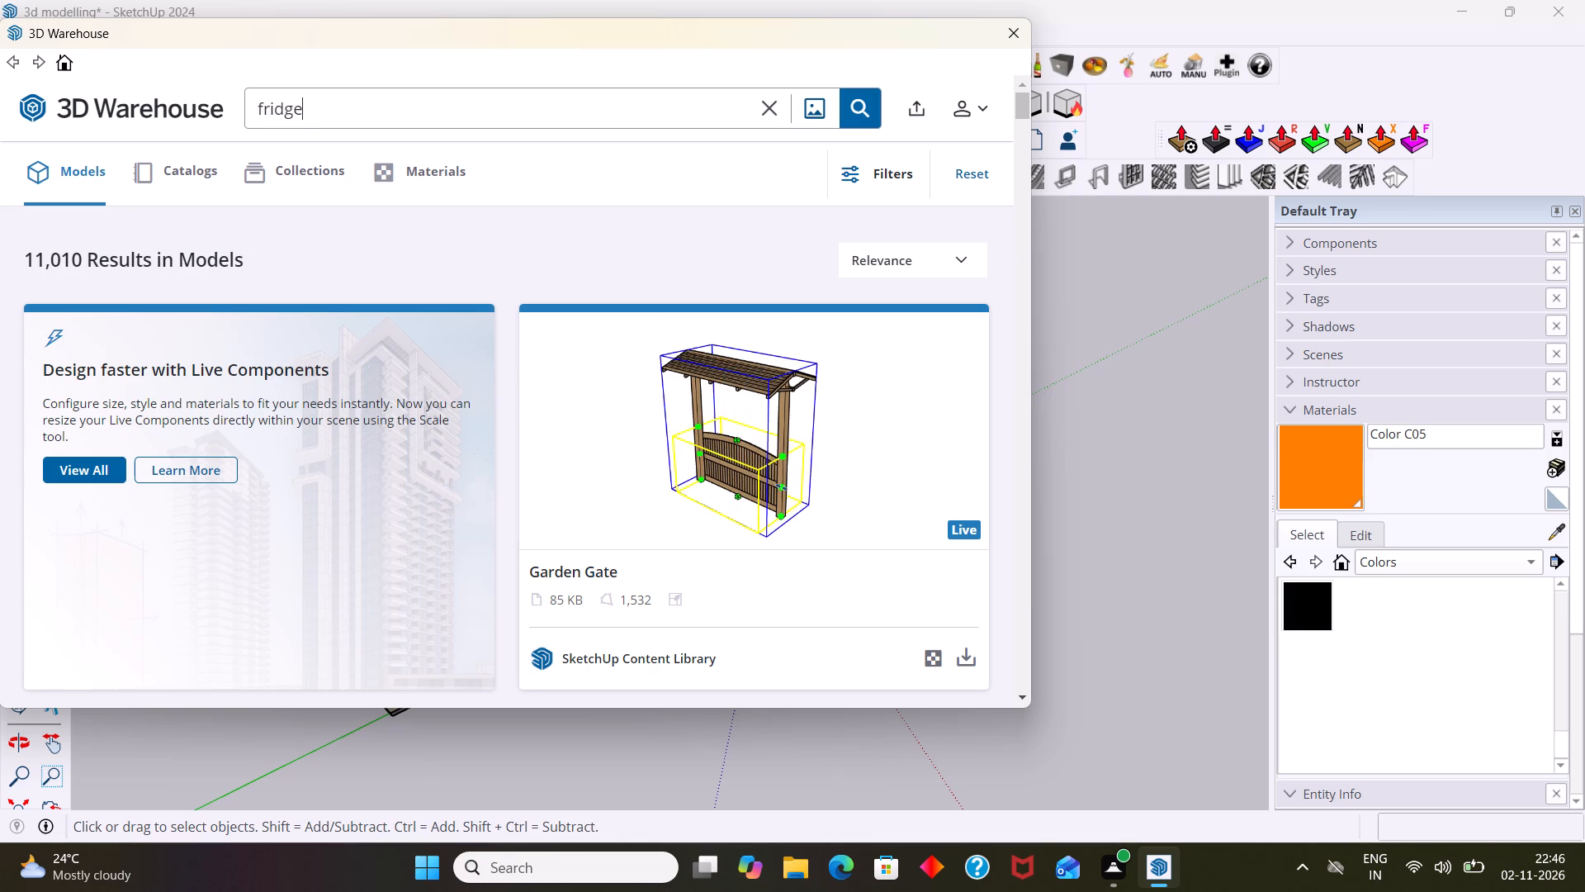
click(864, 111)
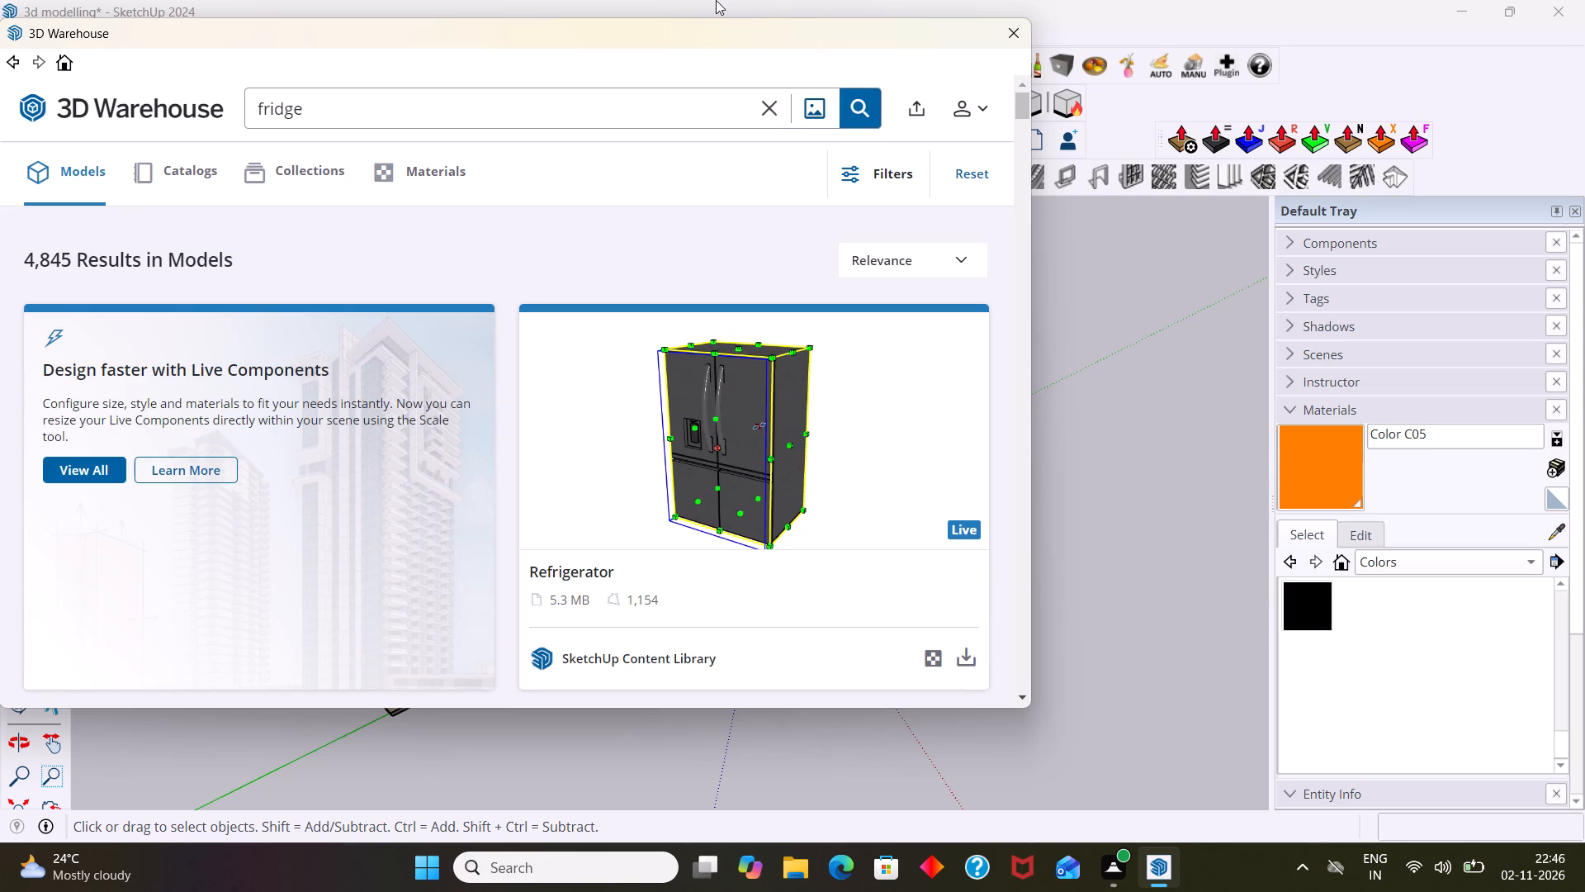
Browse the fridge models in the search results for one that suits the house.
click(715, 0)
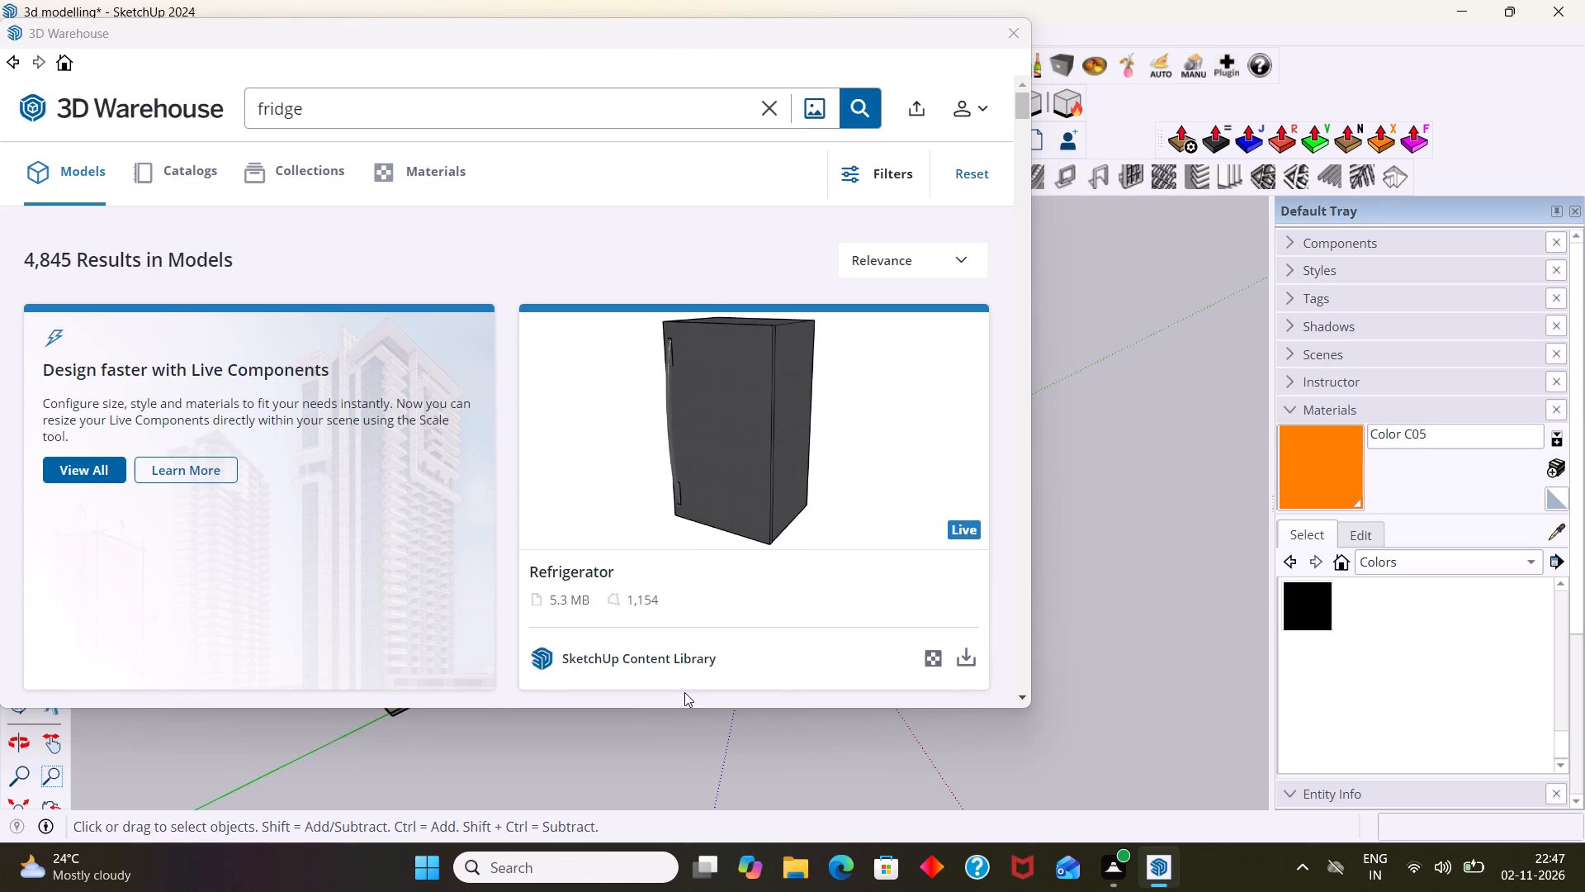
scroll(684, 691, down, 2)
scroll(696, 595, down, 3)
scroll(694, 594, up, 2)
scroll(694, 594, down, 5)
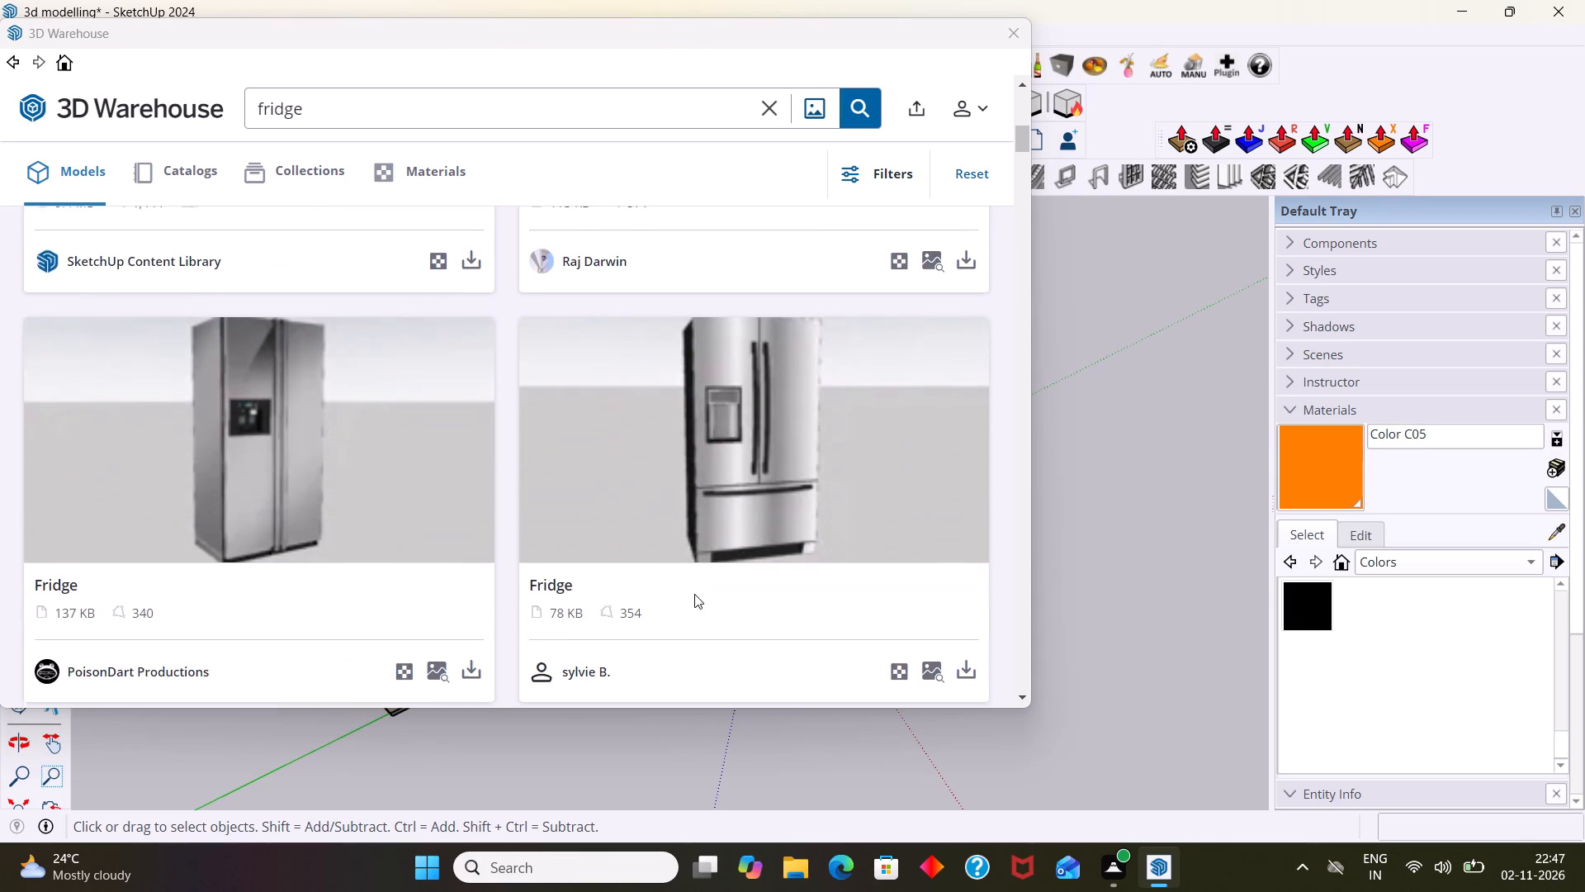
scroll(693, 594, down, 6)
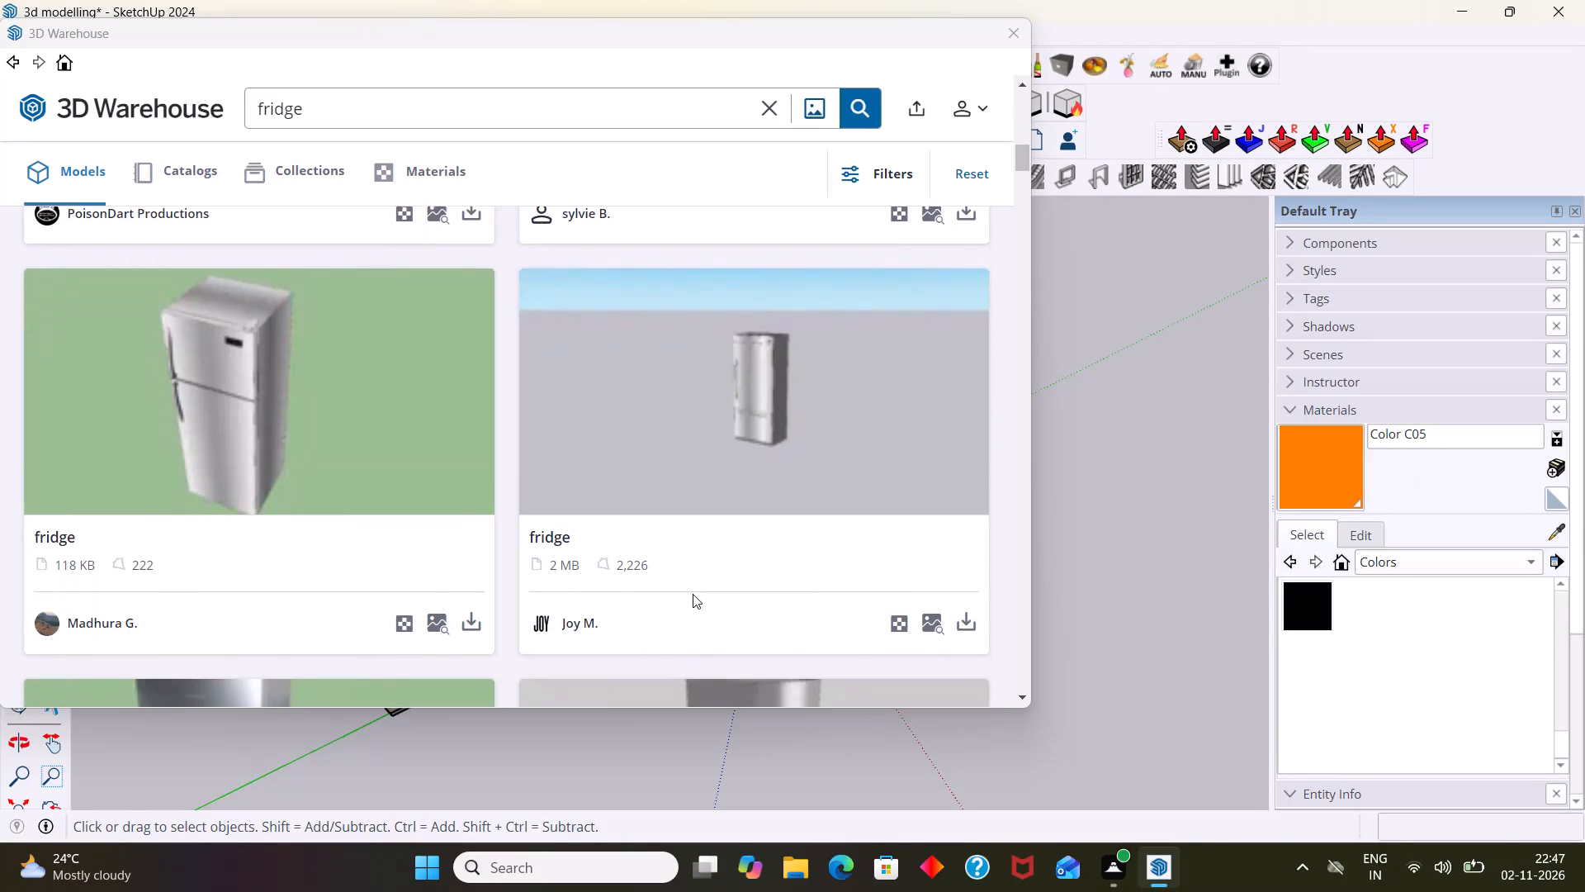
scroll(693, 594, down, 7)
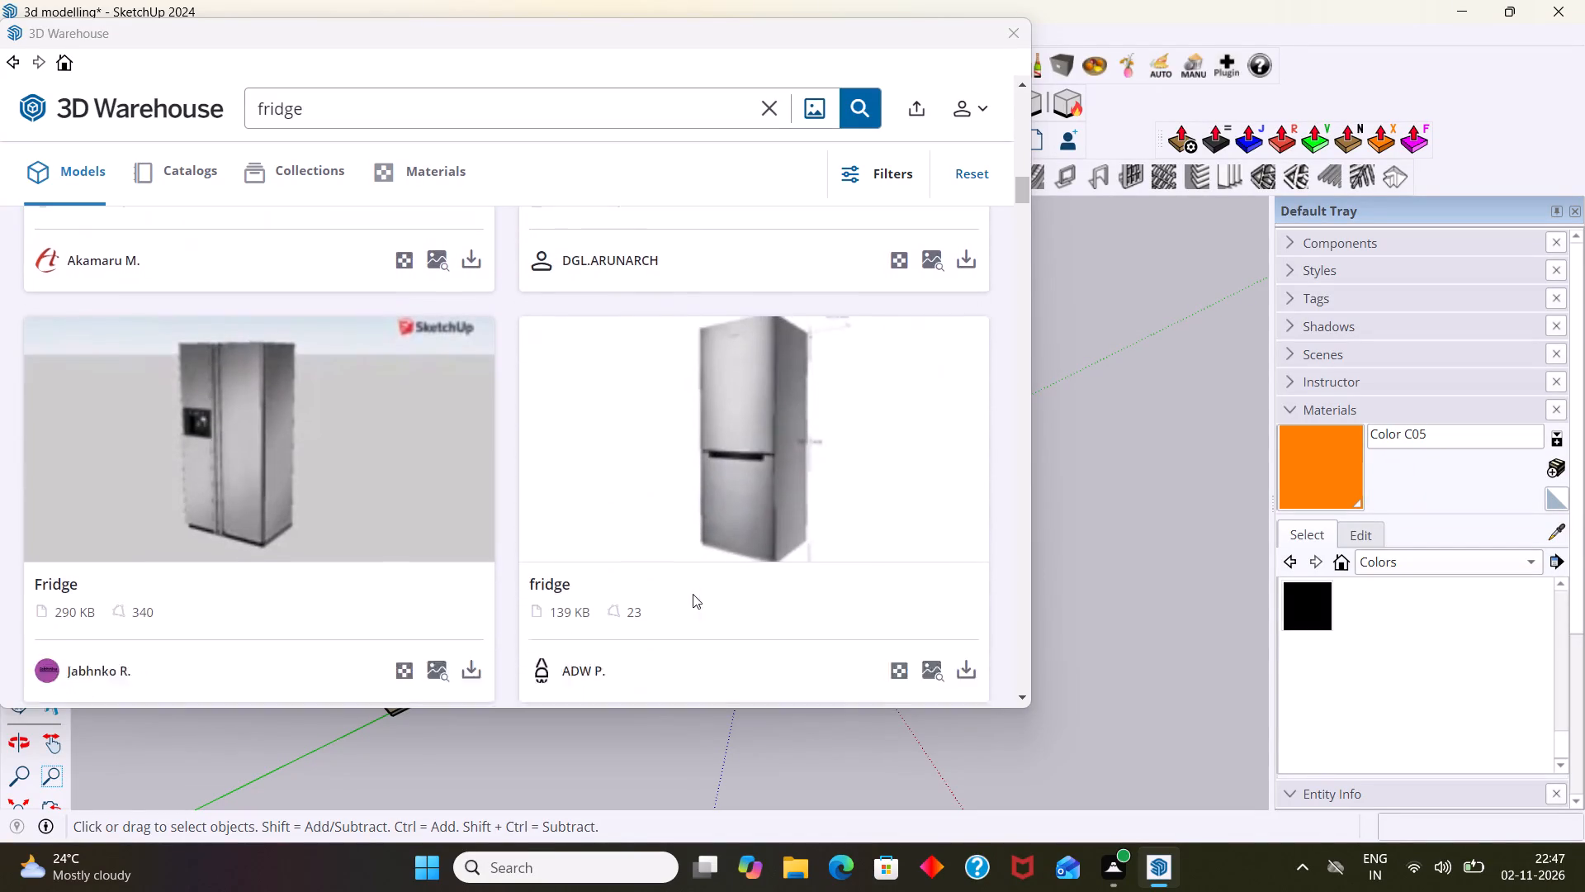
scroll(693, 594, down, 7)
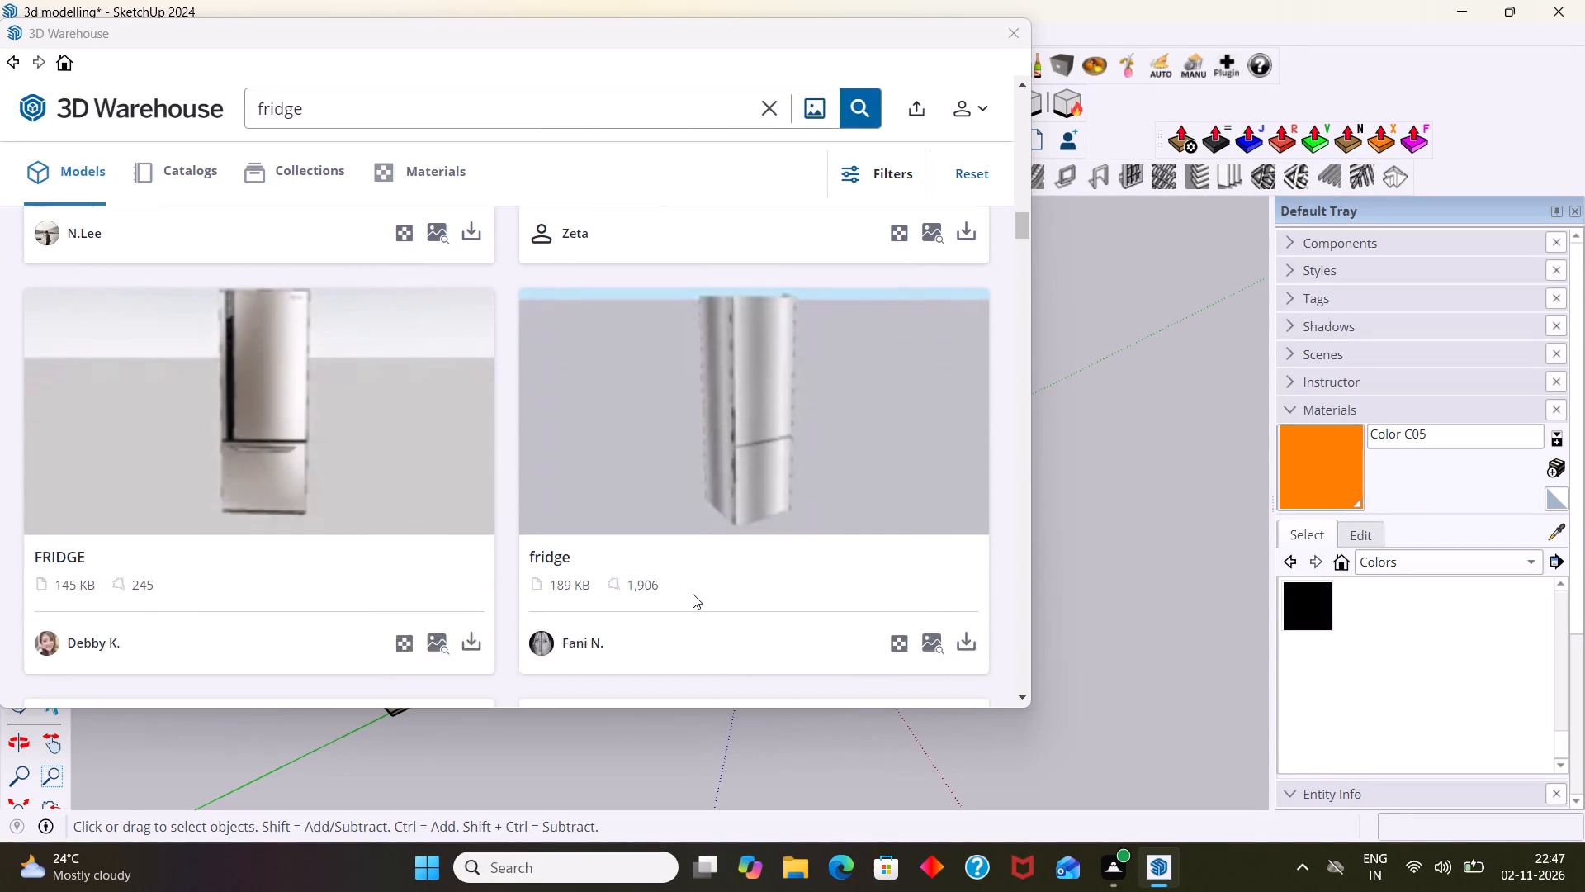
scroll(693, 594, down, 2)
scroll(693, 594, up, 1)
scroll(693, 594, down, 6)
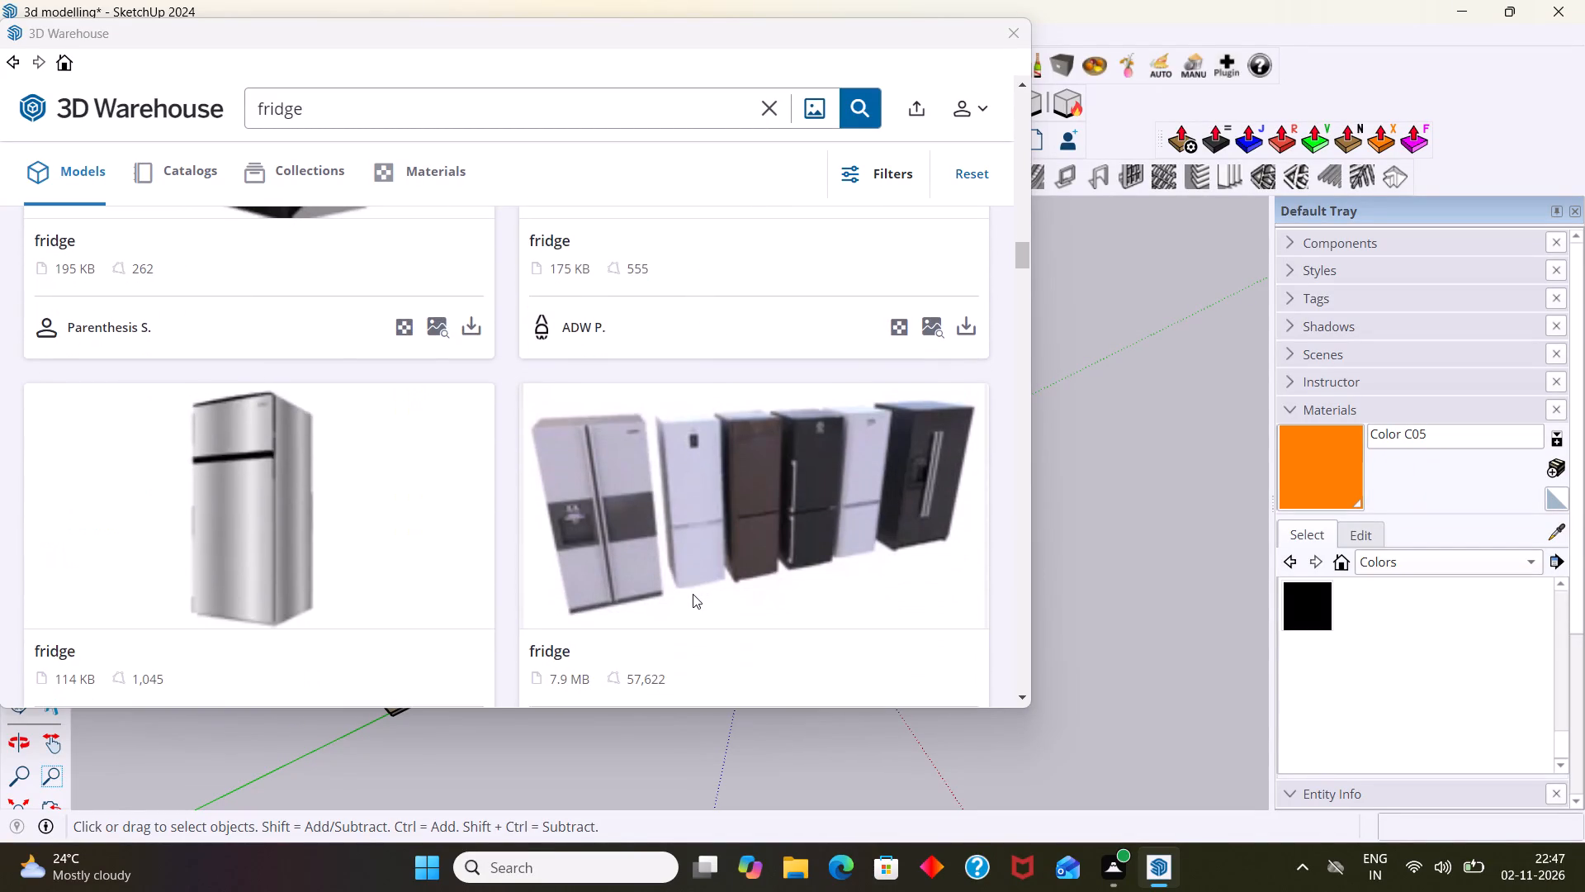
scroll(693, 594, down, 7)
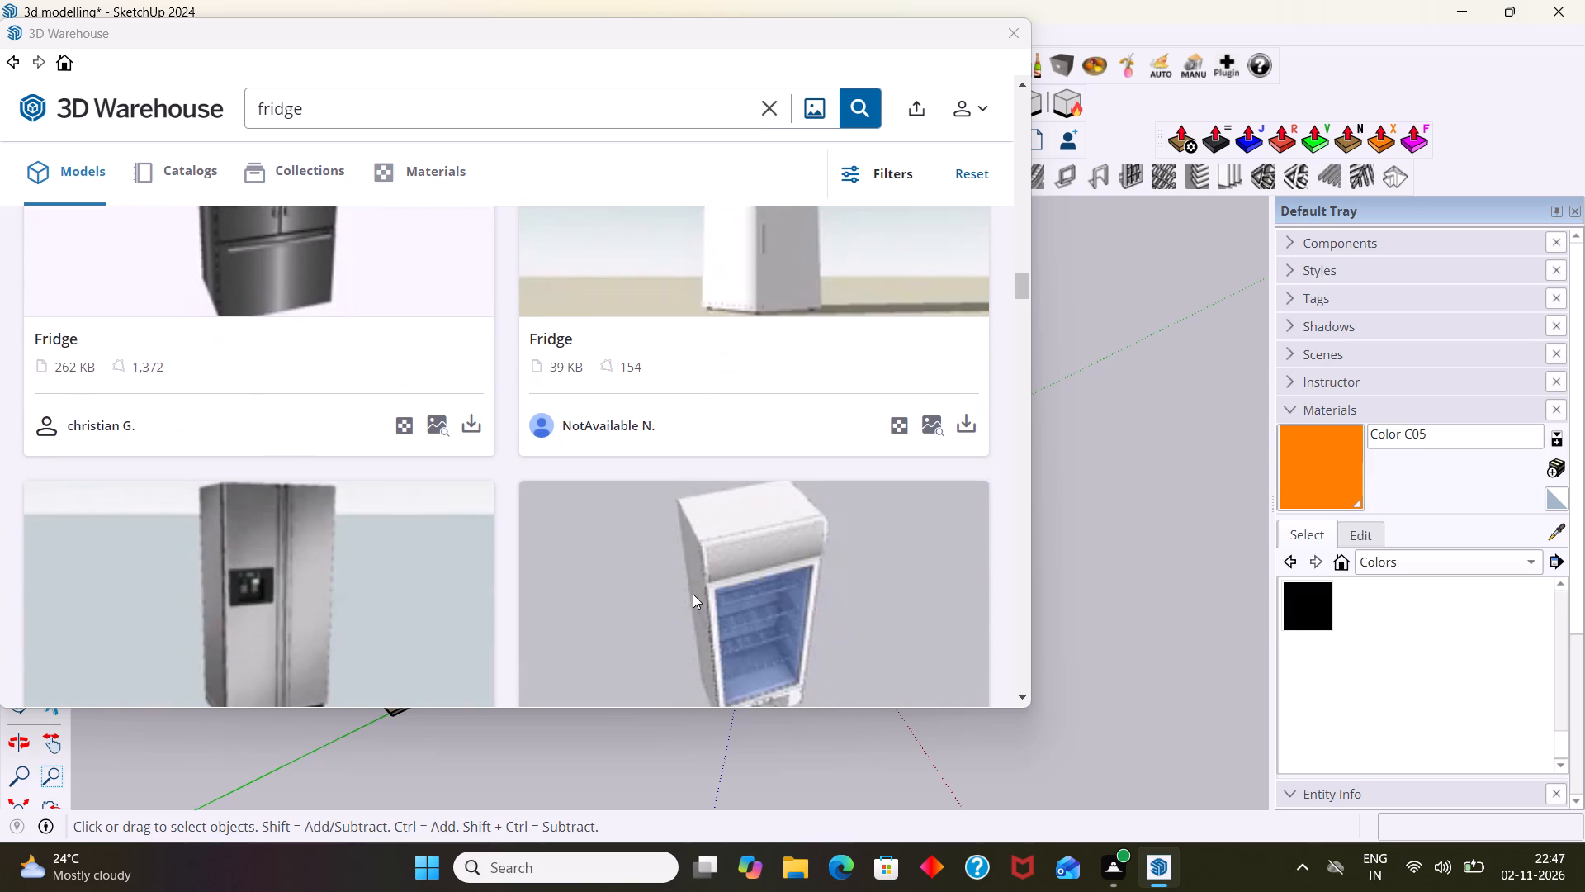
scroll(693, 594, down, 9)
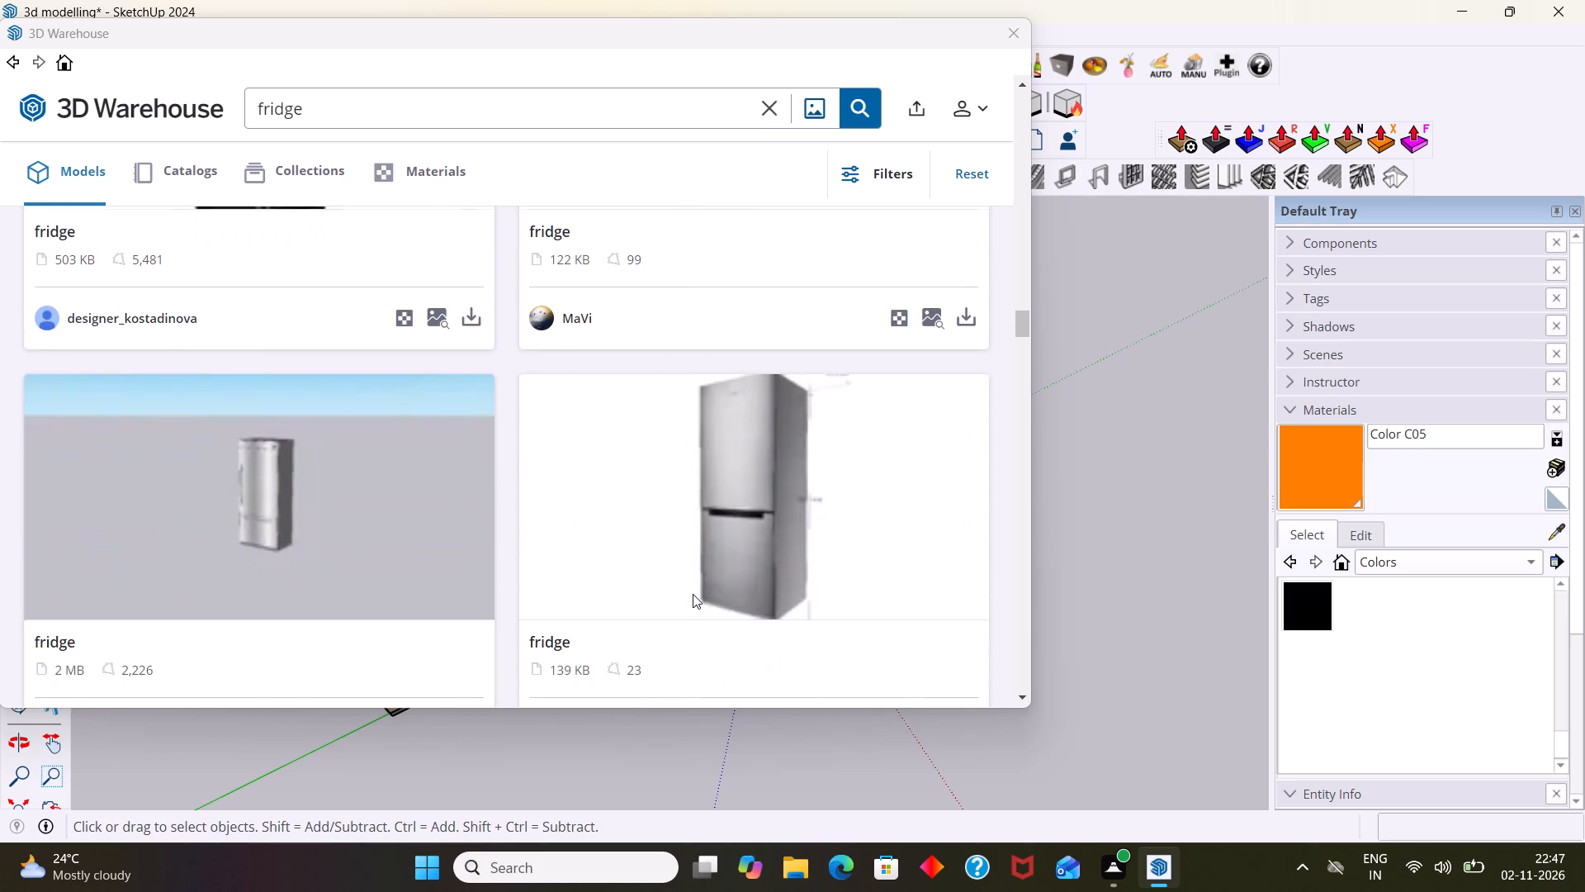
scroll(693, 594, down, 4)
scroll(693, 594, up, 6)
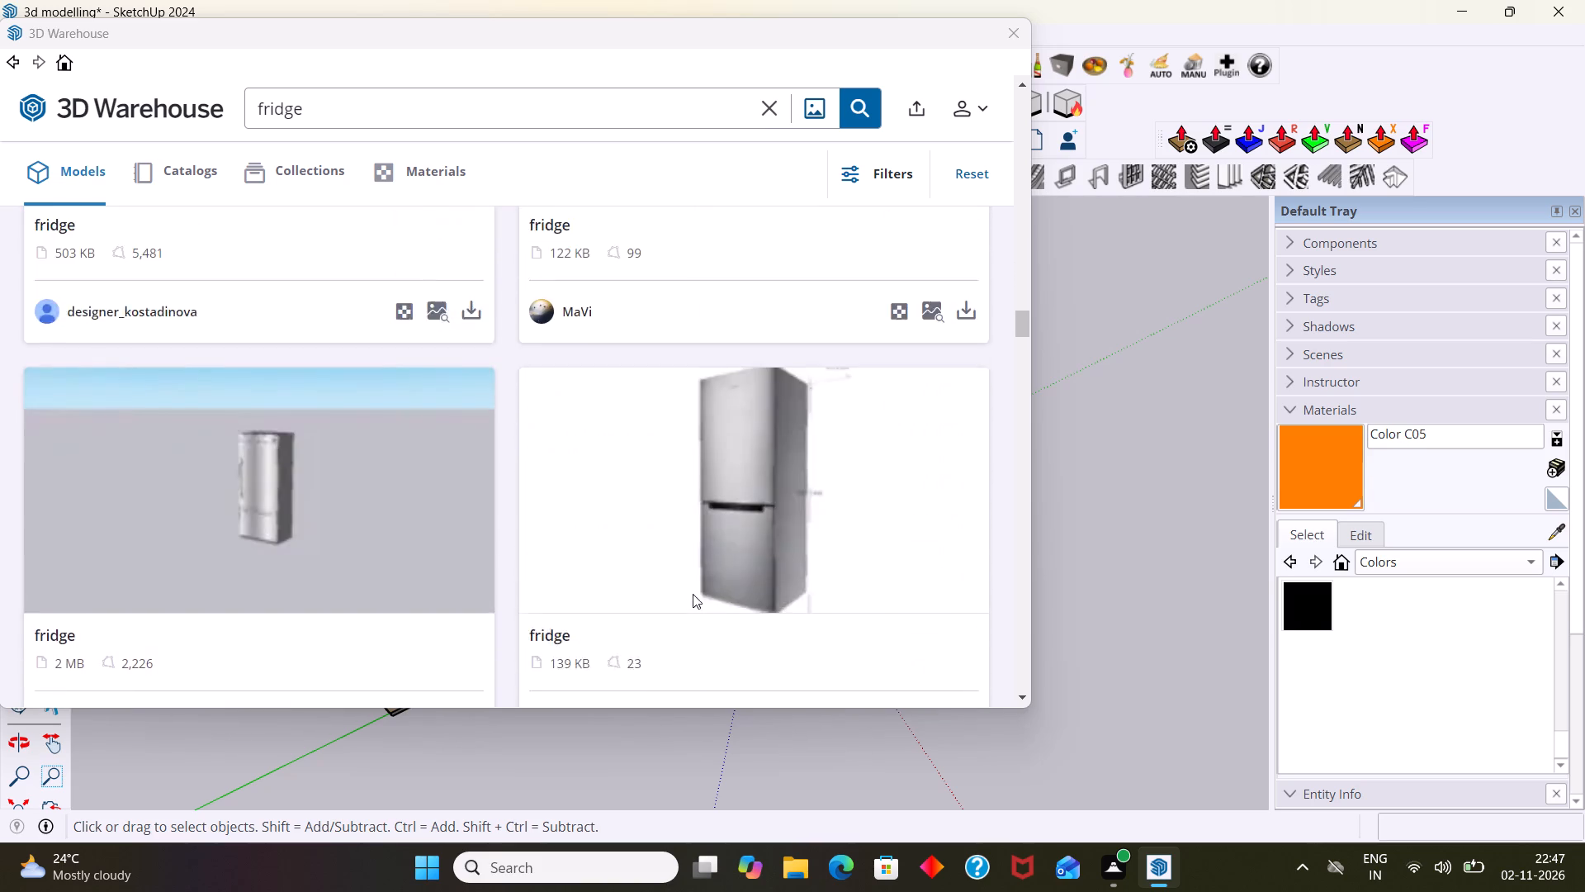
scroll(693, 594, up, 20)
scroll(693, 594, up, 6)
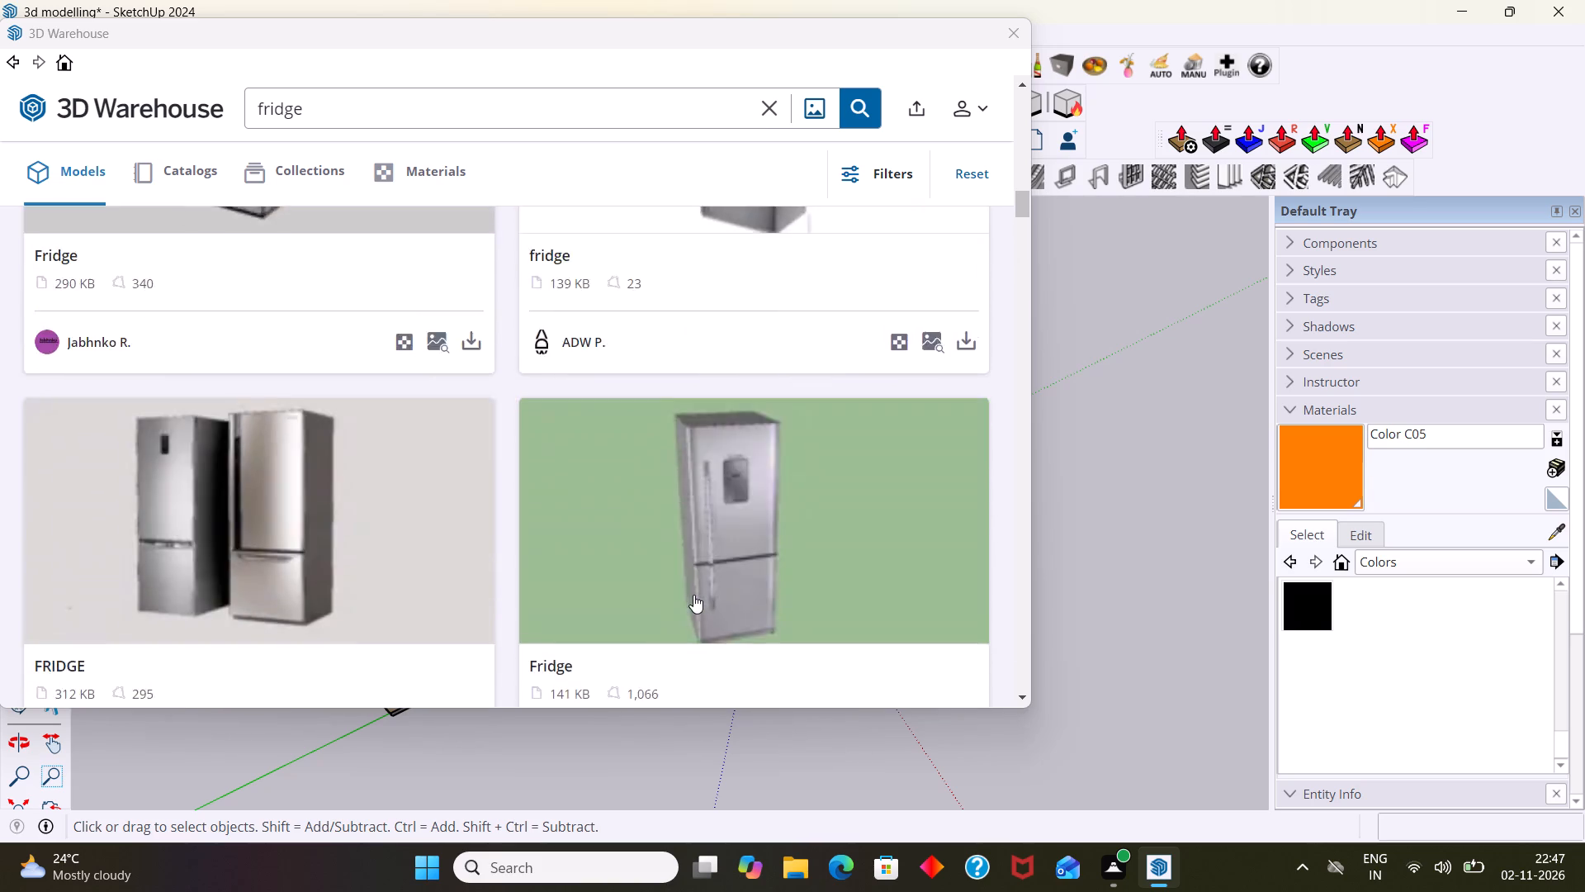
scroll(693, 595, up, 11)
scroll(693, 595, down, 3)
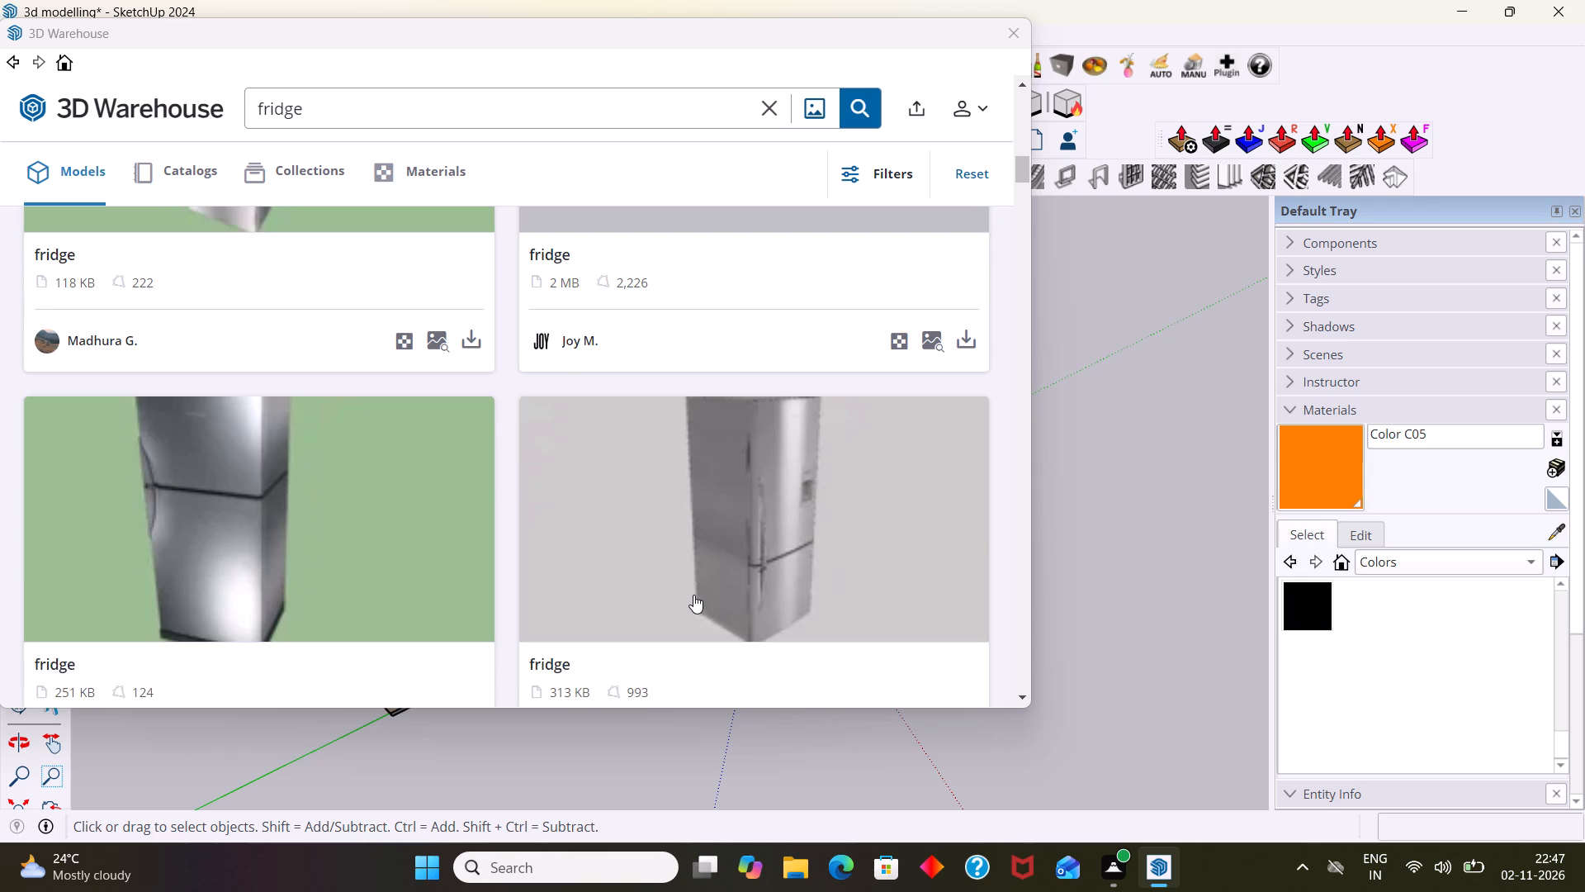
scroll(693, 595, up, 2)
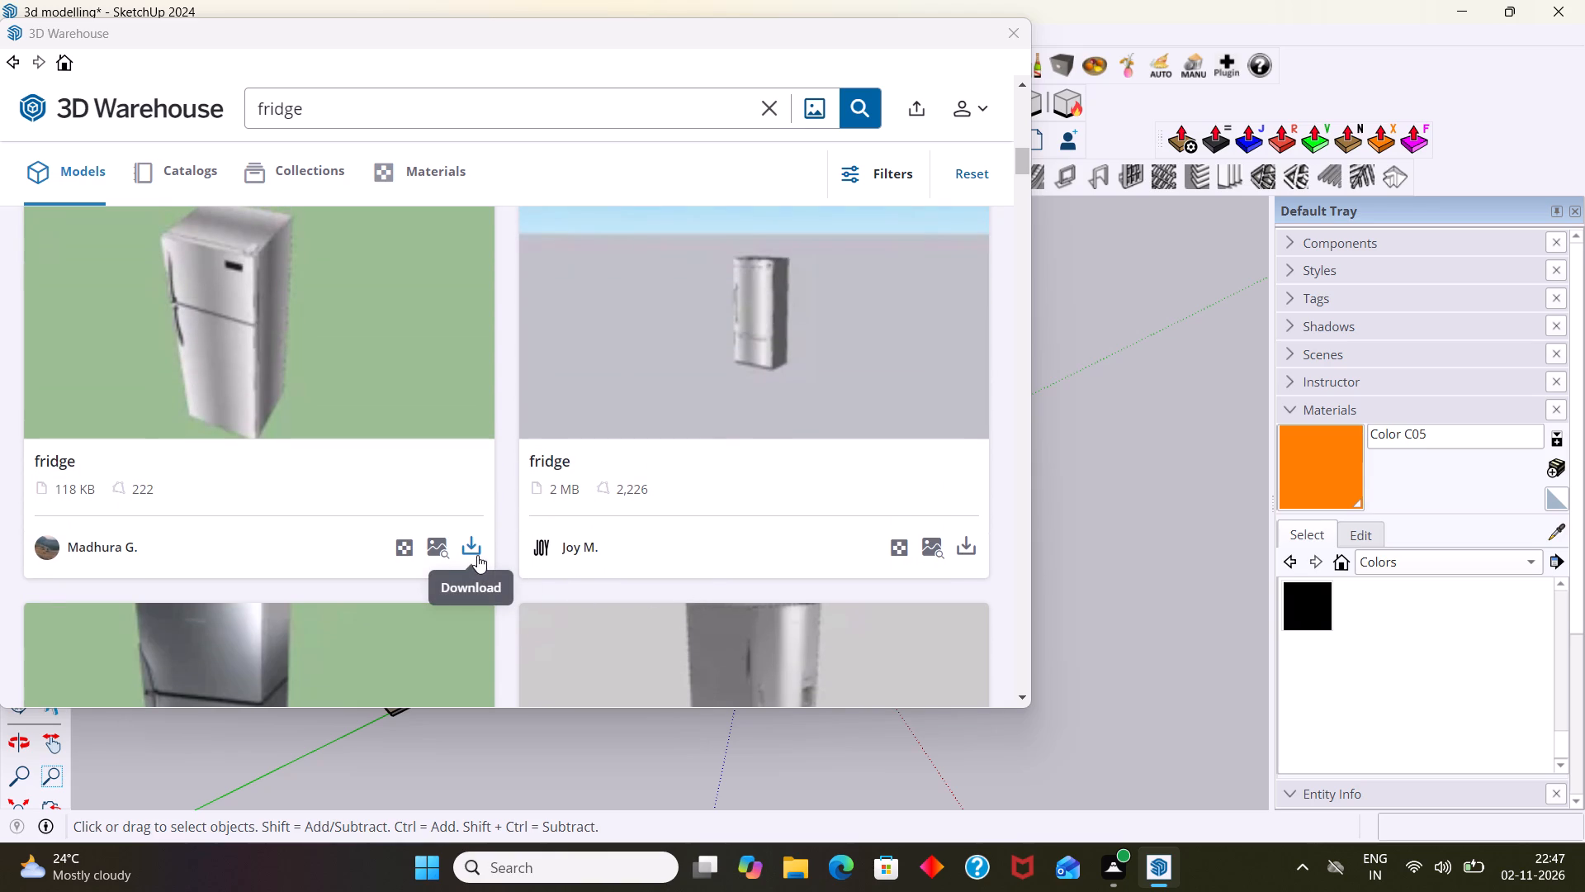
Load the 118 KB silver two-door fridge directly into the model and place it on open ground beside the building.
click(474, 545)
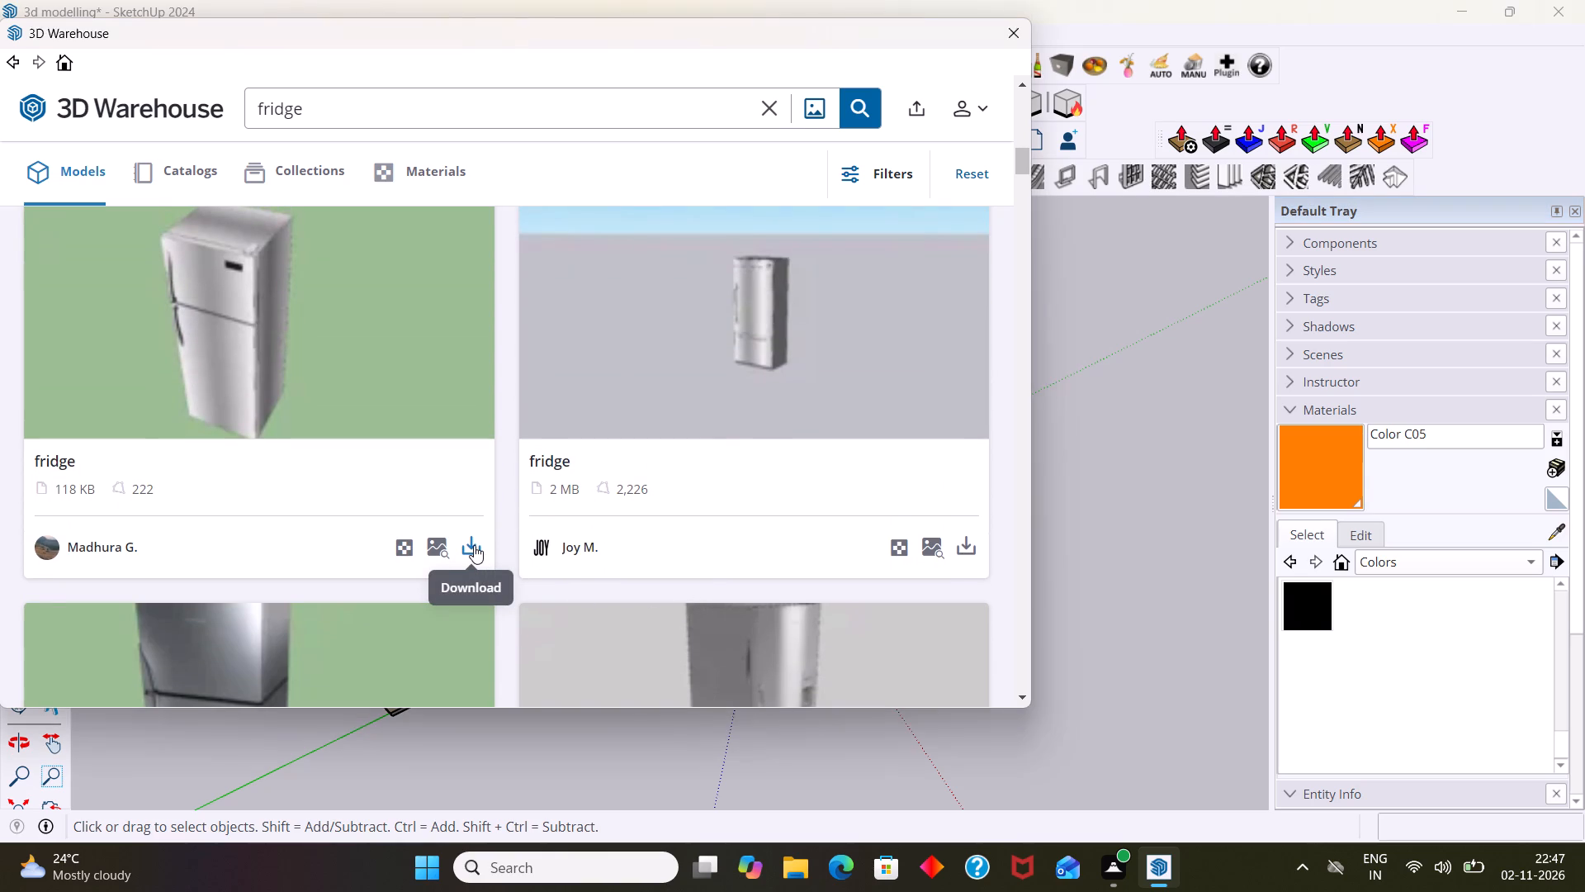
click(444, 410)
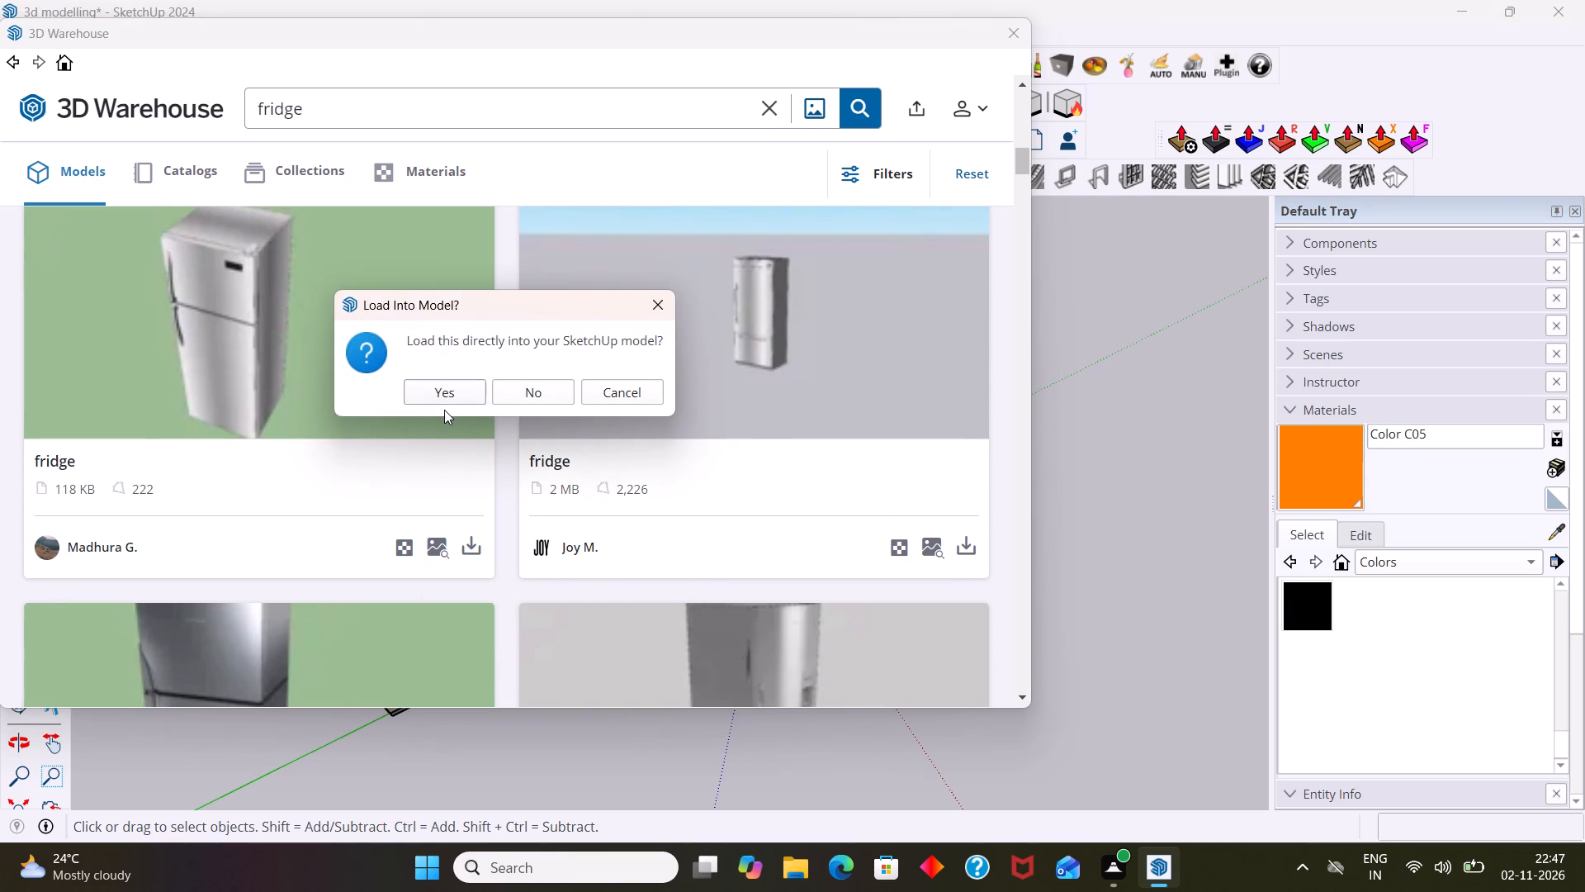
click(452, 391)
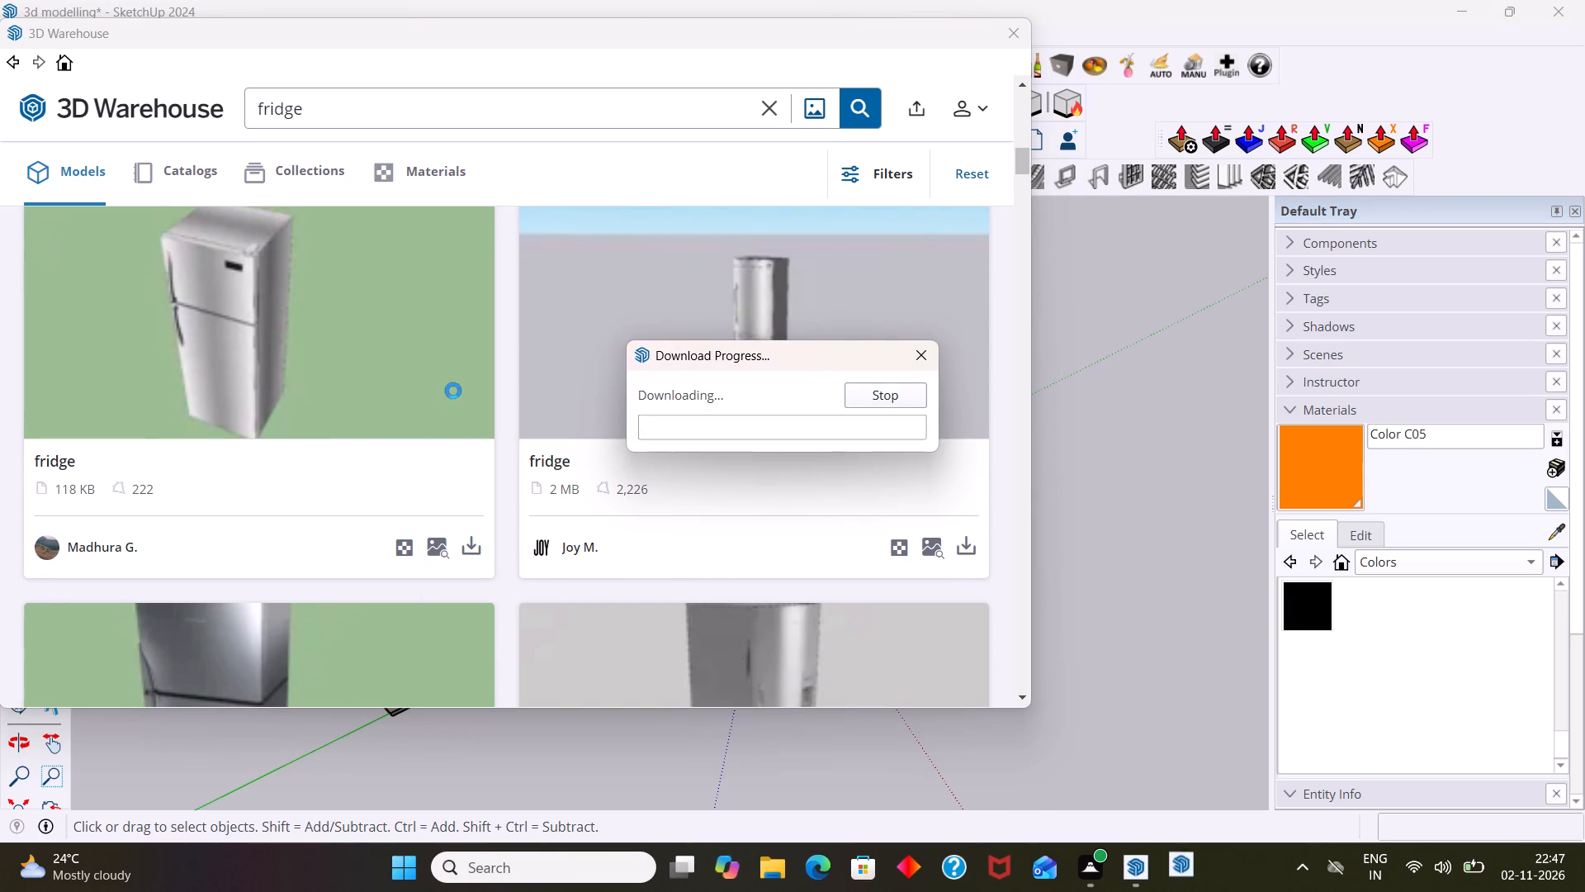
scroll(755, 500, up, 1)
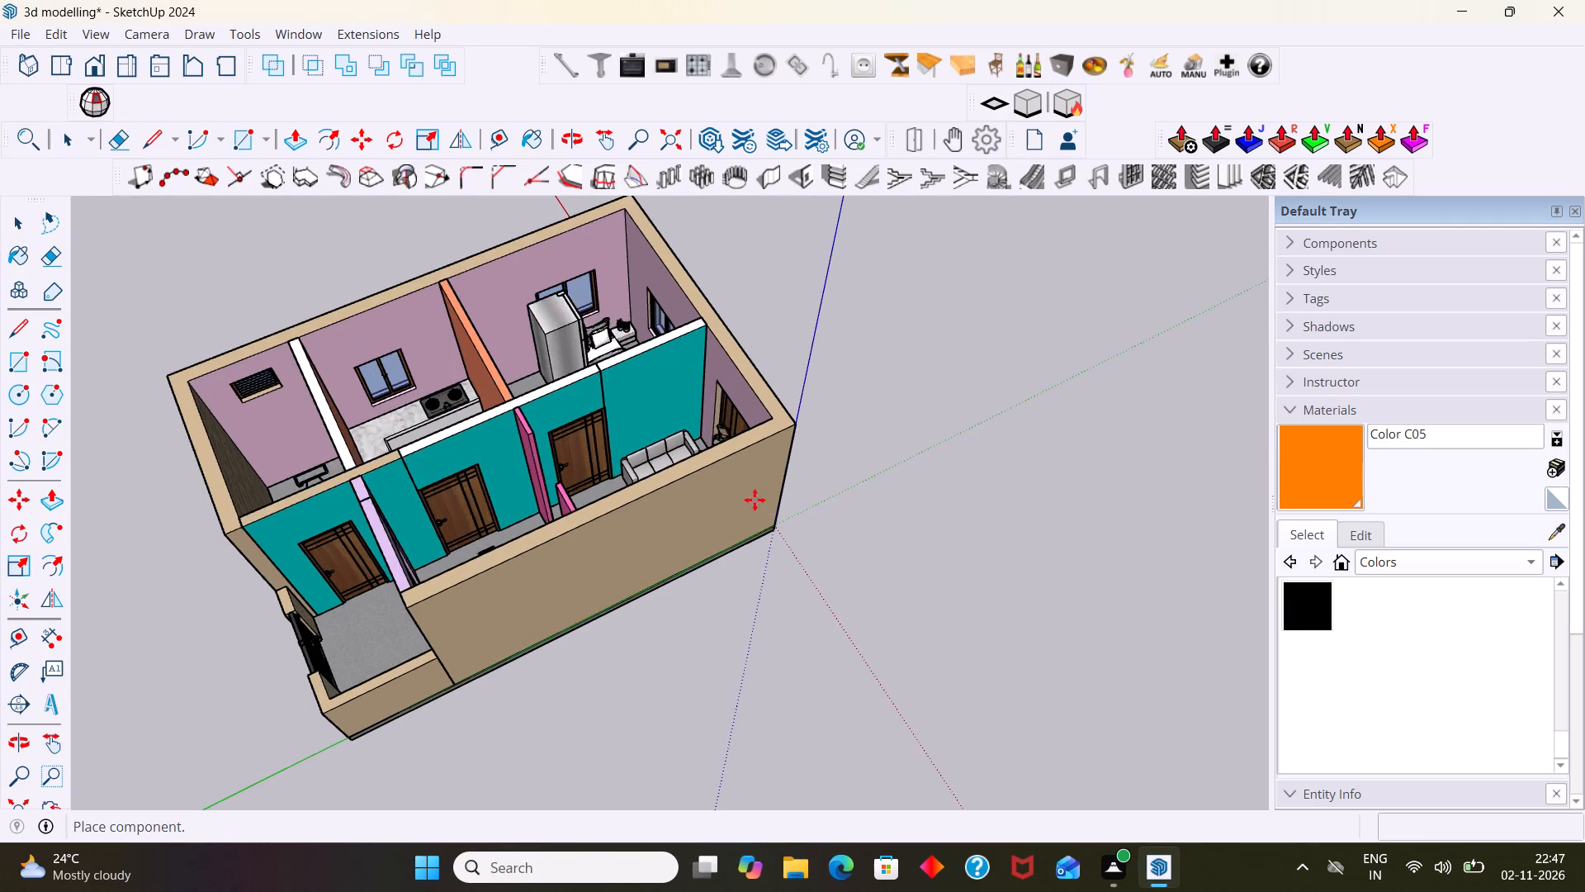
scroll(755, 500, up, 2)
middle_drag(721, 474, 876, 509)
scroll(508, 482, up, 3)
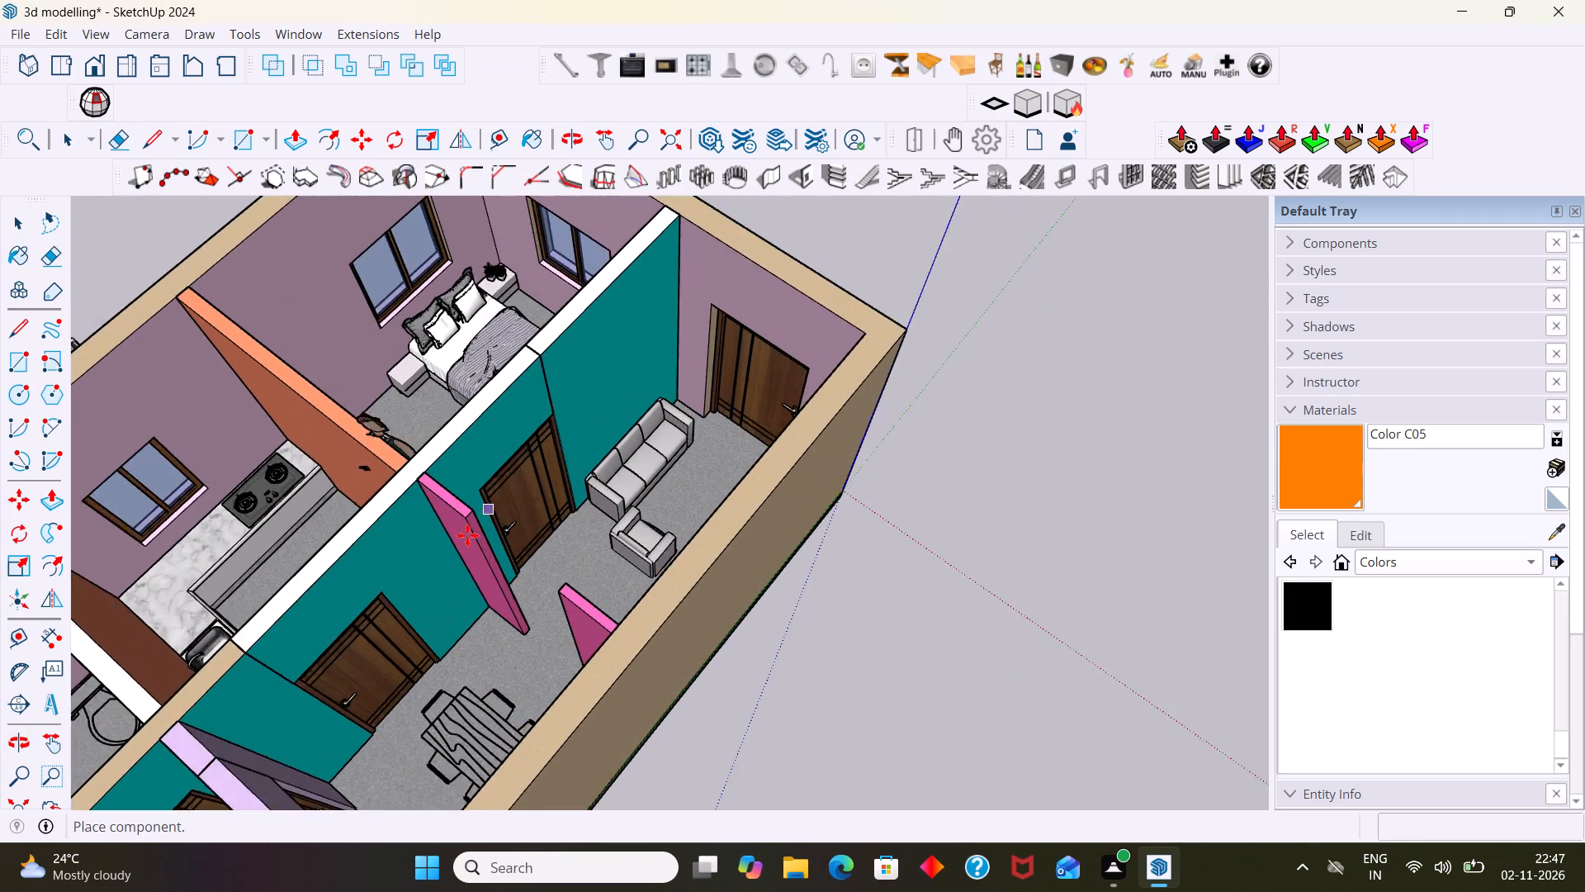
scroll(467, 535, up, 6)
middle_drag(510, 529, 622, 549)
scroll(622, 550, up, 1)
scroll(622, 550, down, 12)
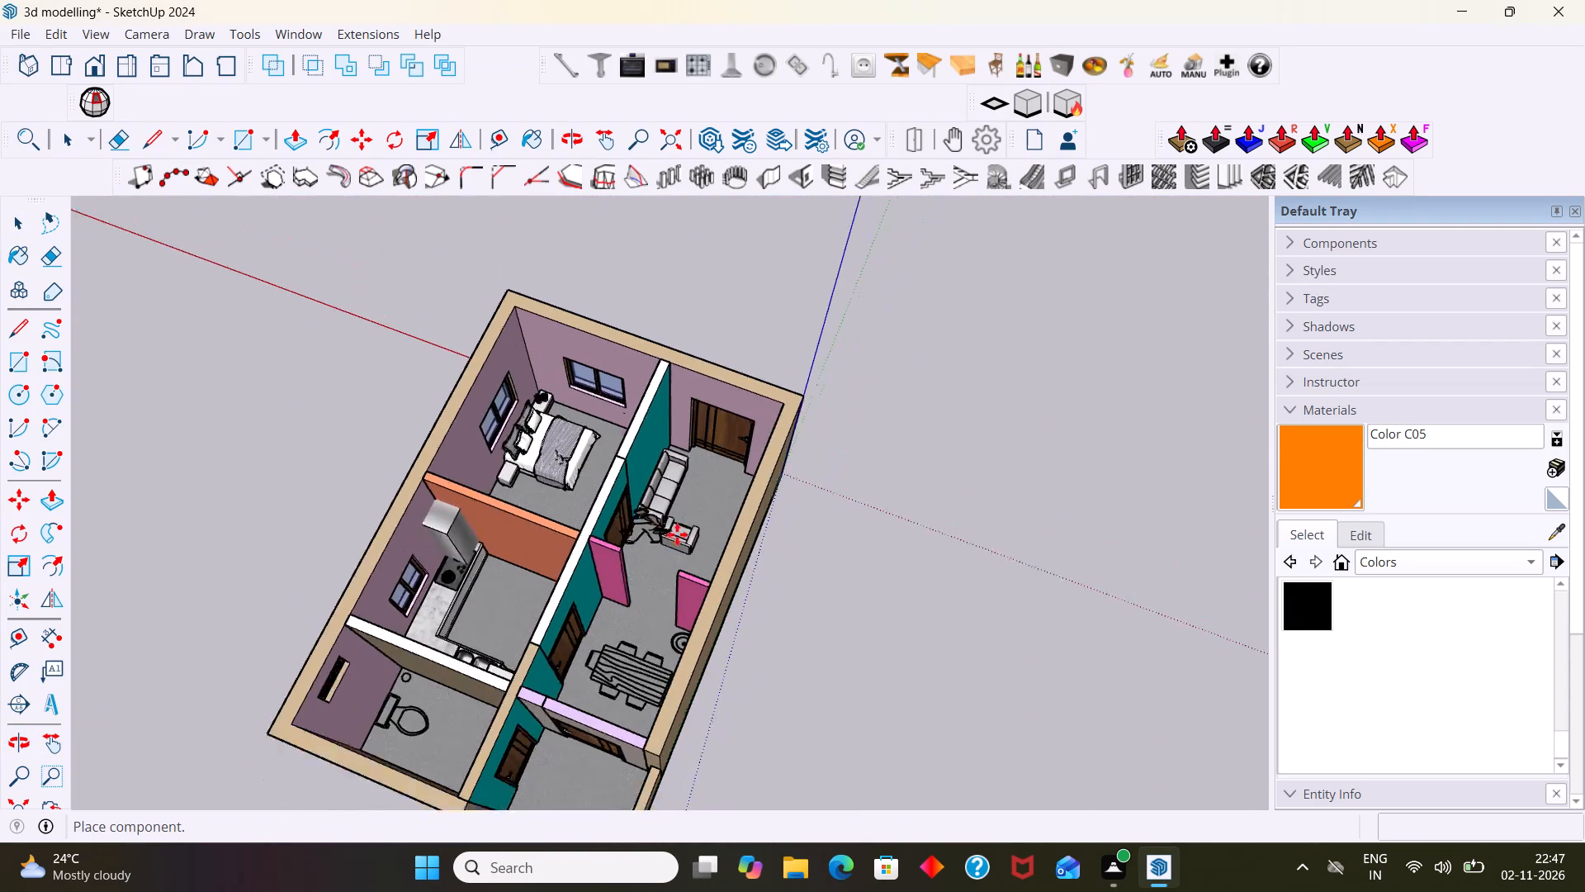
scroll(677, 534, down, 1)
click(1103, 535)
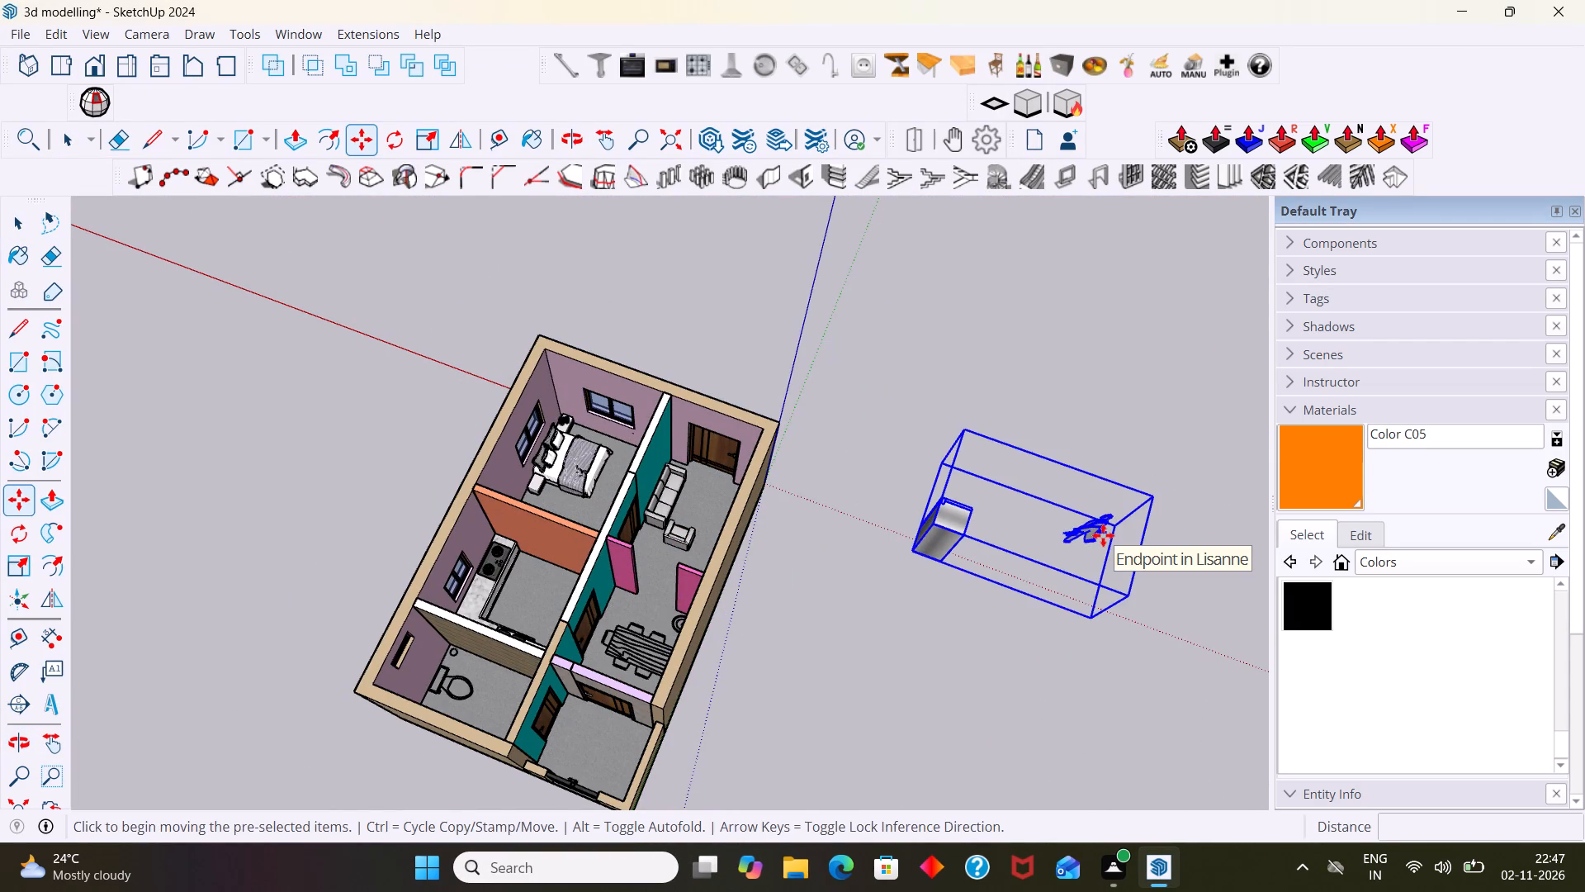
Delete the human figure nested inside the imported fridge component and close the component.
key(space)
click(1112, 439)
scroll(1113, 573, up, 1)
click(1089, 525)
double_click(1089, 527)
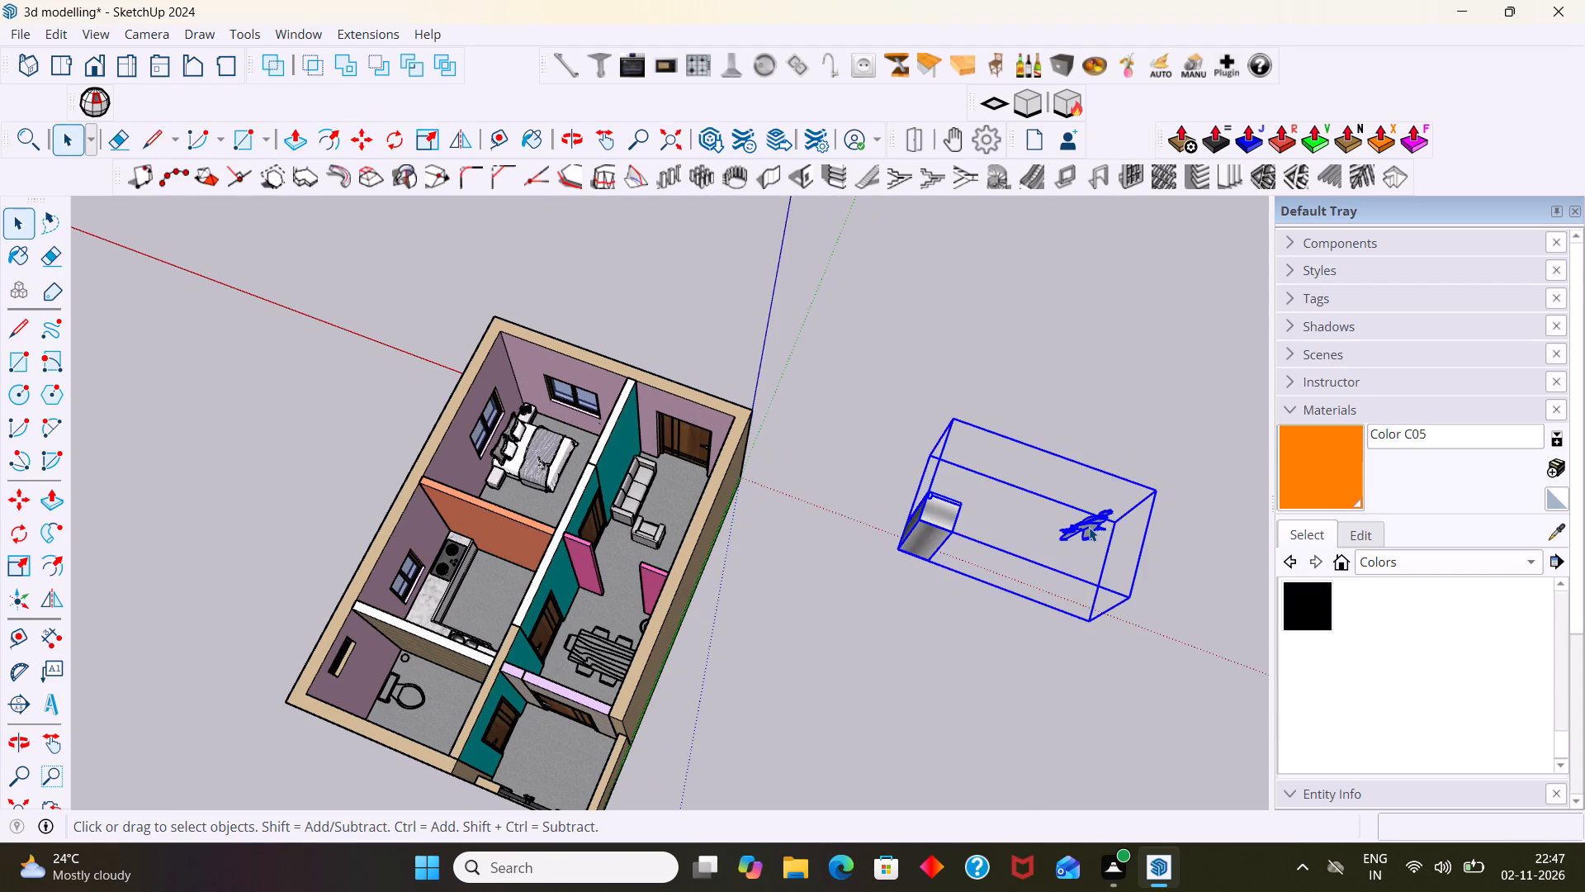
click(1089, 530)
key(Delete)
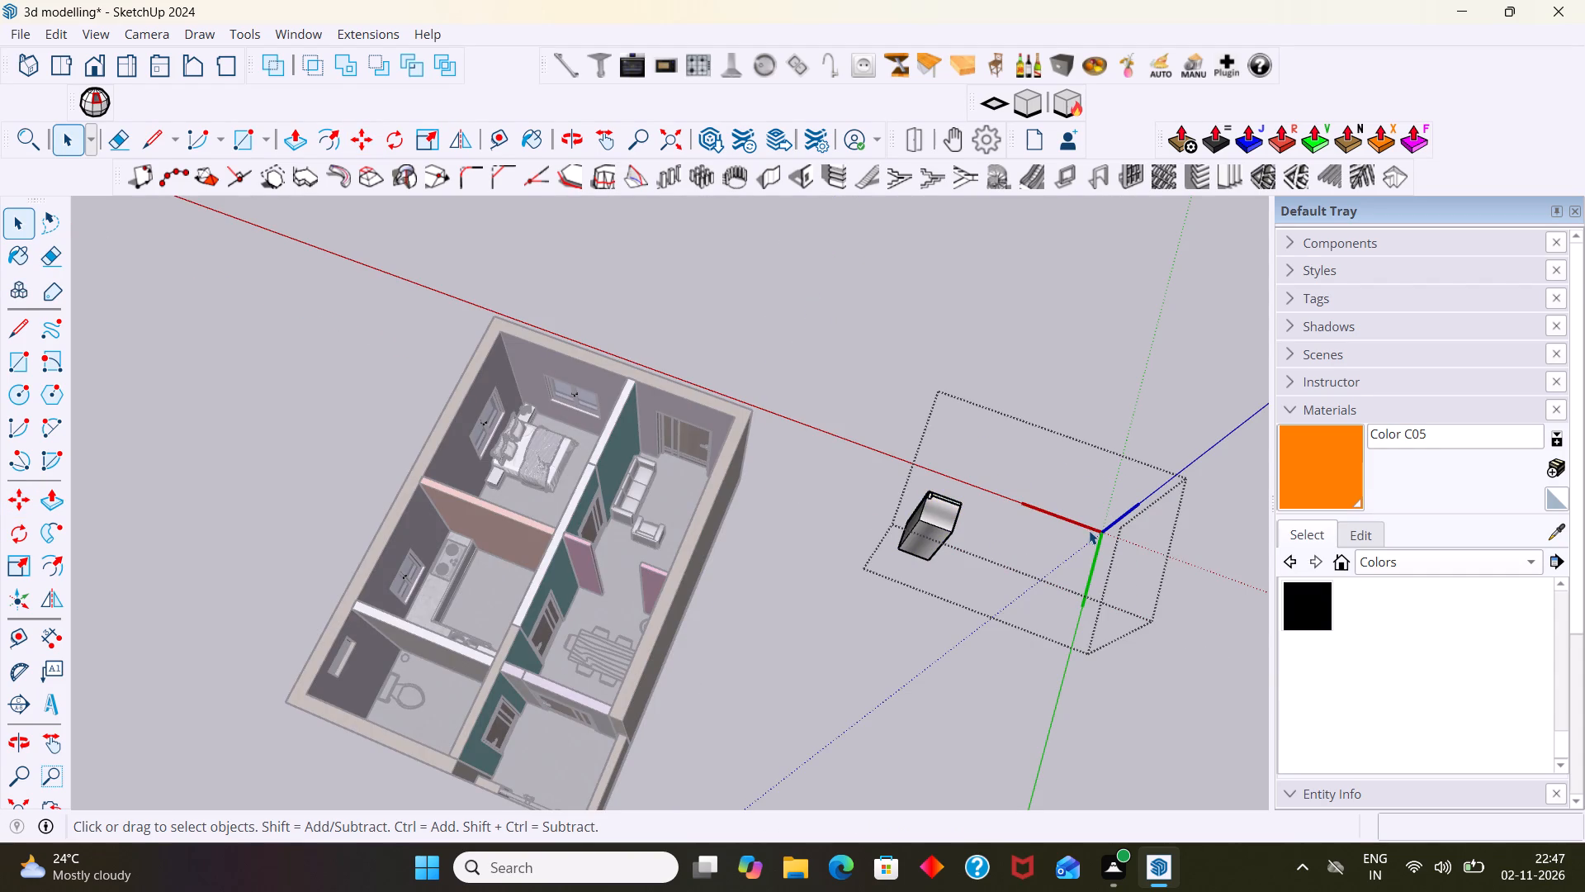
click(1048, 358)
Select the imported fridge standing on the open ground beside the building.
scroll(930, 521, up, 4)
middle_drag(921, 524, 921, 509)
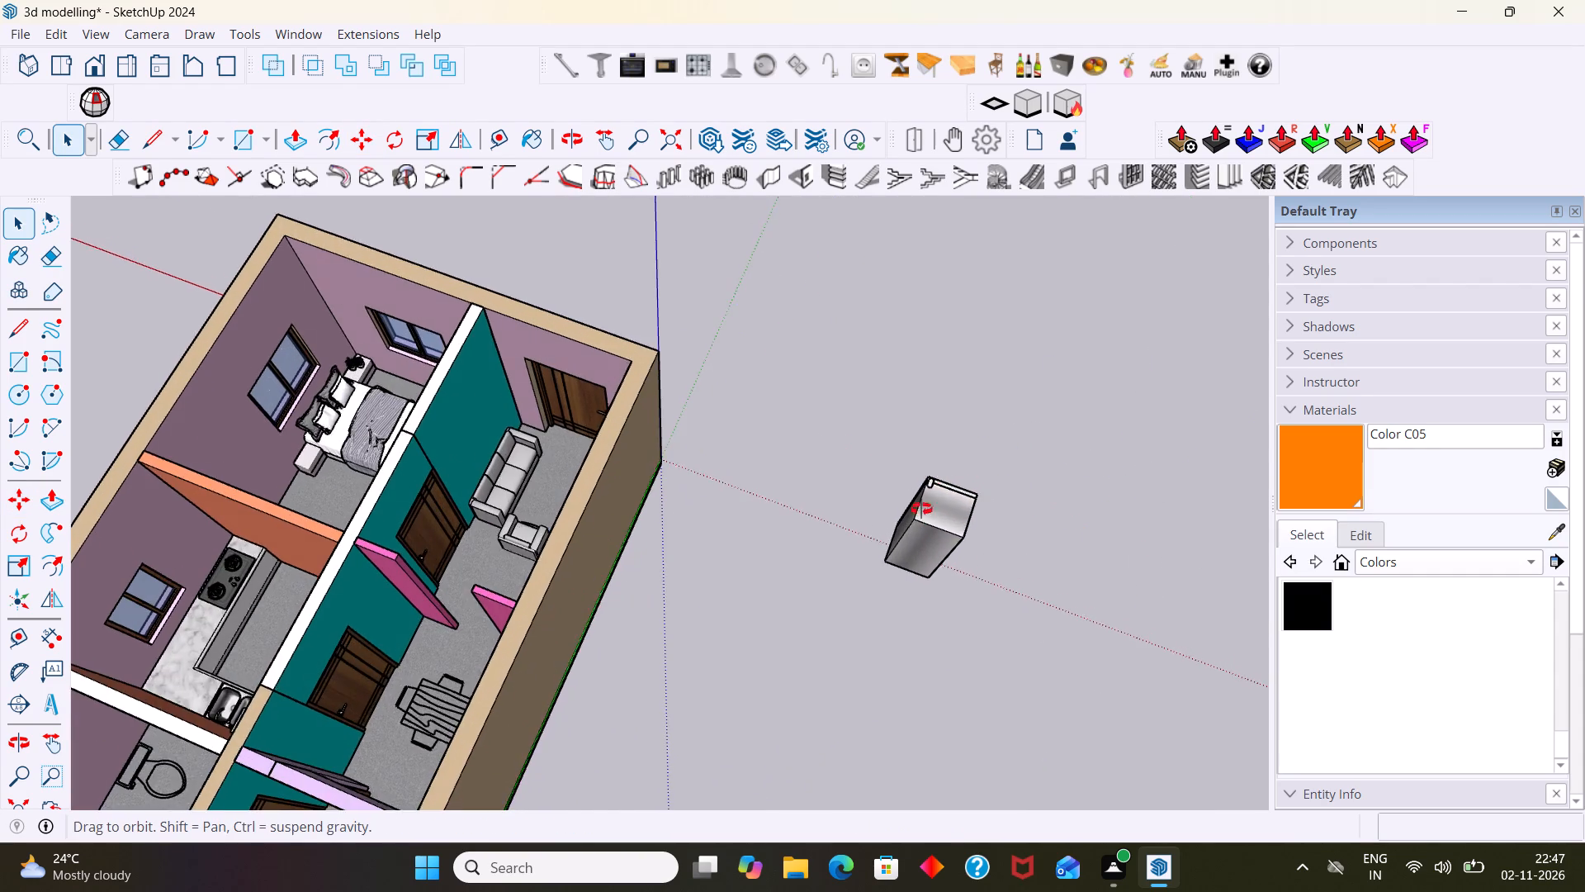
middle_drag(921, 509, 1072, 420)
scroll(962, 494, up, 1)
scroll(959, 494, down, 7)
middle_drag(889, 532, 984, 516)
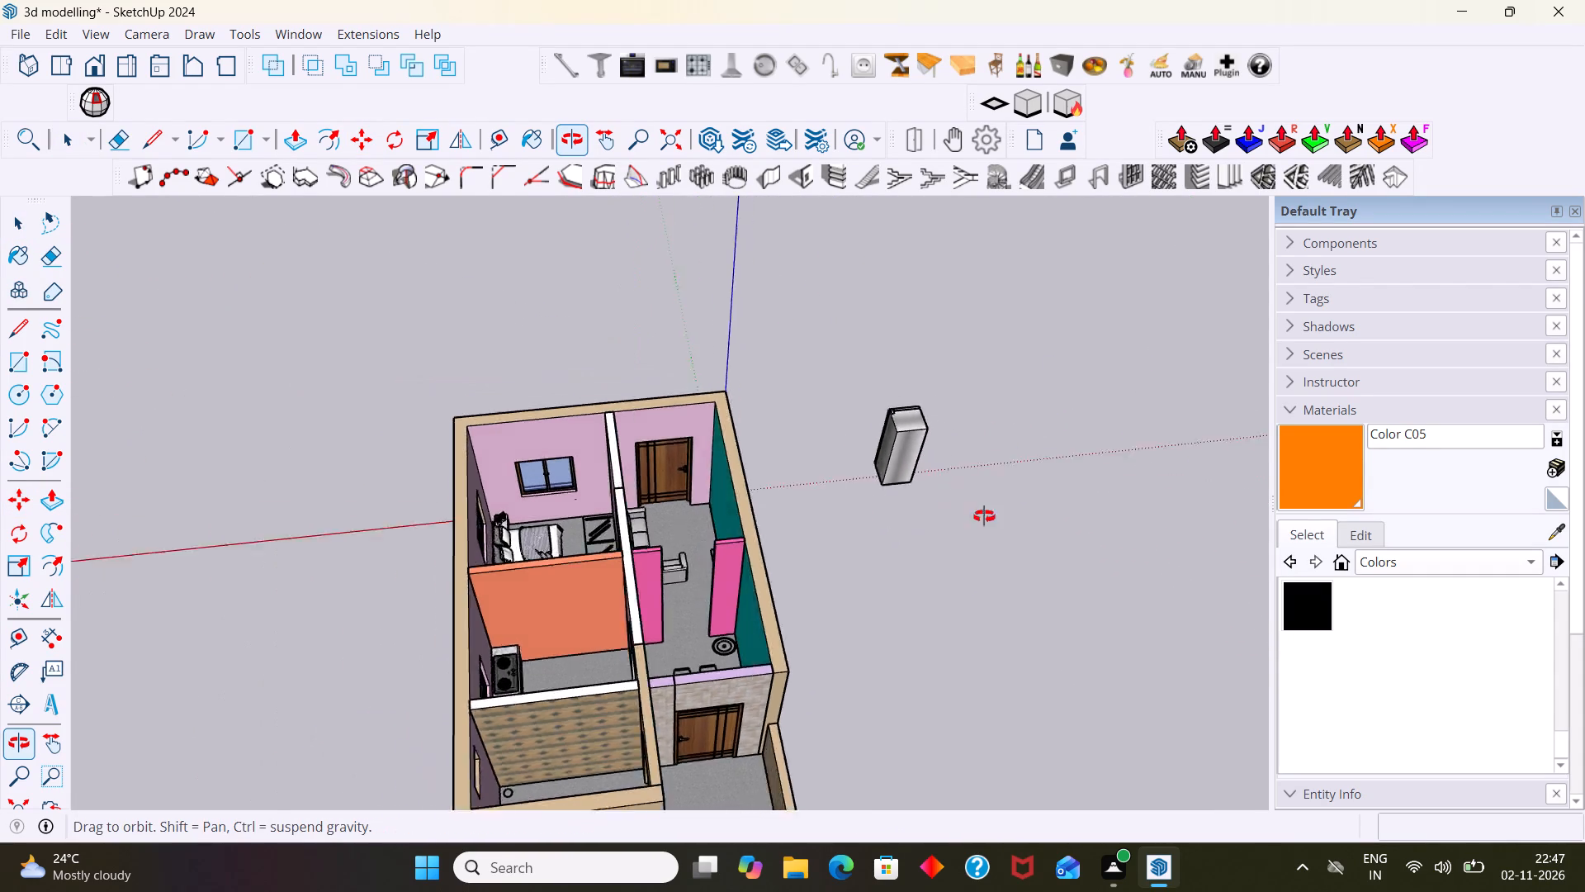
middle_drag(984, 516, 699, 445)
scroll(696, 491, up, 4)
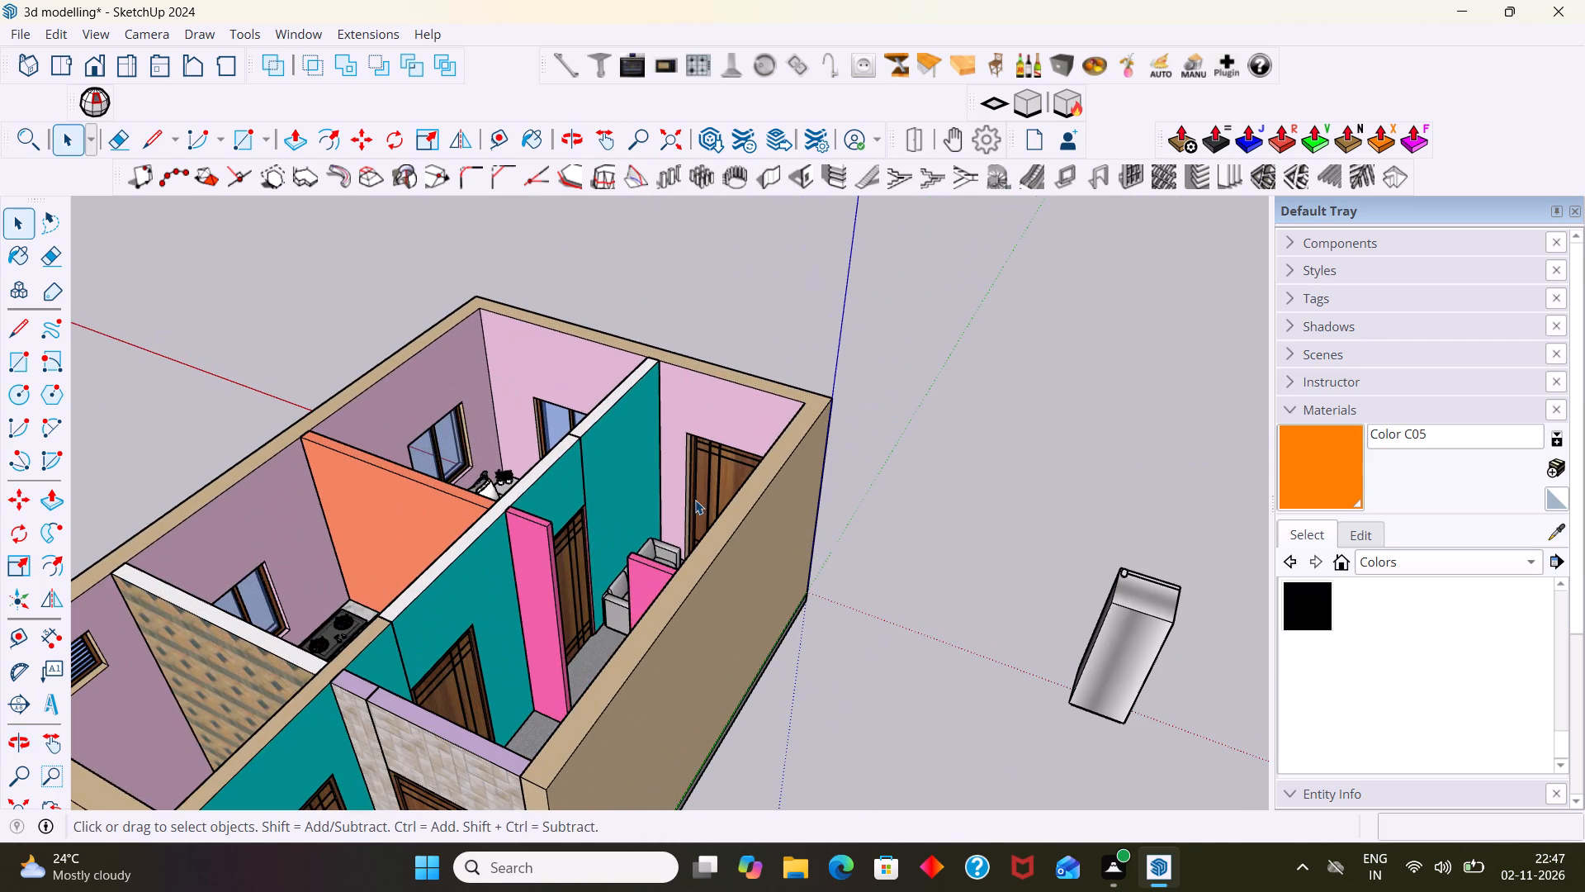
middle_drag(814, 546, 758, 444)
scroll(810, 467, up, 2)
middle_drag(820, 470, 849, 551)
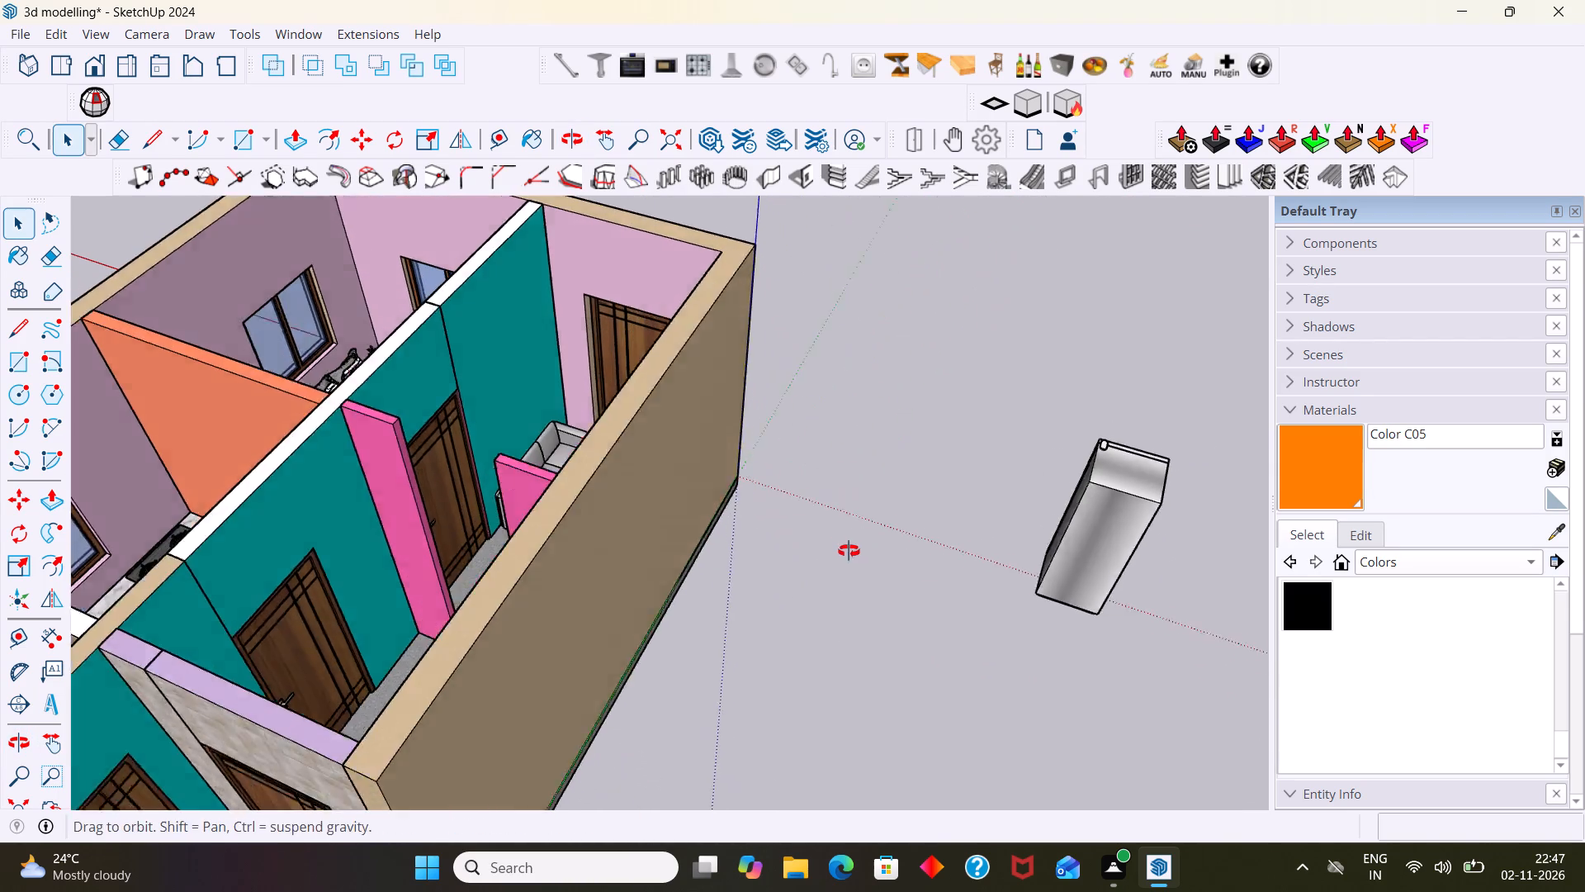
middle_drag(849, 551, 855, 562)
scroll(875, 549, down, 9)
scroll(972, 527, up, 5)
click(1053, 515)
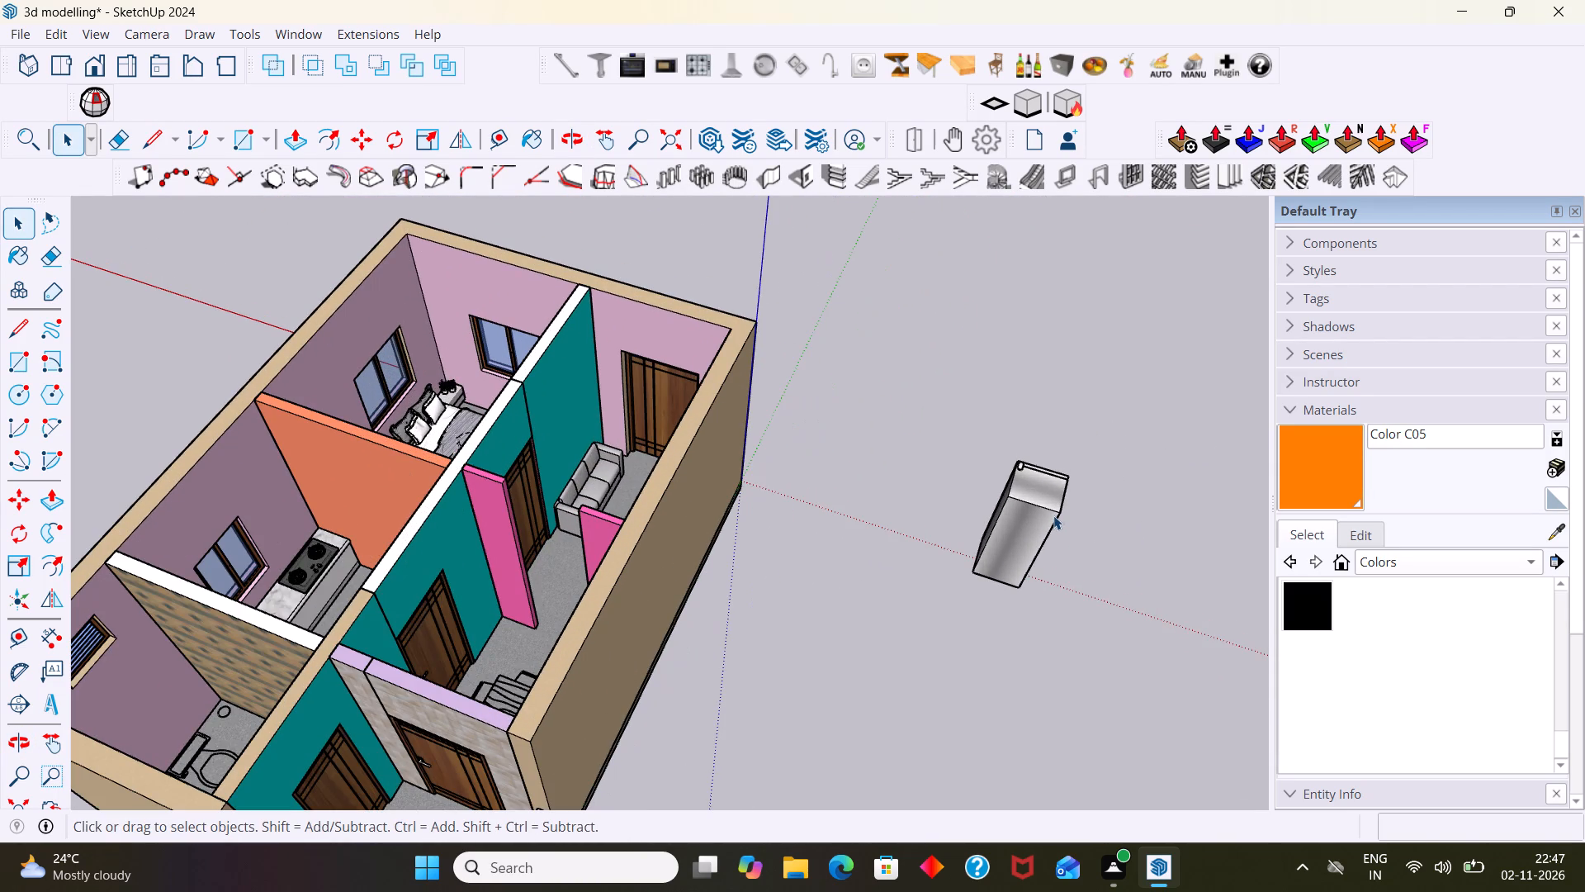
scroll(1048, 517, up, 2)
middle_click(1040, 525)
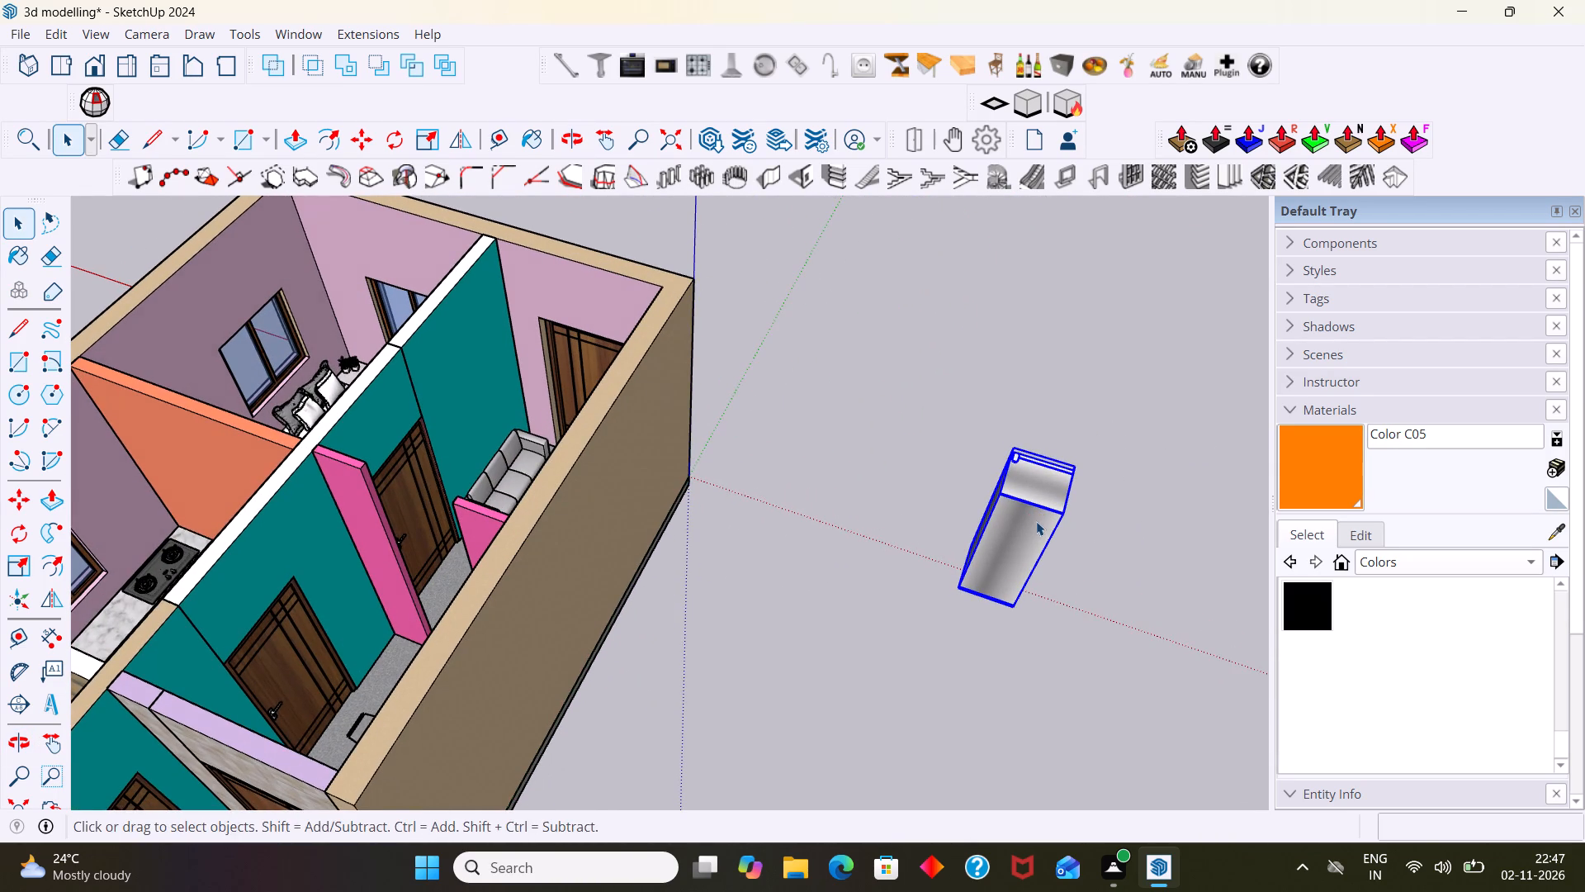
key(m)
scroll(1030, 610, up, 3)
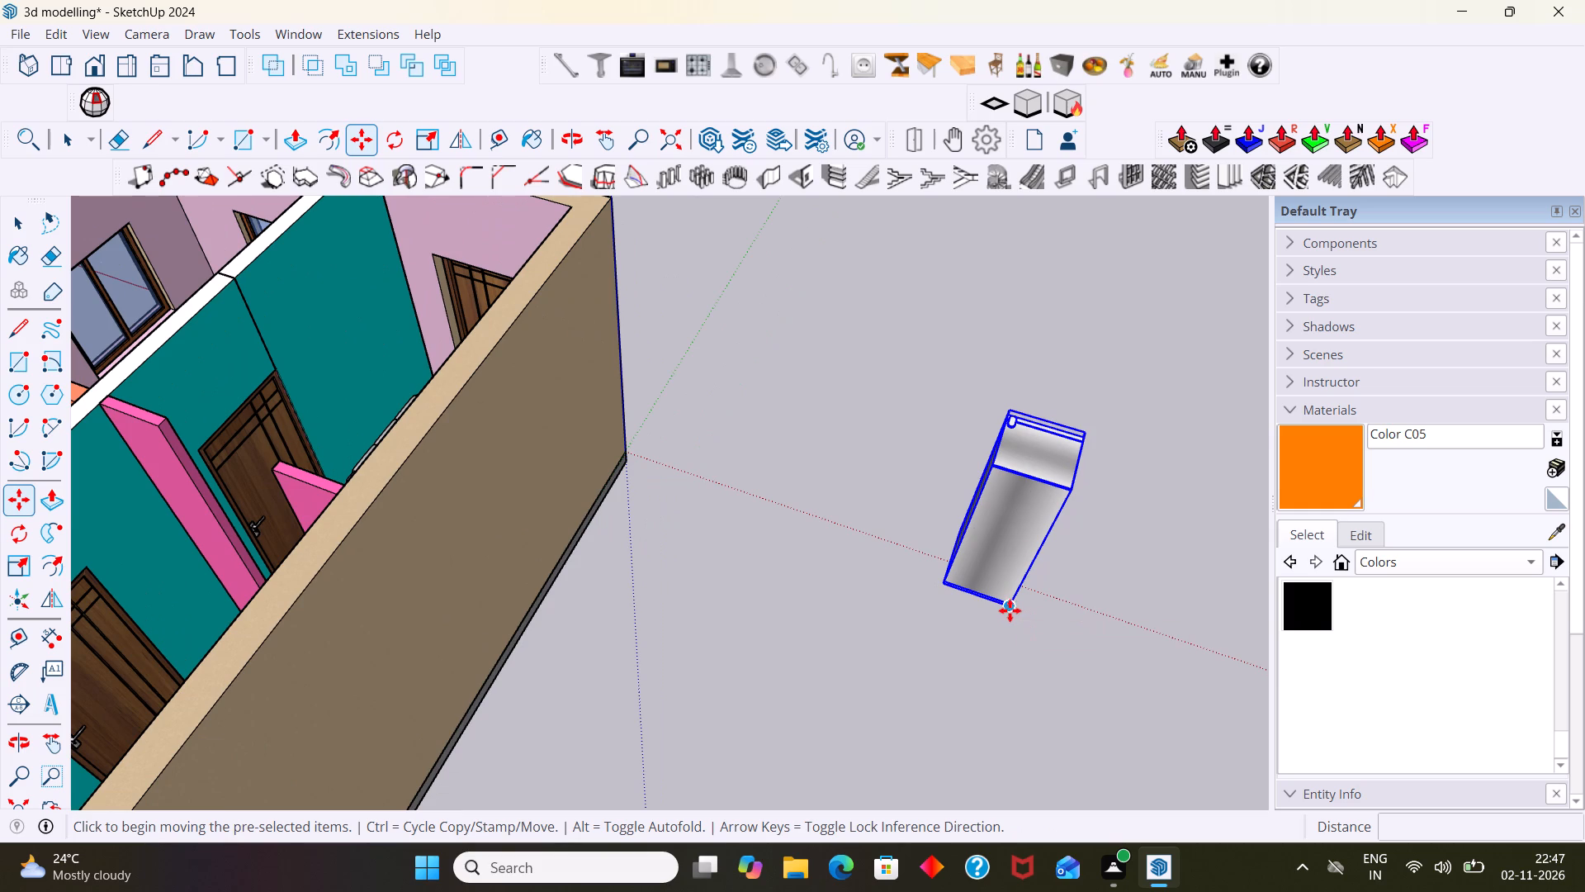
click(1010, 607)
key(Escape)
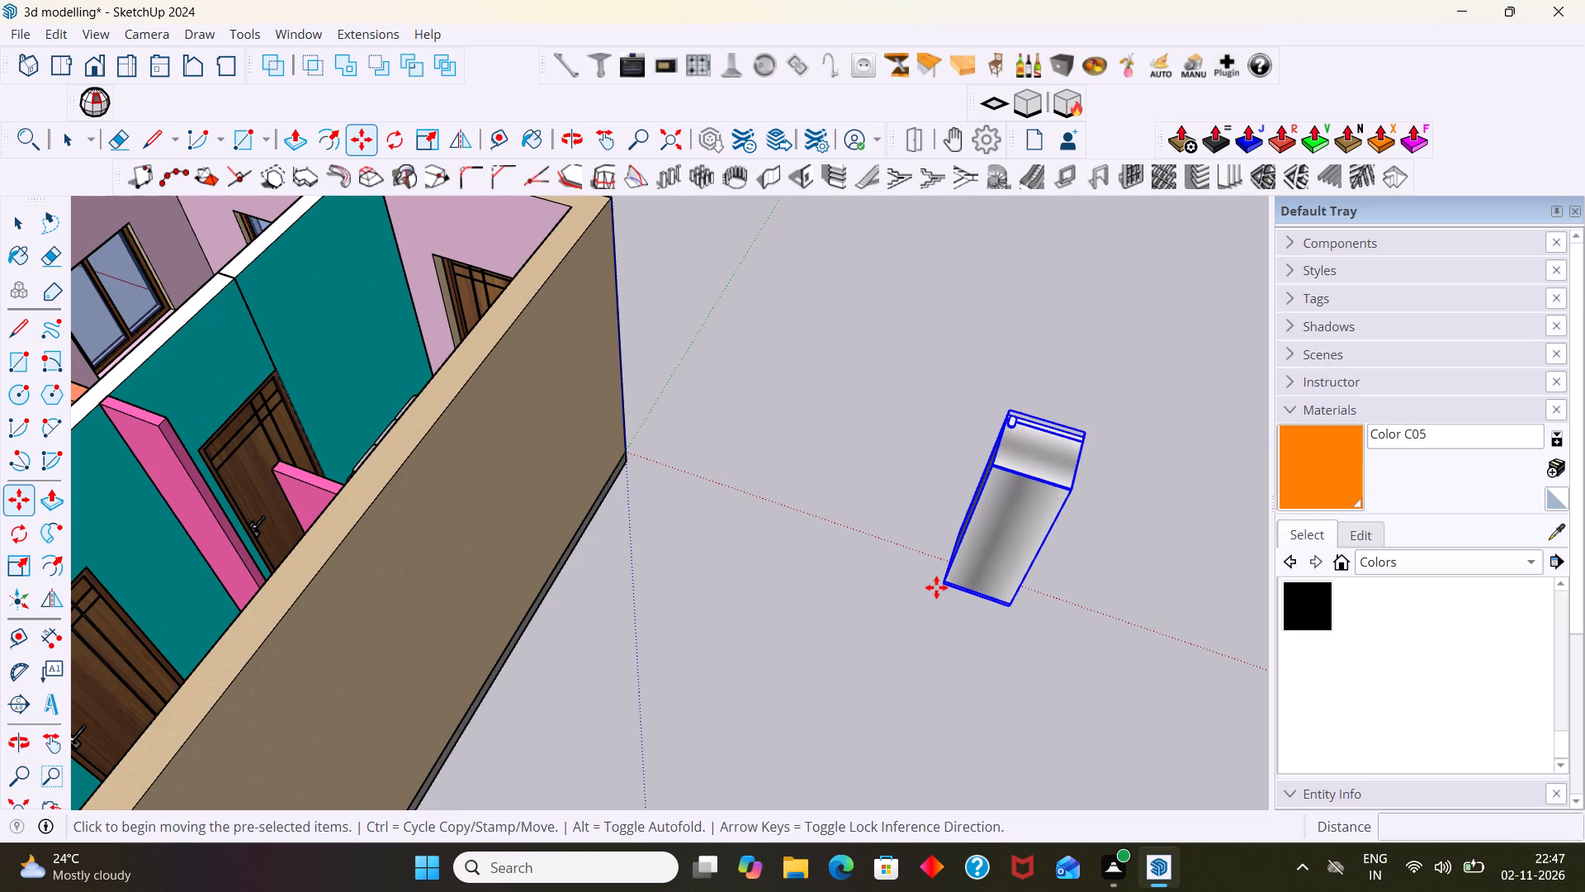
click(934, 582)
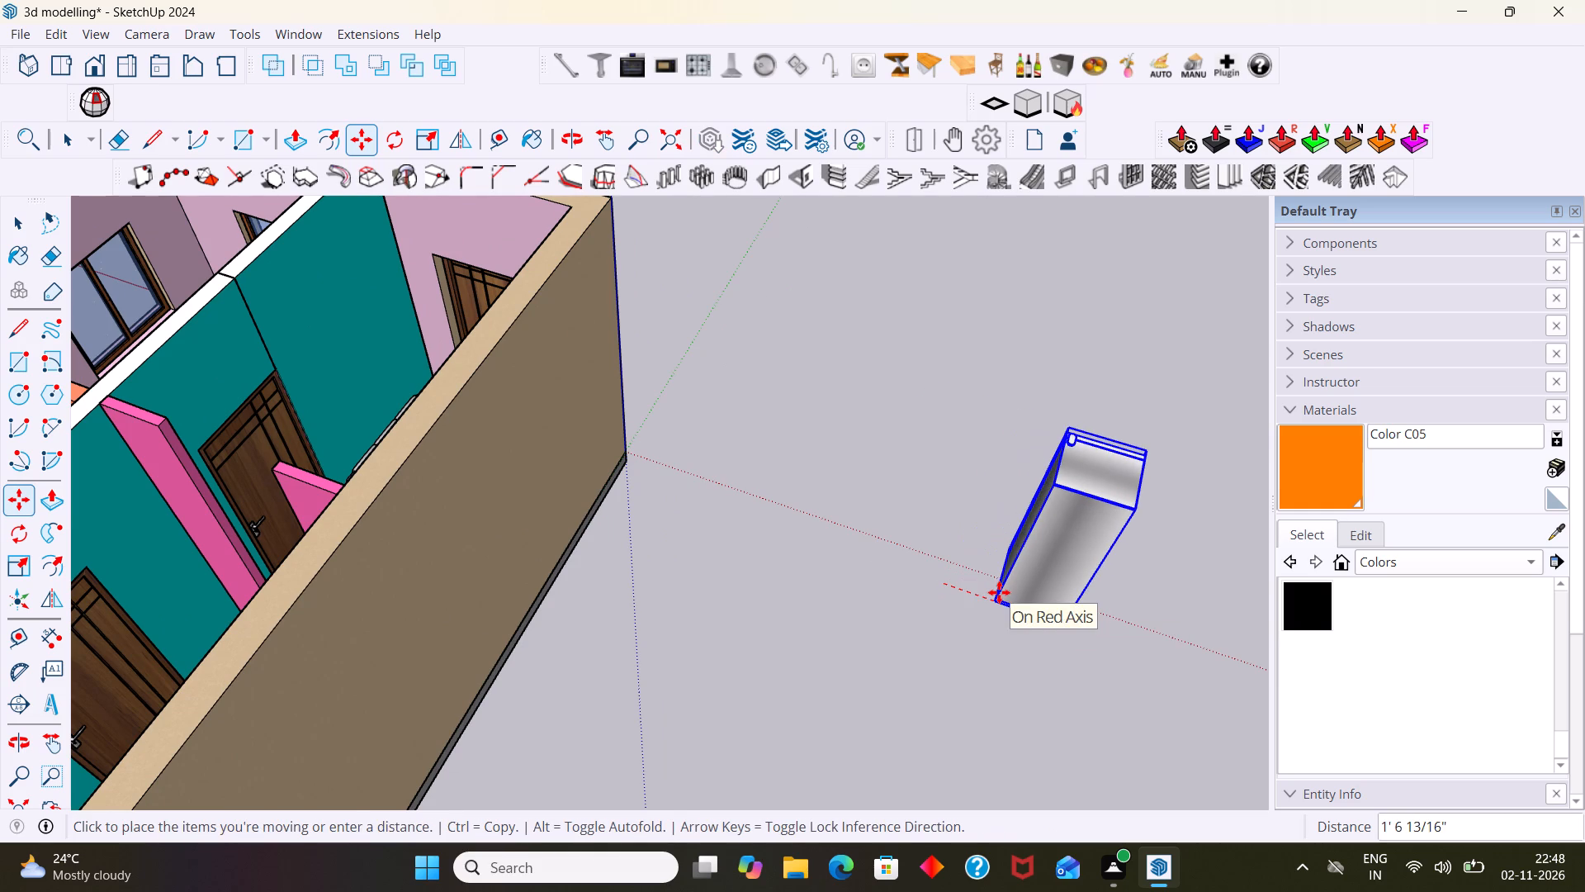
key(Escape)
Rotate the fridge 180 degrees about the vertical axis at its bottom corner, then deselect it.
key(q)
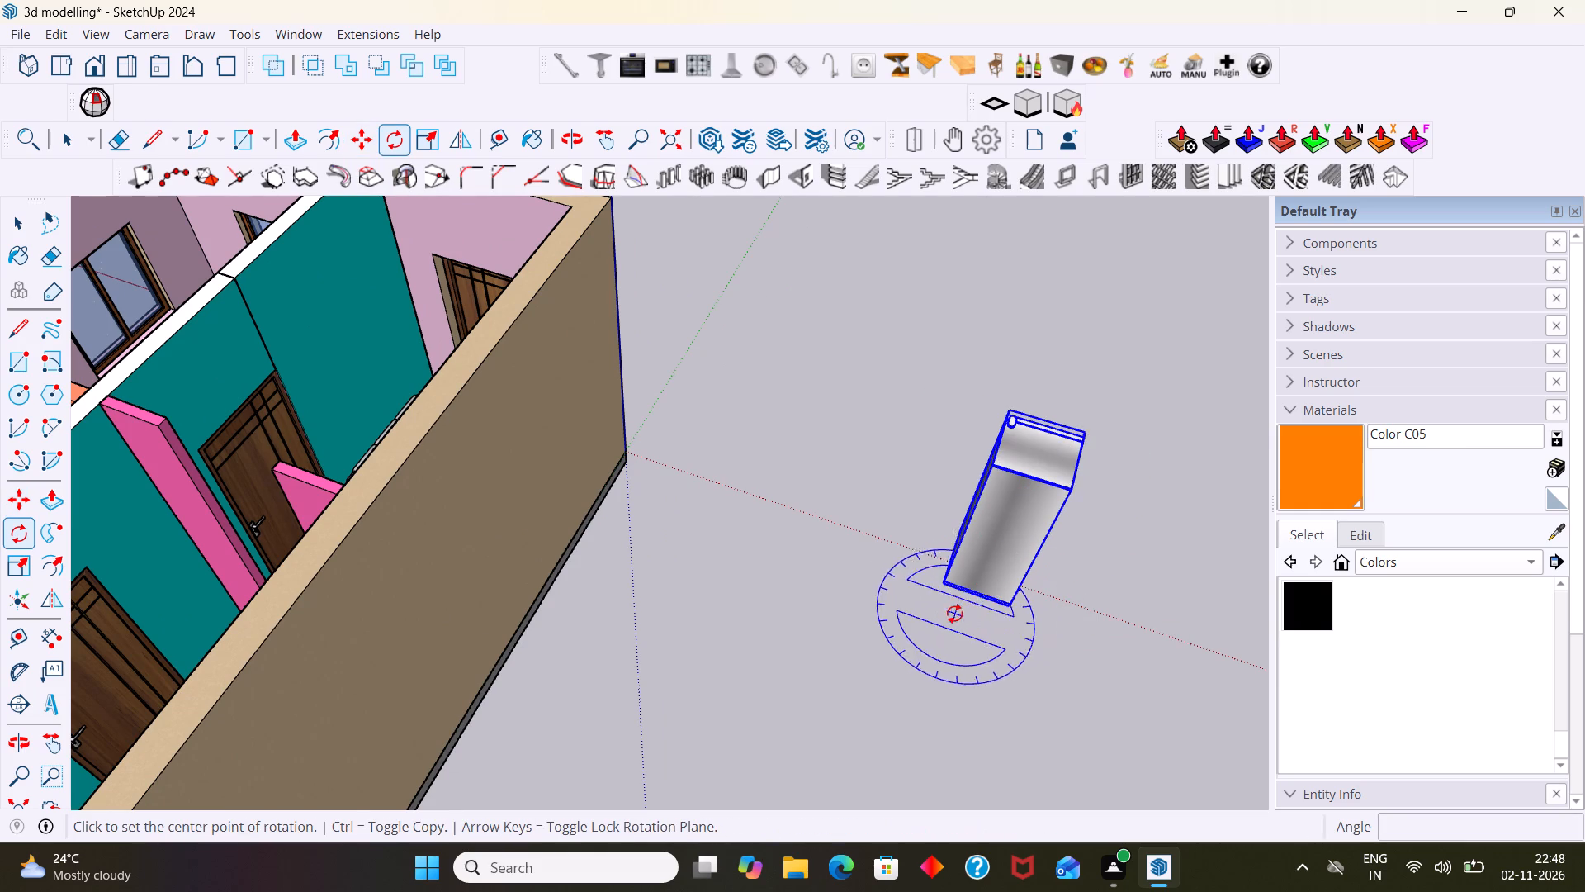
key(Up)
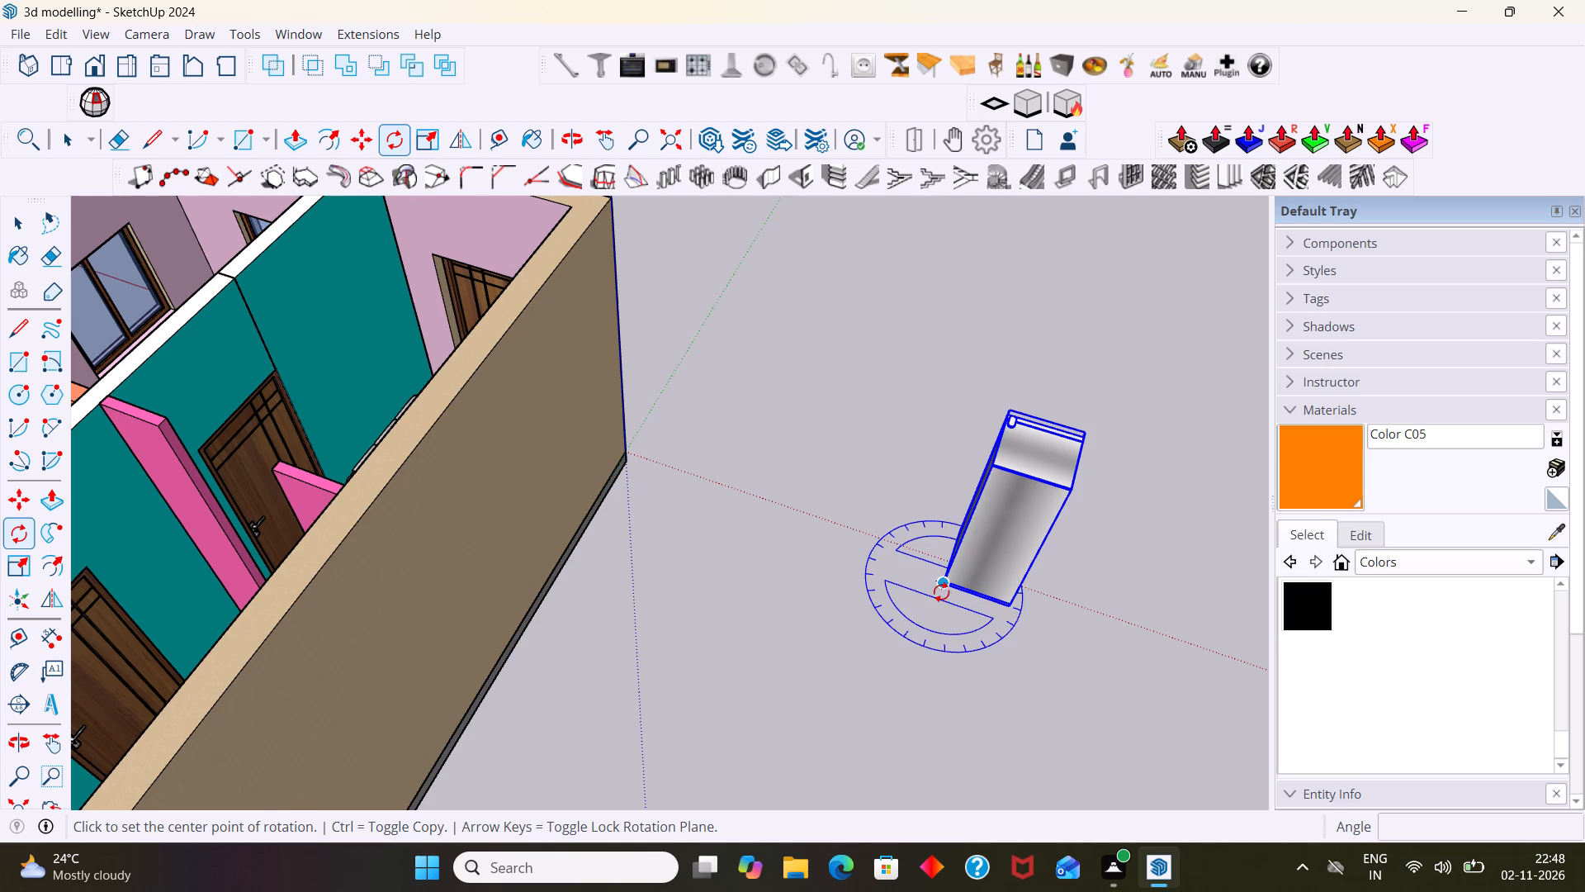
click(939, 589)
click(1010, 608)
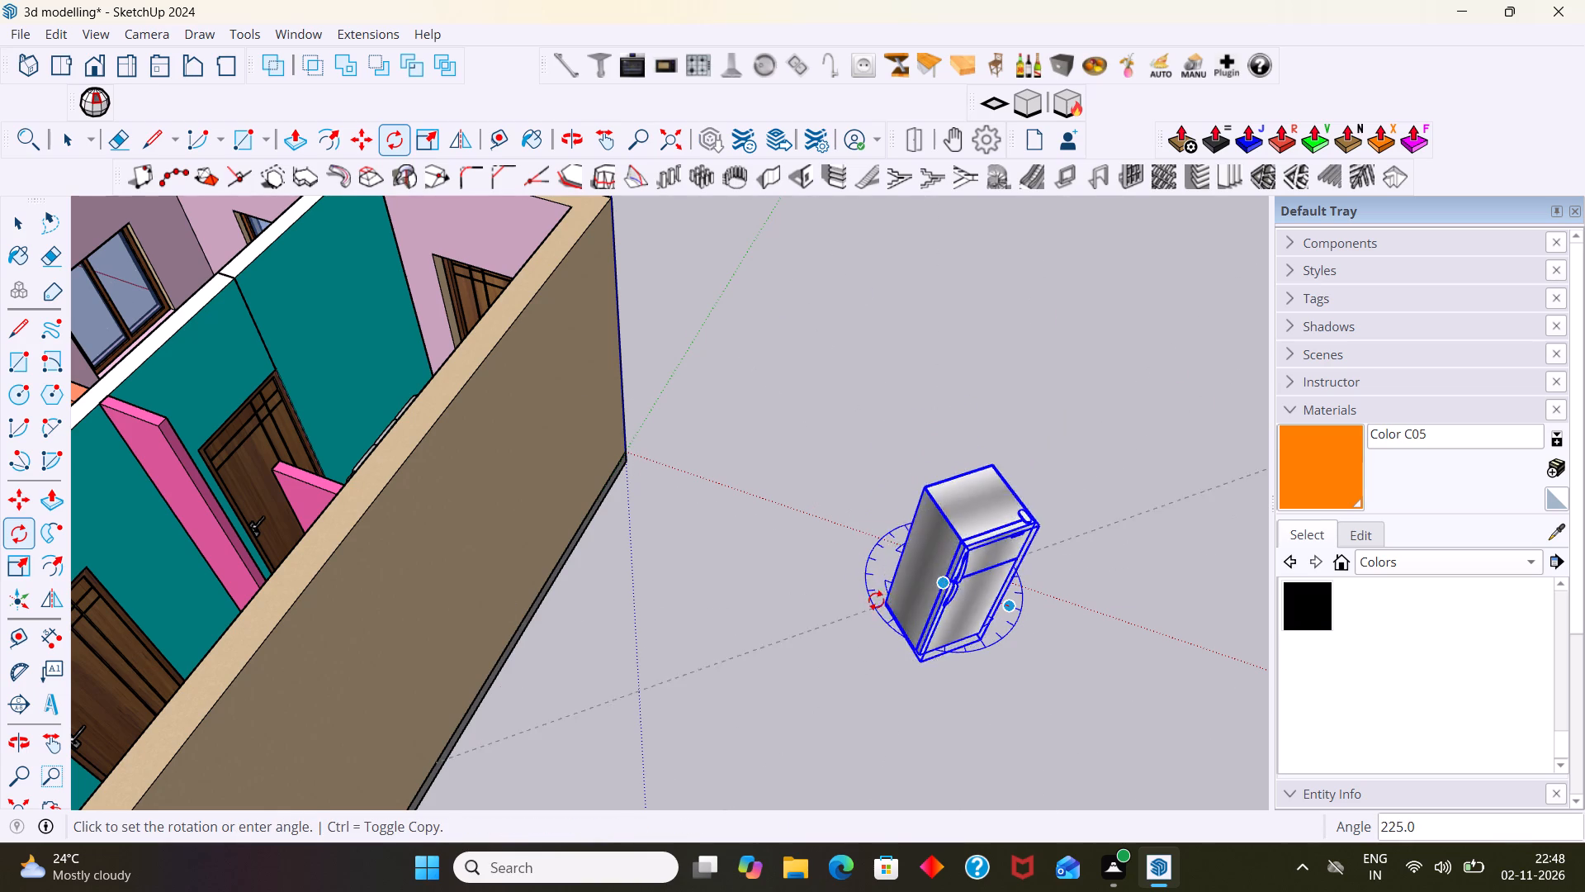
click(840, 547)
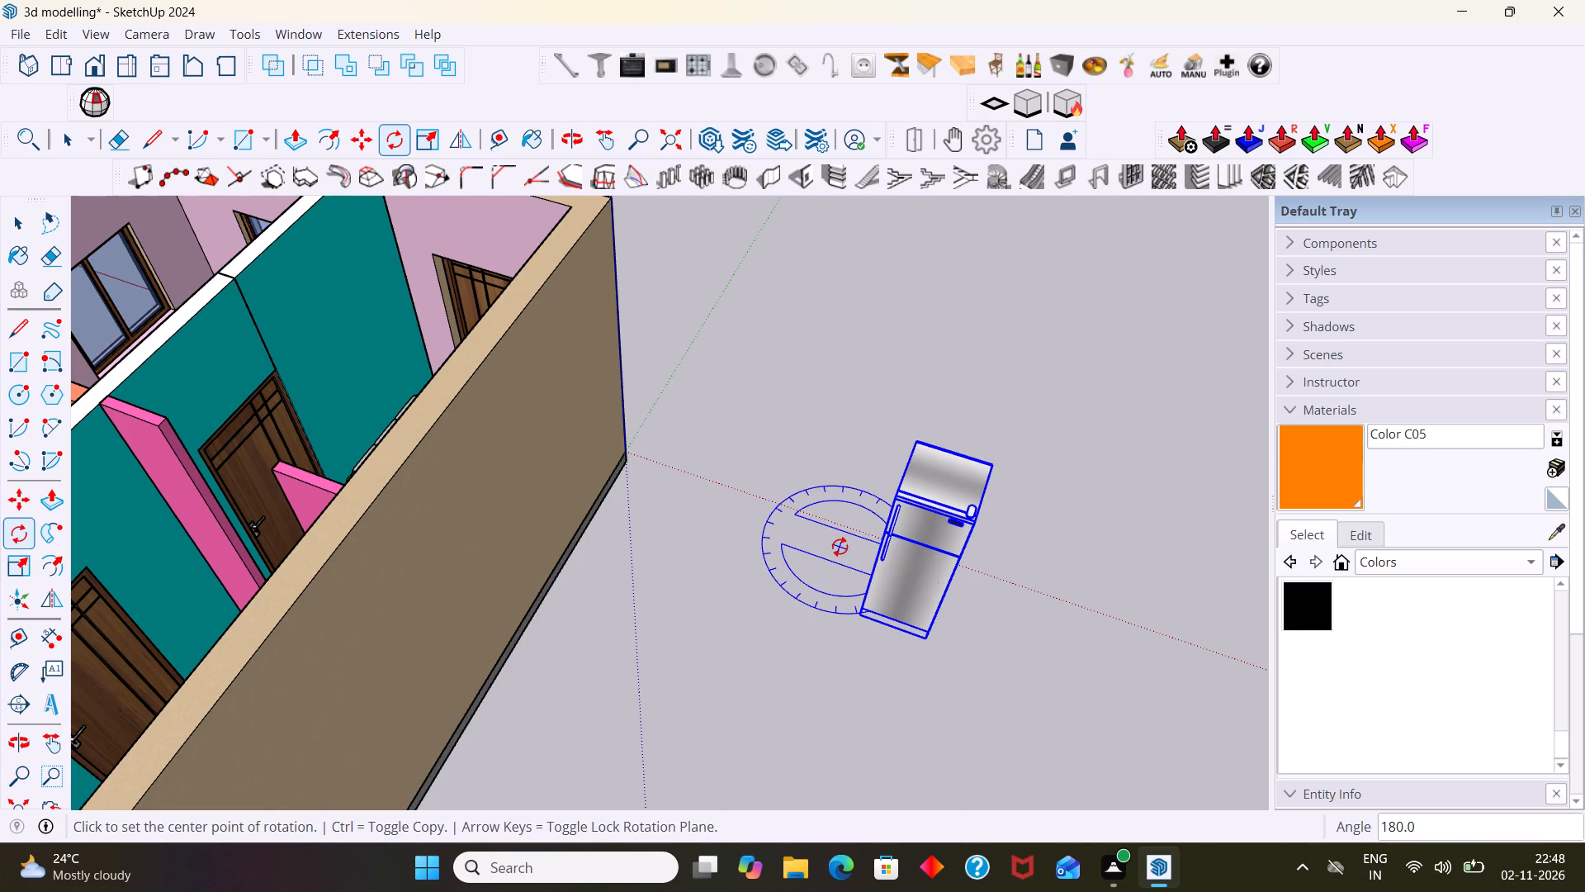
key(space)
click(944, 413)
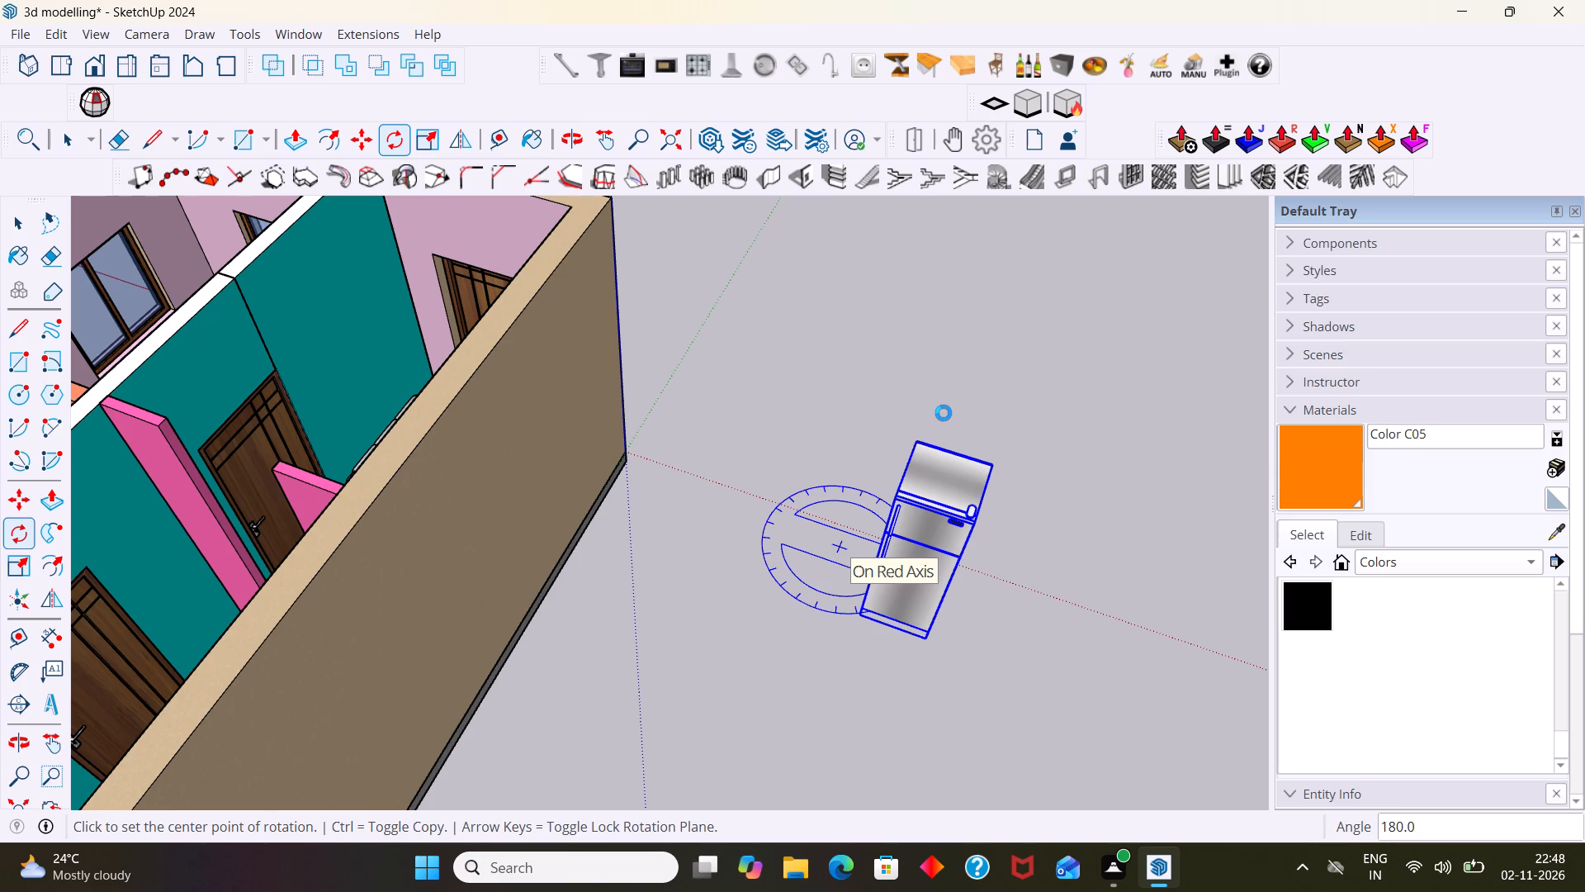
click(945, 412)
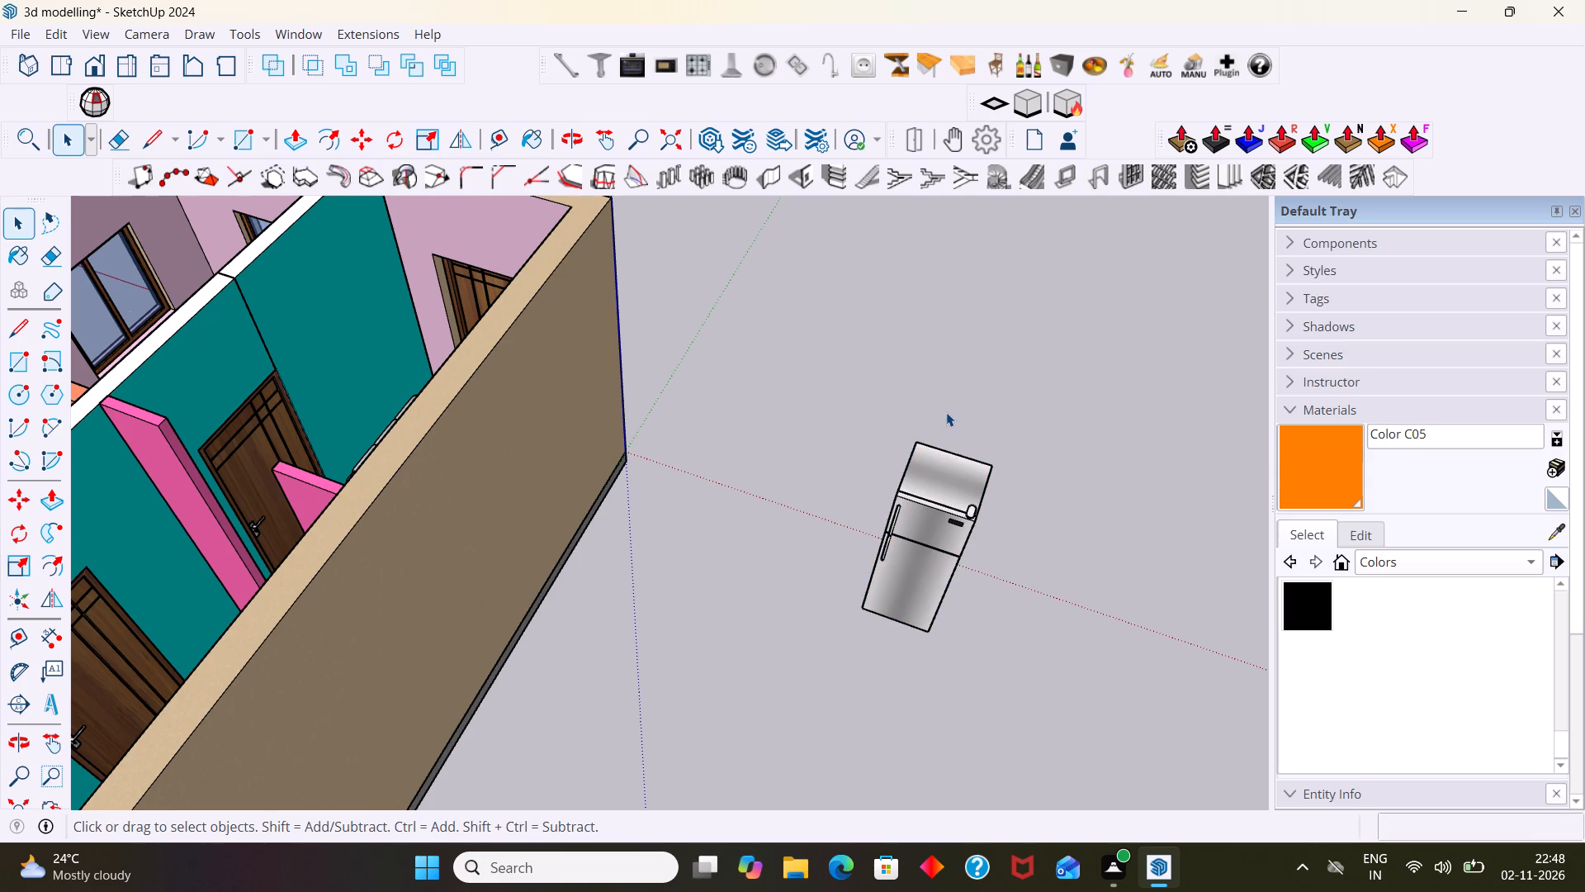
Move the fridge by its front bottom corner about 21' 9" onto the kitchen floor, between the orange wall and the door.
scroll(954, 493, up, 1)
scroll(953, 493, down, 7)
middle_drag(949, 496, 1036, 482)
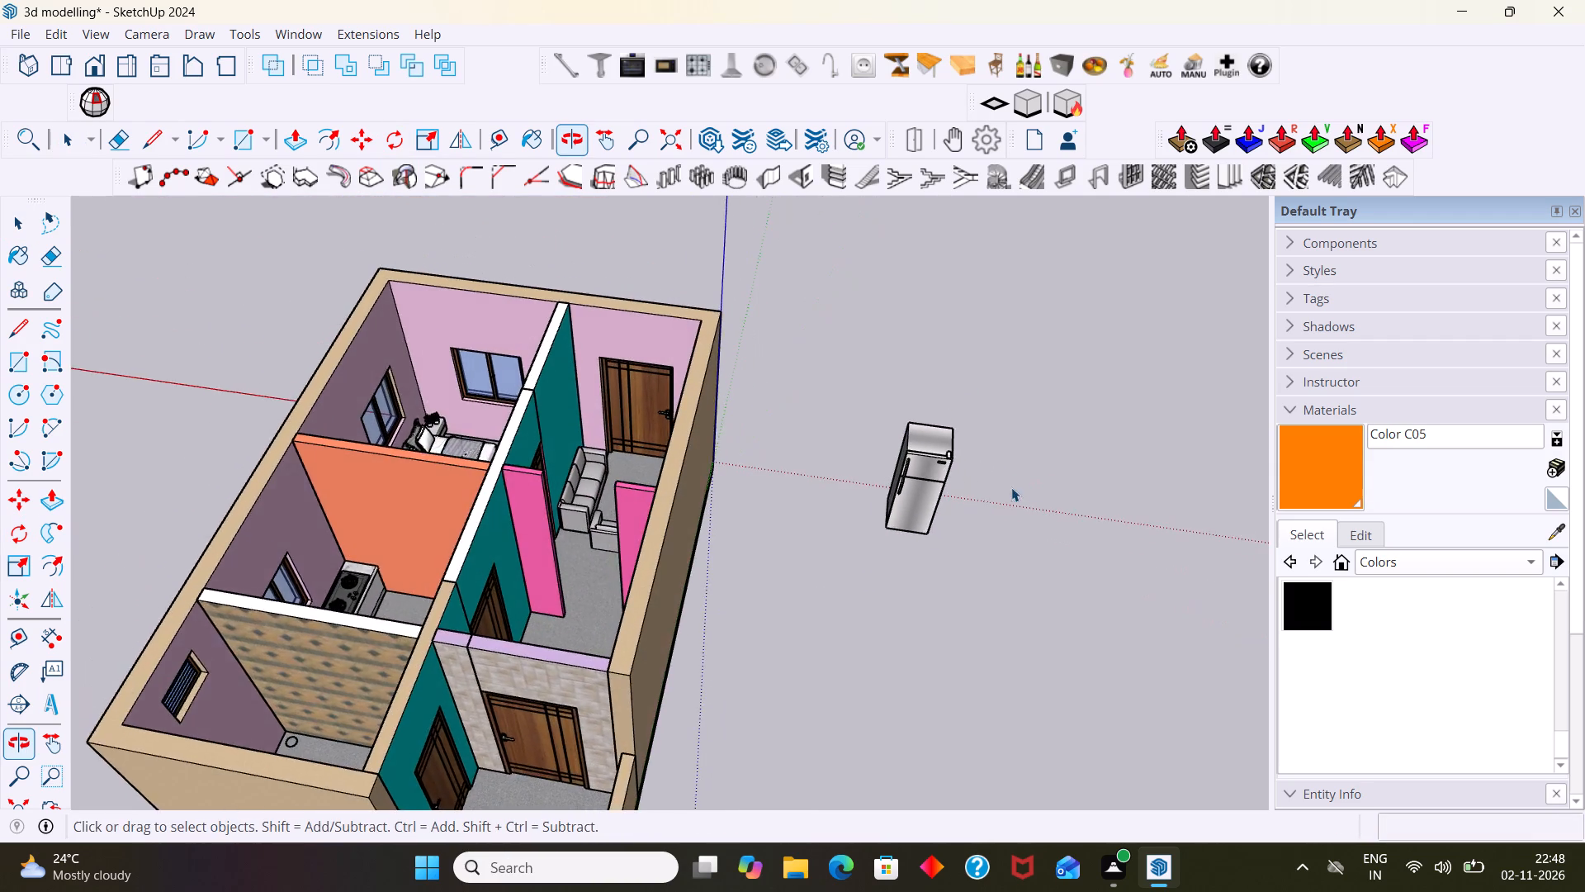
scroll(1011, 487, up, 3)
click(929, 467)
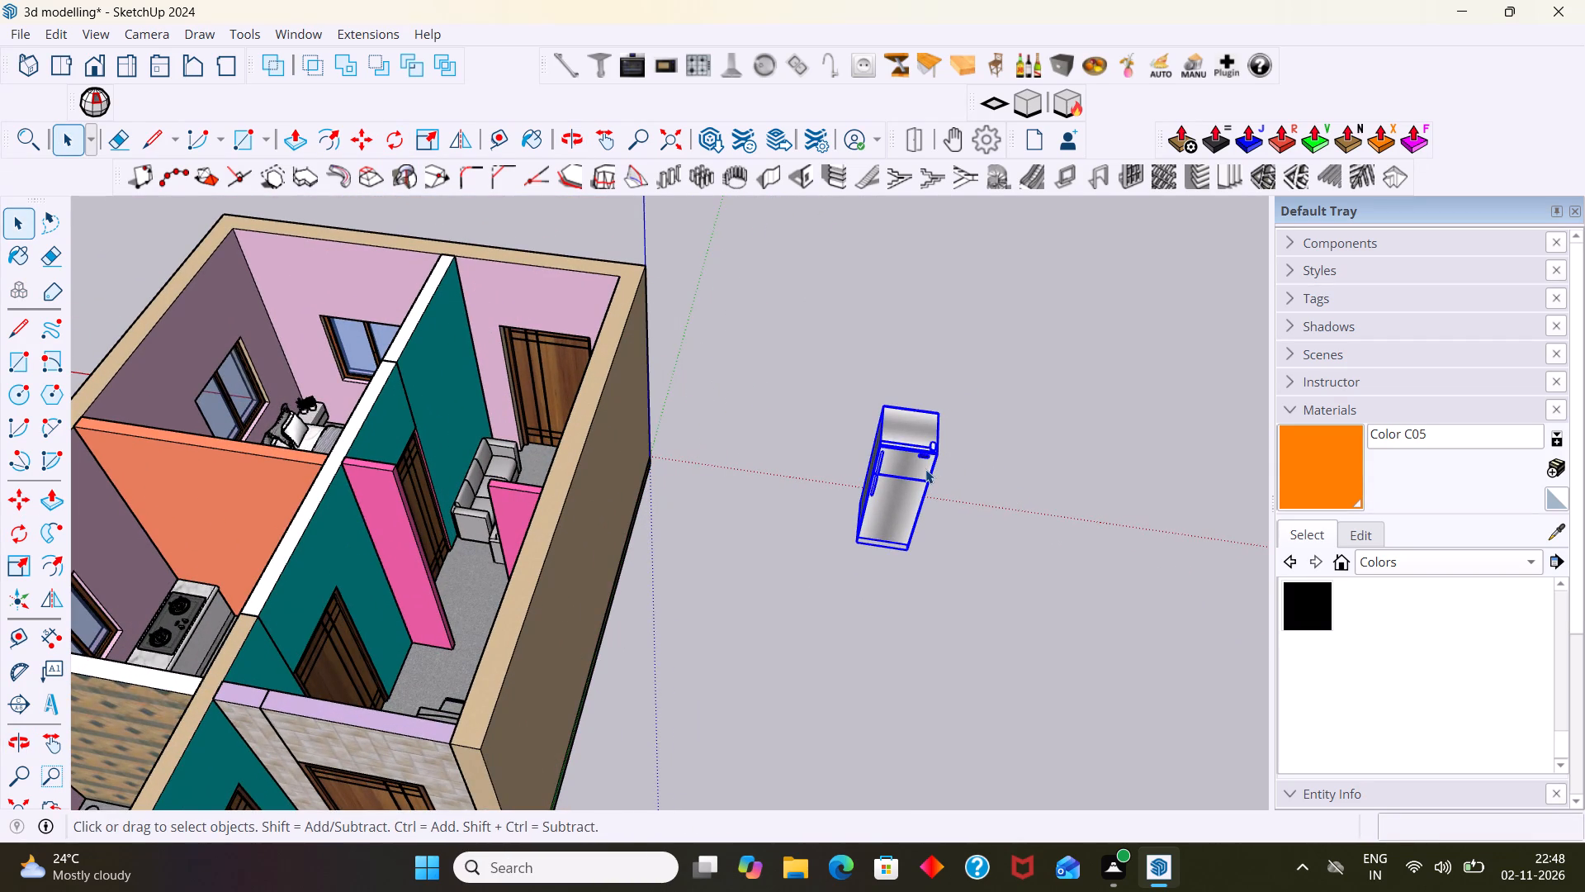
key(m)
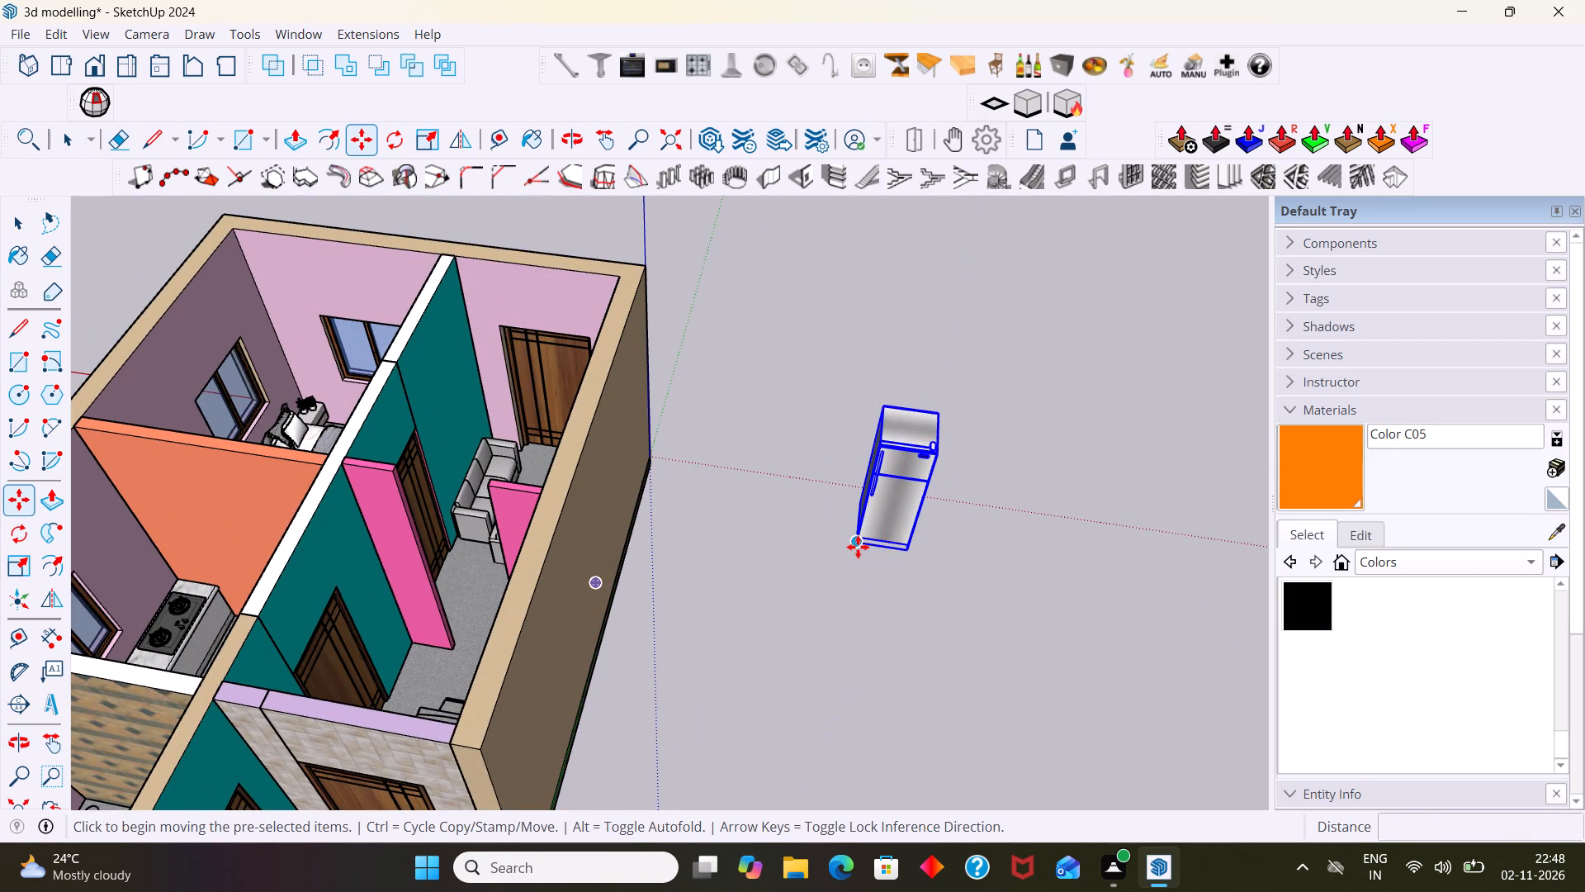
click(856, 557)
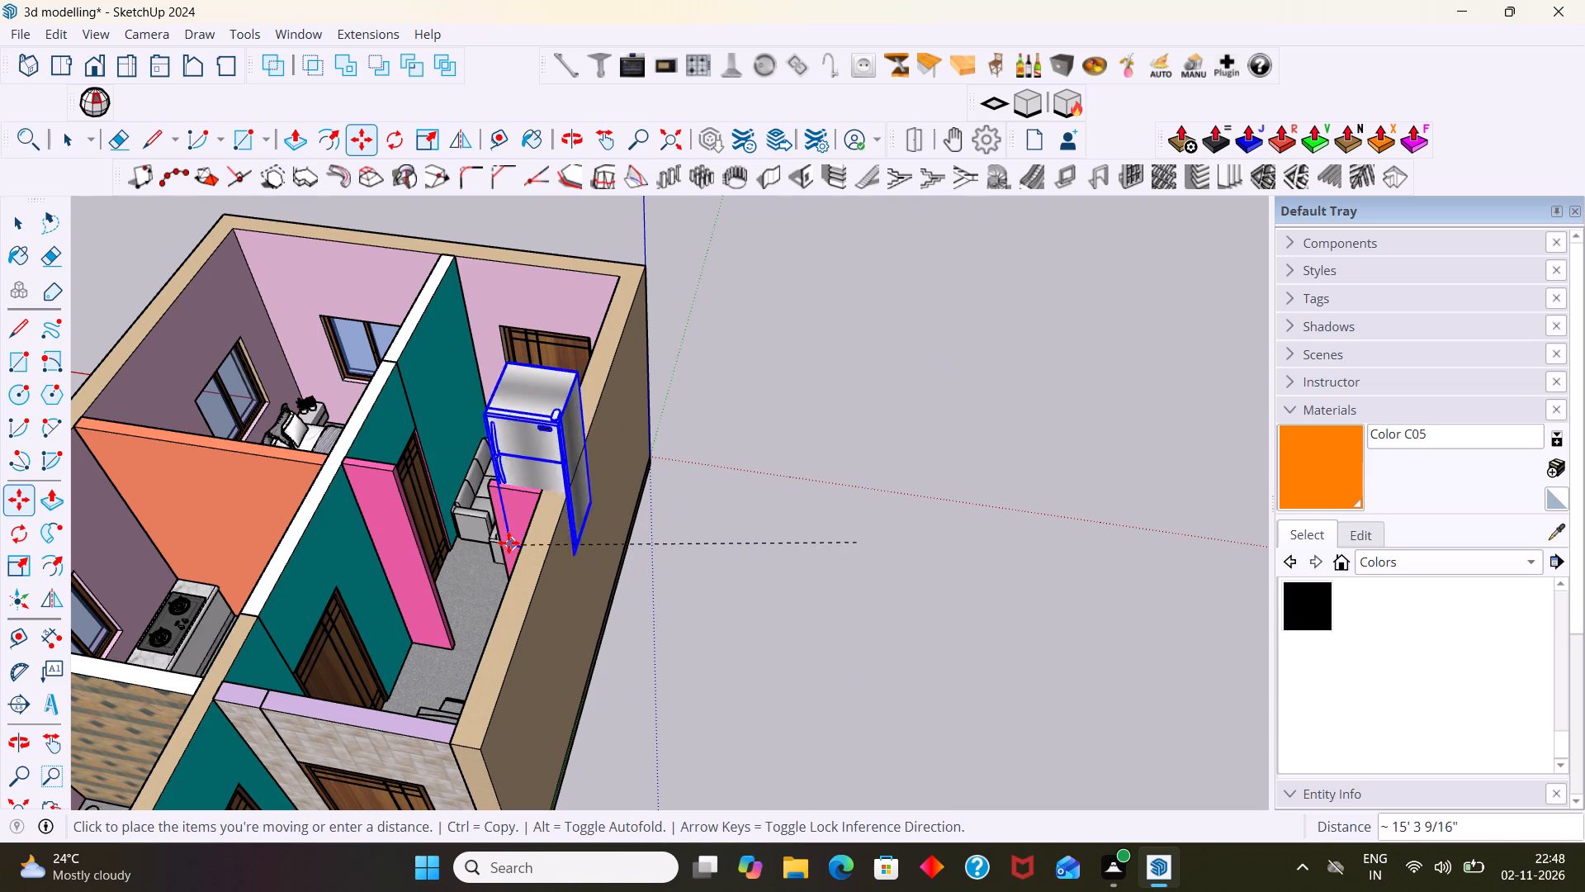
scroll(509, 543, down, 3)
middle_drag(659, 573, 941, 477)
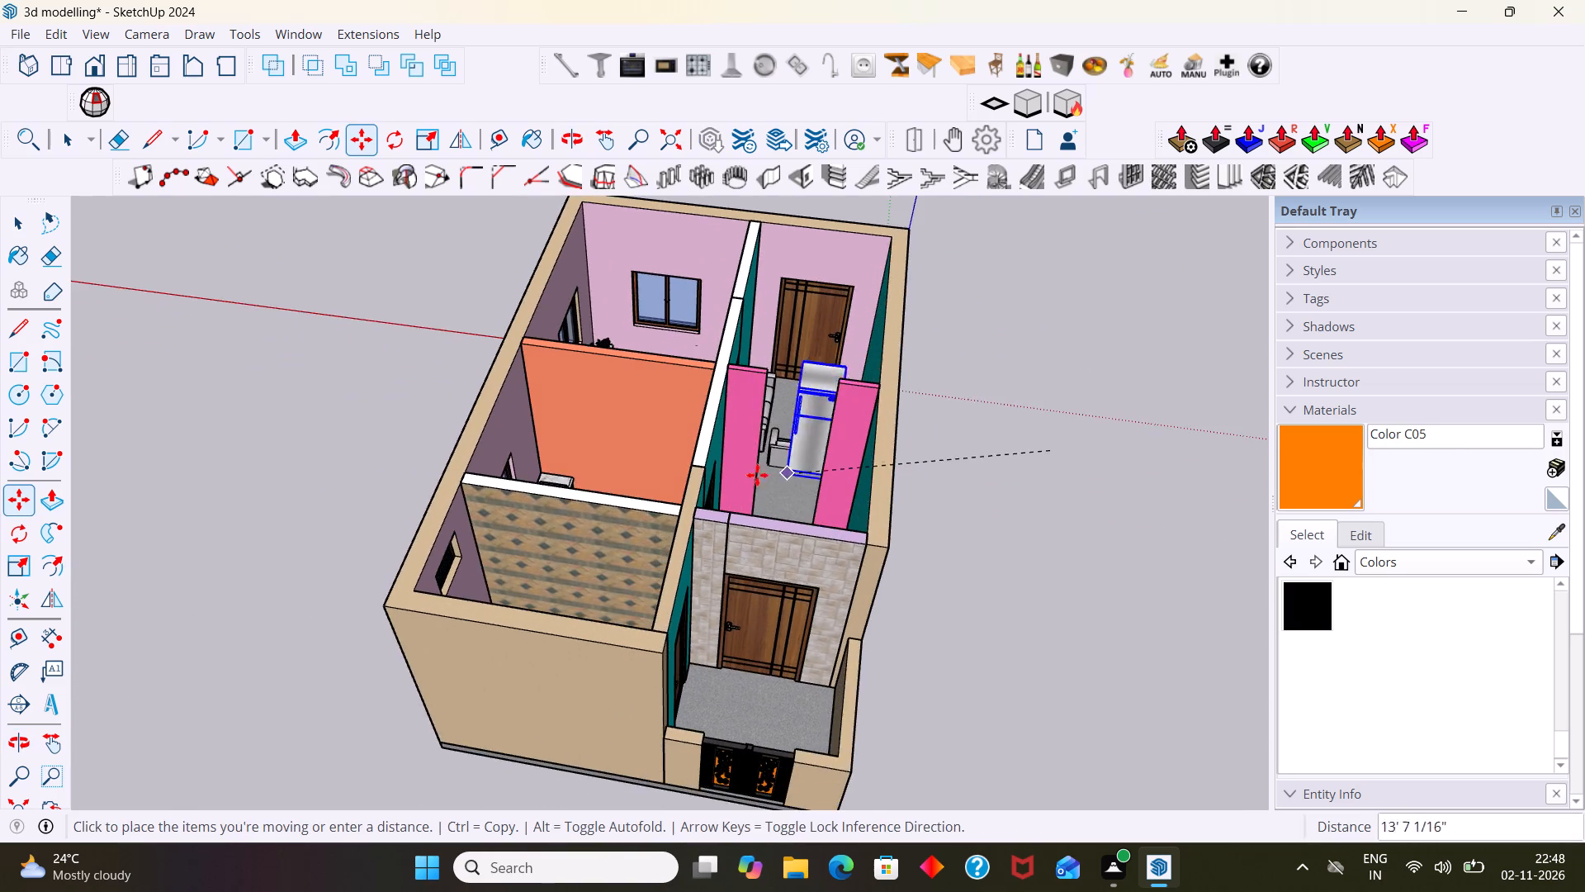
scroll(750, 474, up, 5)
middle_drag(608, 515, 778, 626)
scroll(579, 609, up, 1)
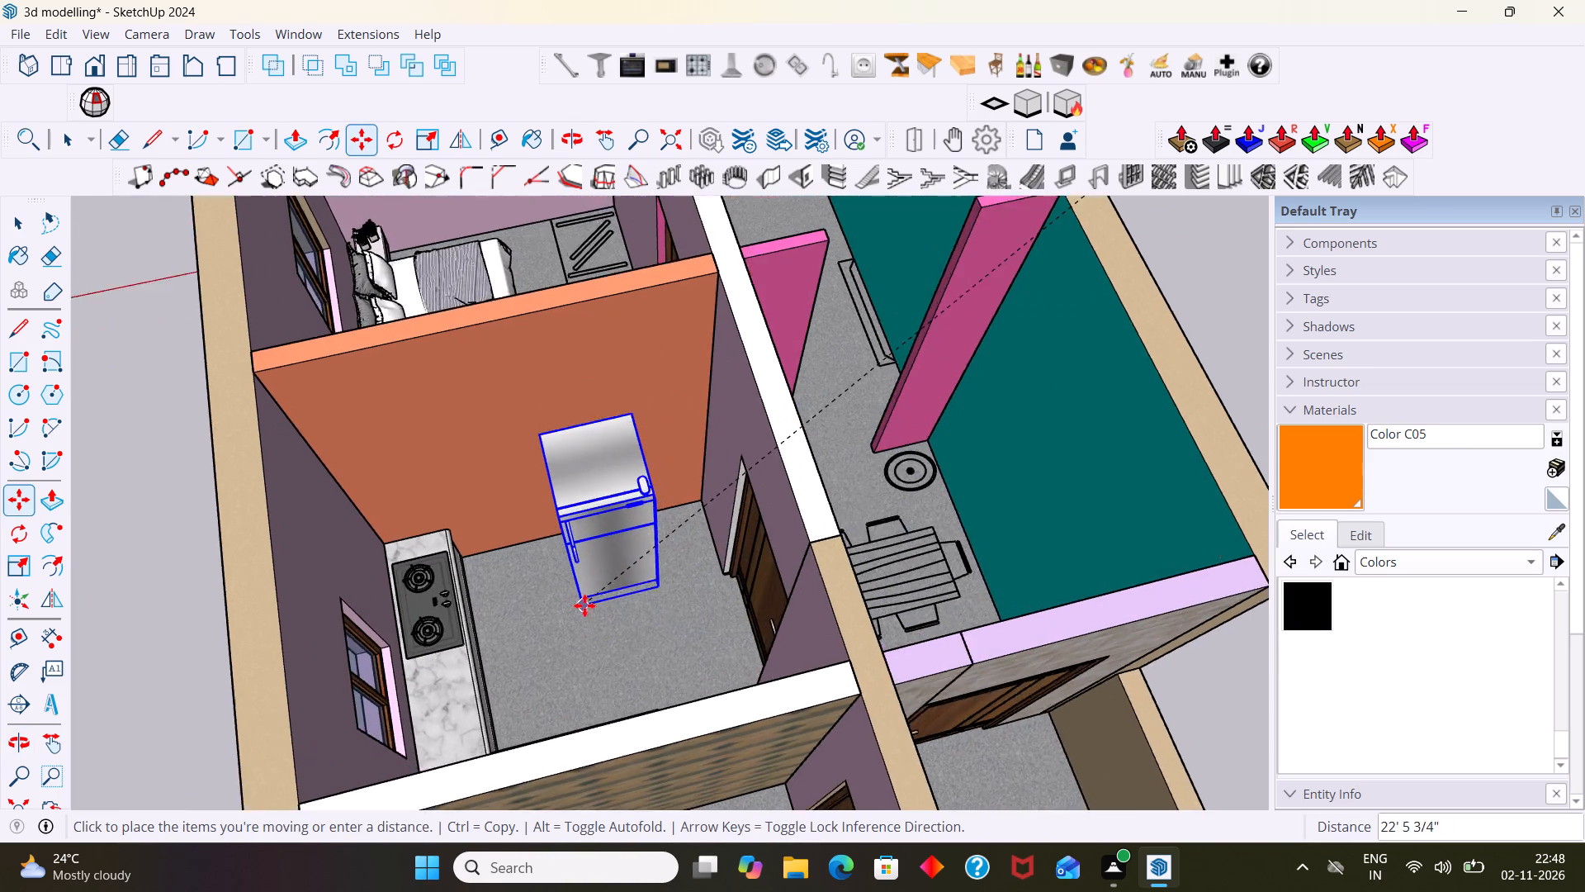
scroll(584, 605, up, 3)
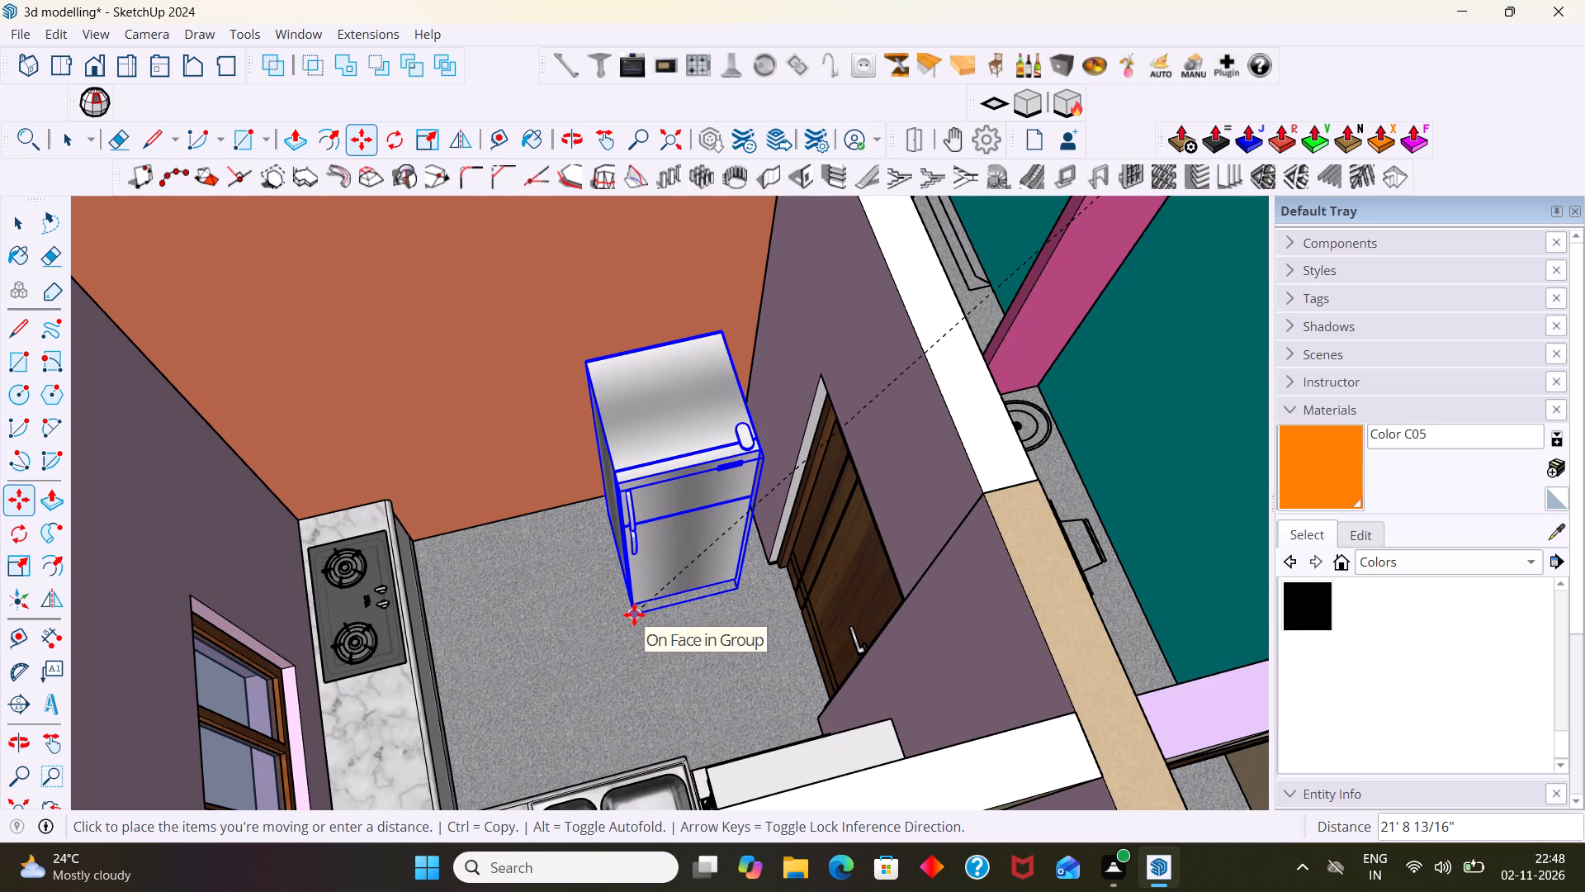
click(634, 614)
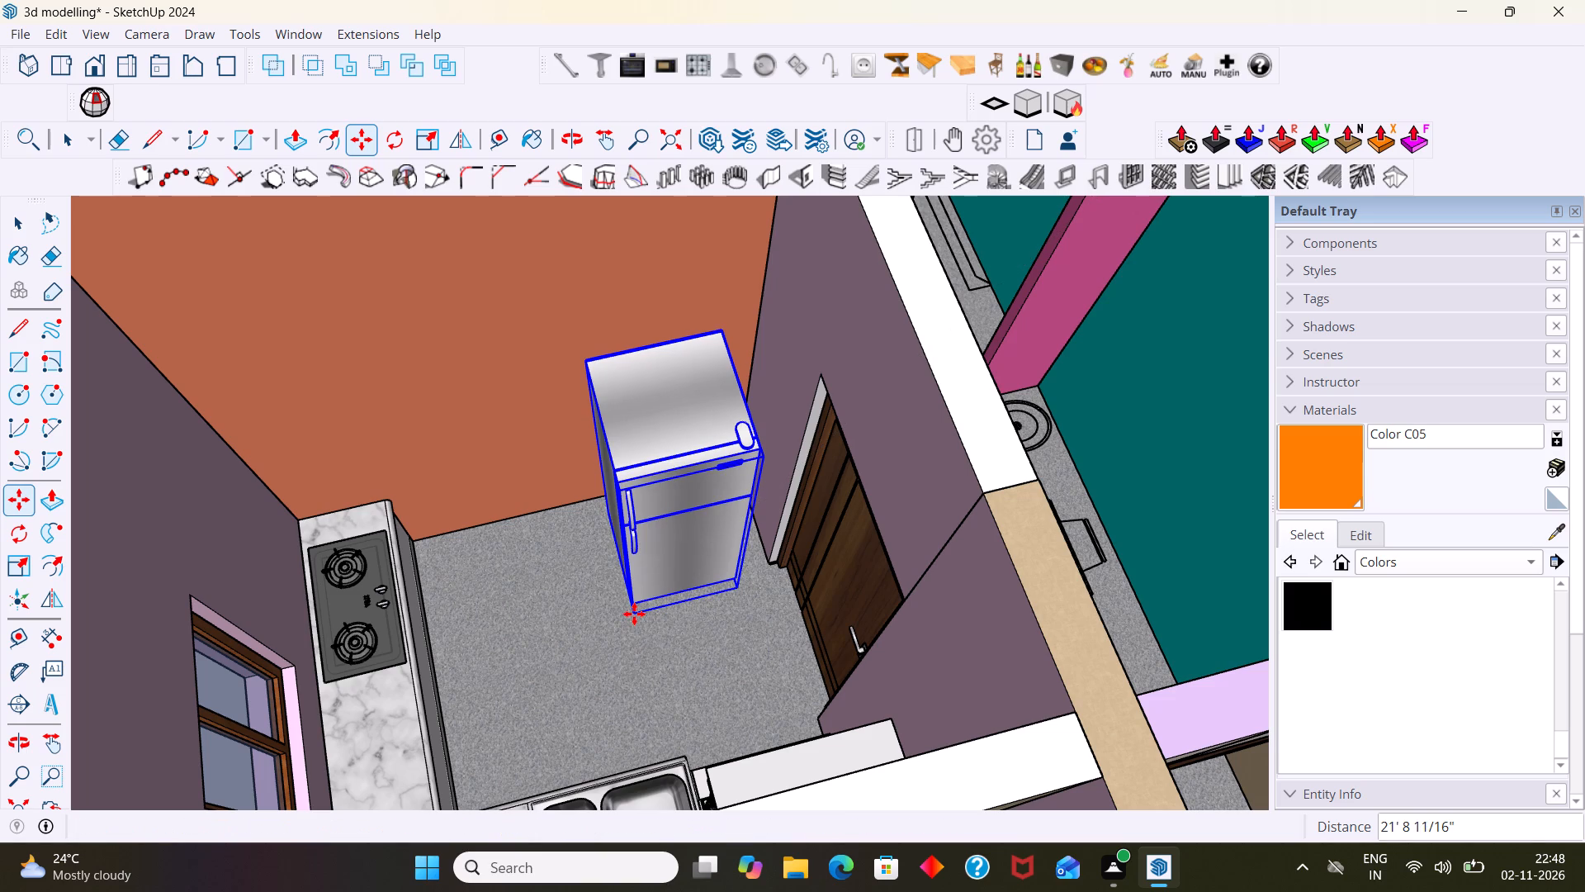
key(space)
Scale the fridge from its front bottom edge to about 0.72 along the green axis and 1.00 along the blue axis.
scroll(717, 590, down, 6)
middle_drag(717, 606, 725, 610)
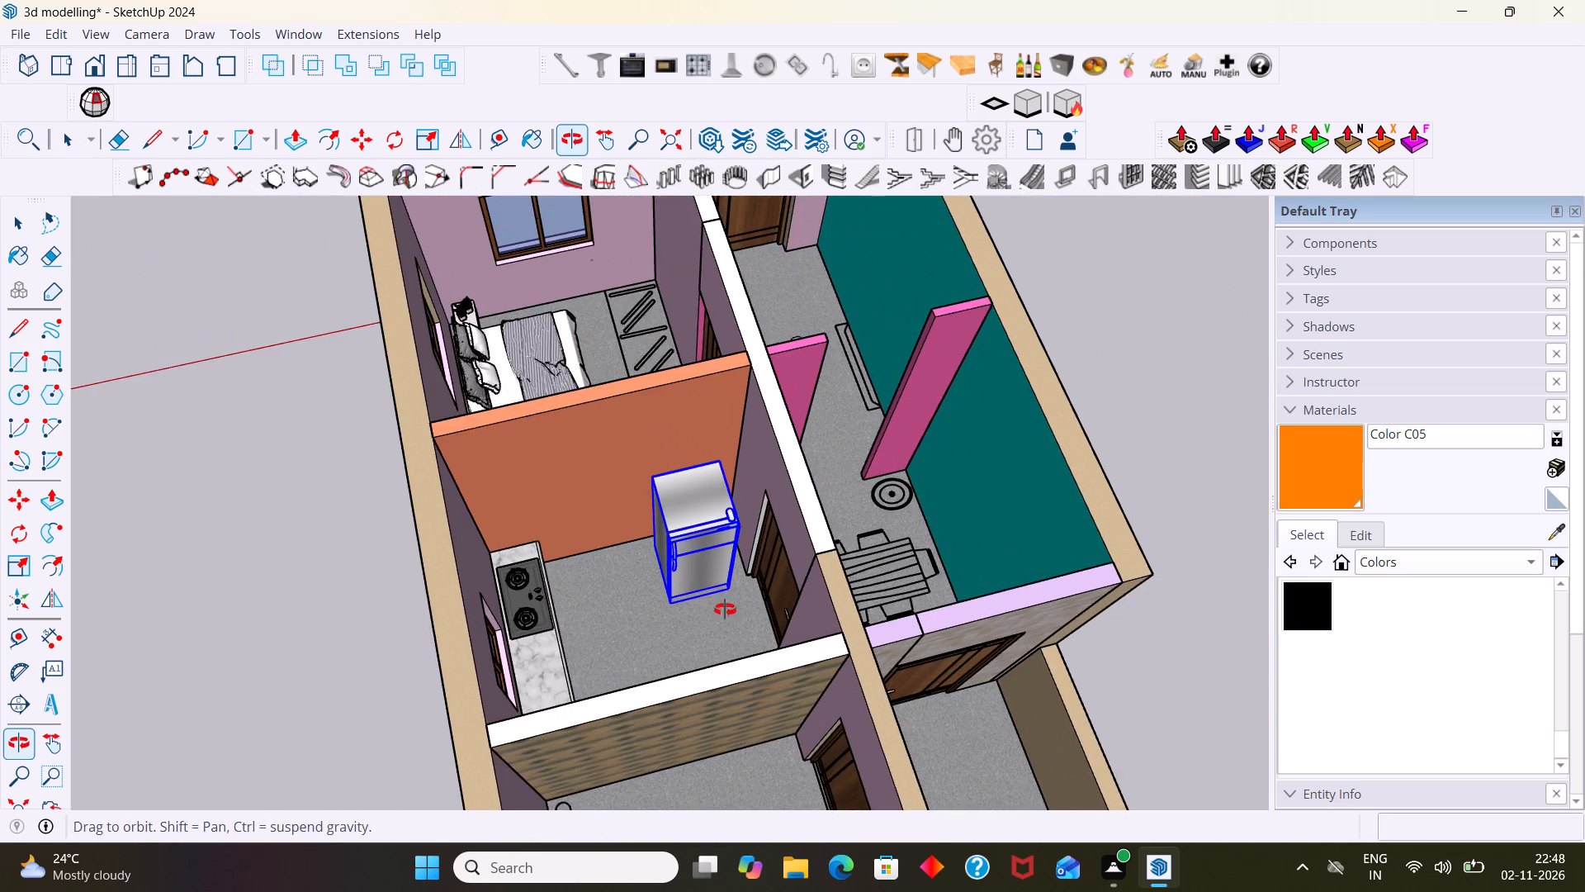
middle_drag(725, 610, 776, 621)
scroll(758, 616, up, 6)
scroll(750, 609, down, 3)
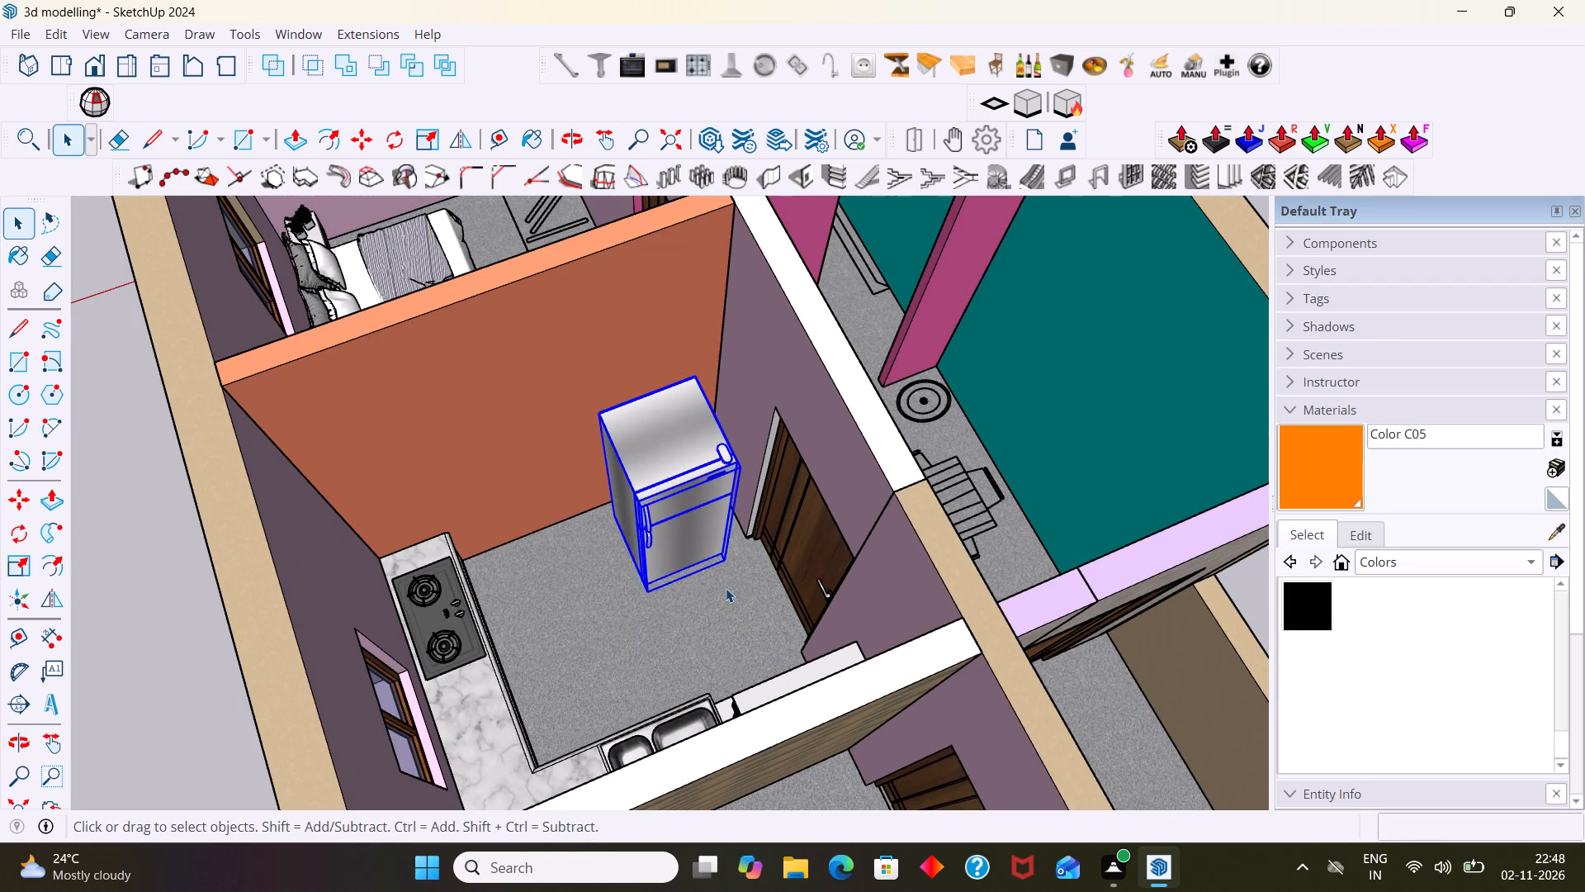
key(s)
scroll(646, 545, up, 13)
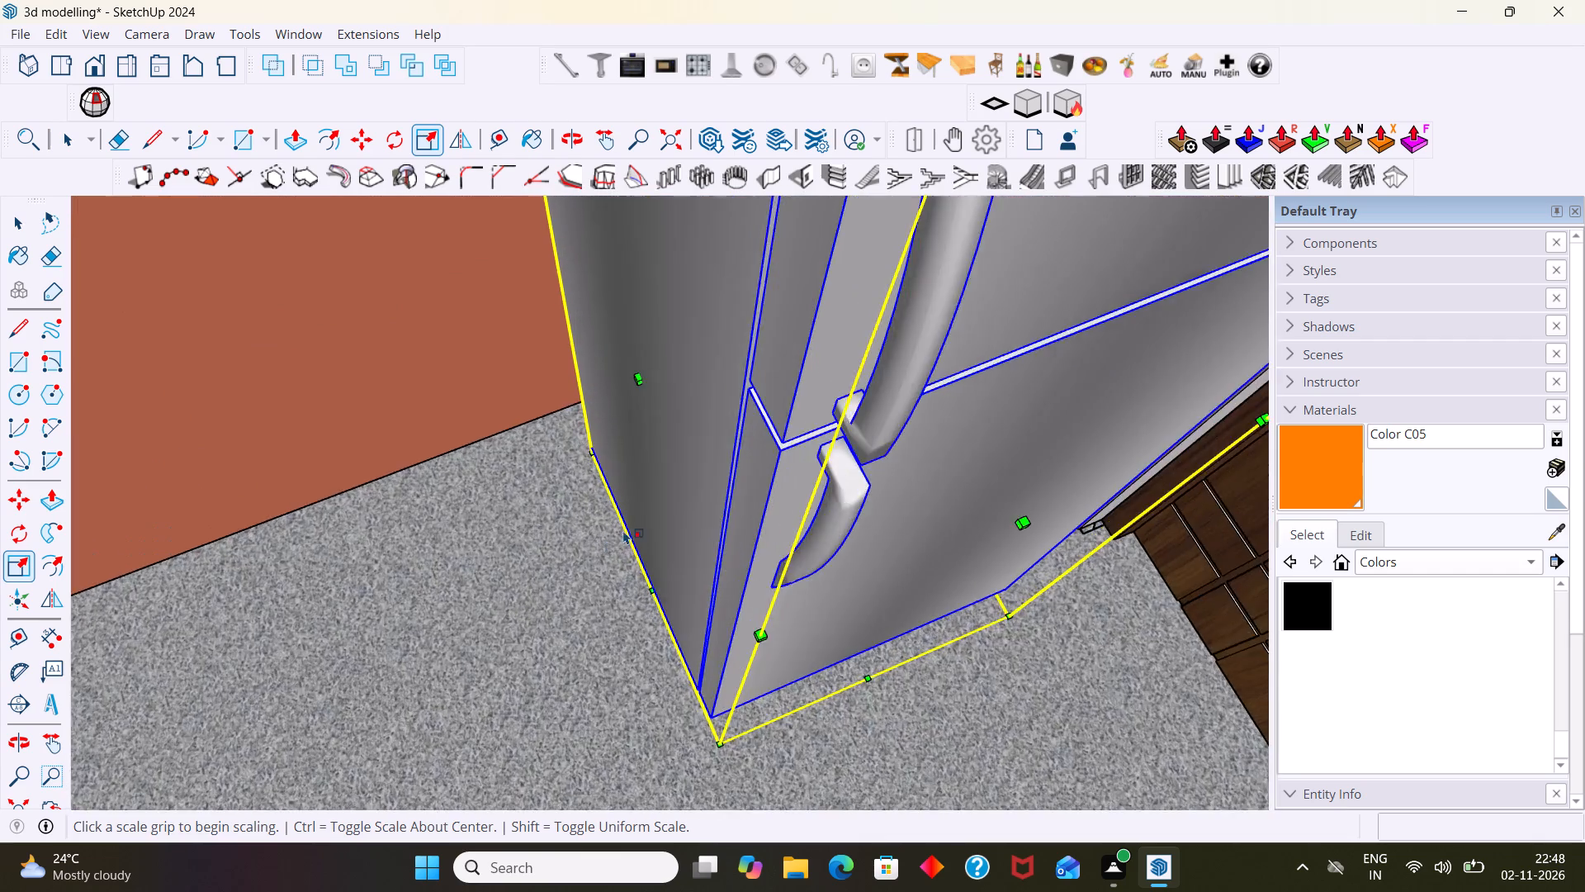
scroll(625, 528, down, 11)
middle_drag(643, 524, 1143, 417)
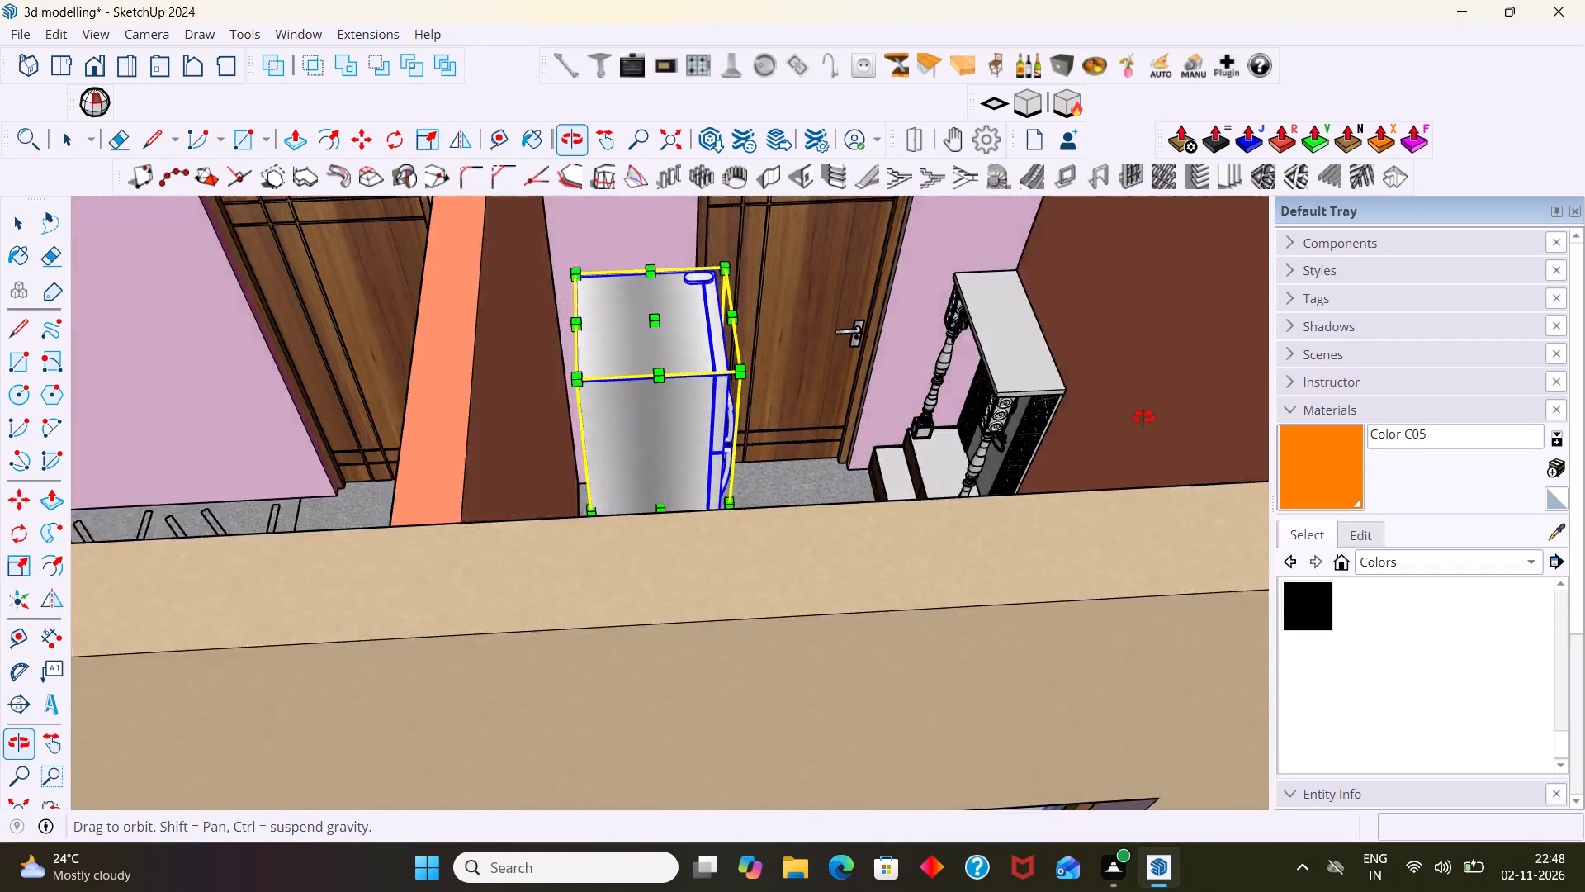
middle_drag(1143, 417, 750, 471)
scroll(750, 471, up, 5)
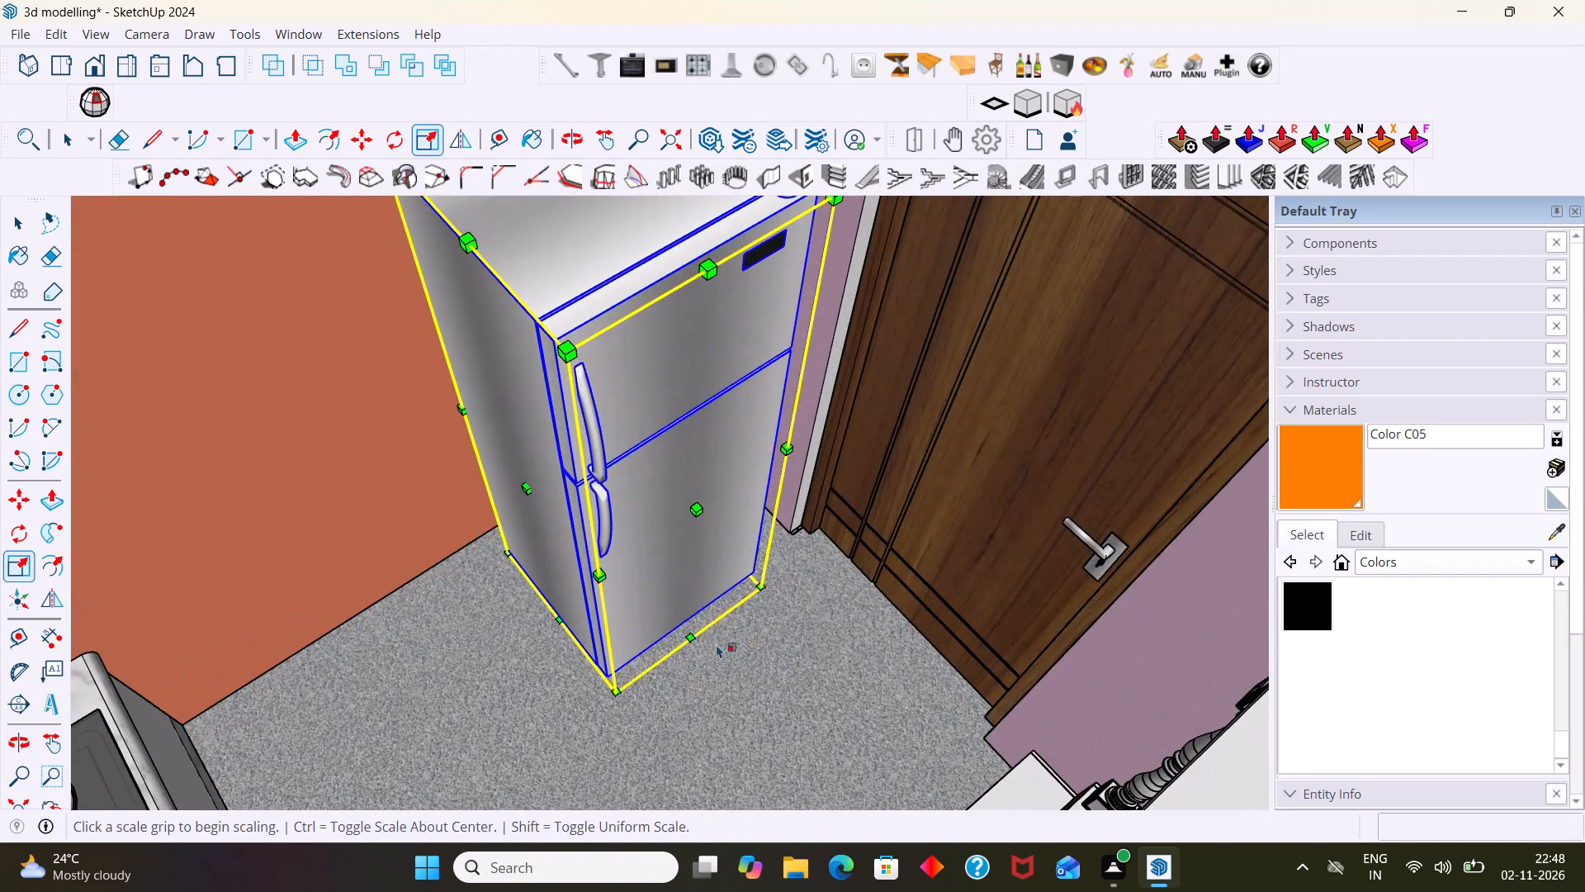
click(686, 637)
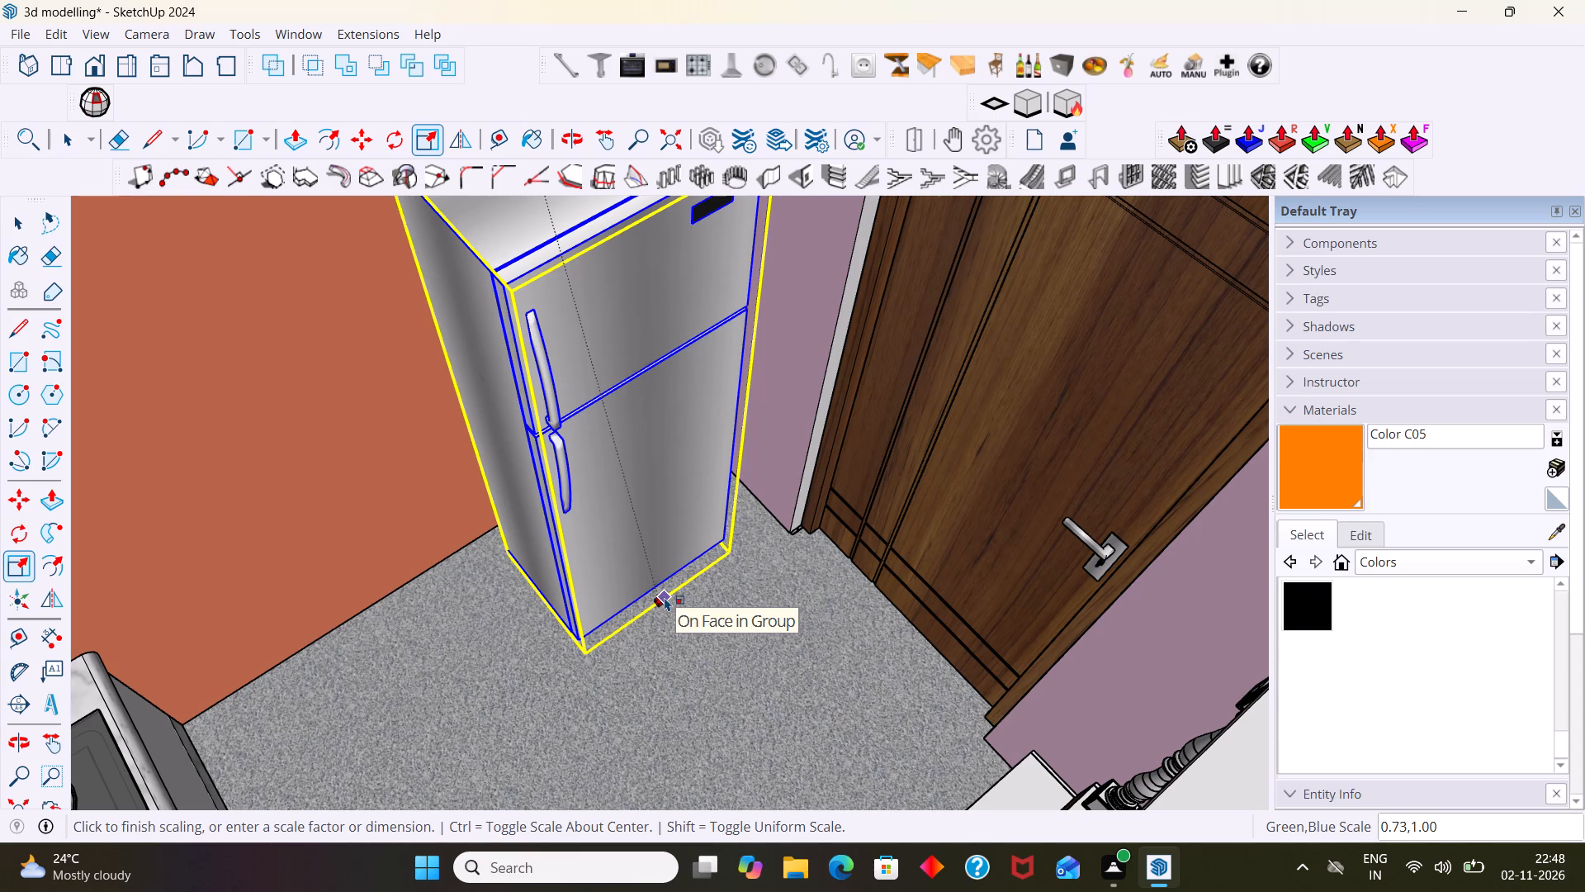
scroll(663, 596, down, 4)
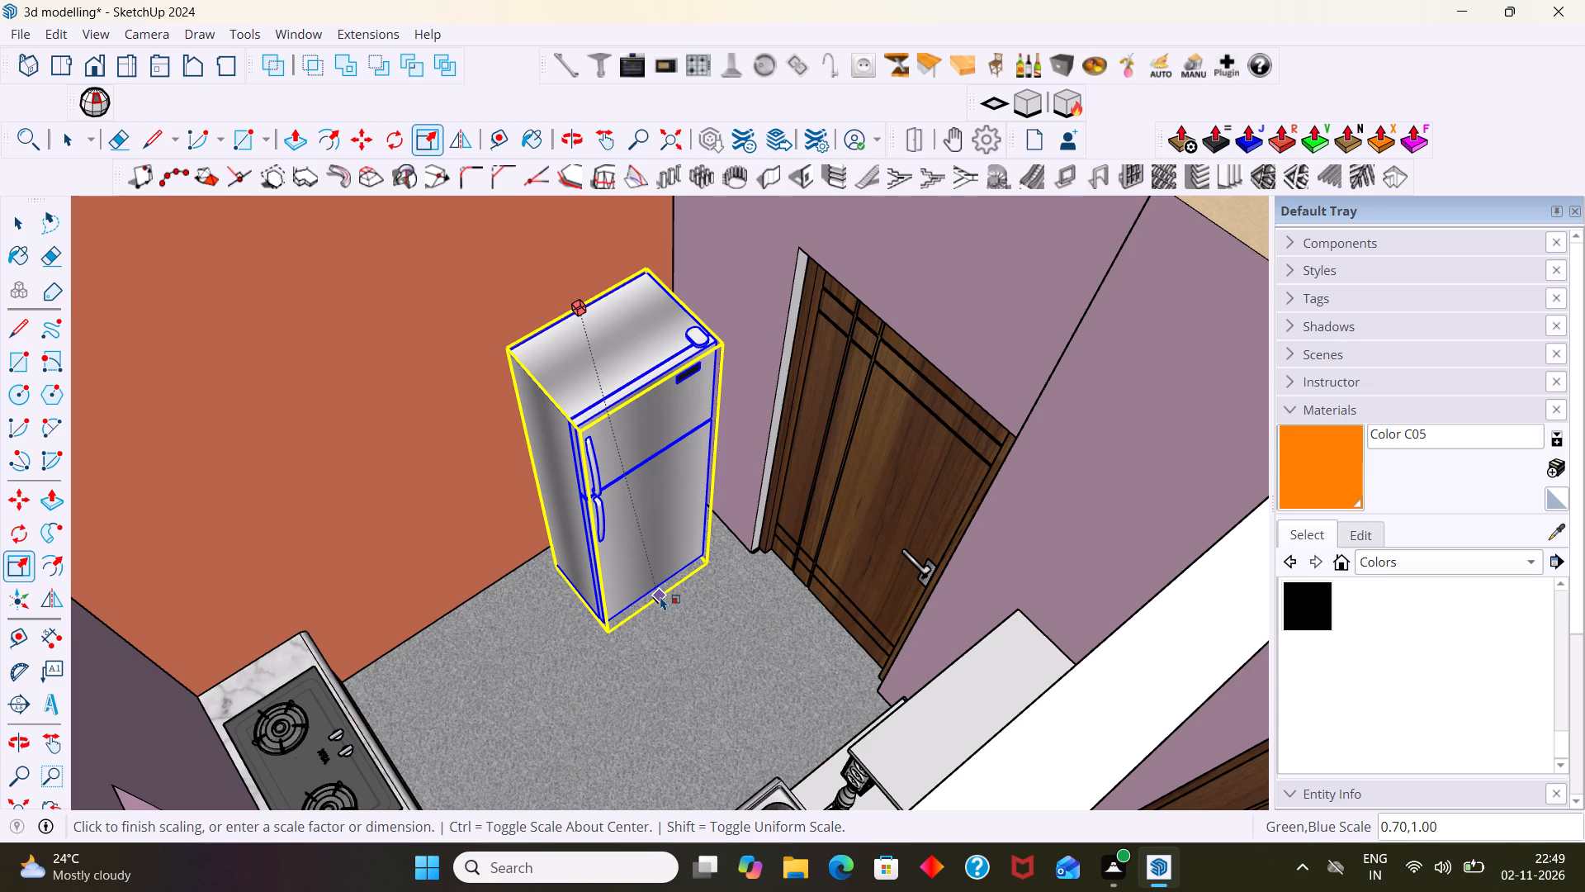
scroll(660, 596, down, 1)
scroll(660, 596, up, 2)
scroll(660, 596, down, 4)
scroll(660, 596, up, 2)
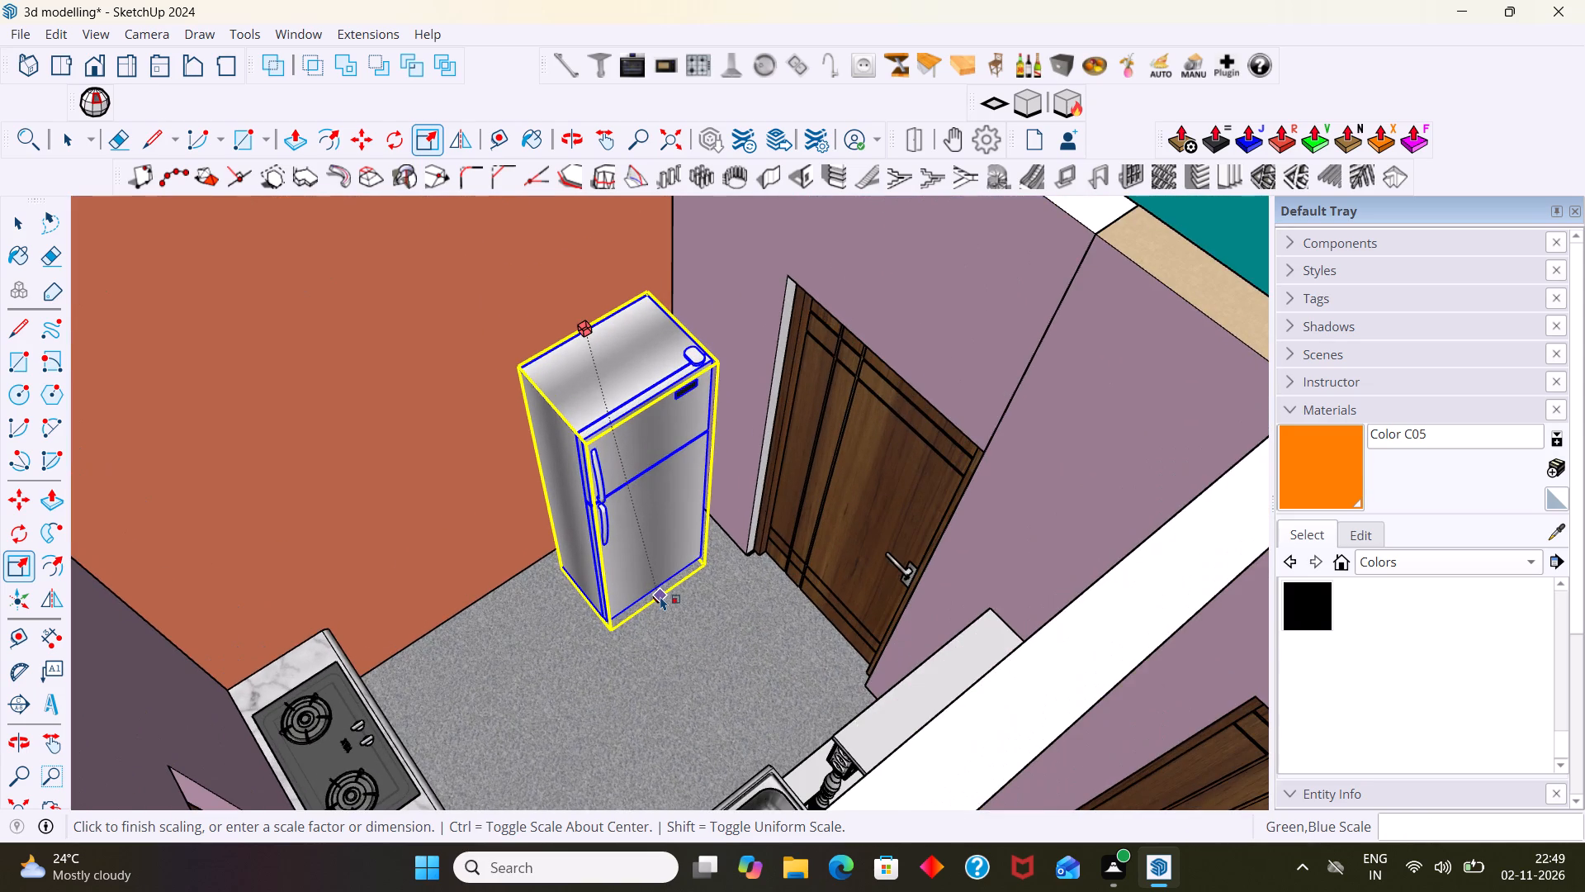
scroll(660, 596, down, 2)
scroll(660, 596, up, 2)
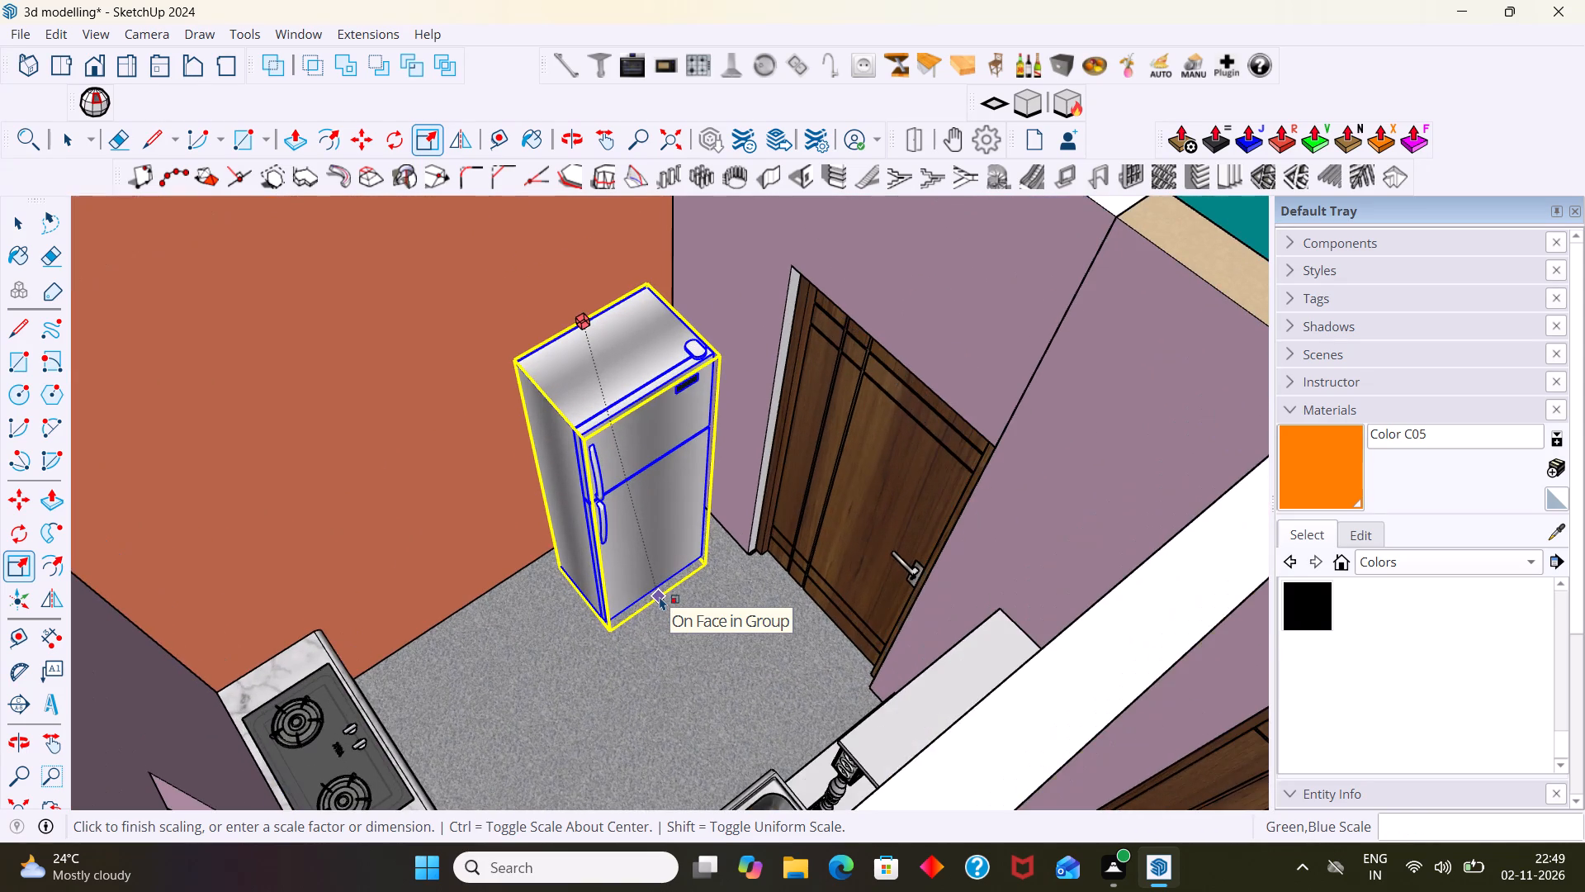
scroll(660, 596, up, 2)
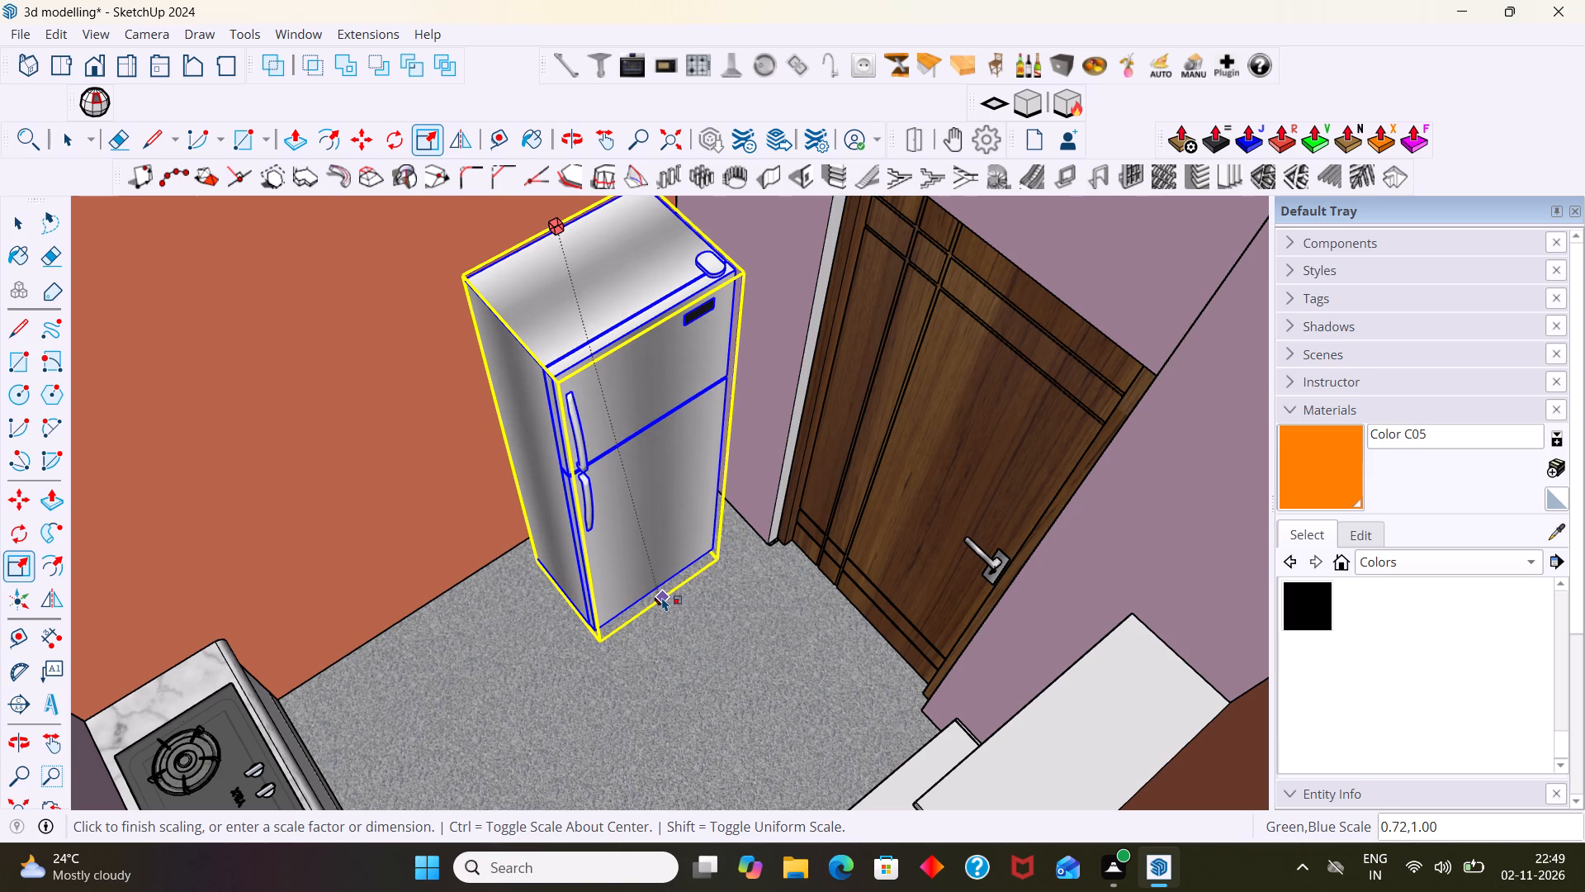
click(662, 597)
key(space)
scroll(667, 591, down, 4)
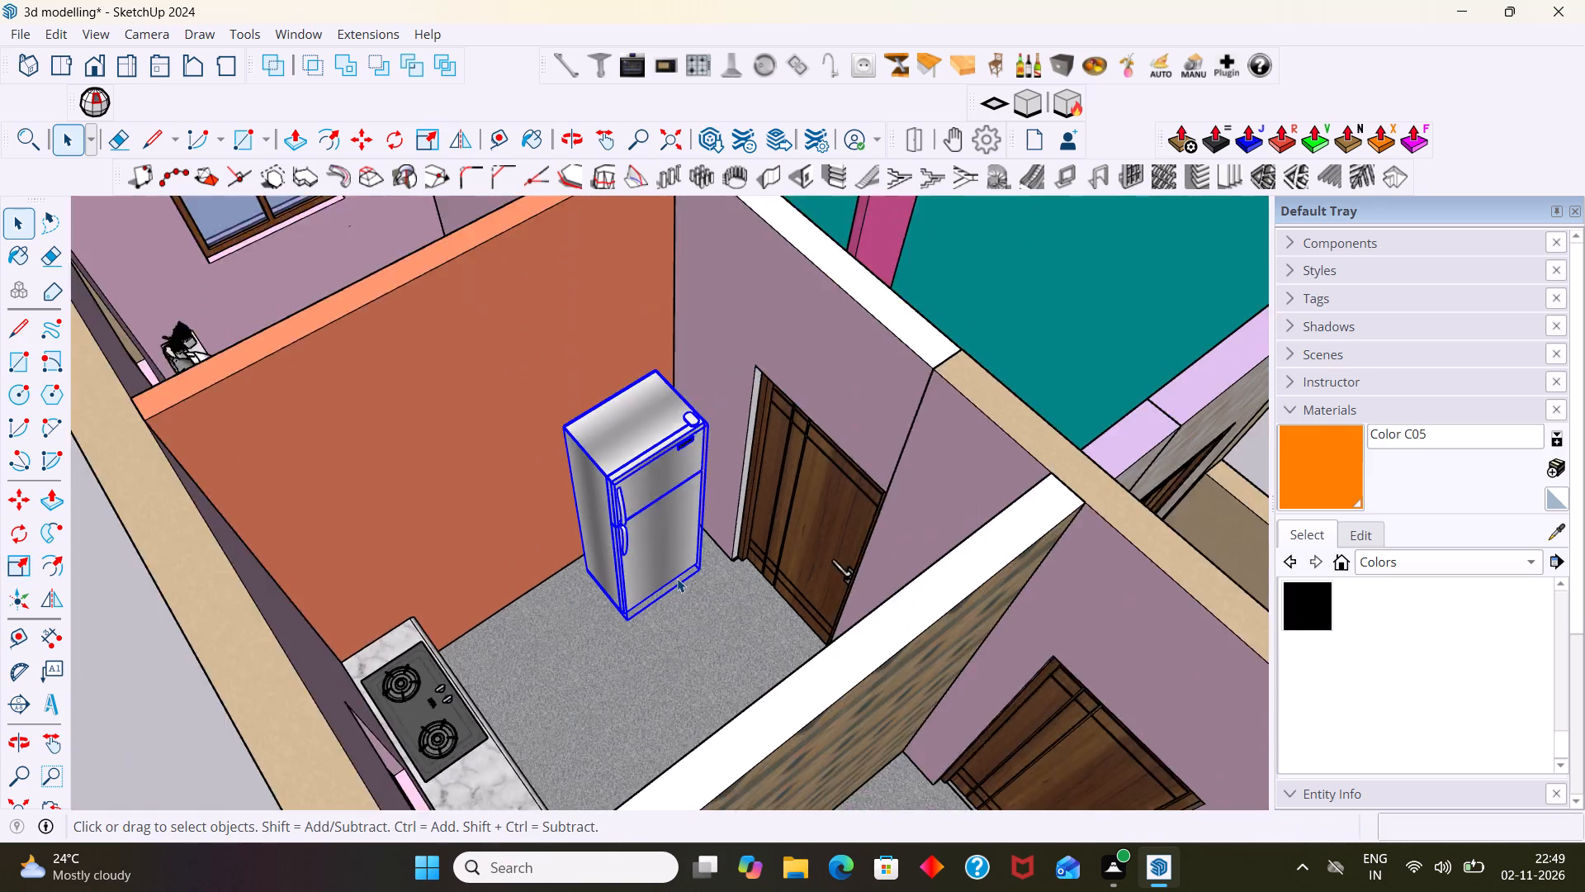
scroll(677, 578, down, 6)
scroll(677, 578, up, 6)
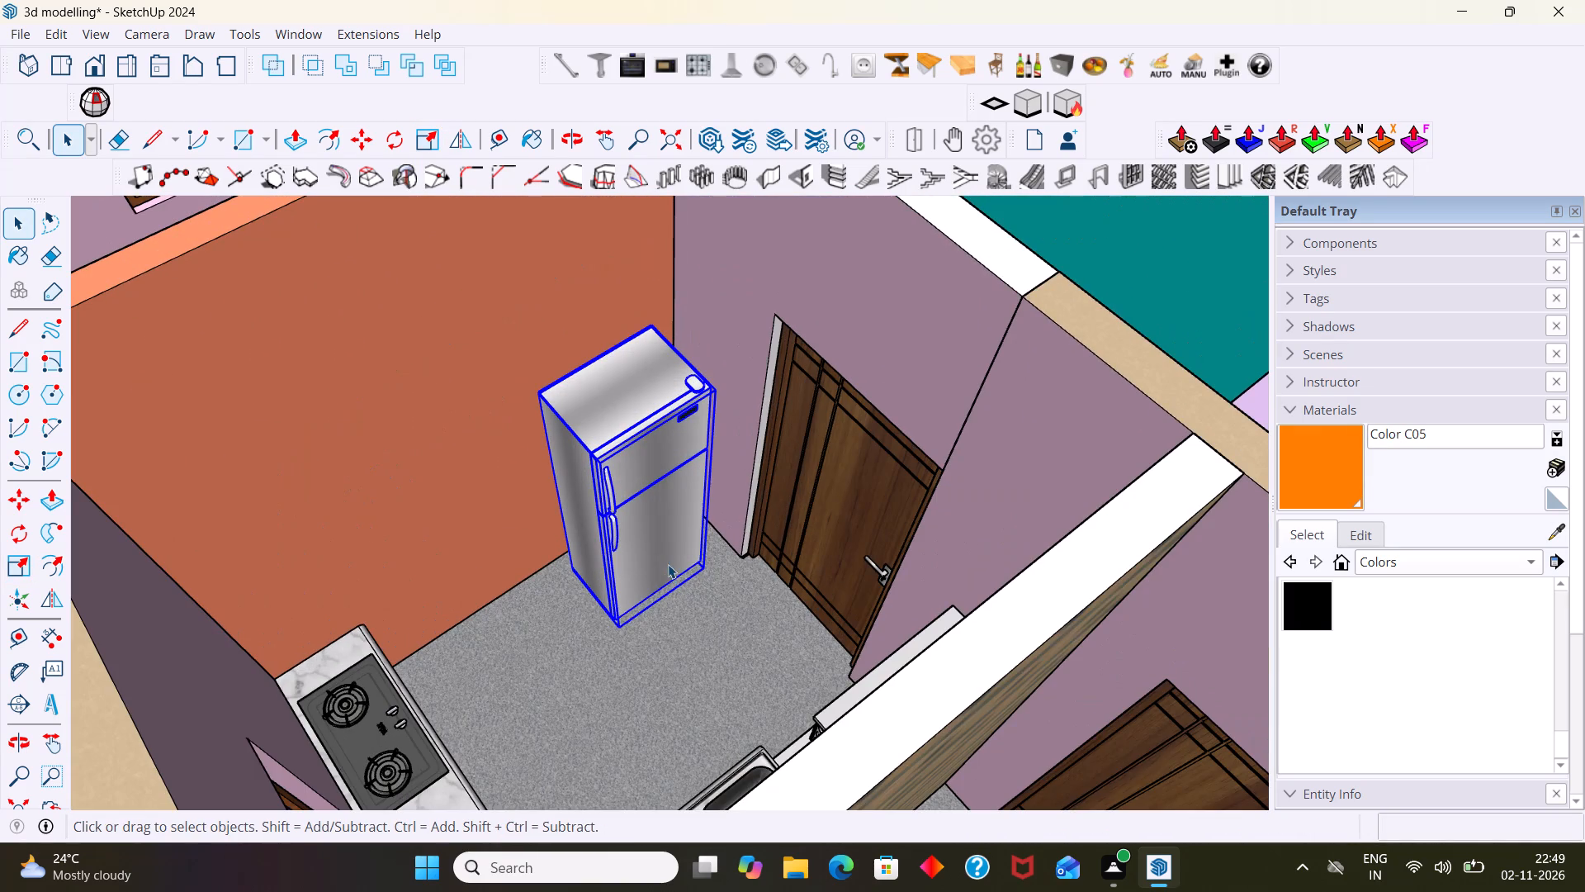
Move the fridge by its front bottom corner about 1' 10" across the kitchen floor, away from the door, and deselect it.
click(669, 638)
click(647, 574)
scroll(647, 574, up, 1)
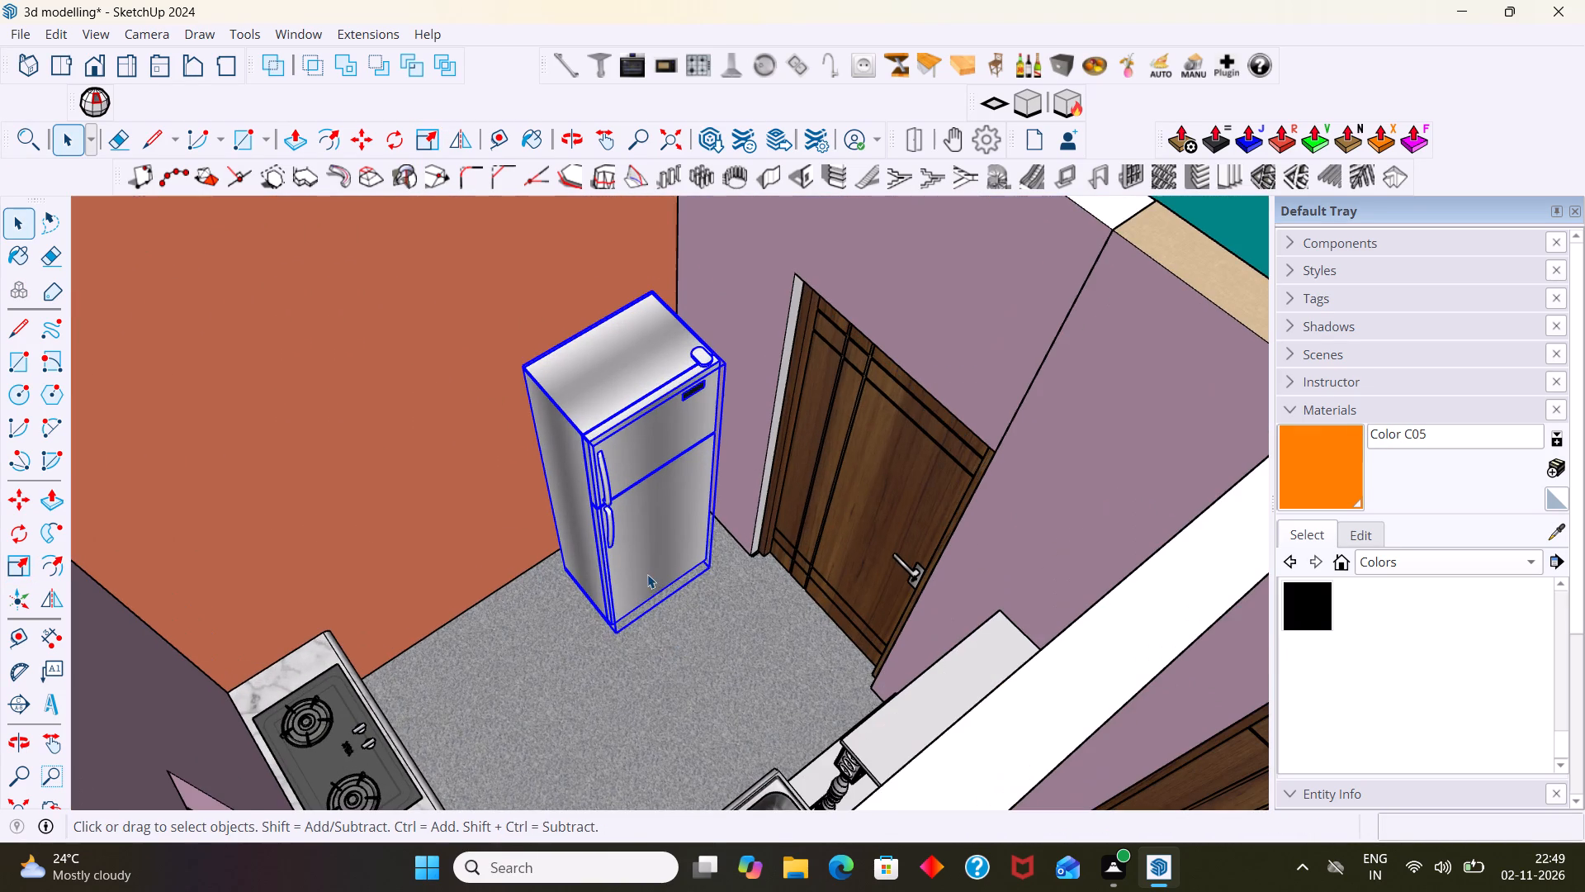
key(m)
click(612, 634)
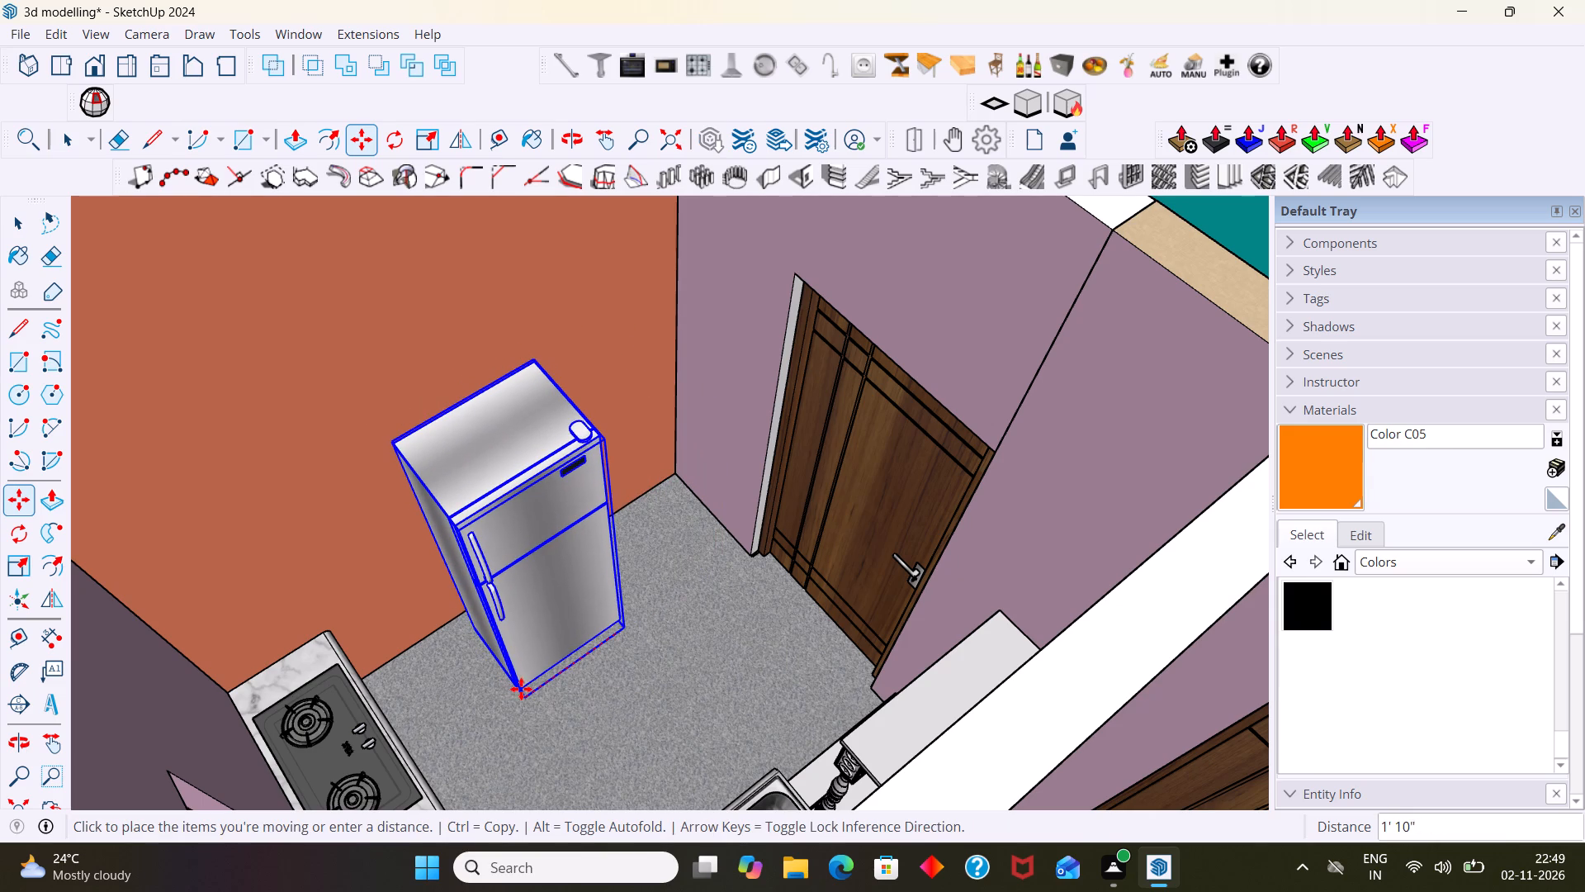
click(521, 689)
key(space)
click(646, 654)
Select the wooden kitchen door beside the fridge.
scroll(646, 654, down, 2)
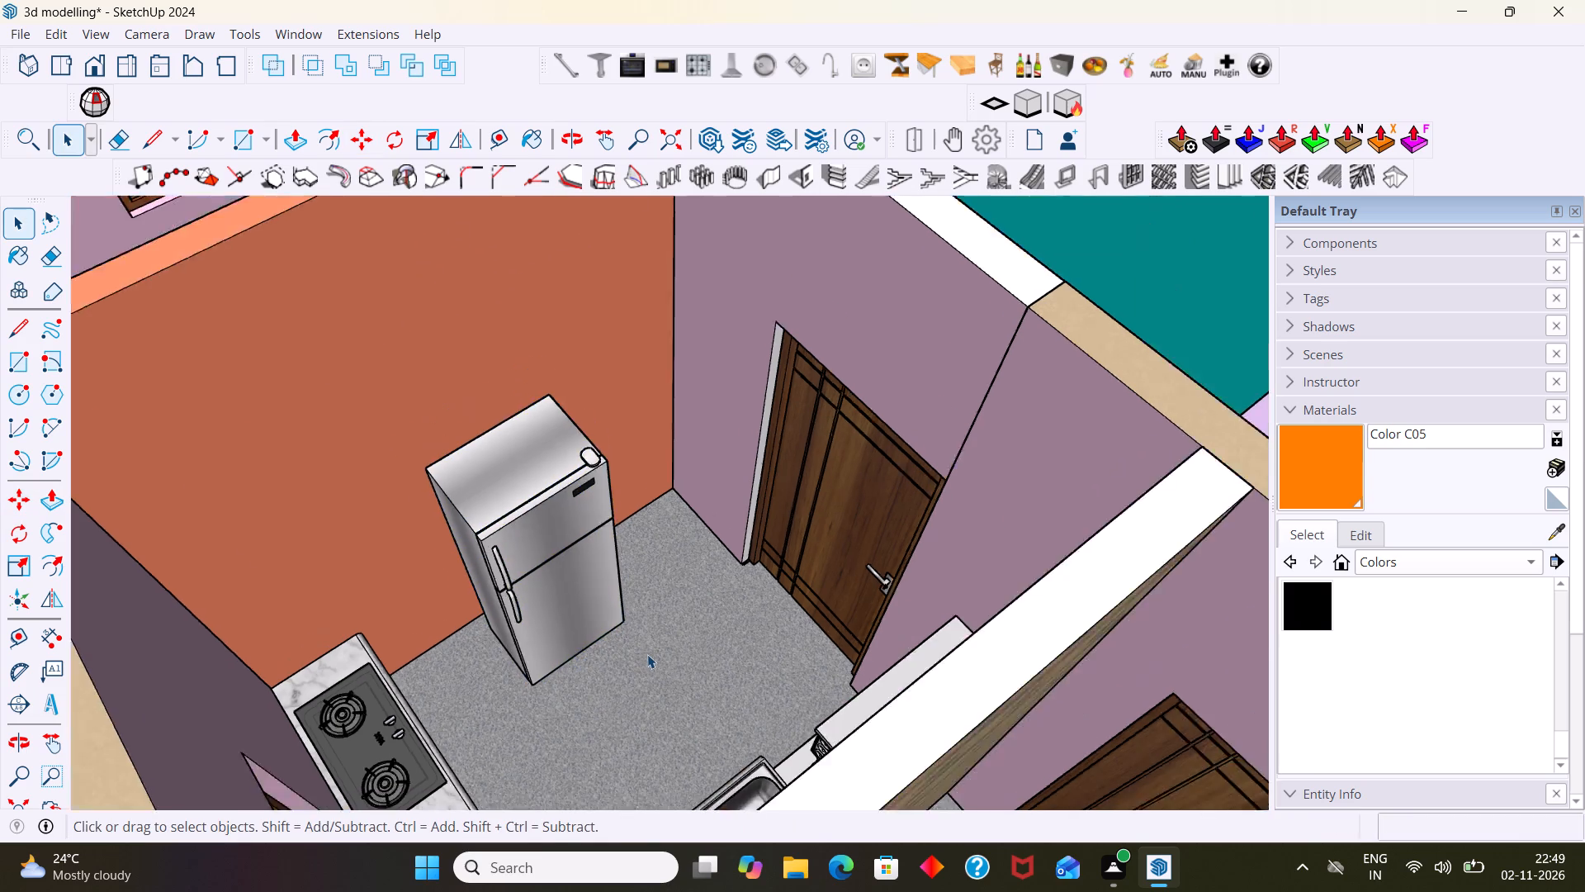
scroll(647, 654, down, 2)
scroll(715, 592, up, 3)
click(802, 549)
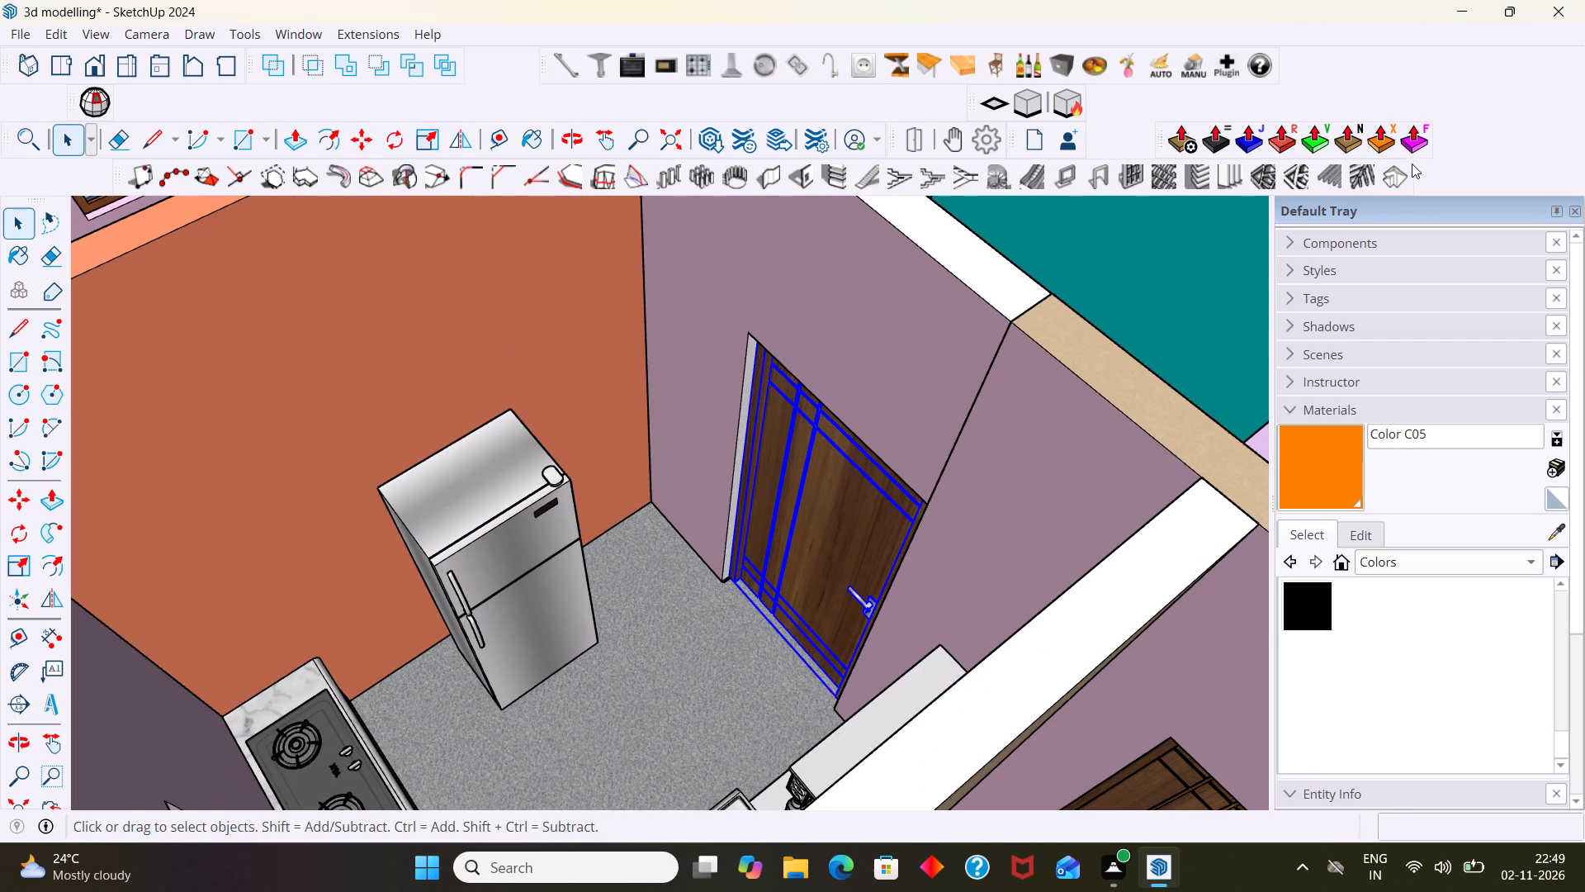
Hide the FaceUp, Fredo6_JointPushPull, Click-Change 2 - Kitchen equipment and 1001bit - tools toolbars.
right_click(1431, 76)
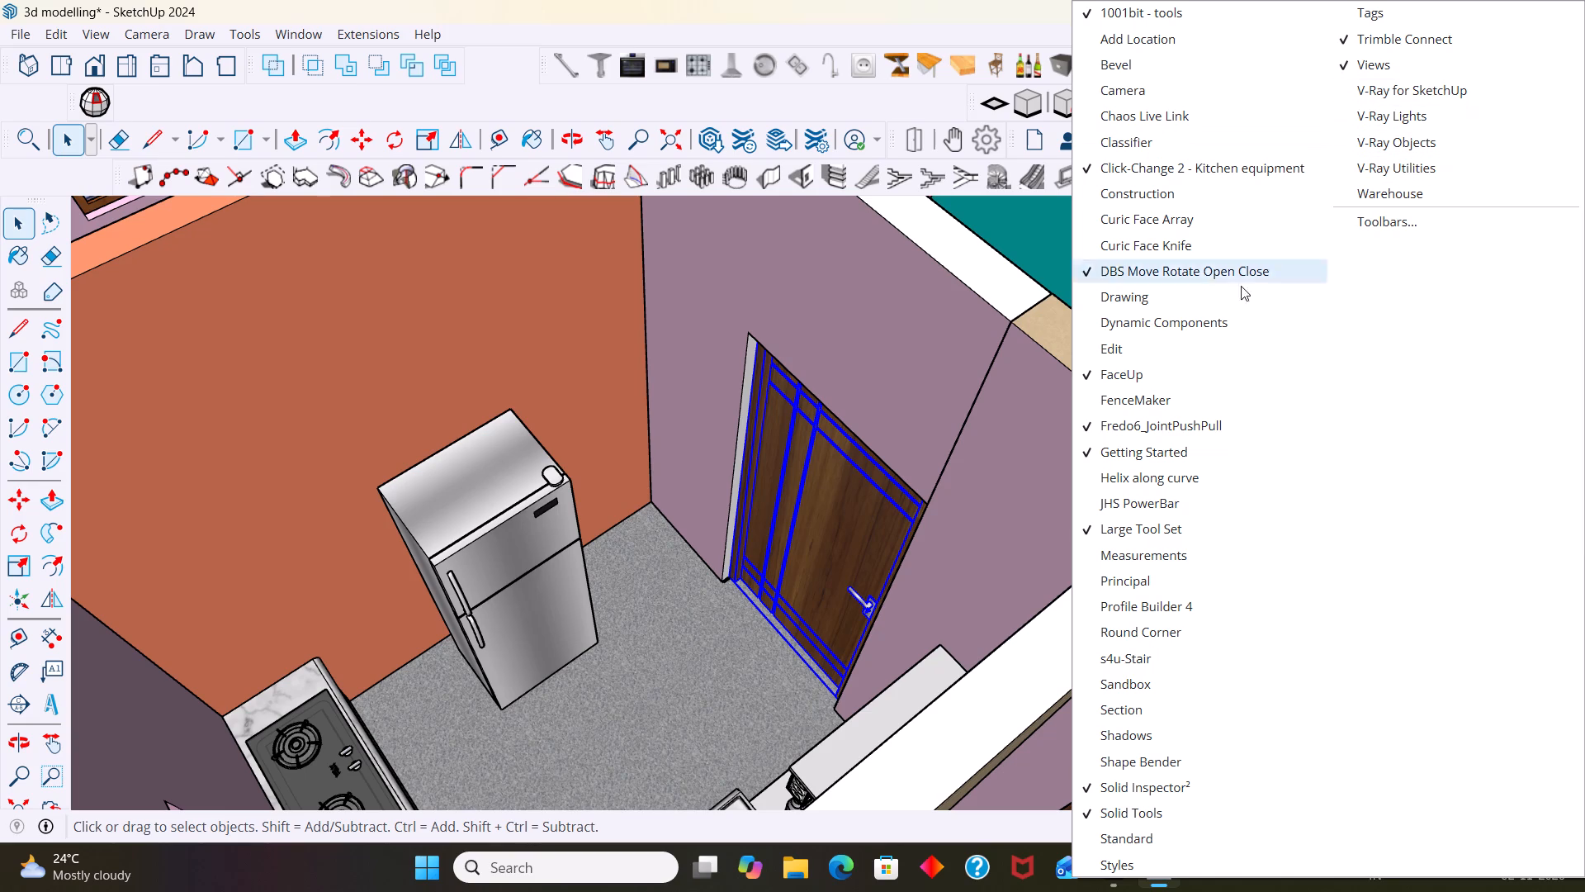
click(1121, 378)
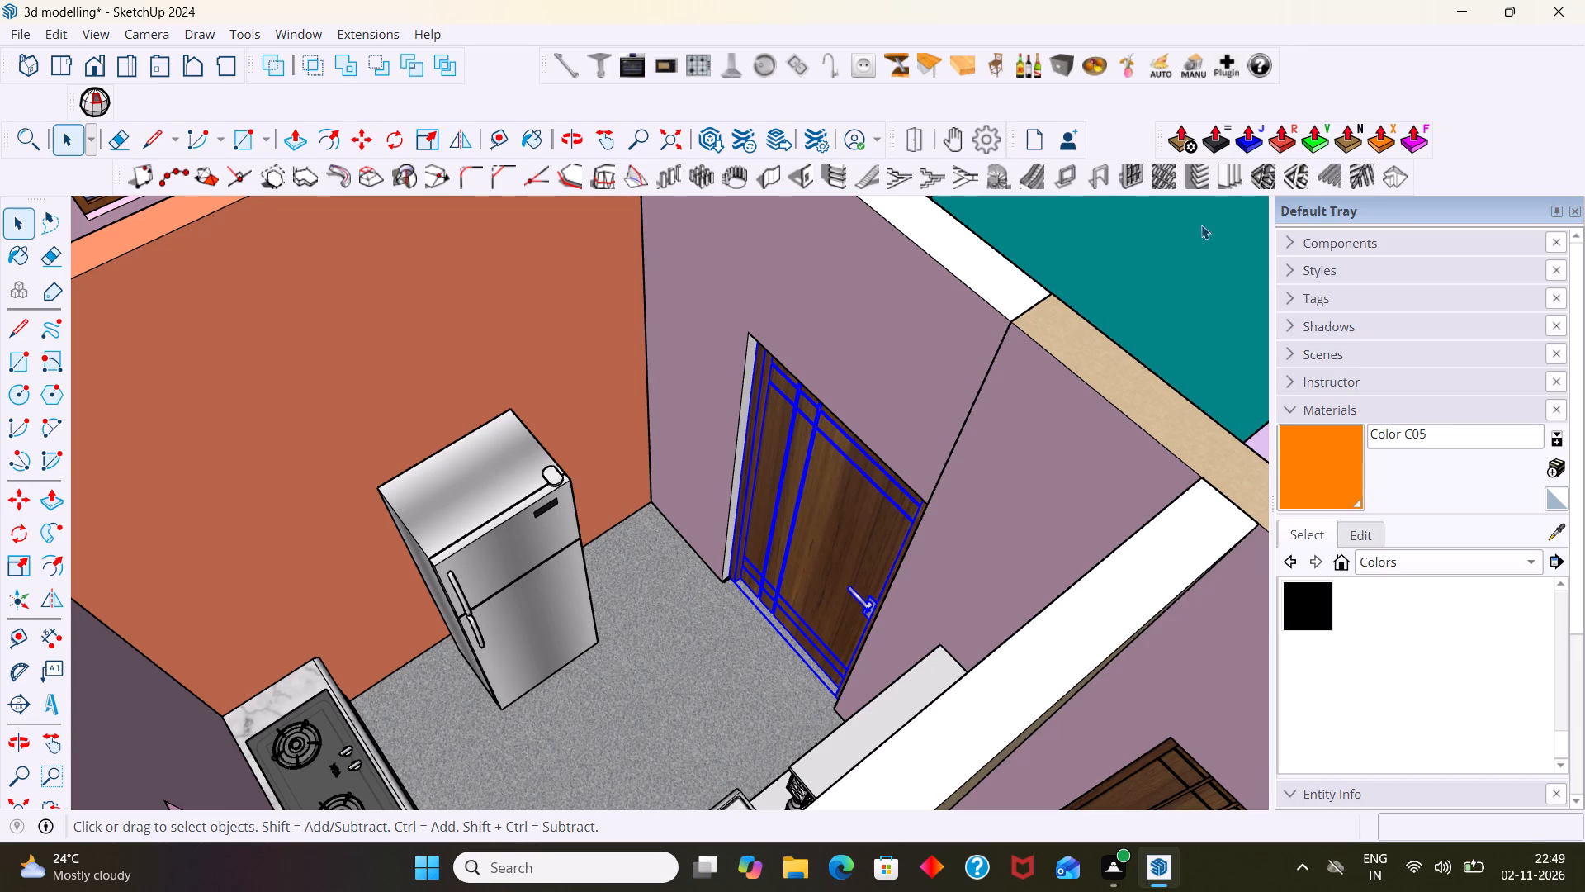
right_click(1375, 60)
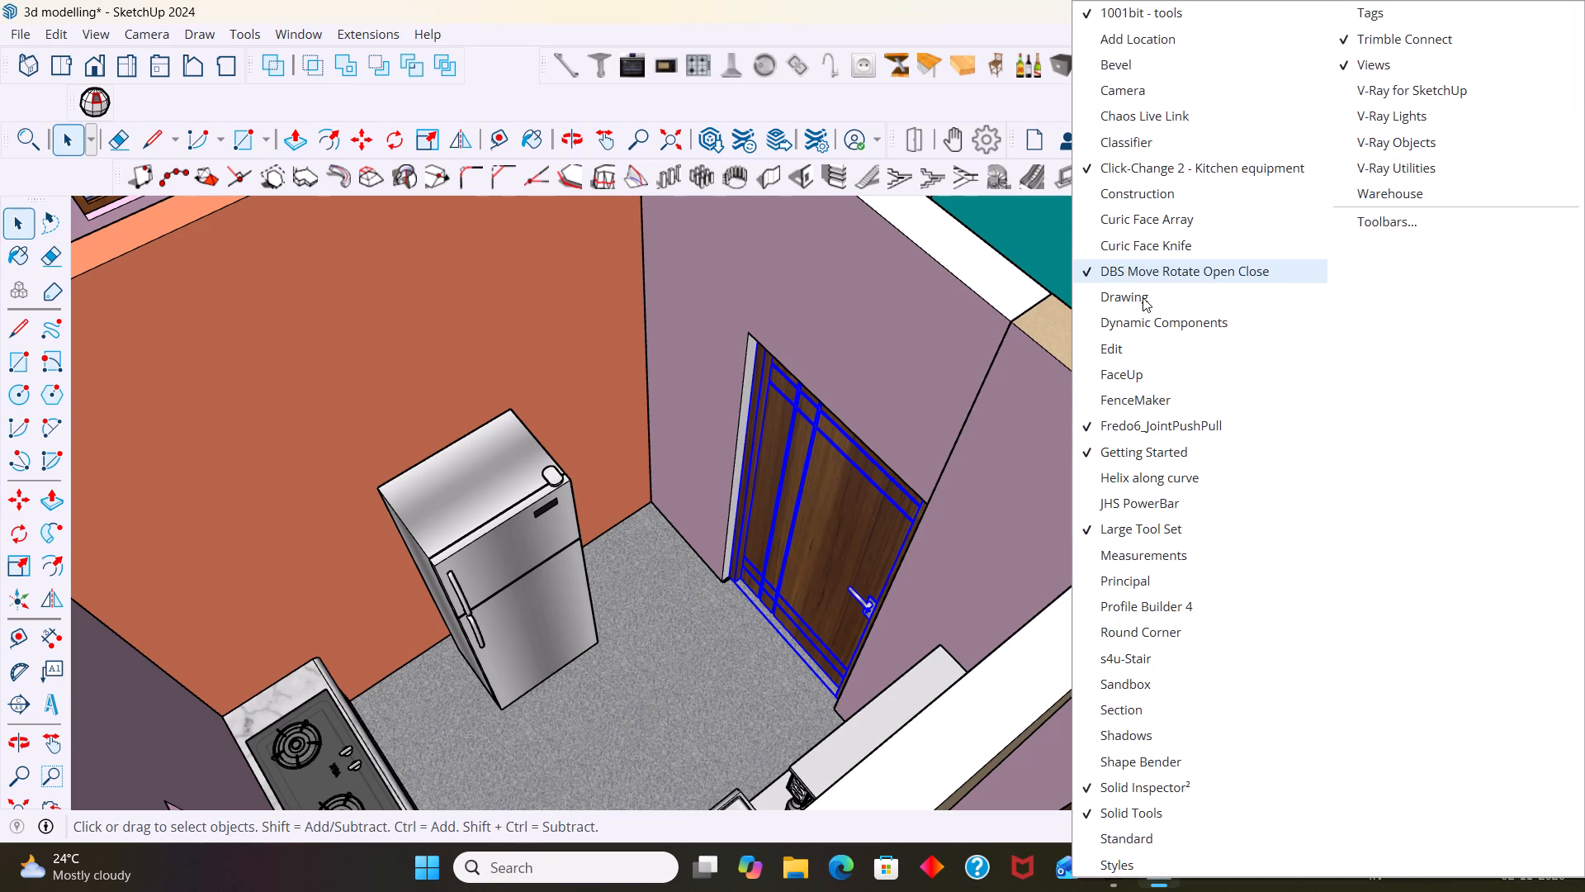
click(1117, 433)
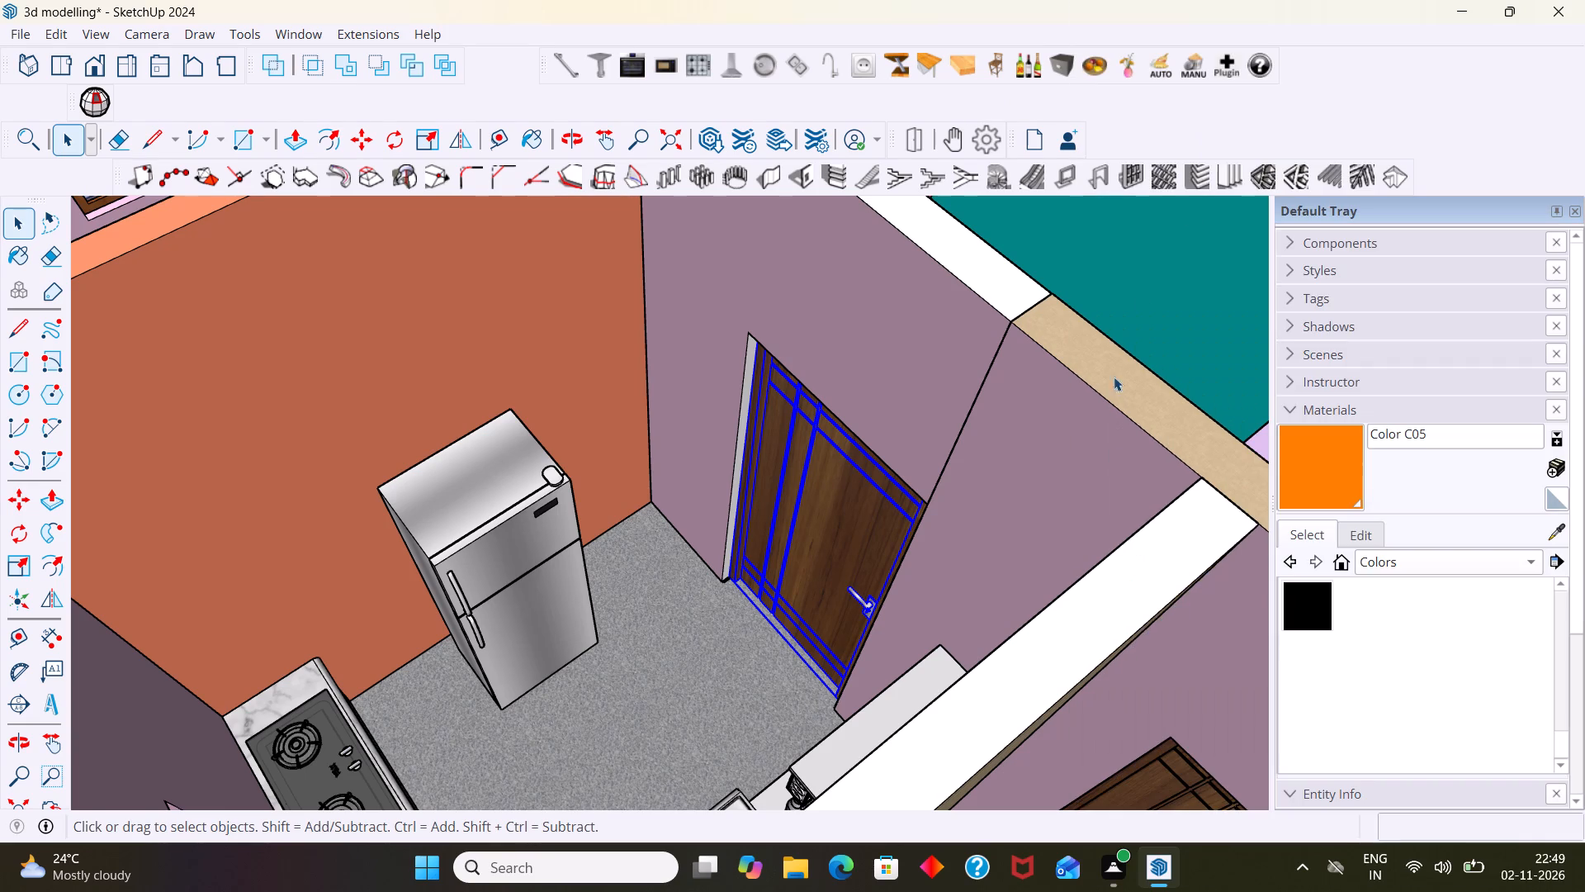
right_click(1278, 118)
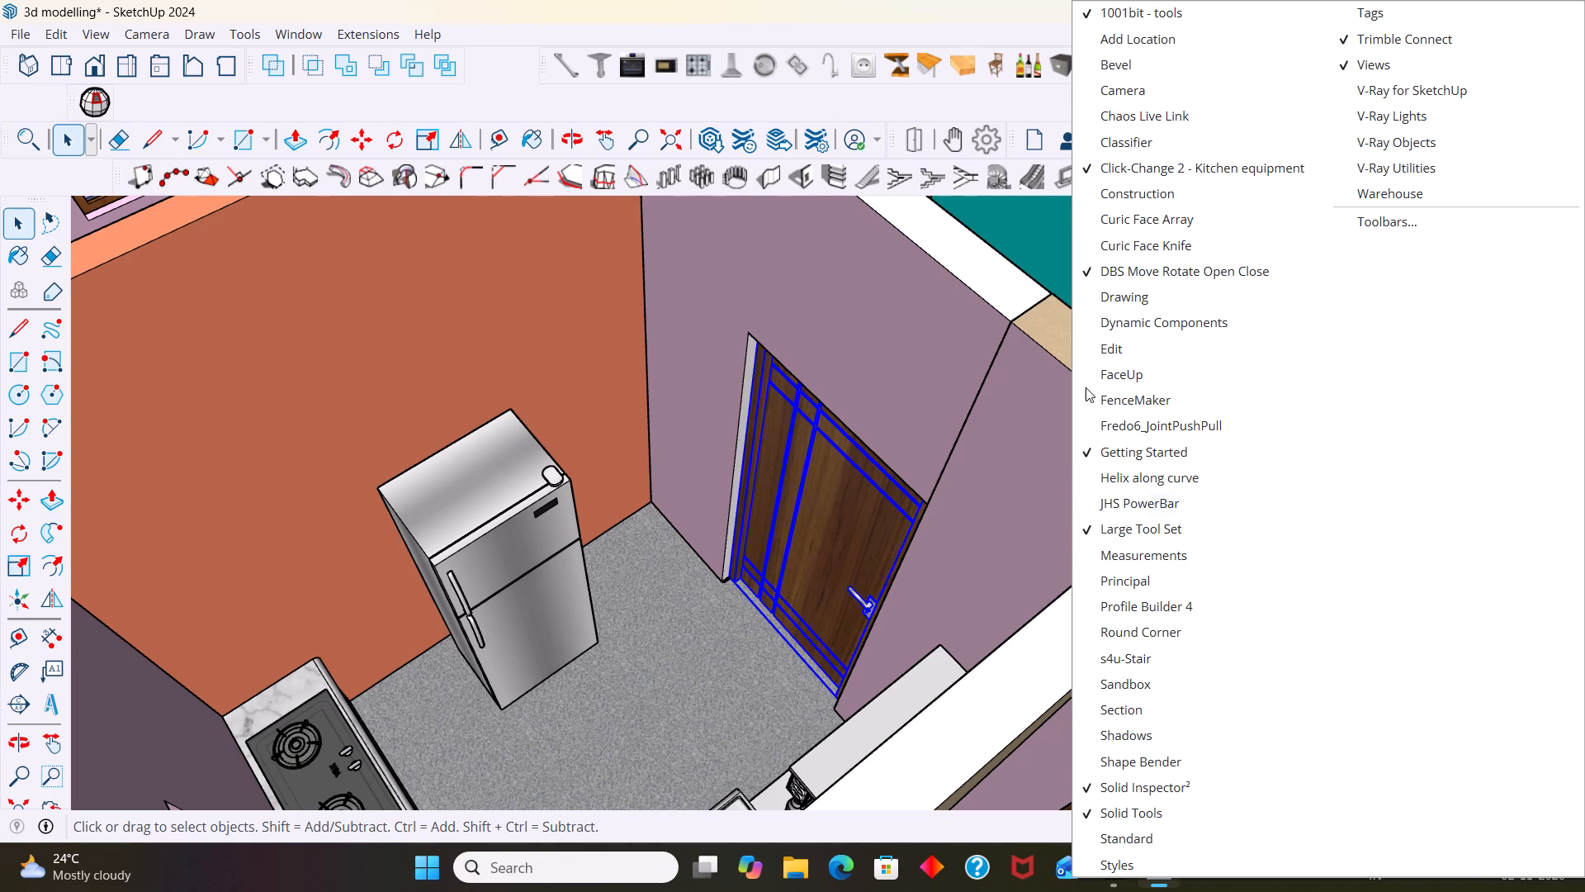
click(1125, 175)
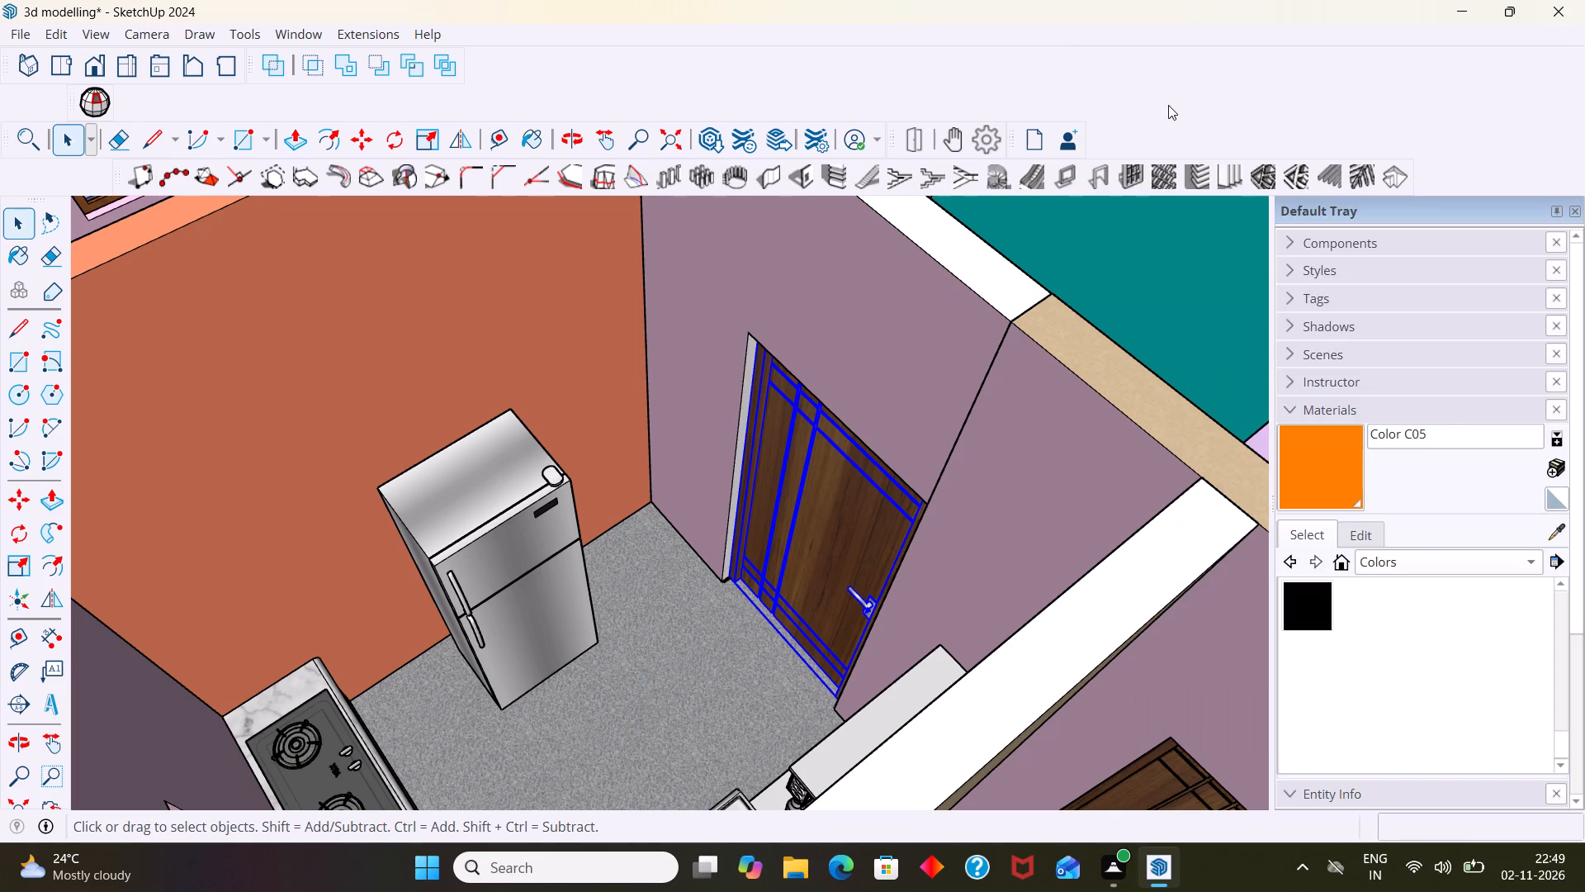
right_click(1179, 96)
click(1160, 17)
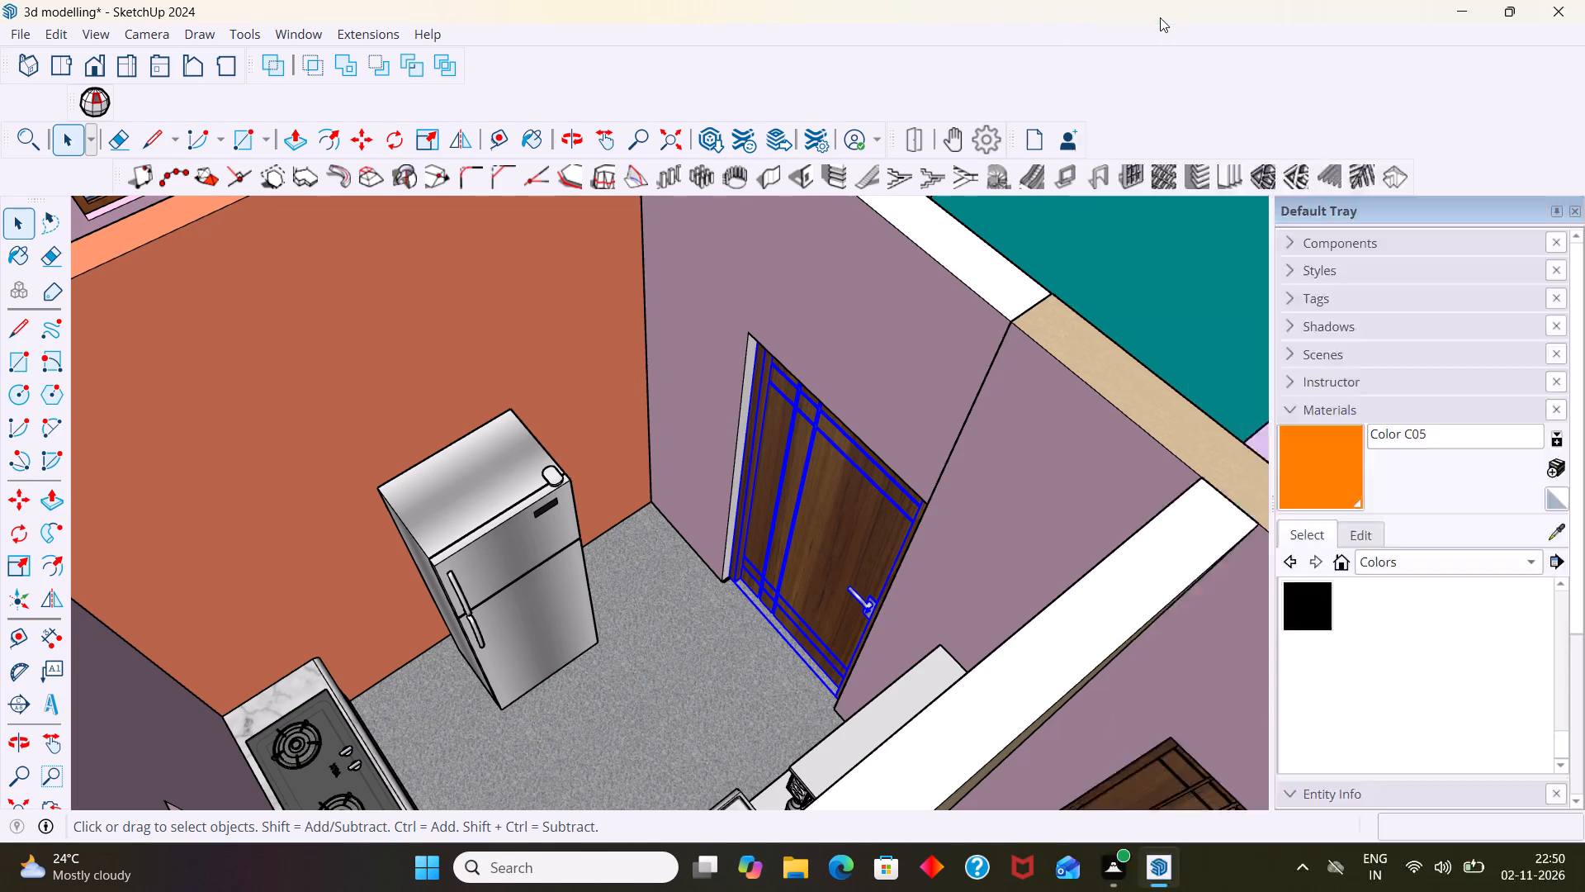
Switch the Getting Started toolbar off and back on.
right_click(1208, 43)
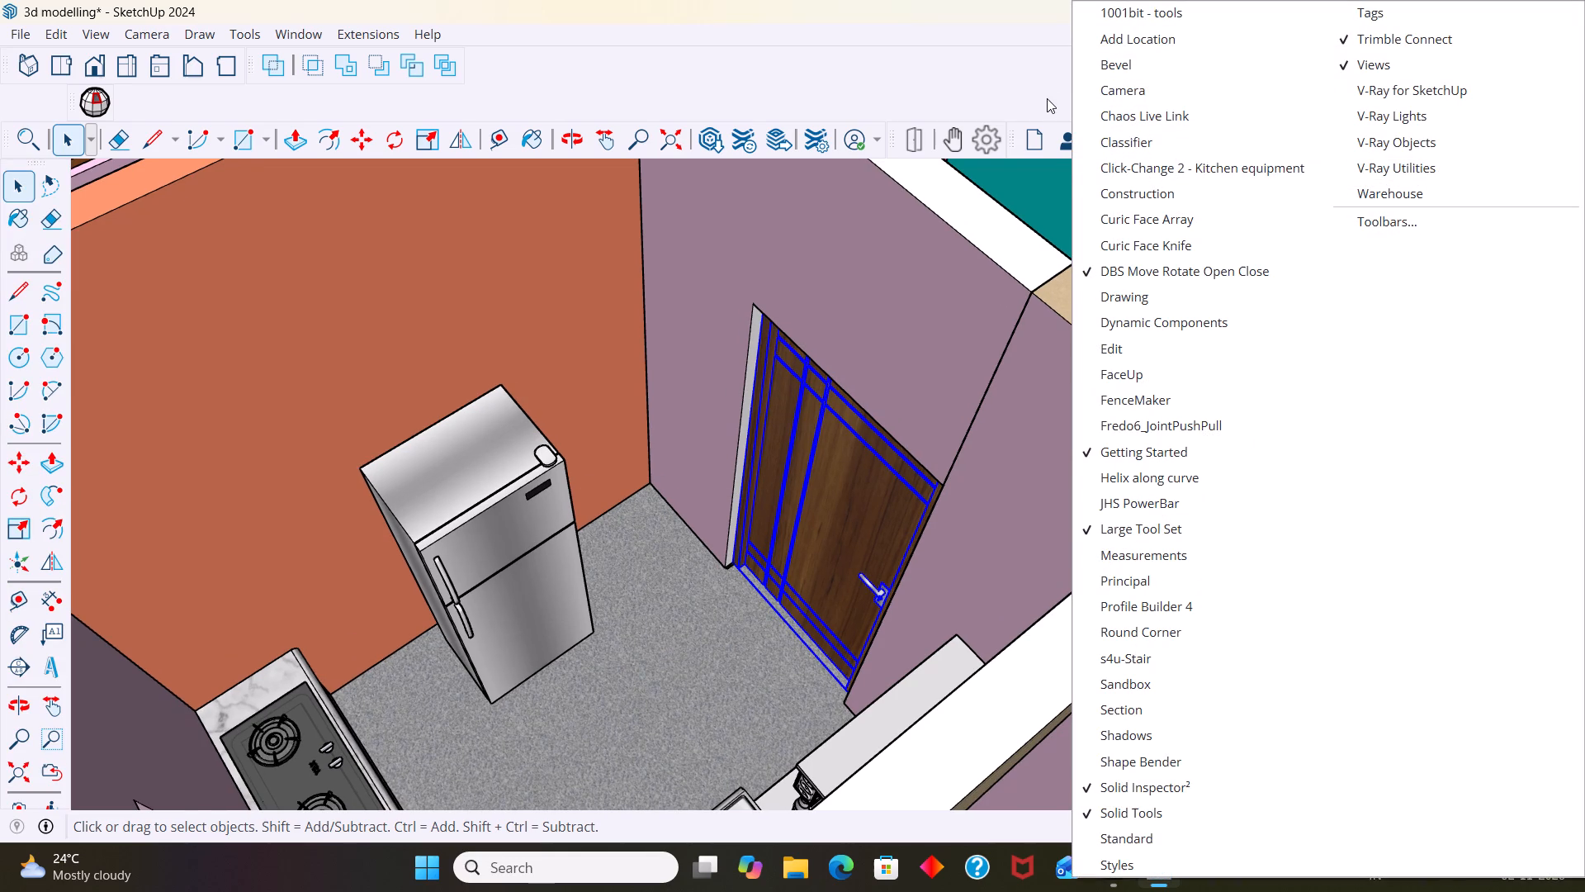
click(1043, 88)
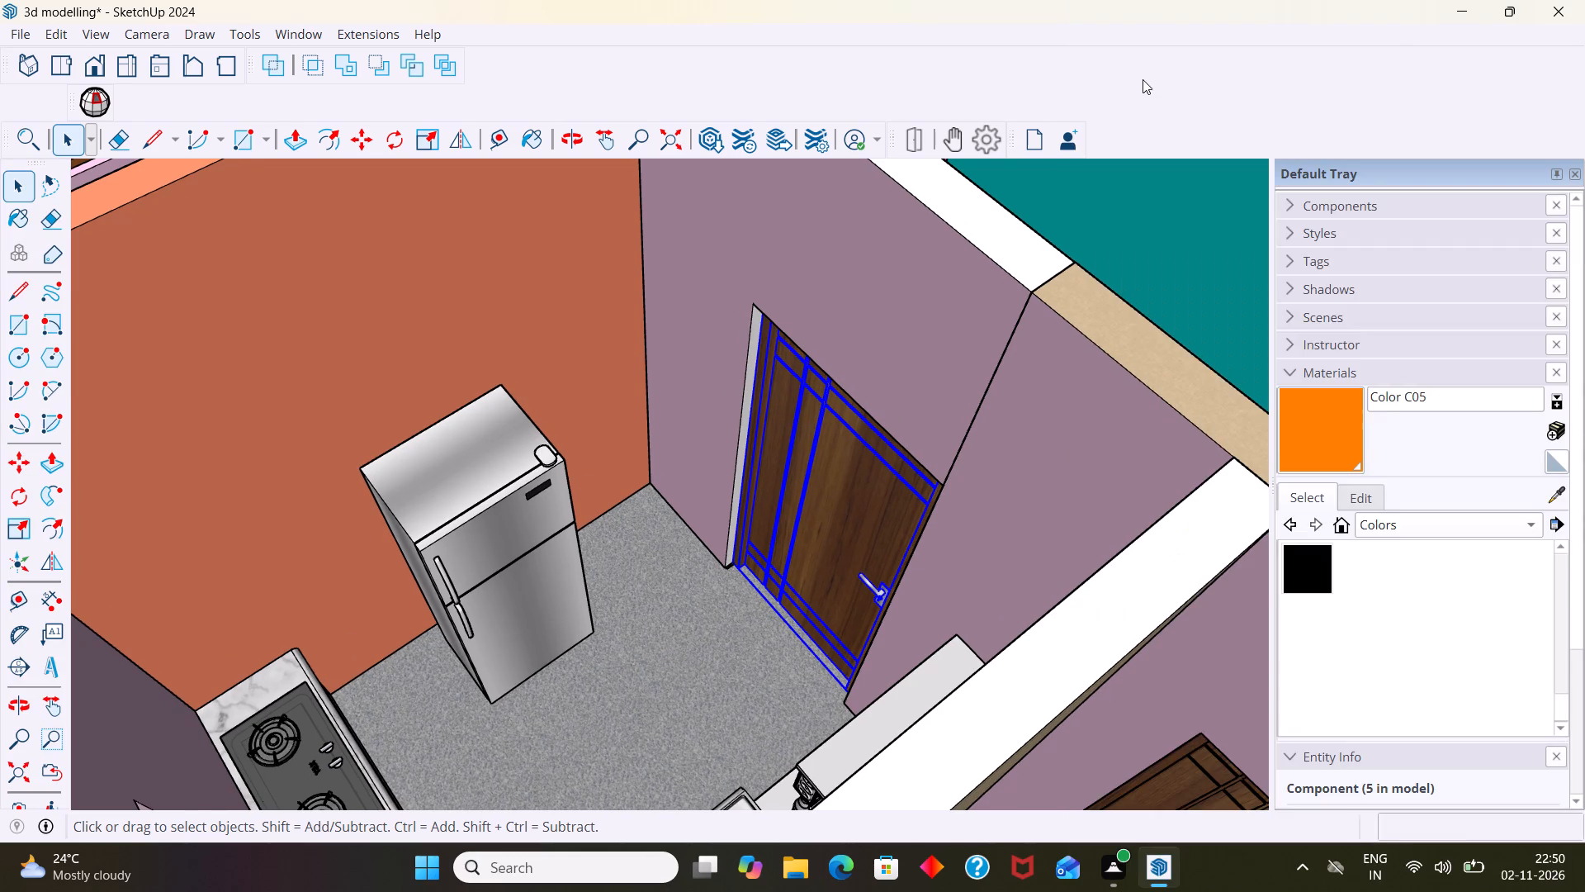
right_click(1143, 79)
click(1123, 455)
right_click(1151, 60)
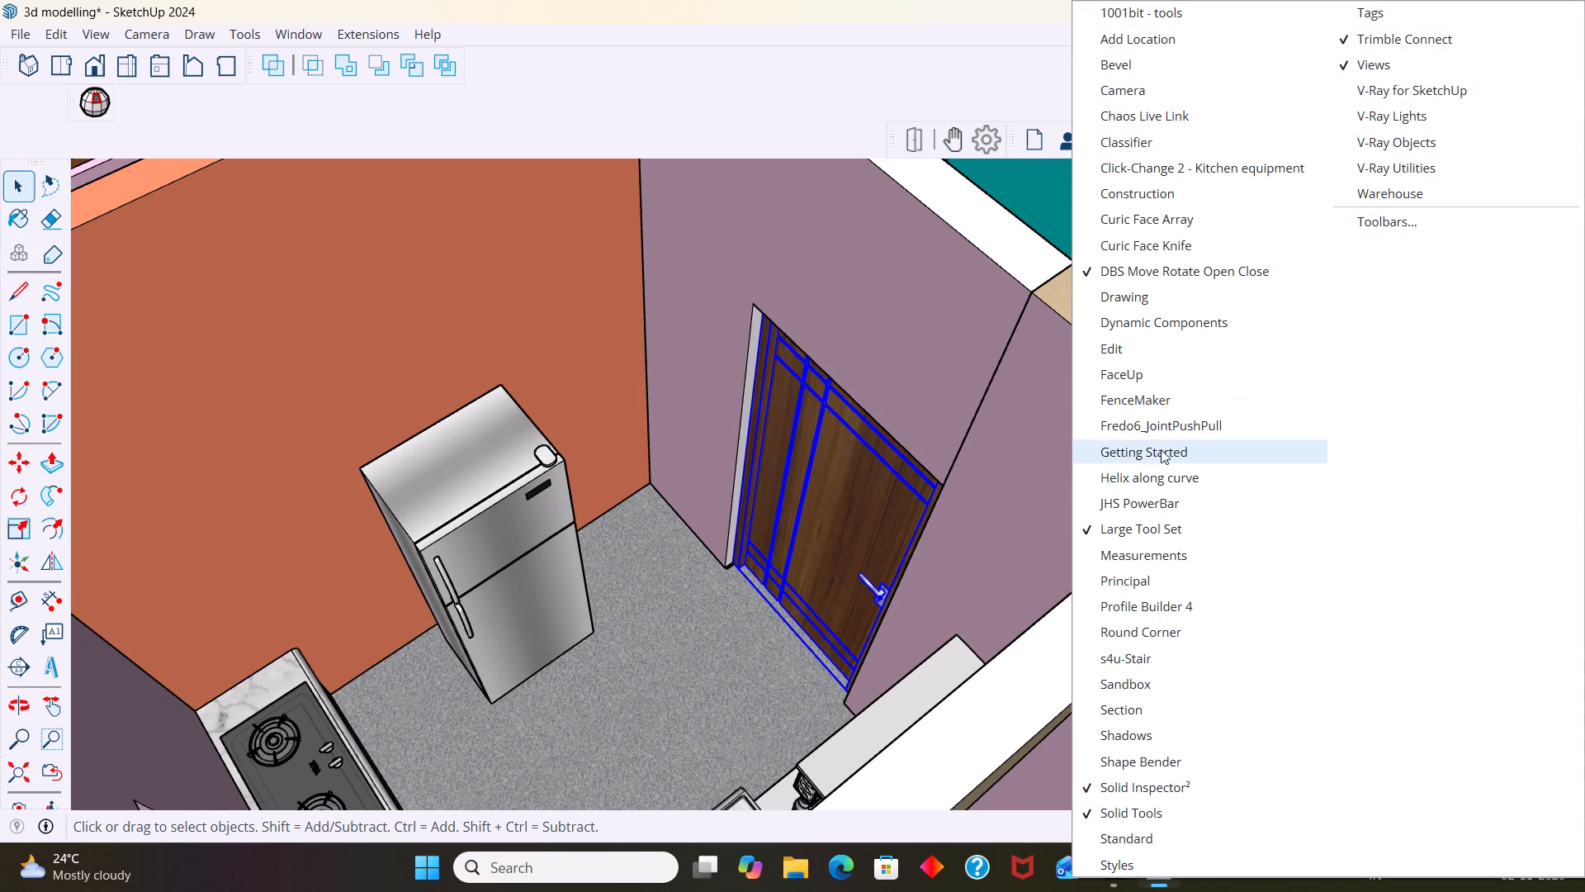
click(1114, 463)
Open the joint configuration for the selected kitchen door and set the joint type to hinge.
scroll(1054, 338, down, 3)
scroll(1043, 205, down, 4)
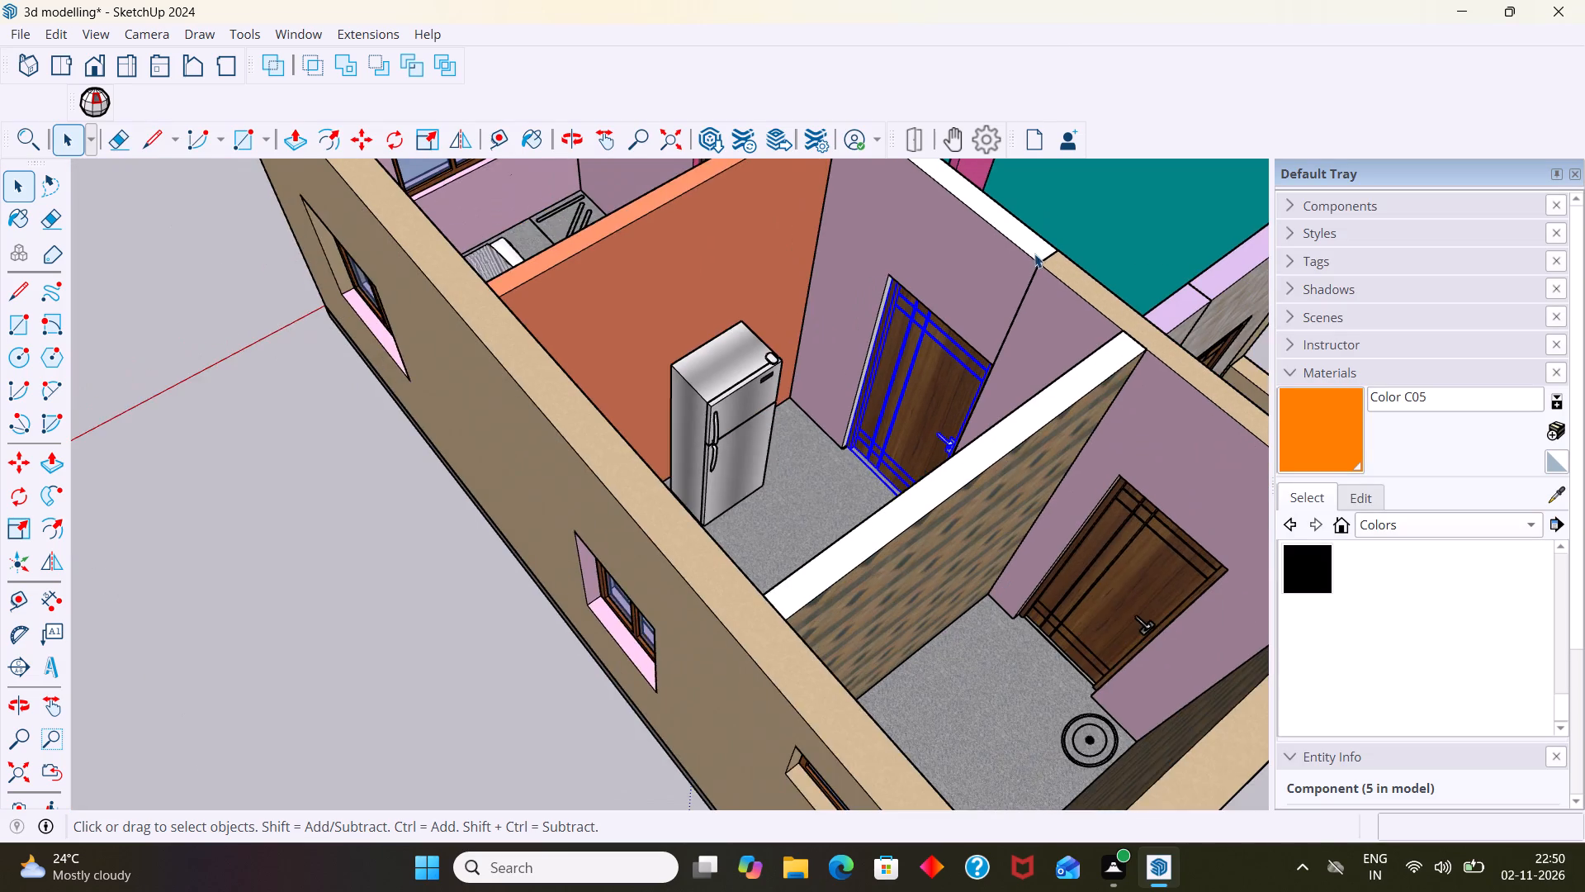
scroll(1034, 254, up, 2)
click(991, 146)
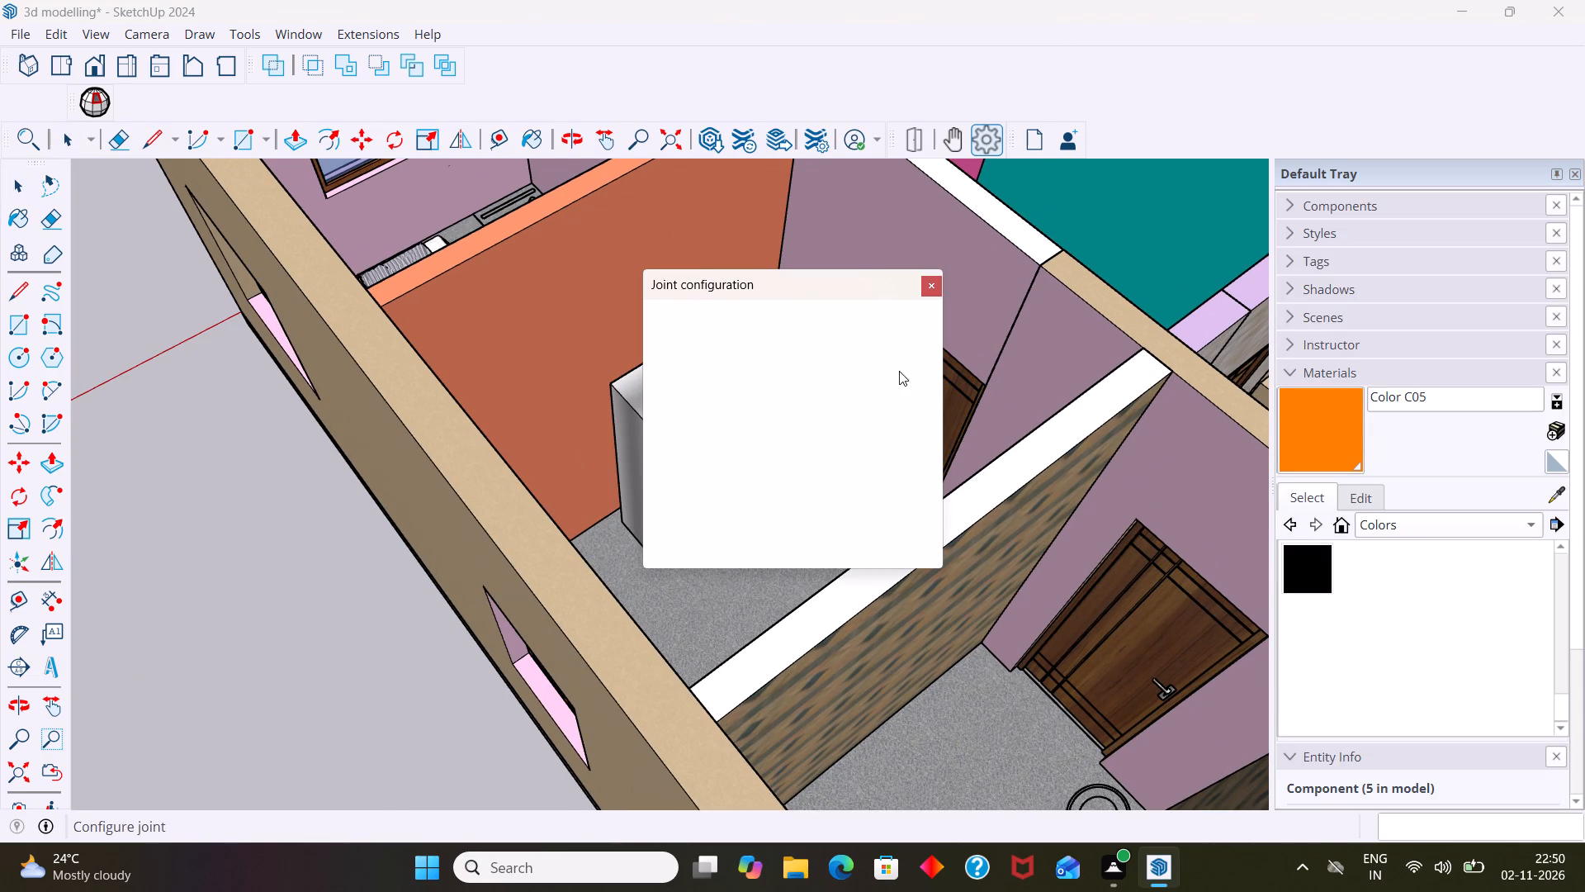
click(910, 329)
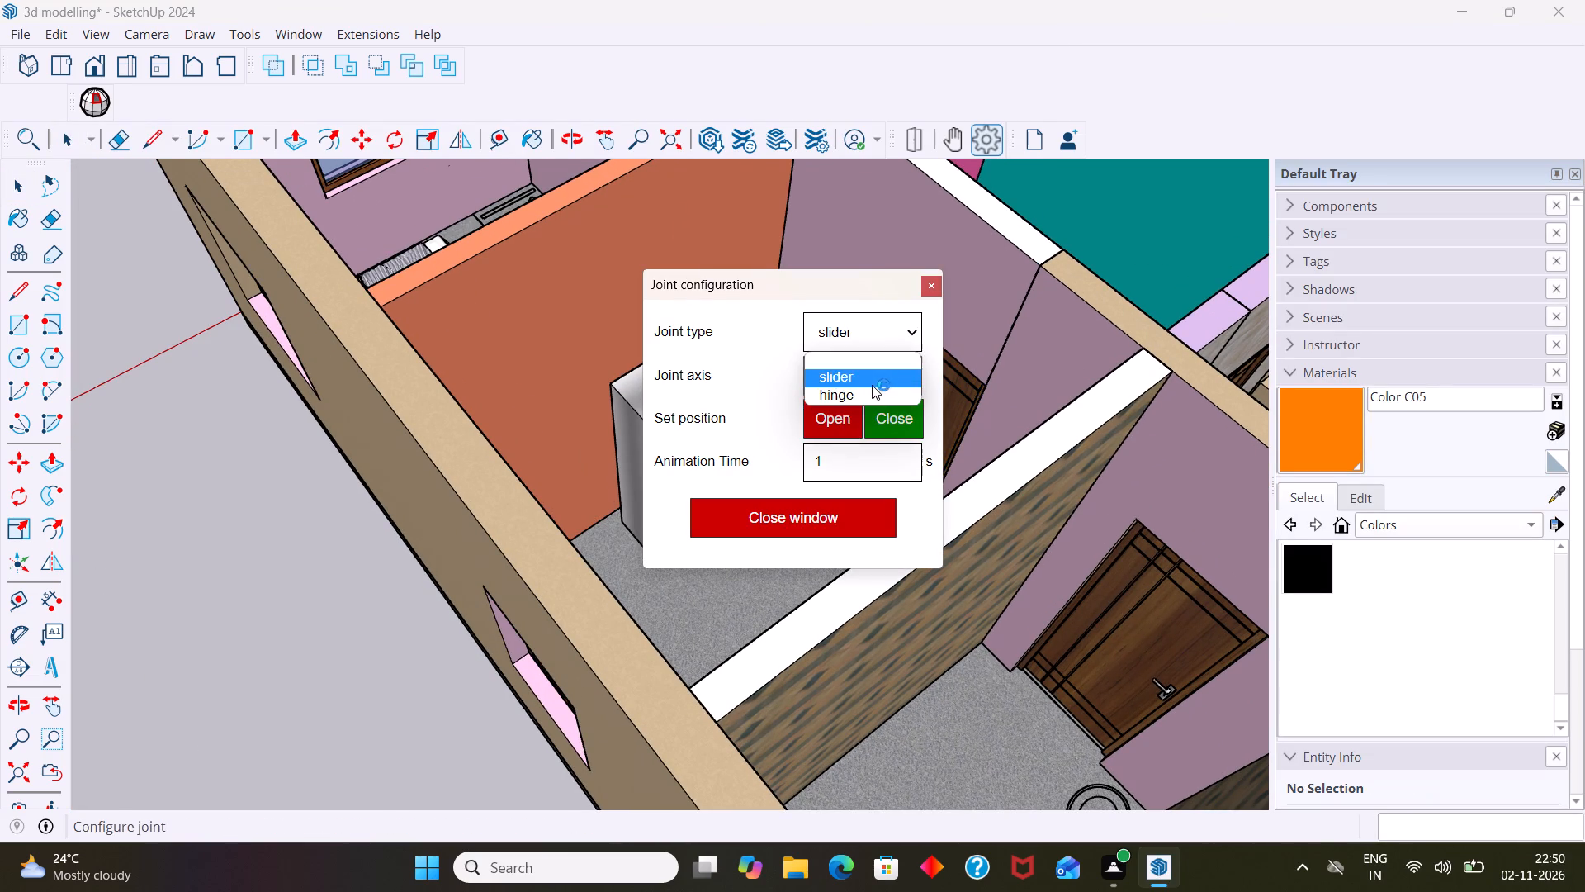
click(863, 393)
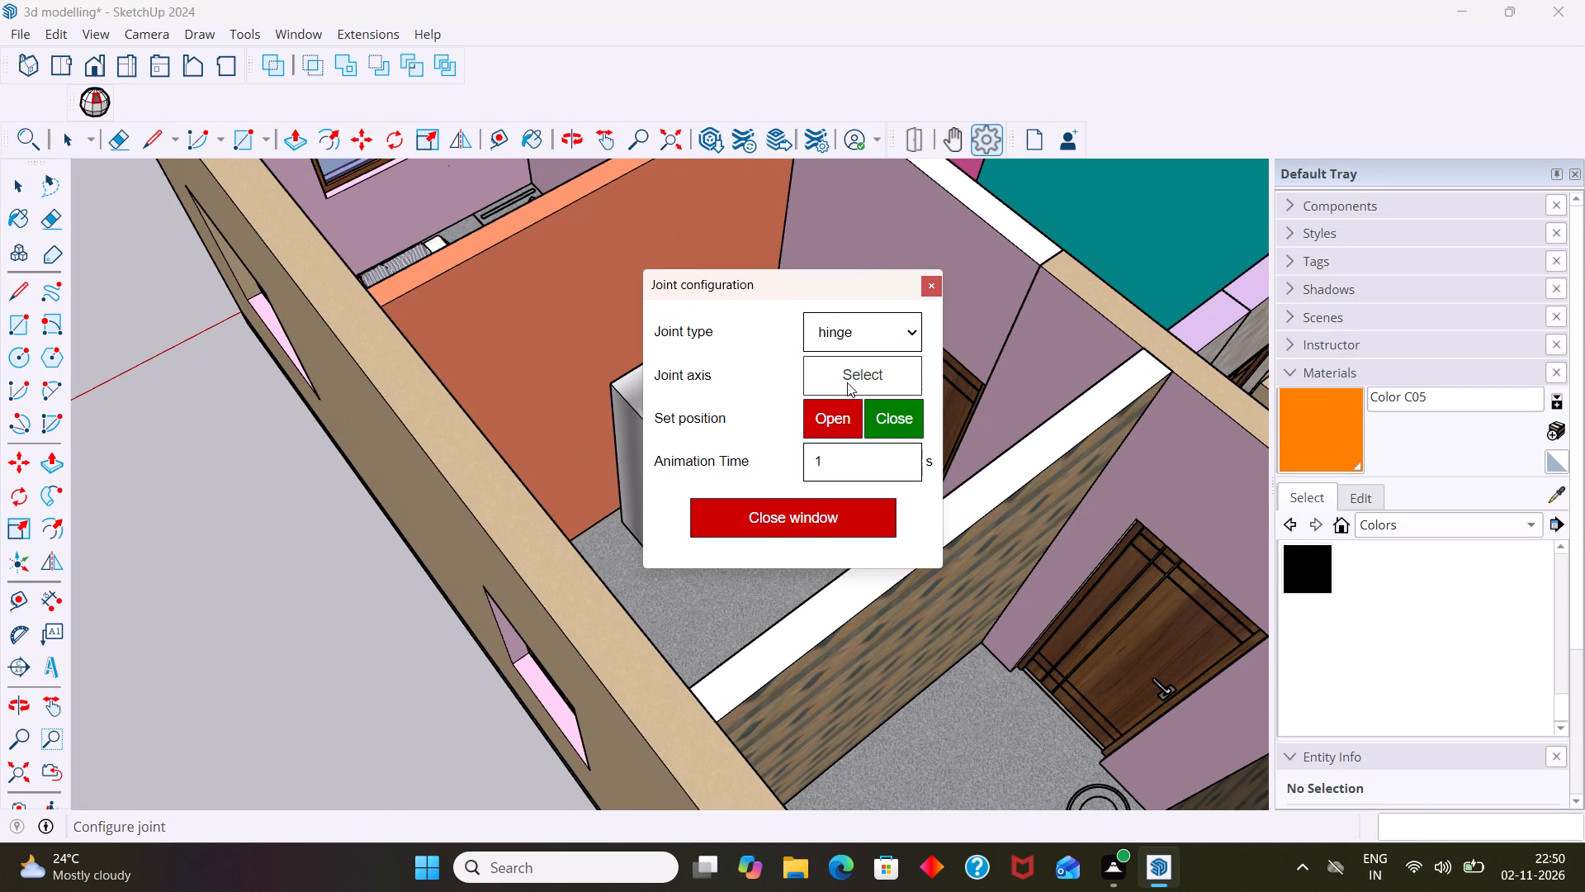
Set the hinge's joint axis on the door's vertical edge at the jamb nearest the fridge.
click(847, 382)
click(847, 418)
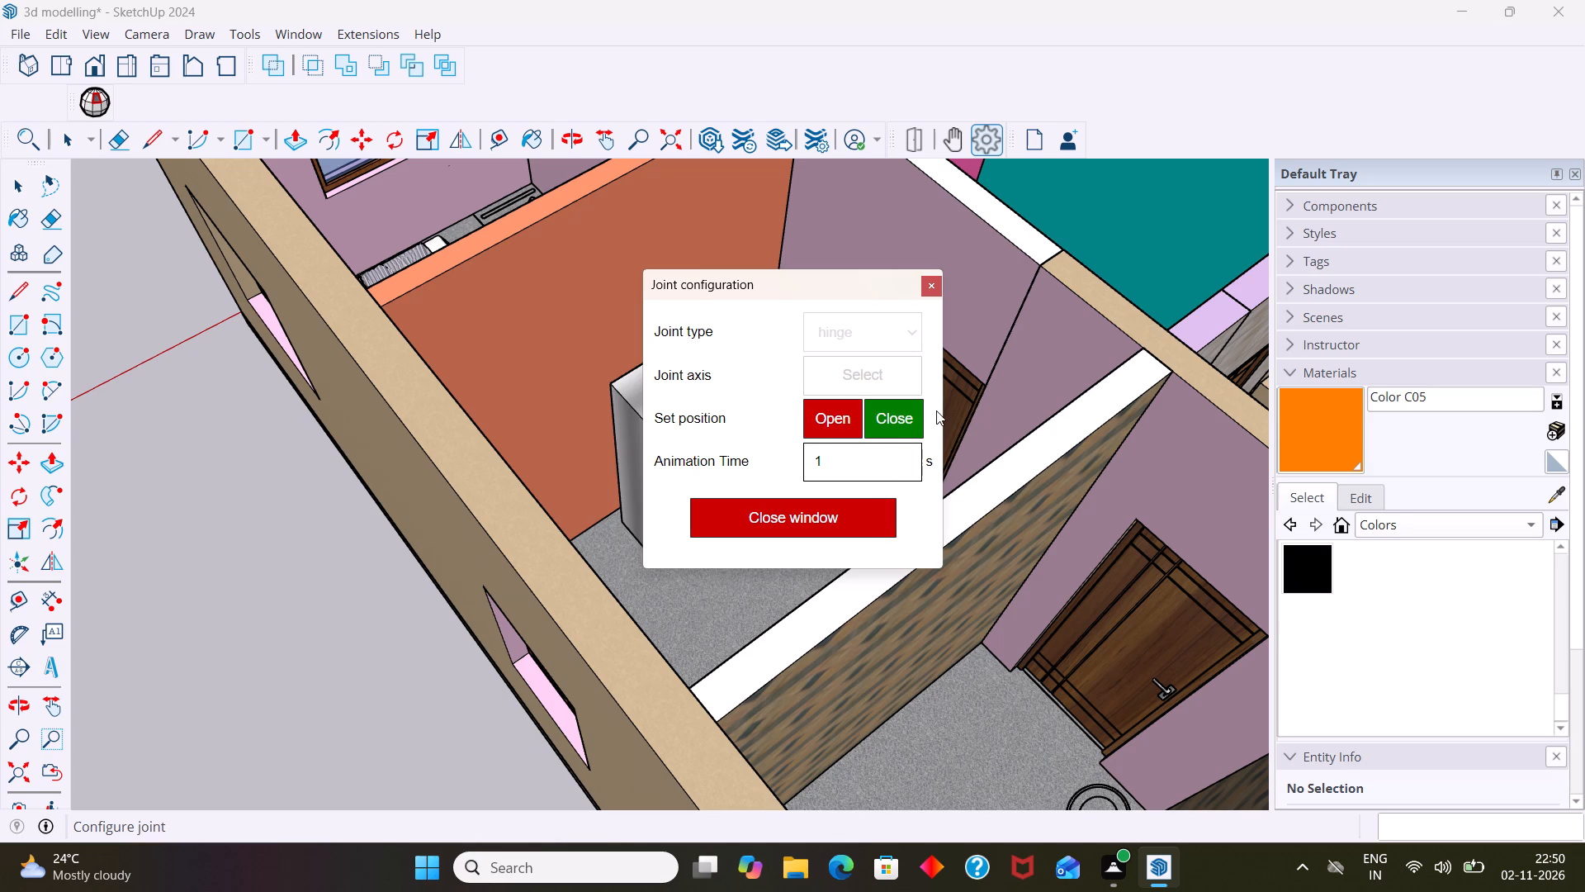
scroll(936, 409, down, 5)
scroll(953, 337, up, 1)
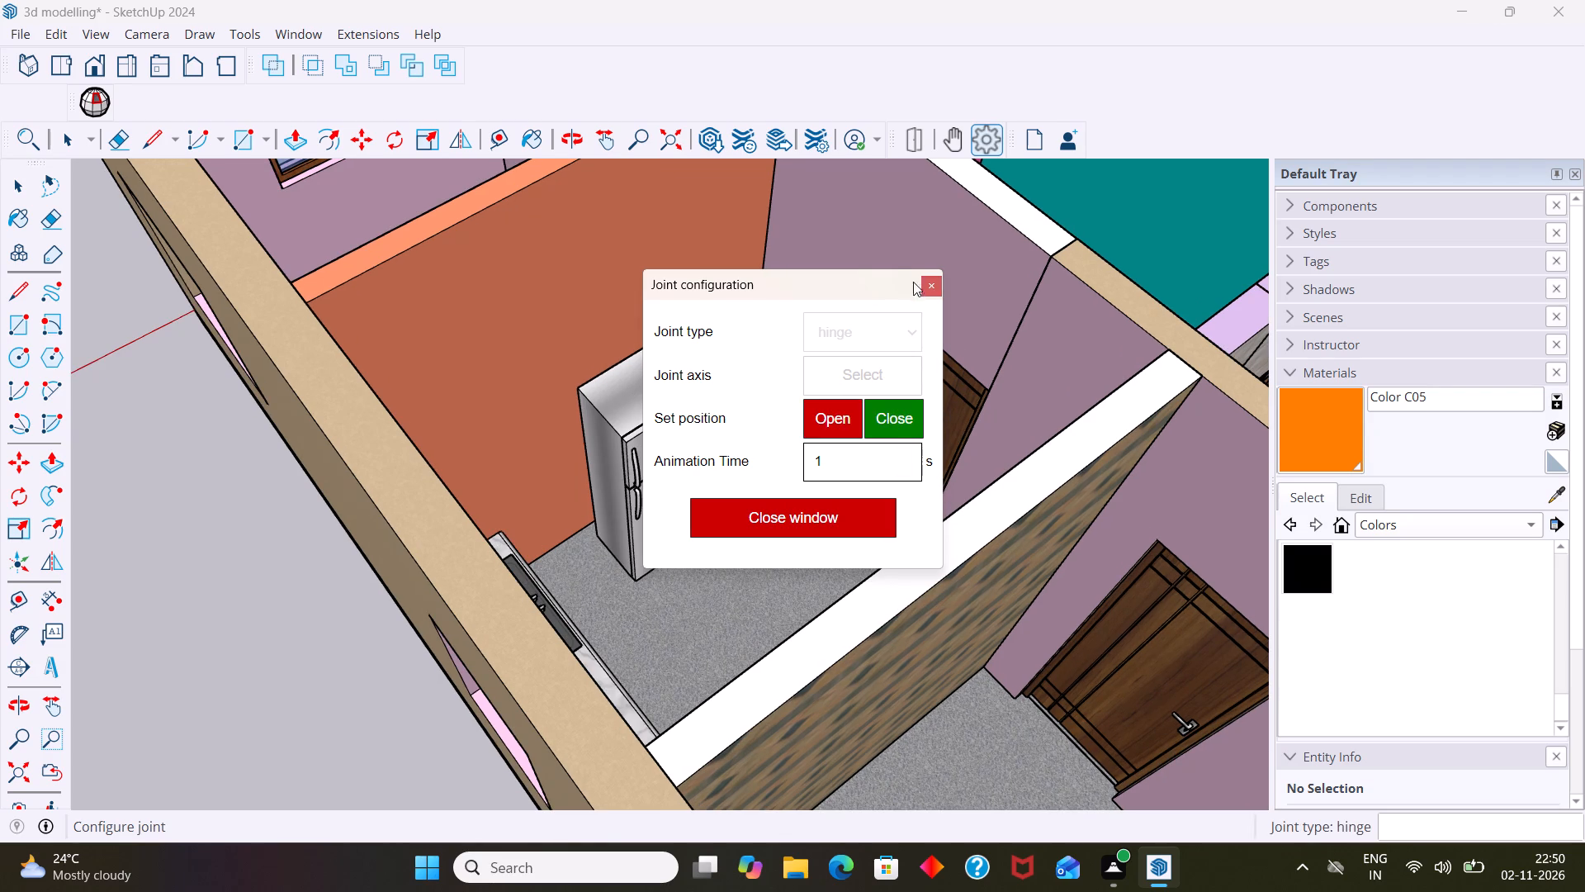
drag(896, 273, 671, 382)
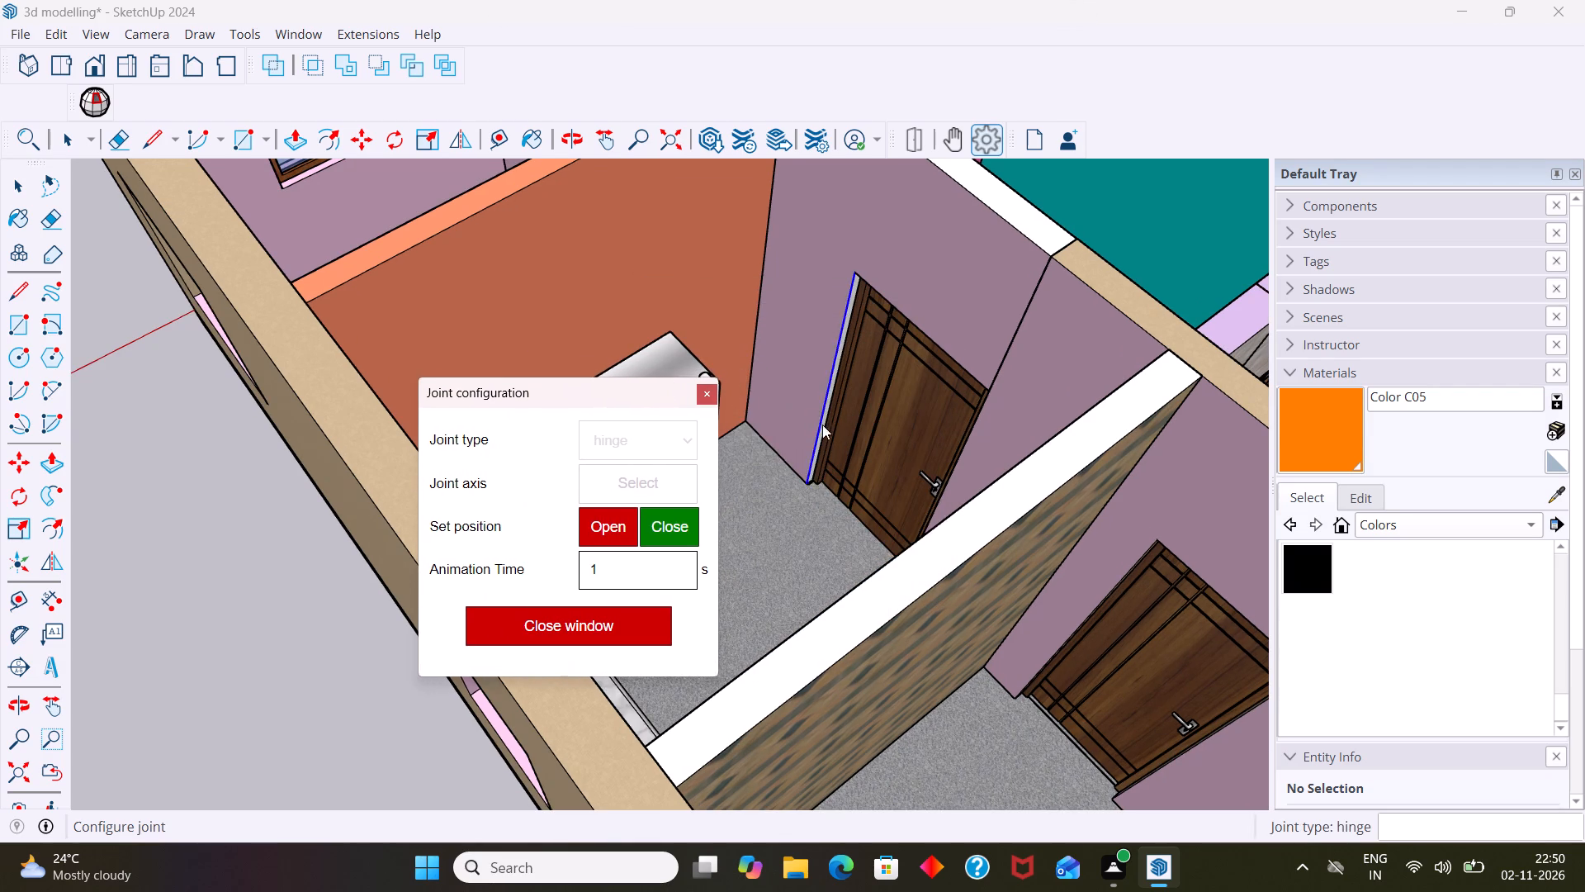
scroll(823, 425, up, 8)
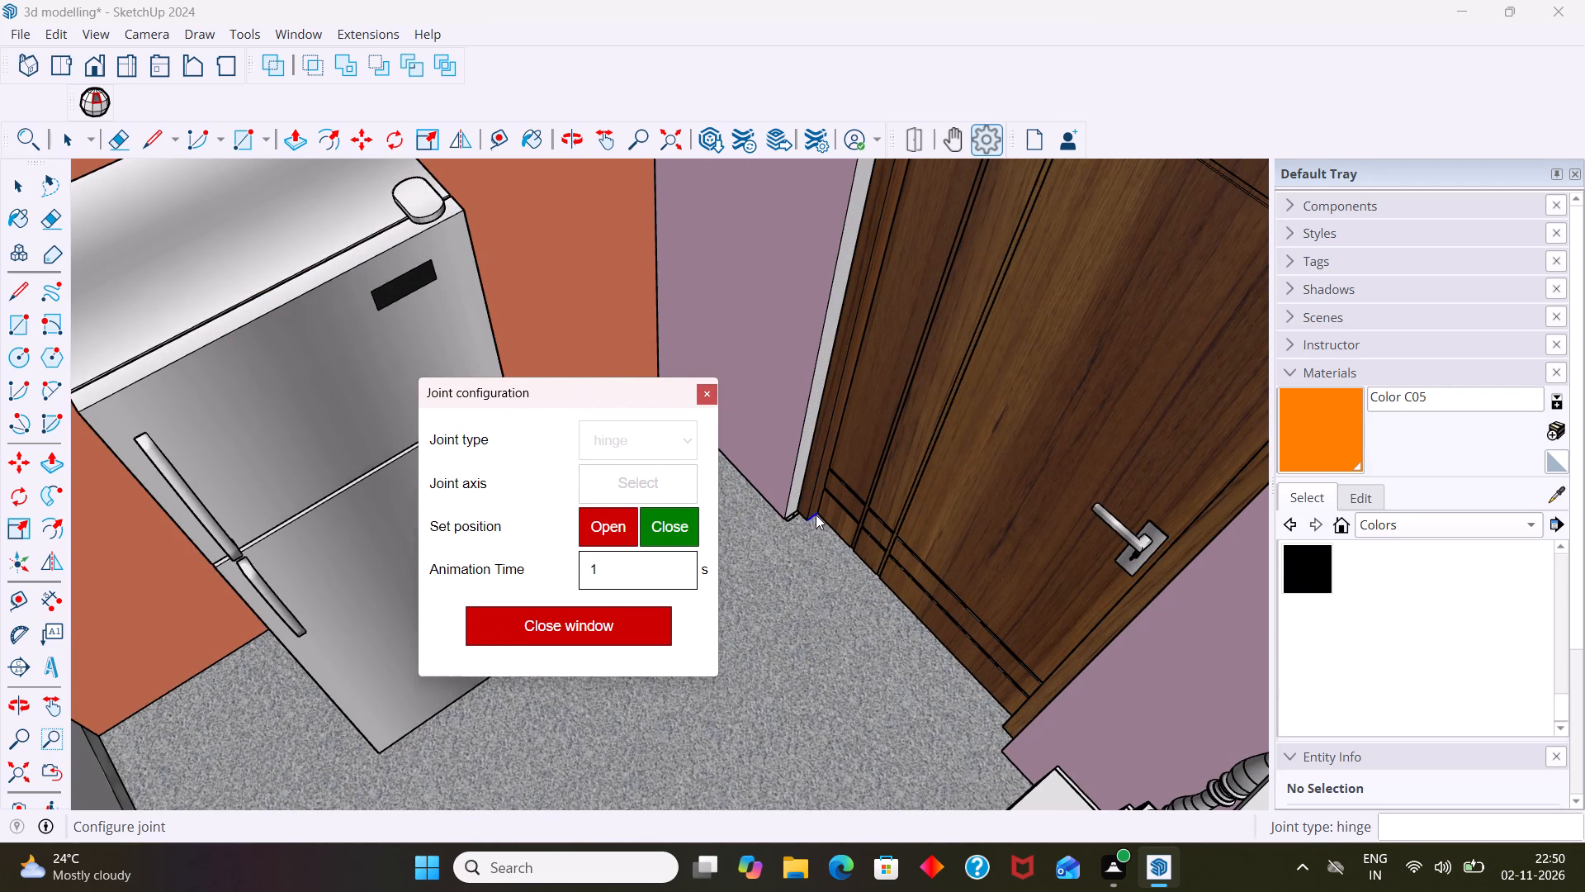
scroll(819, 510, up, 8)
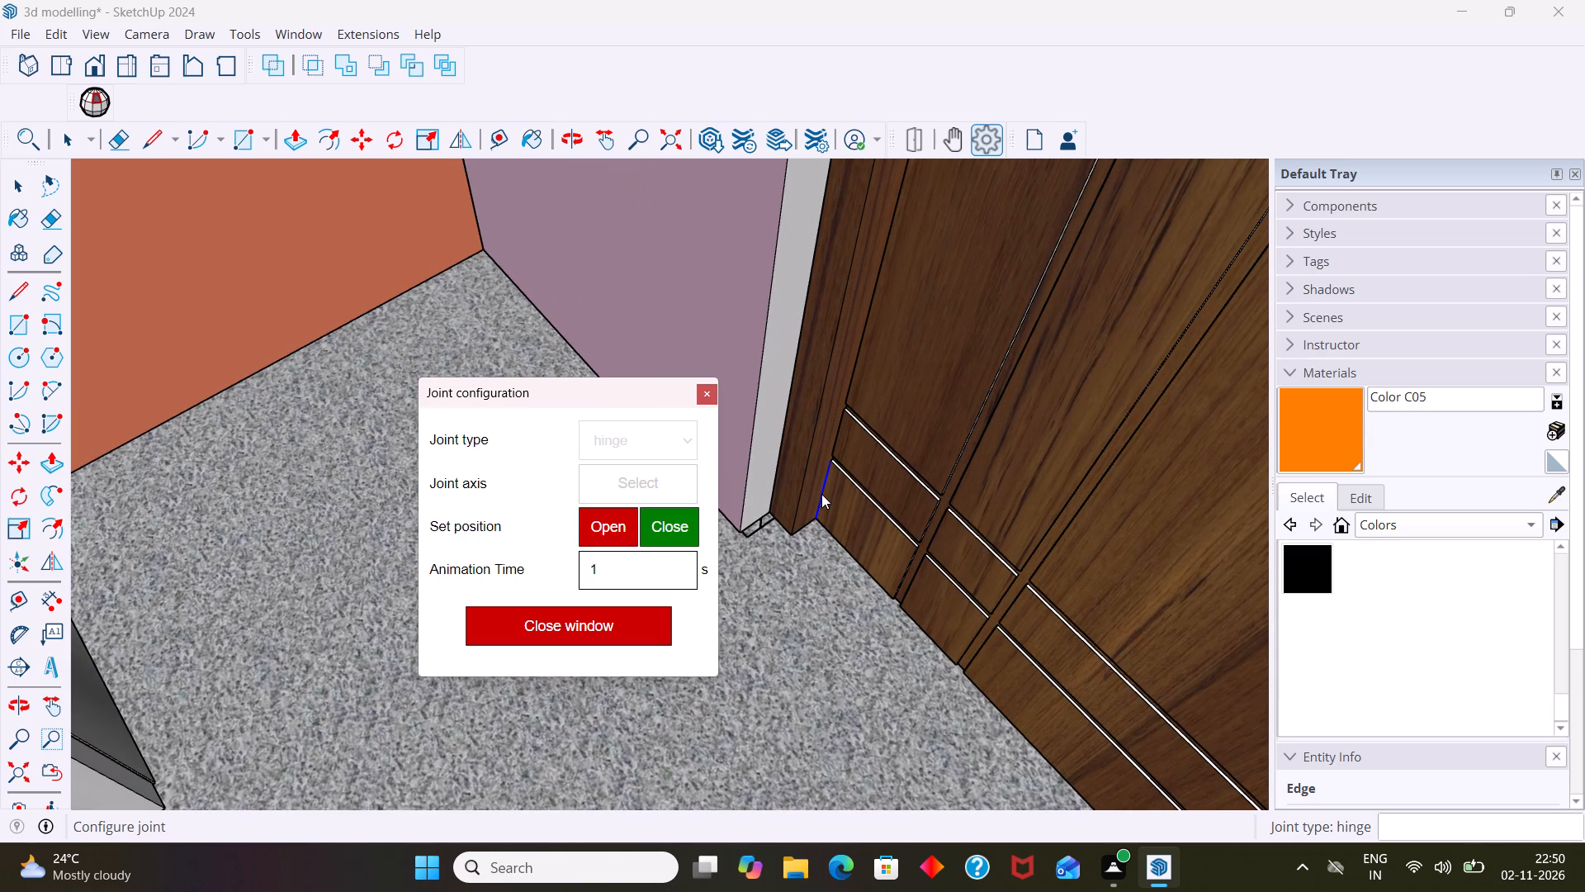
click(821, 494)
scroll(821, 494, down, 13)
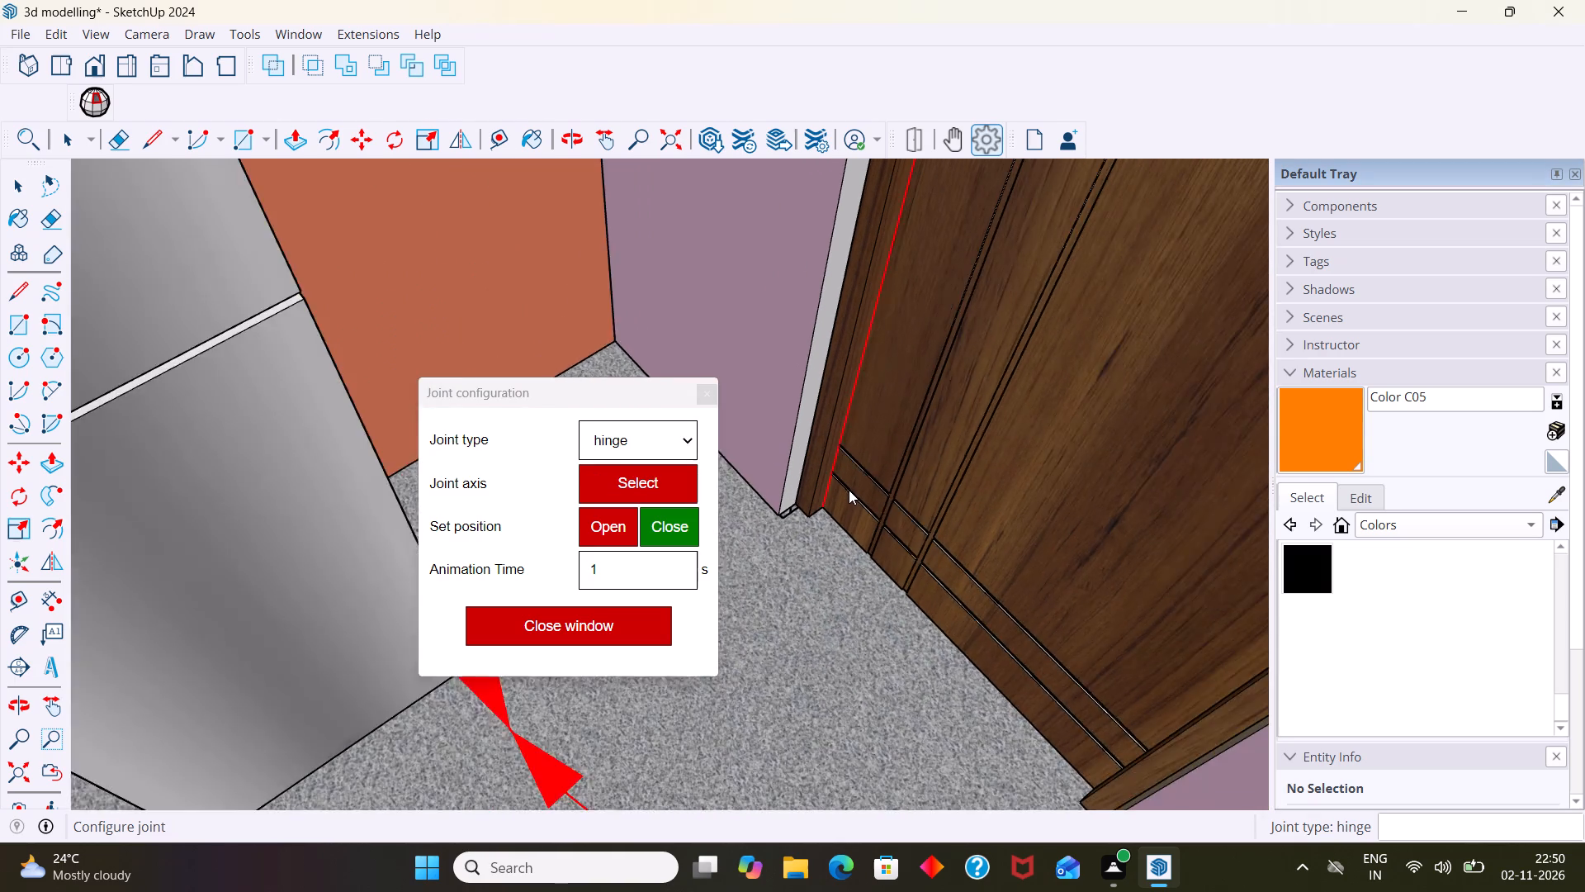
scroll(849, 490, down, 20)
scroll(849, 490, down, 2)
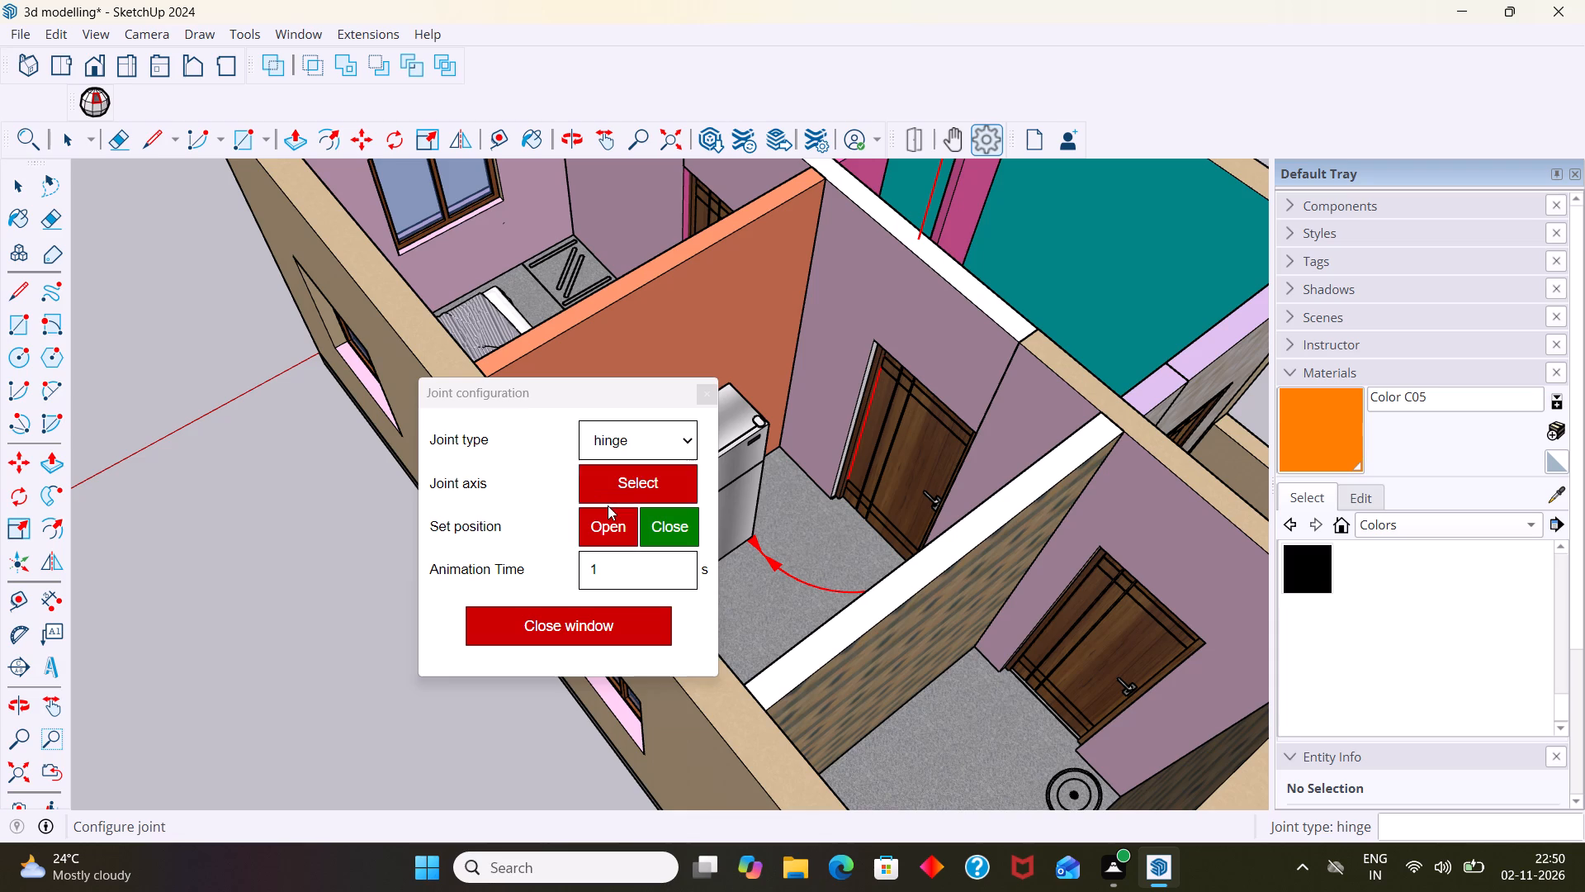
Set the kitchen door joint's position to Open.
click(608, 501)
click(611, 518)
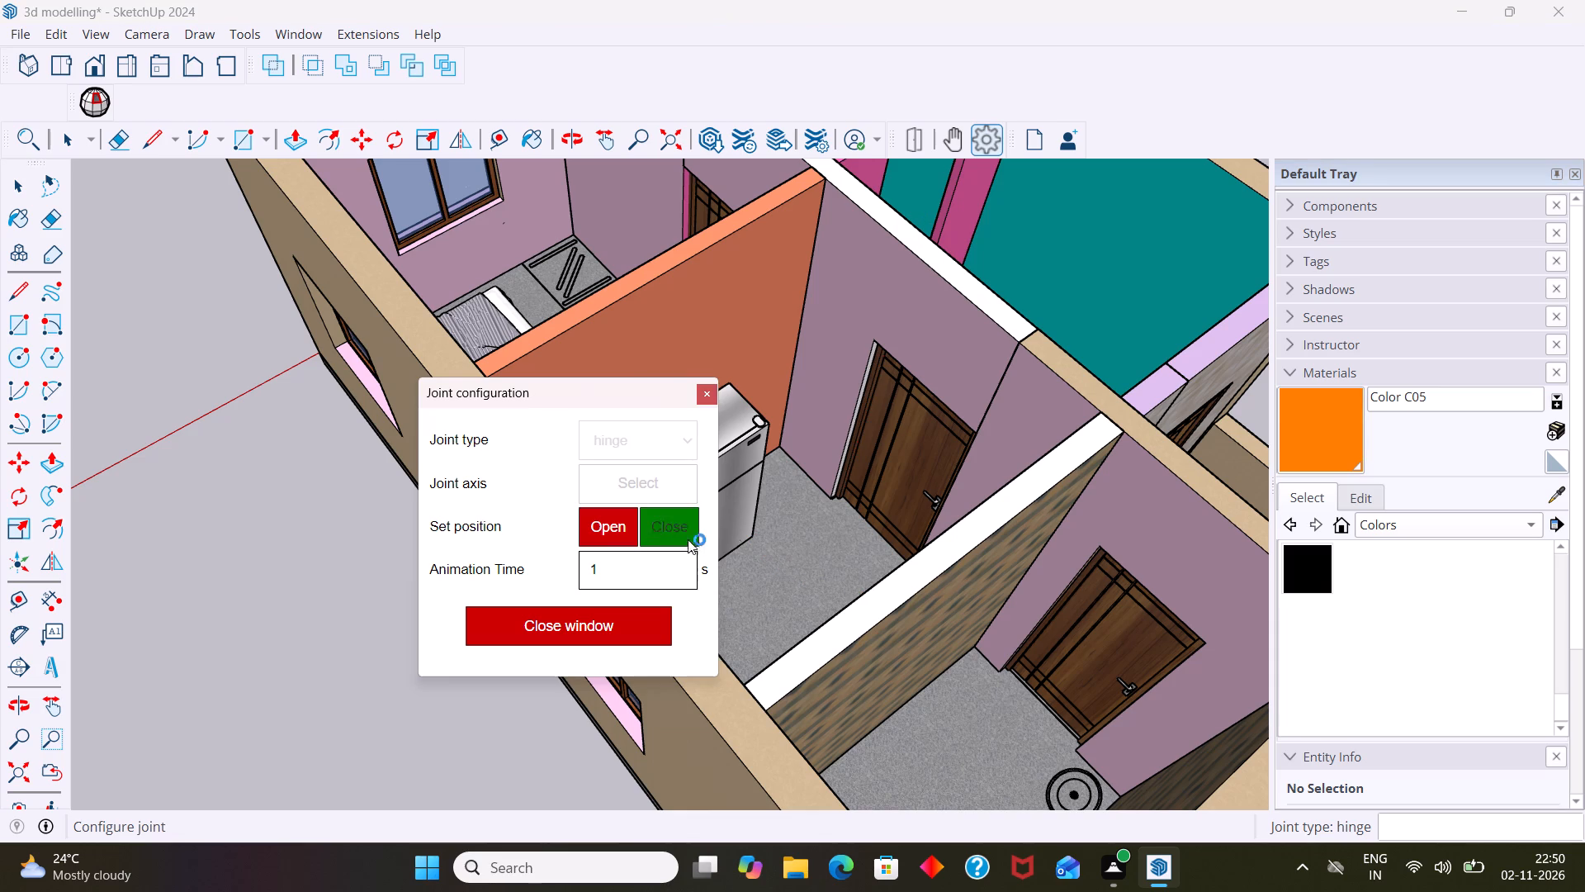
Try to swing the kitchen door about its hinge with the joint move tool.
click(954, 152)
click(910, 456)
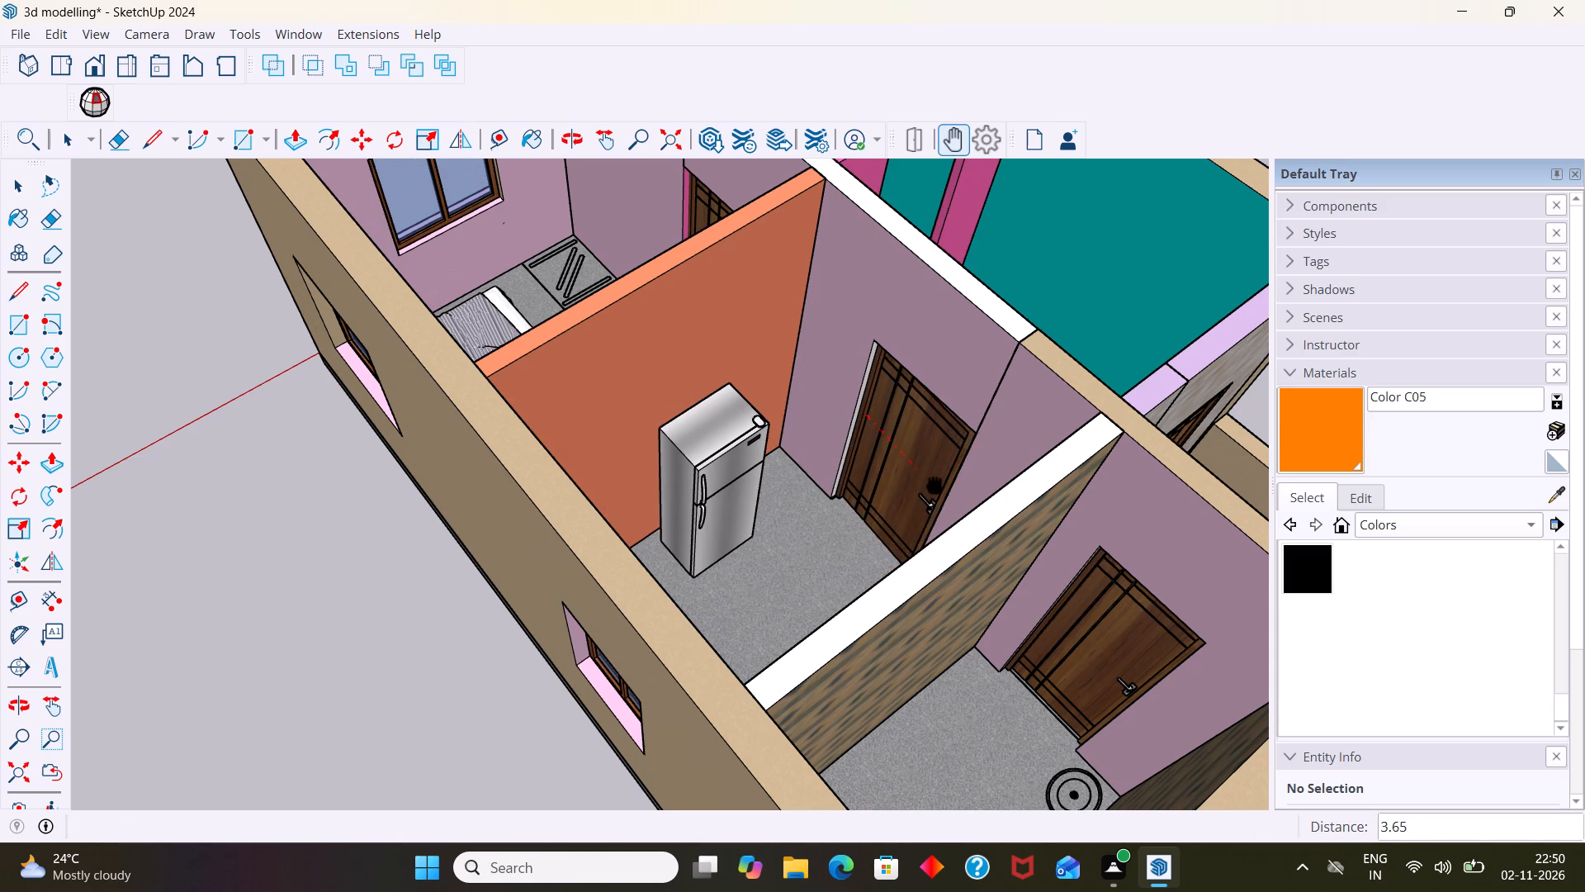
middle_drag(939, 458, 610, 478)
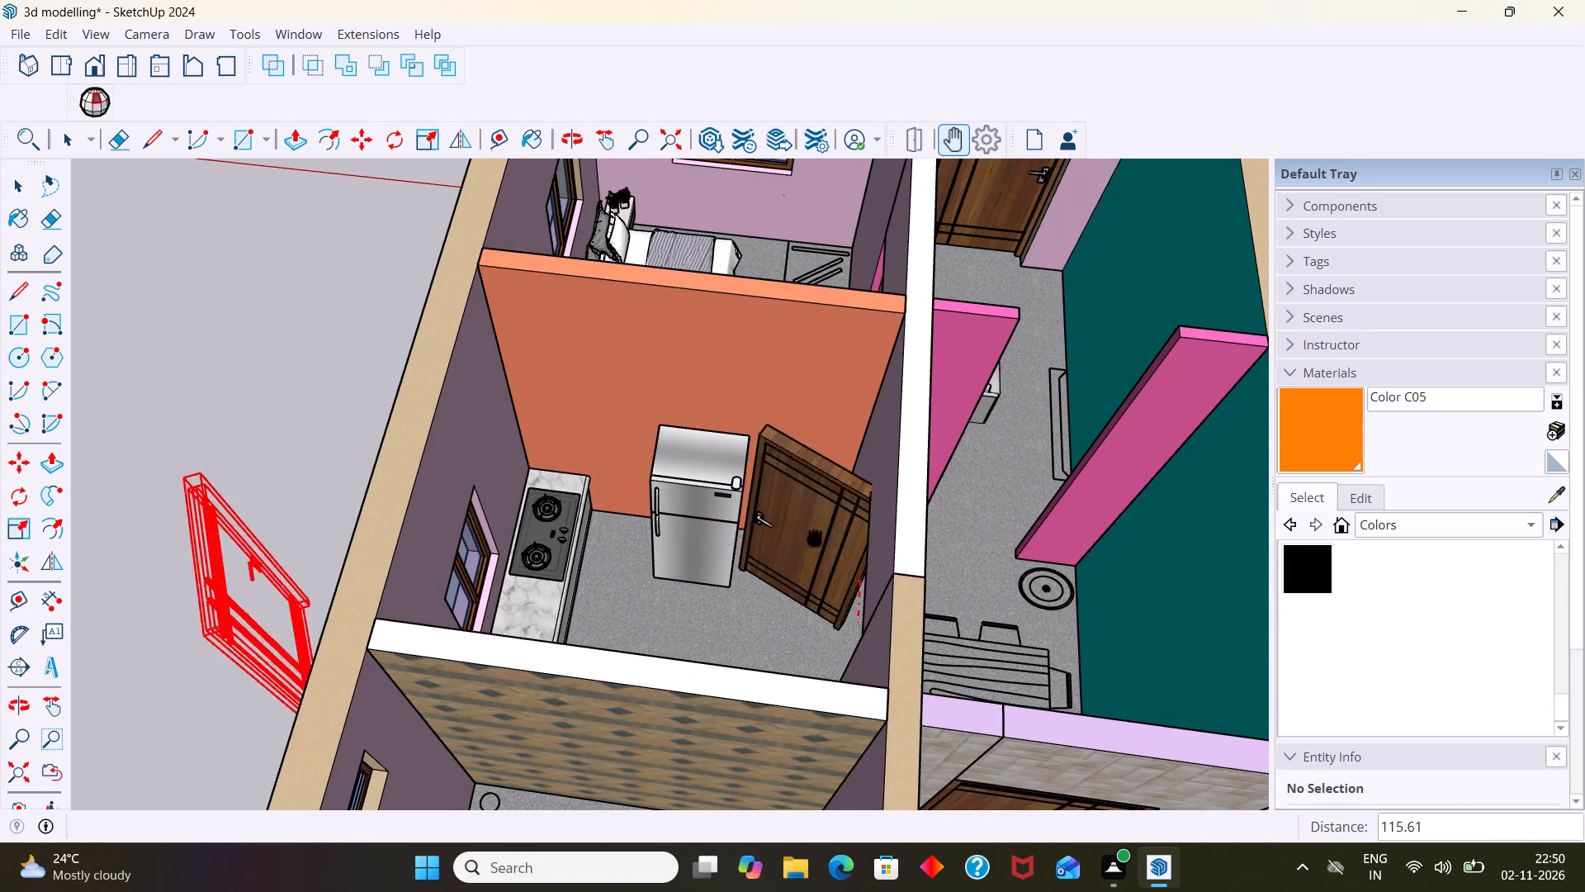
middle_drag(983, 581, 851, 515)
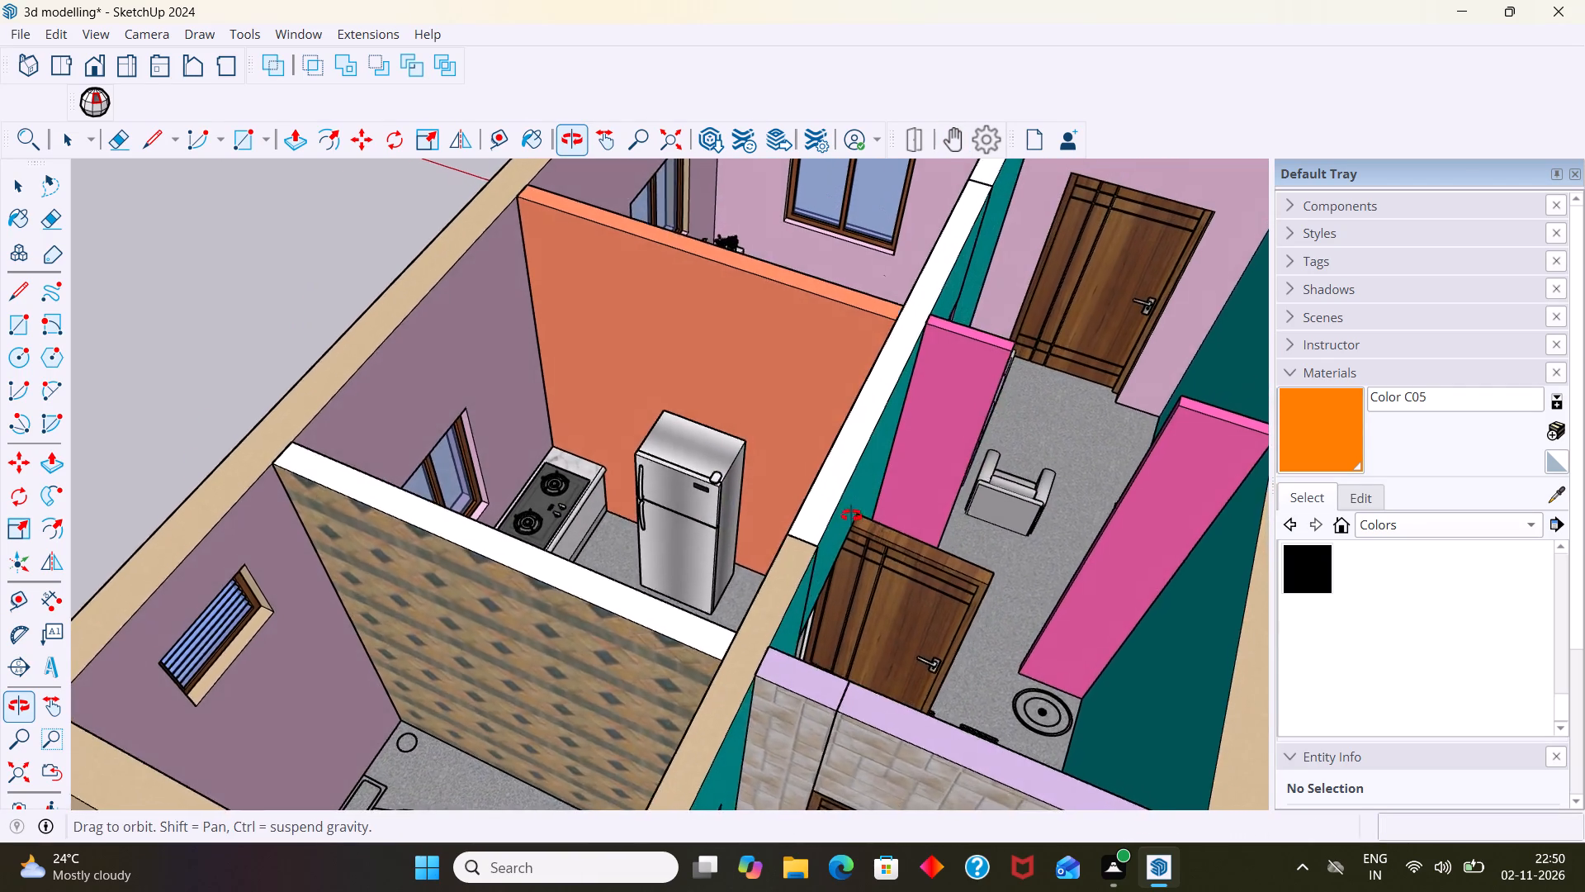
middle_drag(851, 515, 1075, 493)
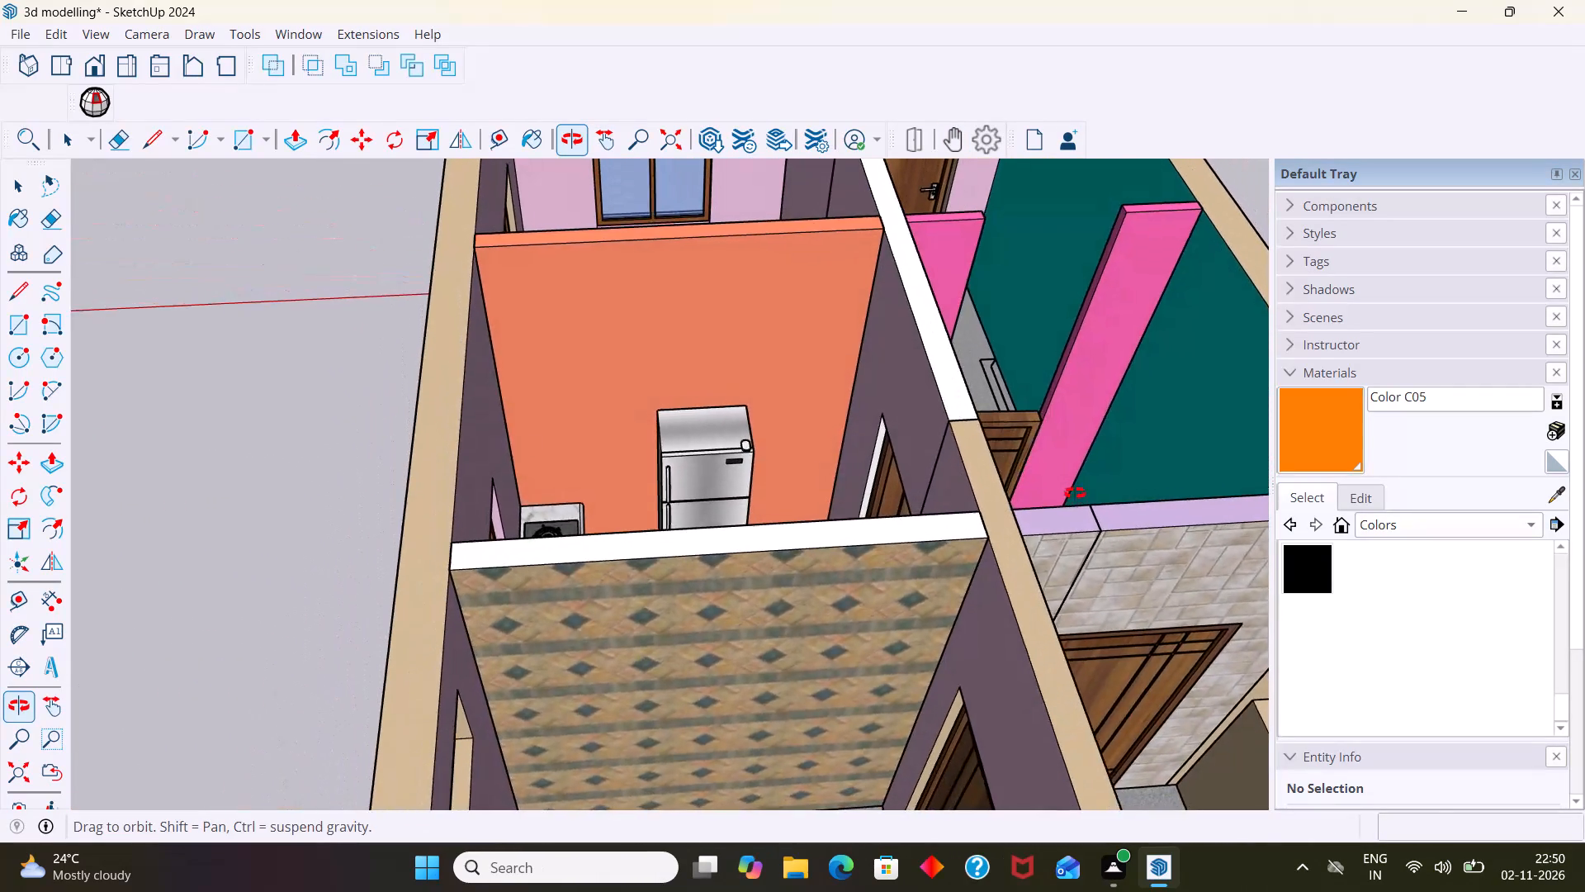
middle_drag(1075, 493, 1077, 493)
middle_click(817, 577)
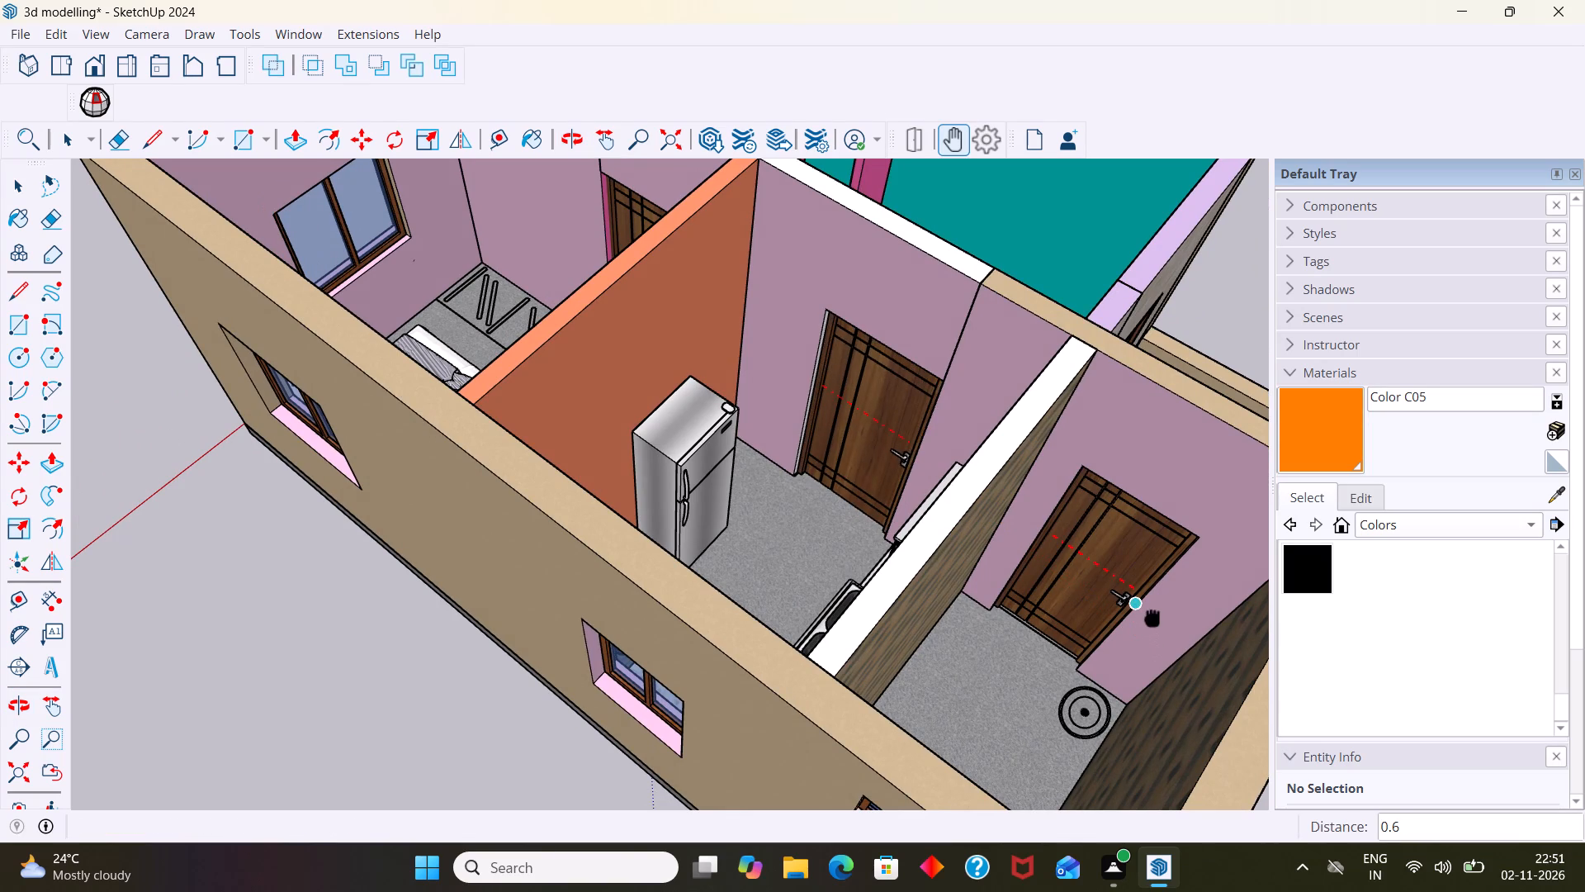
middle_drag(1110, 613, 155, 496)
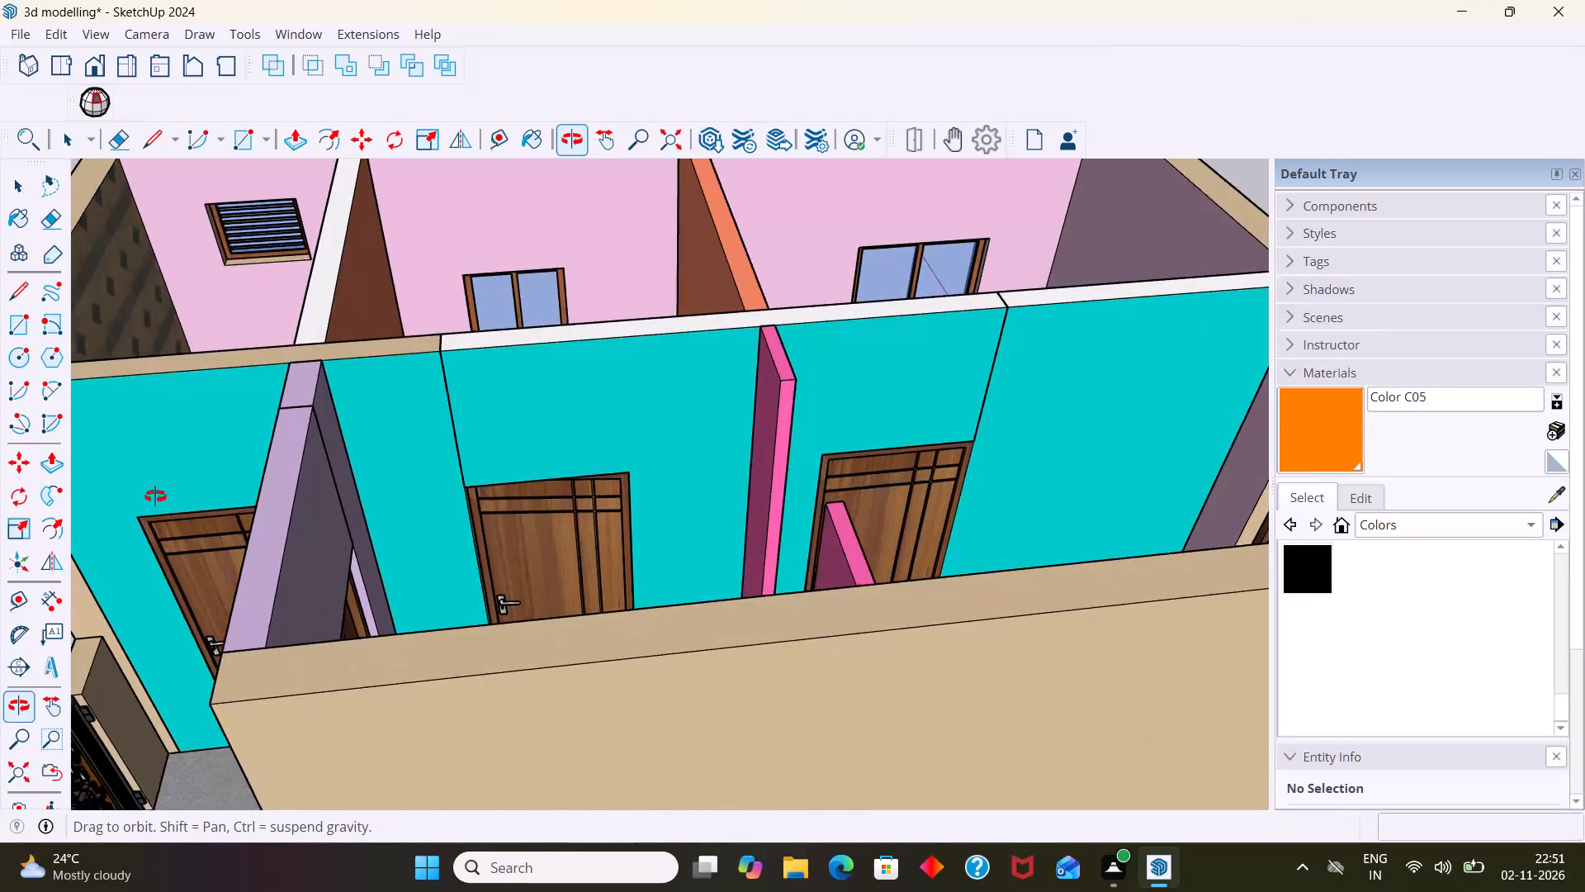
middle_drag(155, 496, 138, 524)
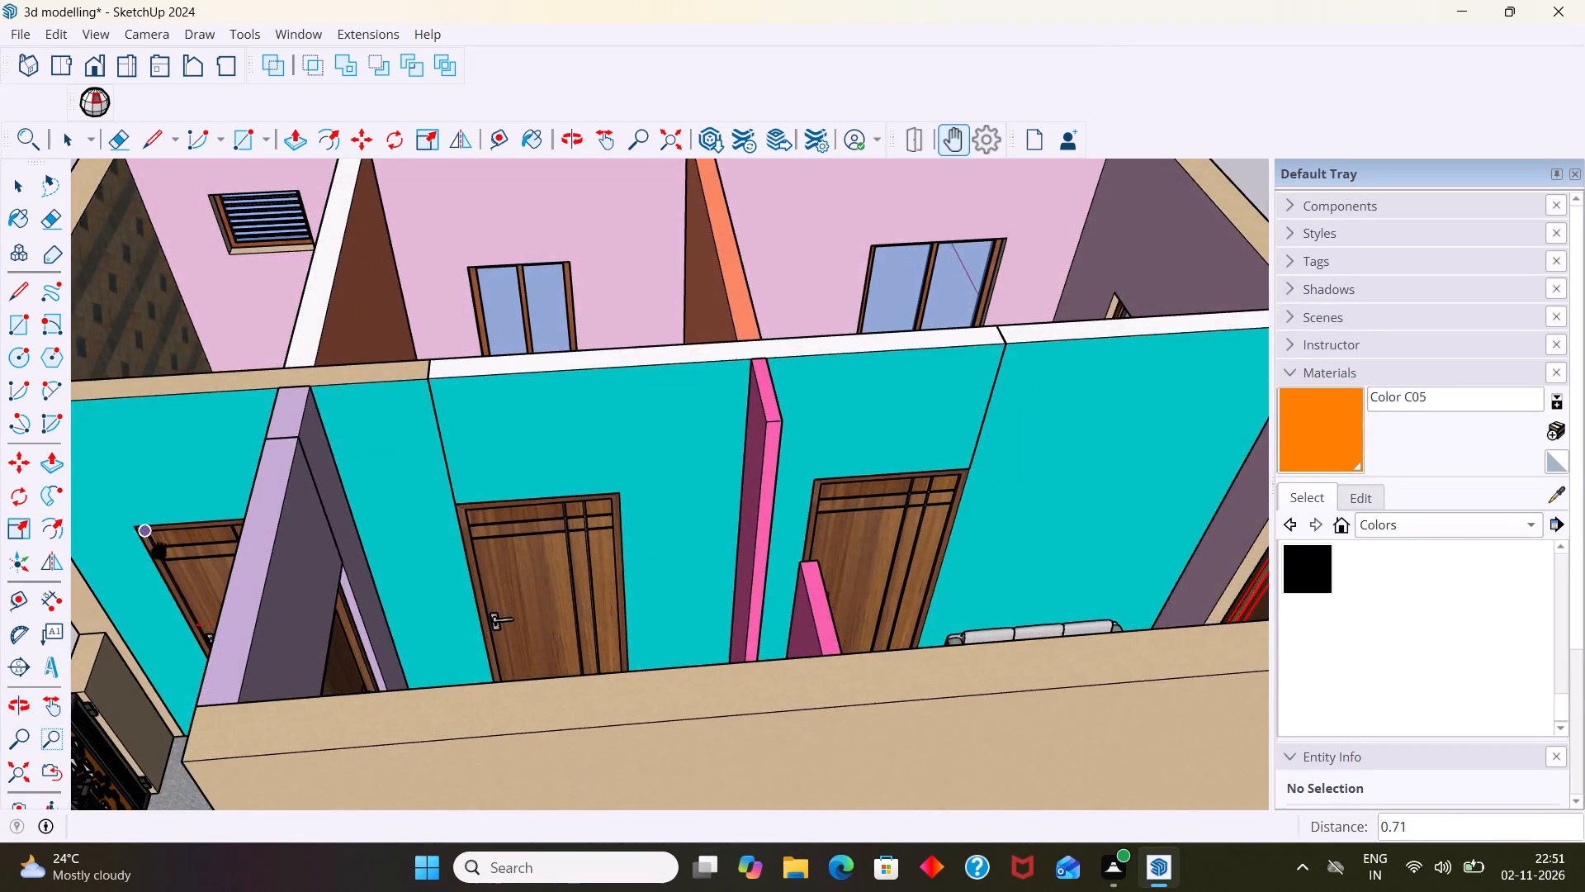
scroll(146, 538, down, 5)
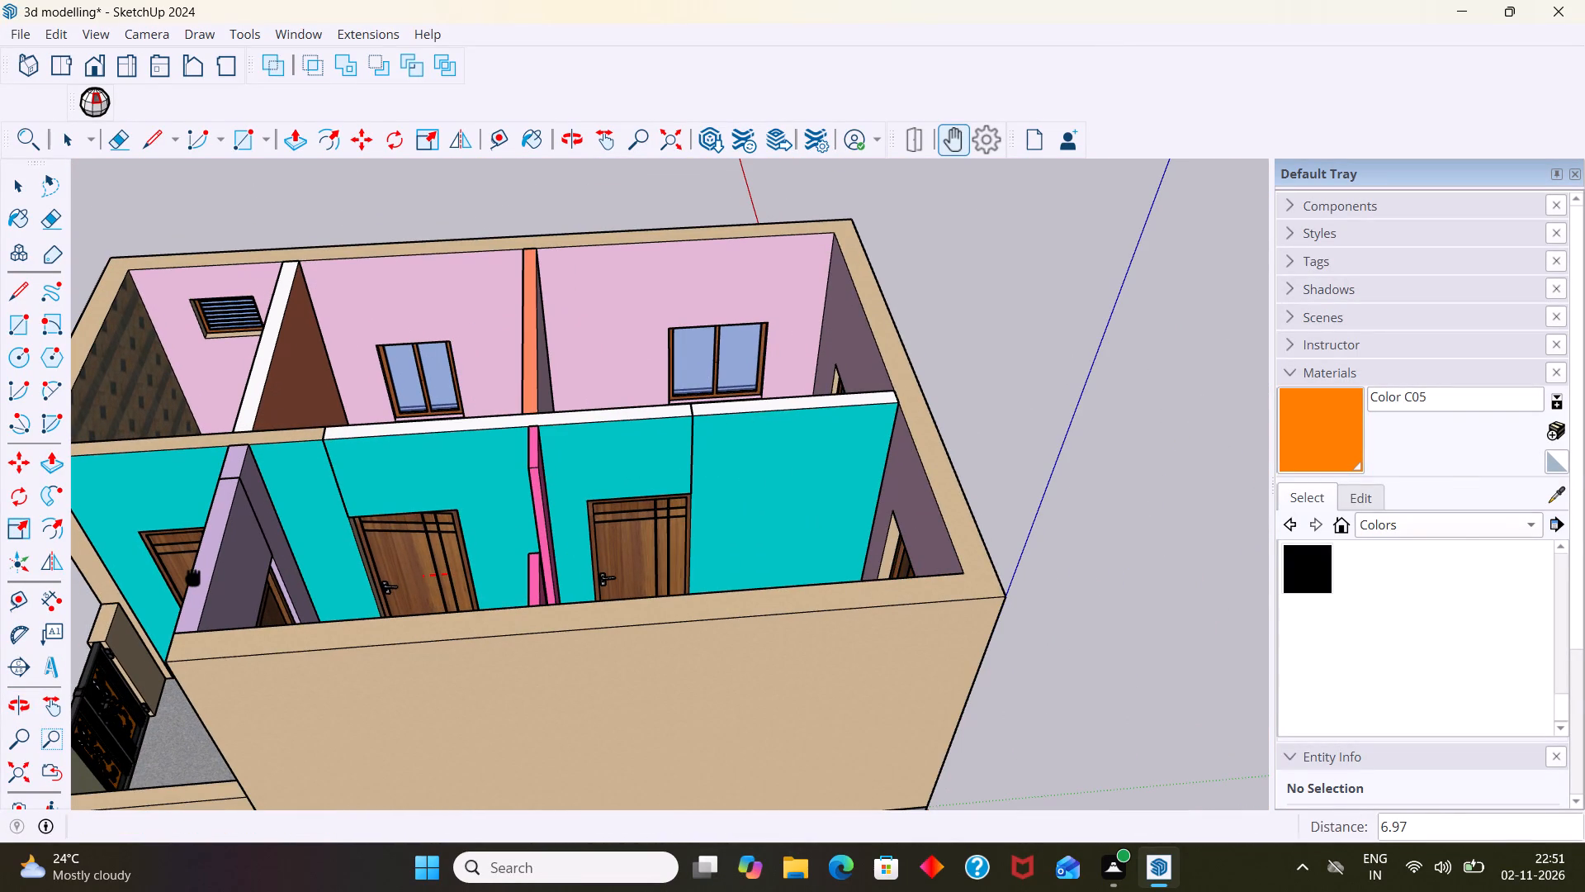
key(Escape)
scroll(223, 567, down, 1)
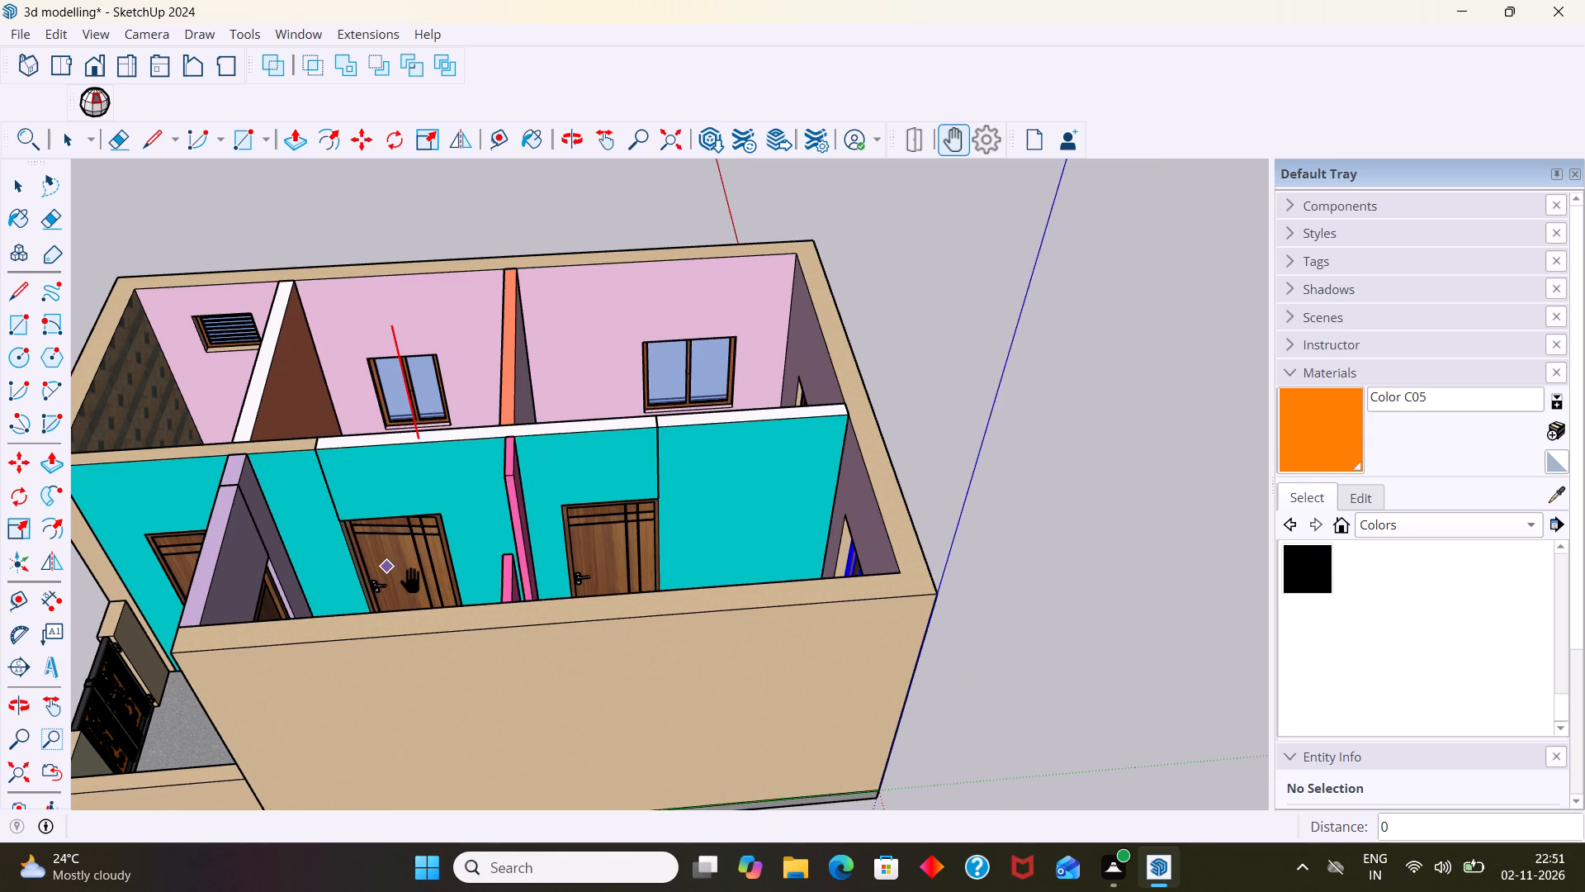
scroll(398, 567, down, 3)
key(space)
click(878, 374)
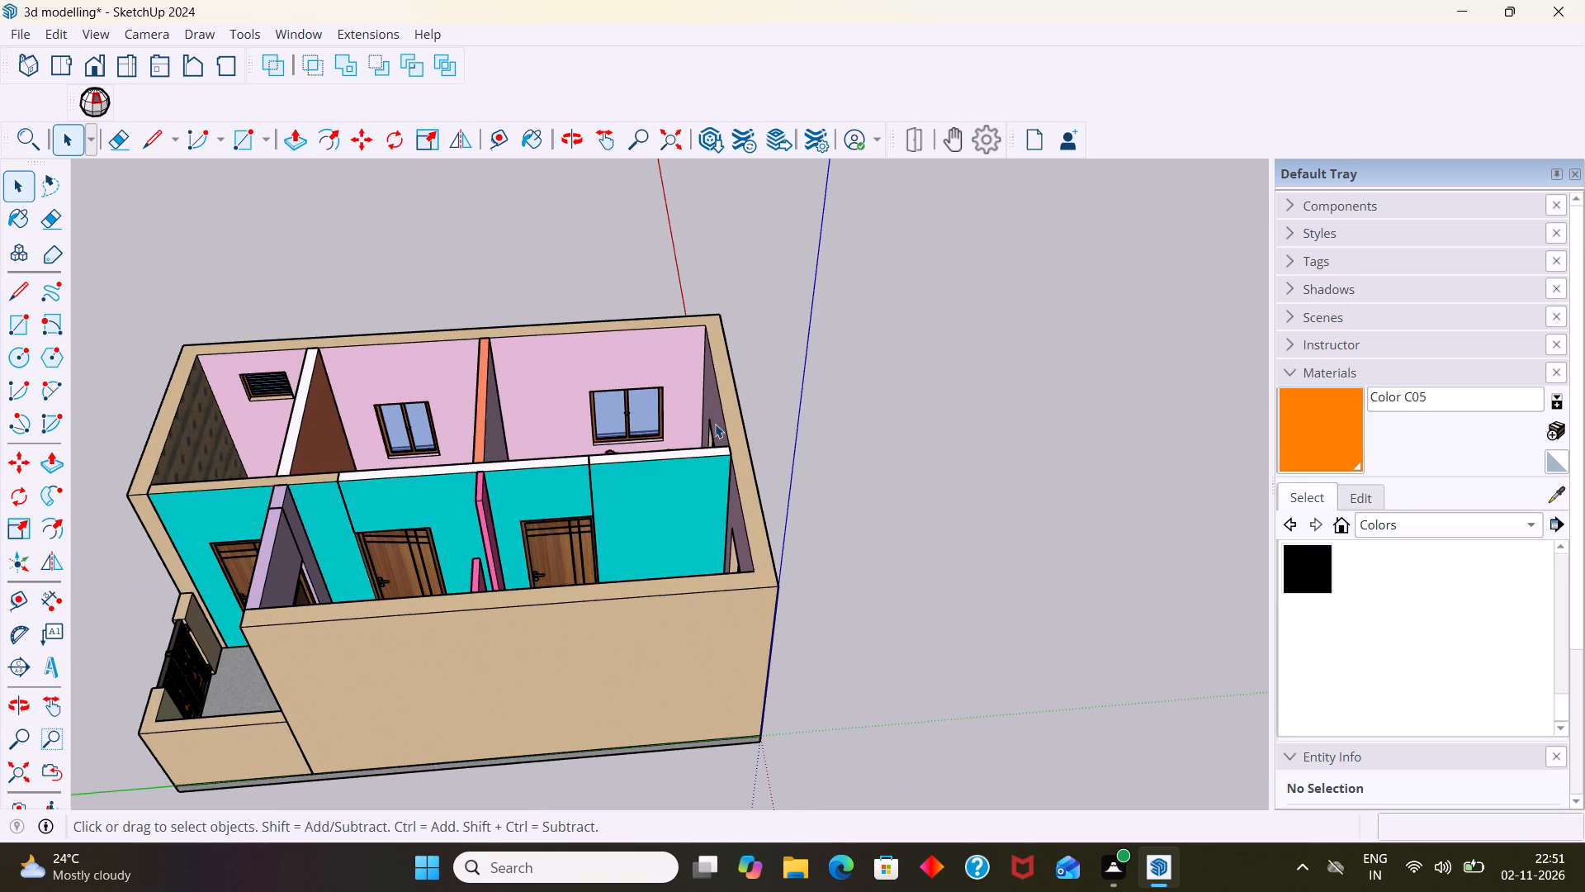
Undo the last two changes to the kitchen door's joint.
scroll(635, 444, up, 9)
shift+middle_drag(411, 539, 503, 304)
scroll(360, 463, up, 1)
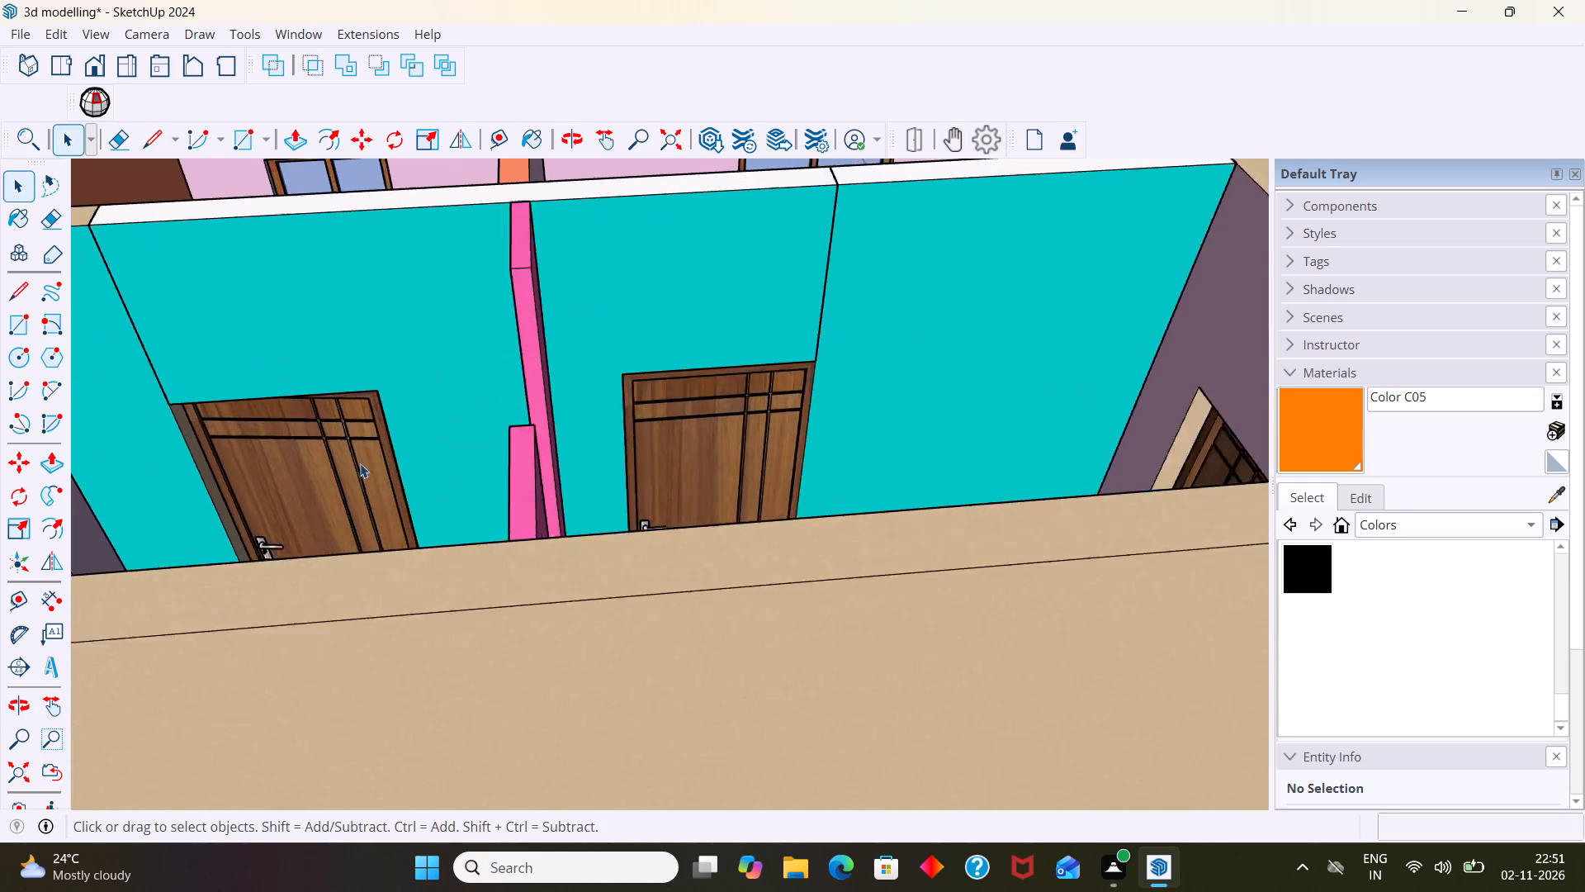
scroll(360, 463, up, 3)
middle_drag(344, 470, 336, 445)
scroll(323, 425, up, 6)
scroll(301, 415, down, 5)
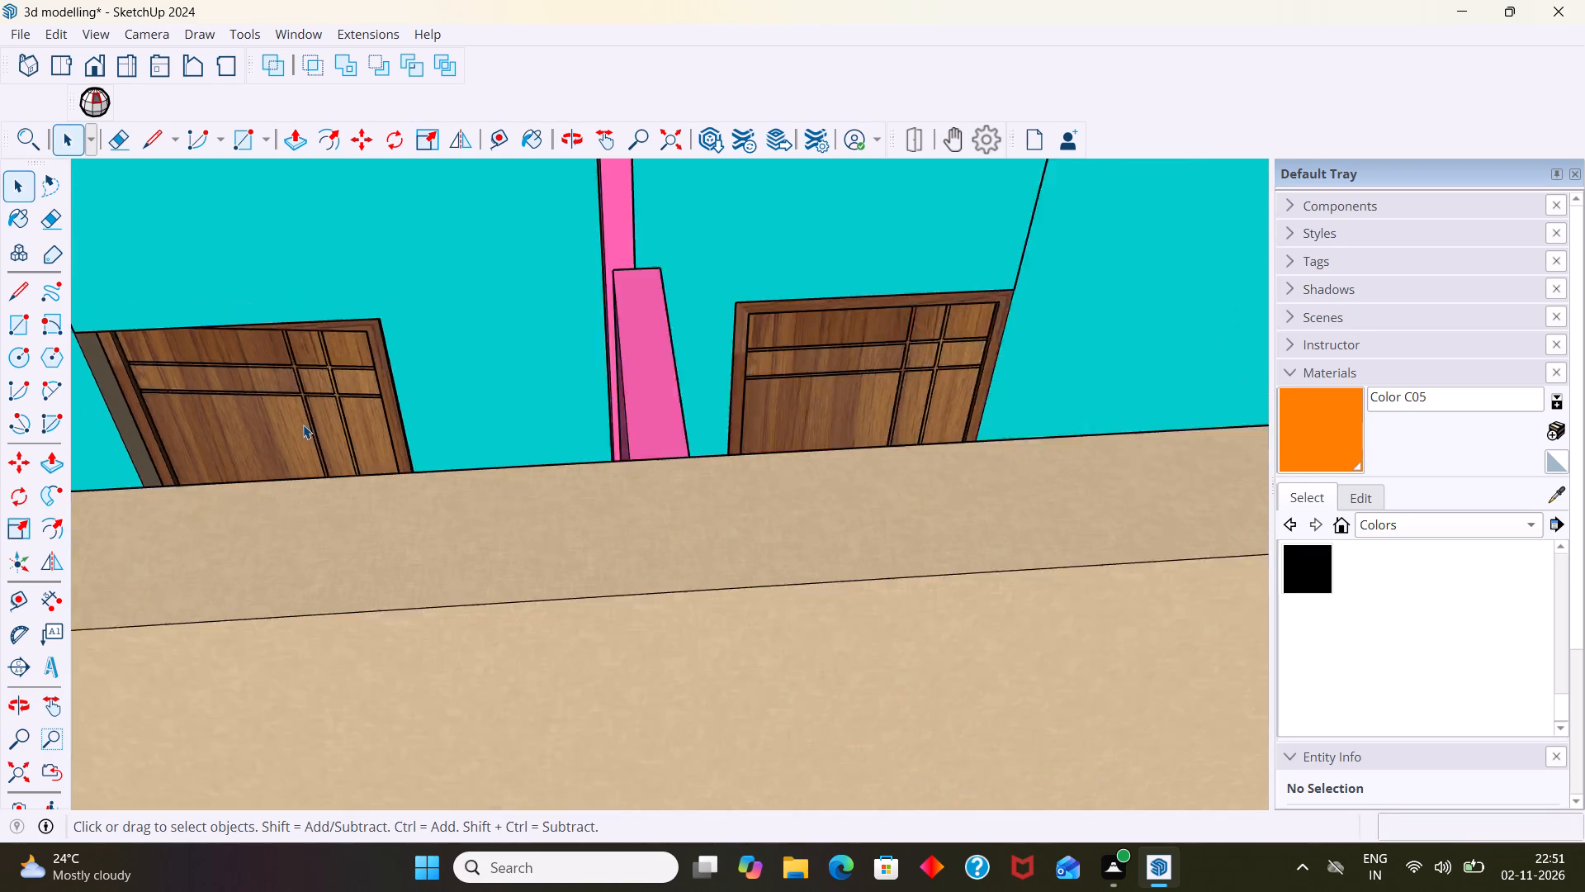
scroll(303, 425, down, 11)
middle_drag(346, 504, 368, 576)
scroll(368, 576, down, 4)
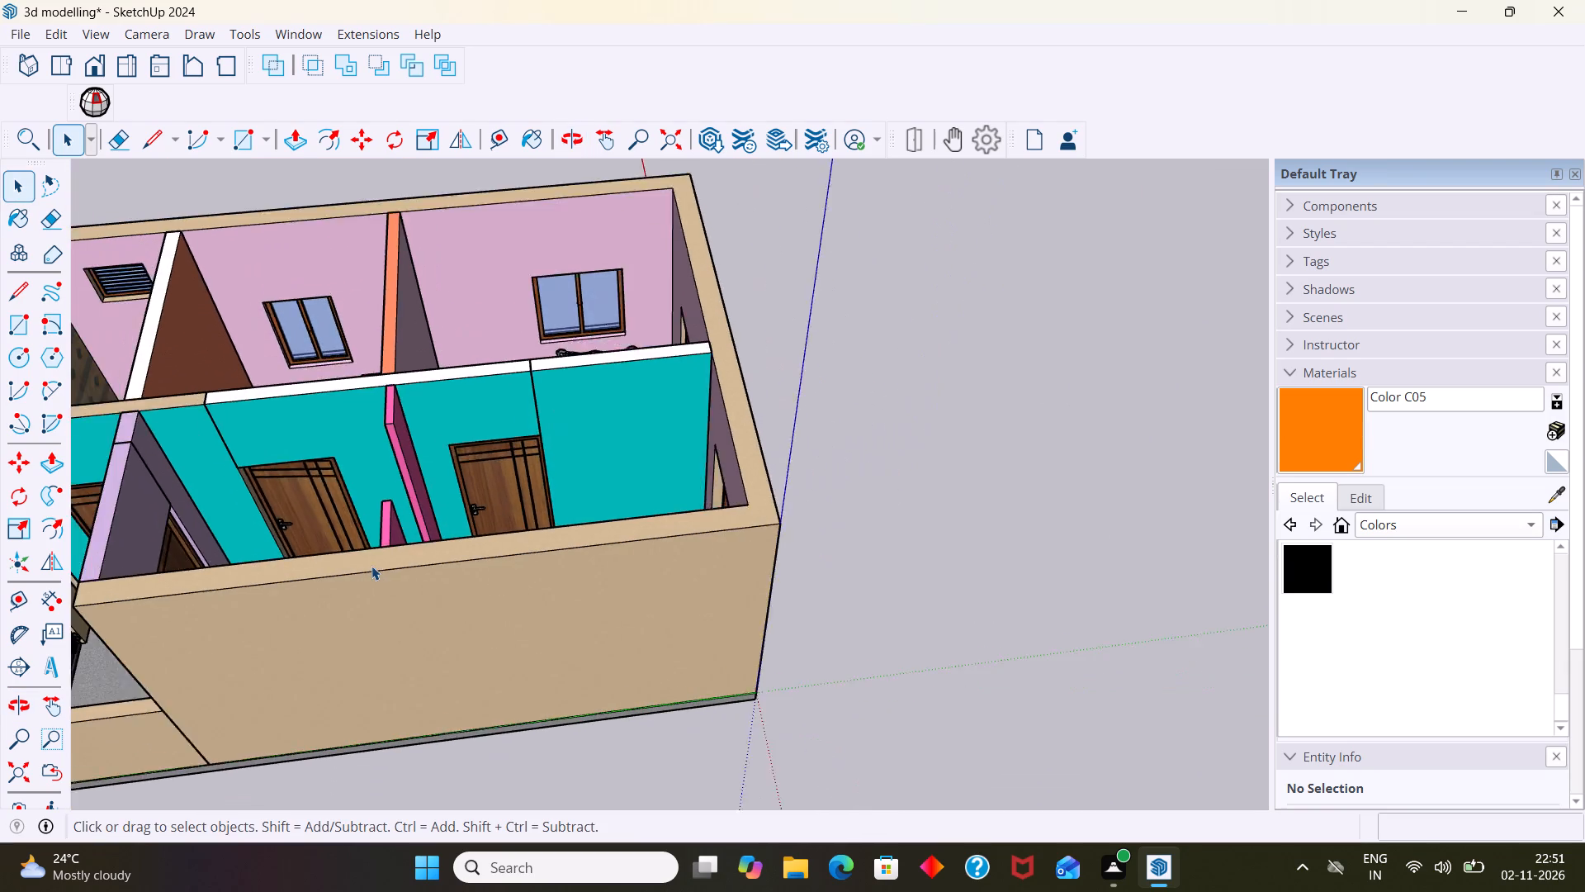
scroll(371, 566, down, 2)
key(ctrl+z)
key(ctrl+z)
Examine the kitchen door and the neighbouring bedroom door from the dining and living area side.
scroll(364, 543, down, 2)
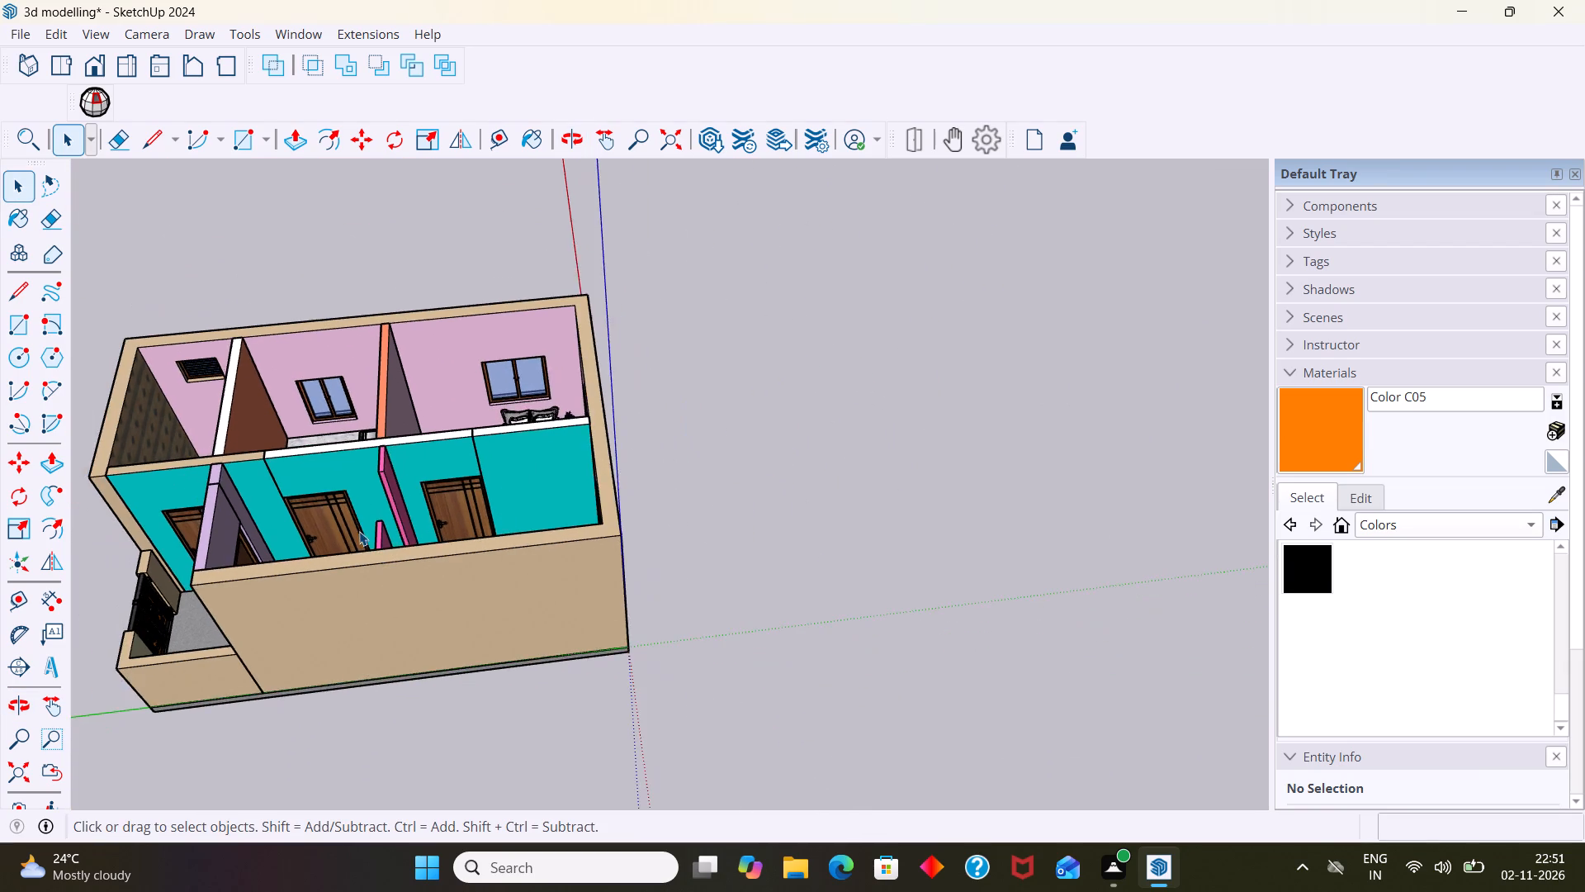
scroll(342, 528, up, 12)
middle_drag(315, 524, 307, 505)
scroll(305, 505, up, 2)
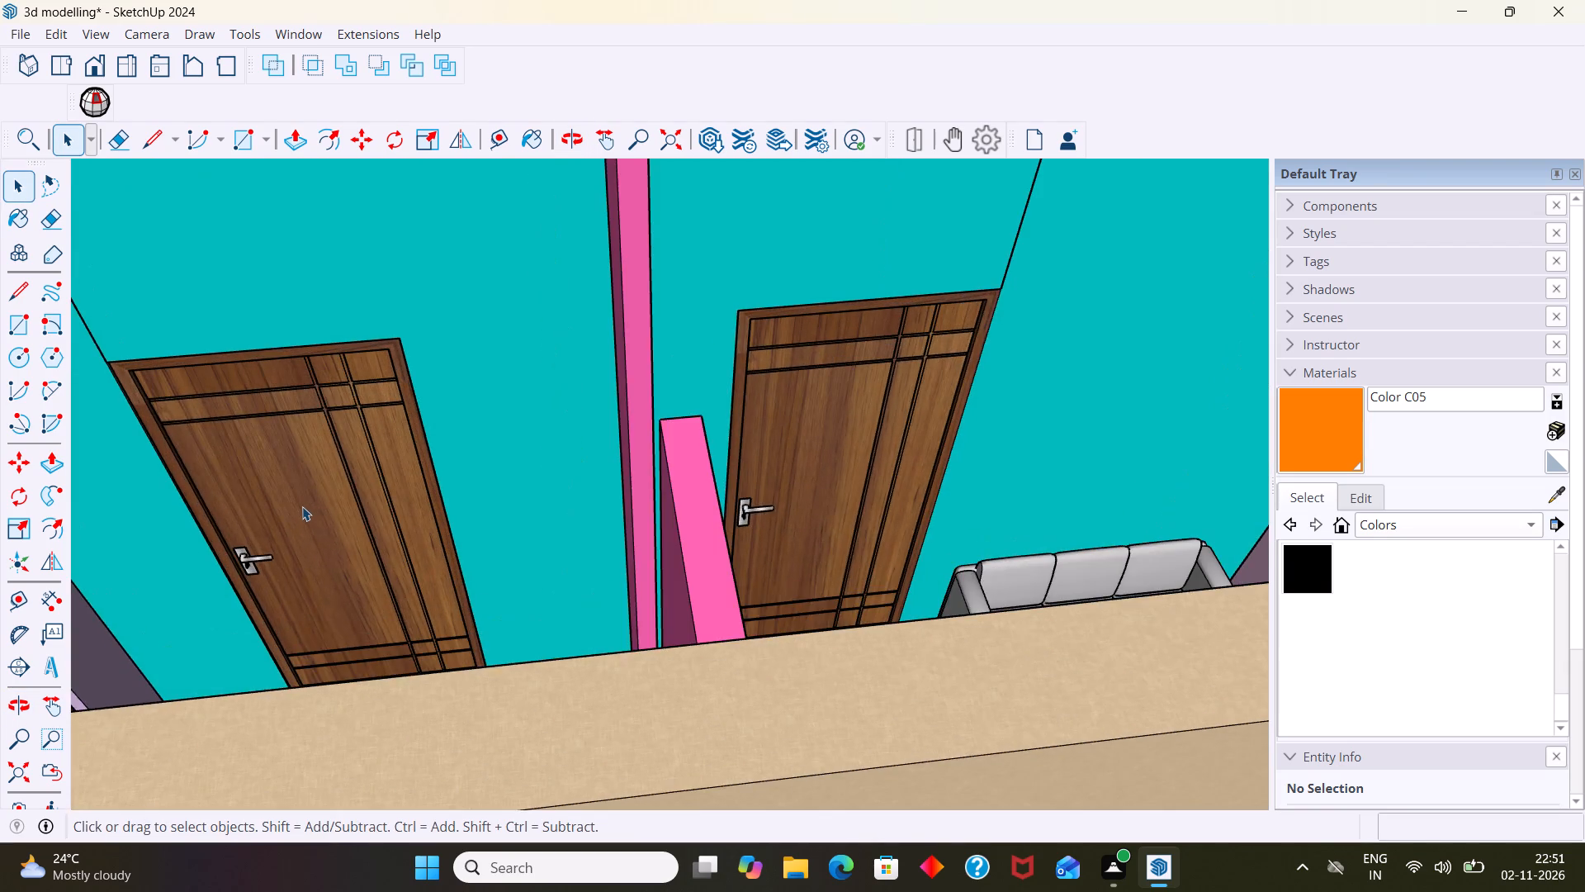
scroll(302, 506, up, 6)
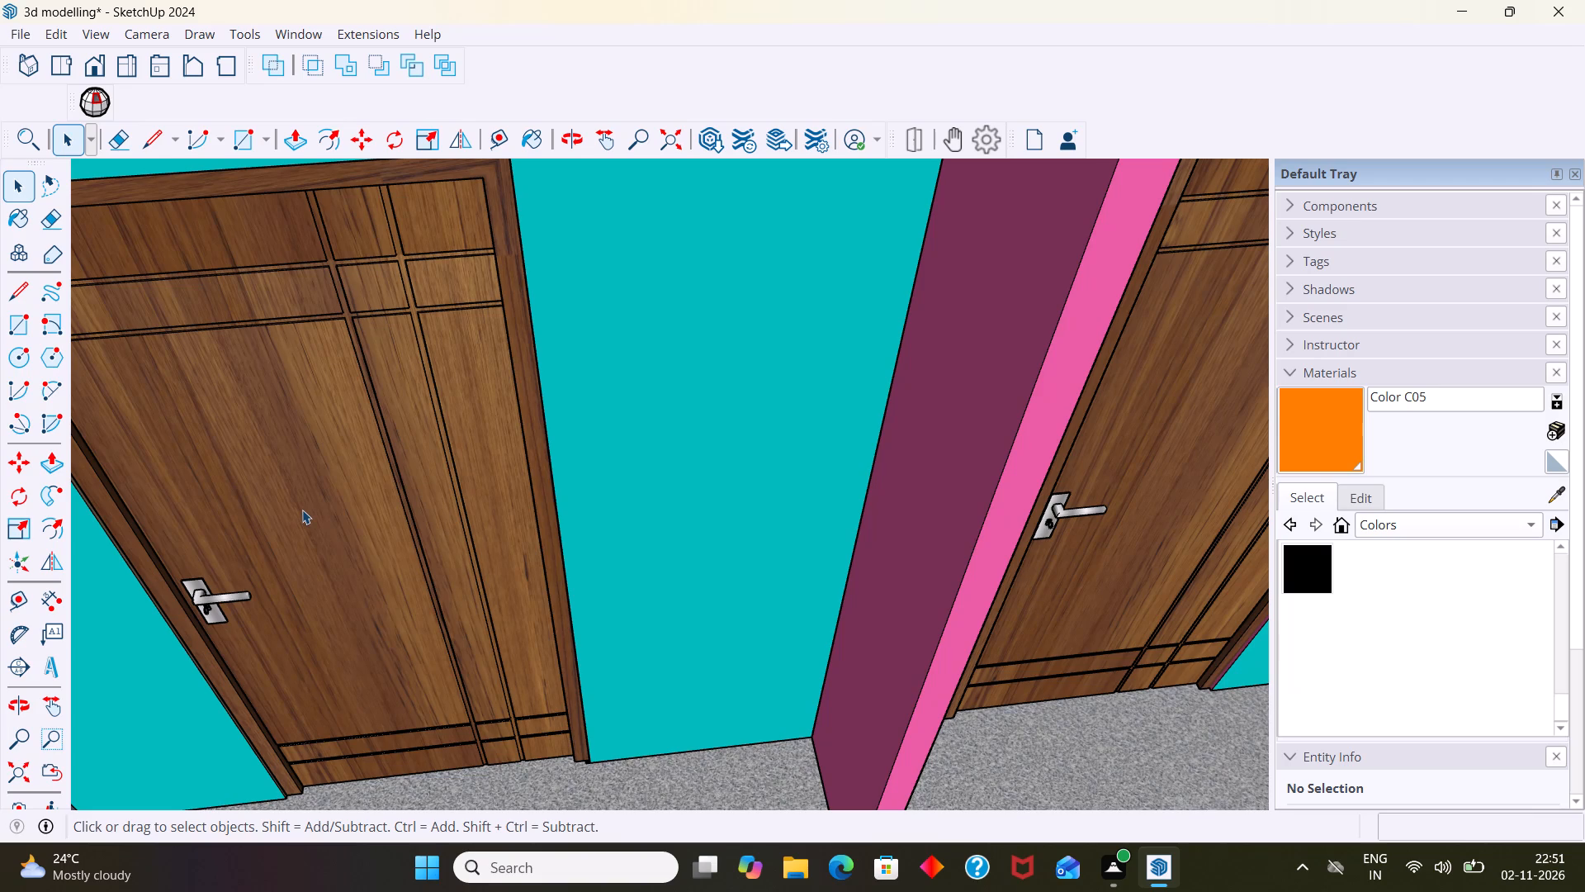
scroll(302, 510, down, 6)
middle_drag(376, 633, 405, 721)
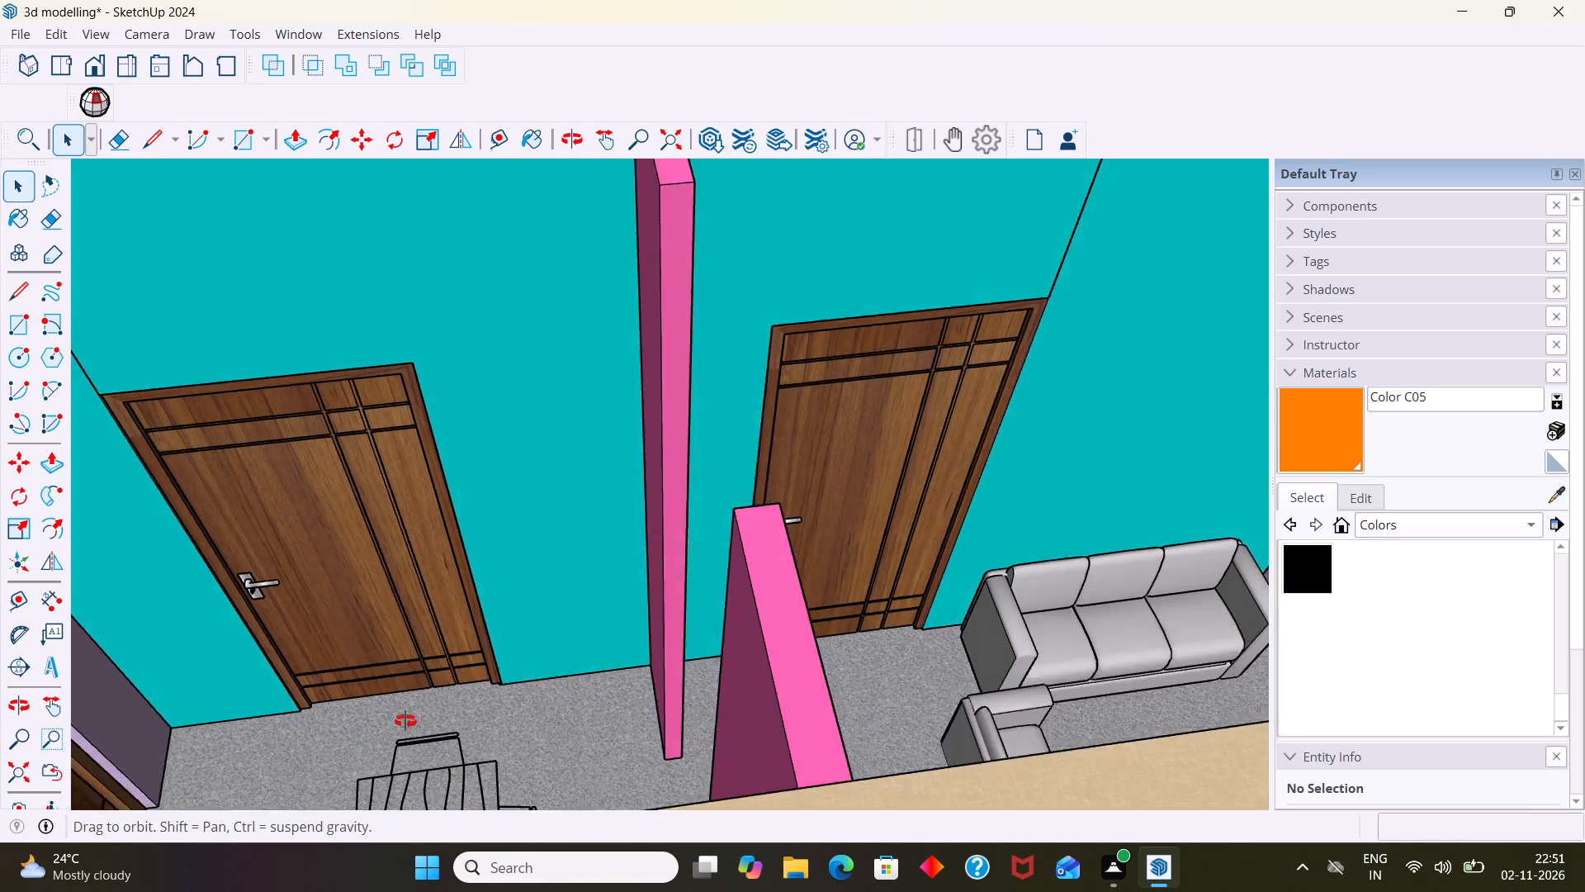
middle_drag(405, 721, 332, 640)
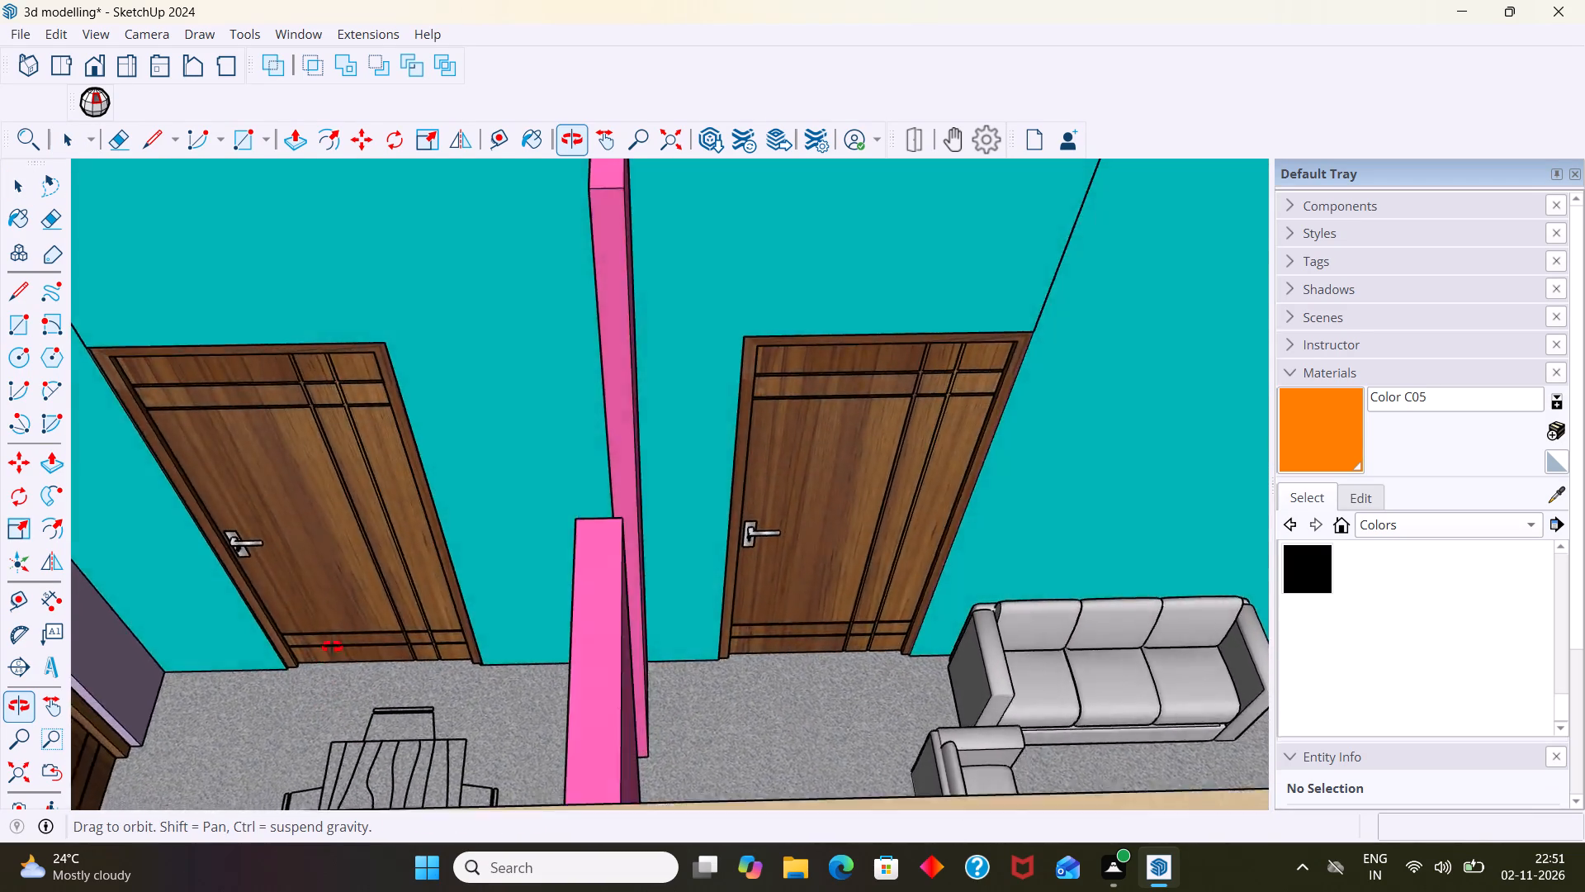
middle_drag(332, 640, 316, 663)
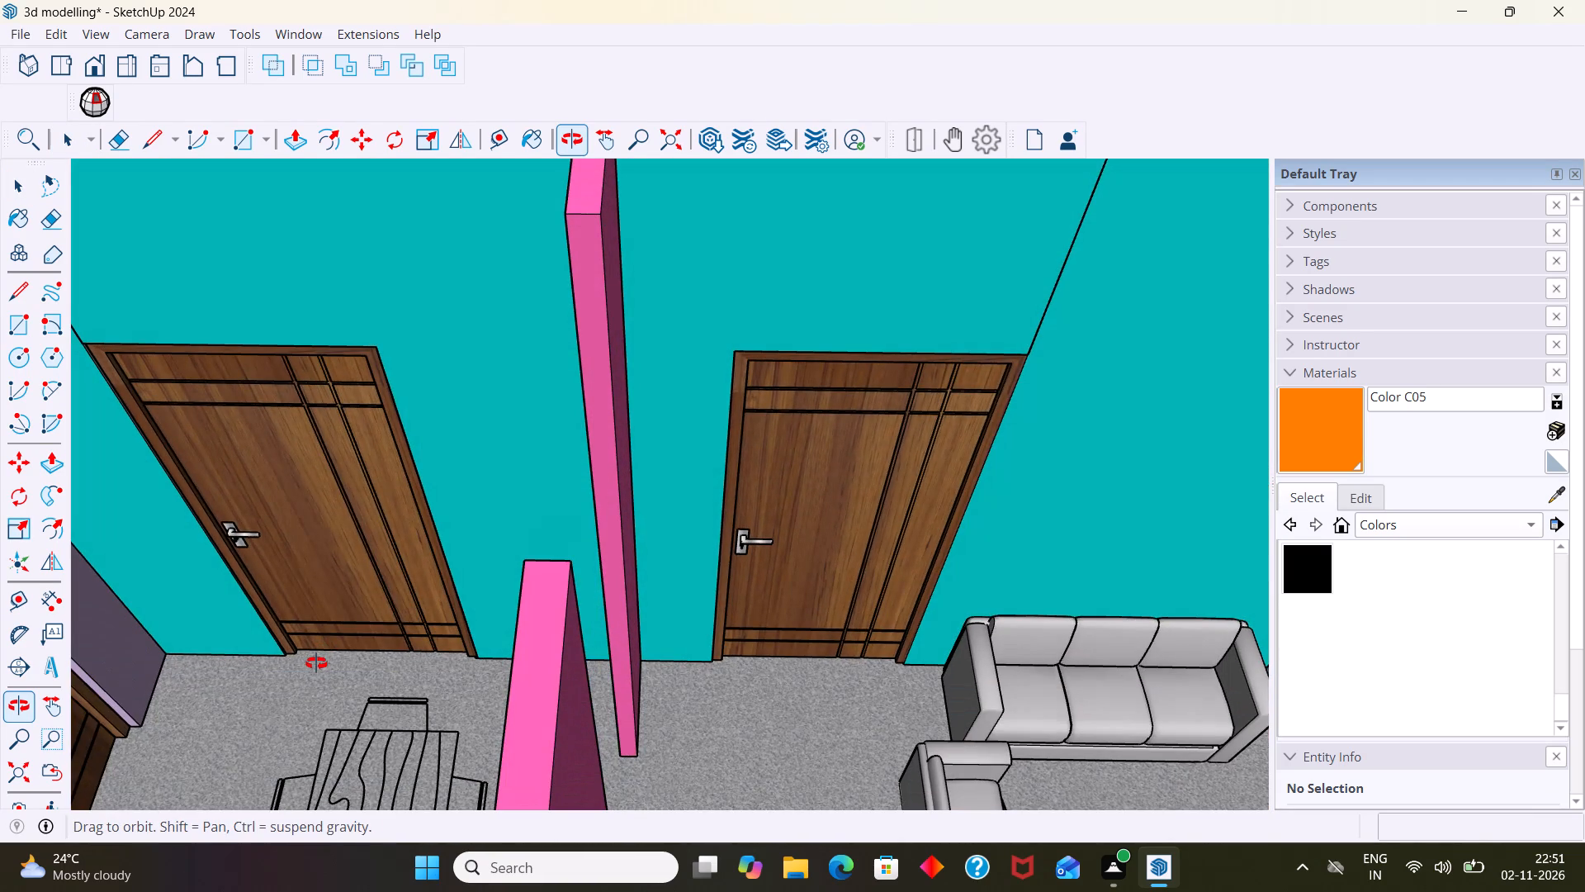
middle_drag(316, 663, 315, 663)
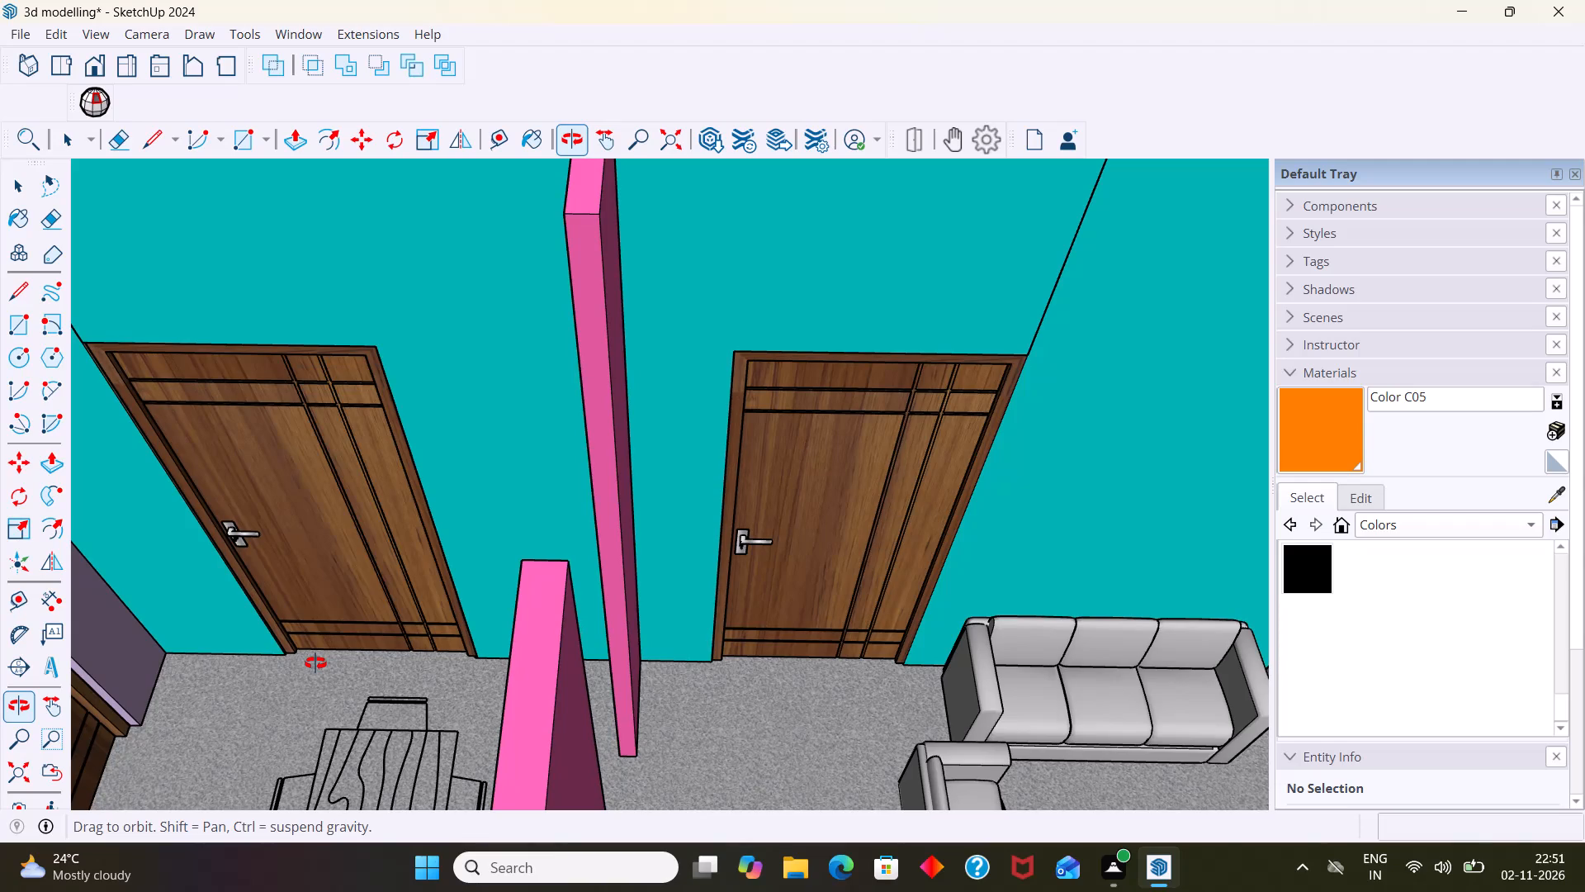
middle_drag(315, 663, 327, 654)
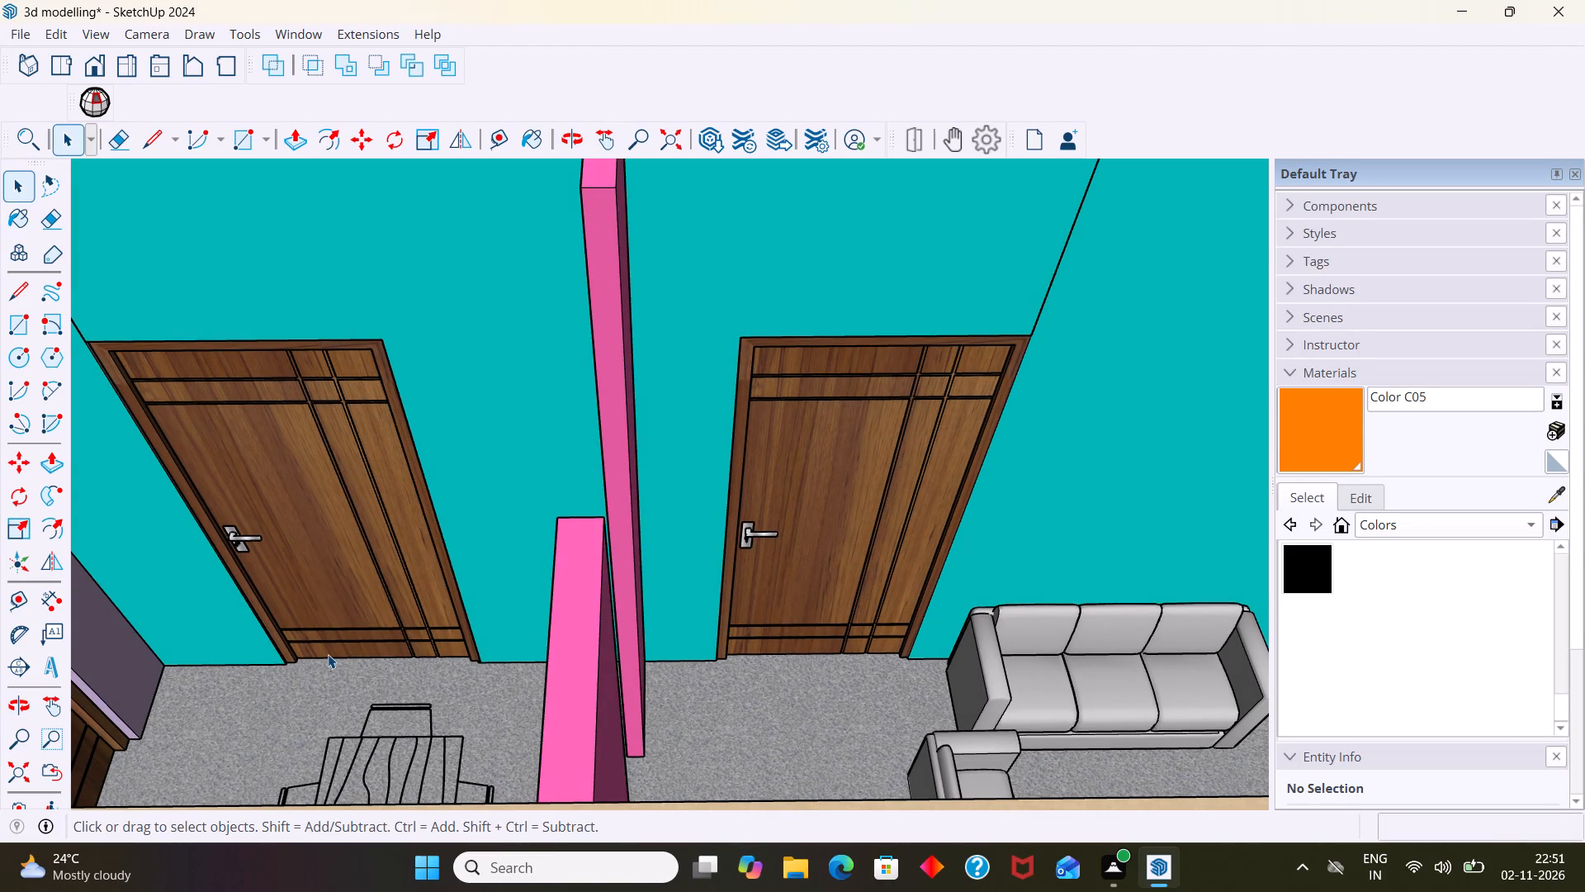
scroll(327, 655, down, 8)
middle_drag(339, 619, 357, 669)
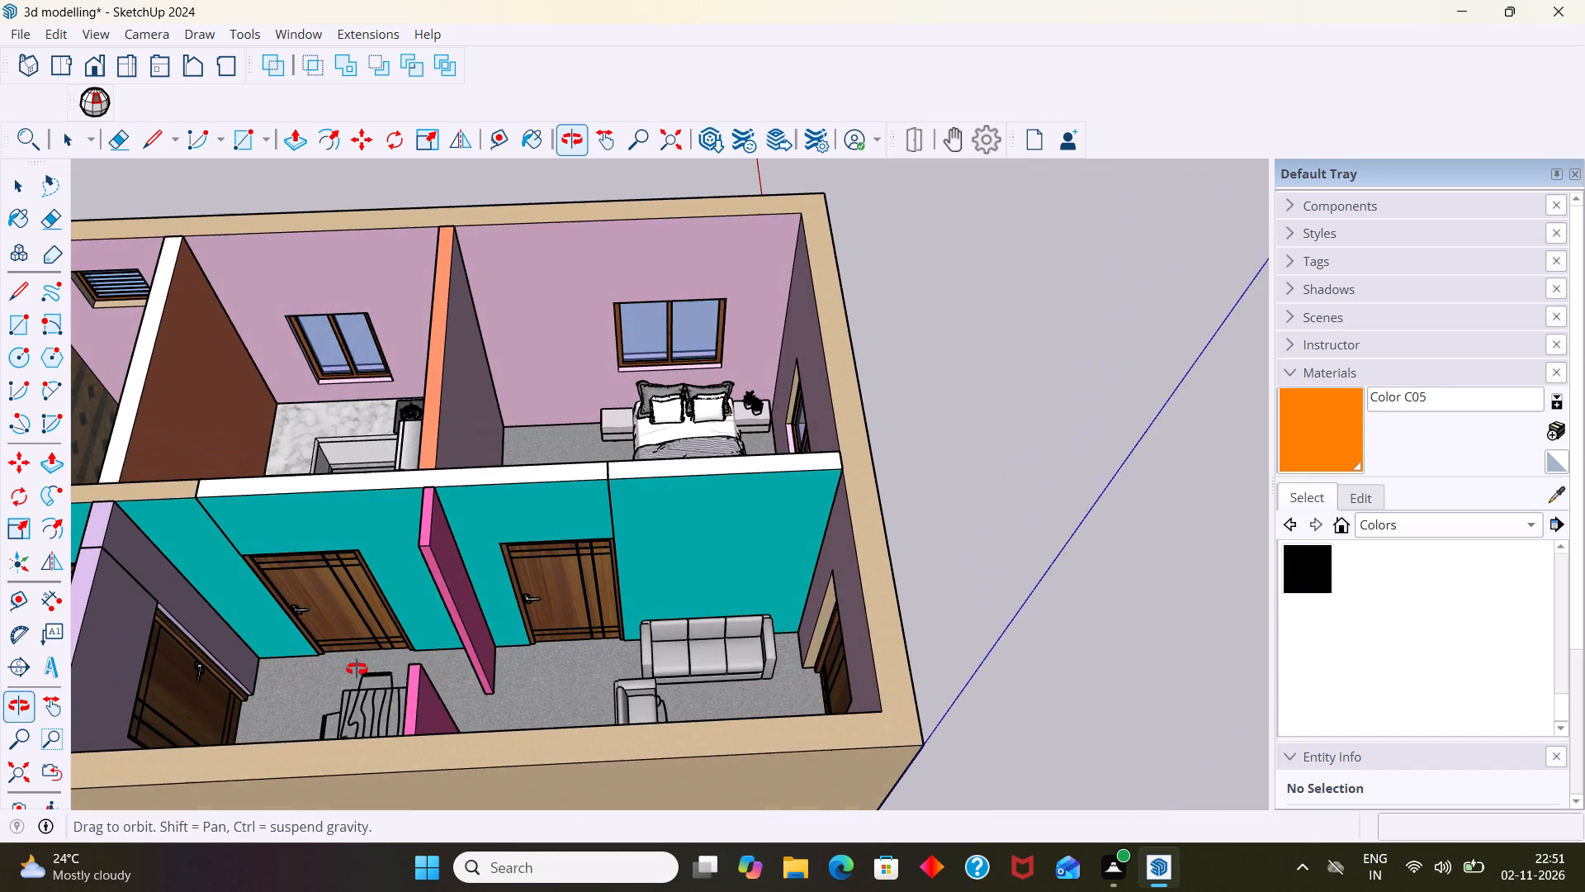
middle_drag(357, 669, 297, 654)
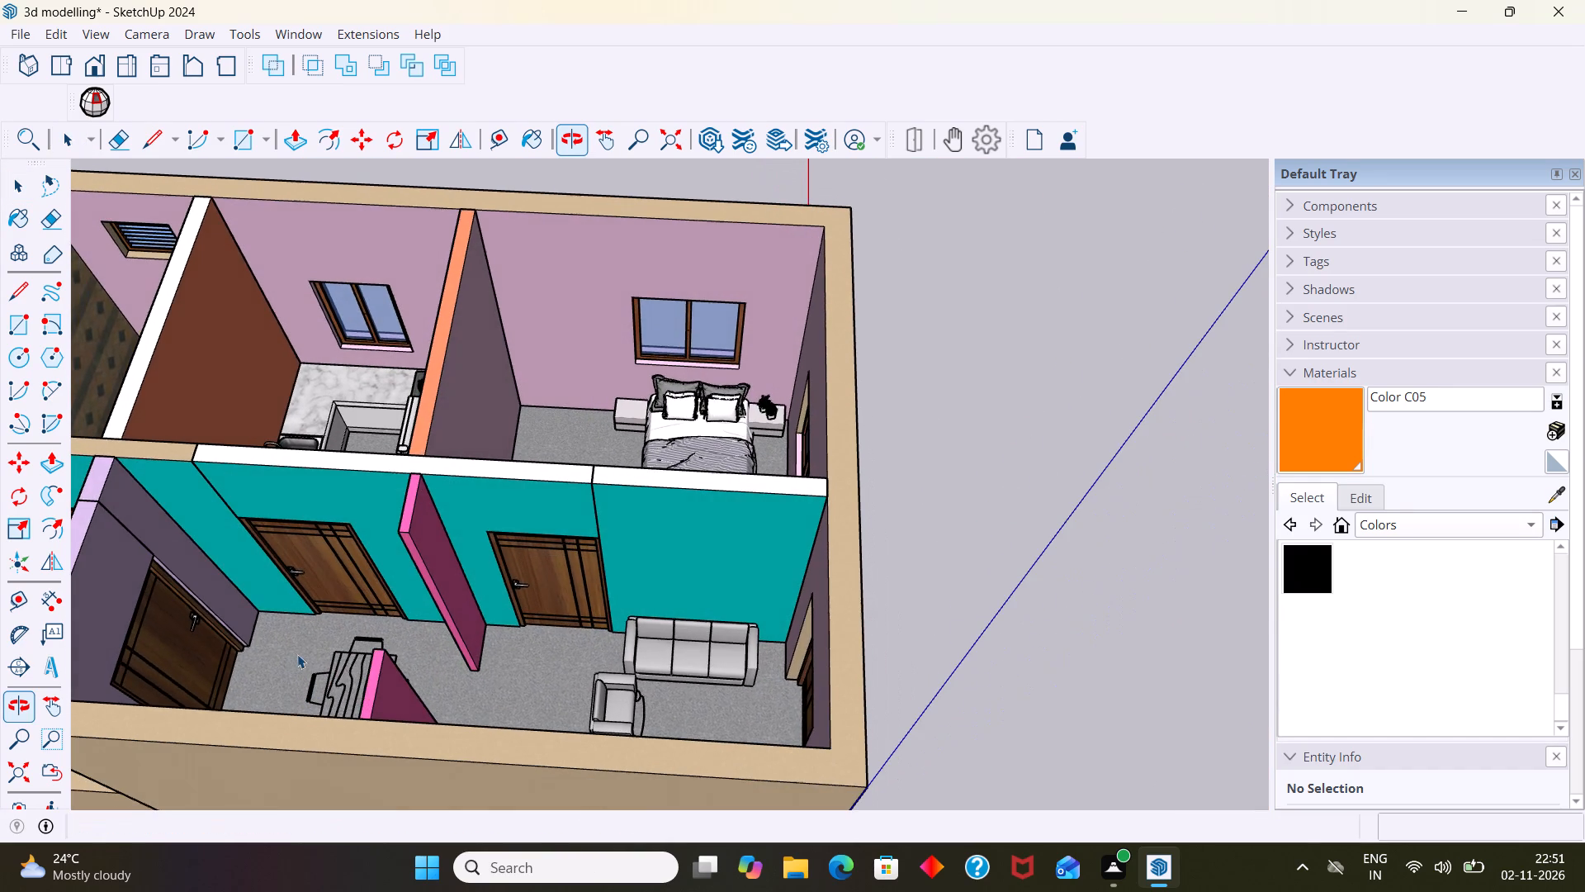
middle_click(297, 654)
scroll(297, 654, up, 12)
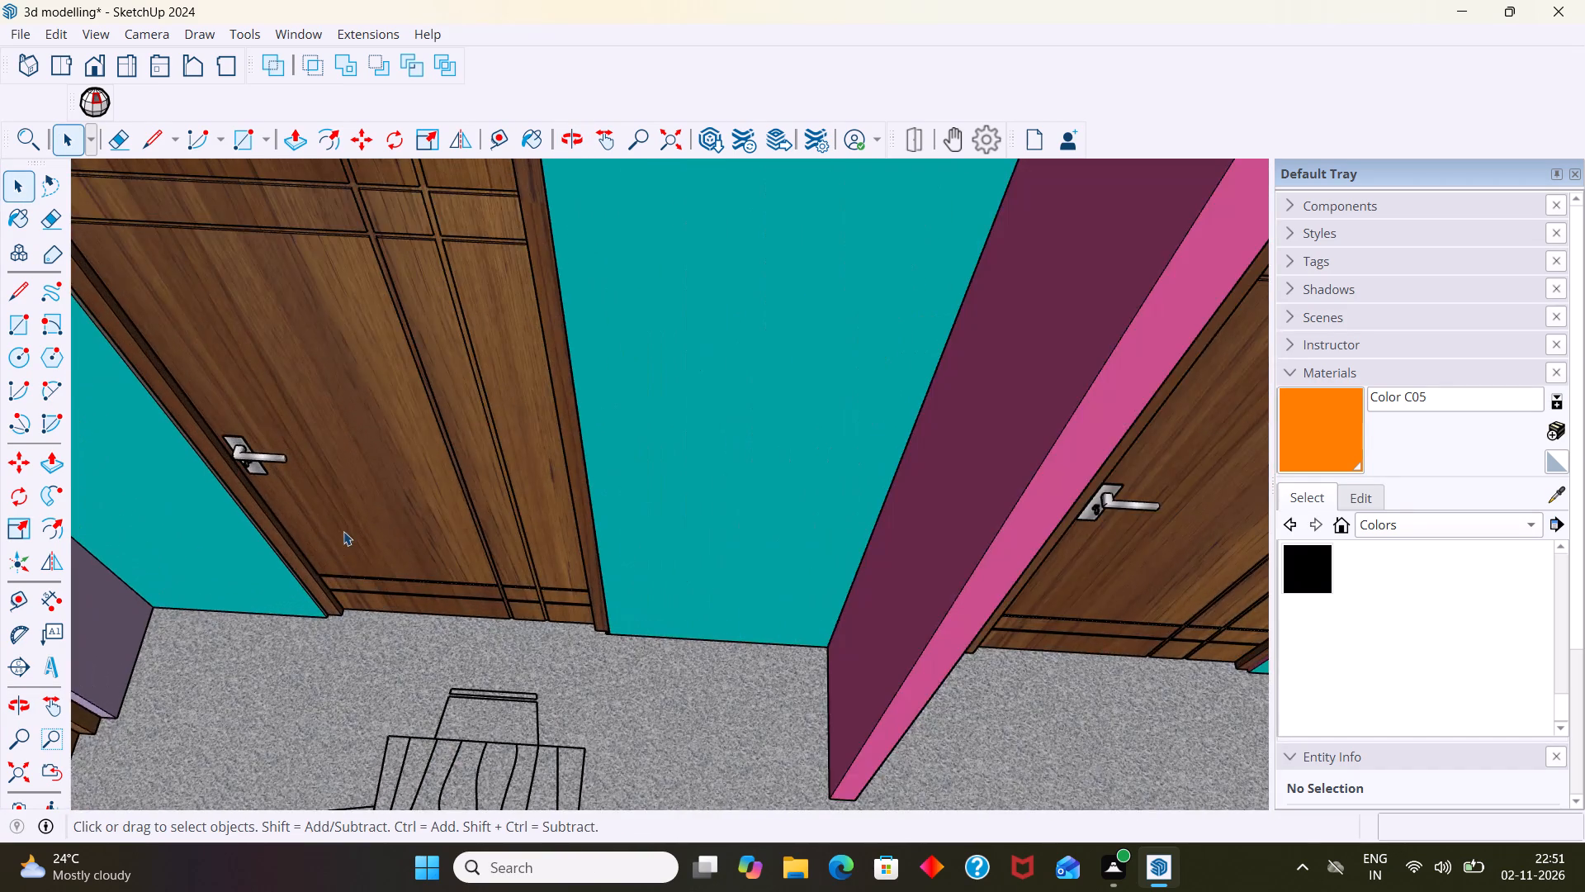
scroll(346, 524, up, 2)
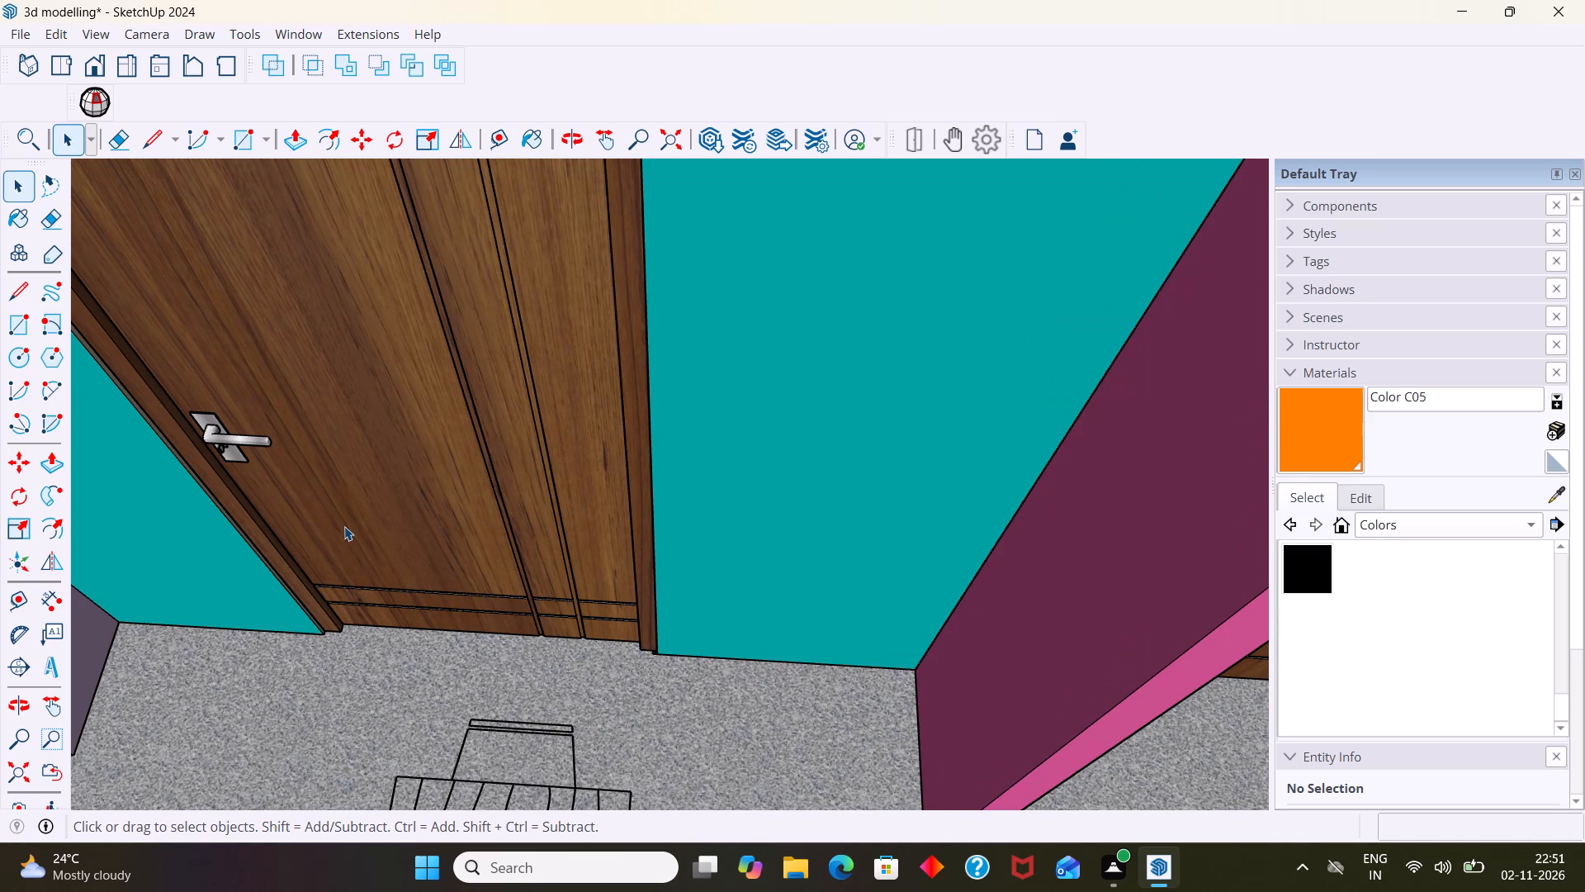
scroll(344, 526, down, 8)
scroll(339, 527, up, 4)
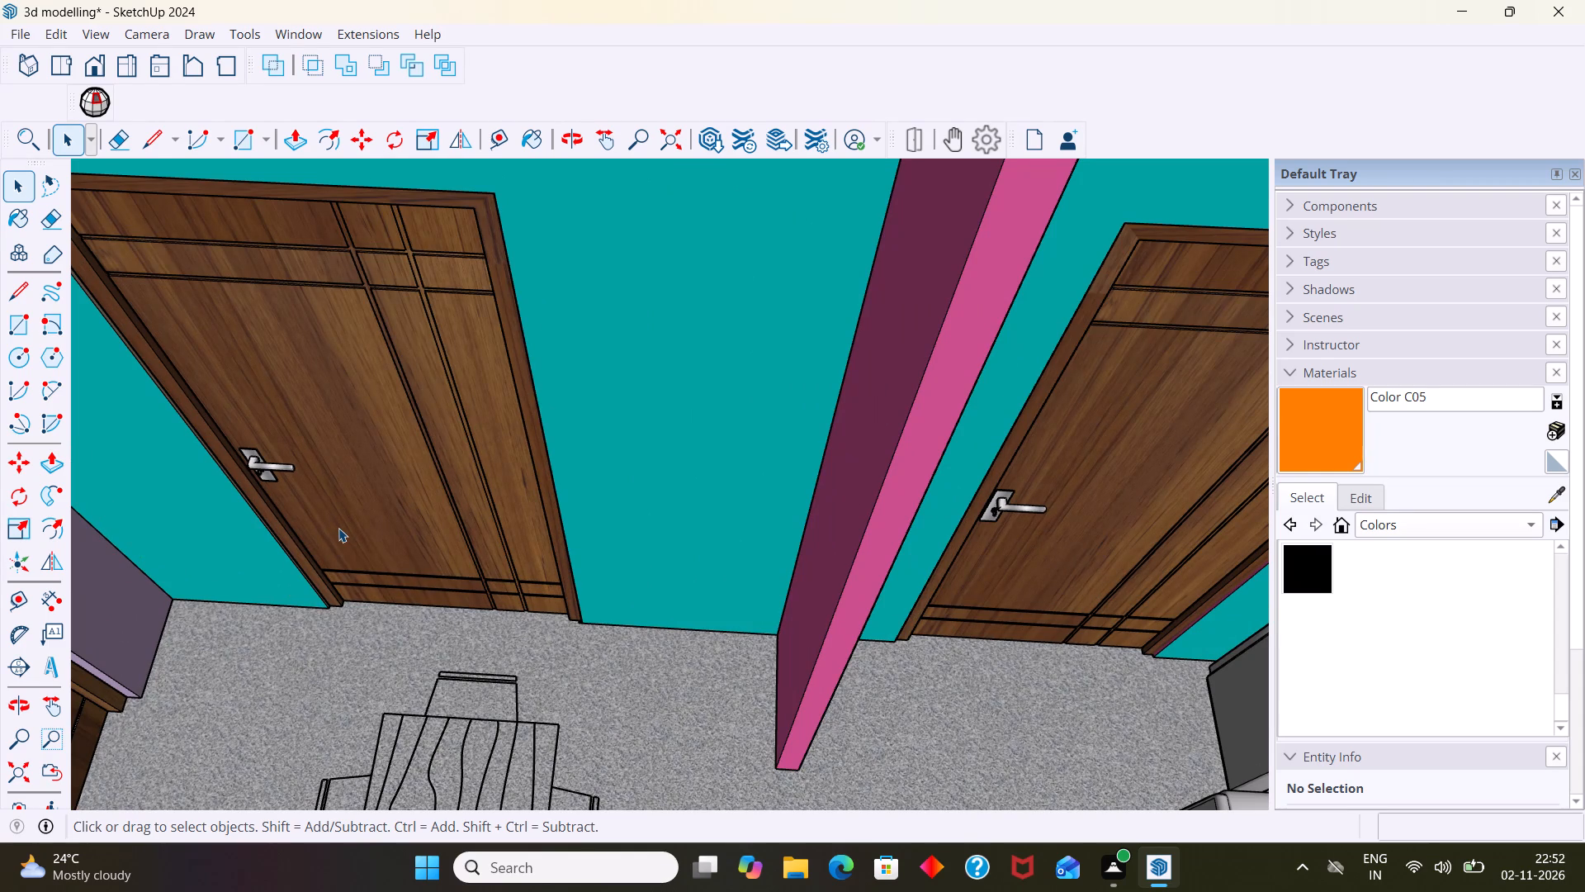
scroll(369, 528, down, 2)
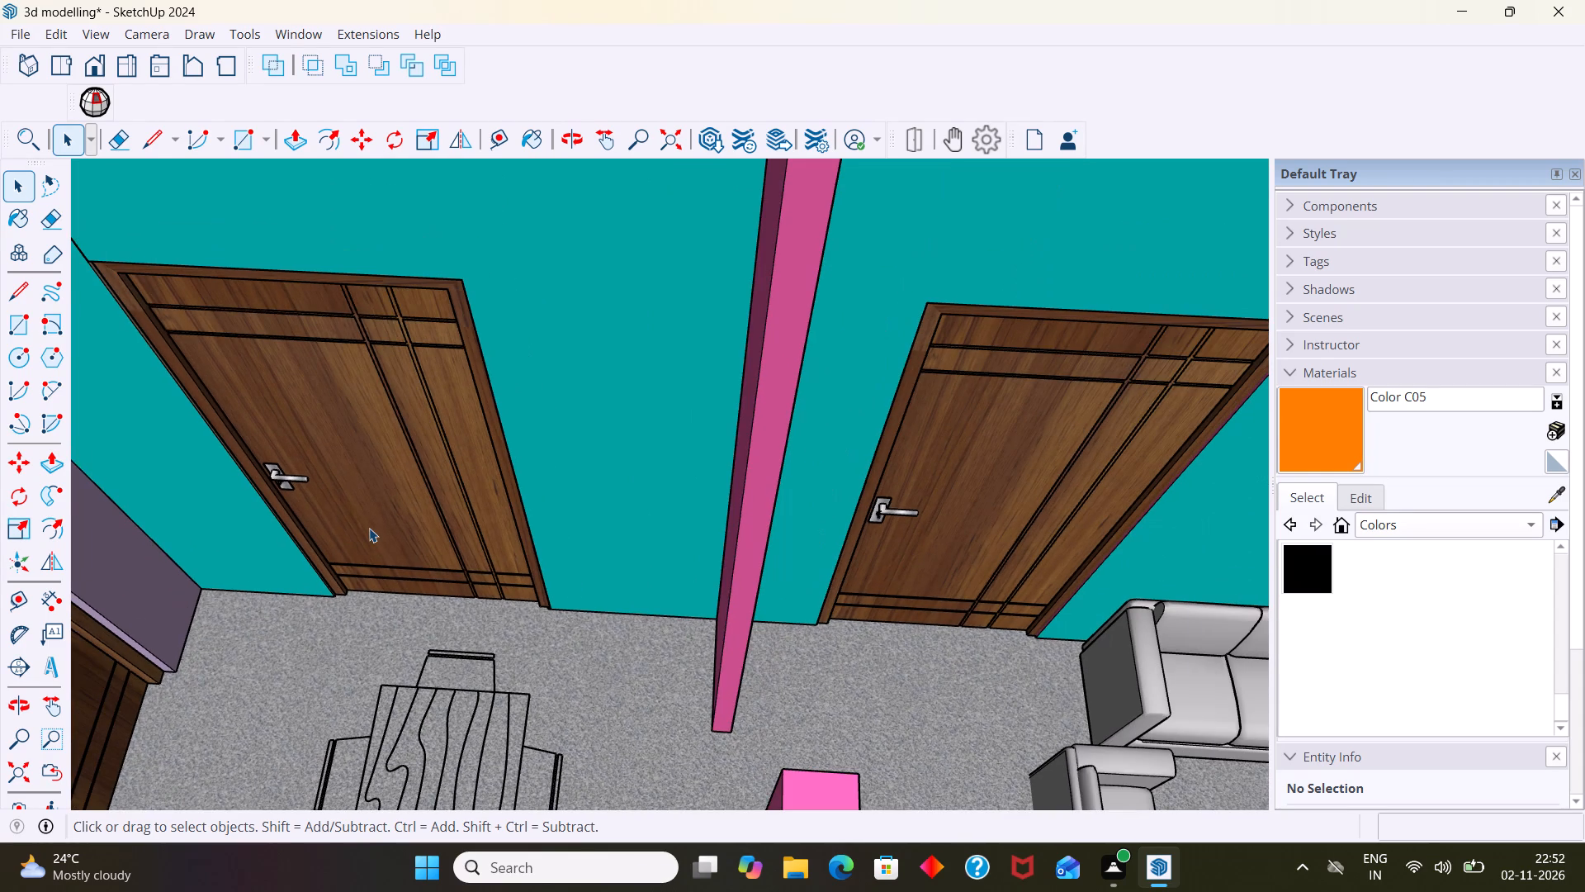
Select the door leaf group inside the kitchen door component and set its joint type to hinge.
click(369, 528)
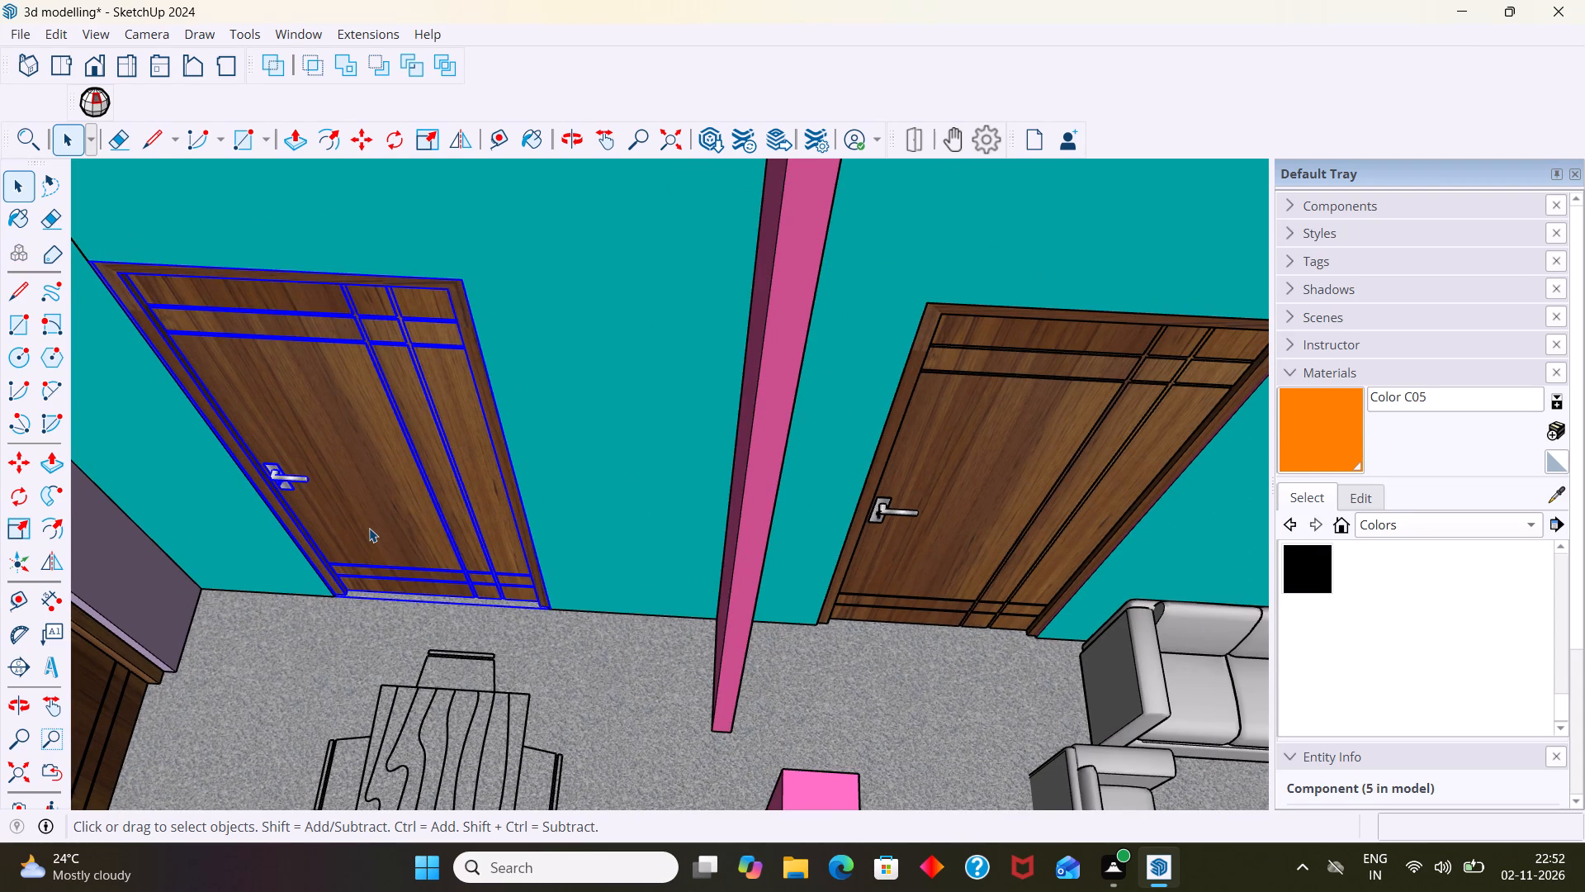
scroll(369, 528, up, 7)
scroll(369, 528, down, 5)
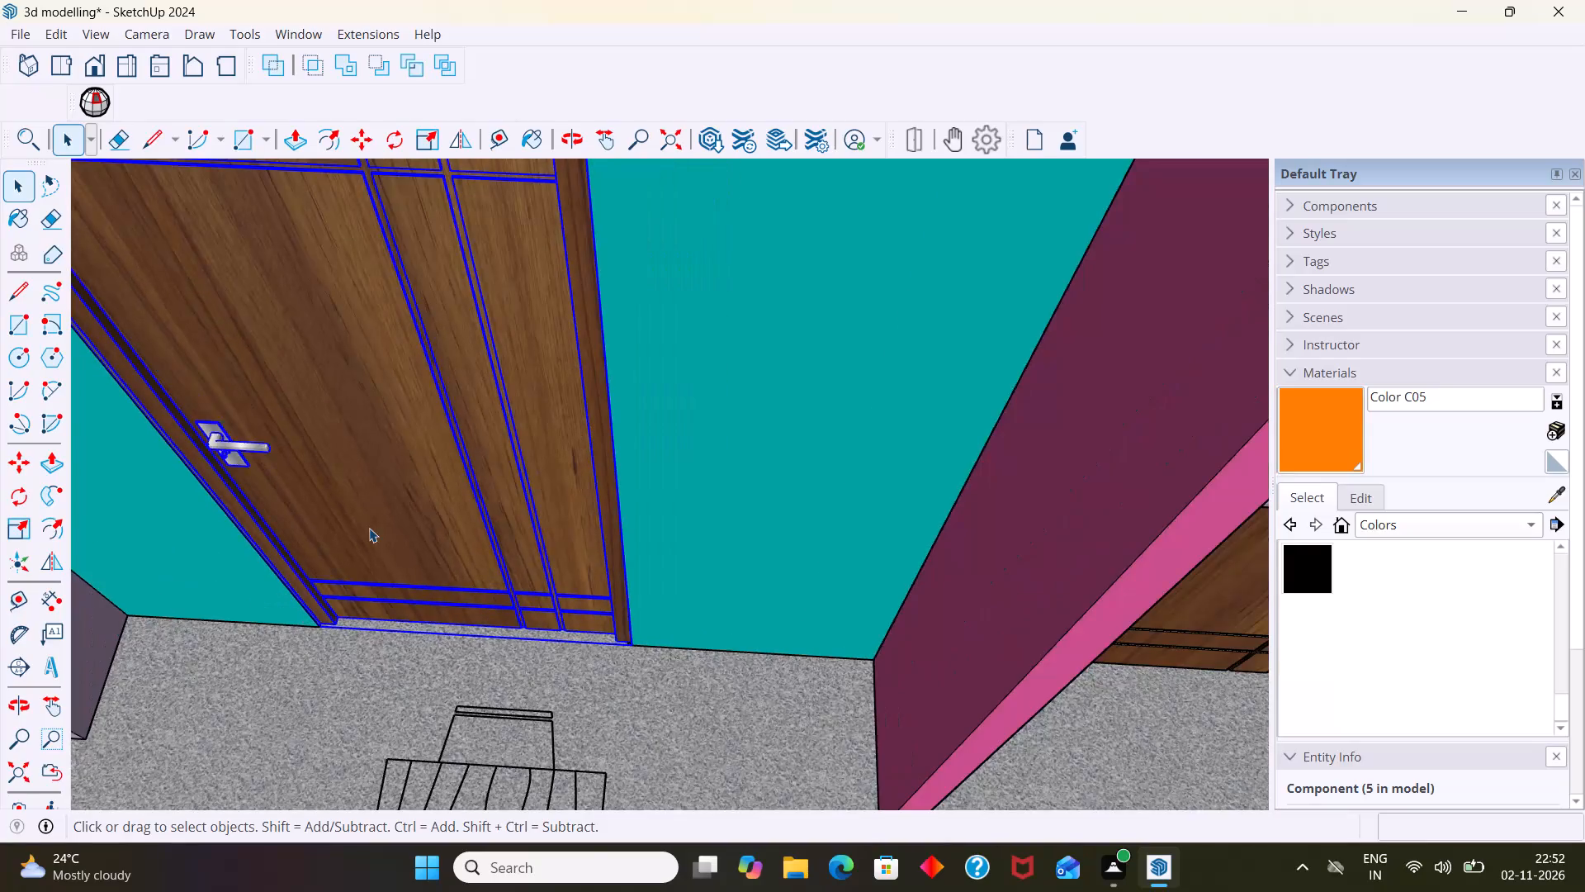
scroll(369, 528, down, 1)
click(342, 641)
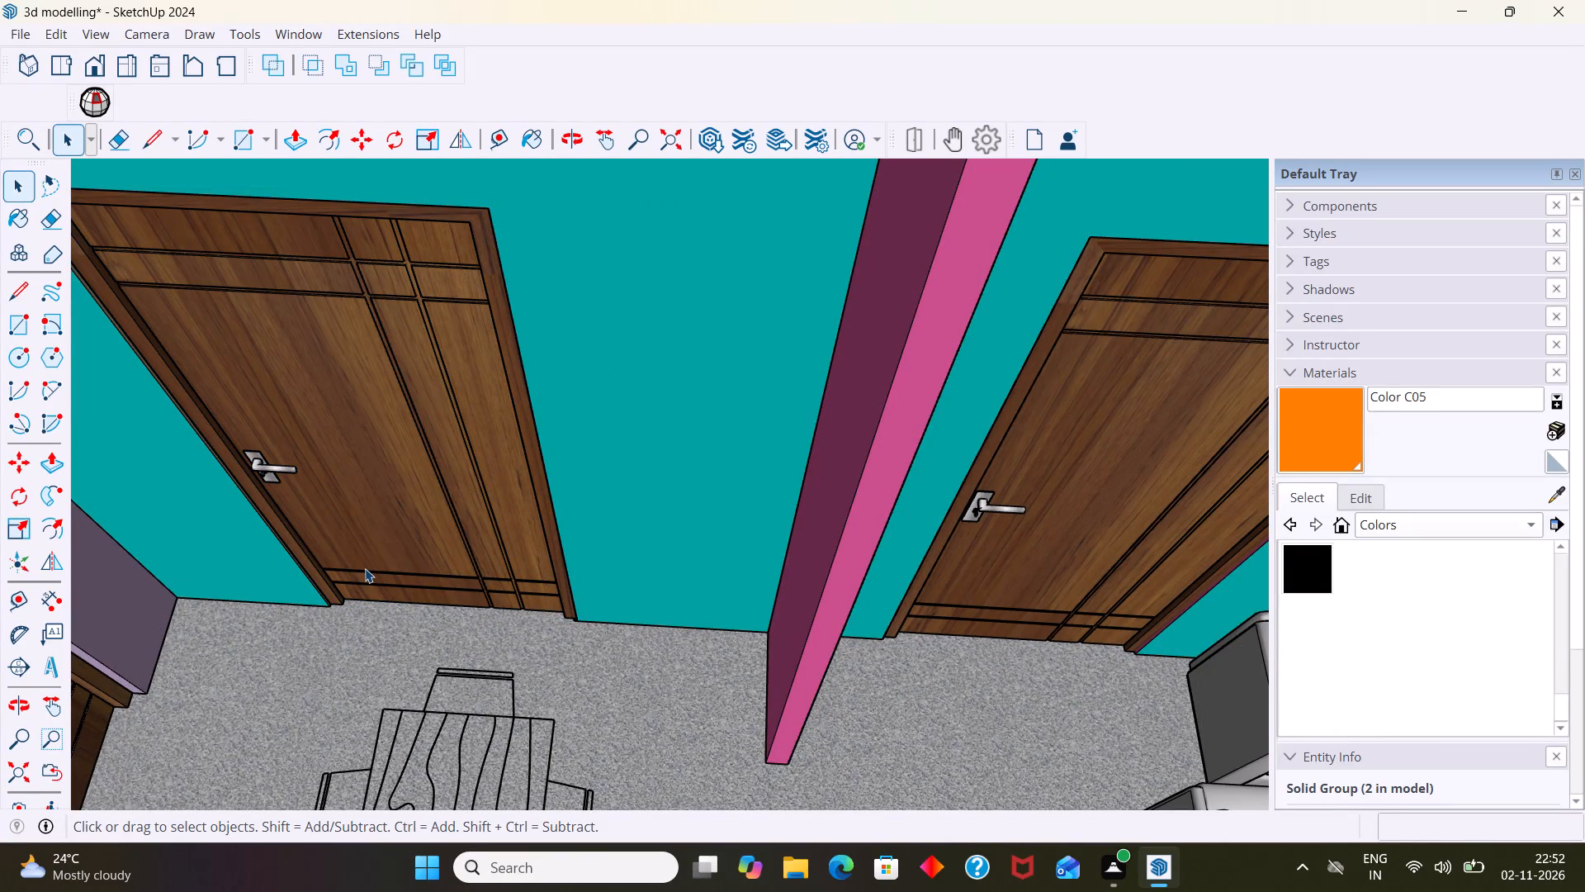
double_click(371, 554)
scroll(371, 554, up, 2)
click(371, 554)
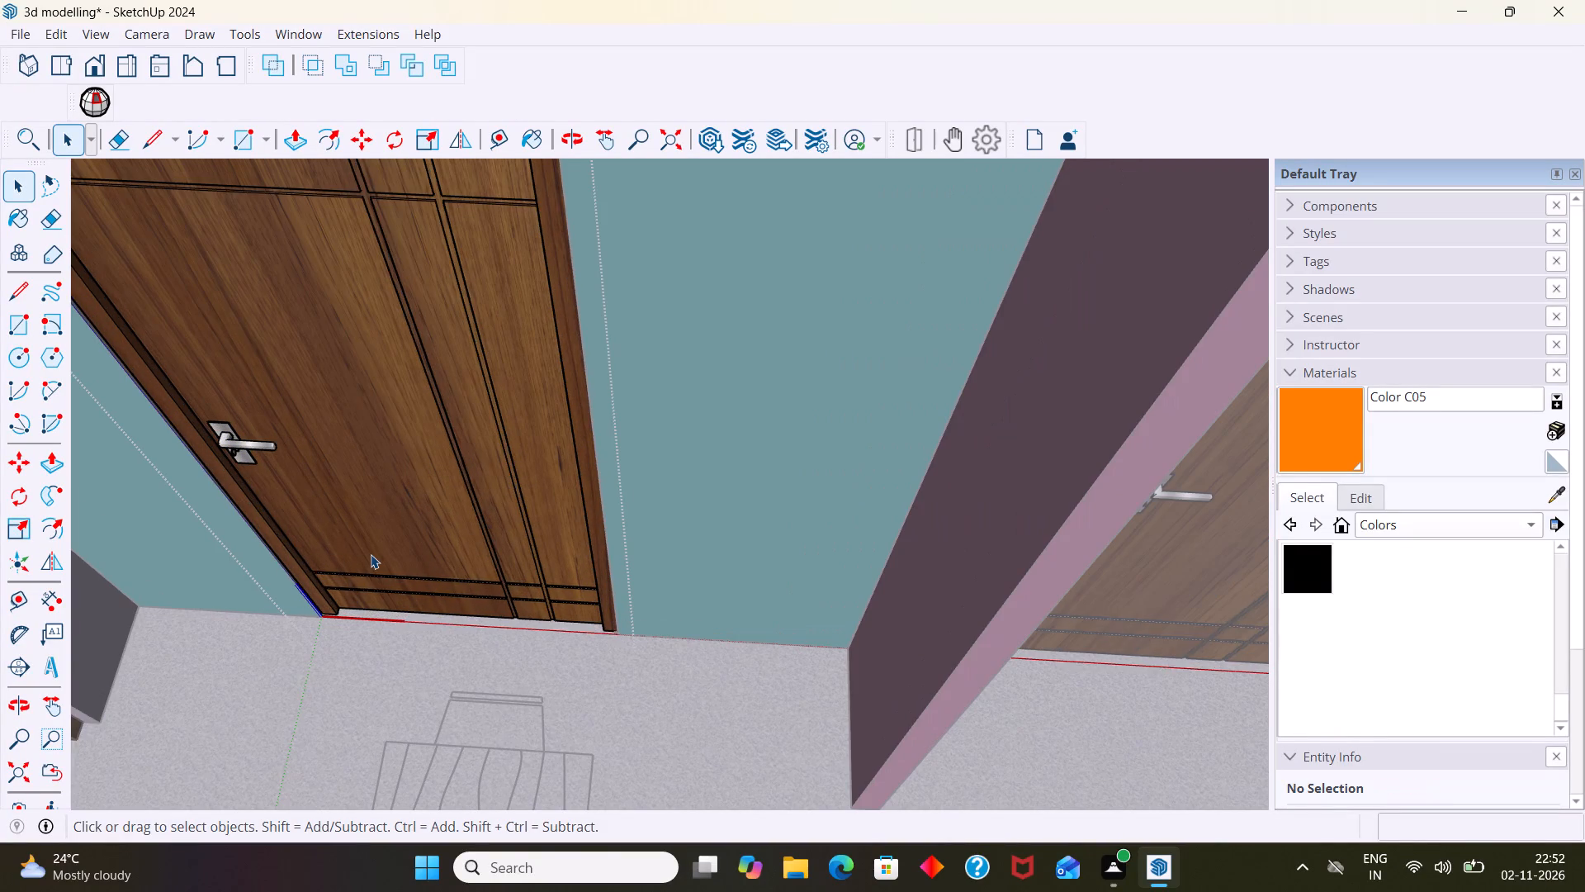
click(371, 554)
double_click(371, 554)
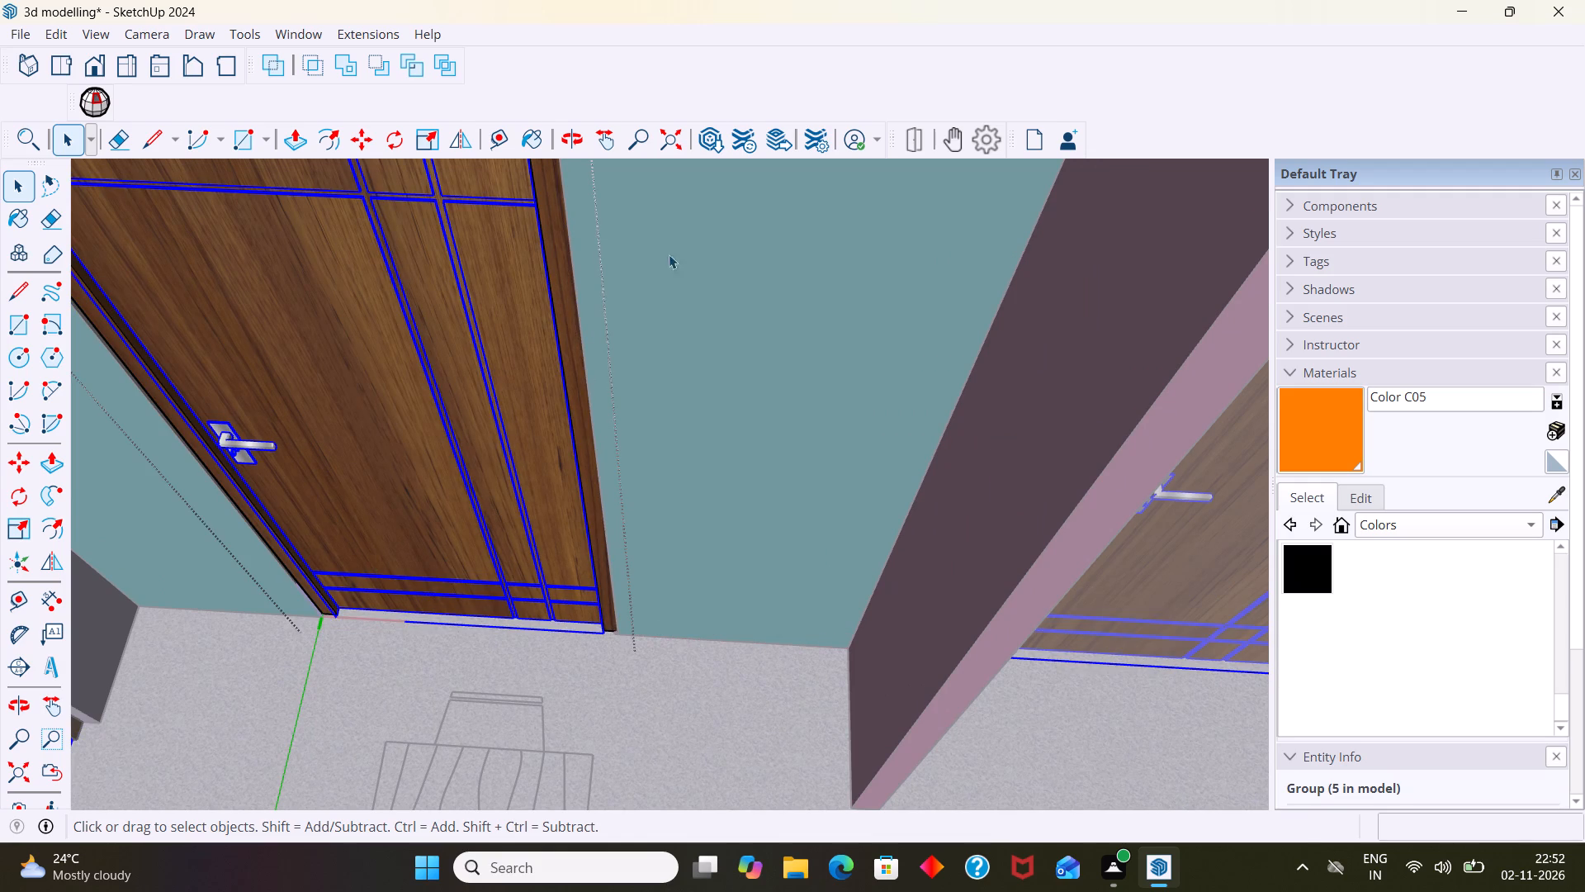
click(977, 148)
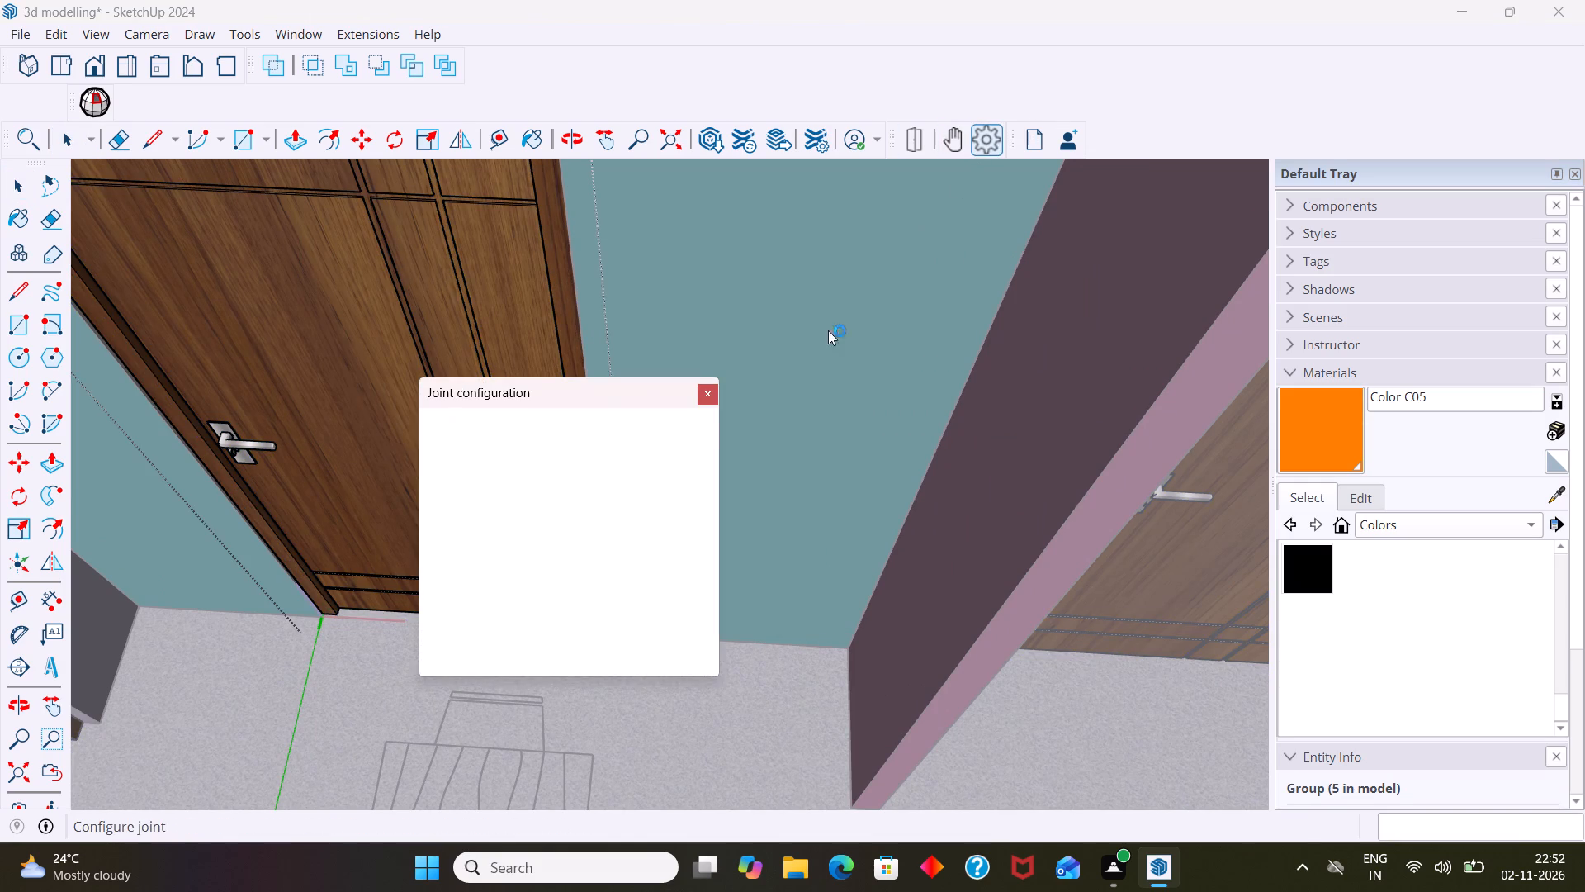
click(688, 439)
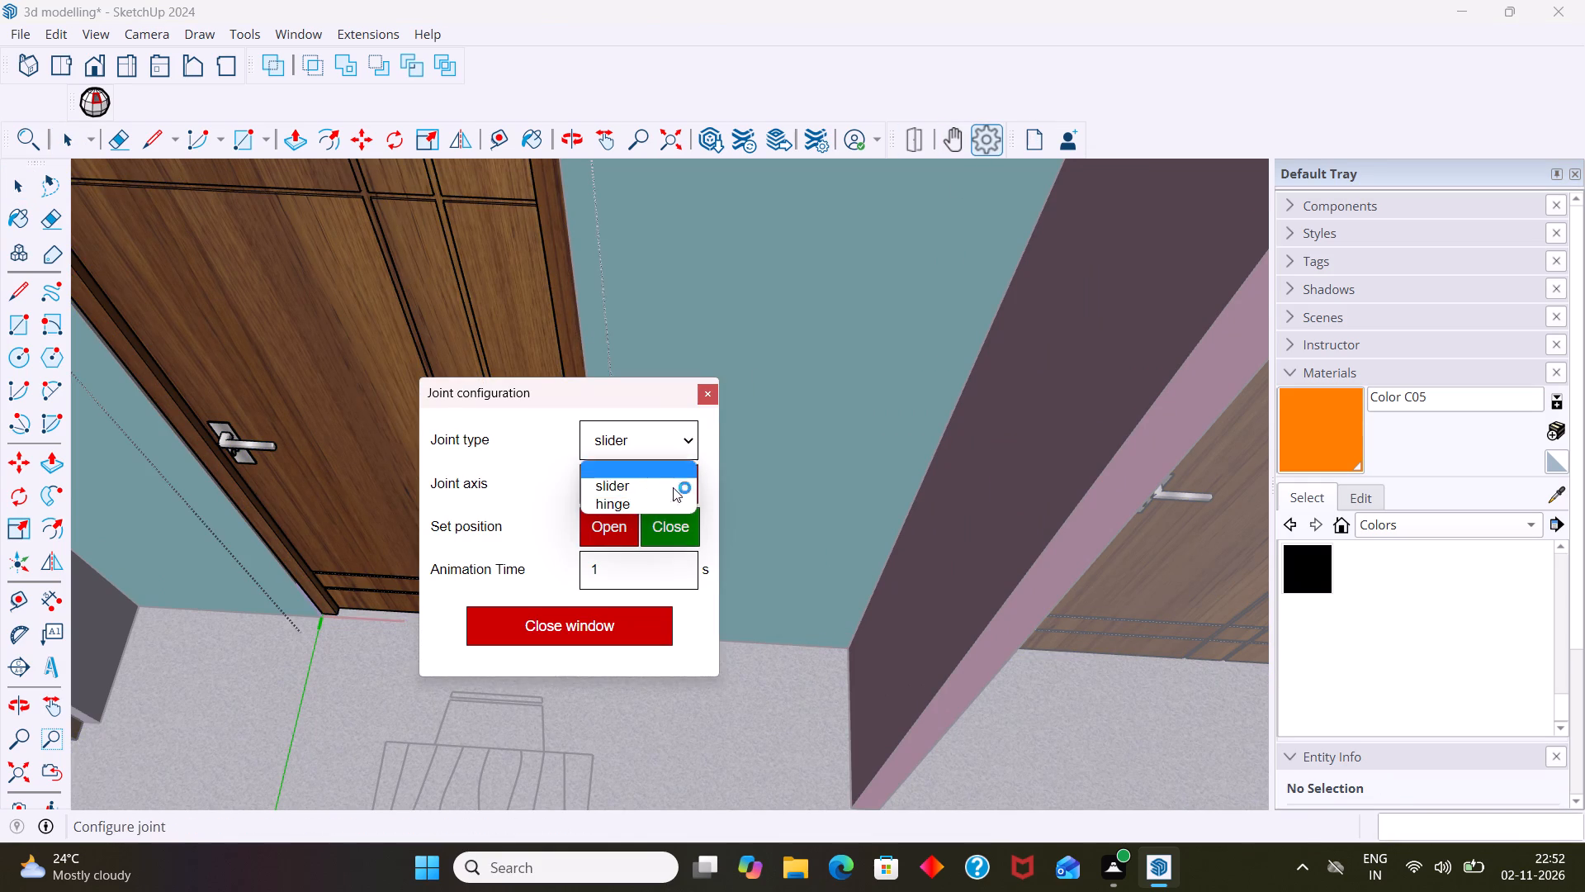
click(669, 505)
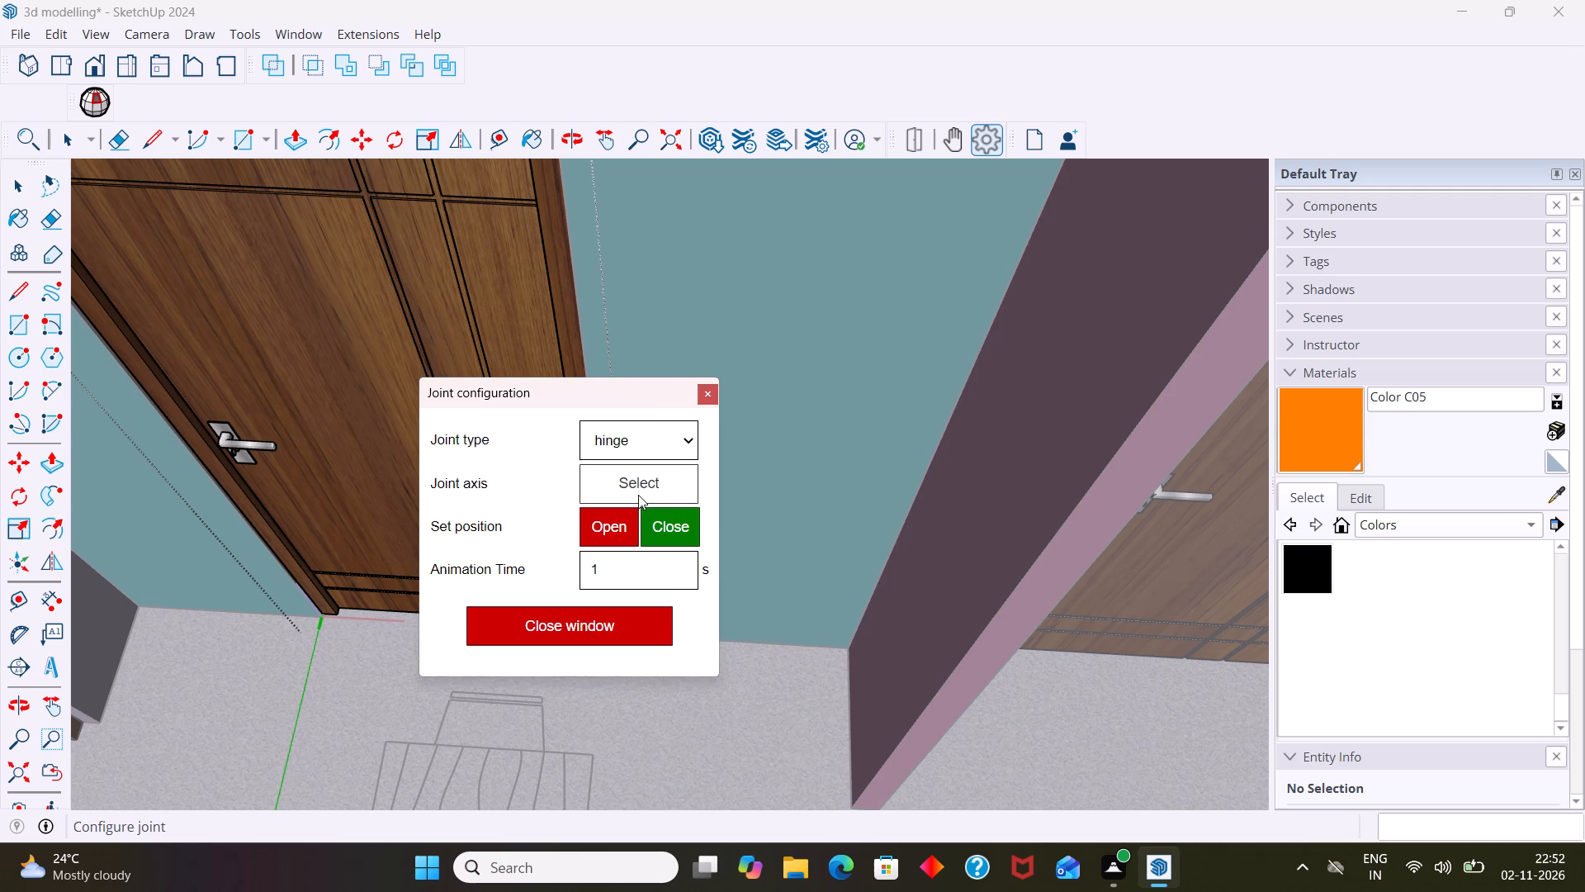
Pick the kitchen door leaf's vertical edge on the side opposite the handle as its hinge joint axis.
click(617, 485)
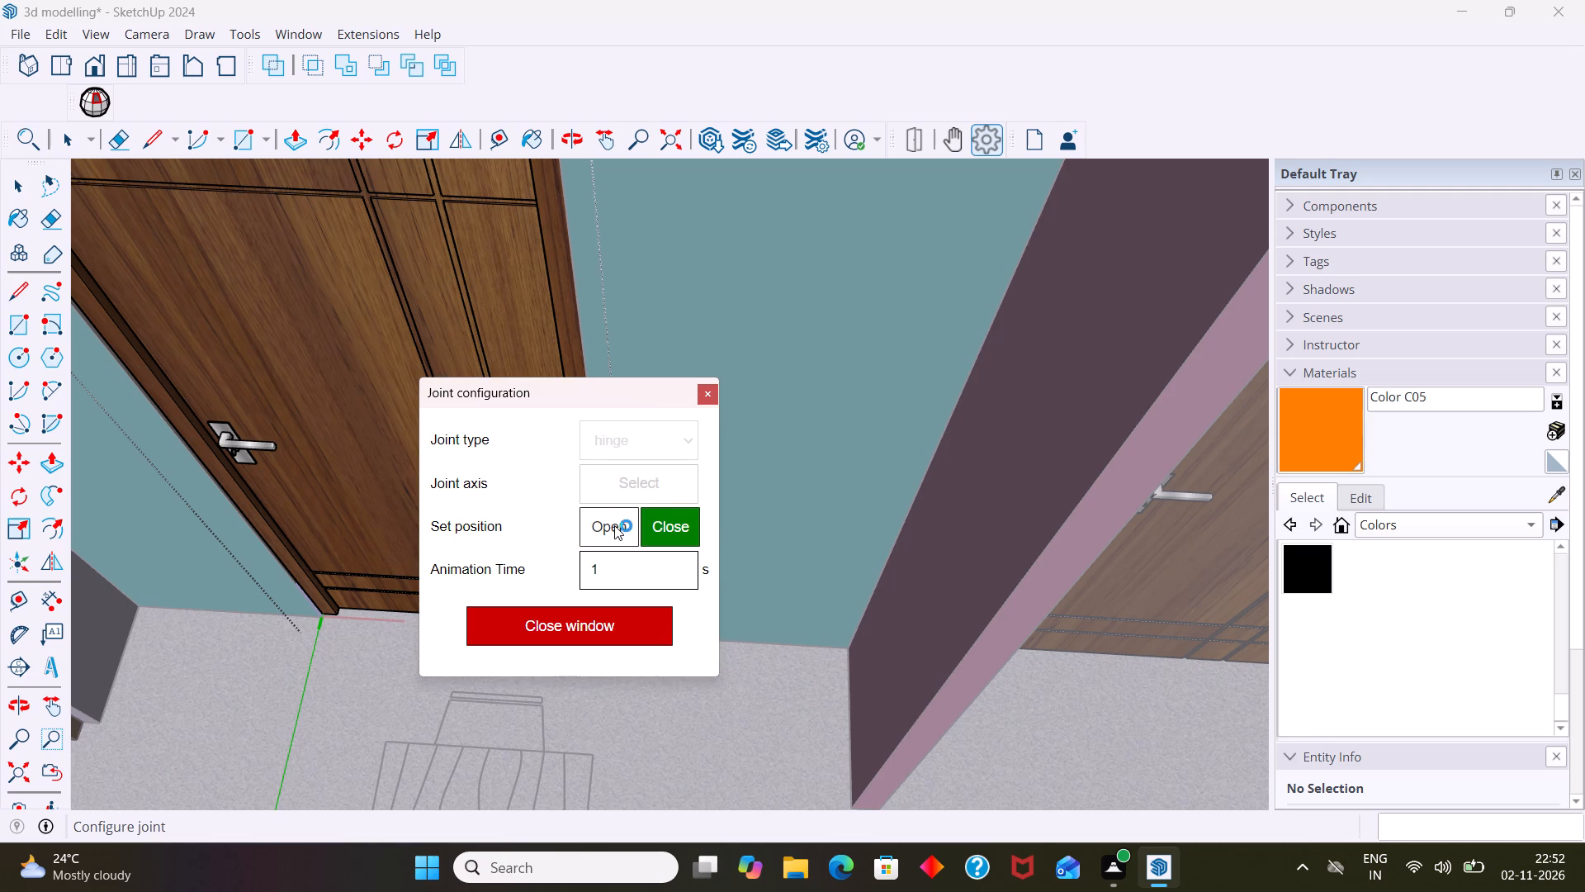
click(614, 519)
scroll(441, 505, down, 5)
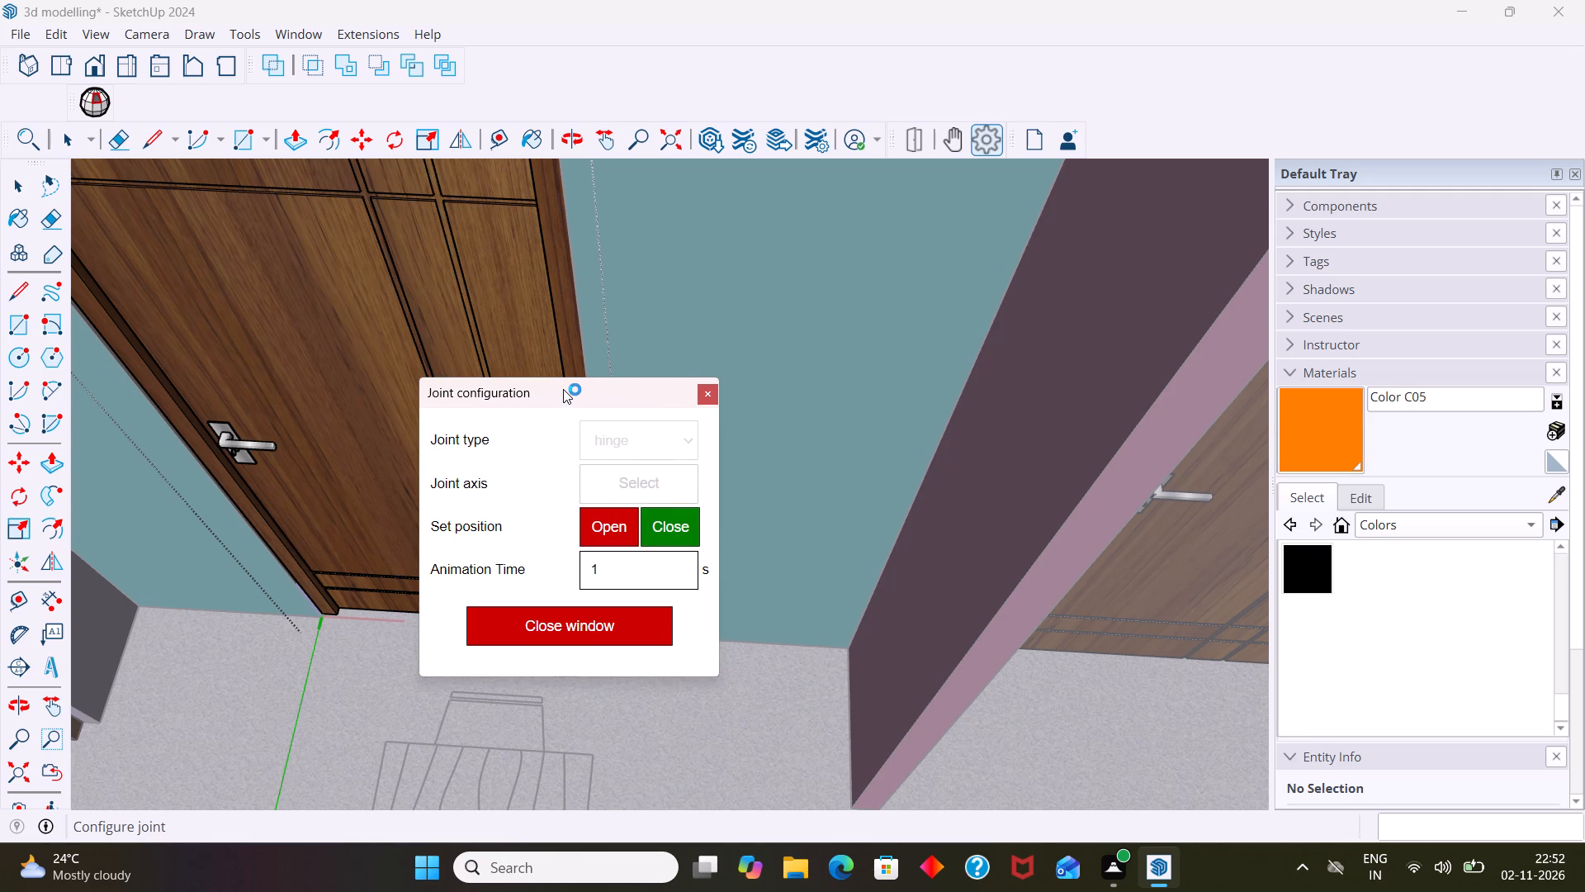
drag(563, 382, 963, 469)
scroll(605, 608, up, 8)
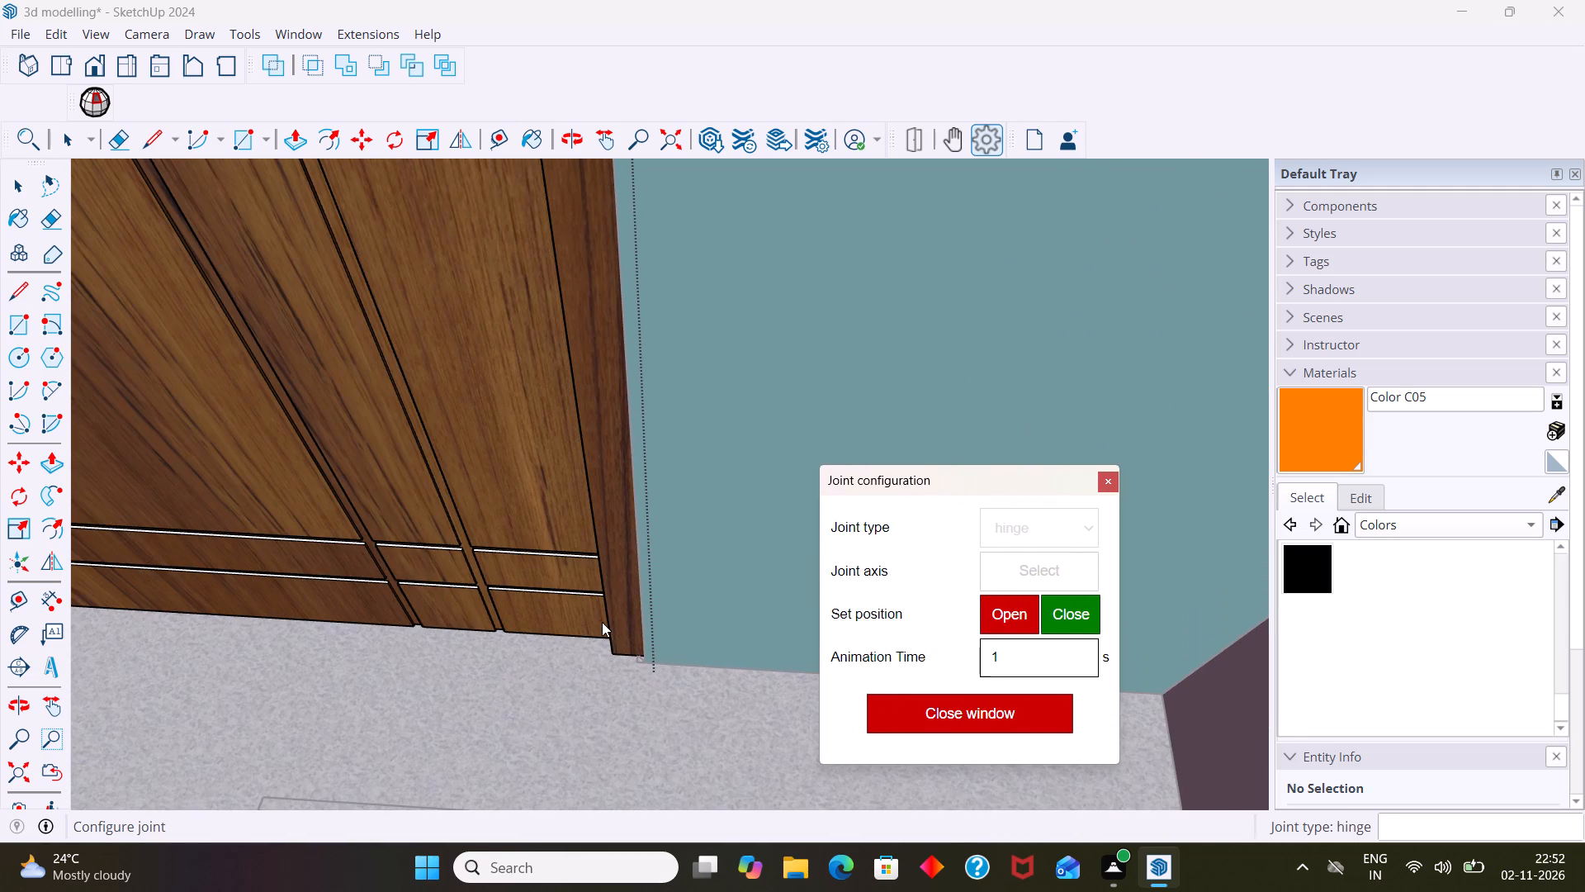
scroll(605, 628, up, 2)
middle_drag(617, 628, 744, 591)
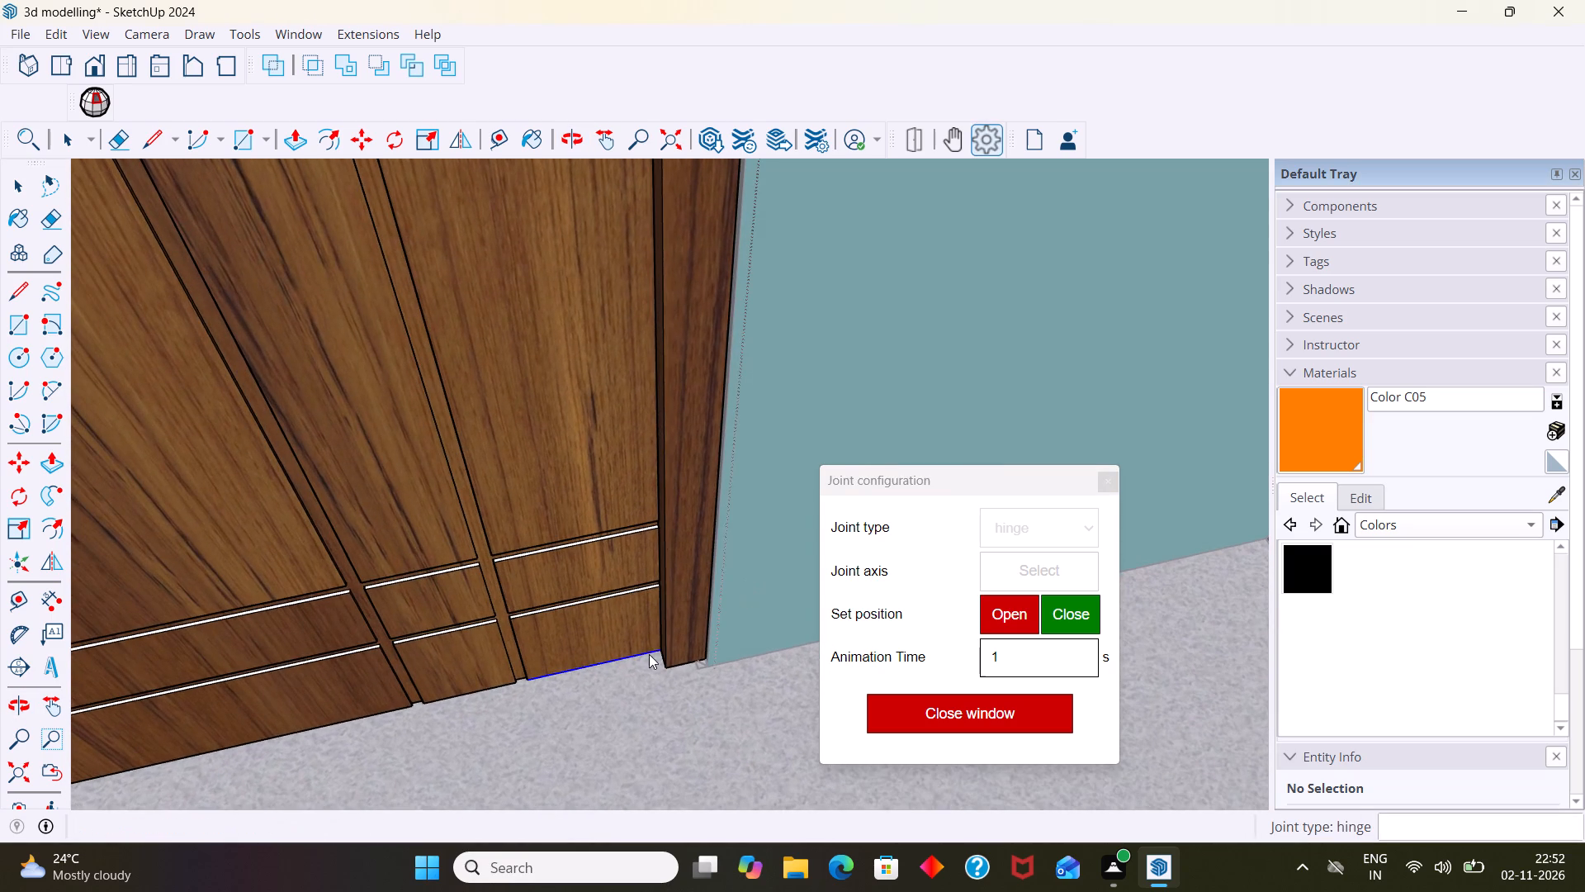
click(660, 642)
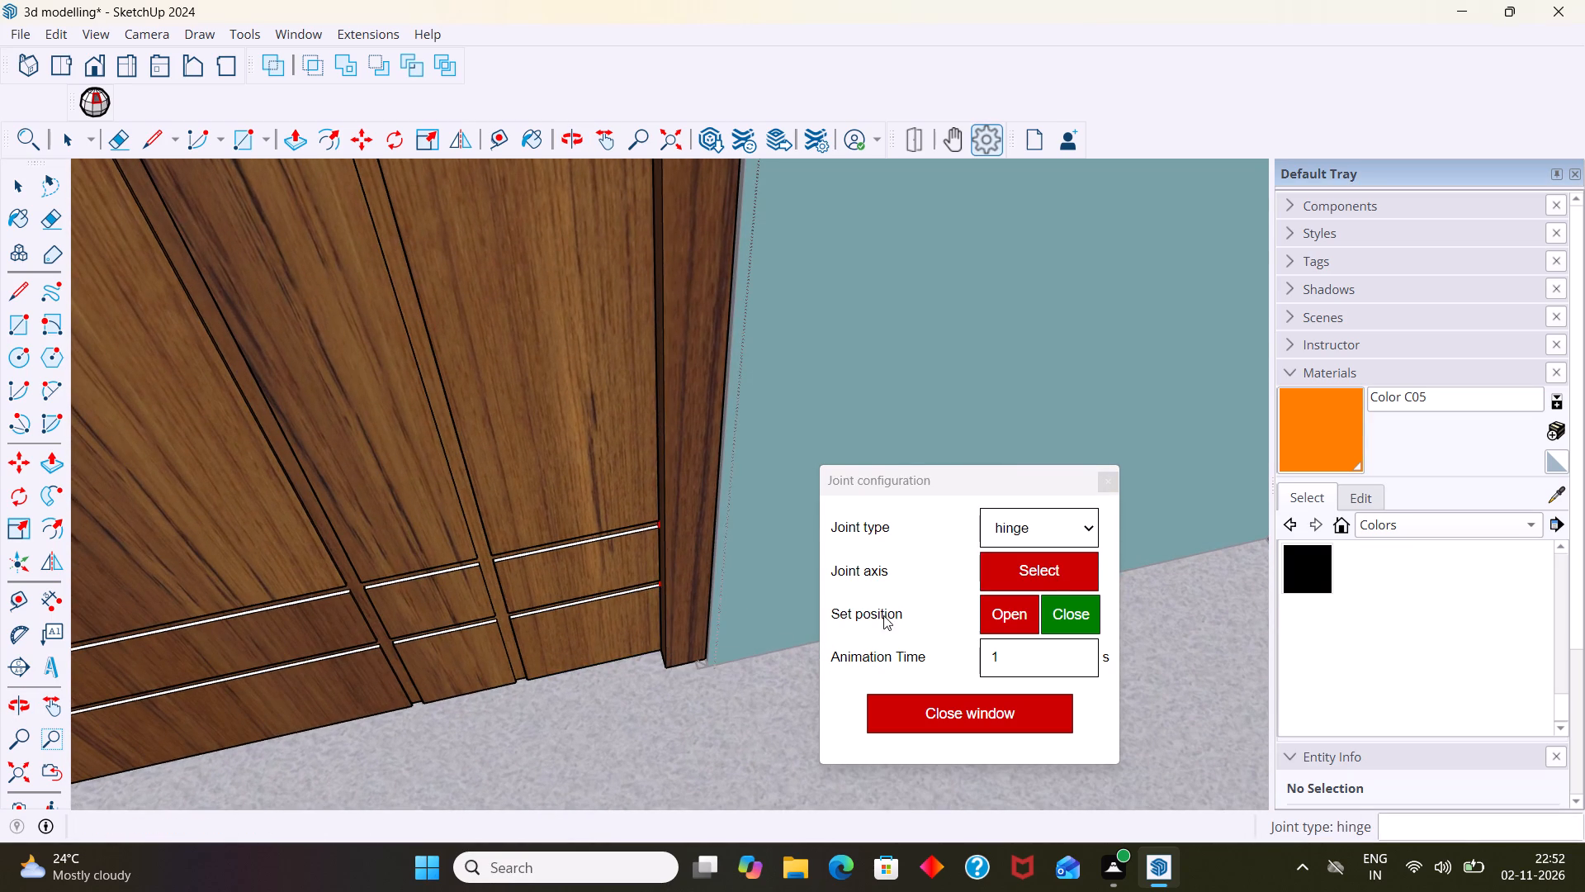
Set the open position in the kitchen door's joint configuration and enter an animation time of 10 s.
click(1004, 581)
click(1006, 626)
scroll(929, 636, down, 1)
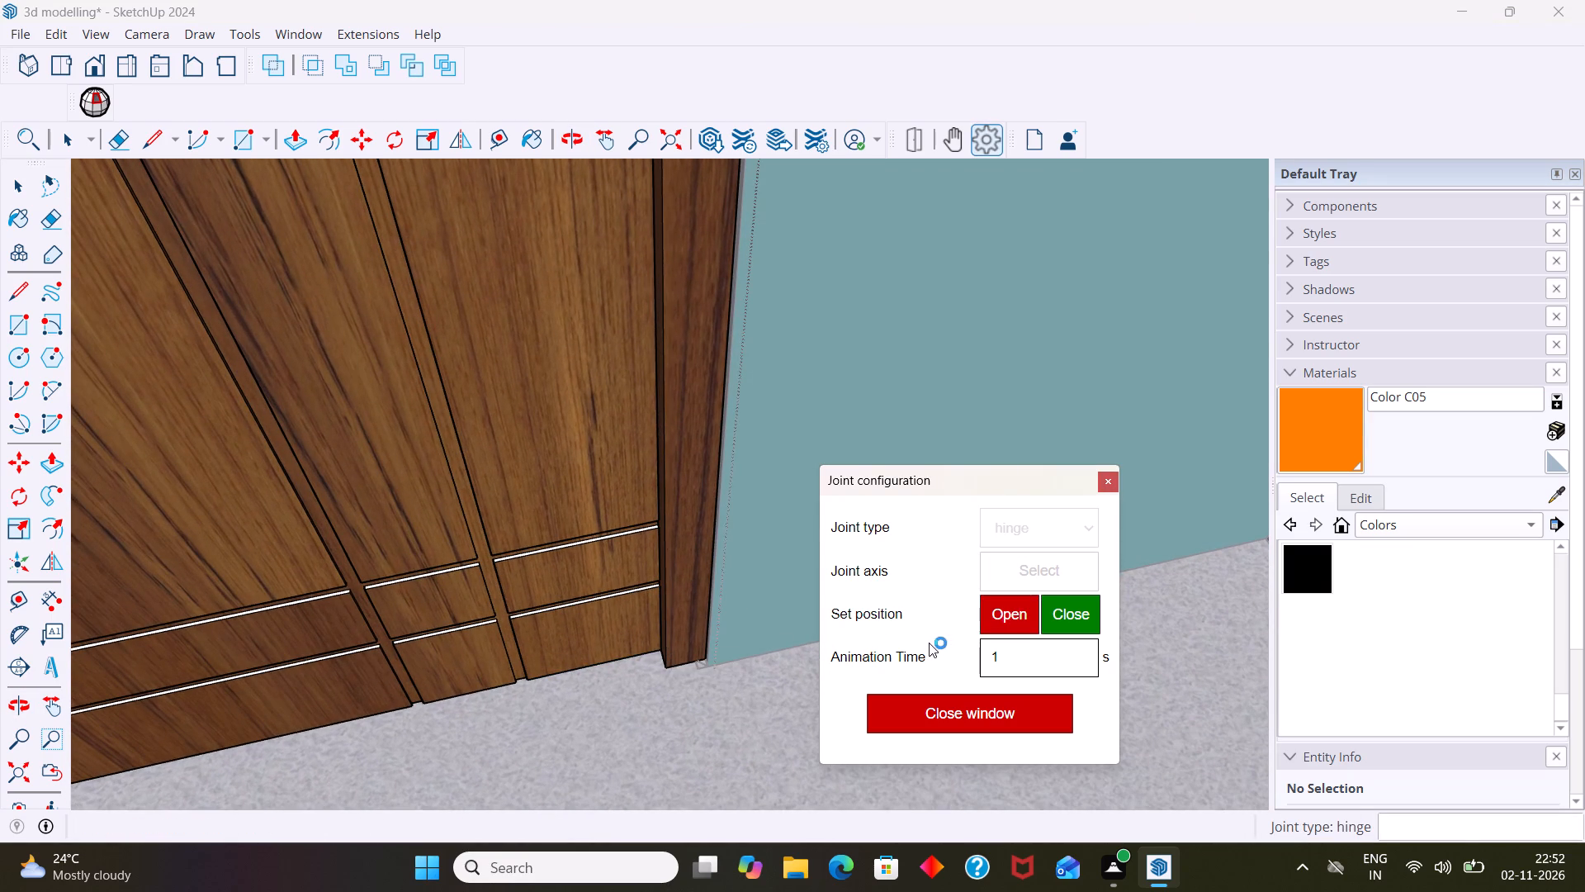
click(995, 614)
click(1000, 609)
click(1005, 657)
key(0)
Swing the kitchen door leaf partly open about its hinge with the joint move tool.
click(958, 135)
scroll(601, 437, down, 7)
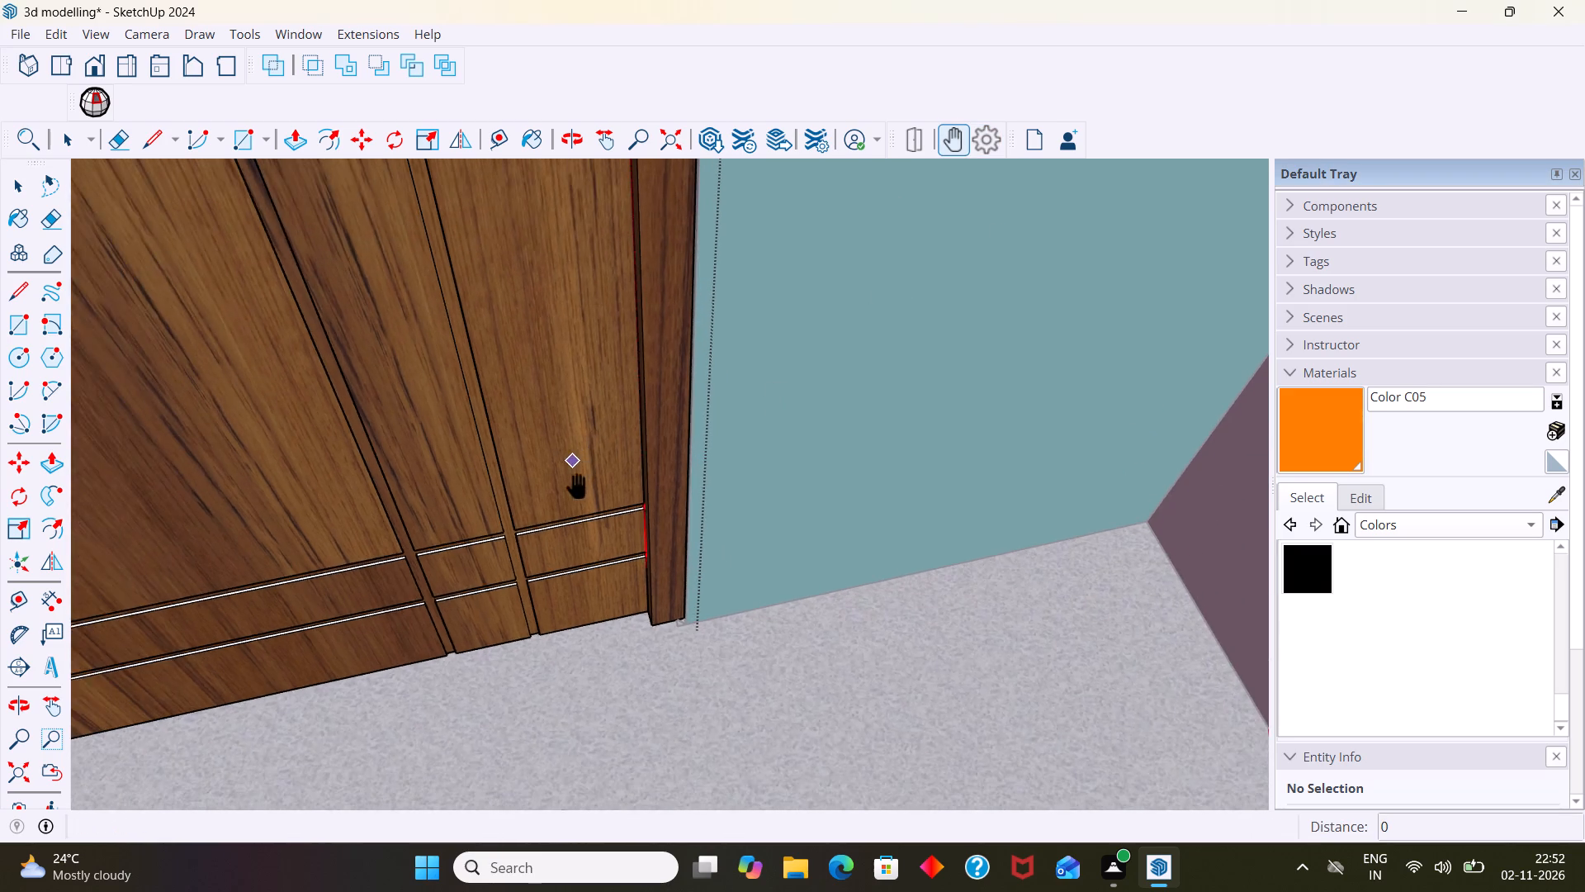
scroll(564, 473, down, 10)
click(259, 574)
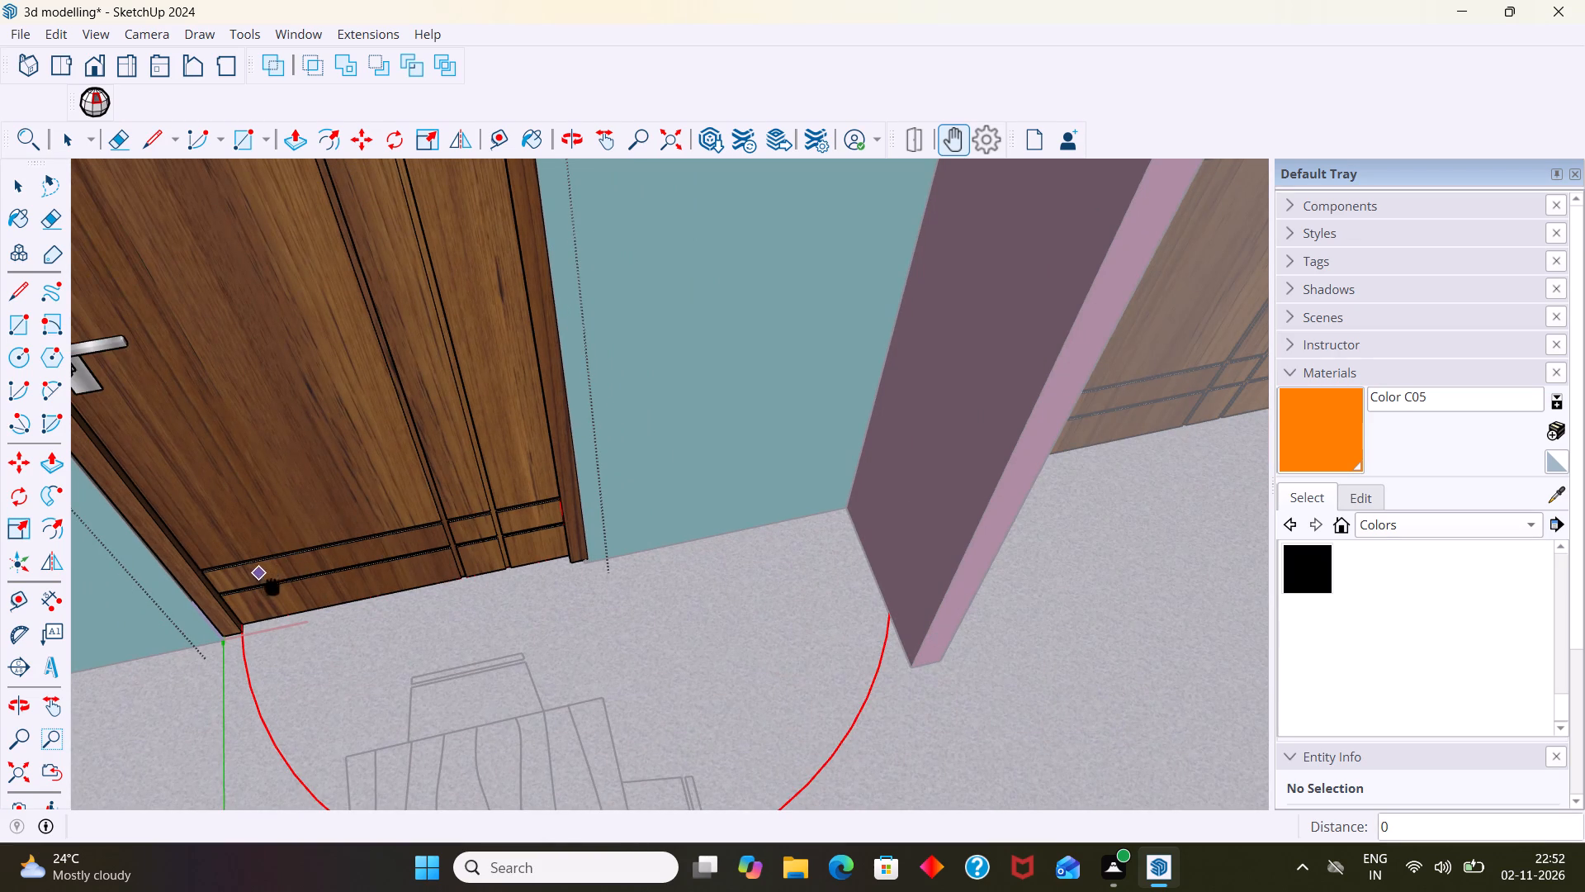
scroll(309, 465, down, 7)
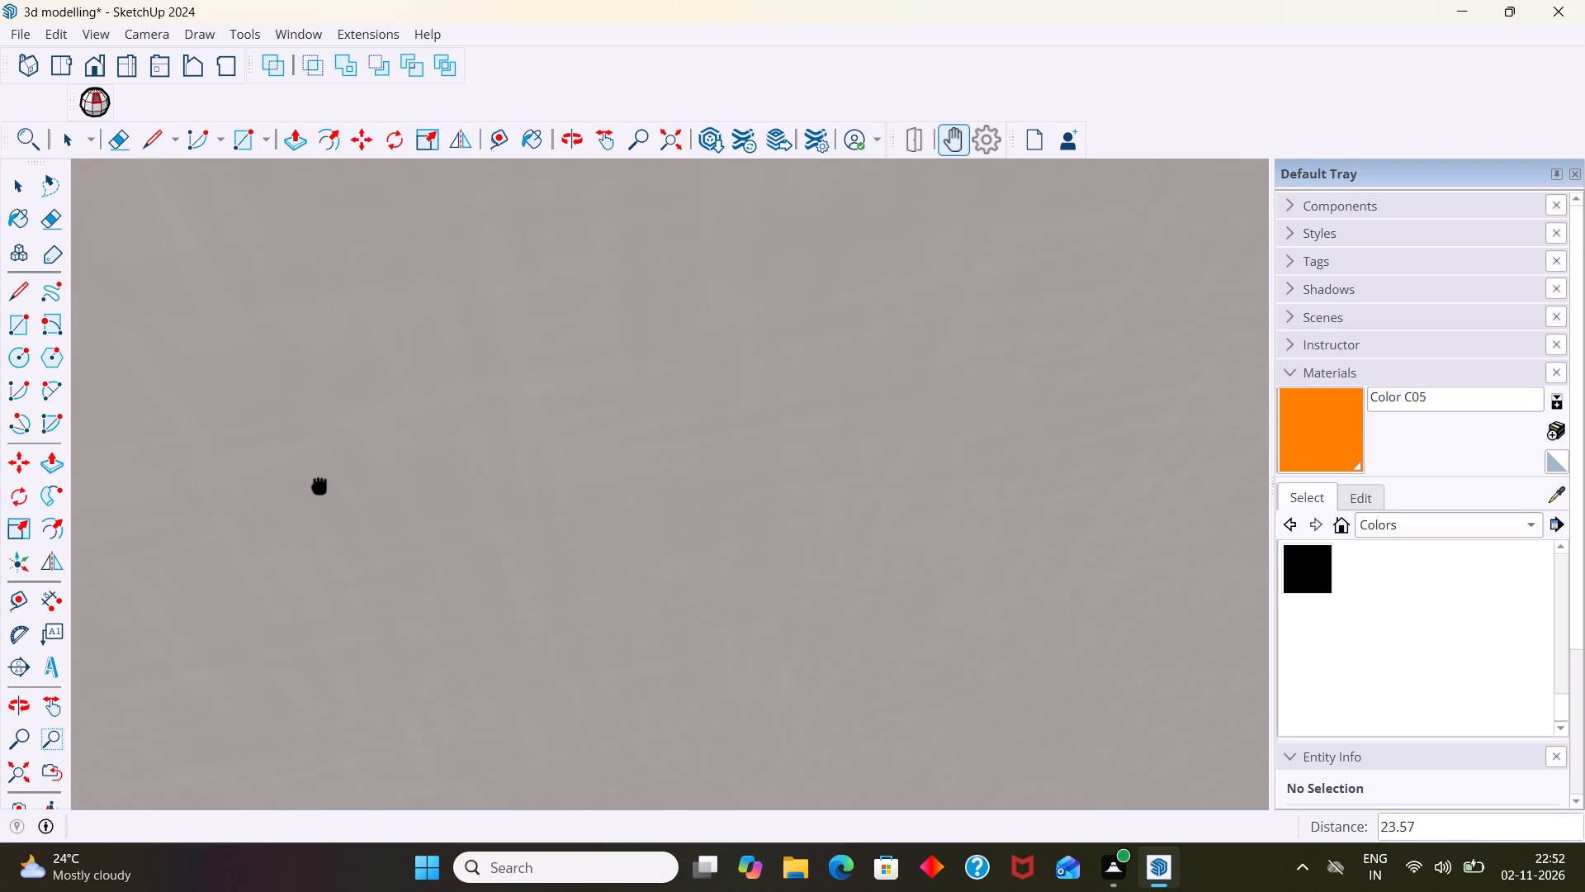
scroll(306, 473, down, 1)
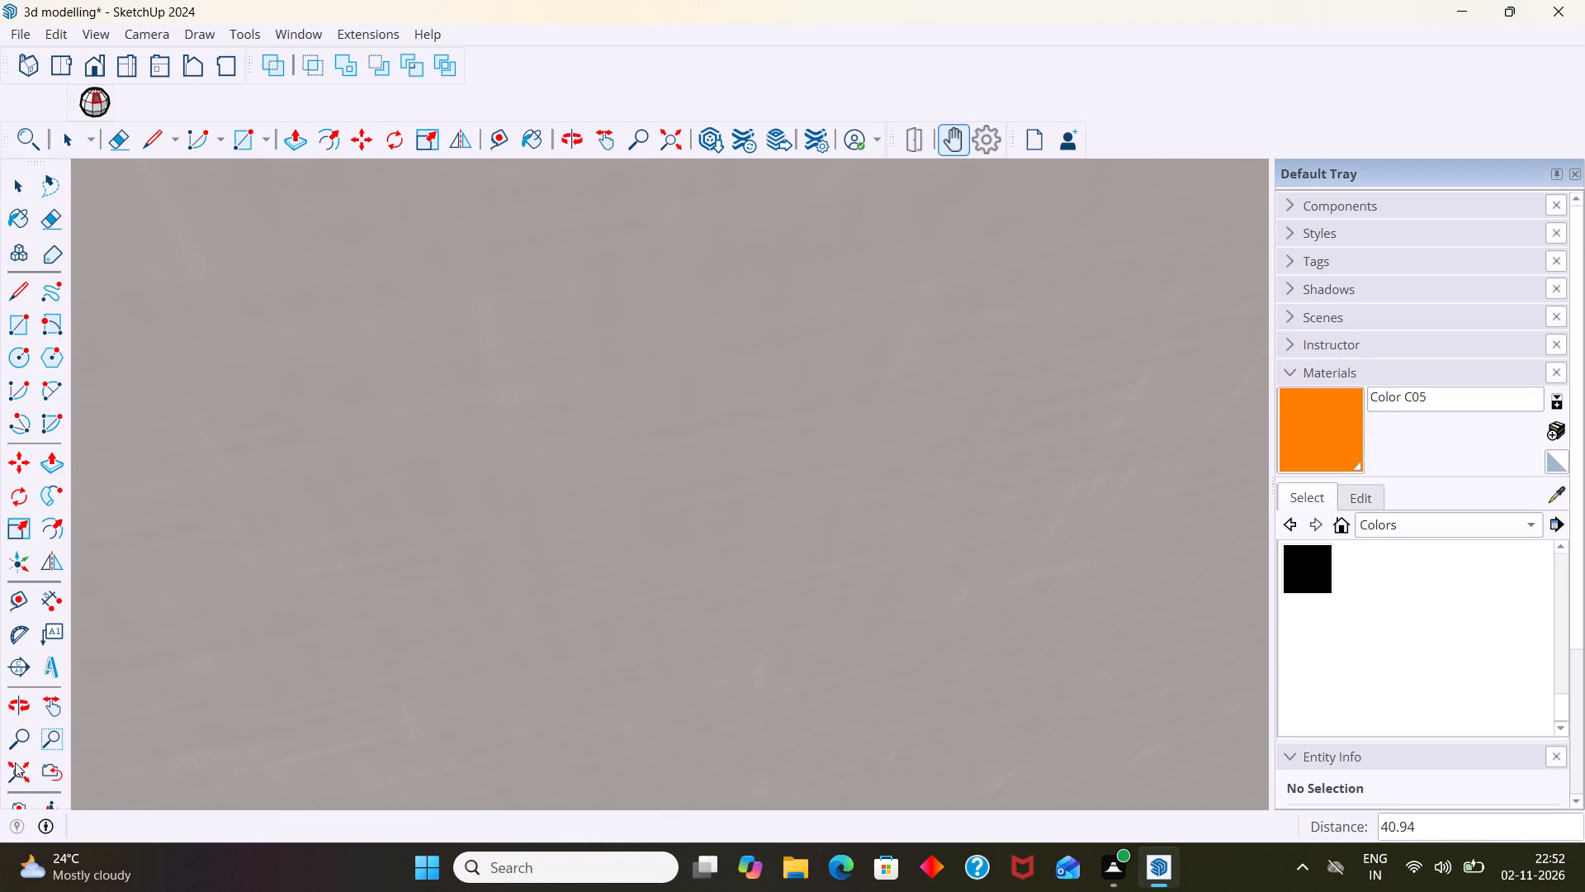
click(15, 761)
scroll(28, 726, down, 7)
scroll(248, 553, up, 5)
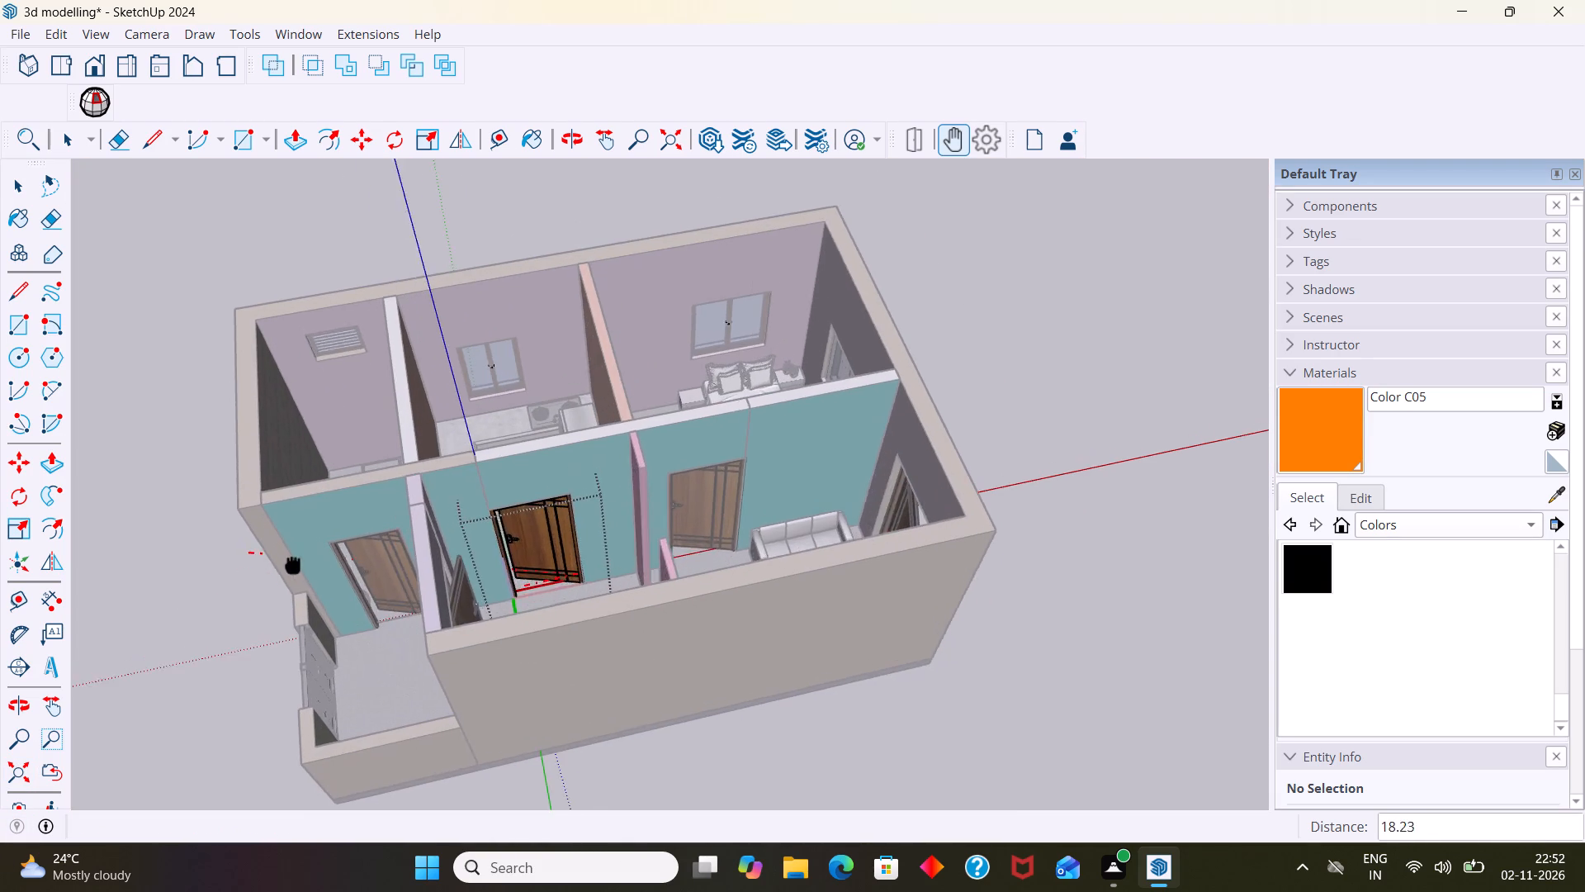
scroll(280, 553, up, 5)
scroll(343, 525, up, 3)
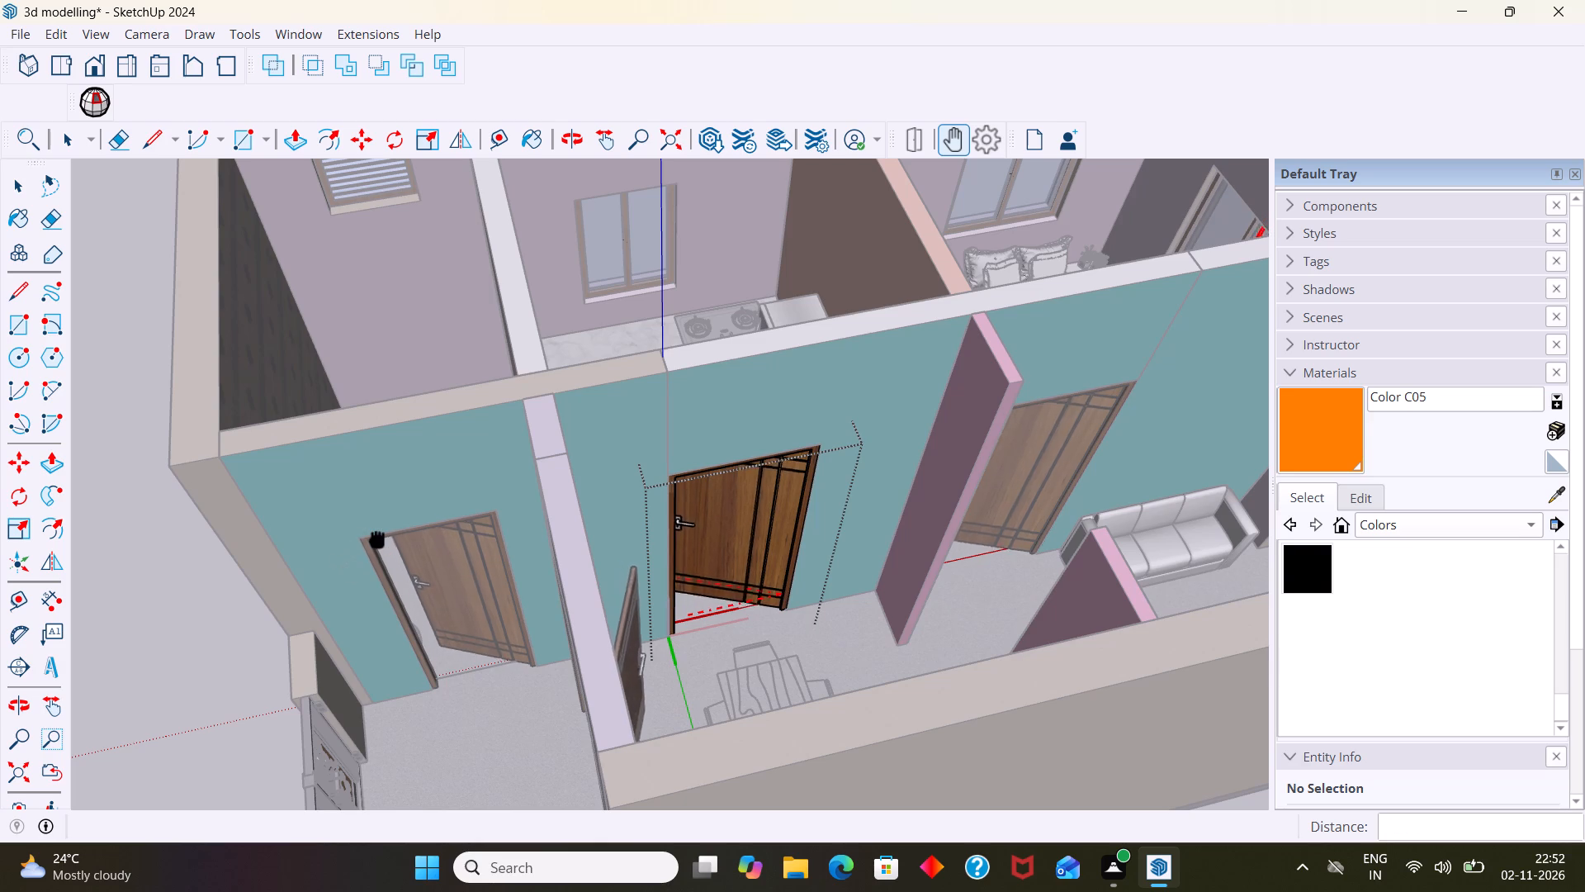
scroll(364, 527, up, 2)
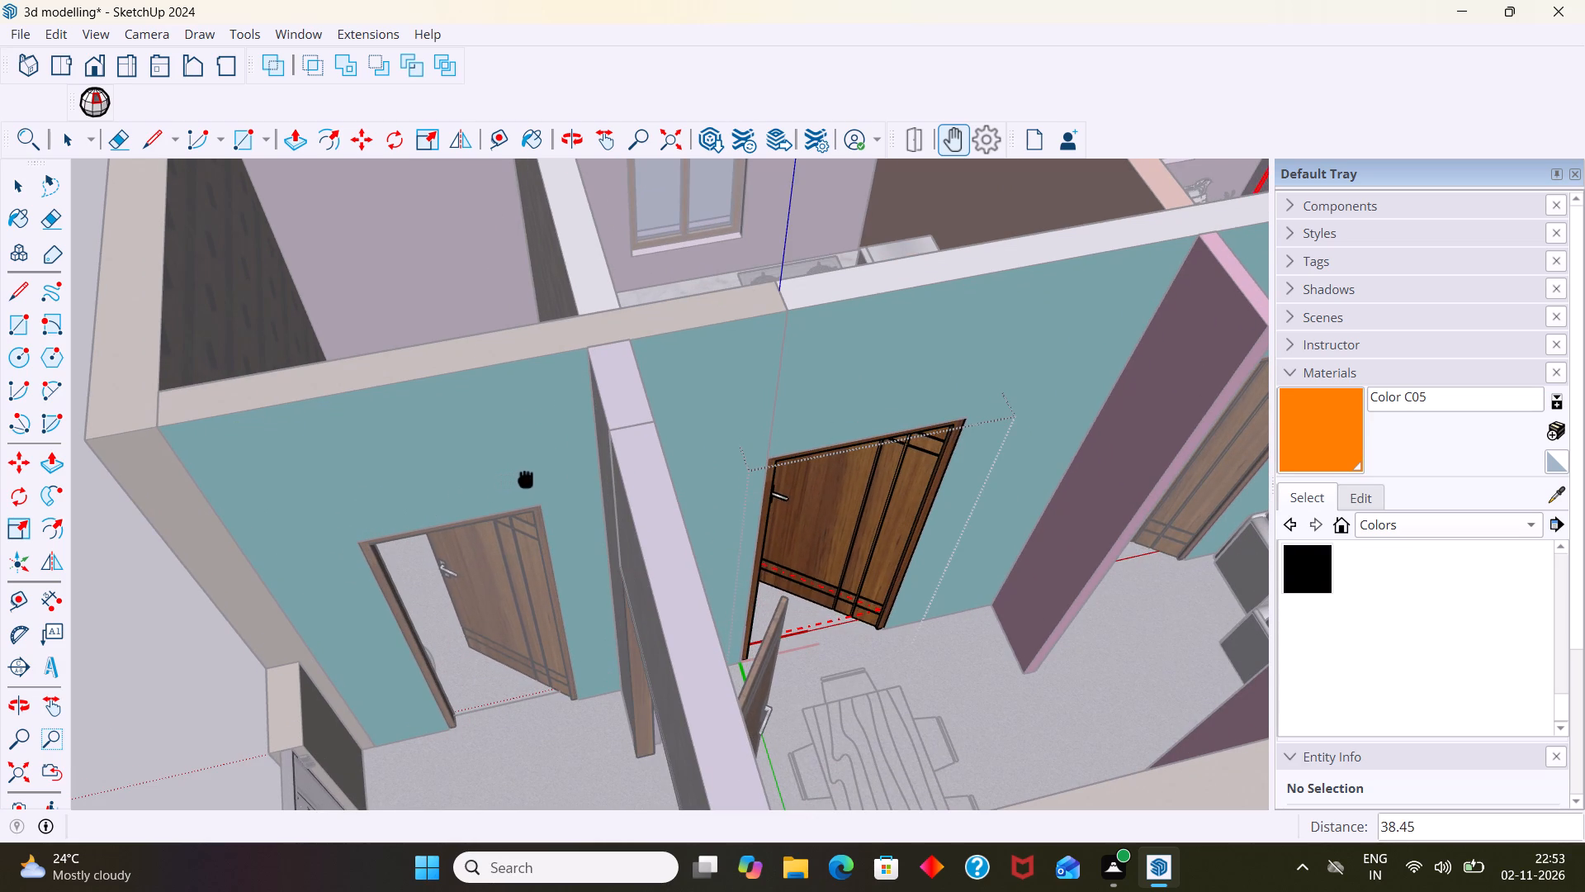
scroll(519, 465, down, 5)
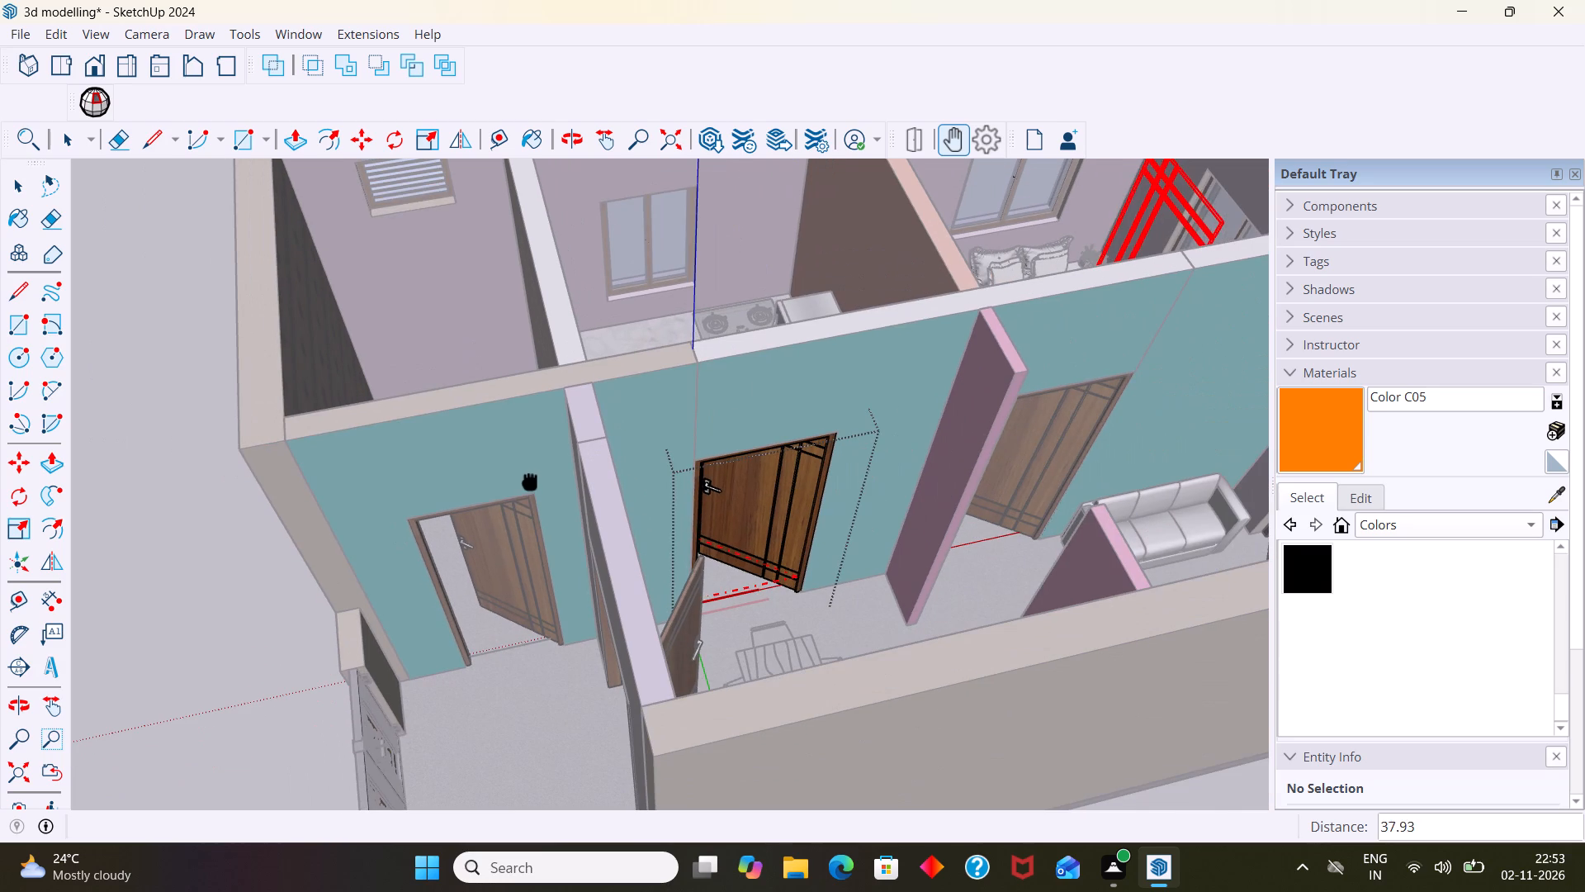
click(523, 465)
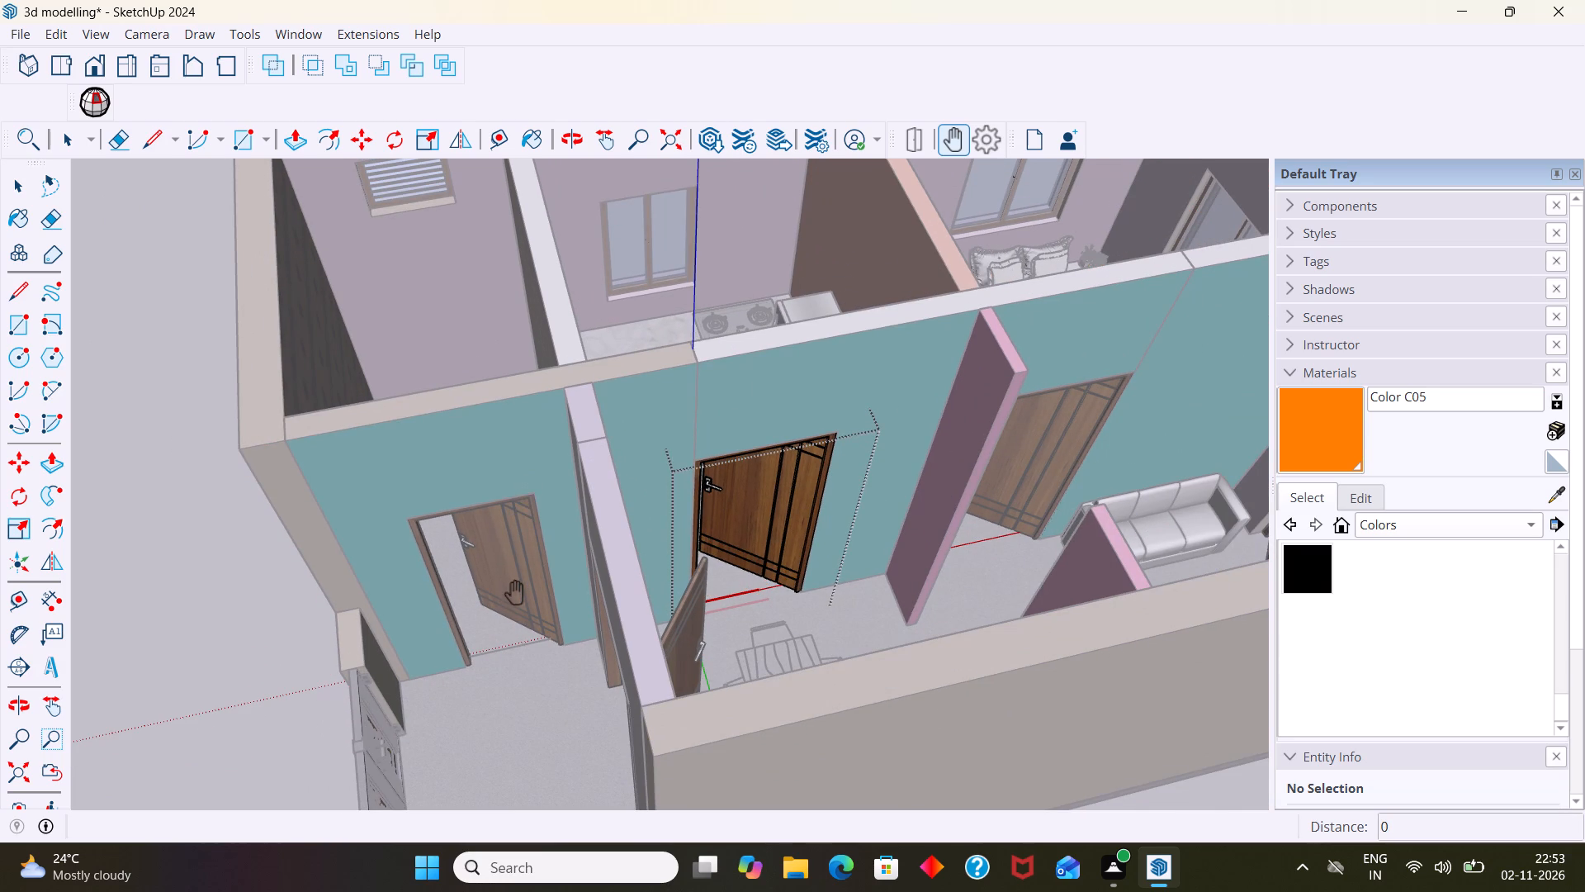
Run the open/close tool on the door leaf and check its swing from both sides of the wall.
click(913, 140)
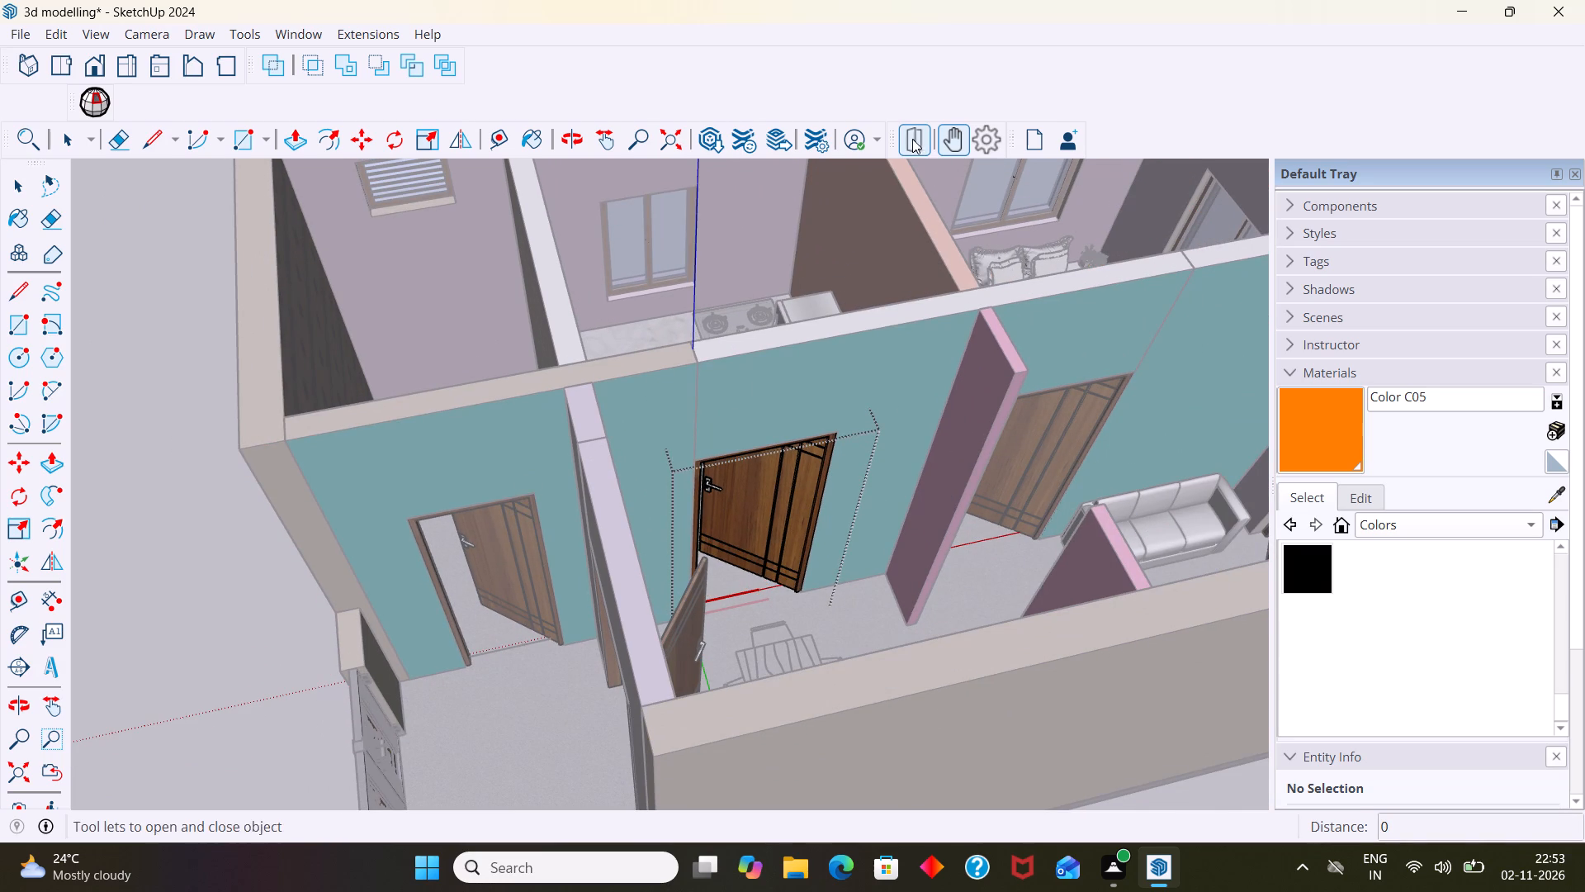
click(491, 572)
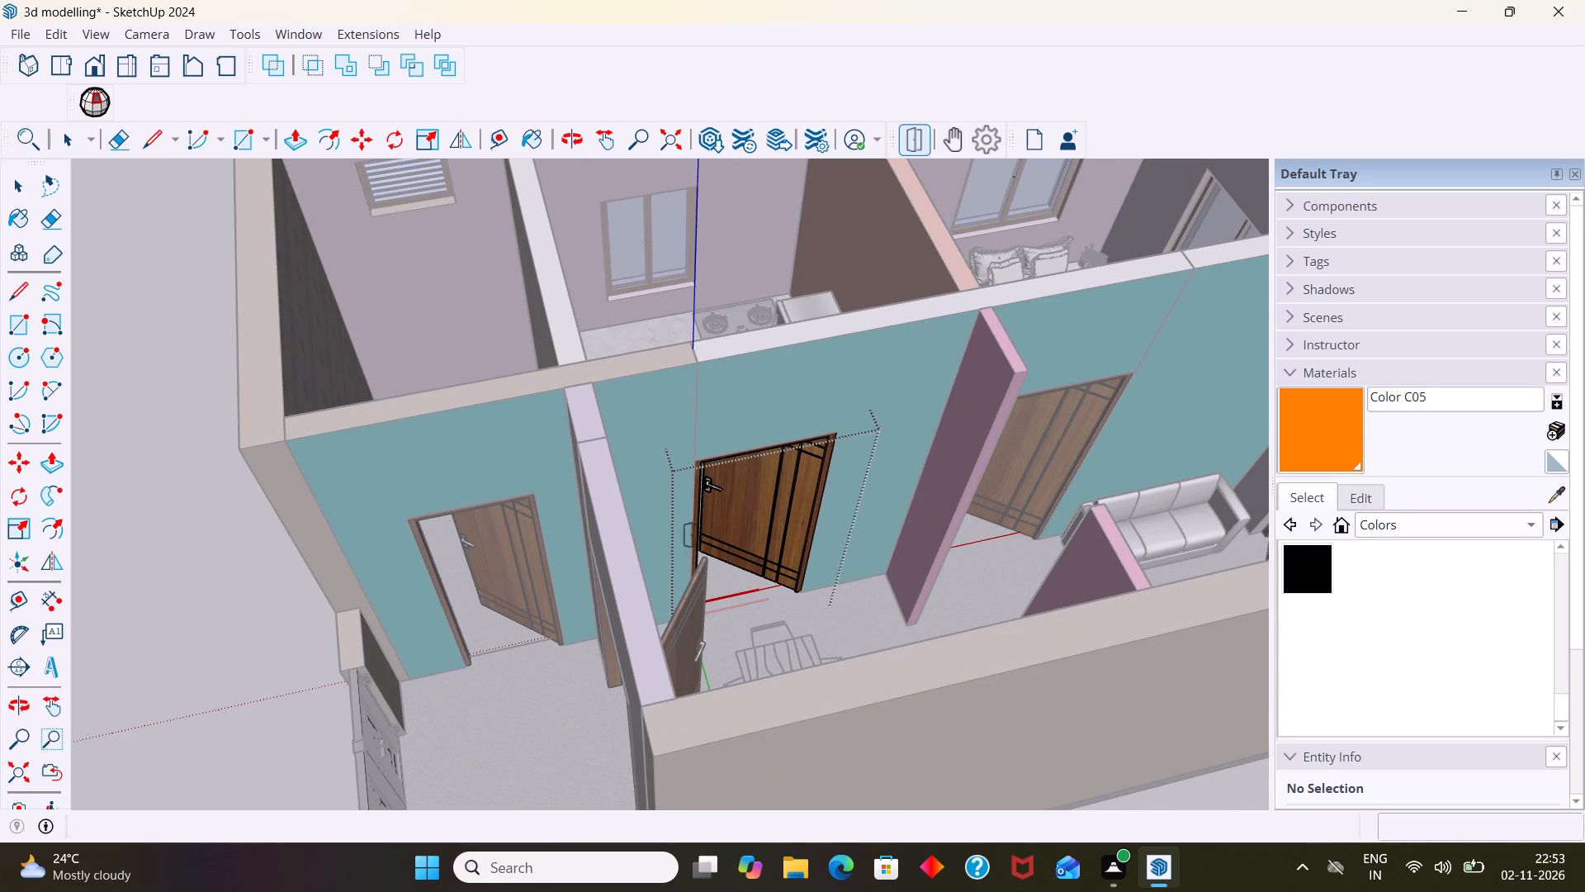
click(719, 501)
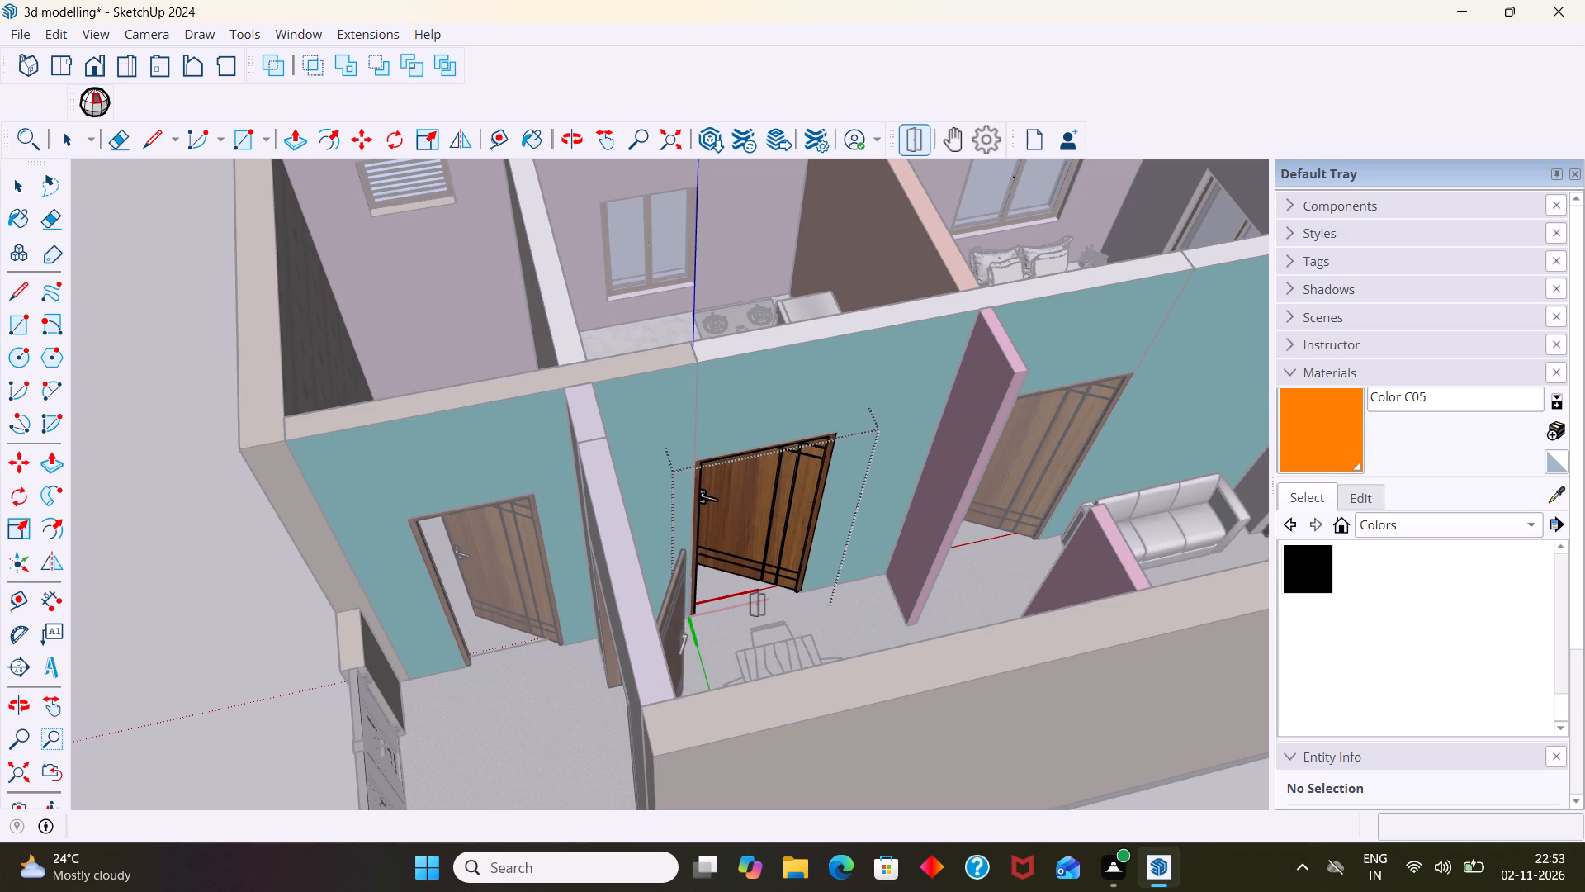
middle_drag(253, 643, 440, 676)
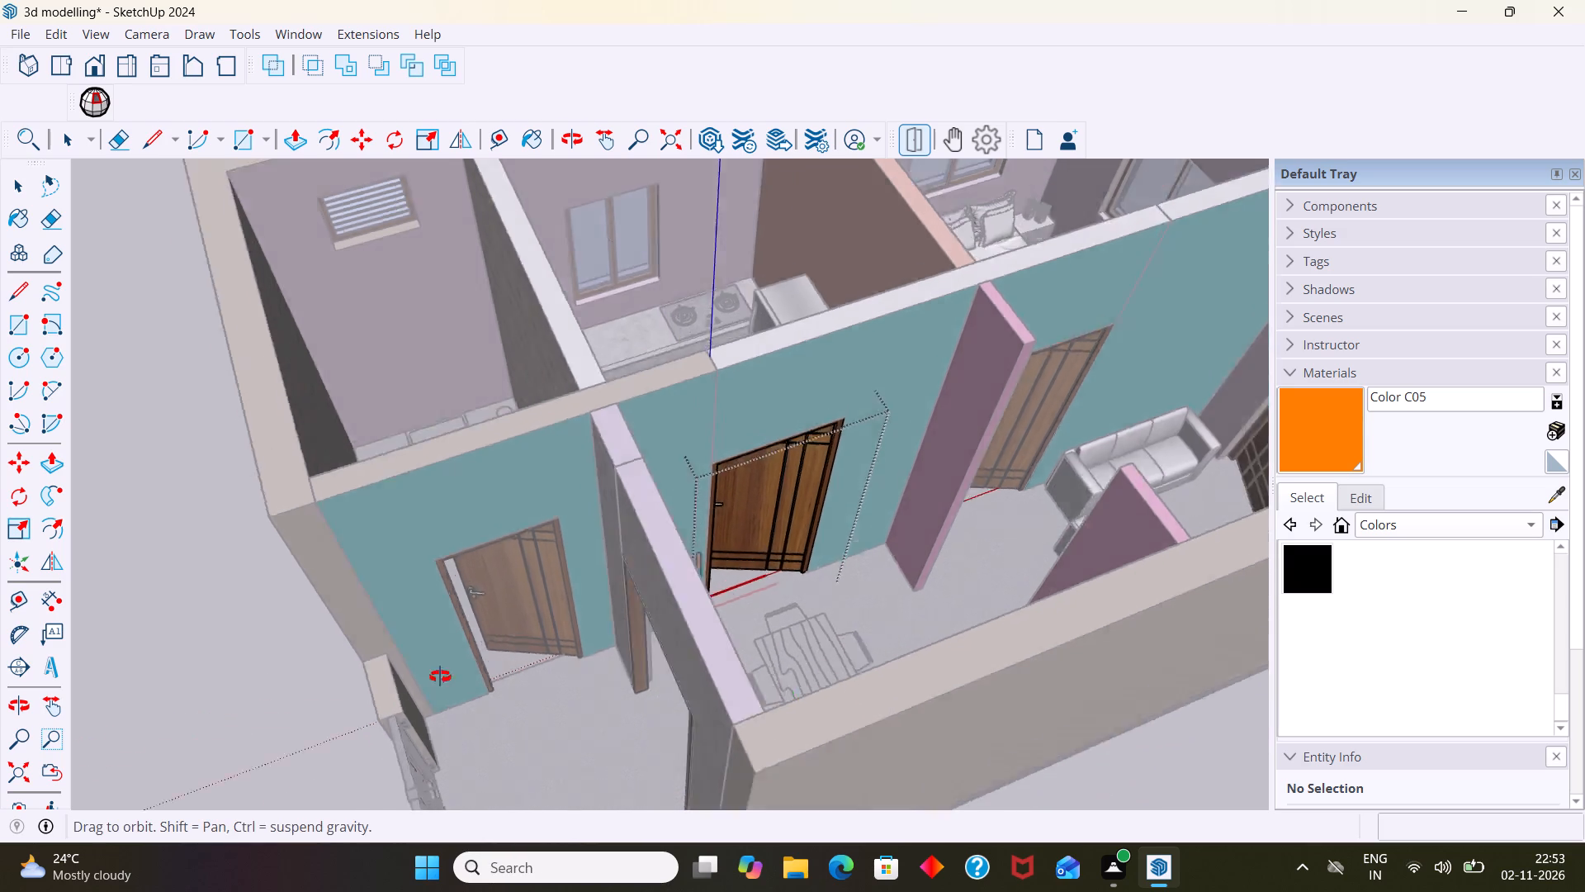
middle_drag(440, 676, 1381, 690)
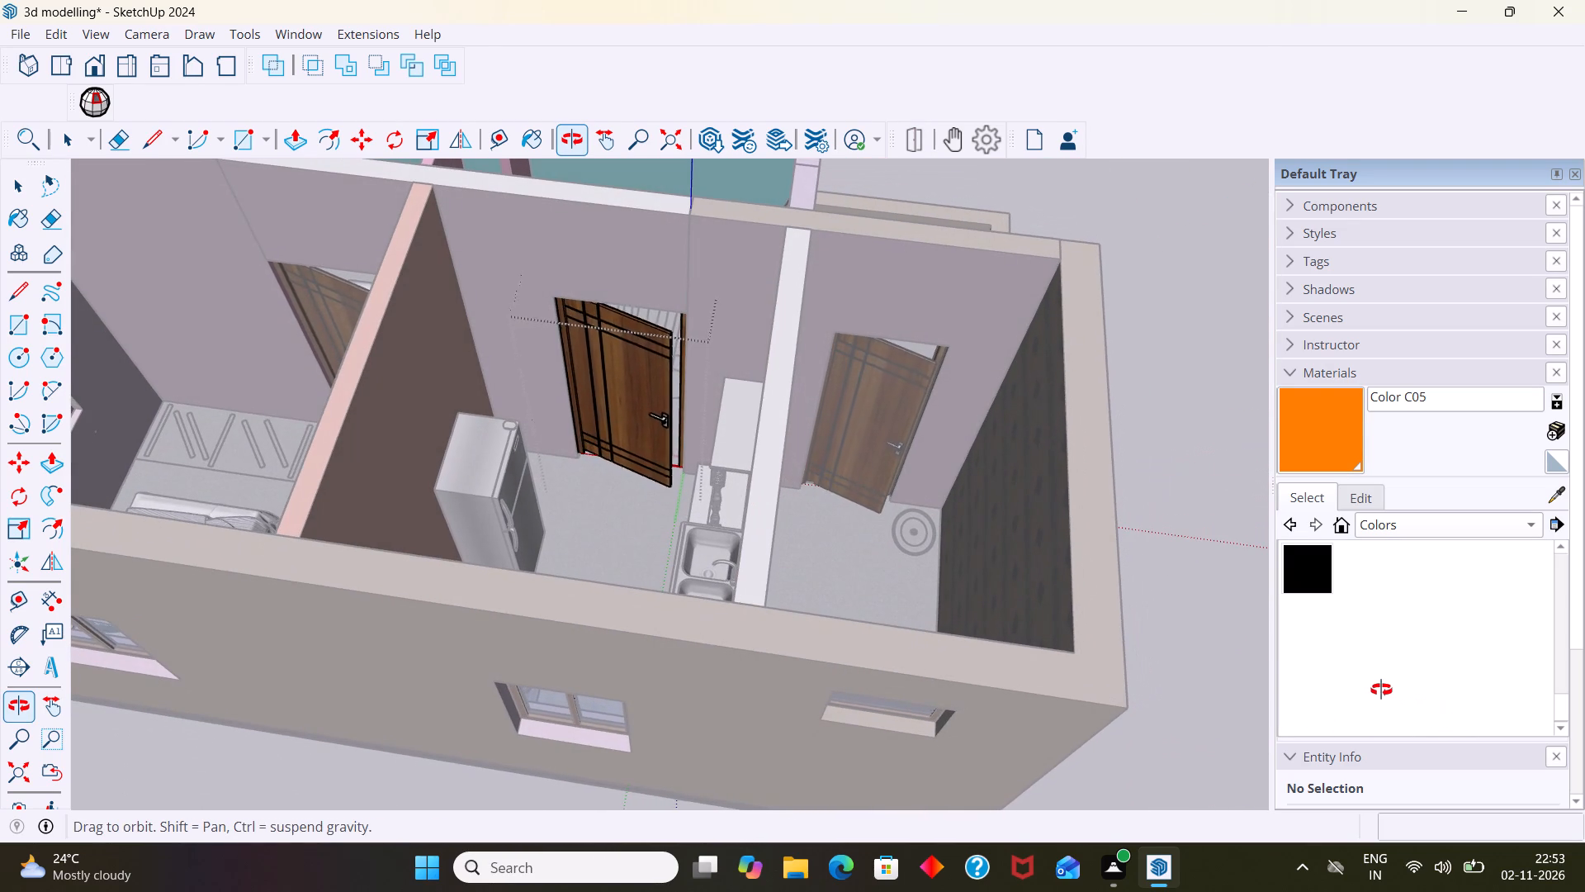
middle_drag(1381, 690, 1318, 694)
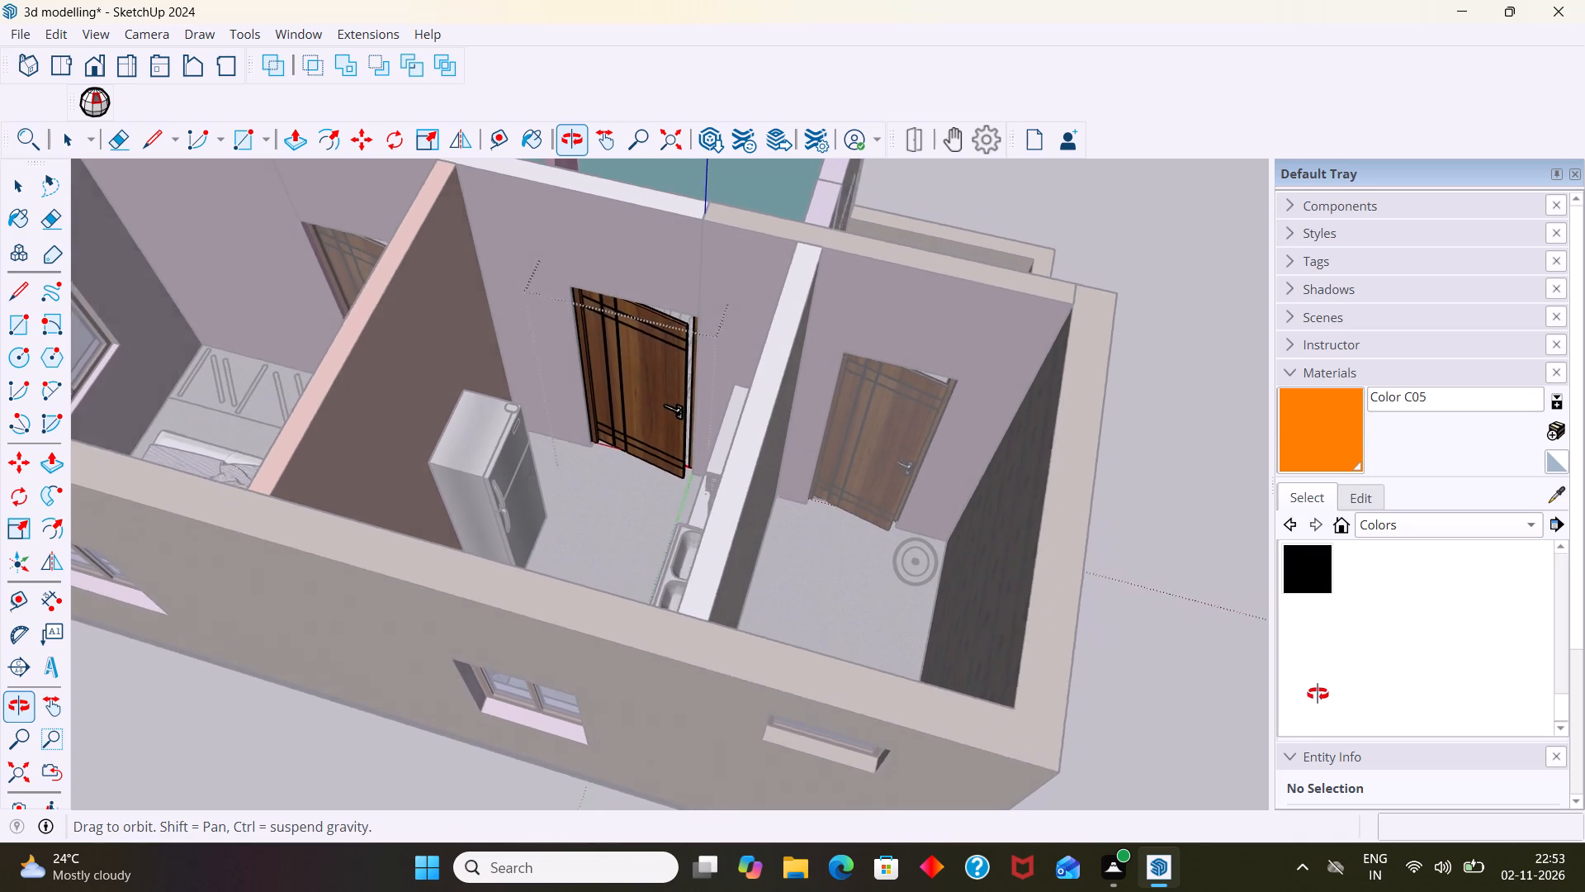
middle_drag(1318, 694, 538, 672)
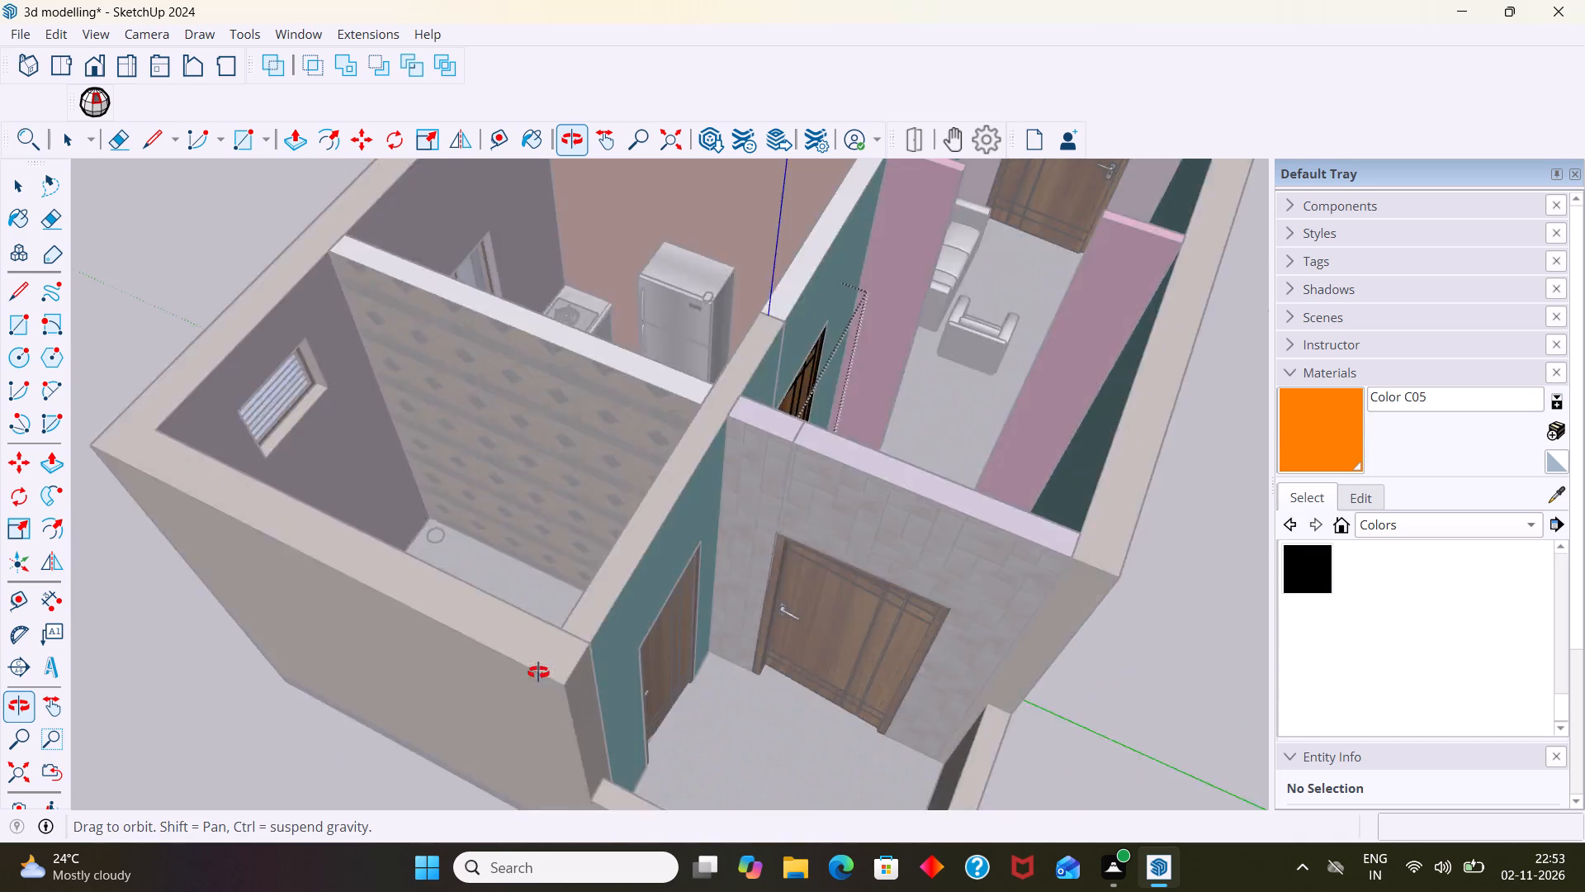
middle_drag(538, 672, 158, 674)
scroll(401, 642, down, 2)
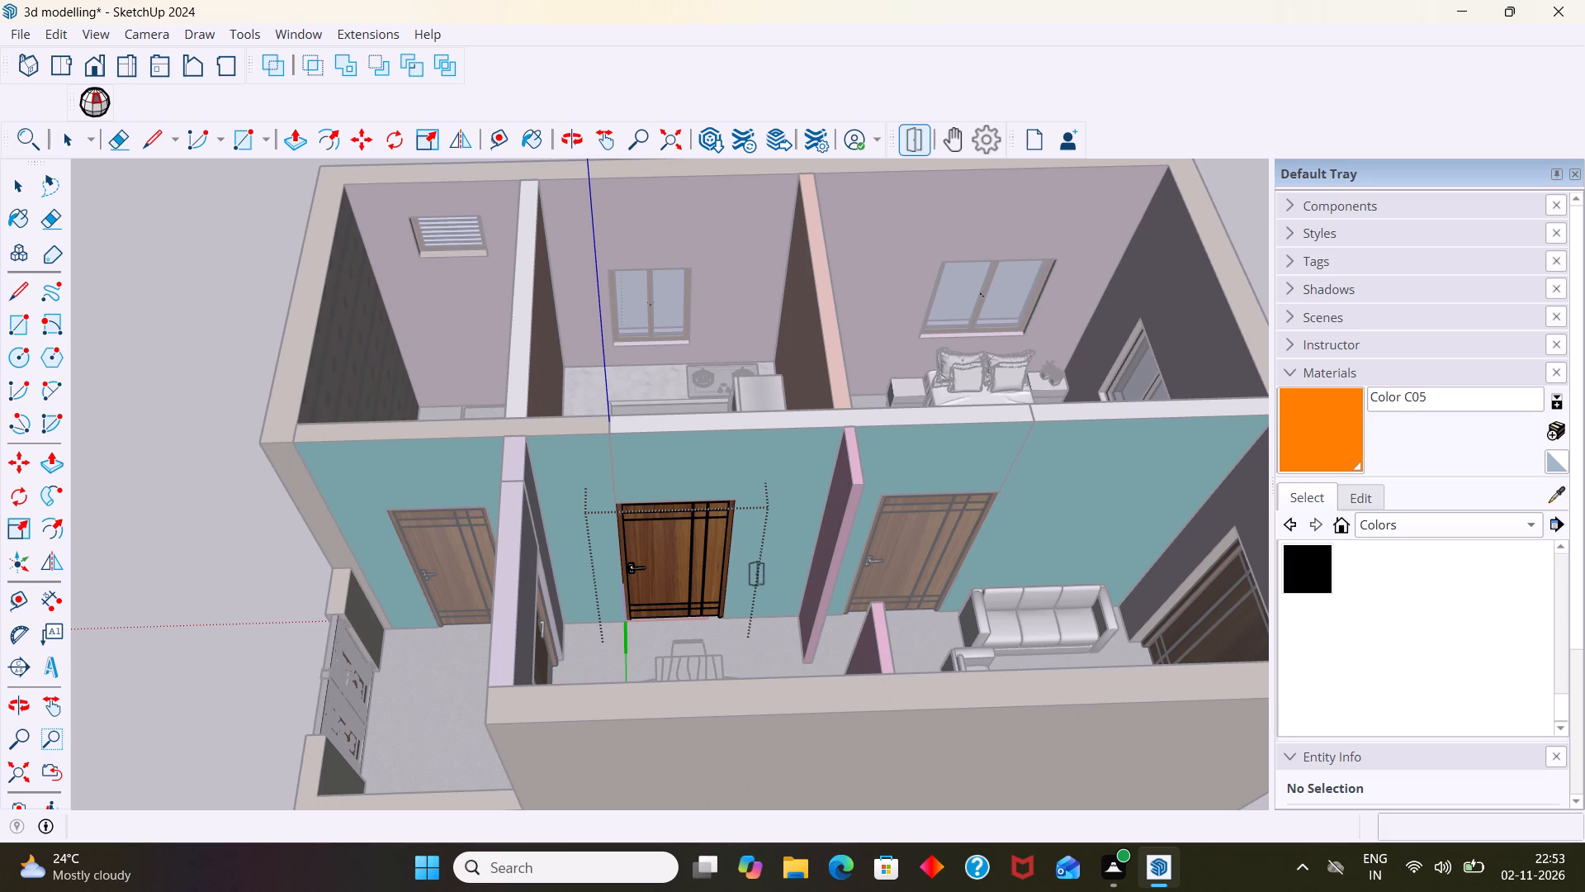
Exit the kitchen door leaf and component editing to return to the whole model.
key(space)
scroll(613, 595, down, 5)
click(330, 387)
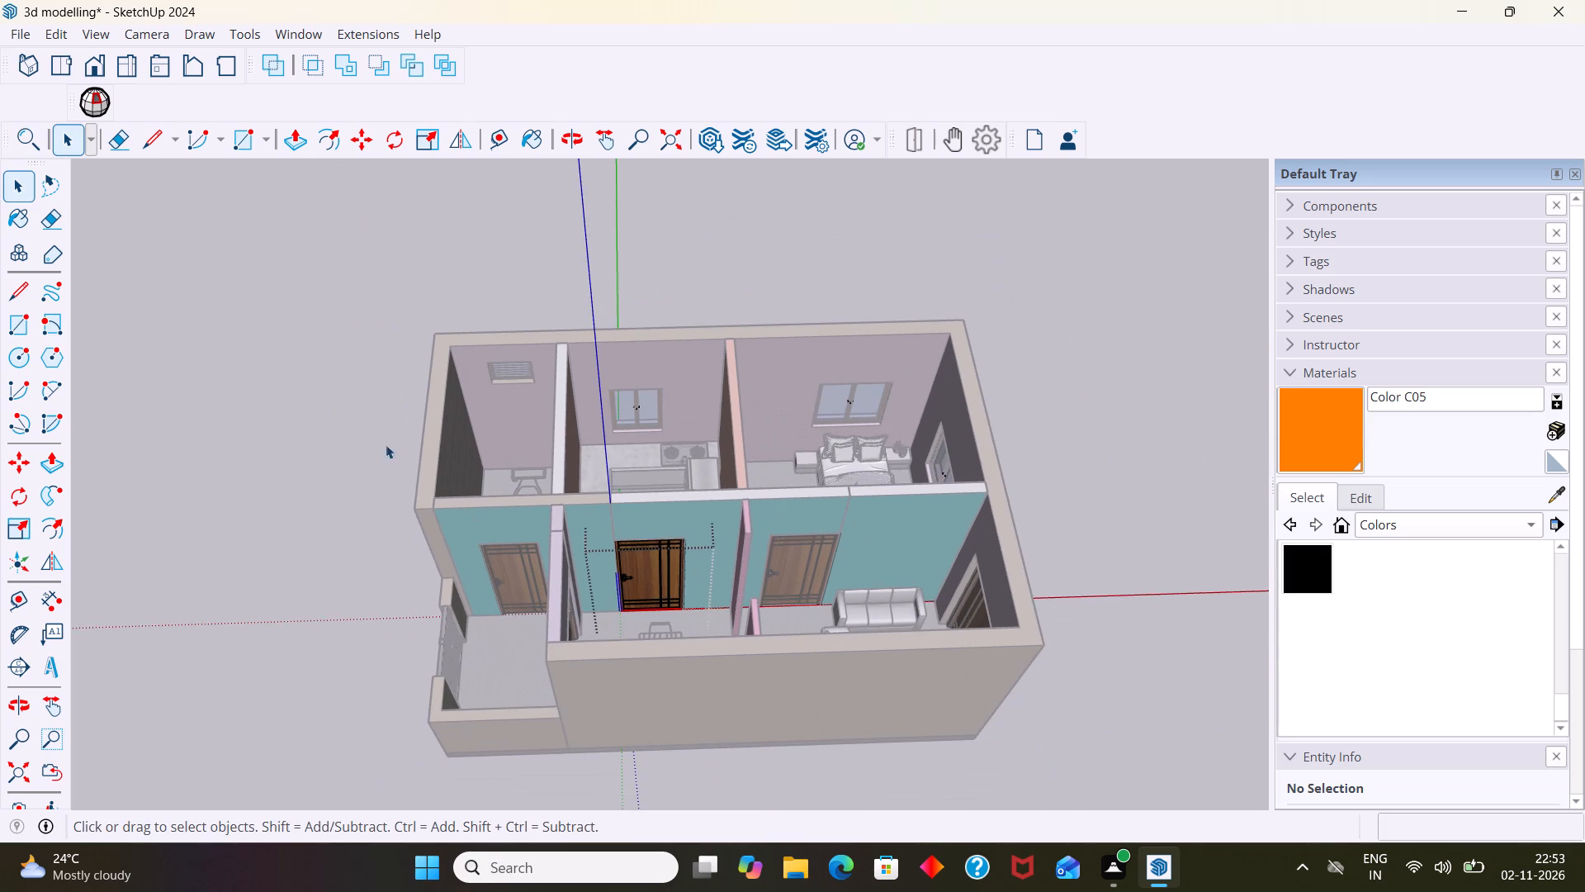
scroll(480, 498, up, 6)
scroll(633, 546, down, 15)
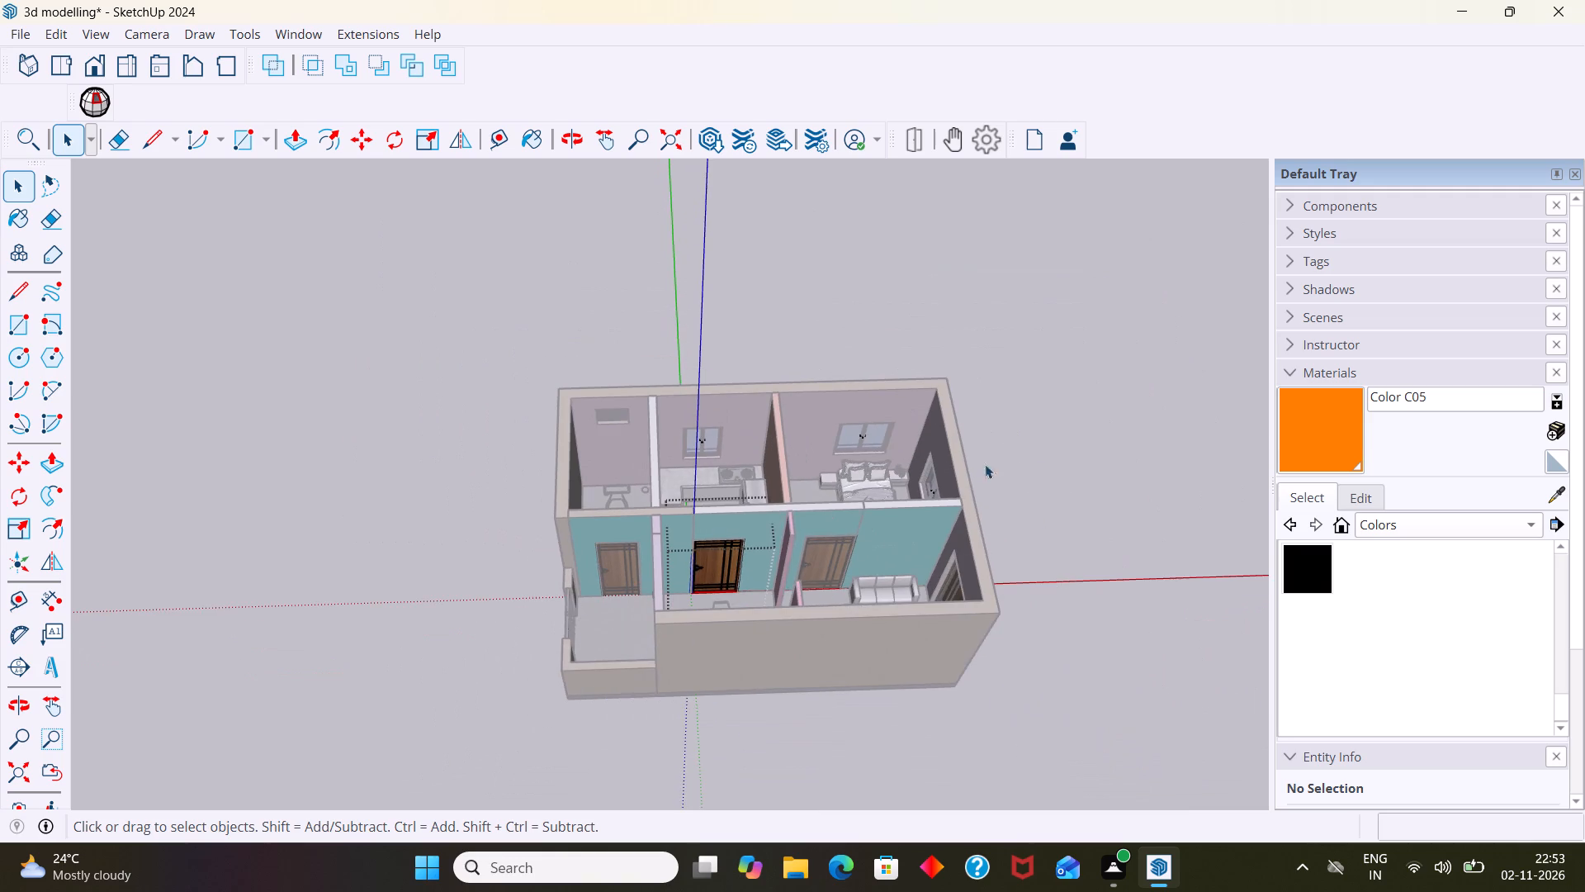
click(1050, 434)
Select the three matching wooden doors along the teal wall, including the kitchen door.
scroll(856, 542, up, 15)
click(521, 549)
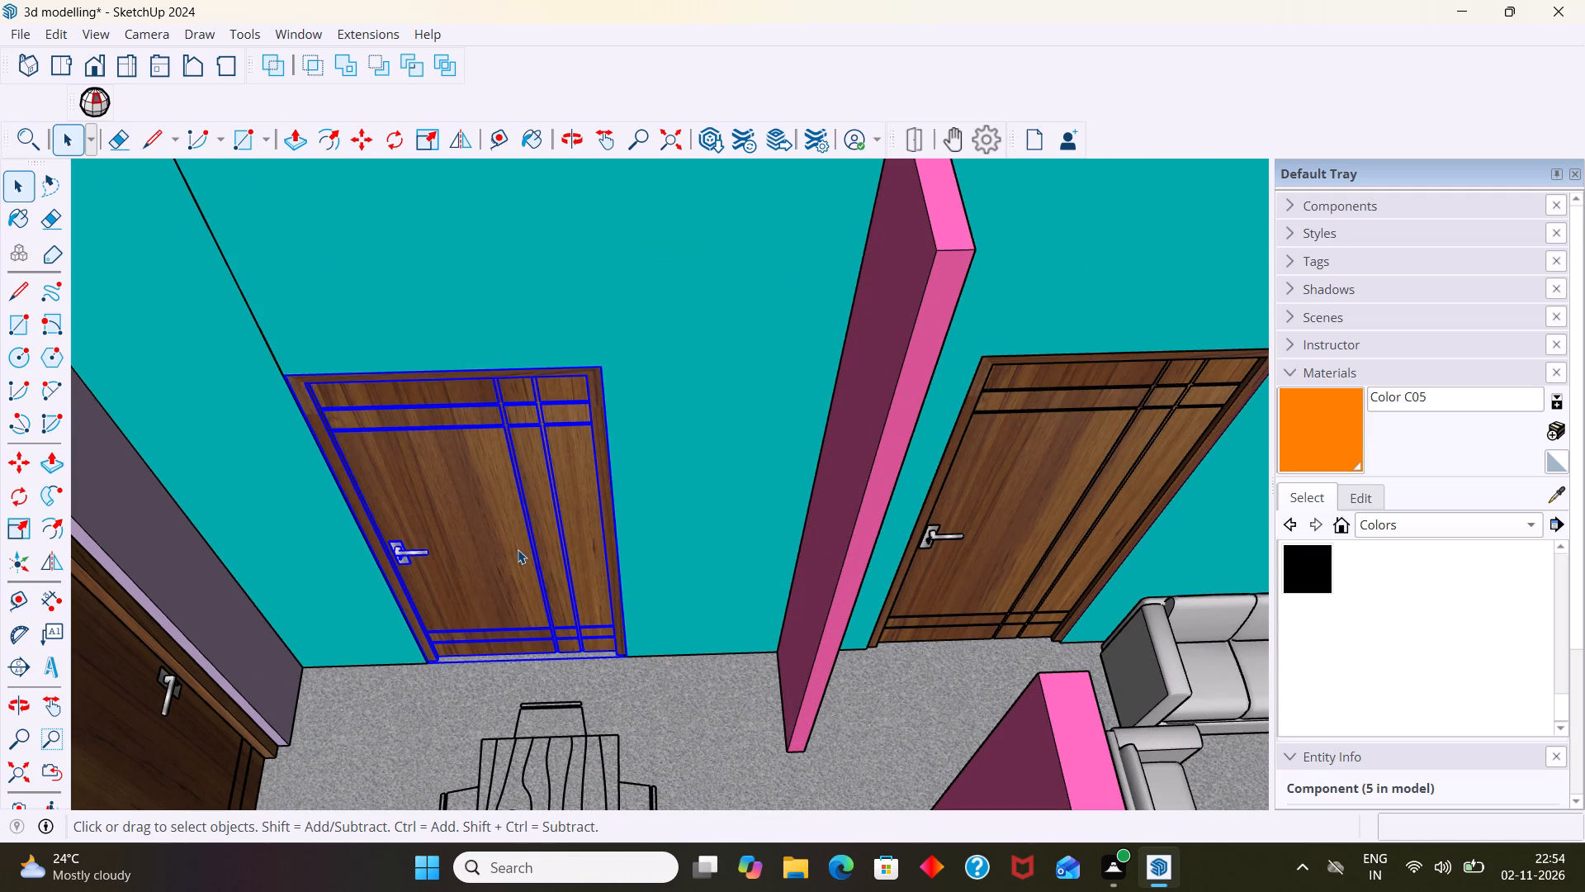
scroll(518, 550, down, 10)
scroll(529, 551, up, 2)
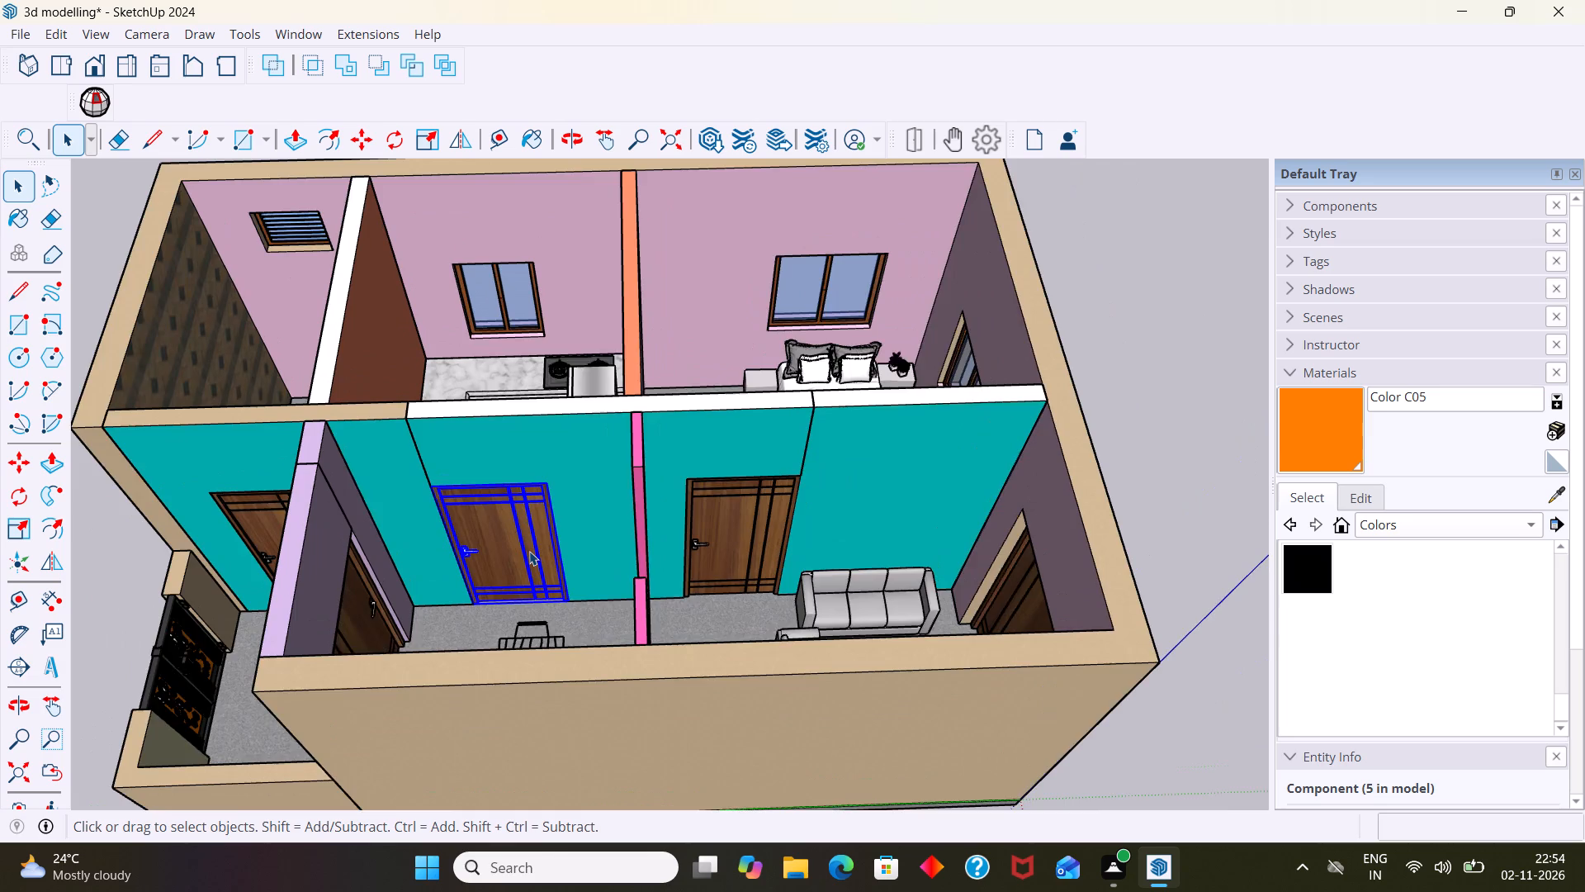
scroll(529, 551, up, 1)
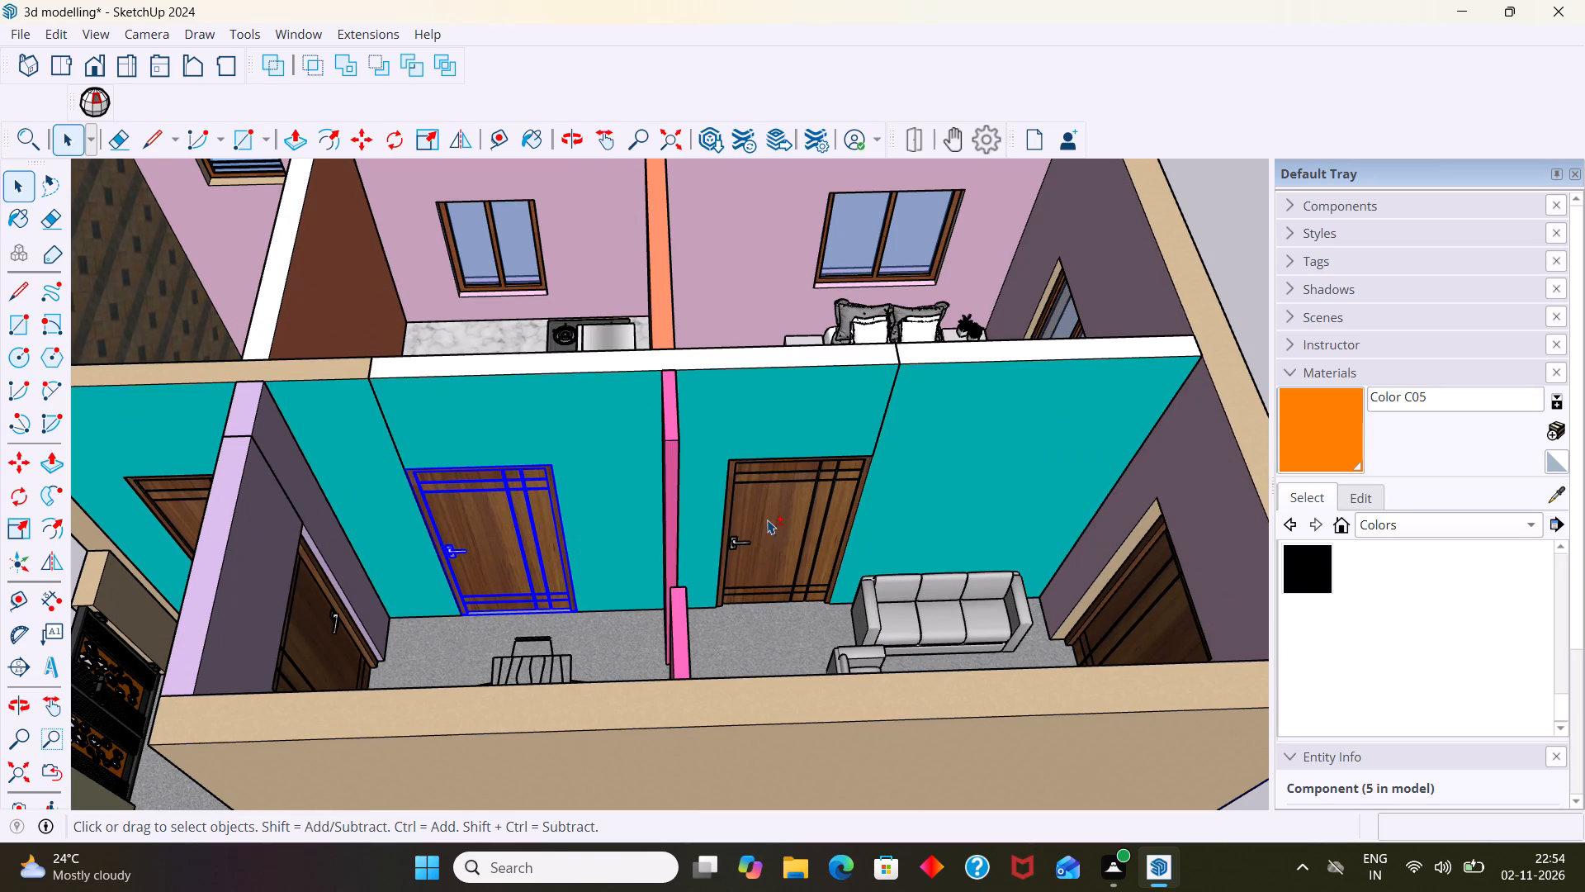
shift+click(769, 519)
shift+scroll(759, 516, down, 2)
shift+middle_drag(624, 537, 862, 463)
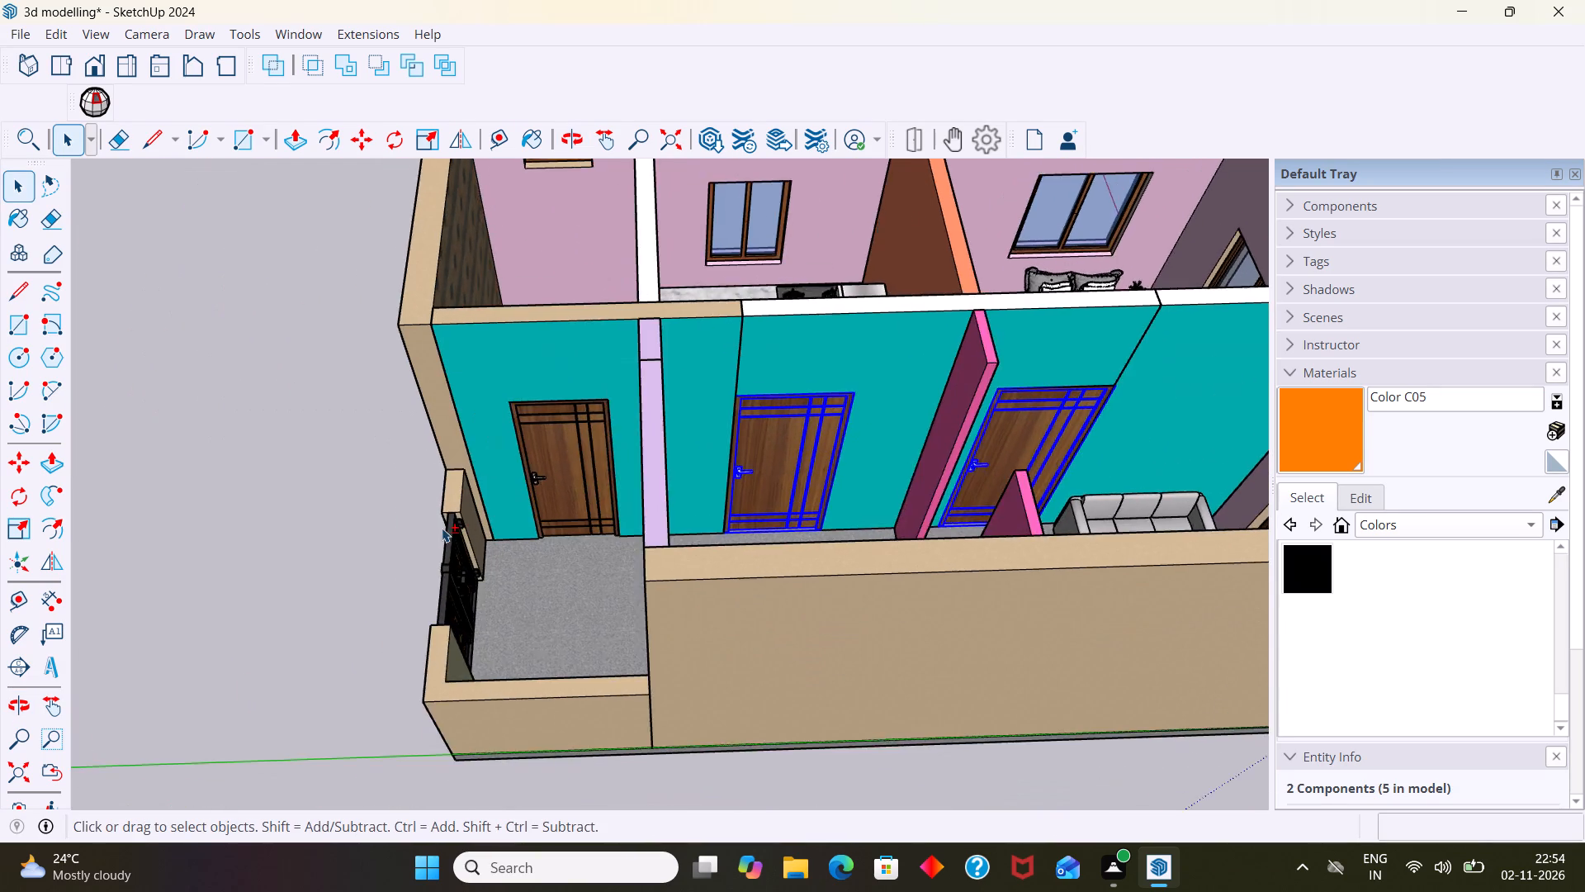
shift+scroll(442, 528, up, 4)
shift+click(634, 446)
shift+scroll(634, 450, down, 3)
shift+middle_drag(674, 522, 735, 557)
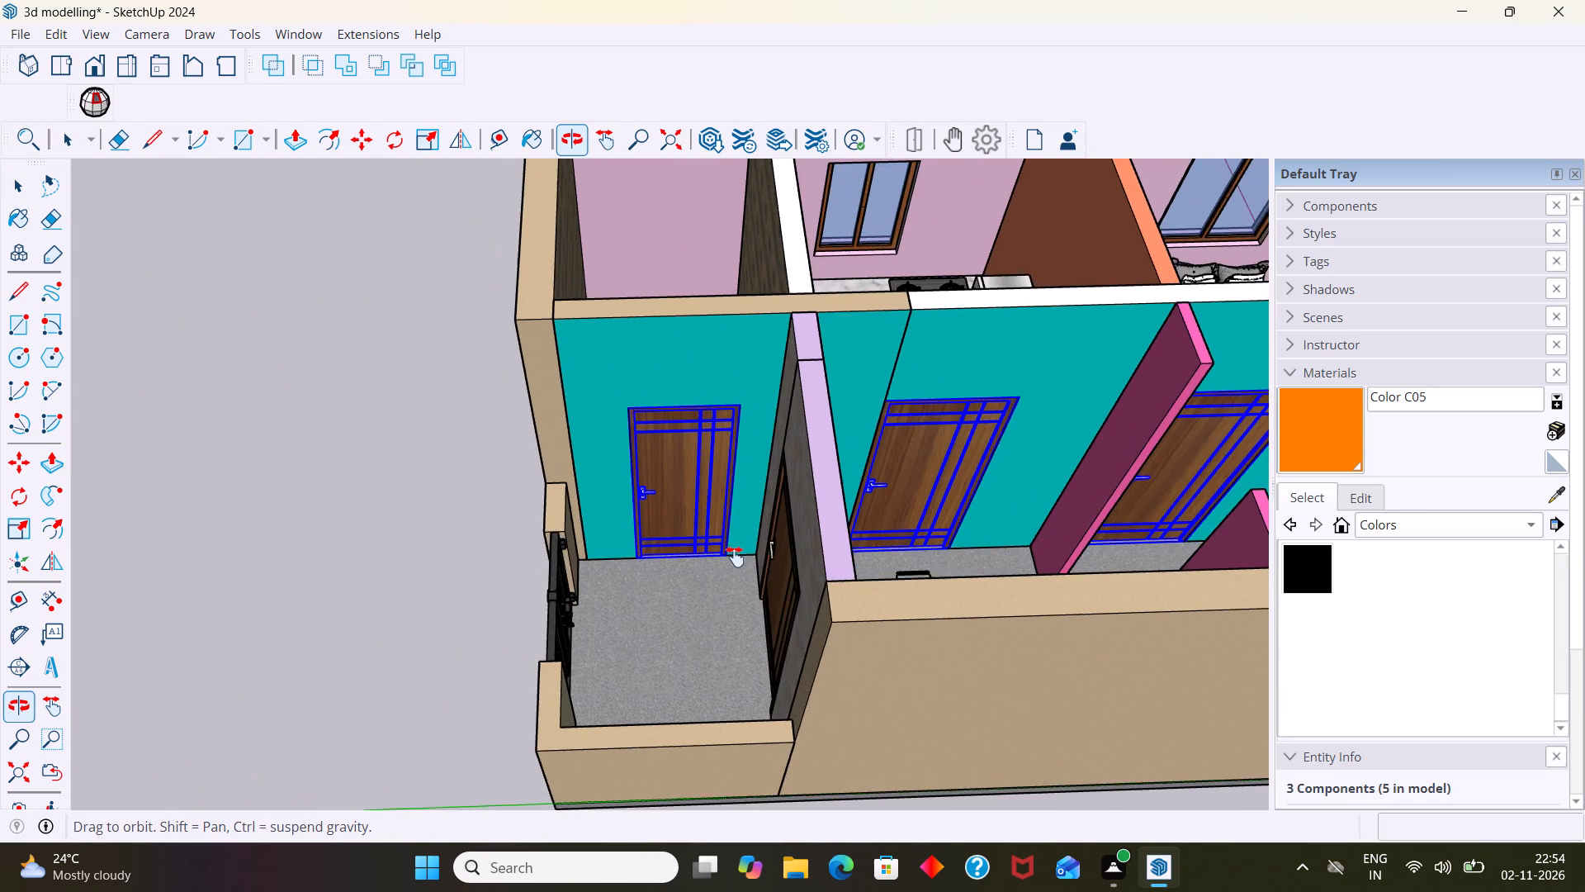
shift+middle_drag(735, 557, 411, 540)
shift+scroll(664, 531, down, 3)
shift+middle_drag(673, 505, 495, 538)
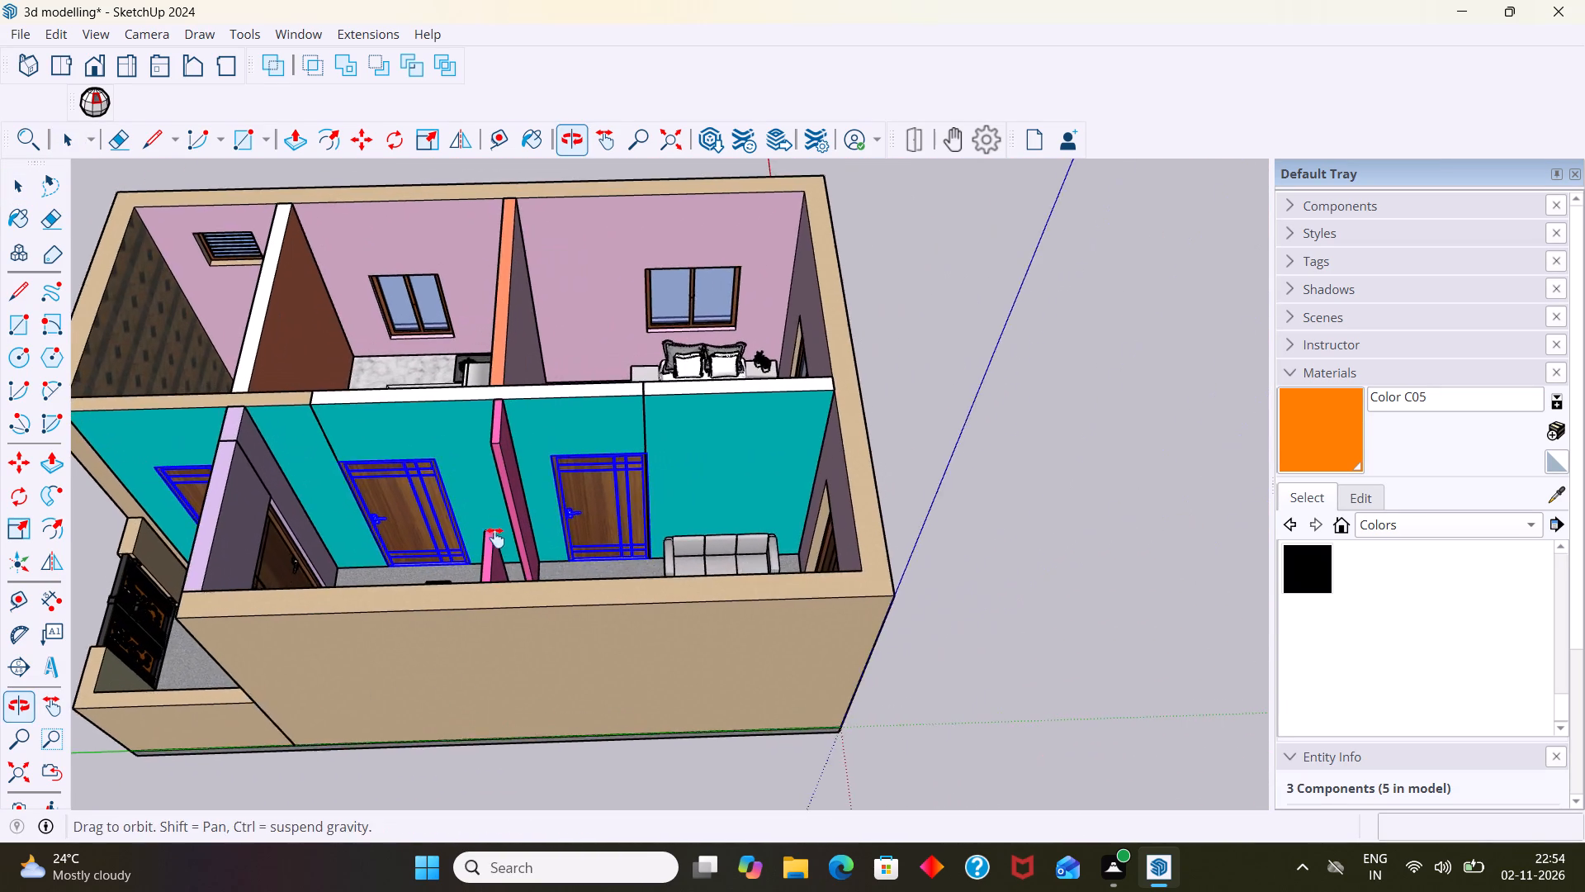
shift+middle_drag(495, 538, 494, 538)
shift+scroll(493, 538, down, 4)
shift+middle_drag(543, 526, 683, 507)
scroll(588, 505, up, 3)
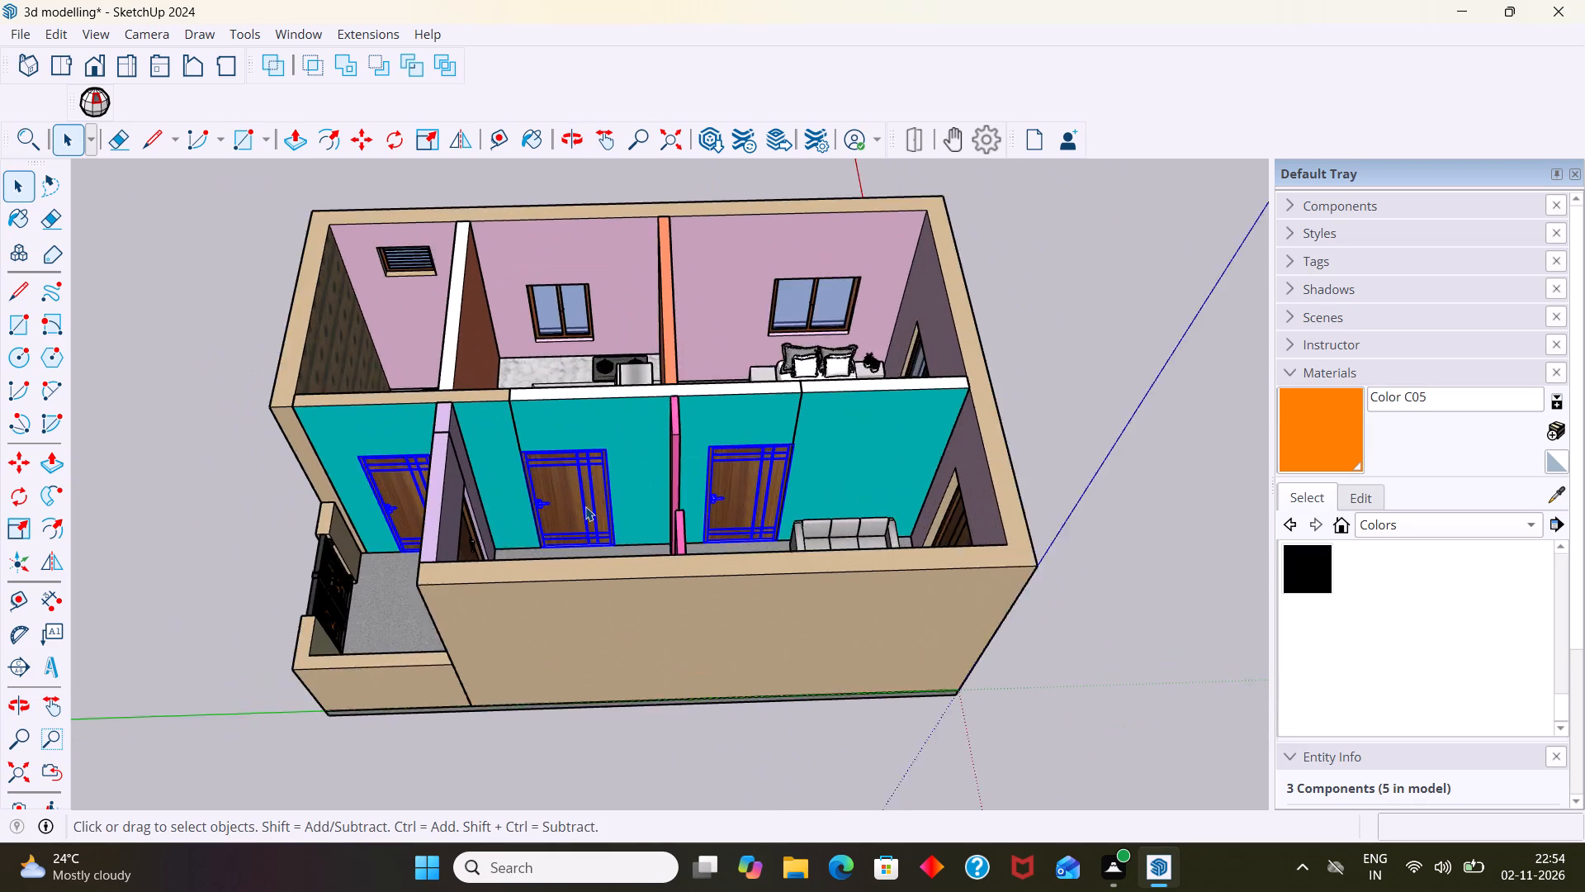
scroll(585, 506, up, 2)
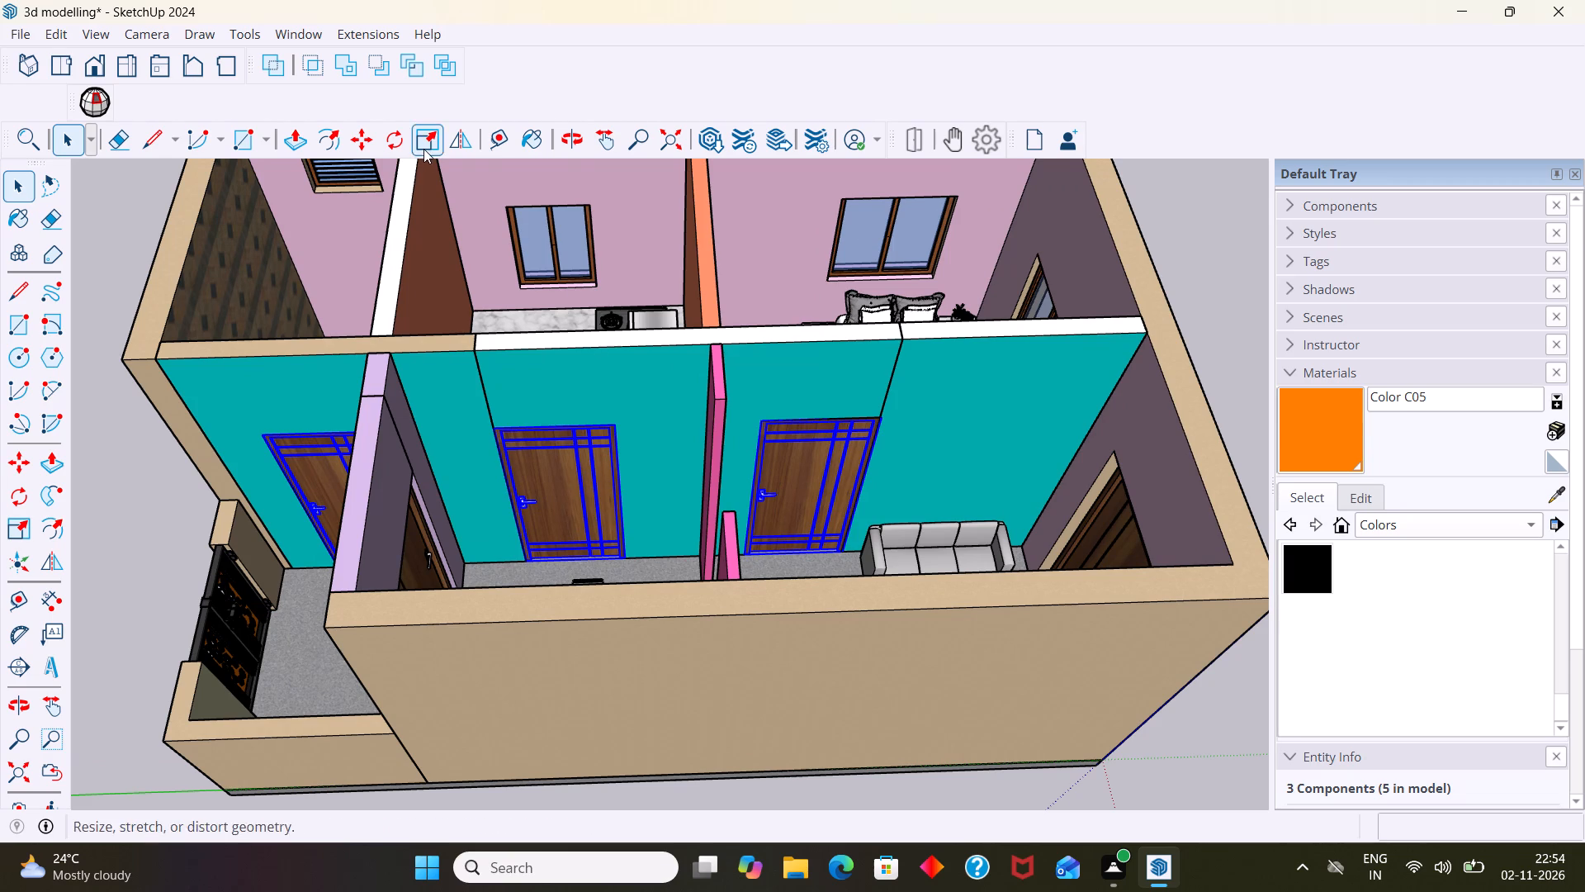
Open the kitchen door's joint configuration and examine its hinge axis and swing arc from several angles.
click(992, 135)
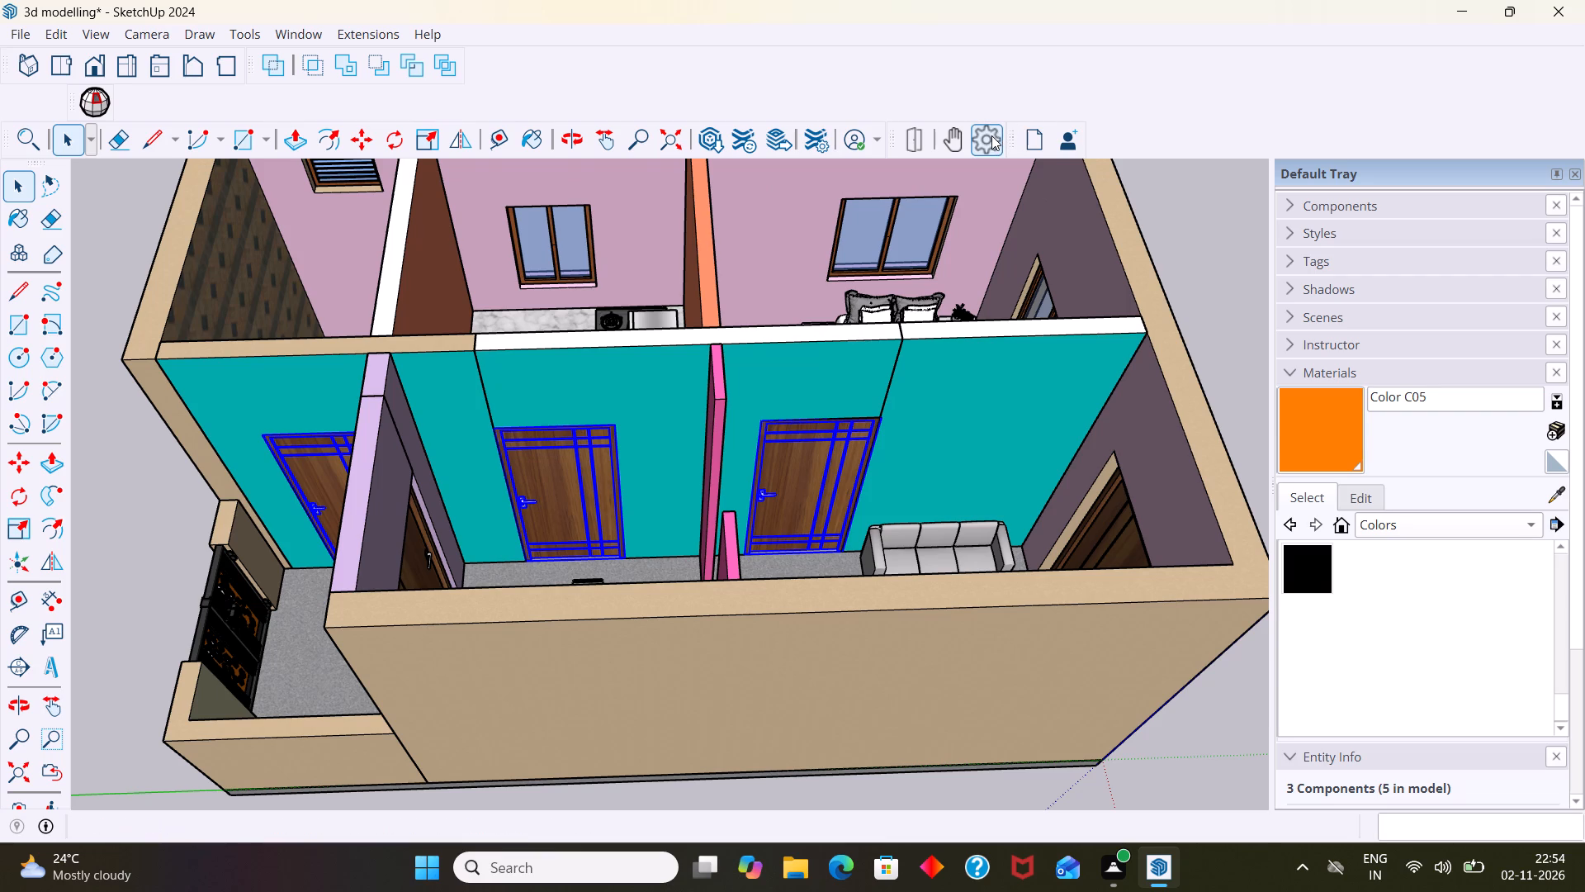
click(586, 467)
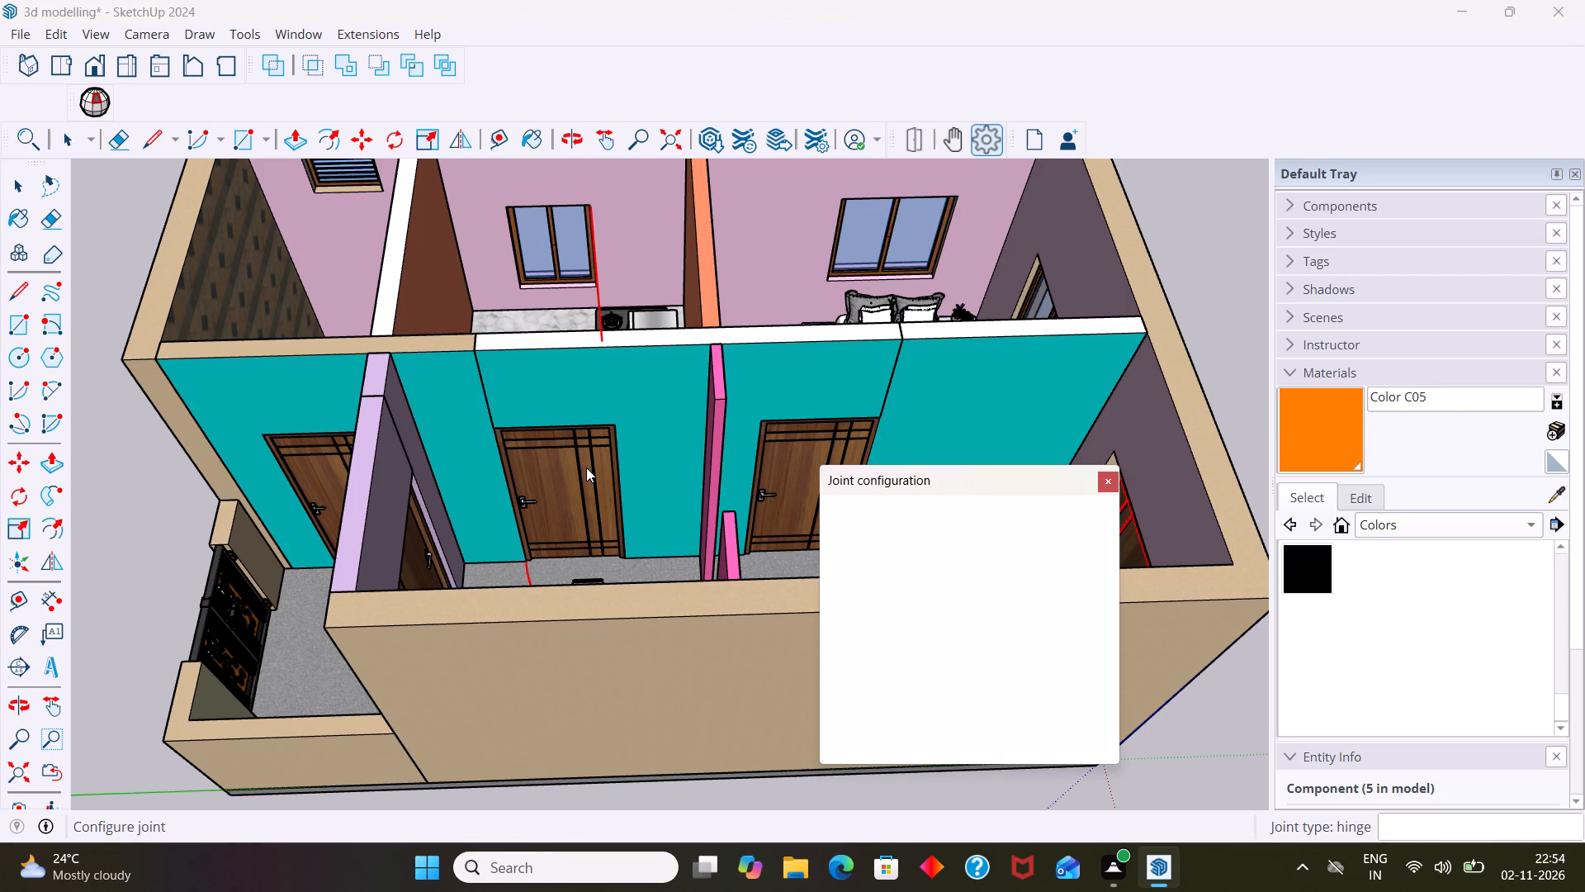
scroll(587, 467, down, 6)
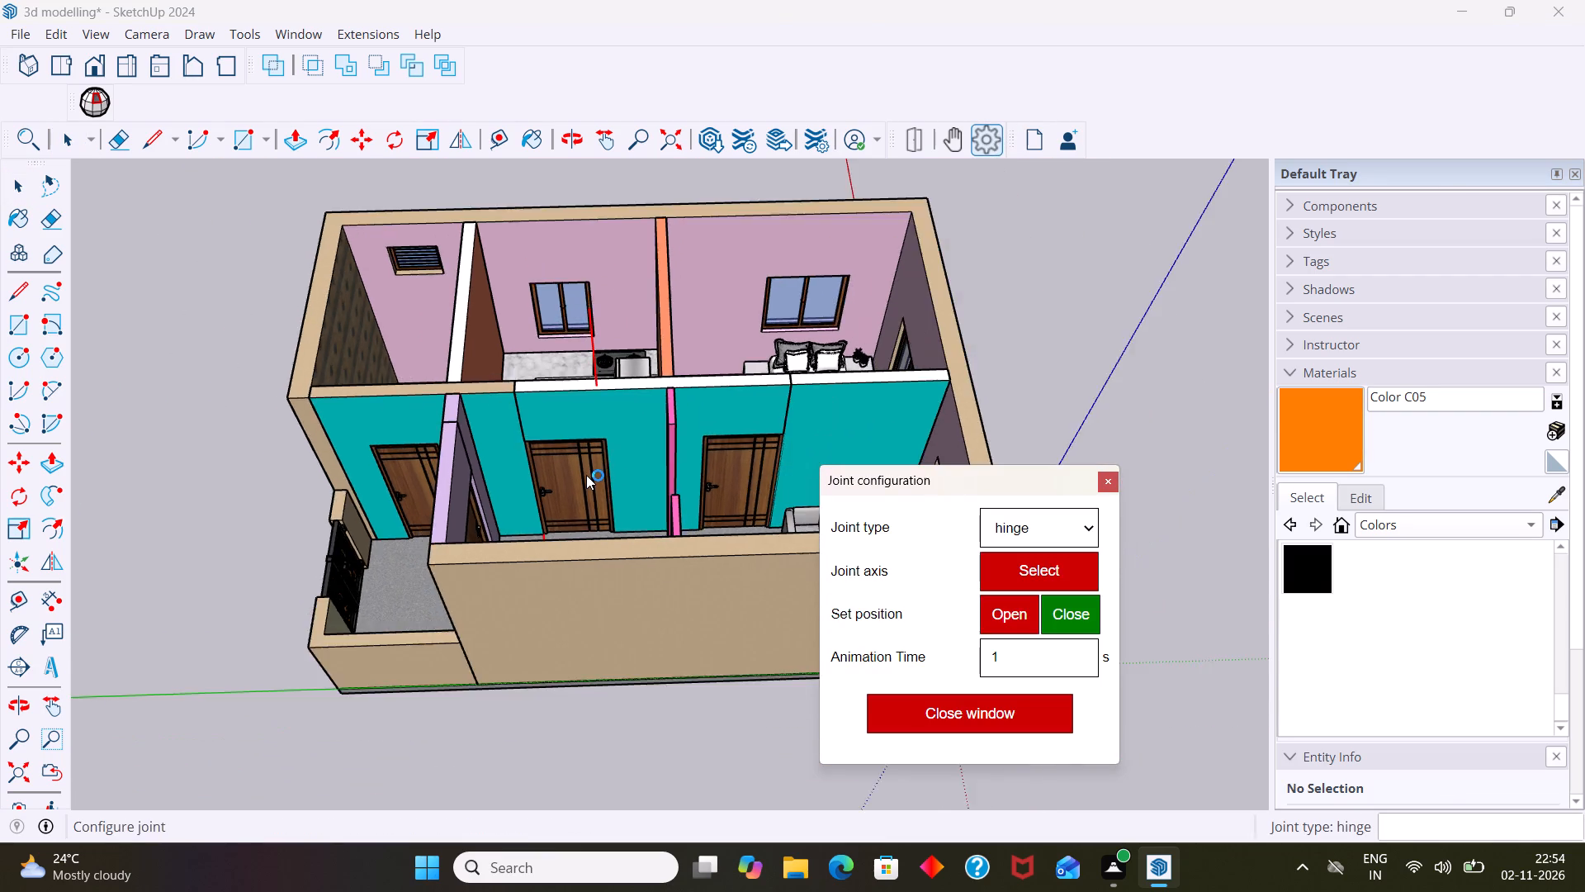
scroll(586, 475, down, 3)
middle_drag(583, 468, 738, 439)
scroll(487, 438, up, 9)
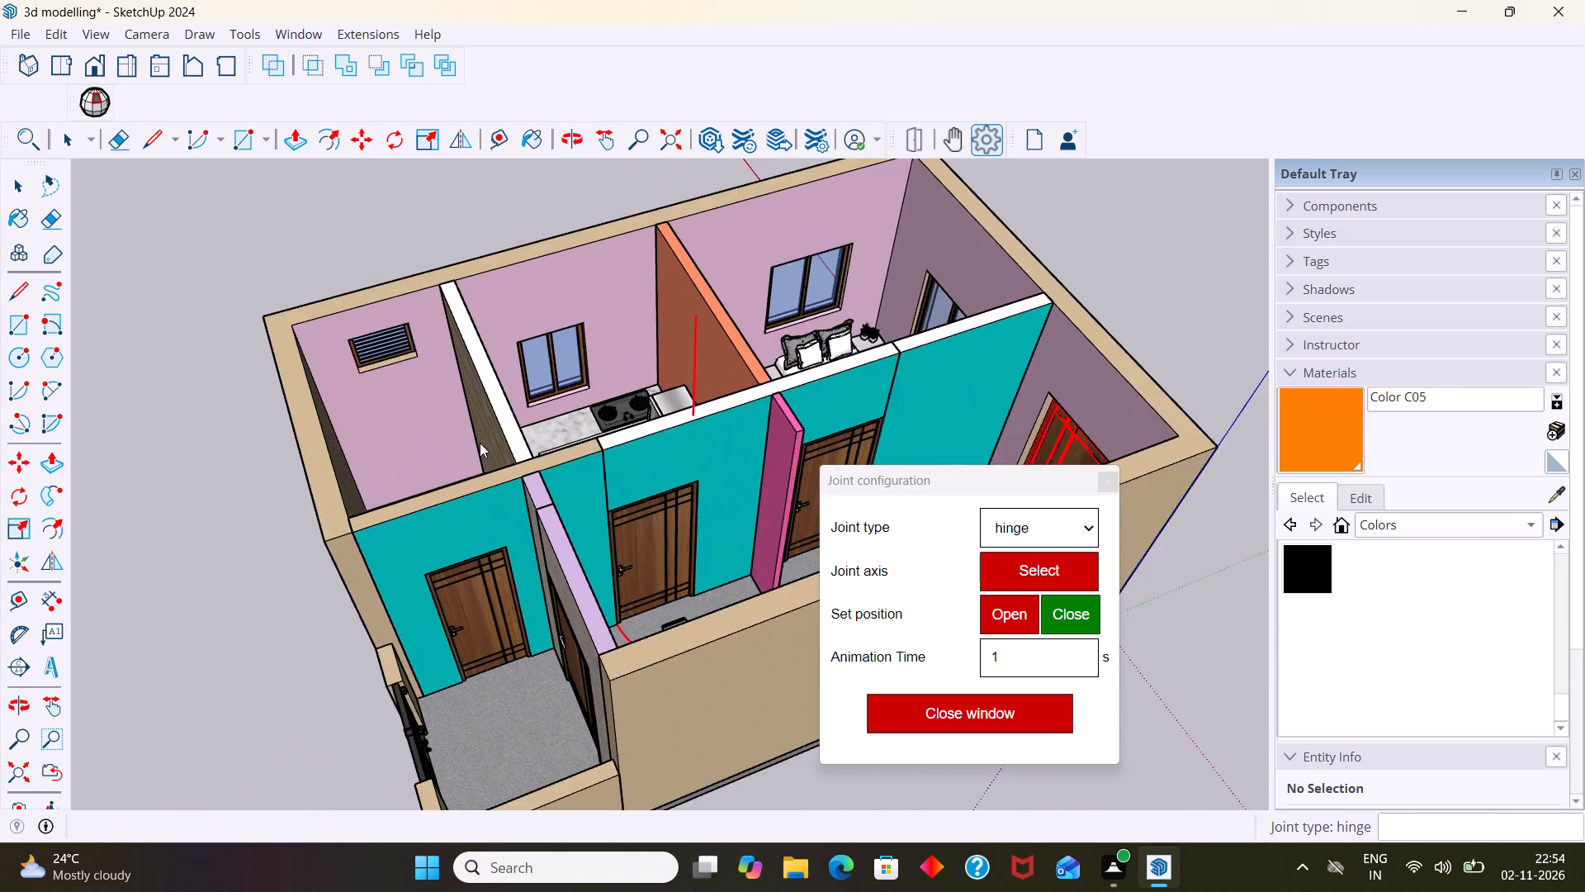
scroll(480, 443, up, 1)
middle_drag(478, 469, 172, 480)
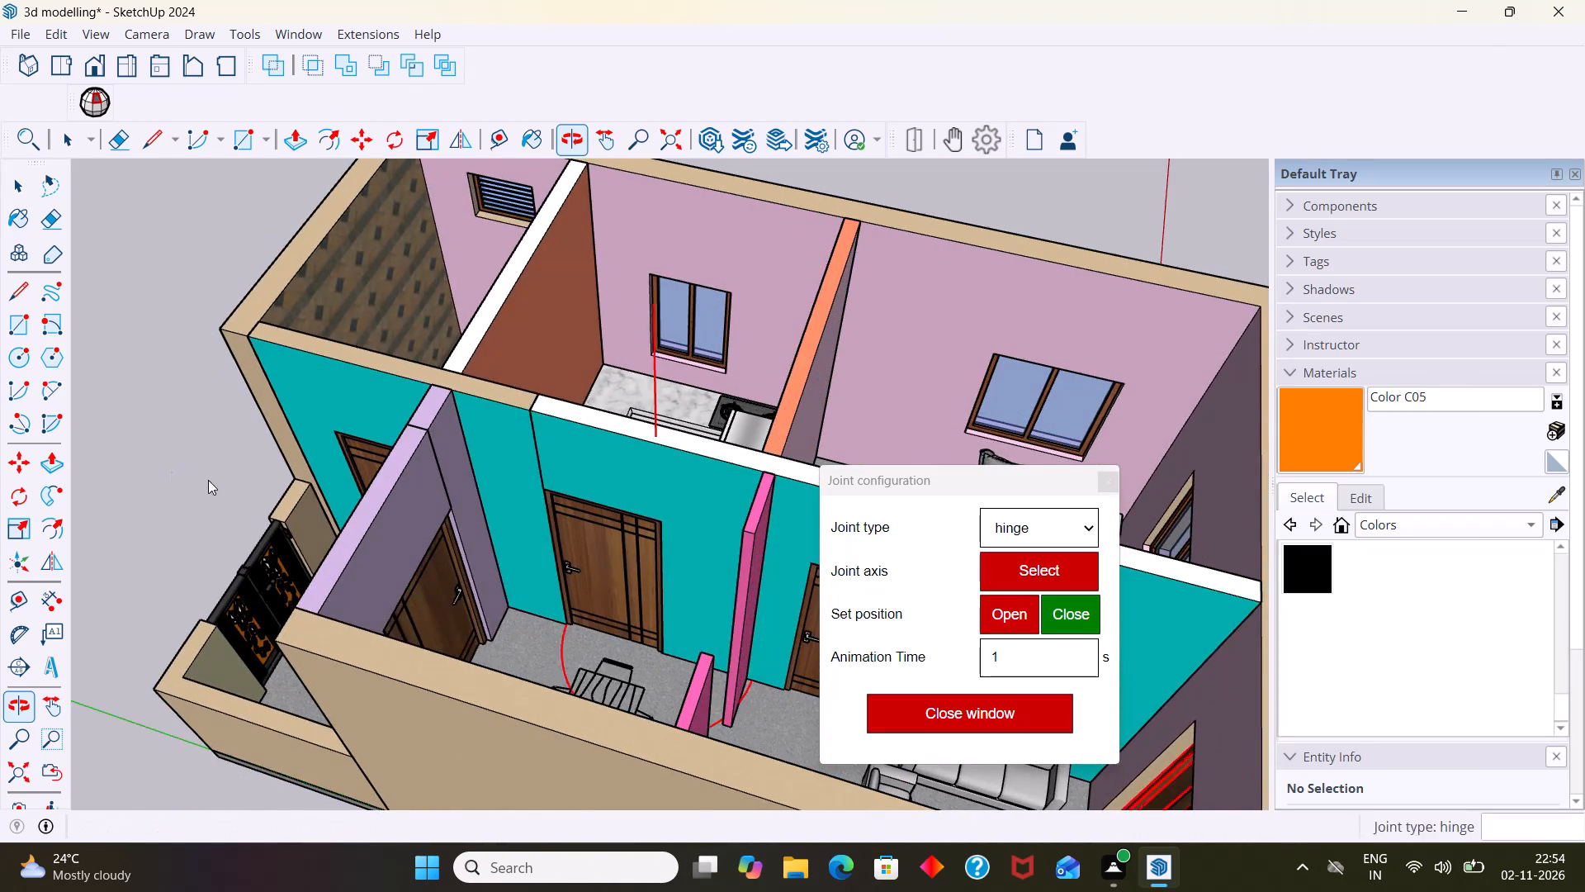
scroll(309, 480, up, 4)
middle_drag(342, 469, 519, 447)
scroll(615, 454, down, 5)
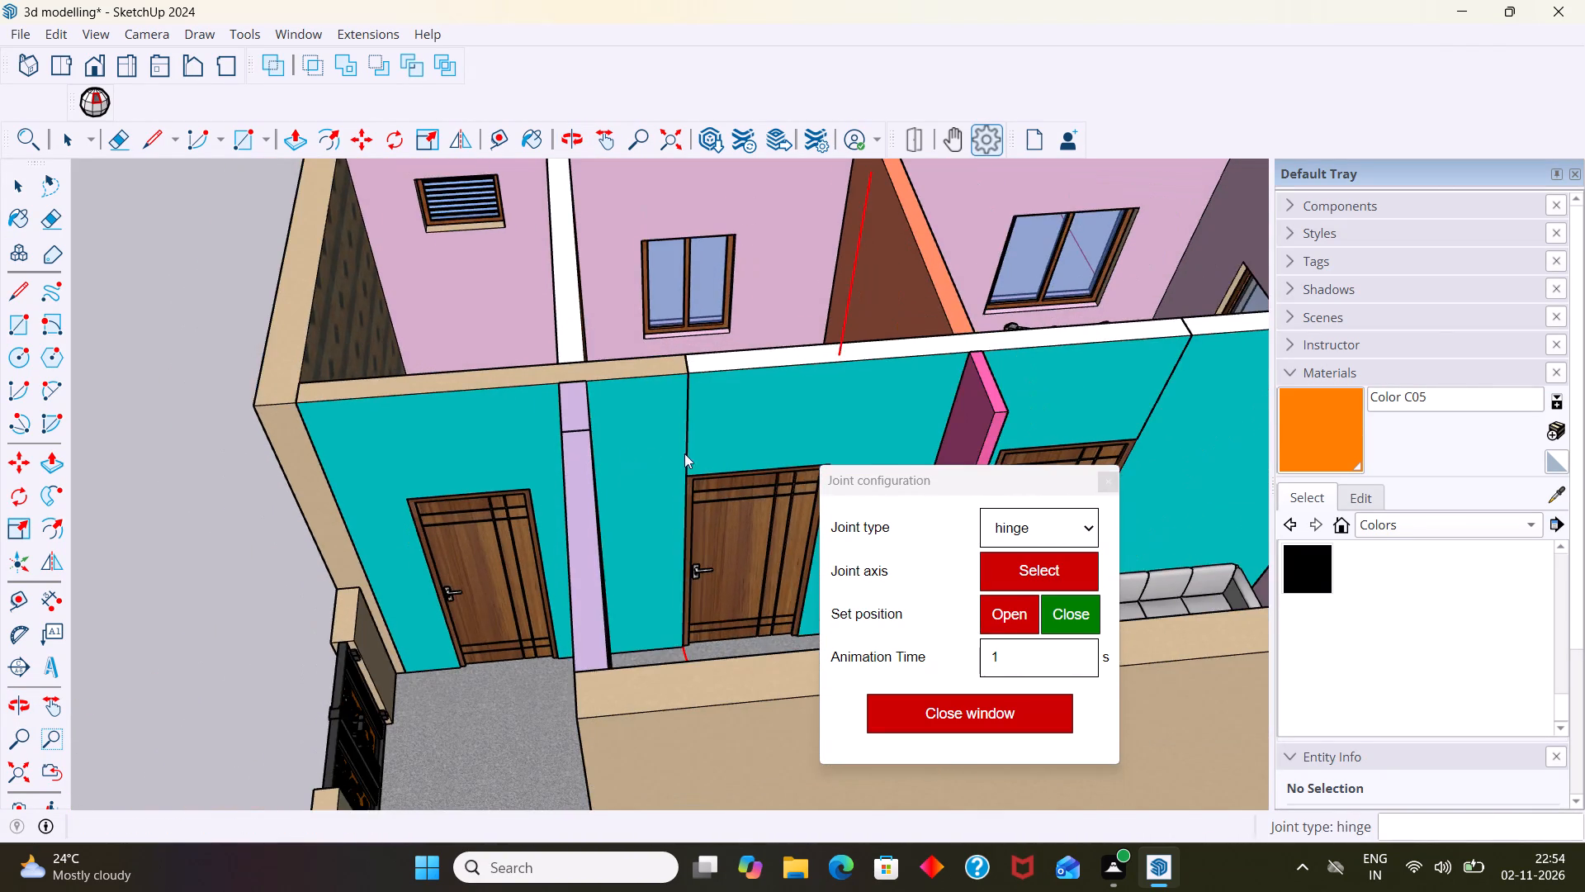
scroll(684, 453, down, 5)
middle_drag(887, 396, 859, 430)
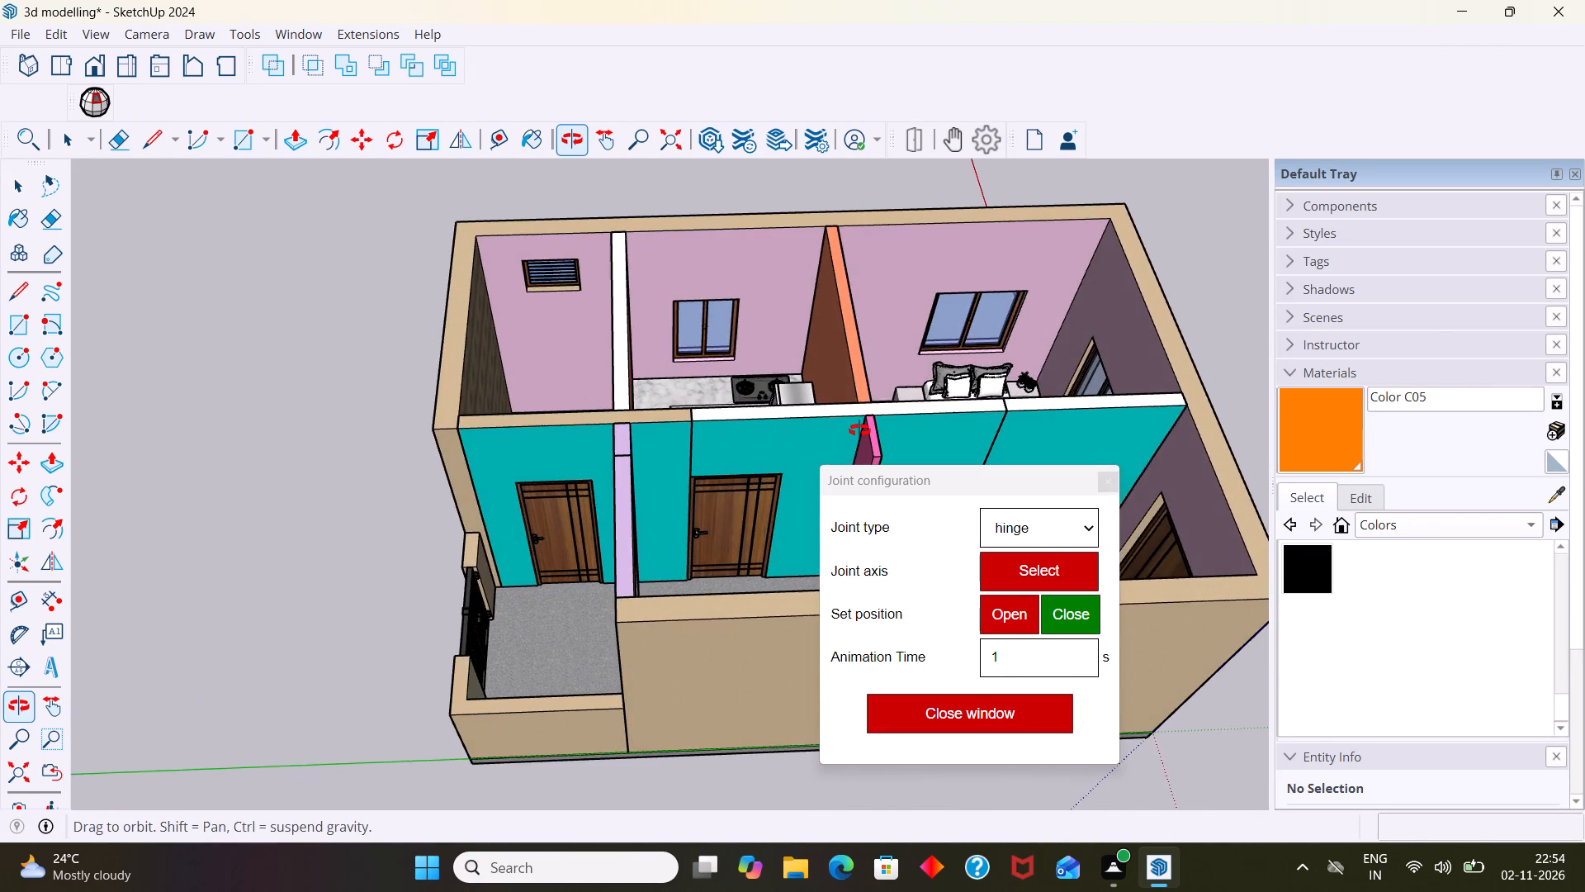
middle_drag(859, 430, 908, 402)
shift+middle_drag(904, 400, 658, 250)
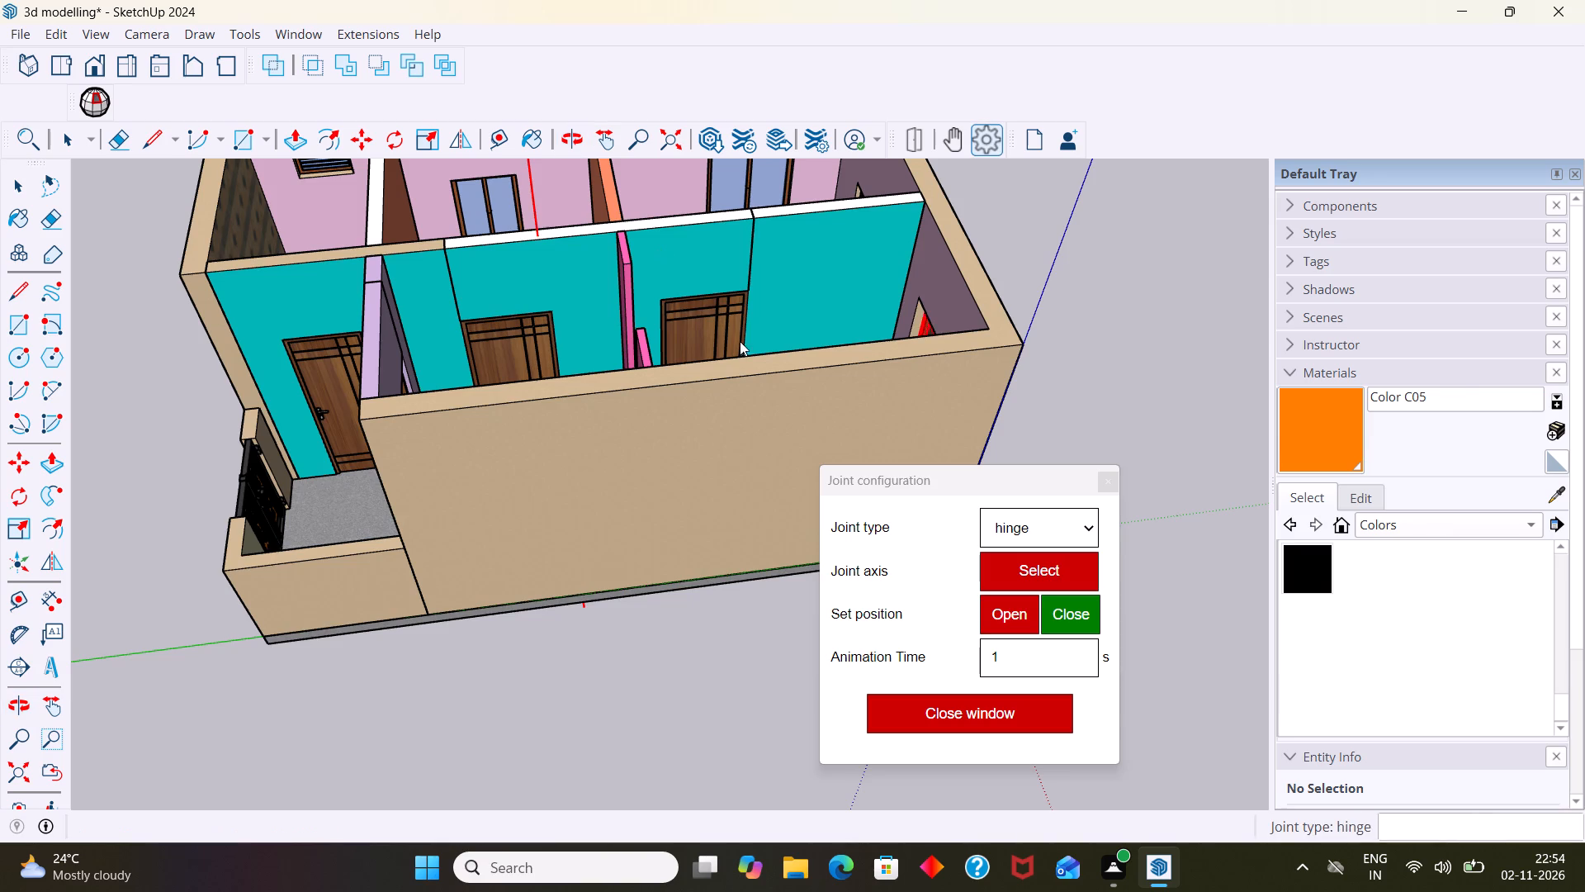
middle_drag(707, 318, 715, 459)
scroll(696, 429, up, 4)
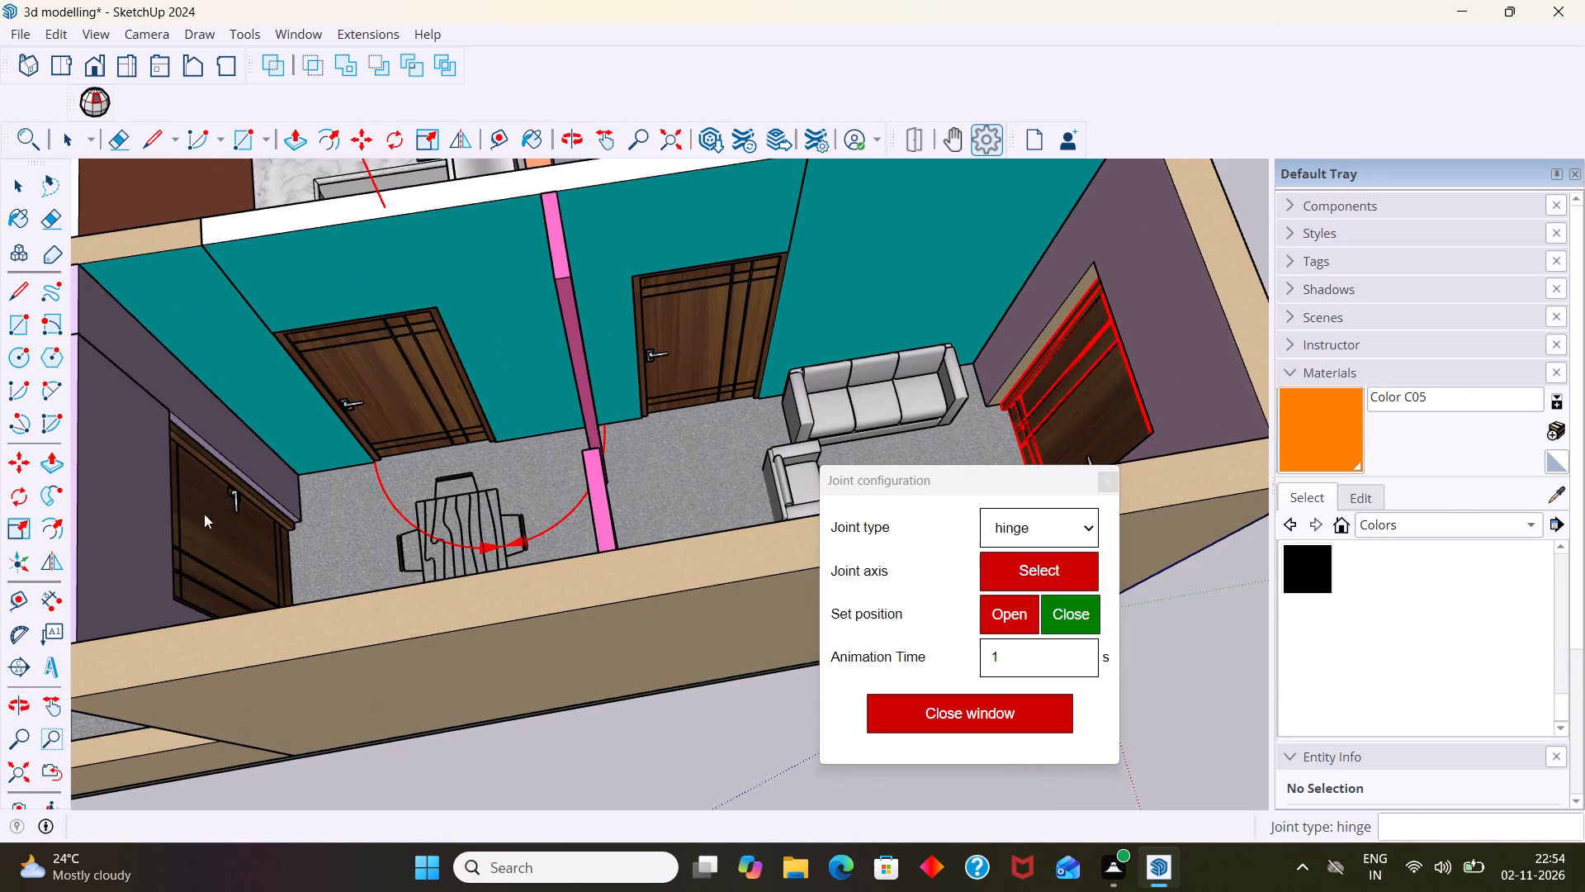
scroll(220, 440, down, 4)
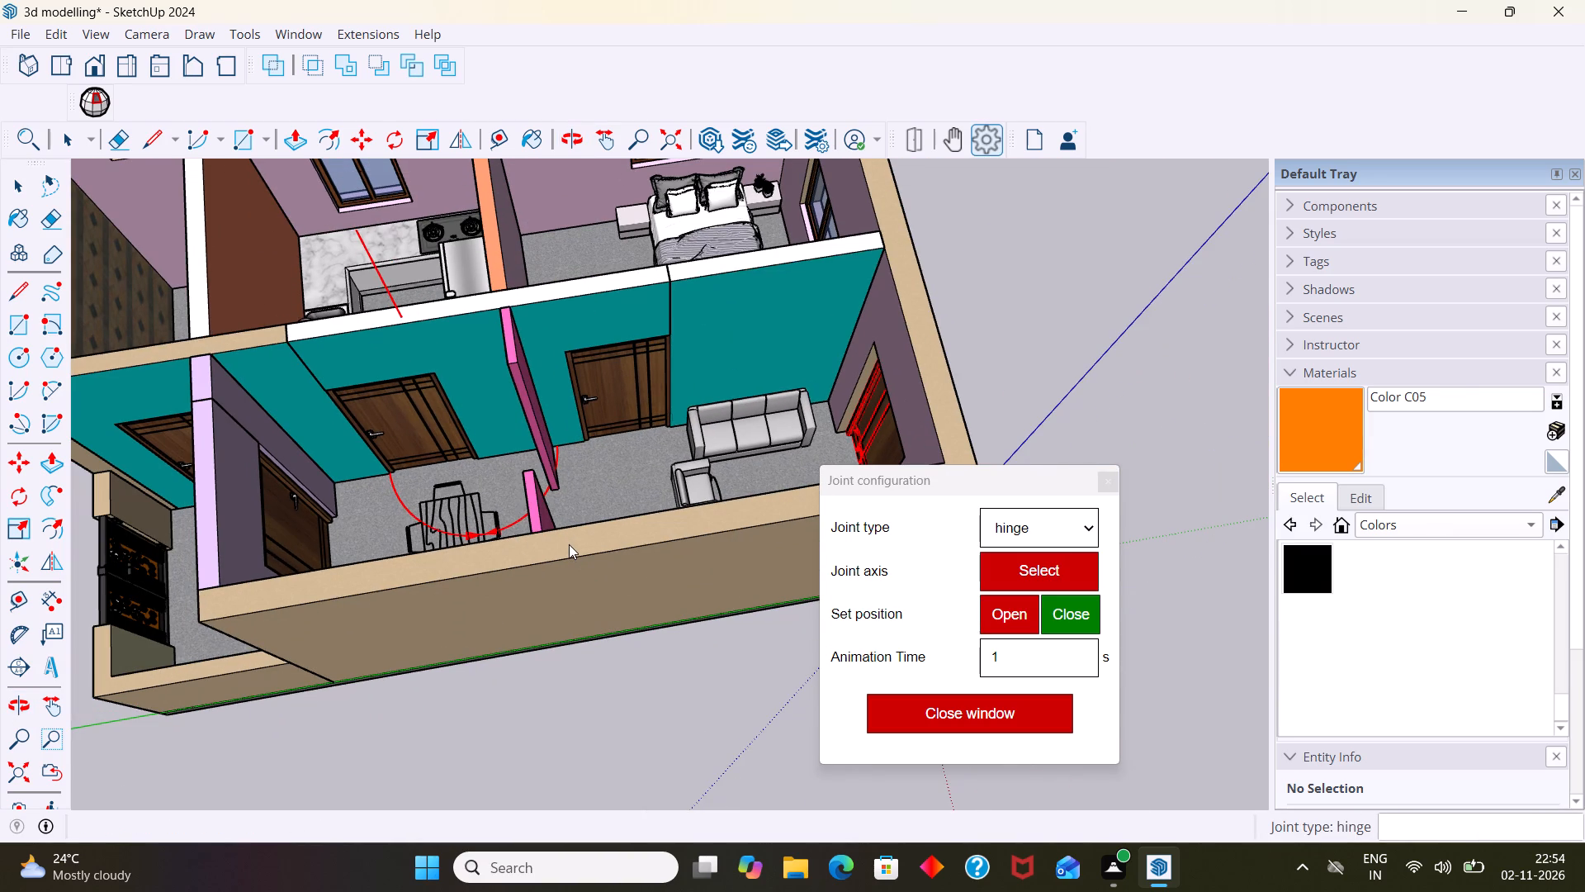
scroll(566, 482, down, 5)
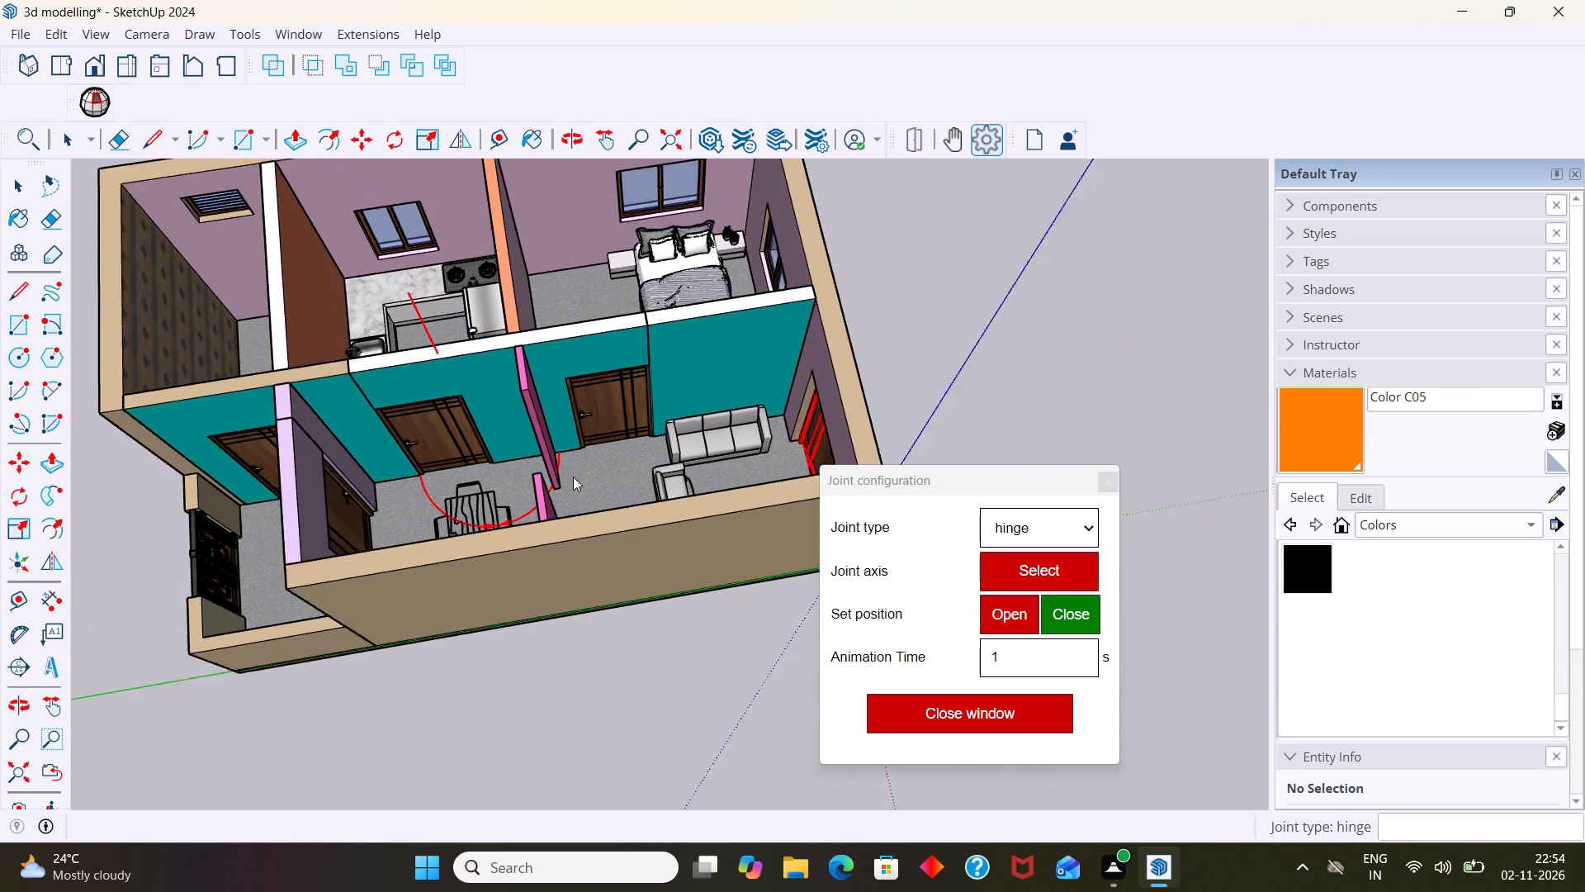
middle_drag(573, 475, 569, 334)
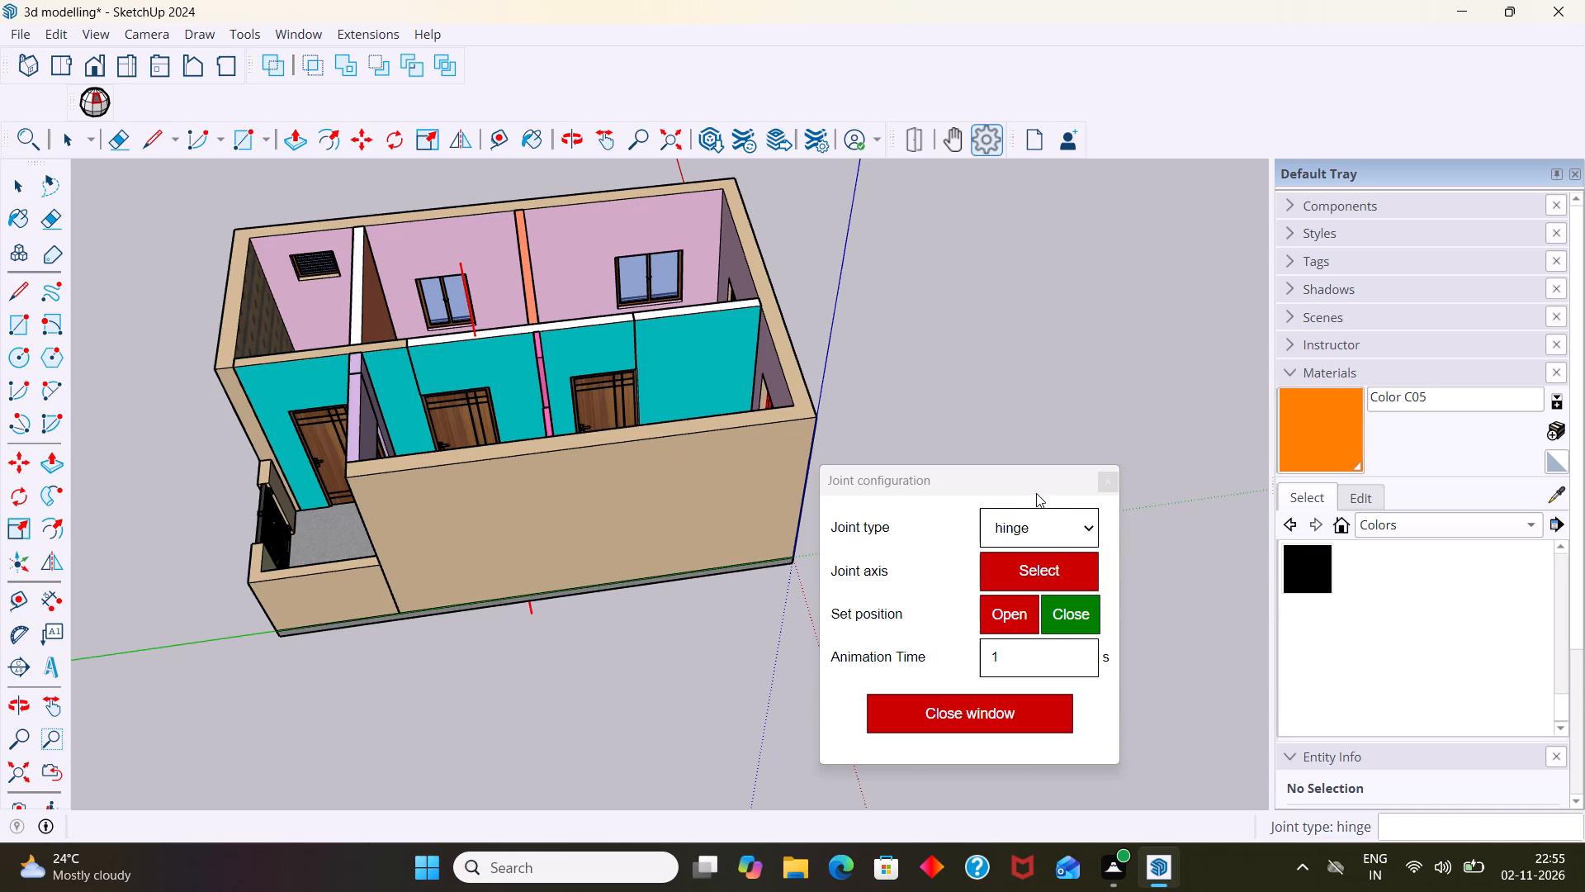
Keep hinge as the kitchen door's joint type and pick the leaf's vertical edge opposite the handle as the joint axis.
click(1090, 532)
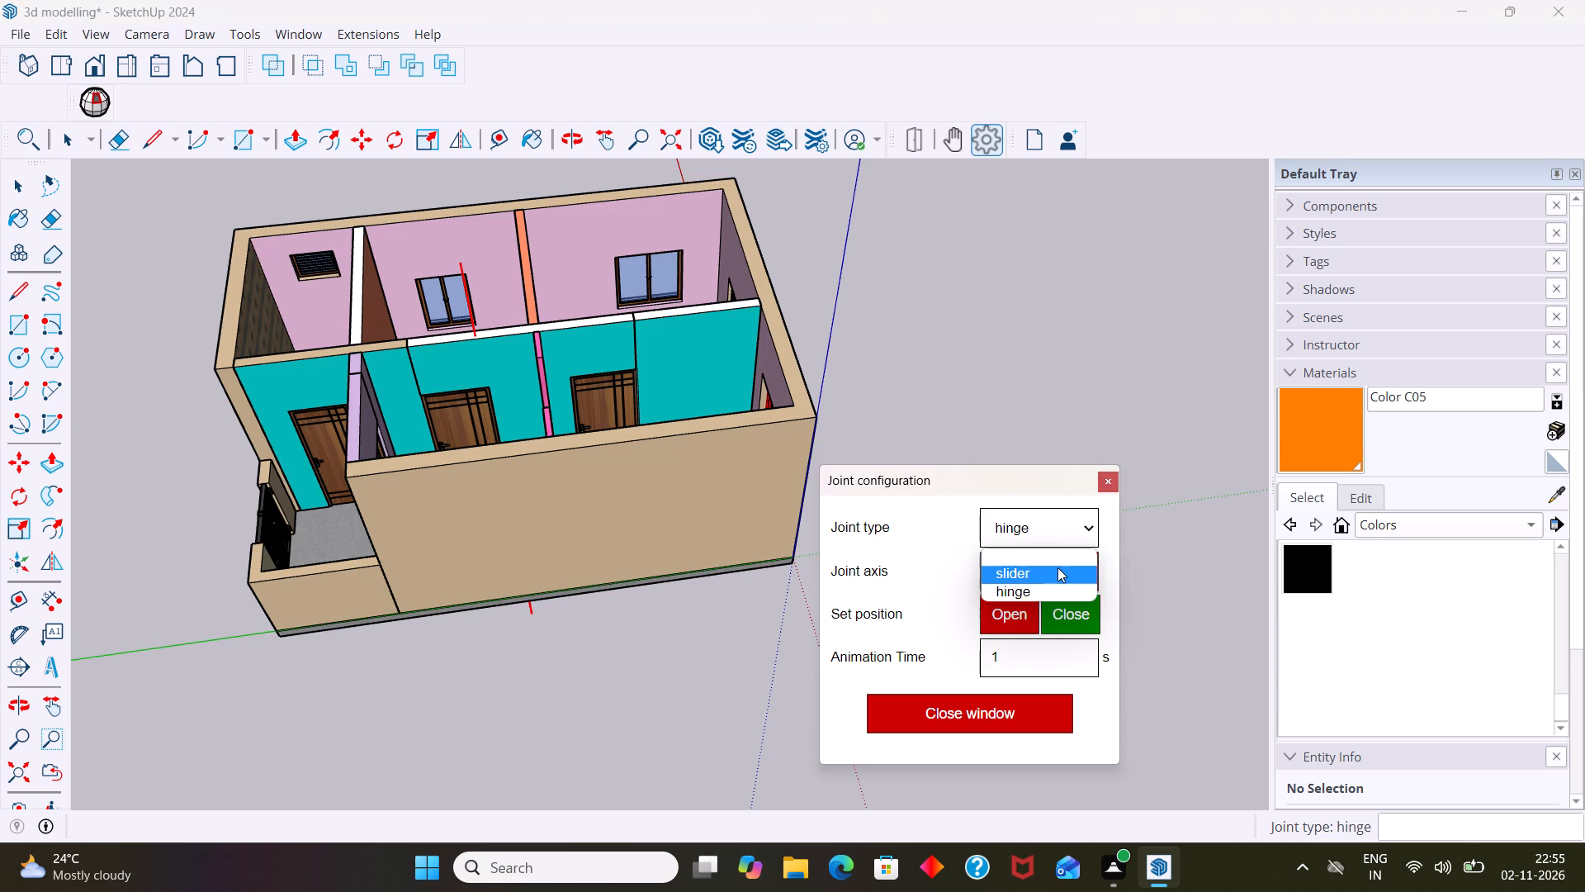
click(1034, 587)
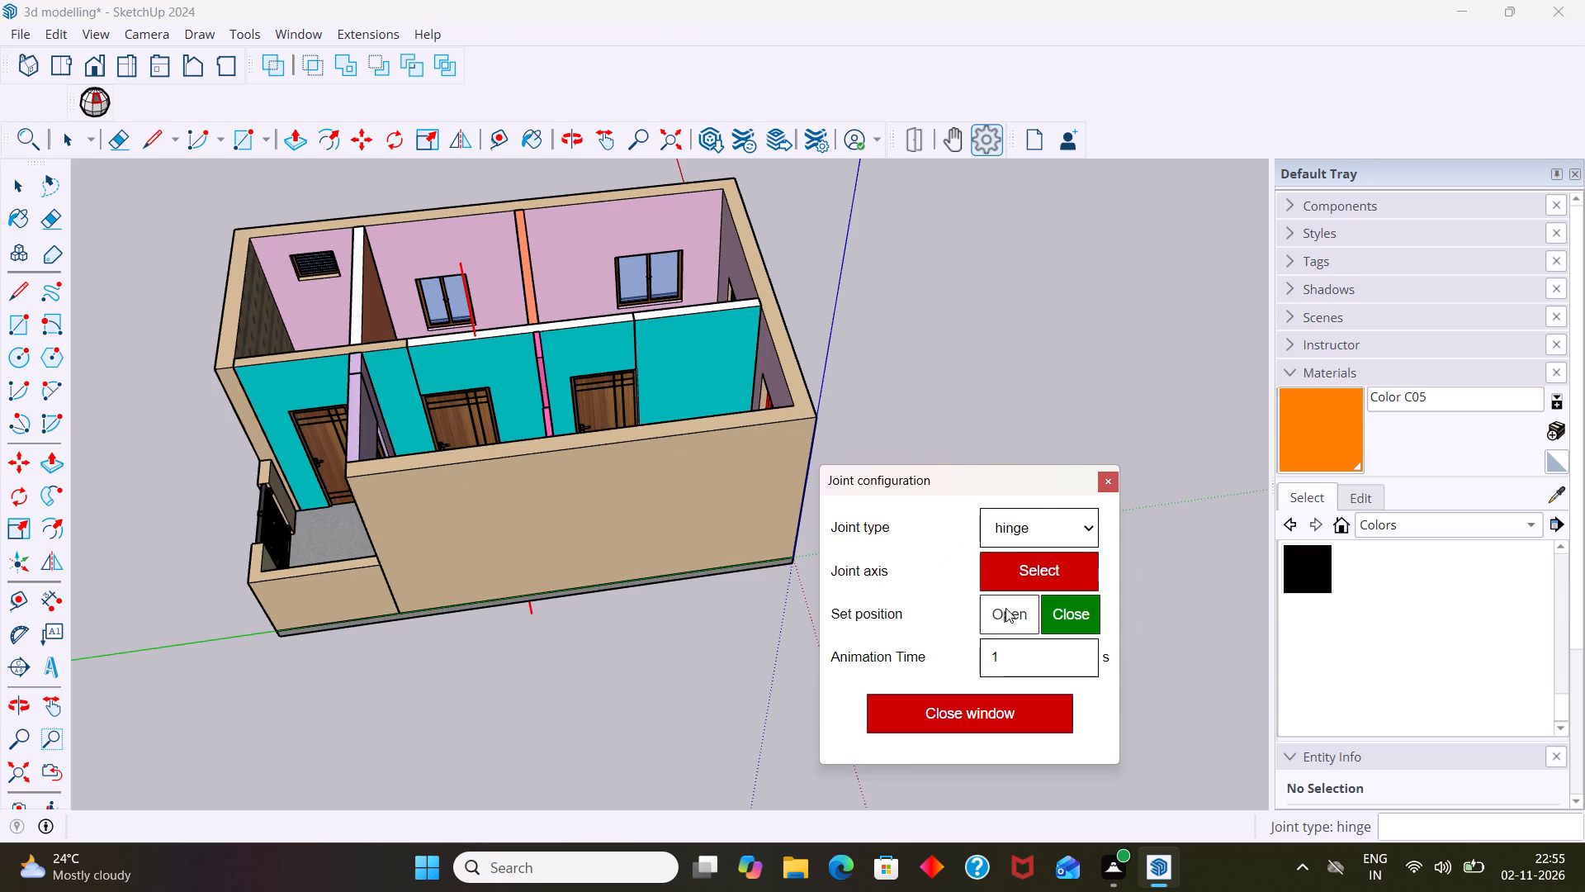
click(1005, 608)
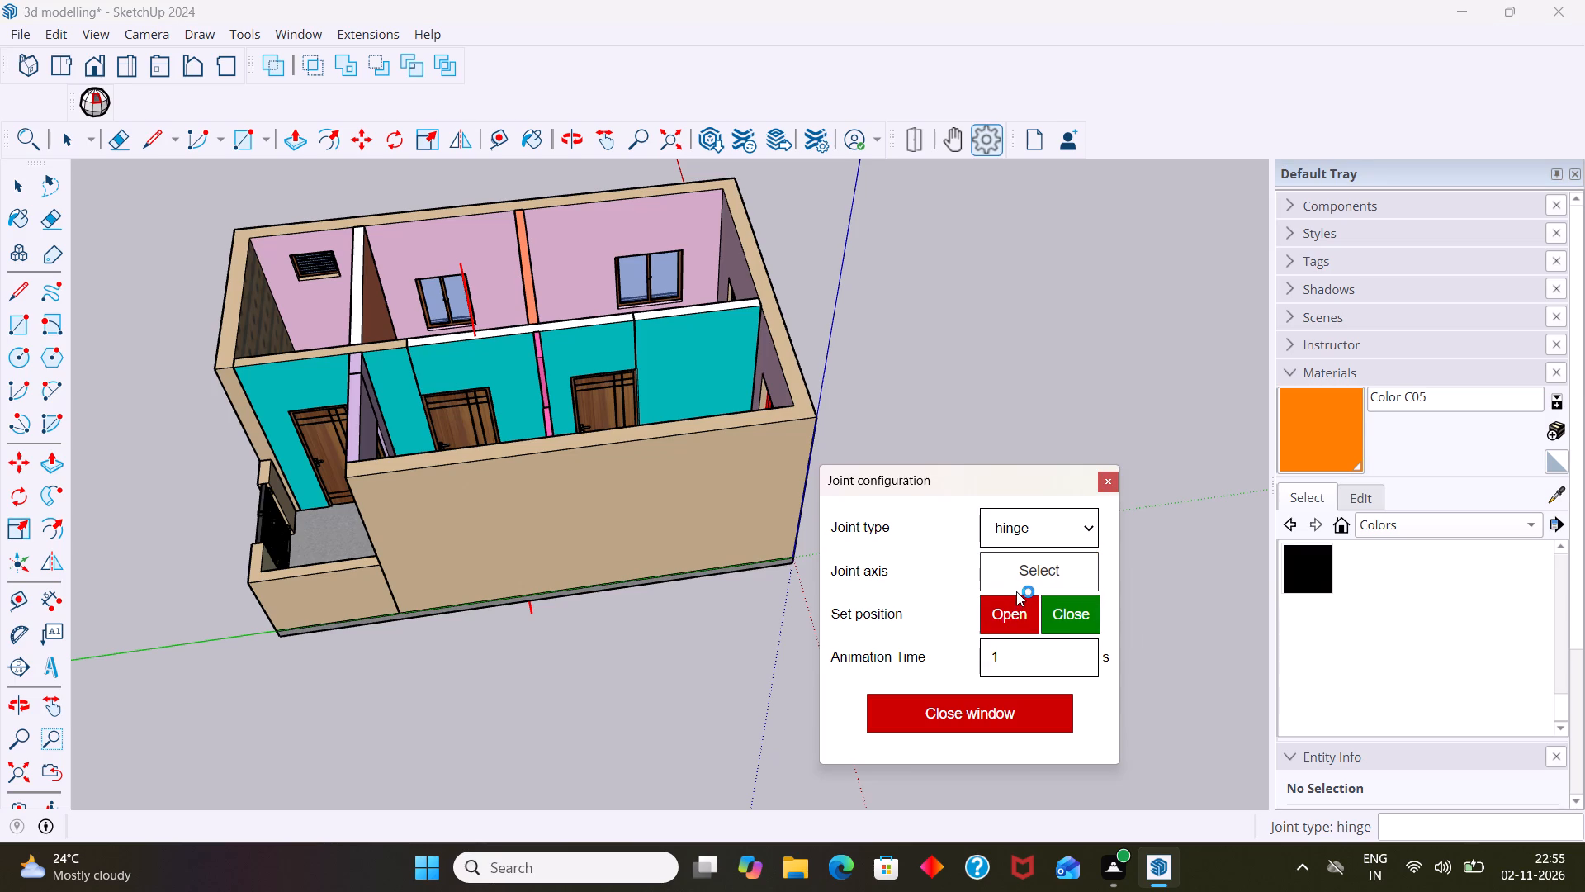
click(1016, 585)
click(1013, 612)
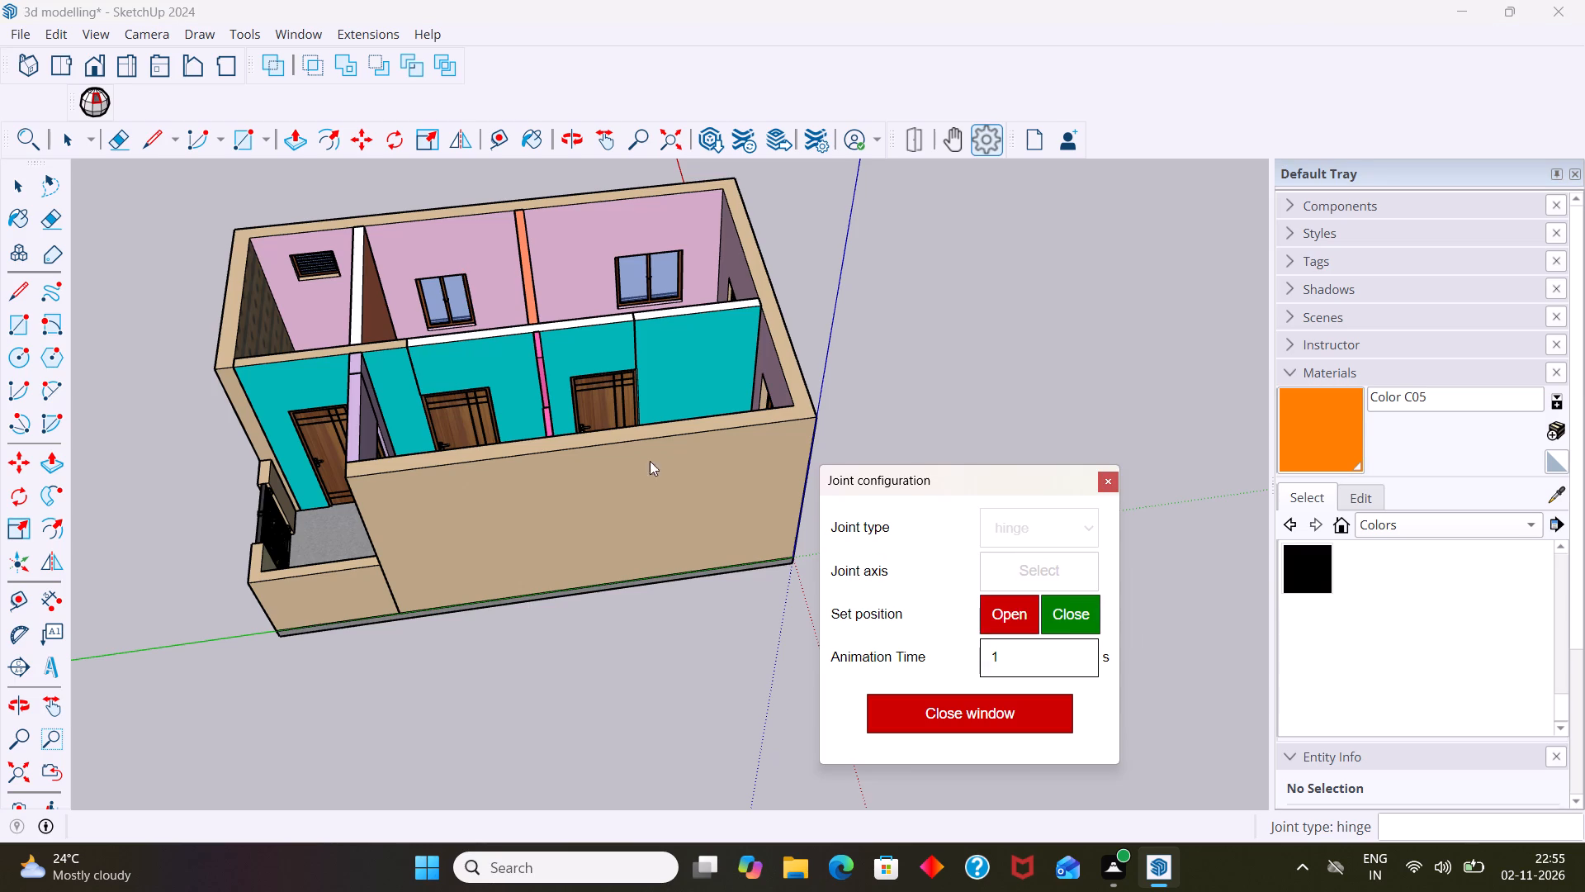
middle_drag(596, 429, 568, 548)
scroll(563, 472, up, 6)
scroll(487, 441, up, 2)
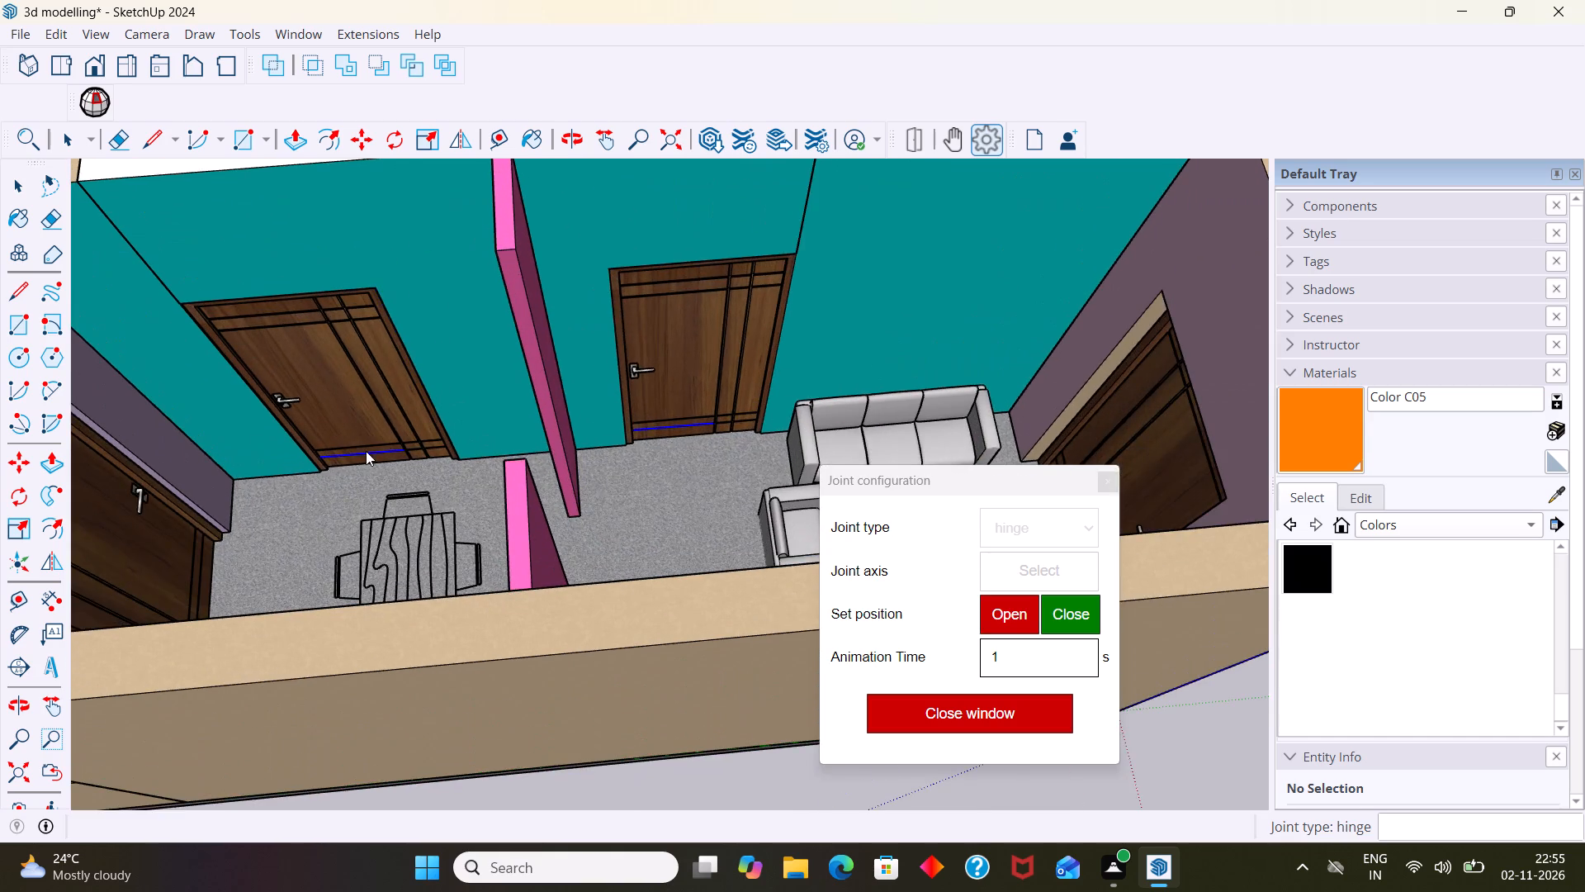
middle_drag(365, 451, 398, 378)
scroll(468, 435, up, 3)
middle_drag(454, 445, 488, 481)
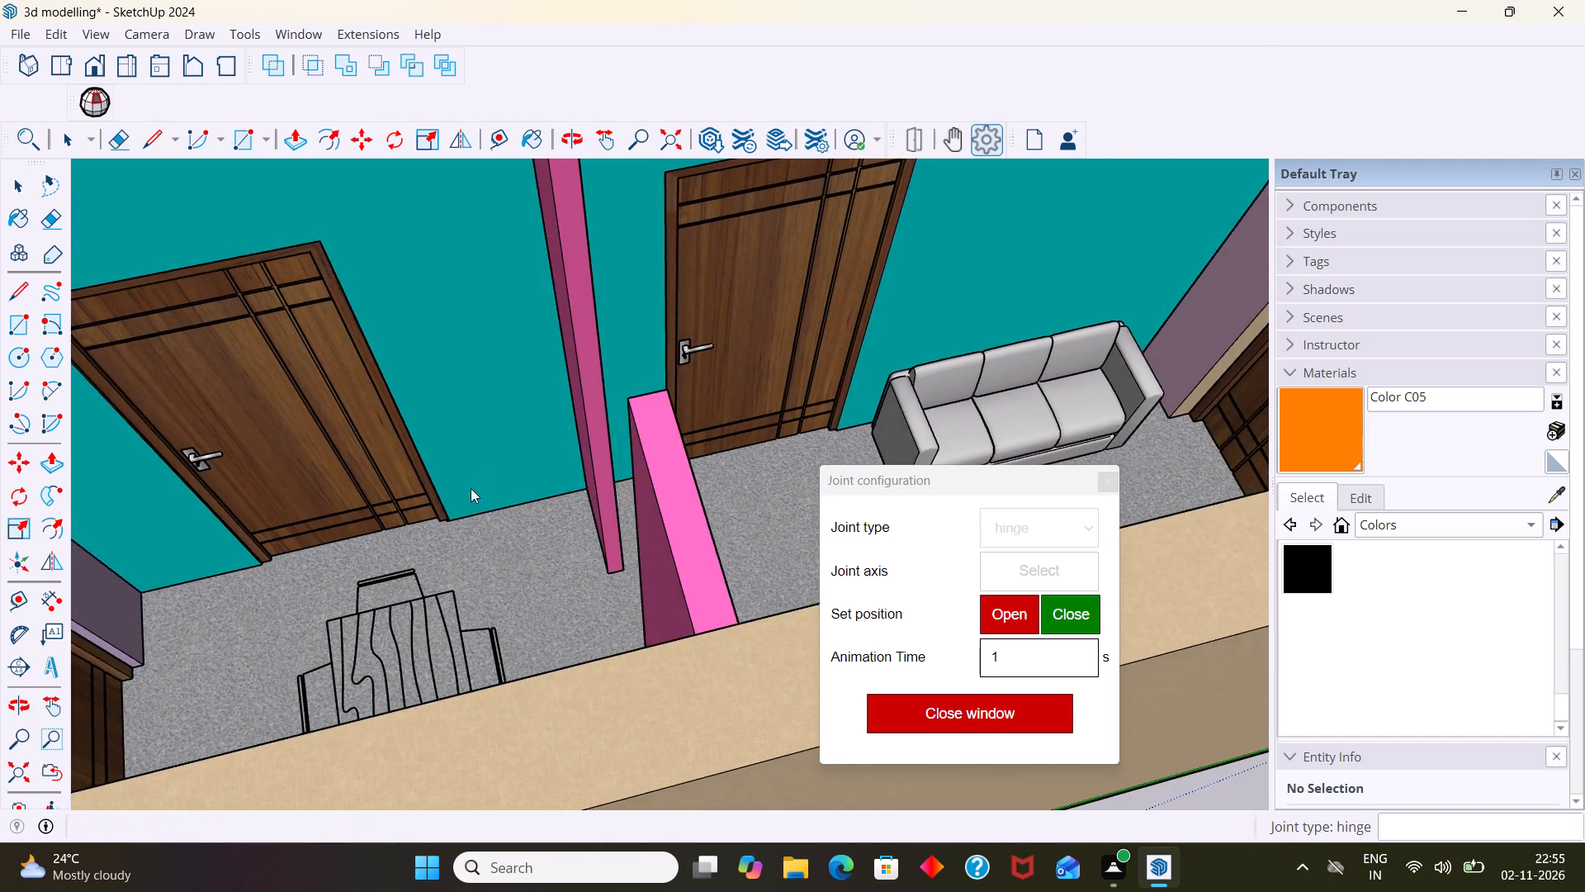
scroll(459, 498, up, 12)
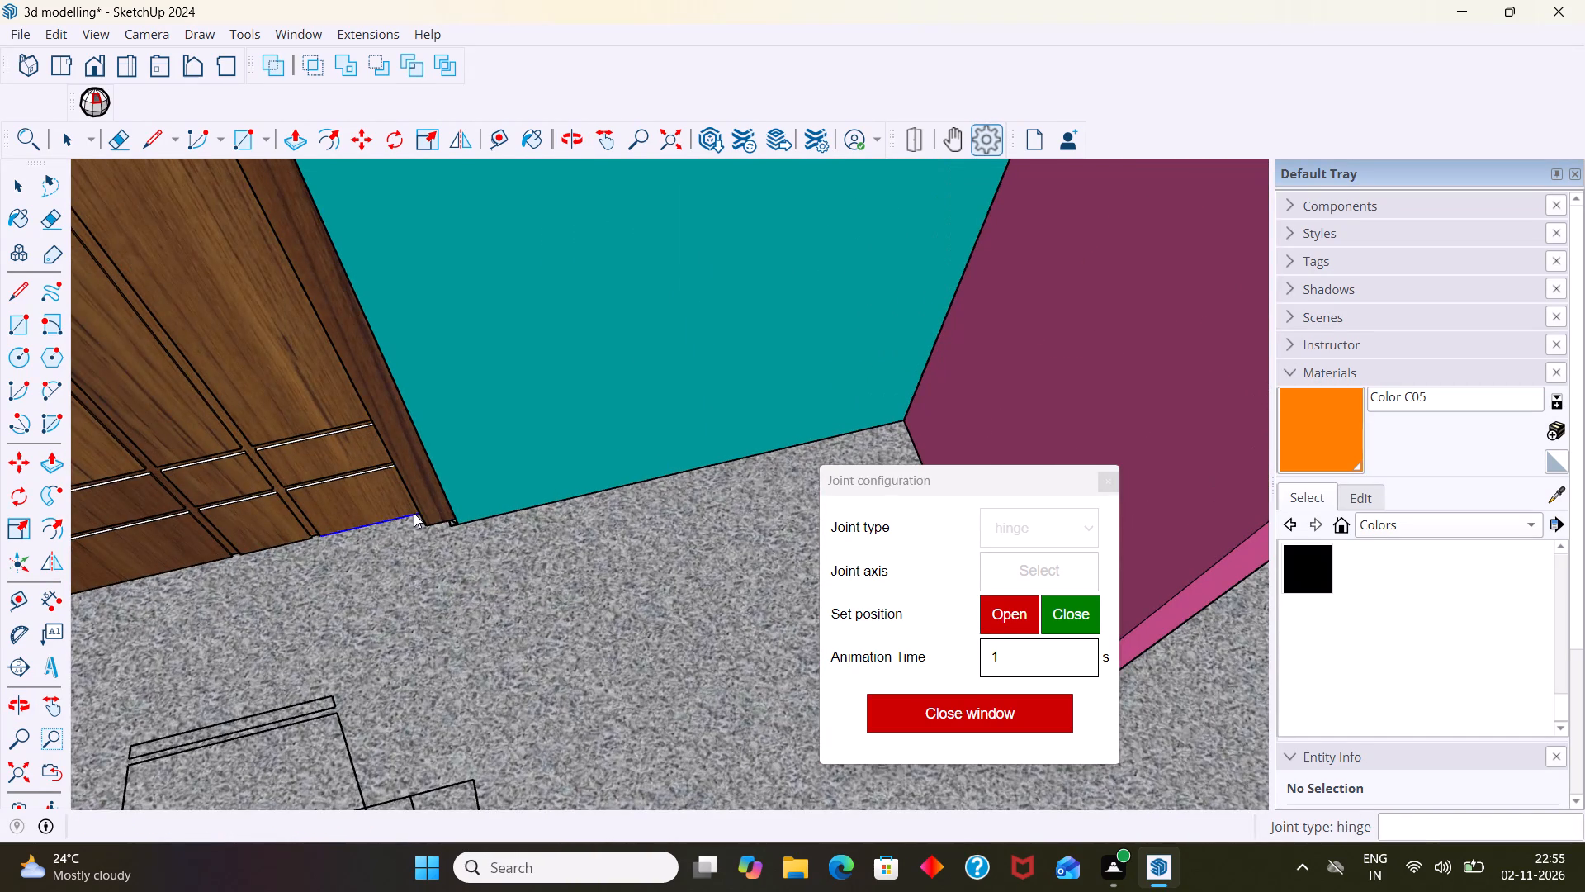
click(415, 508)
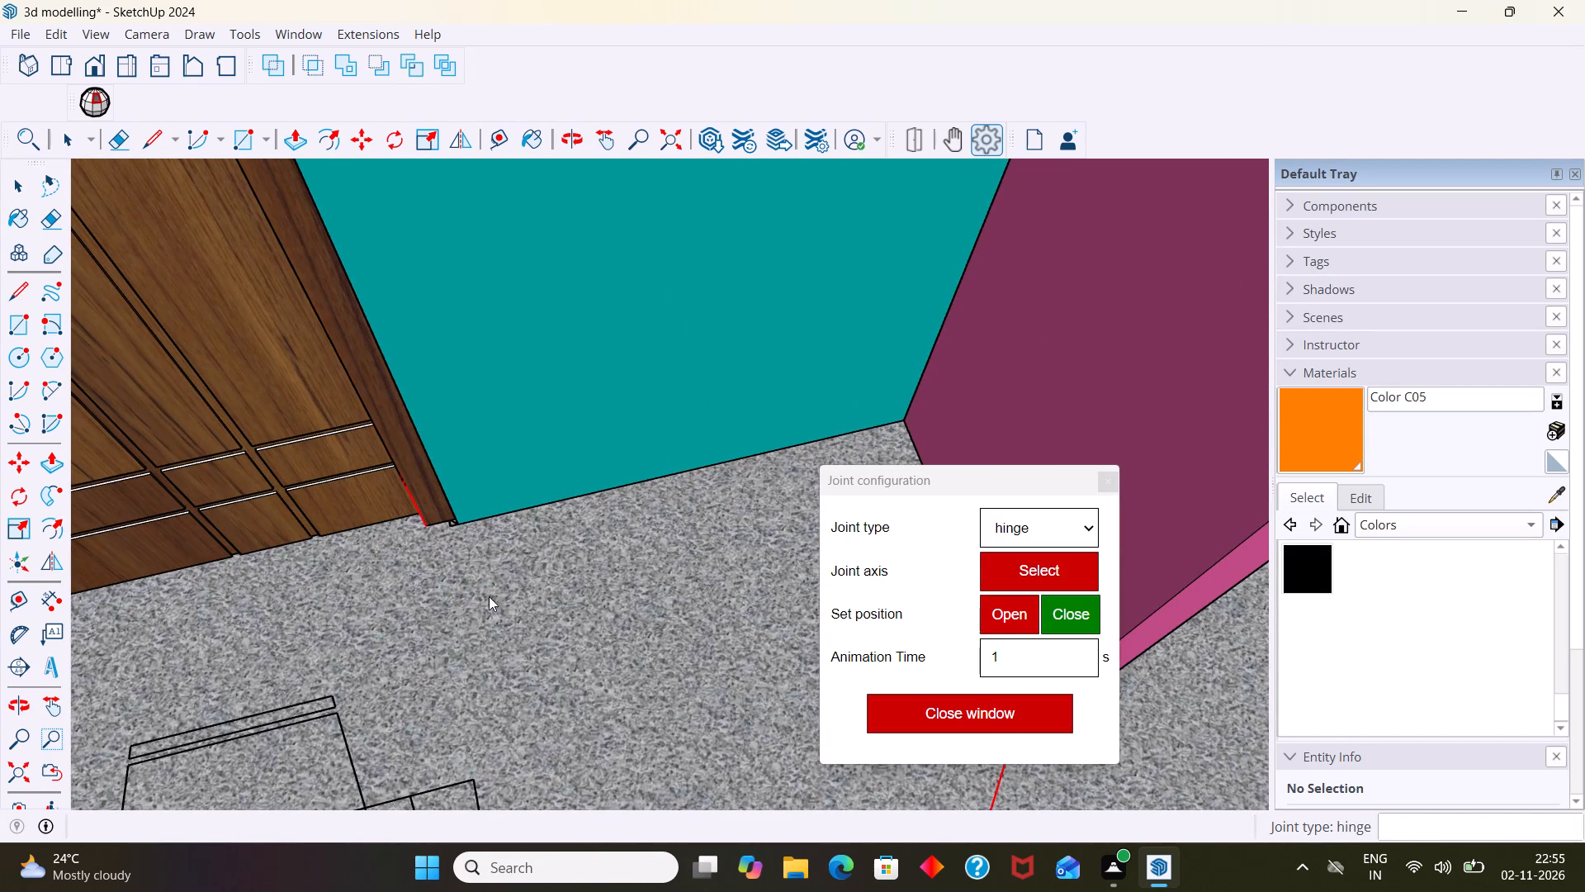
Set the open position in the kitchen door's joint configuration.
click(1015, 577)
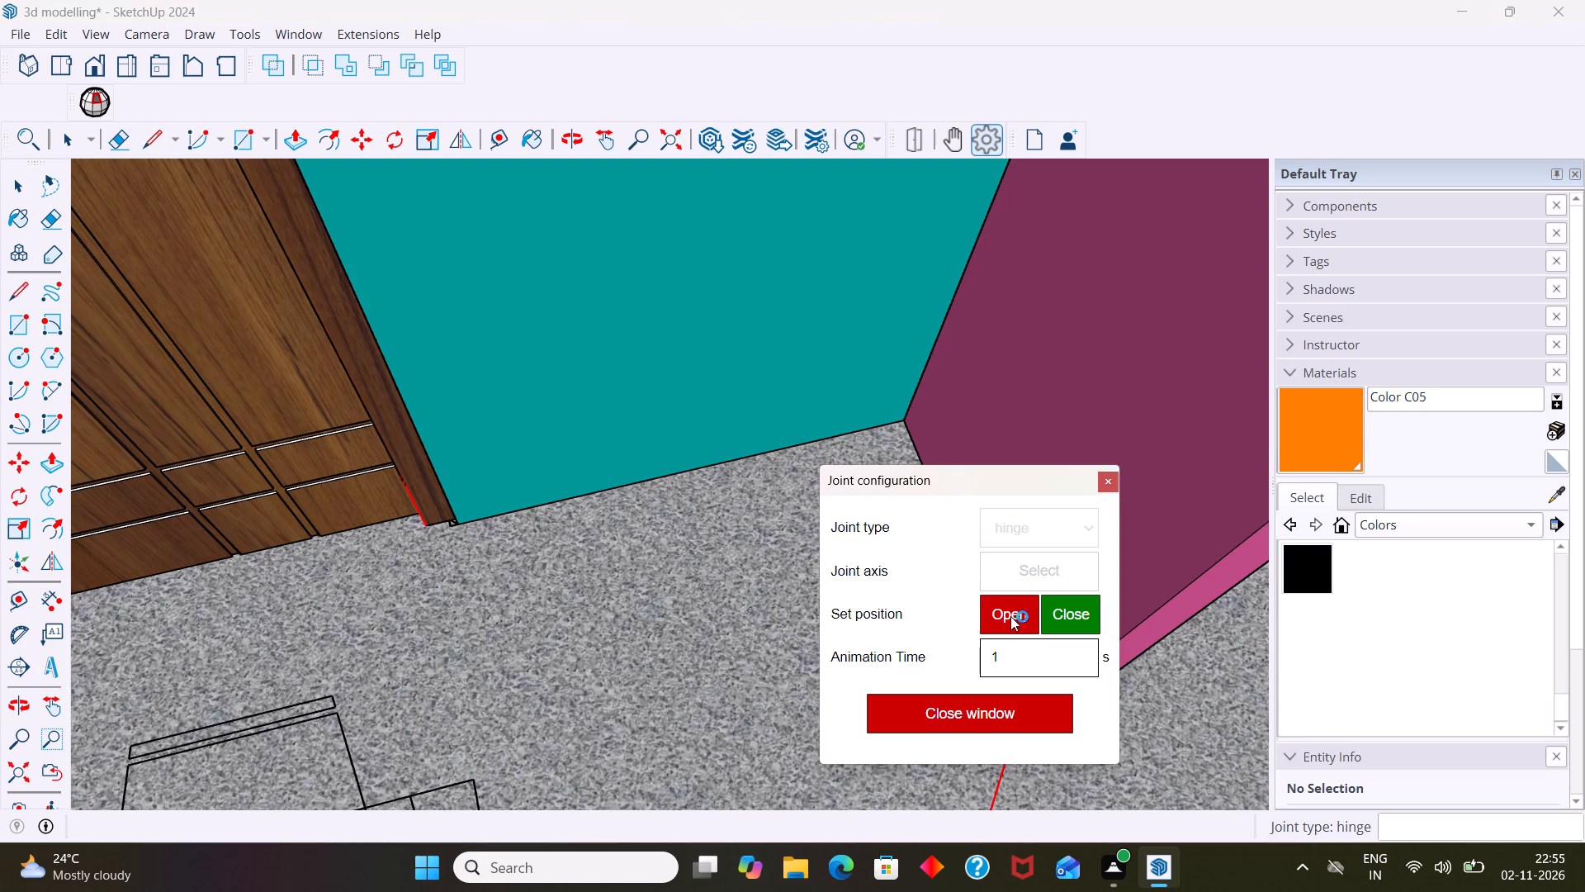
click(1008, 614)
scroll(1091, 472, down, 2)
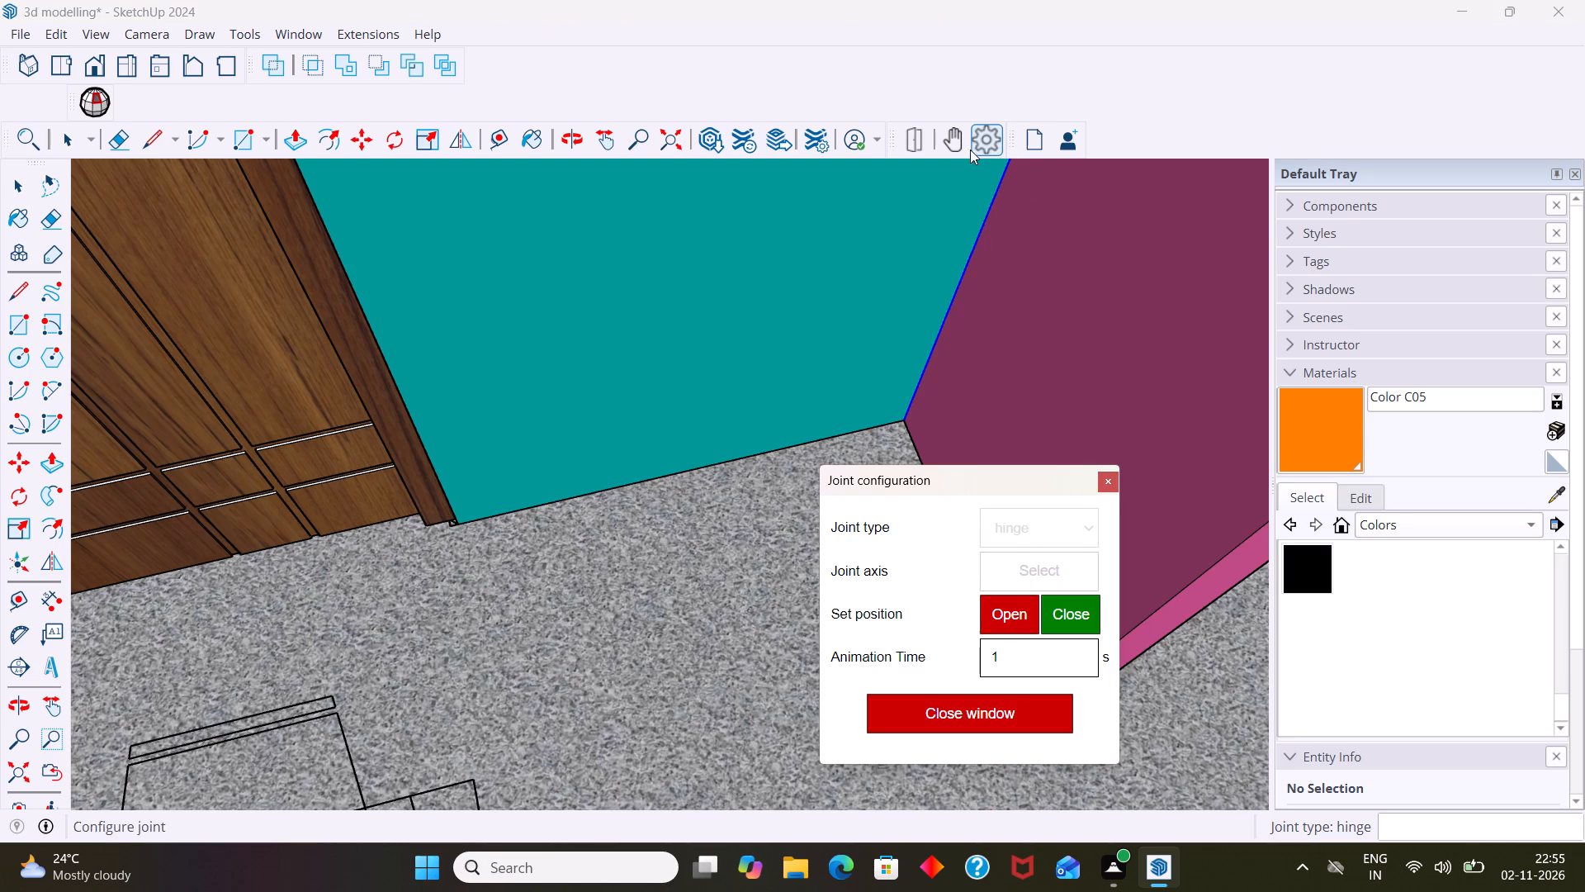
Swing the kitchen door open into the kitchen with the joint move tool, over a distance of about 123.
click(953, 149)
scroll(291, 497, down, 4)
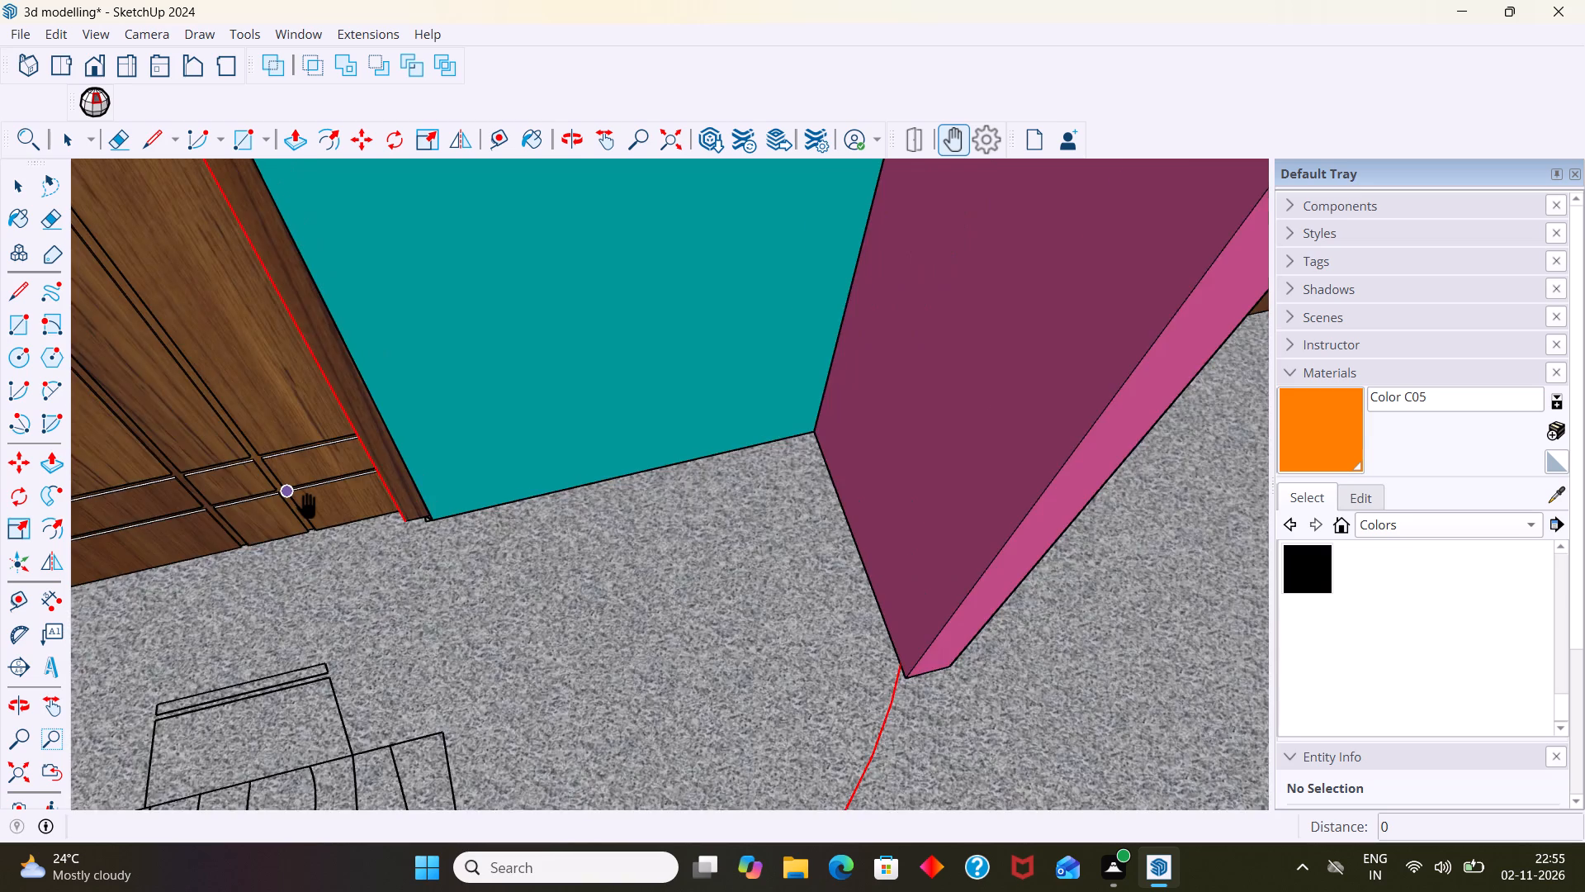
scroll(294, 493, down, 11)
shift+middle_drag(300, 485, 707, 427)
scroll(641, 437, up, 2)
click(562, 430)
scroll(581, 344, down, 9)
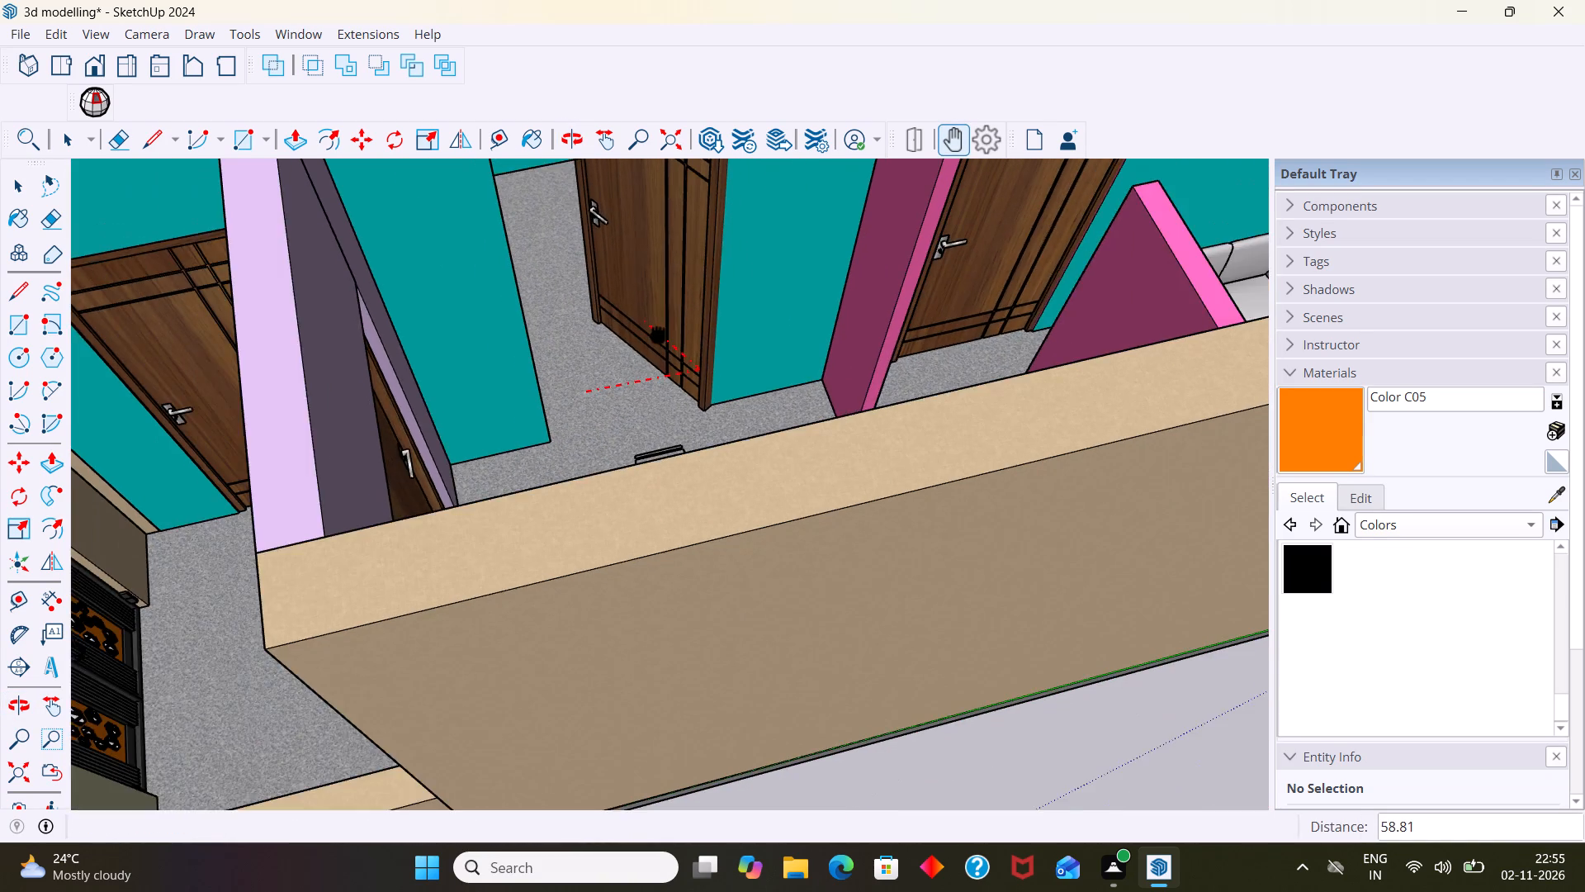
shift+middle_drag(648, 321, 693, 693)
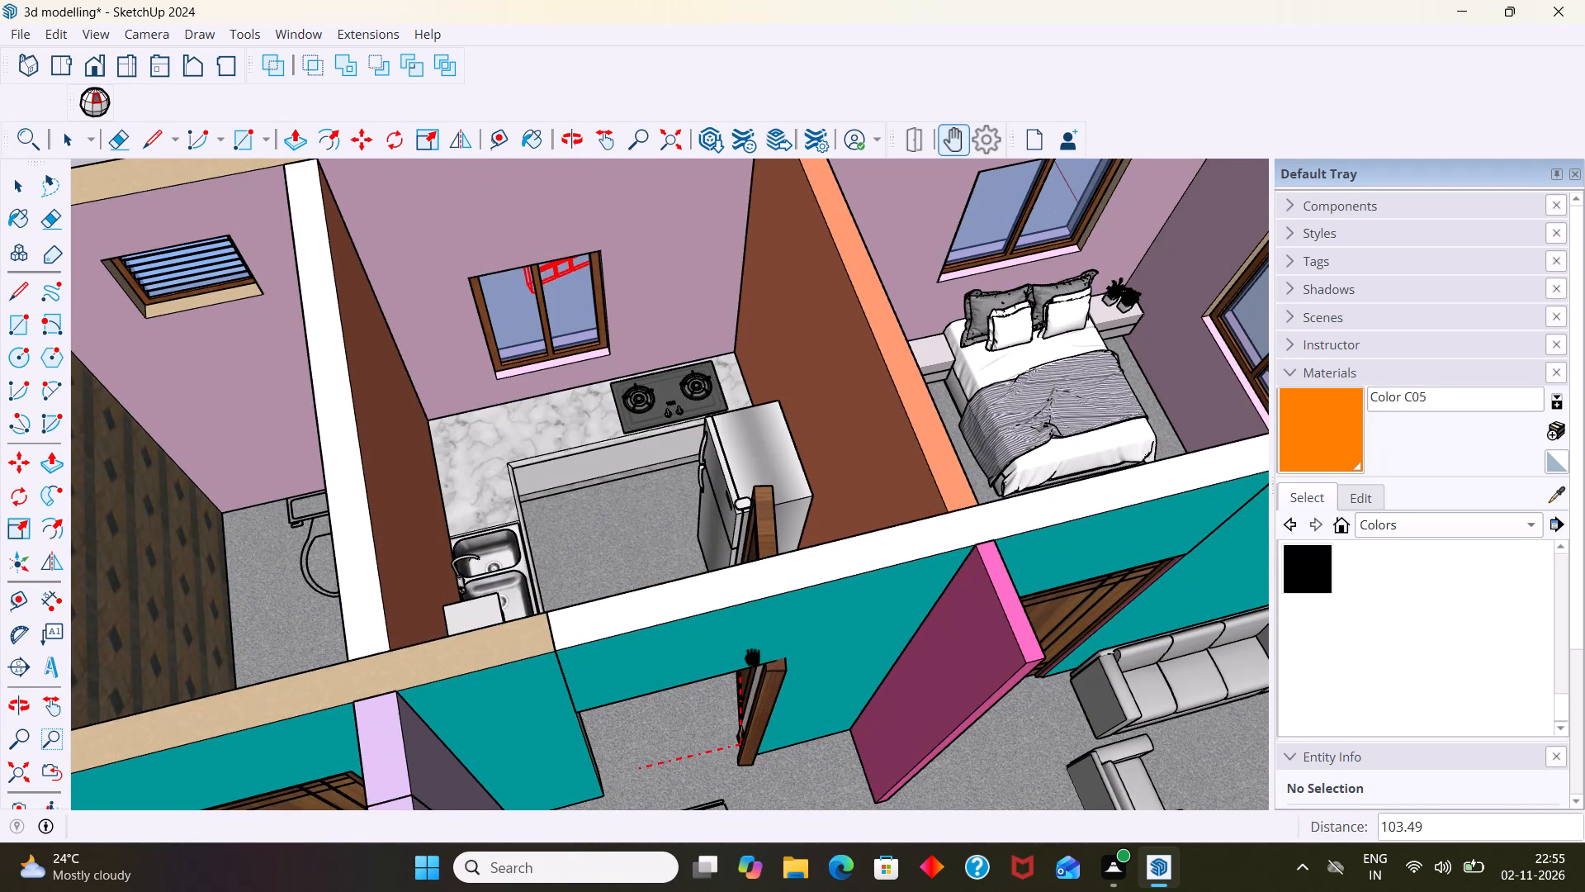
middle_drag(736, 643, 977, 743)
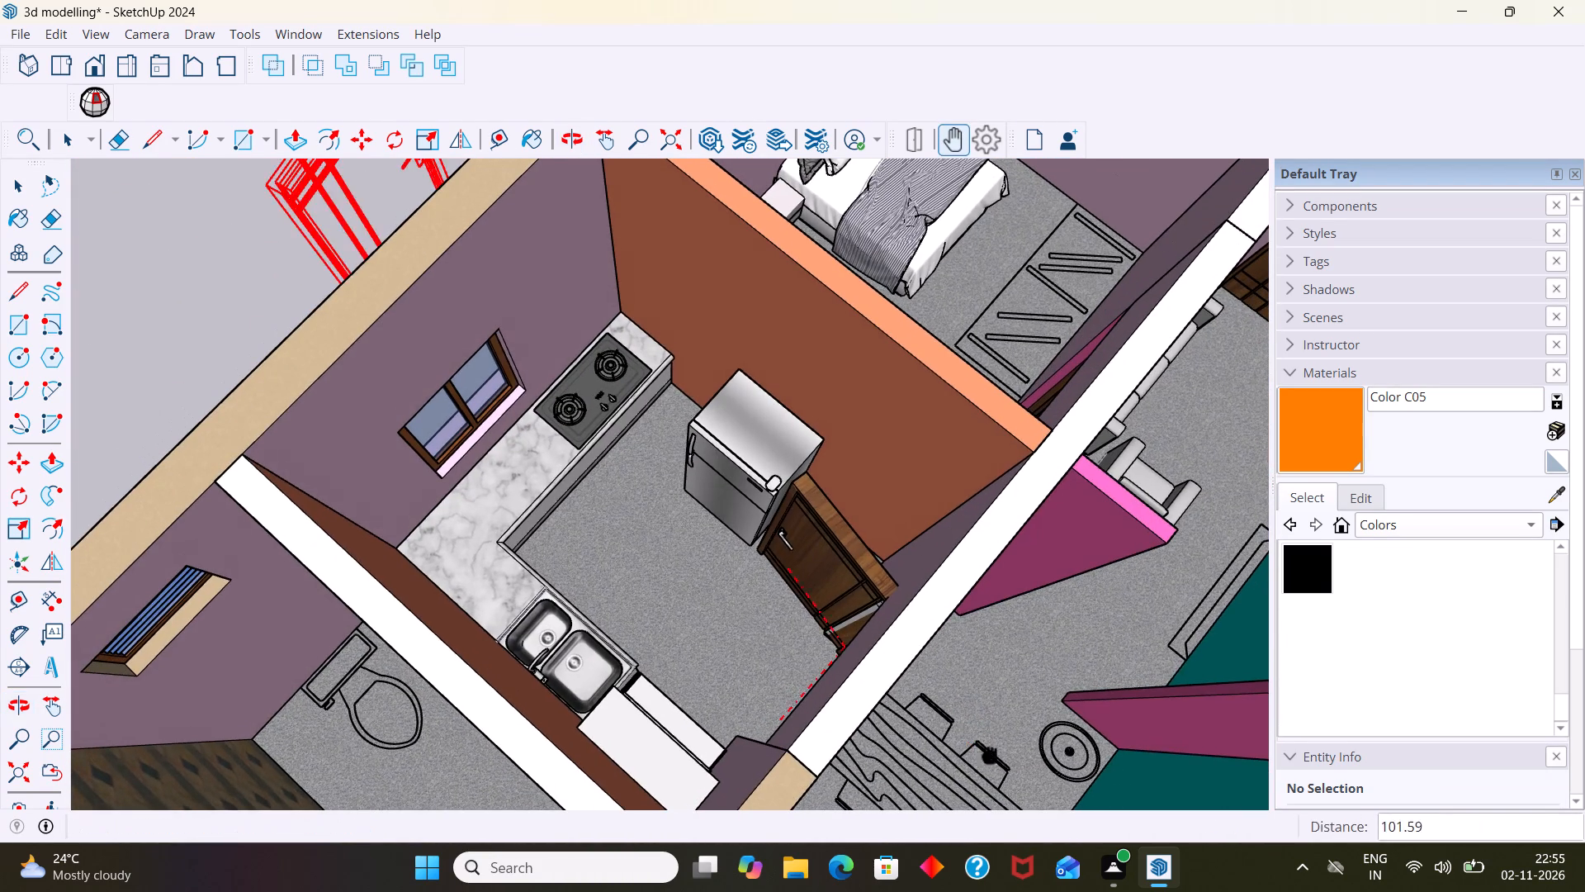
click(819, 557)
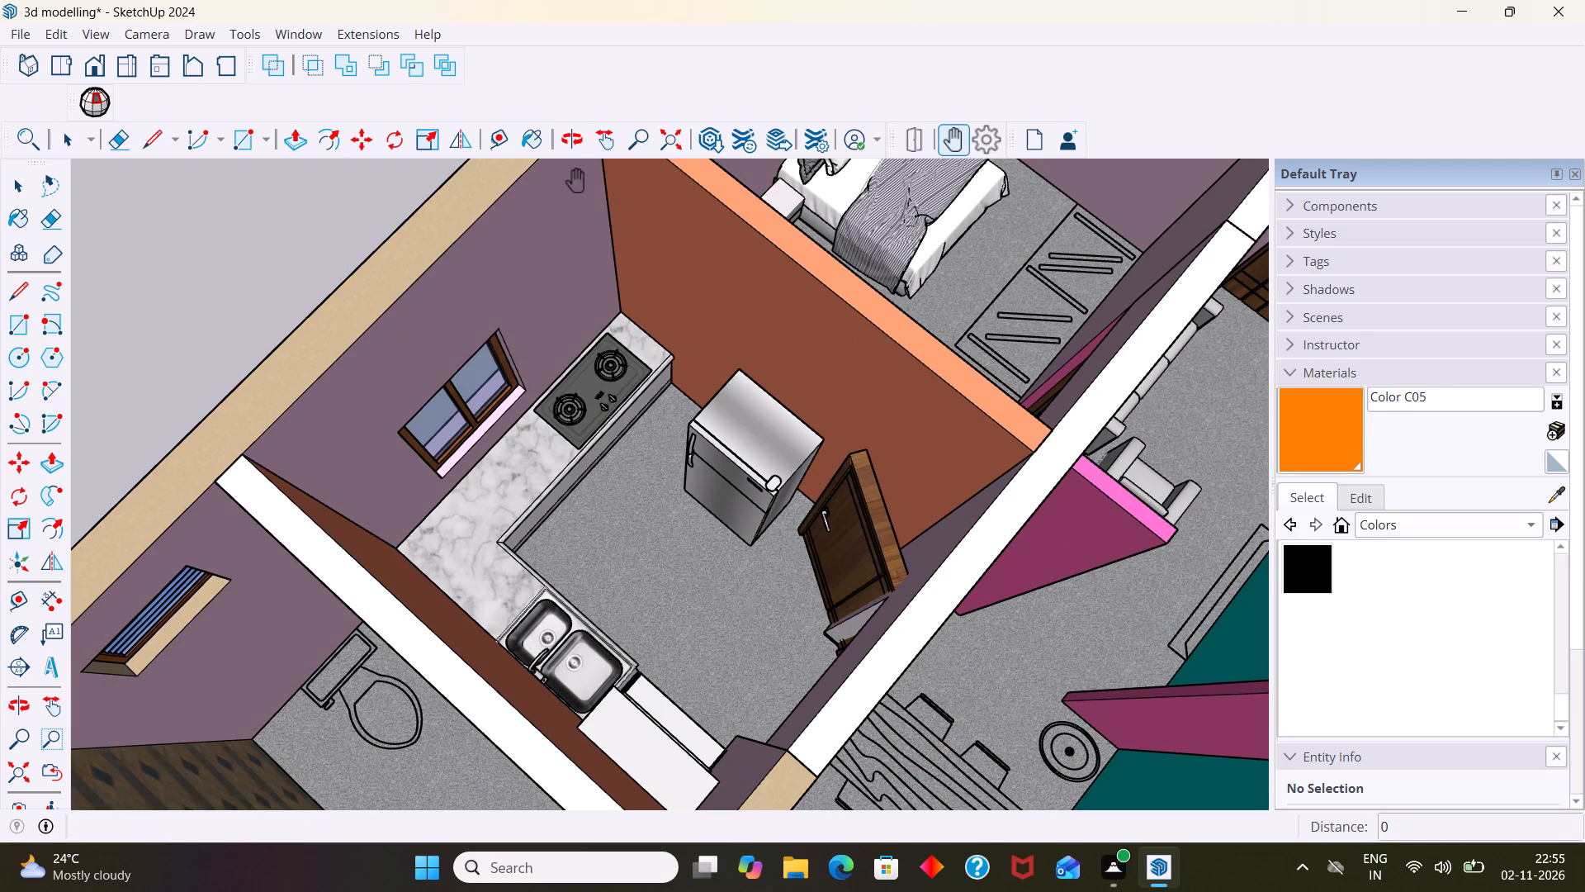
Swing the kitchen door back to its closed position with the joint interaction tool.
click(921, 138)
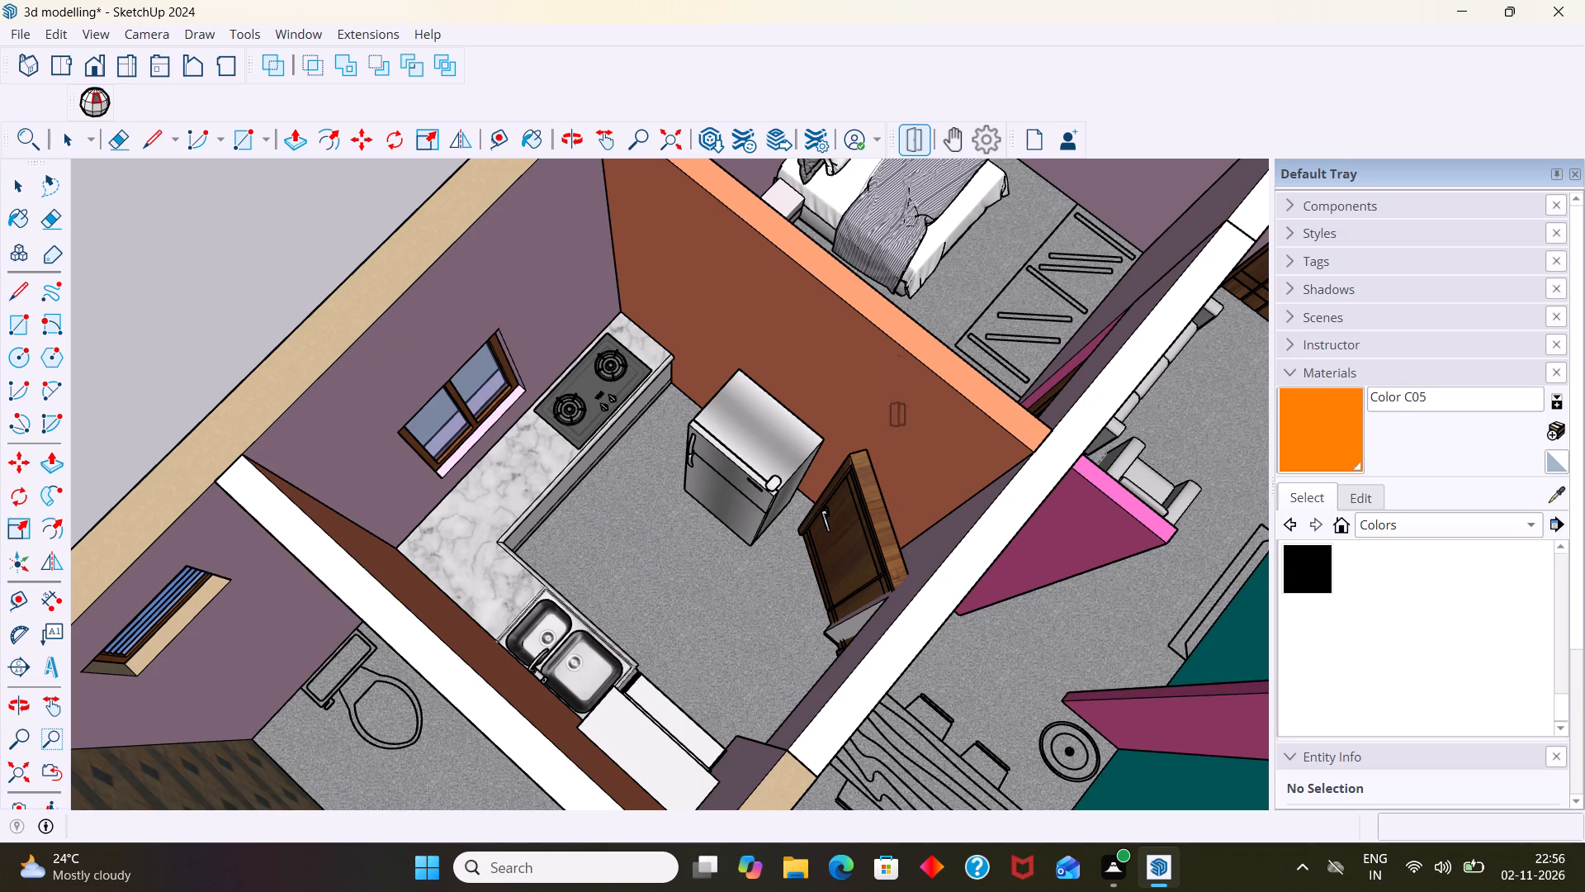
click(848, 495)
scroll(861, 521, down, 2)
middle_drag(939, 617, 646, 330)
scroll(635, 339, down, 8)
middle_drag(681, 434, 732, 625)
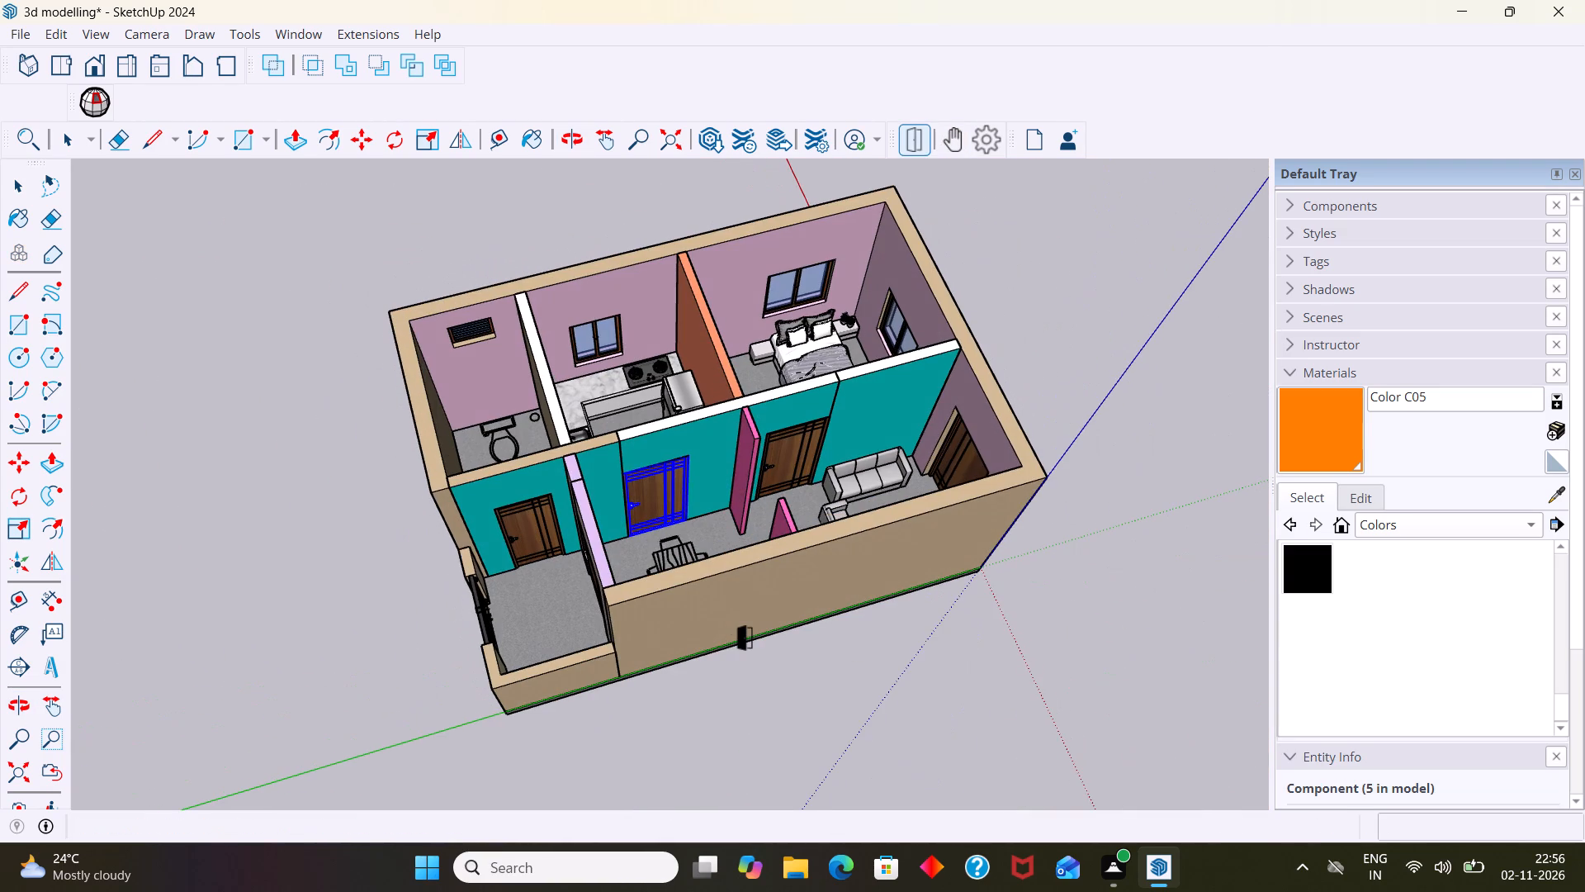
key(space)
Examine the roofless house from above and from the front, checking the interior doors and room layout, and clear the door selection.
scroll(1052, 375, up, 8)
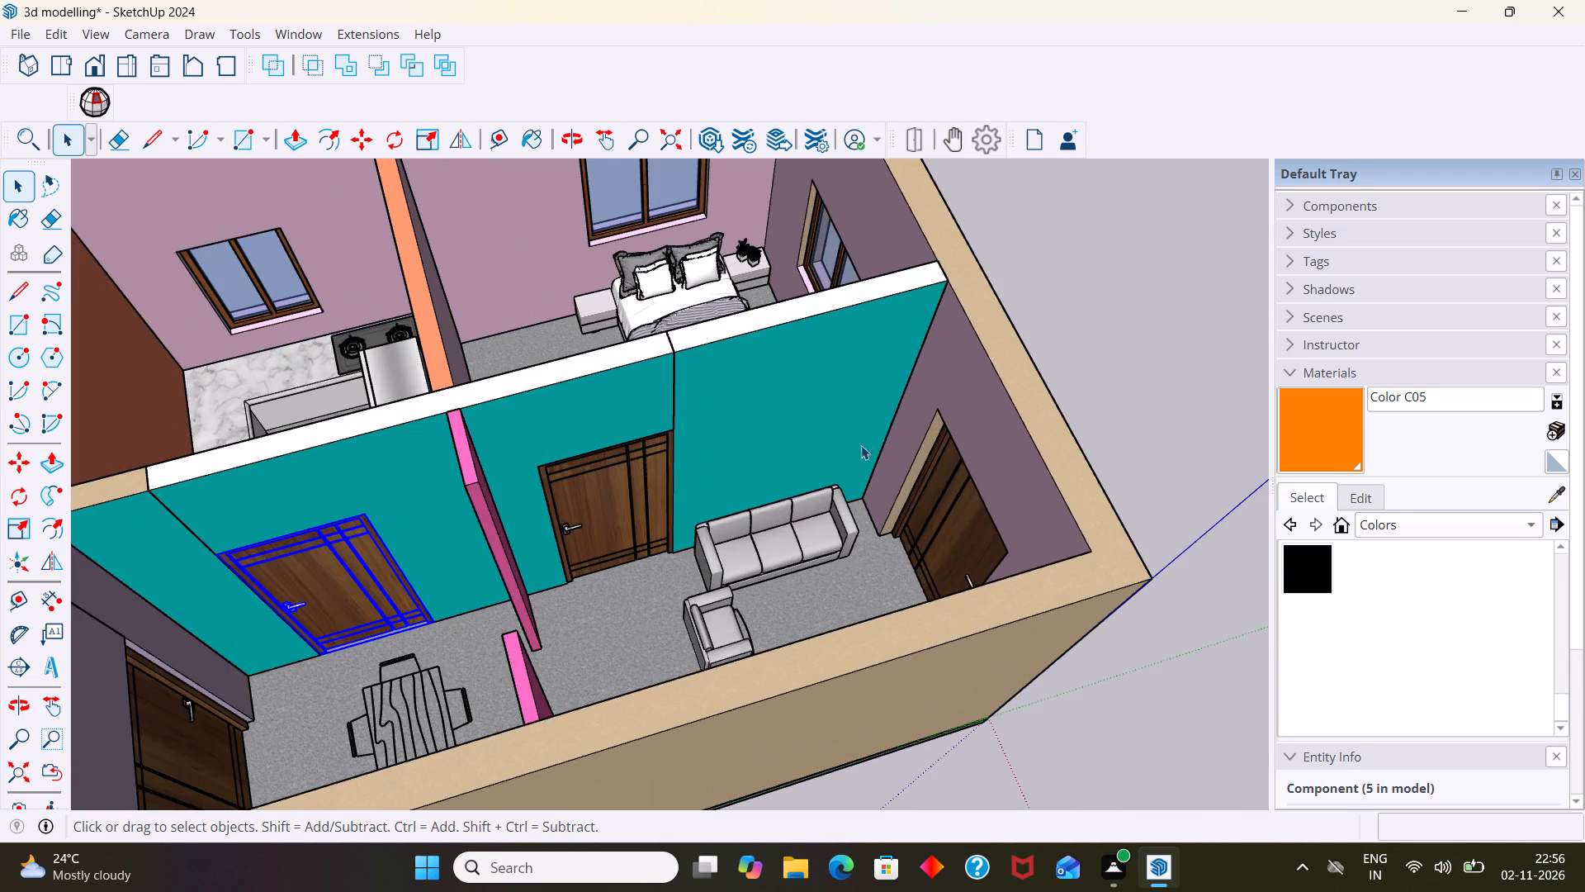
scroll(824, 411, up, 1)
scroll(811, 403, down, 8)
scroll(744, 331, up, 8)
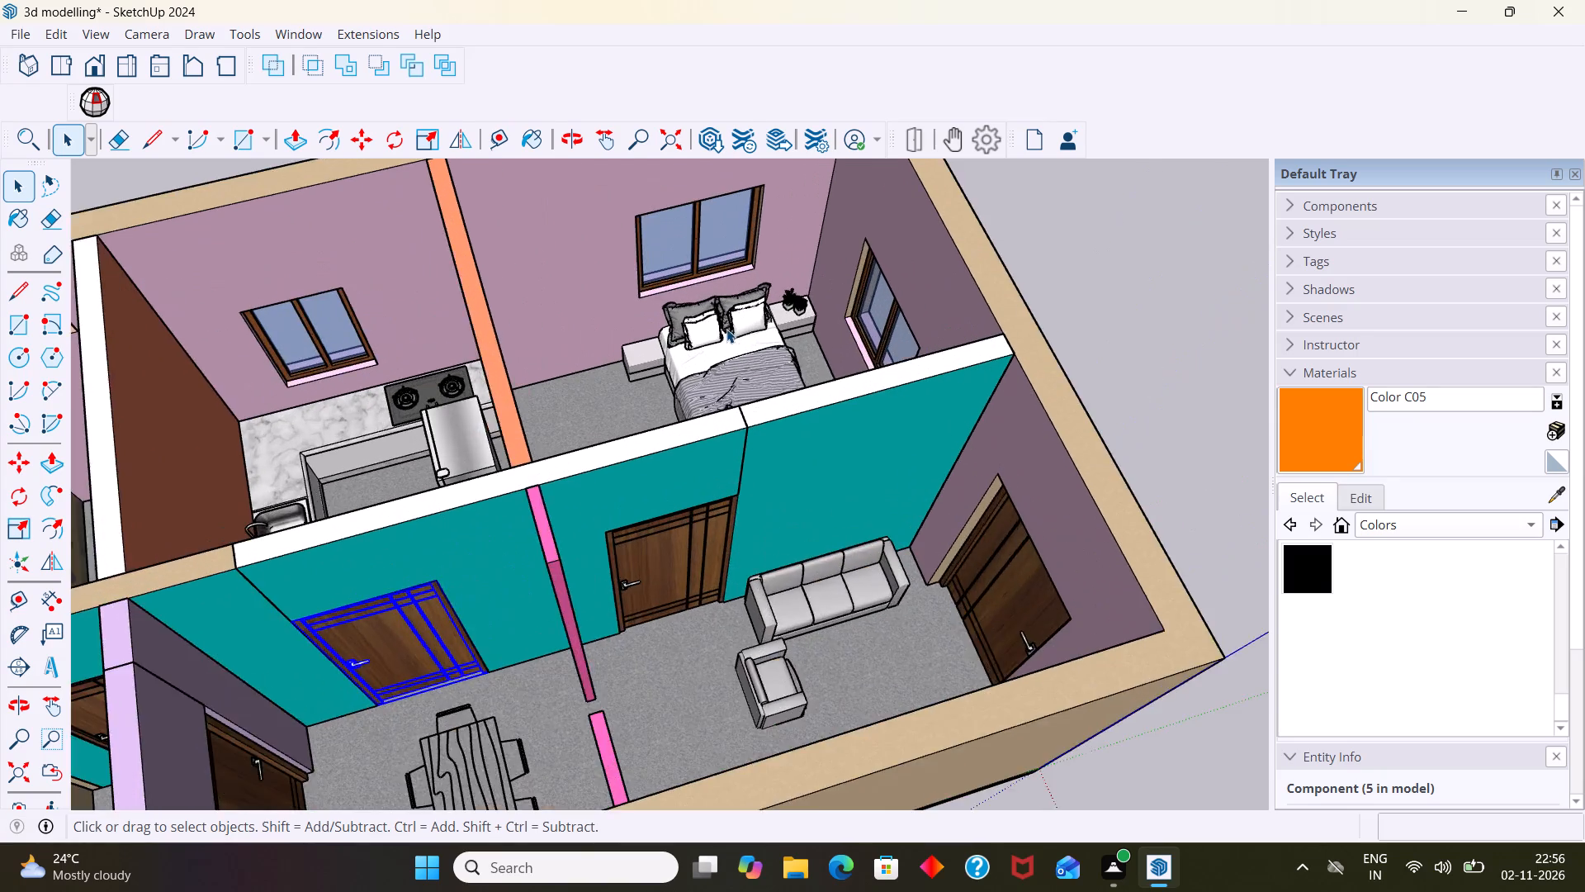
scroll(726, 329, up, 4)
middle_drag(740, 344, 794, 361)
scroll(795, 358, down, 16)
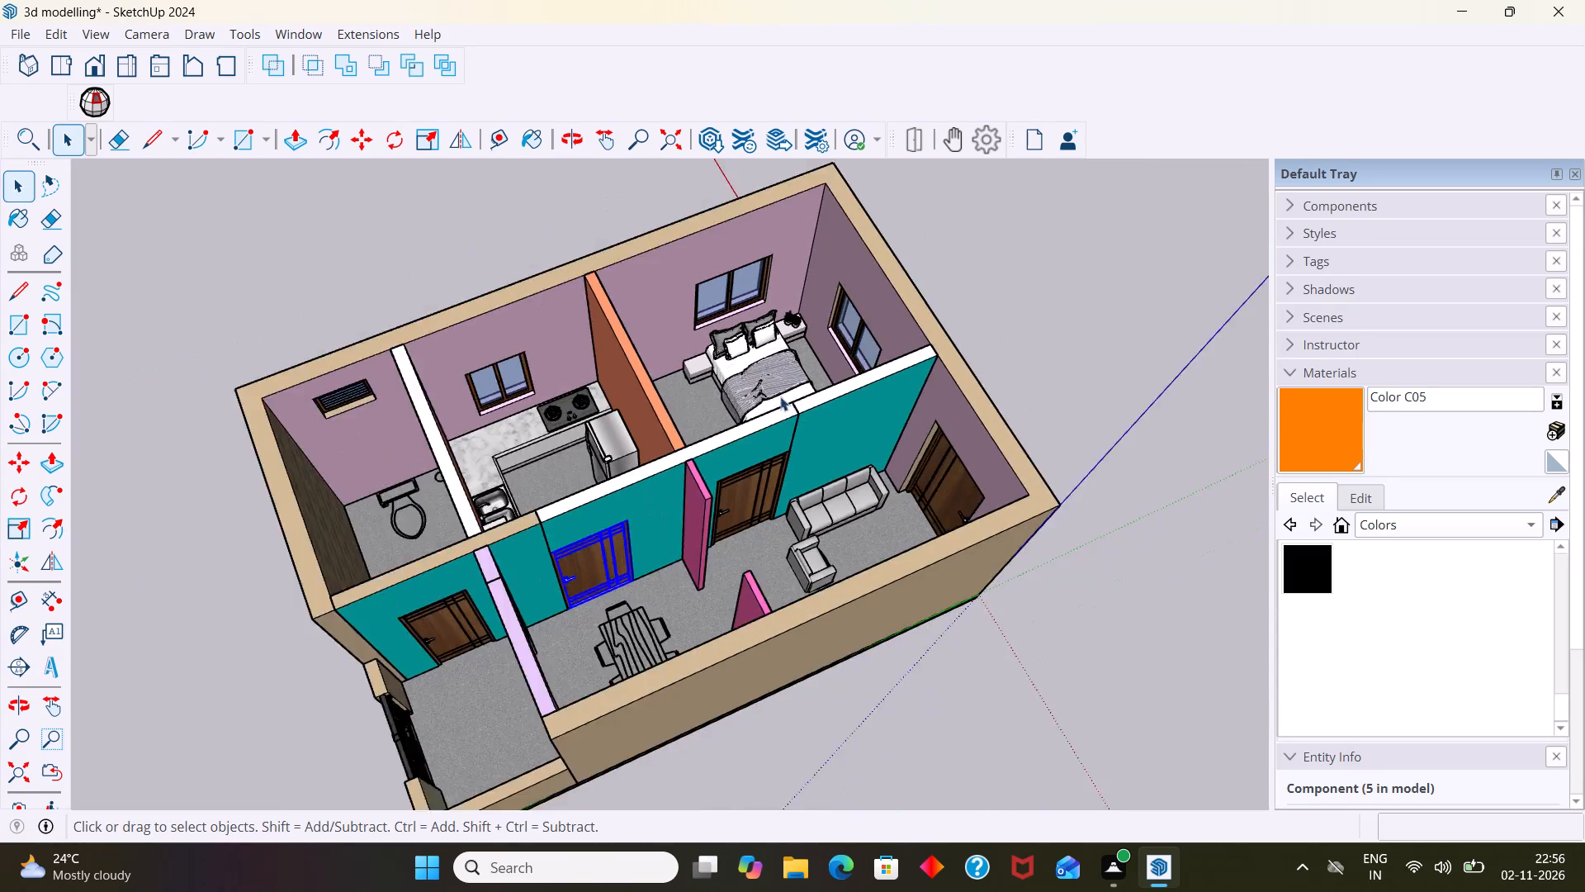
scroll(780, 396, down, 6)
middle_drag(778, 406, 638, 363)
scroll(755, 456, up, 2)
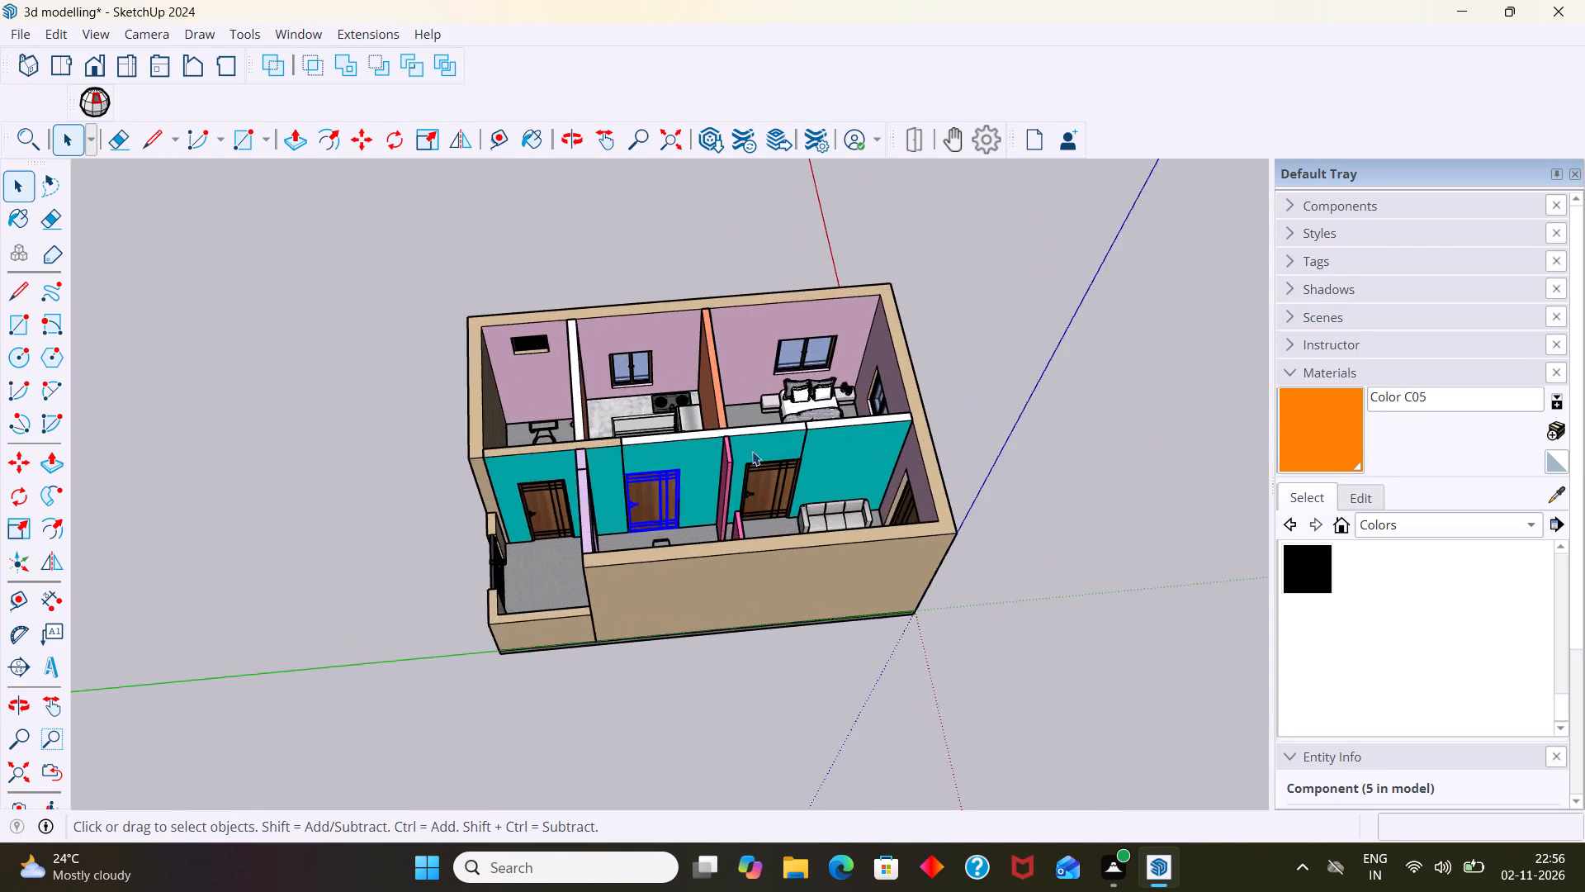
scroll(752, 451, up, 6)
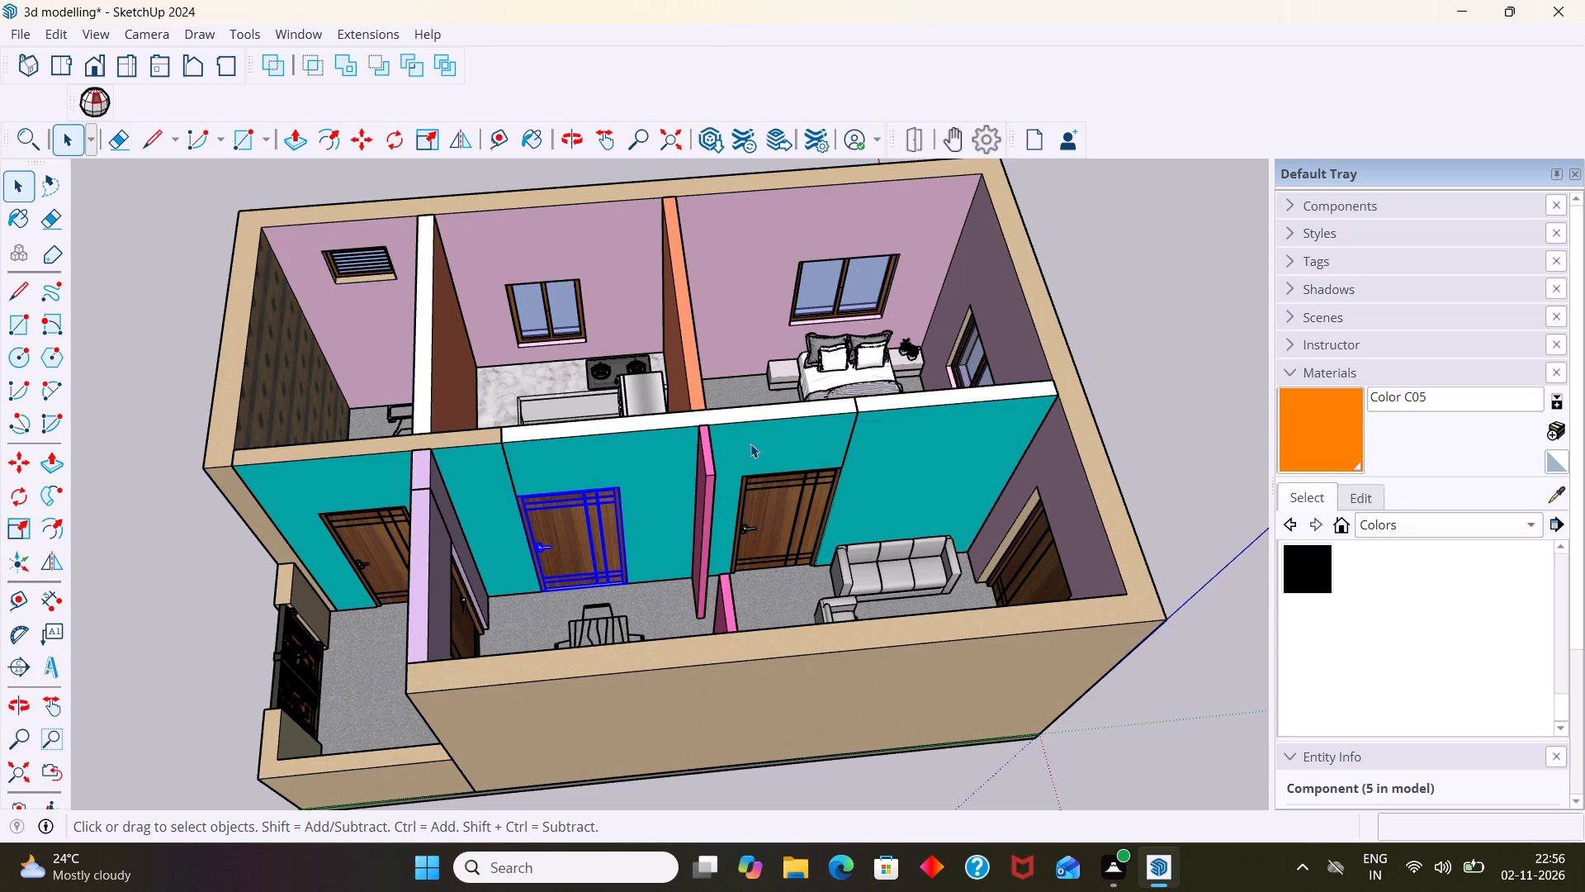
scroll(750, 444, down, 9)
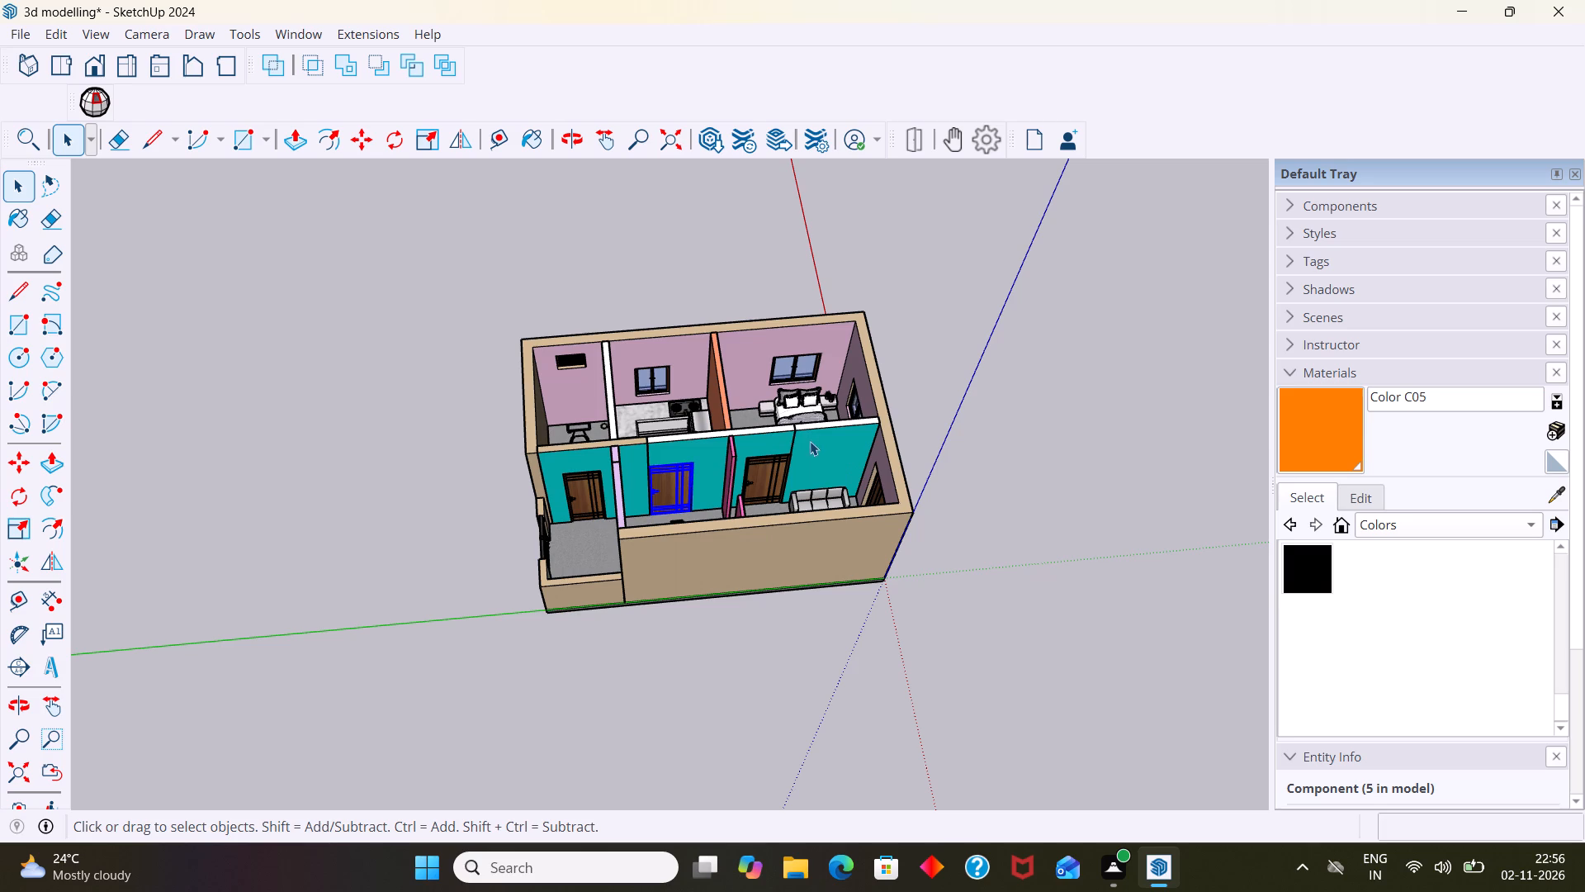
middle_drag(716, 421, 627, 481)
scroll(678, 461, up, 5)
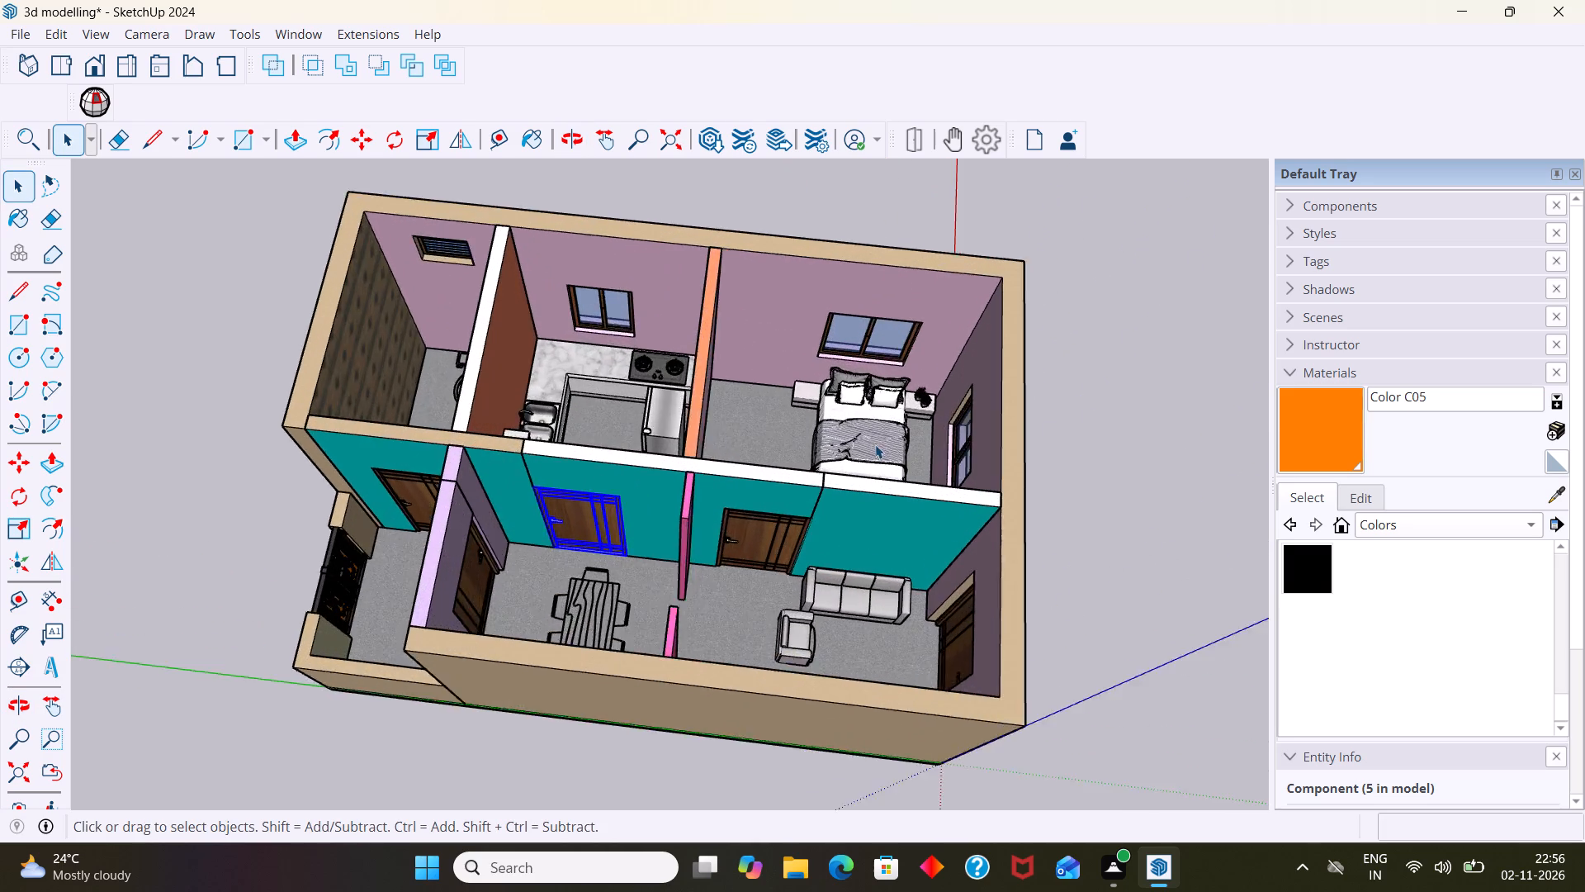
scroll(875, 444, up, 4)
middle_drag(877, 444, 885, 277)
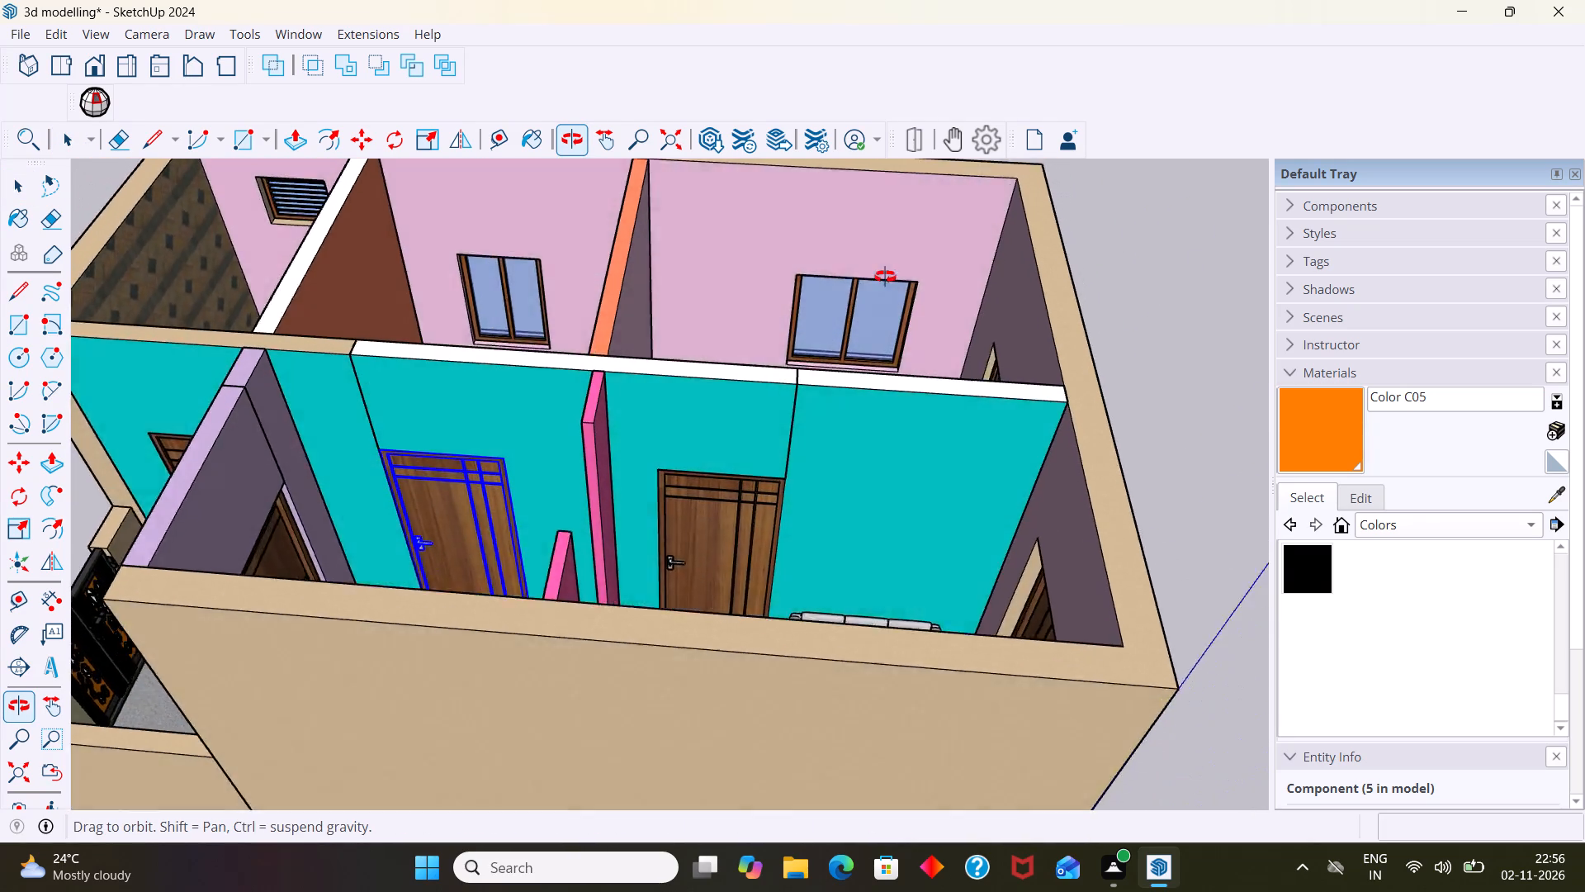
middle_drag(885, 277, 863, 240)
scroll(892, 304, down, 1)
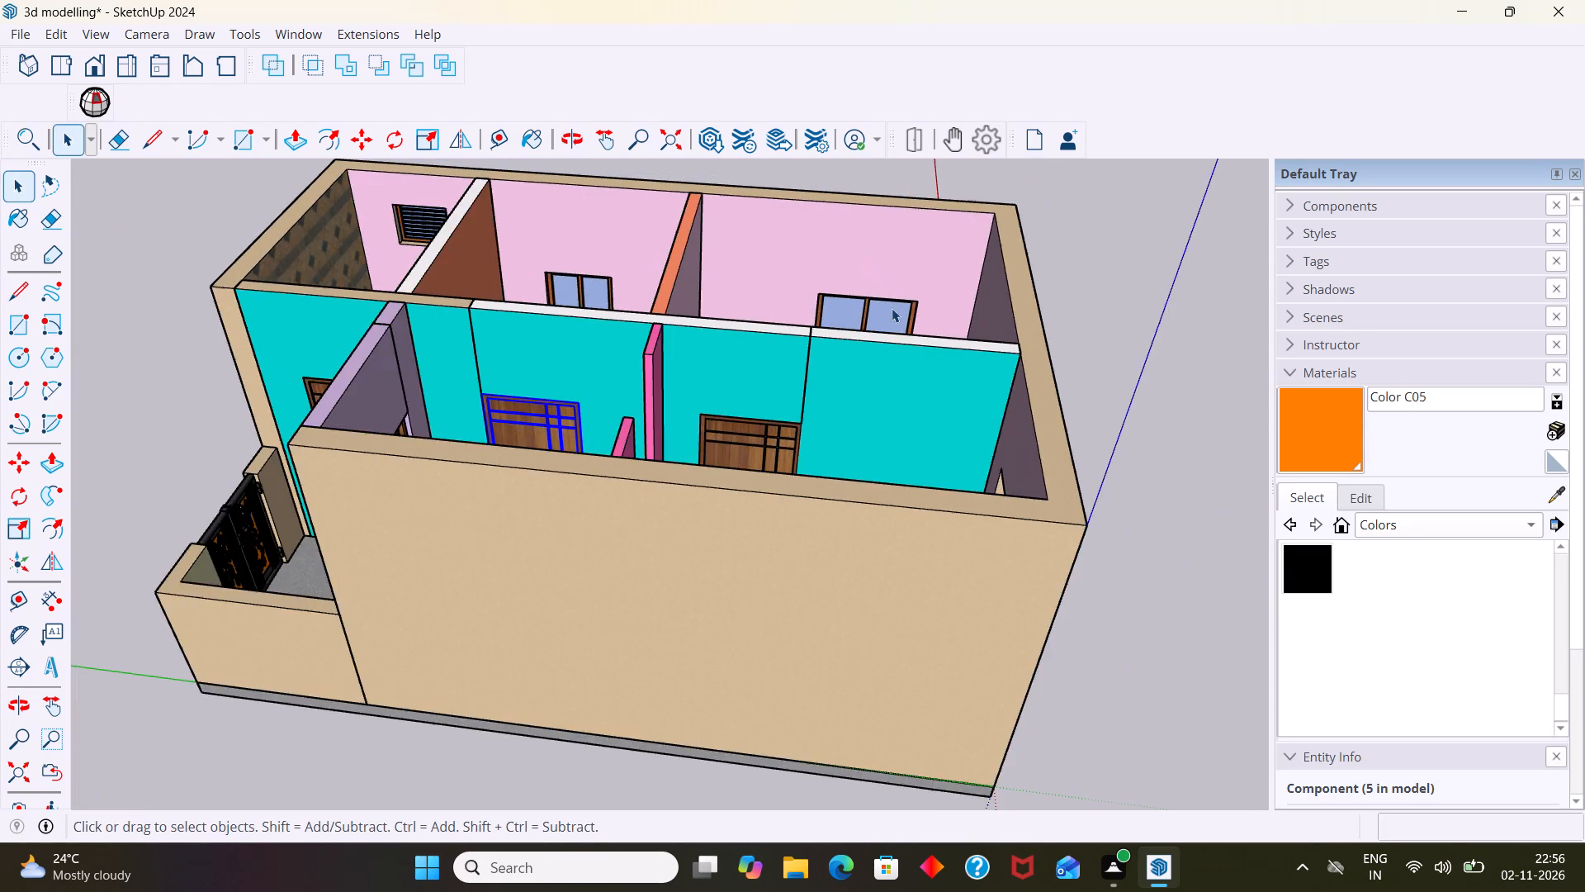
scroll(892, 308, down, 3)
middle_drag(884, 326, 873, 550)
scroll(833, 478, up, 6)
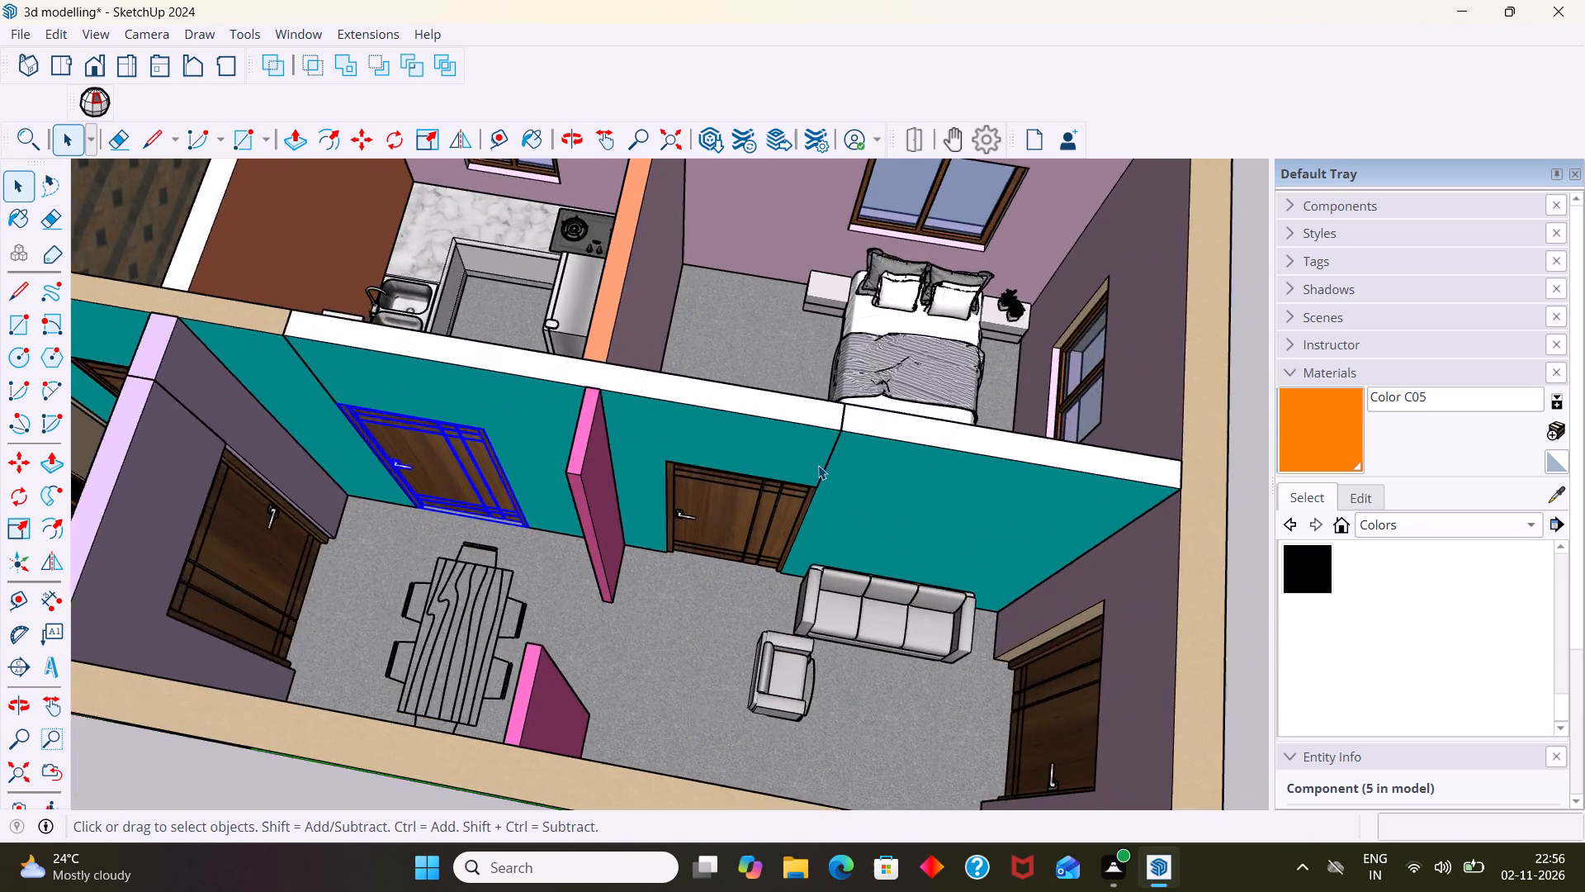
scroll(817, 462, down, 11)
click(1019, 339)
scroll(691, 486, up, 2)
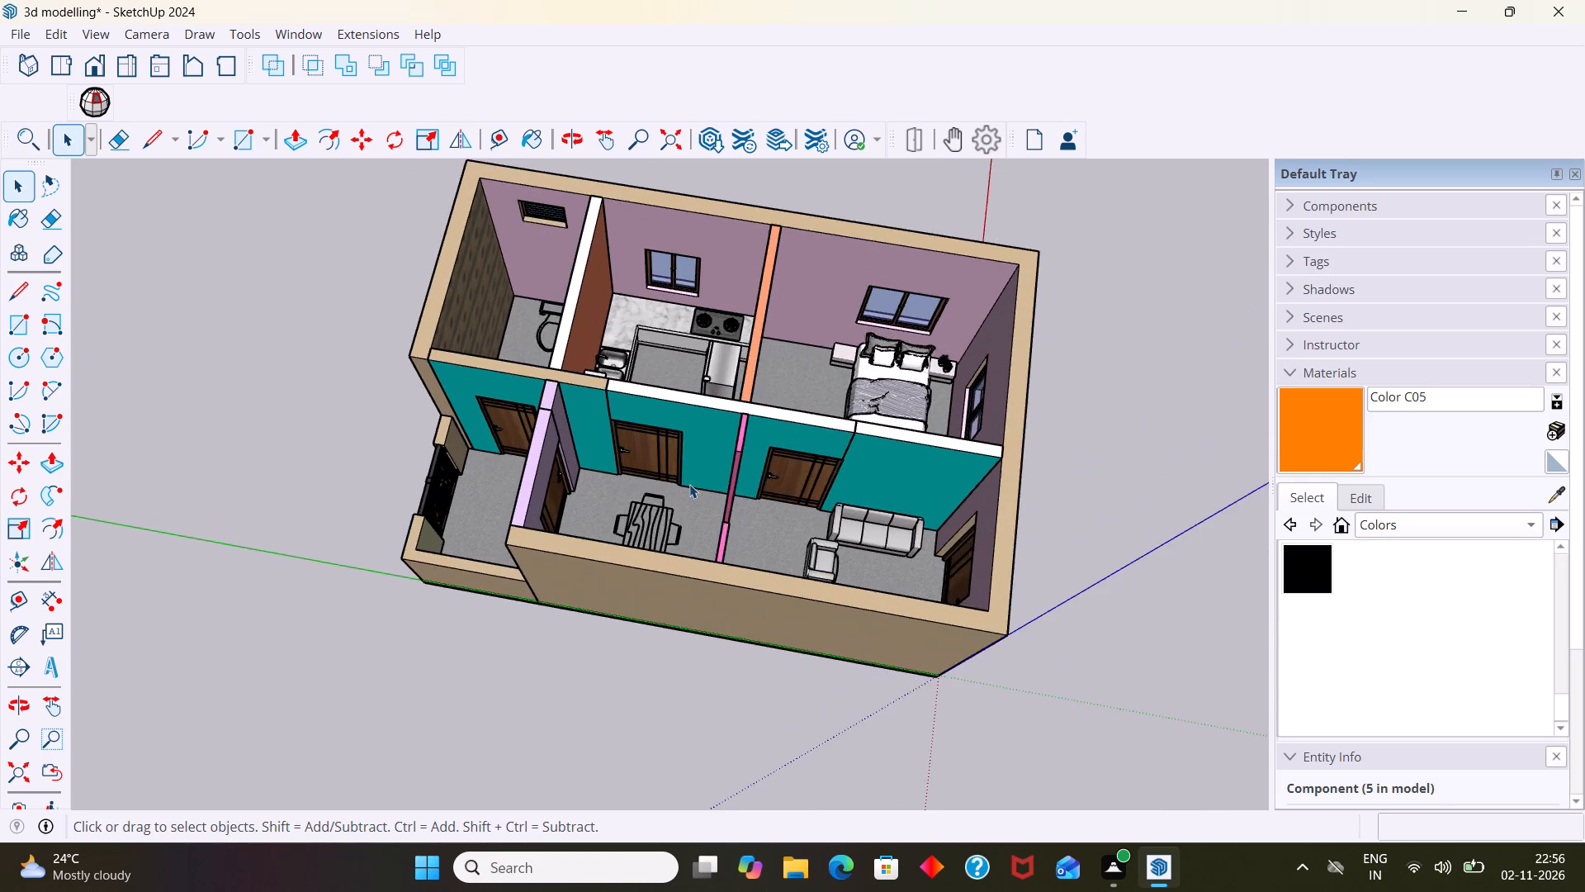
Examine the kitchen interior up close, around the refrigerator, the stove counter and the closed door.
scroll(689, 484, up, 4)
middle_drag(682, 482, 1261, 444)
scroll(476, 376, up, 3)
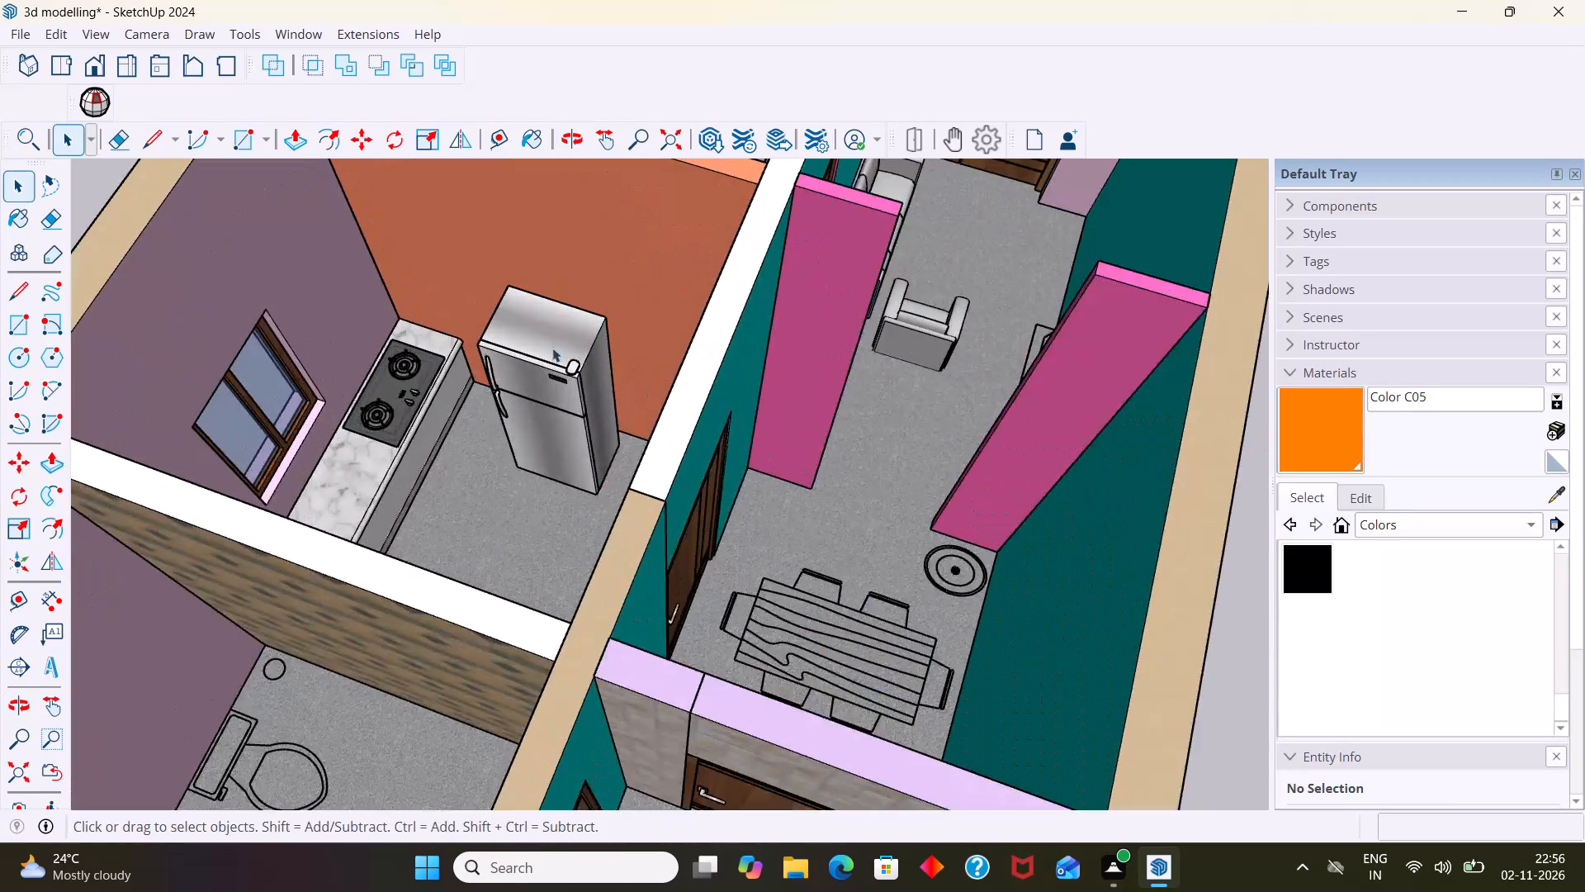
scroll(552, 348, up, 6)
middle_drag(570, 386, 838, 378)
scroll(629, 477, up, 5)
scroll(631, 485, down, 1)
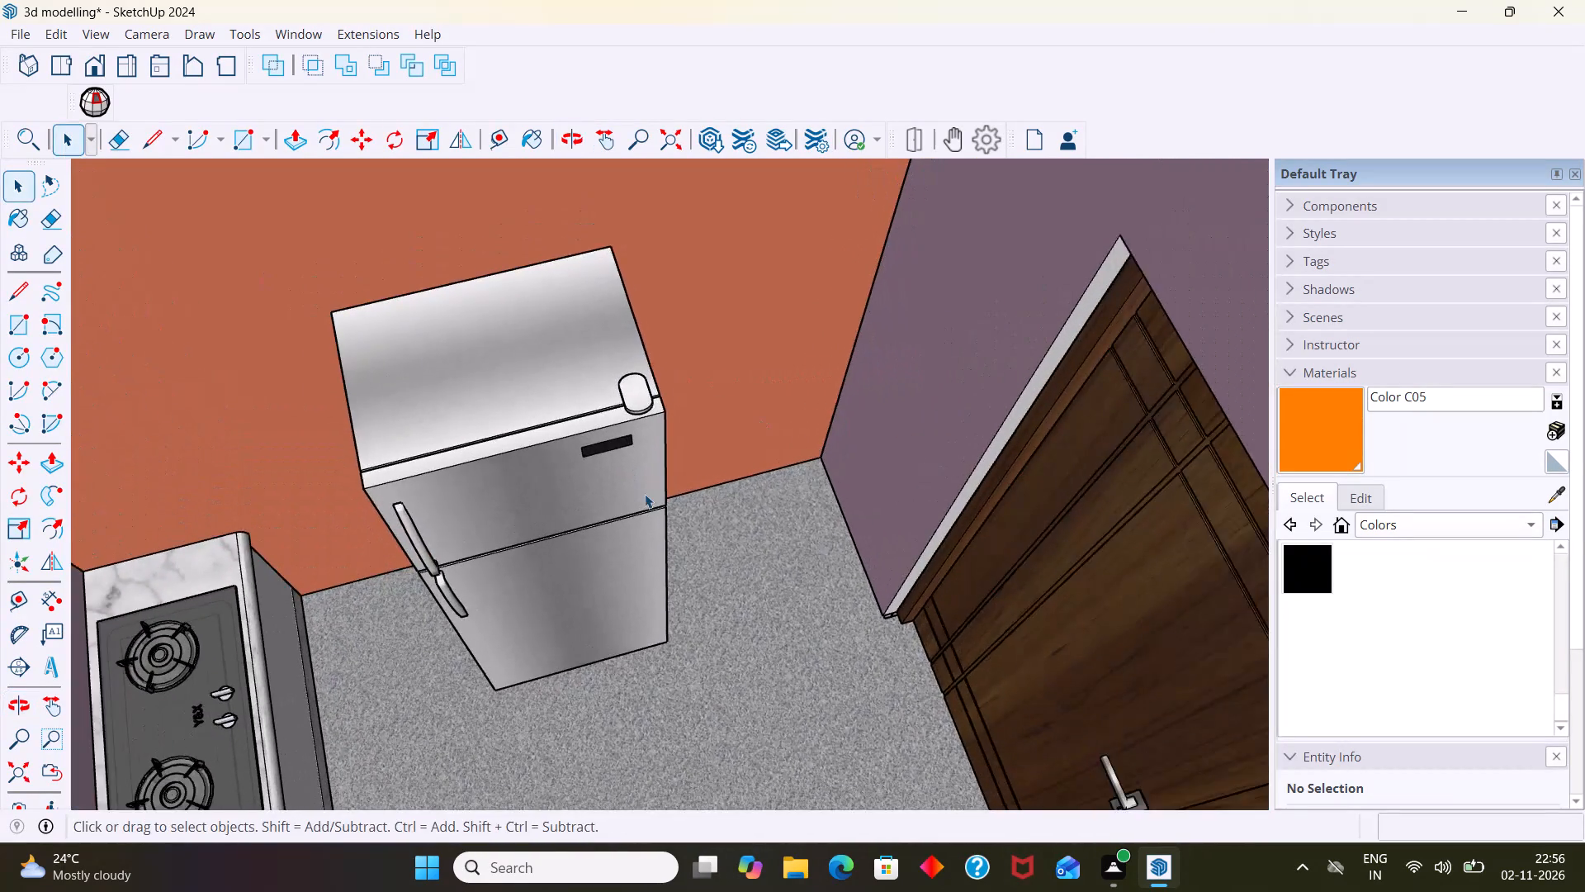
scroll(645, 494, down, 6)
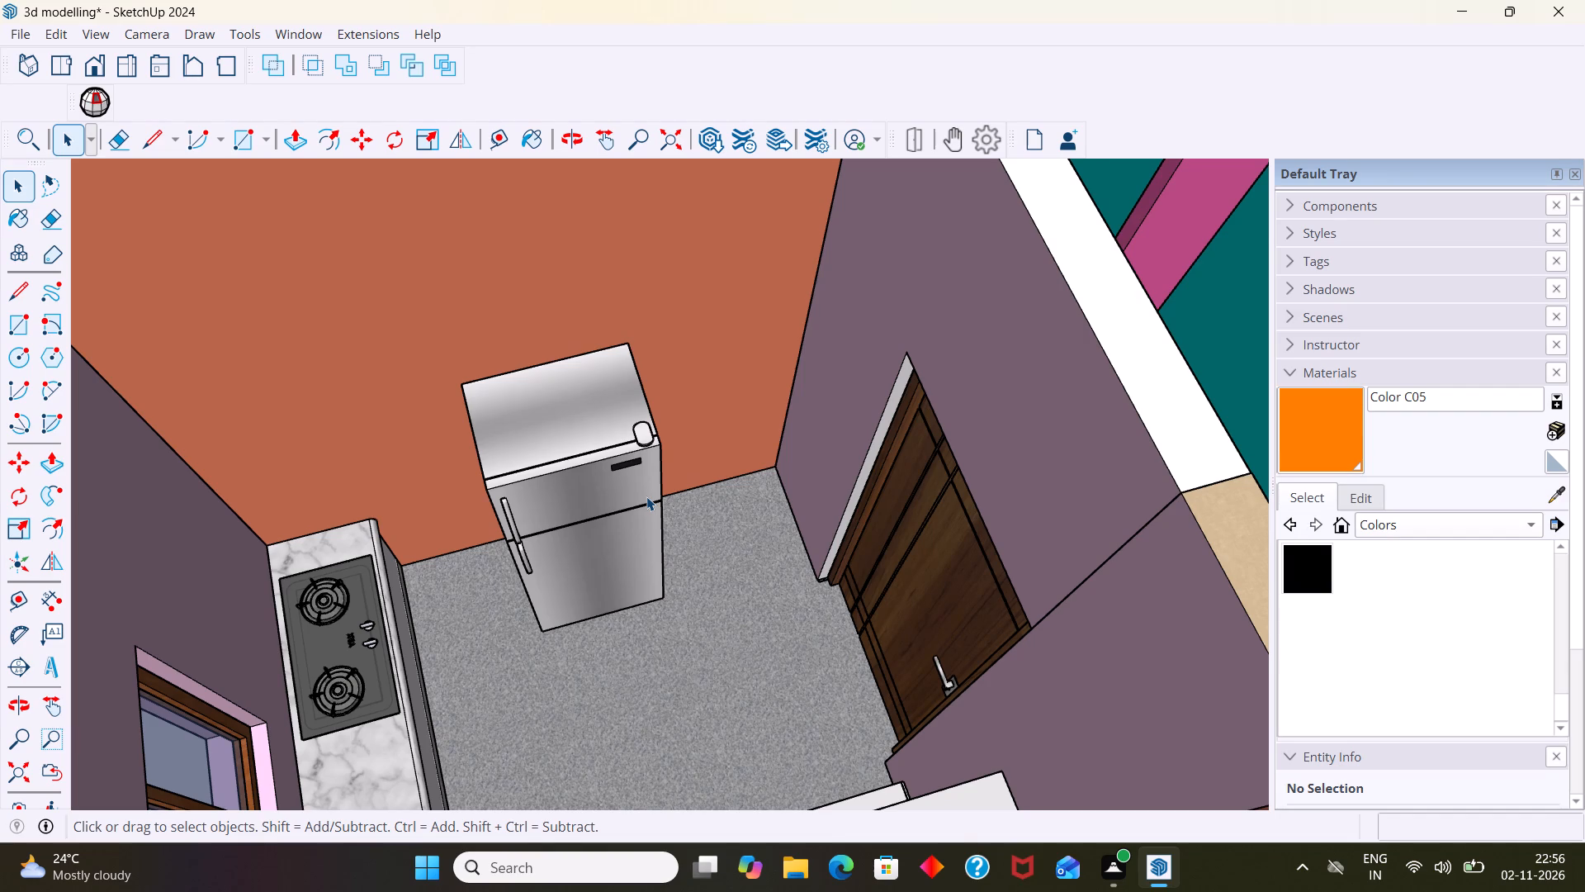
scroll(752, 436, down, 1)
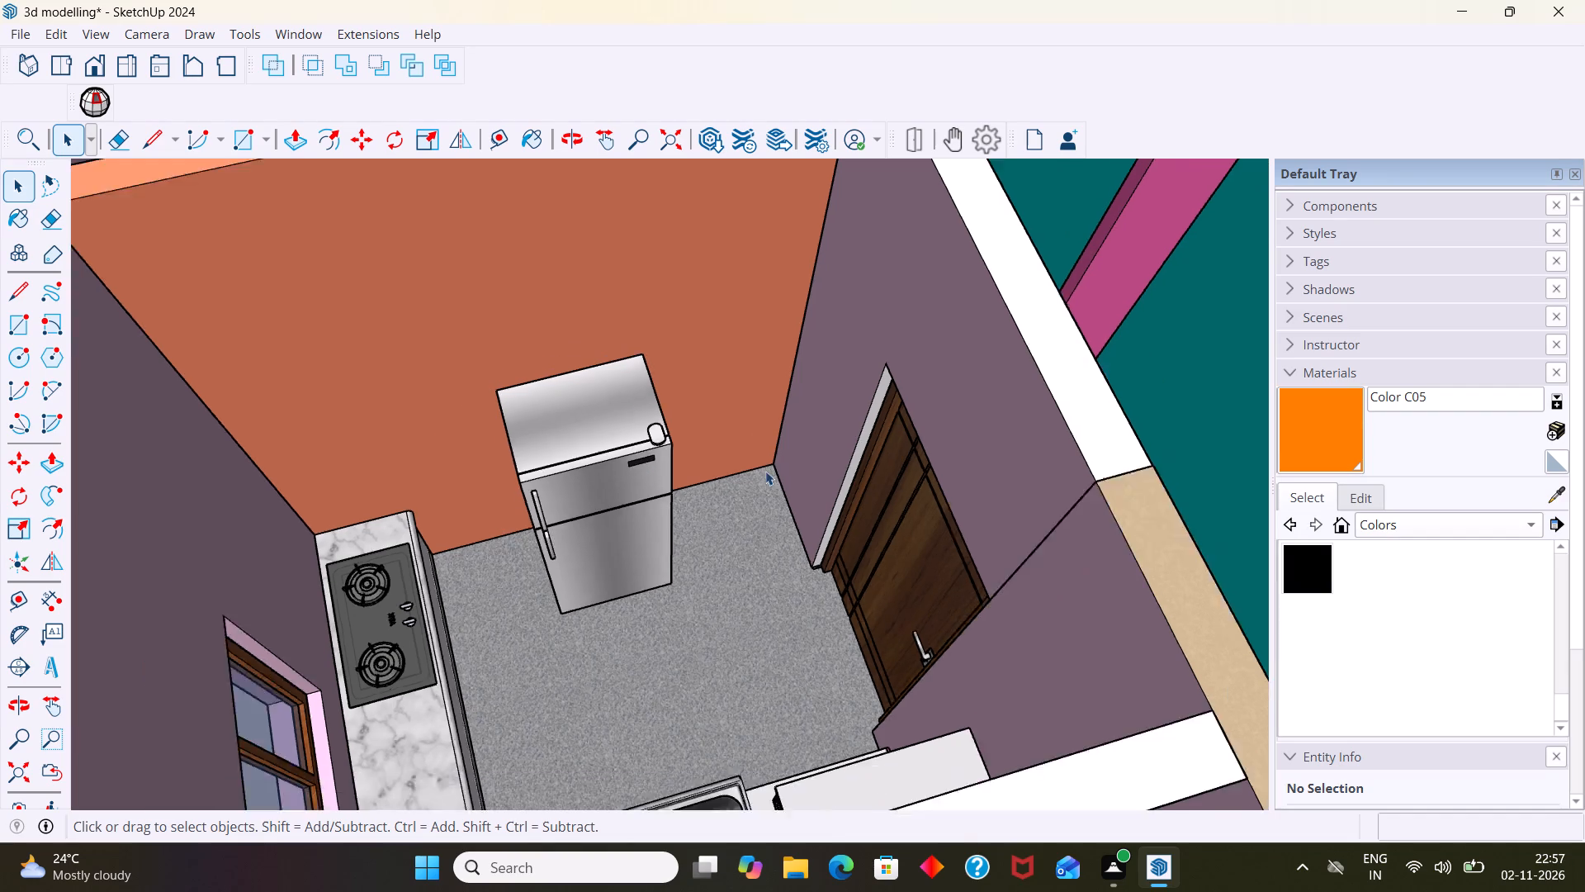
scroll(765, 471, down, 9)
scroll(841, 438, down, 1)
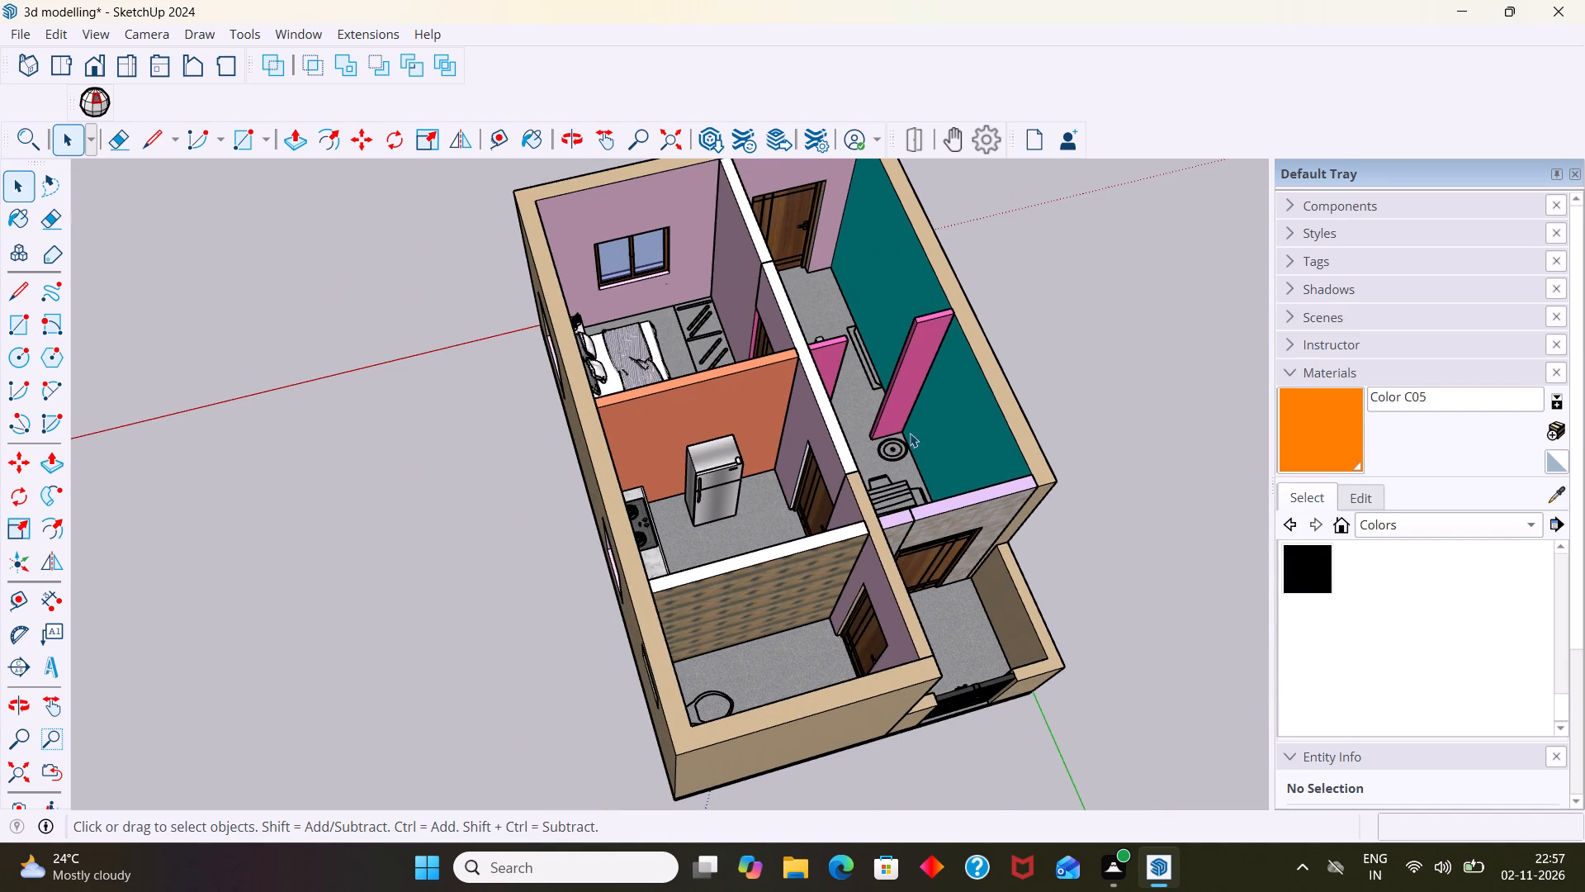
Examine the dining and living areas and the bedroom, including the bedroom door and the wardrobe outline on the floor.
middle_drag(768, 412, 604, 461)
scroll(897, 508, up, 9)
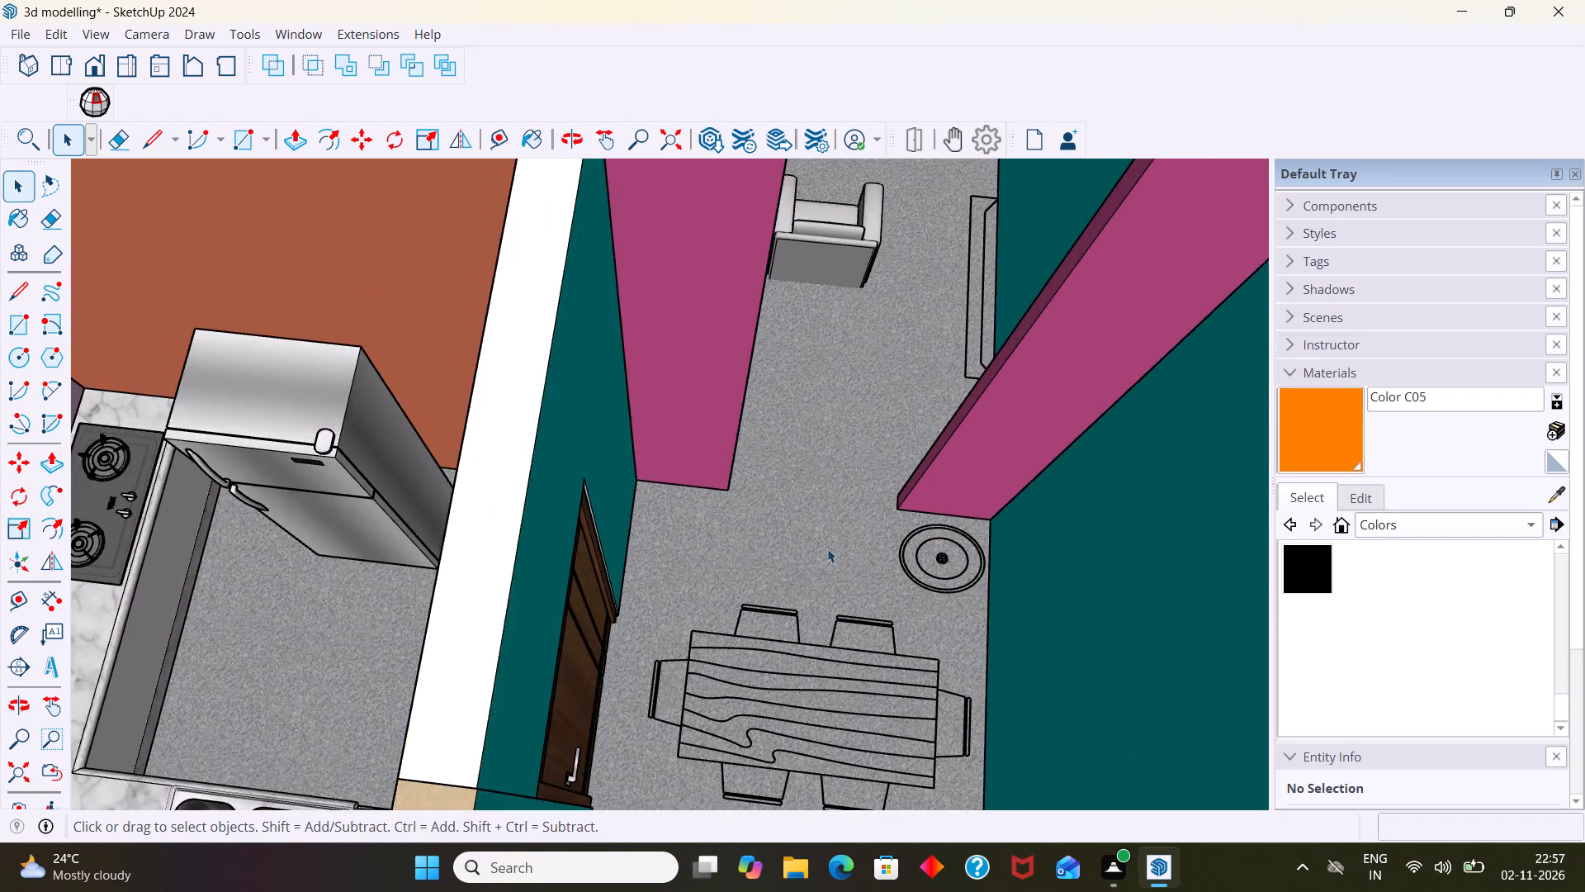
scroll(827, 548, up, 4)
scroll(822, 548, down, 10)
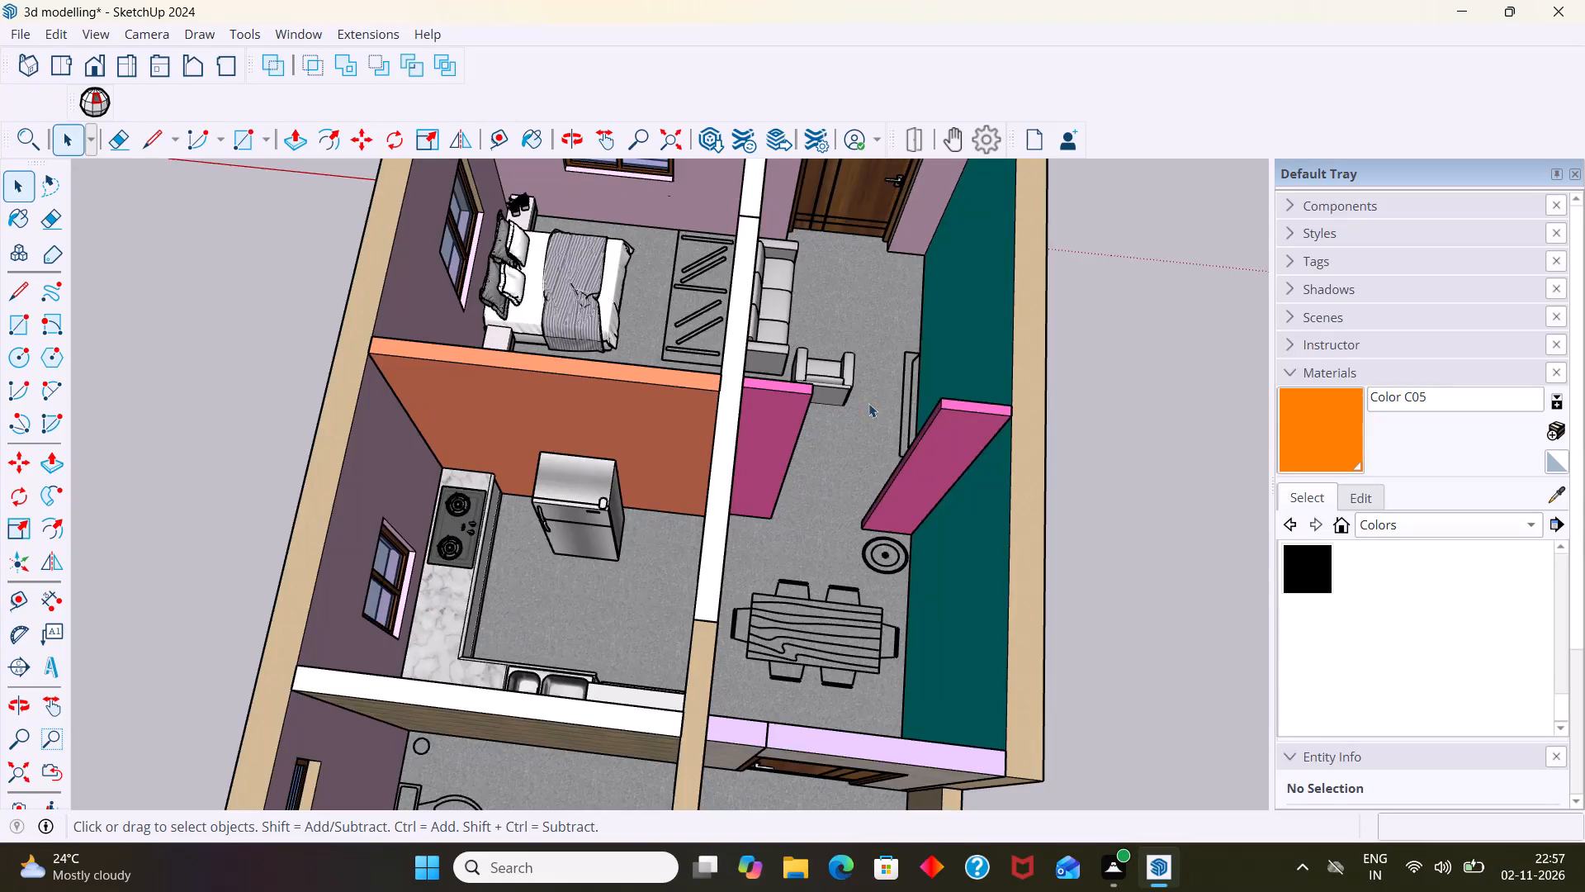
scroll(878, 381, up, 2)
scroll(795, 337, down, 1)
middle_drag(582, 263, 1047, 197)
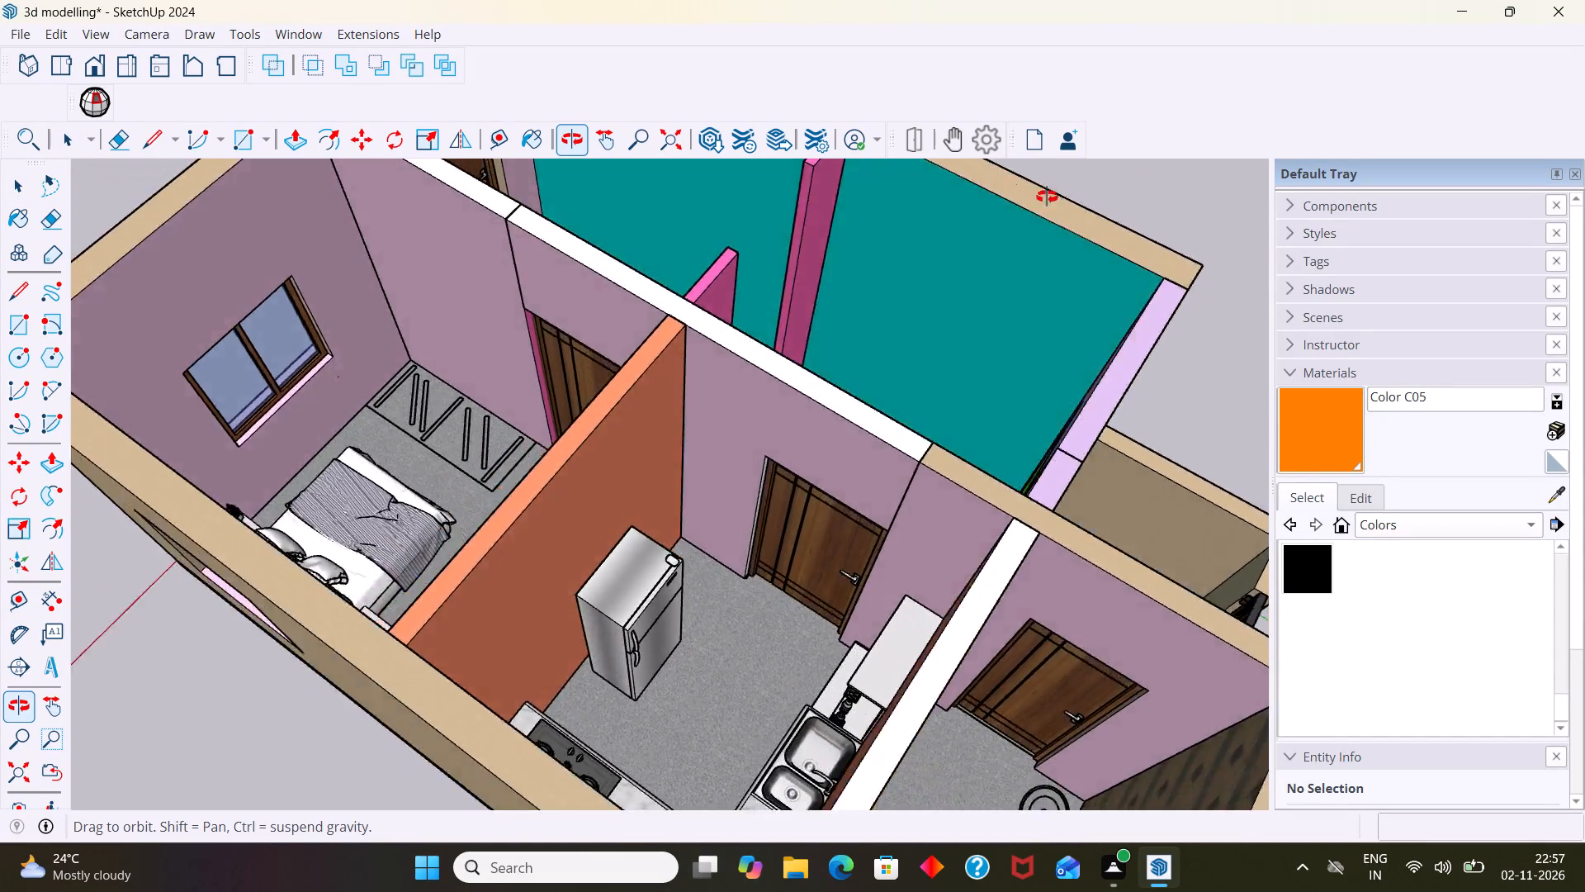
middle_drag(1047, 197, 1252, 168)
scroll(416, 535, up, 8)
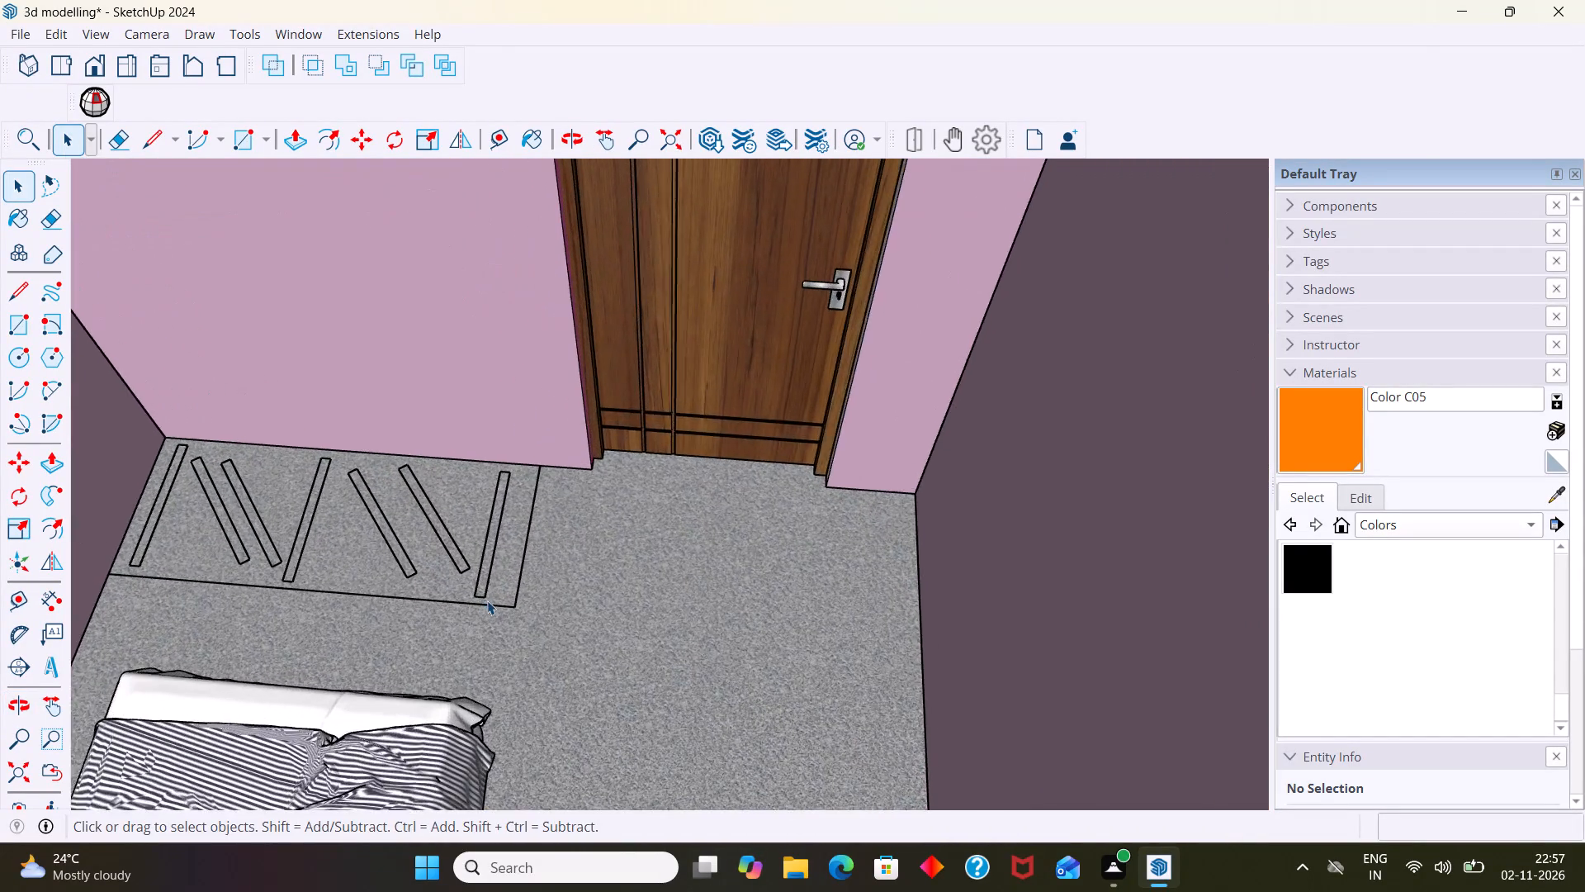
middle_drag(487, 600, 509, 712)
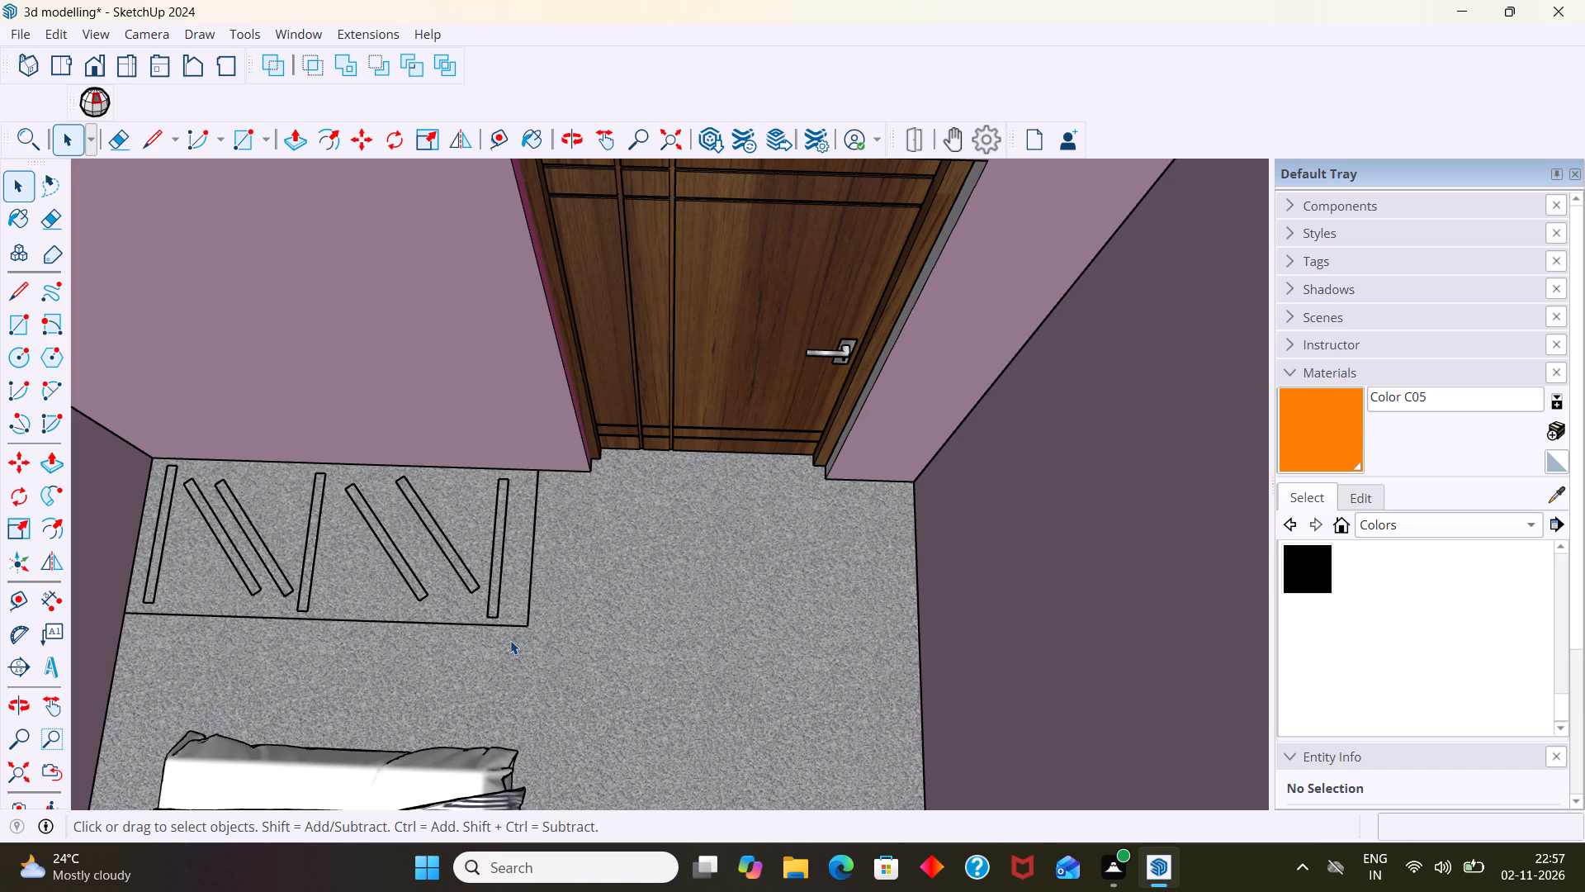
middle_drag(509, 633, 273, 579)
scroll(357, 553, down, 2)
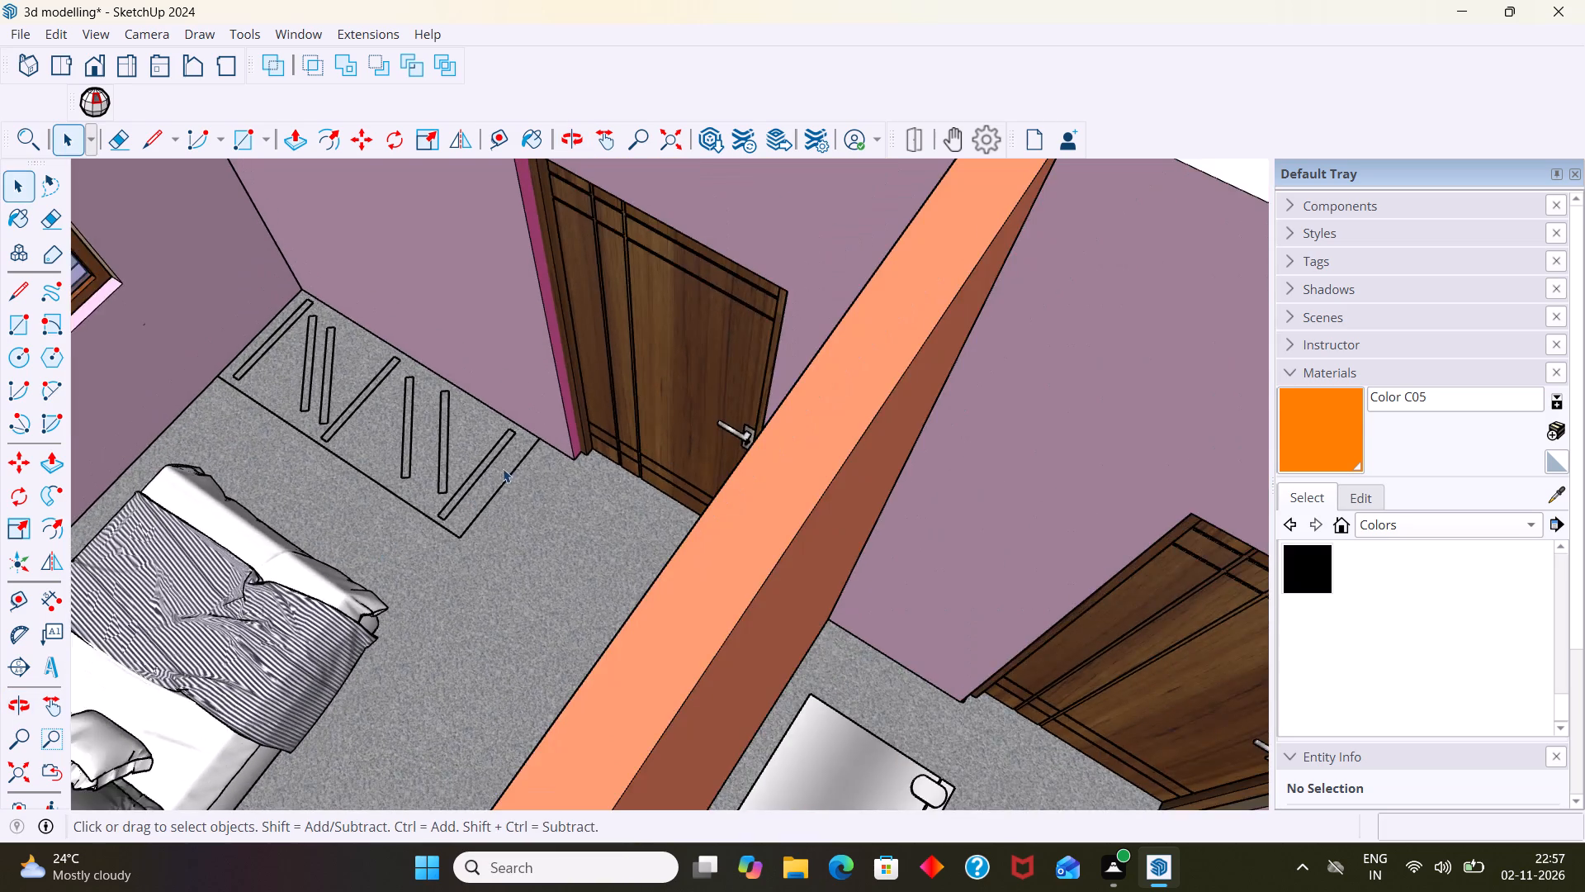
scroll(503, 466, up, 5)
scroll(485, 470, down, 10)
middle_drag(471, 492, 745, 467)
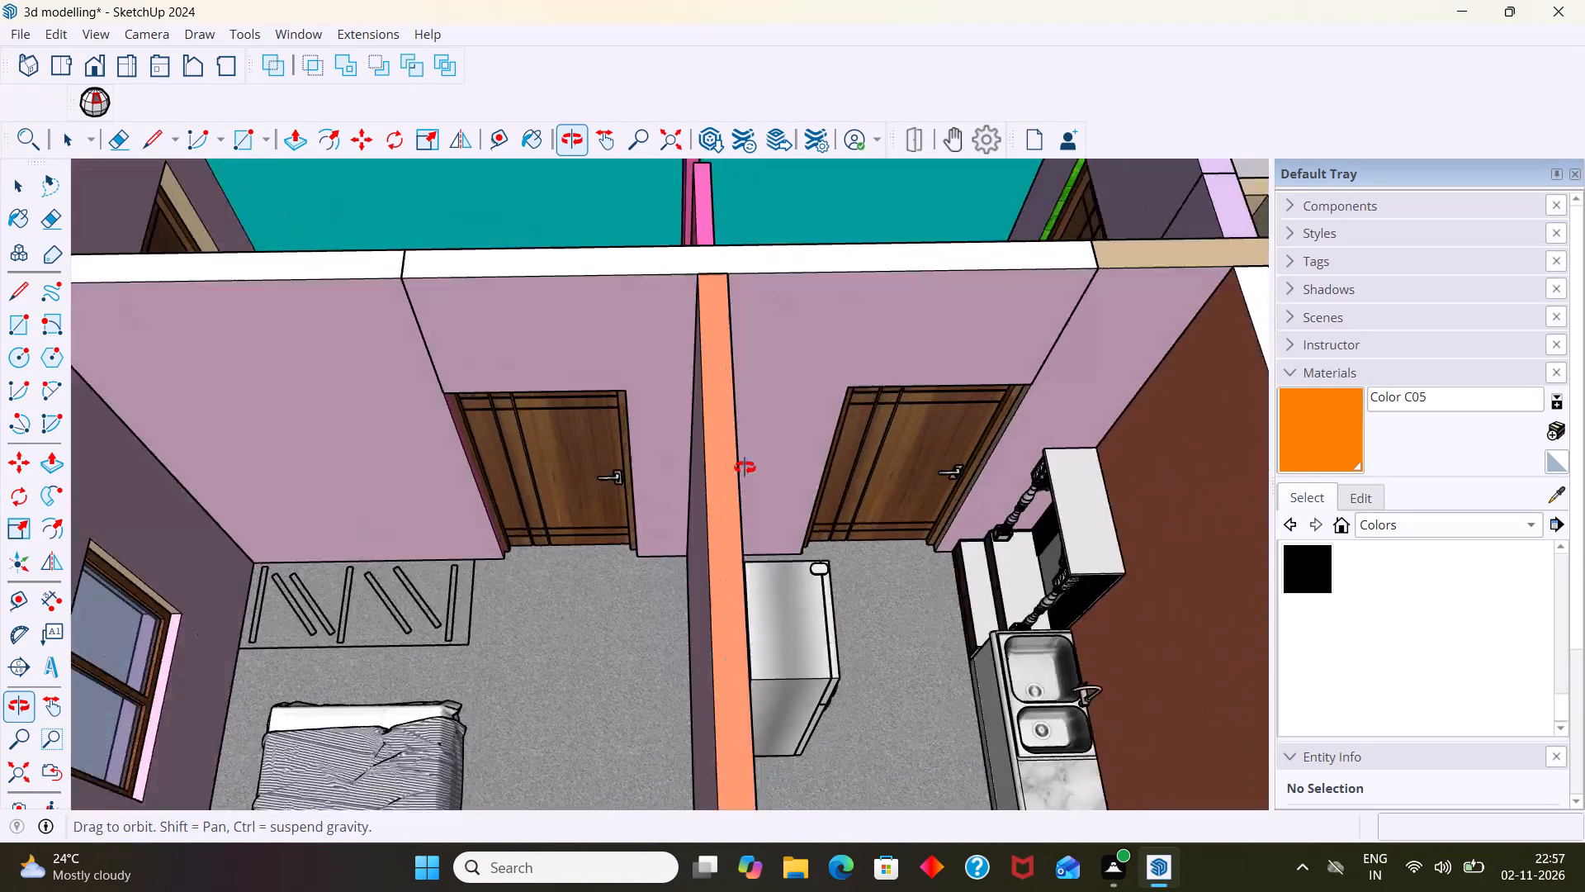
middle_drag(745, 467, 537, 498)
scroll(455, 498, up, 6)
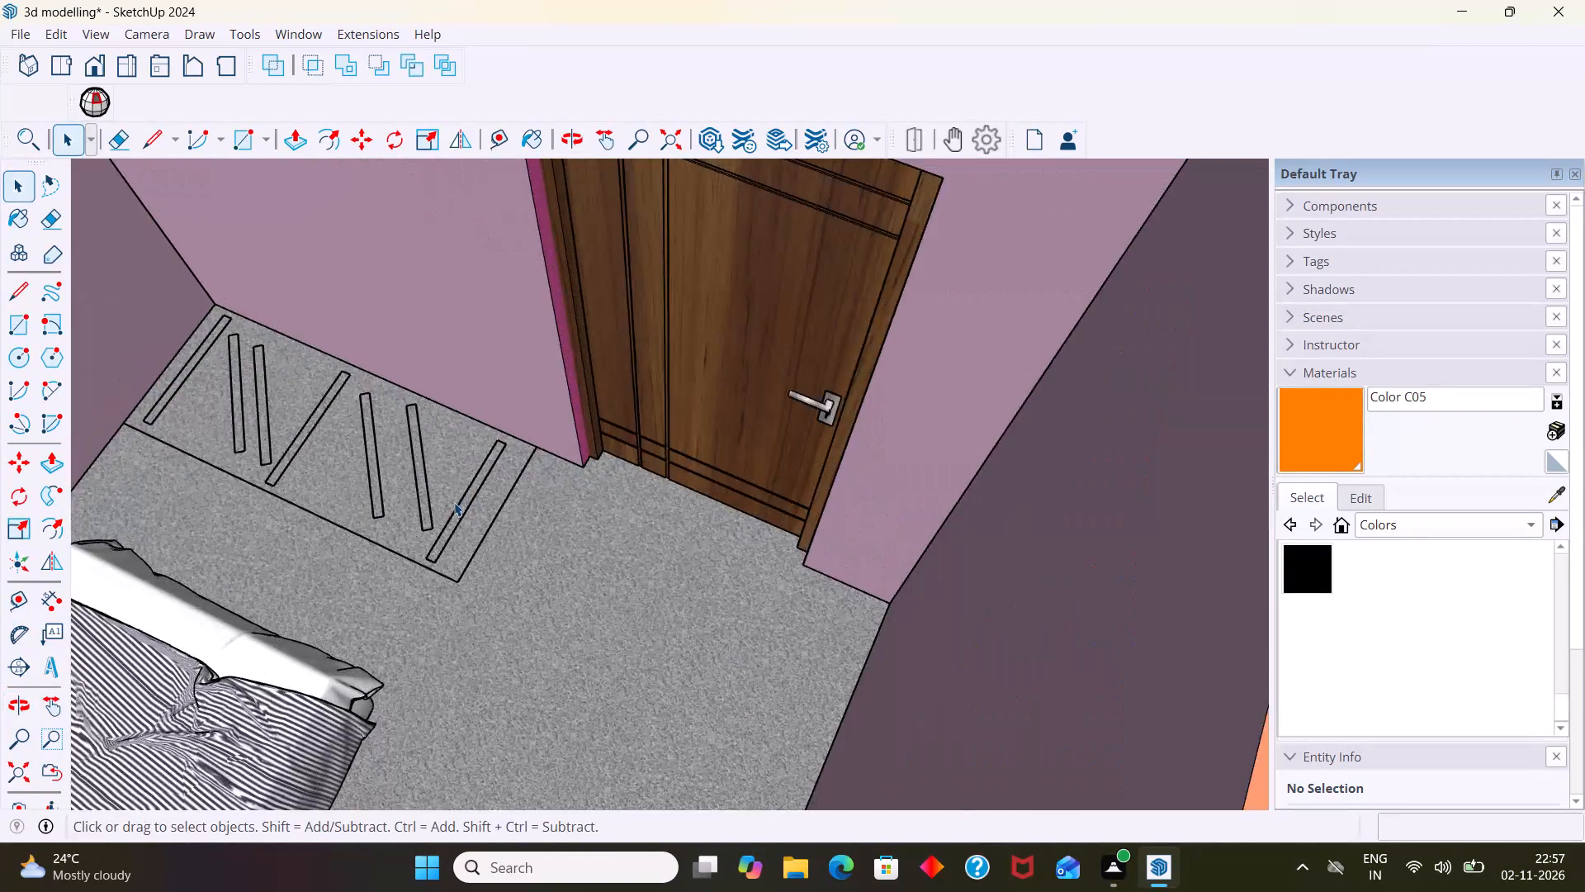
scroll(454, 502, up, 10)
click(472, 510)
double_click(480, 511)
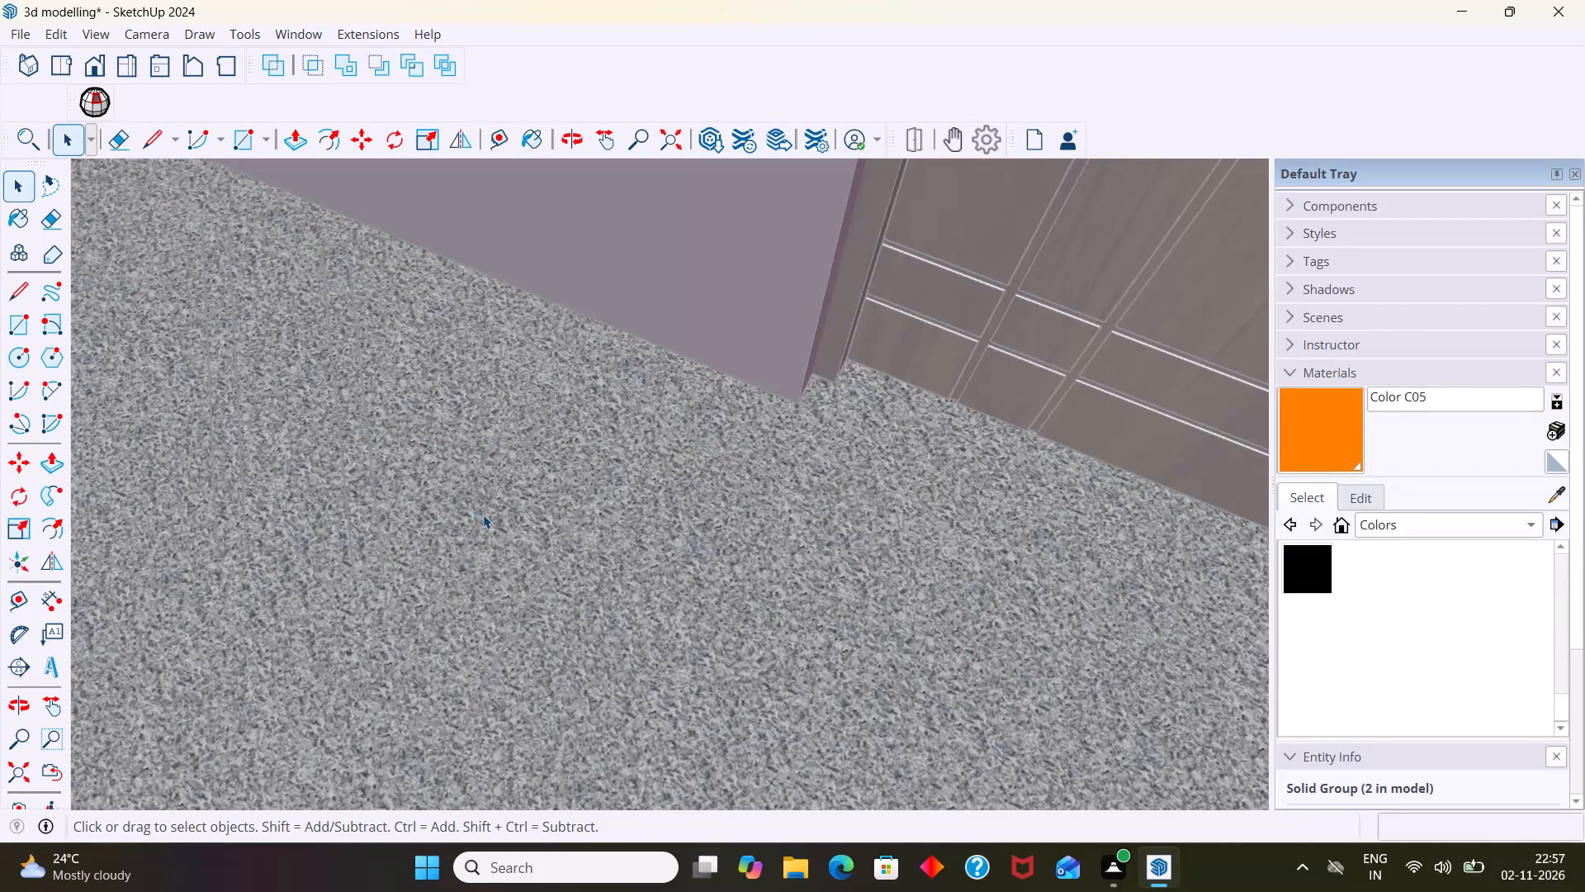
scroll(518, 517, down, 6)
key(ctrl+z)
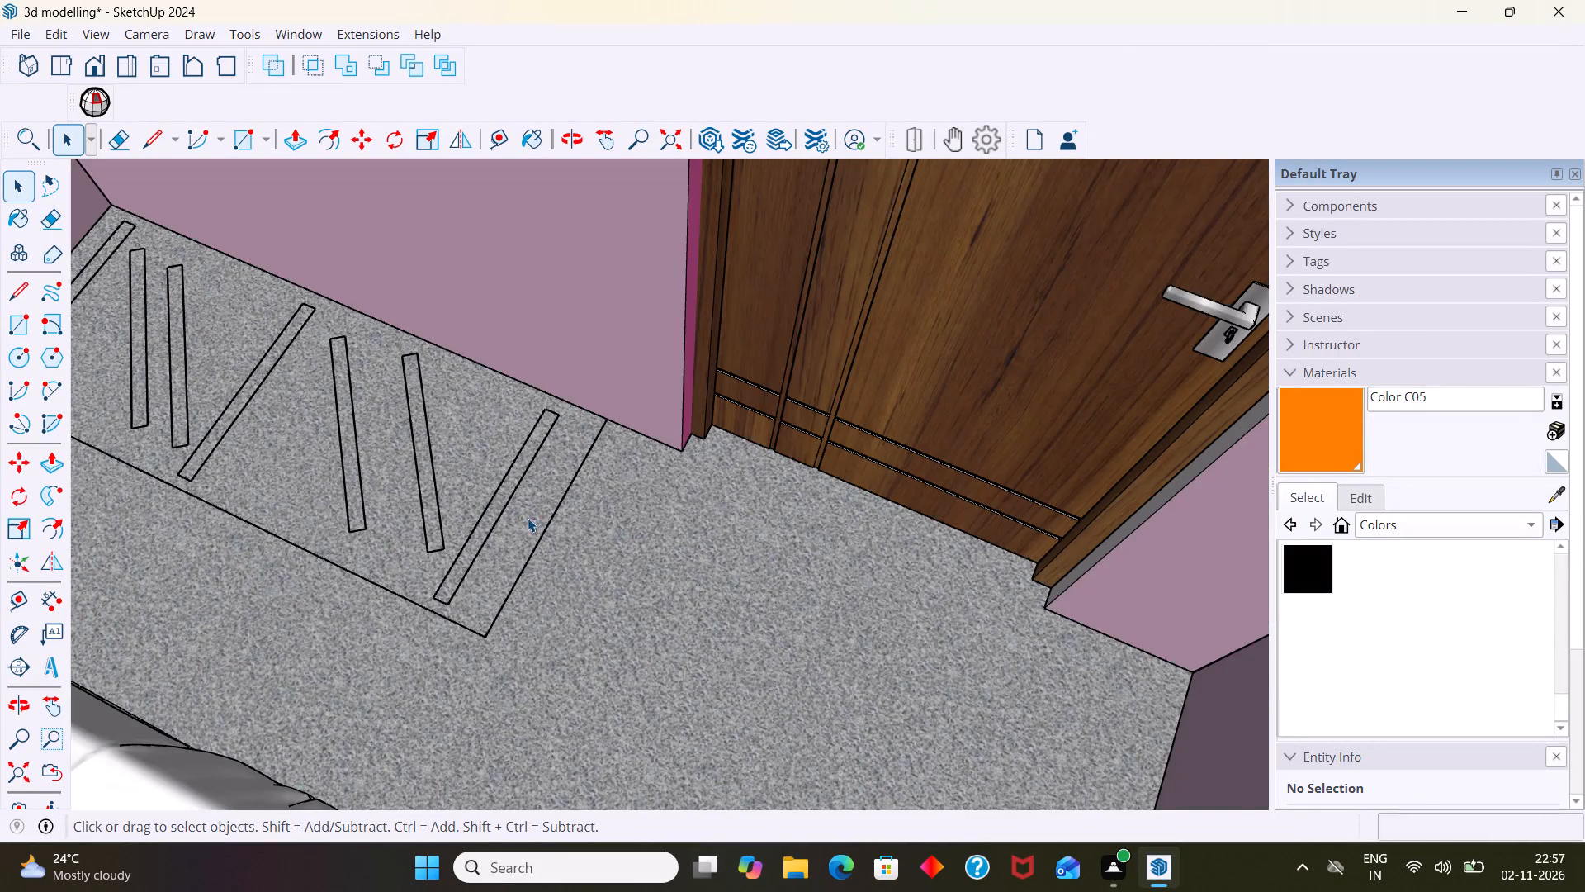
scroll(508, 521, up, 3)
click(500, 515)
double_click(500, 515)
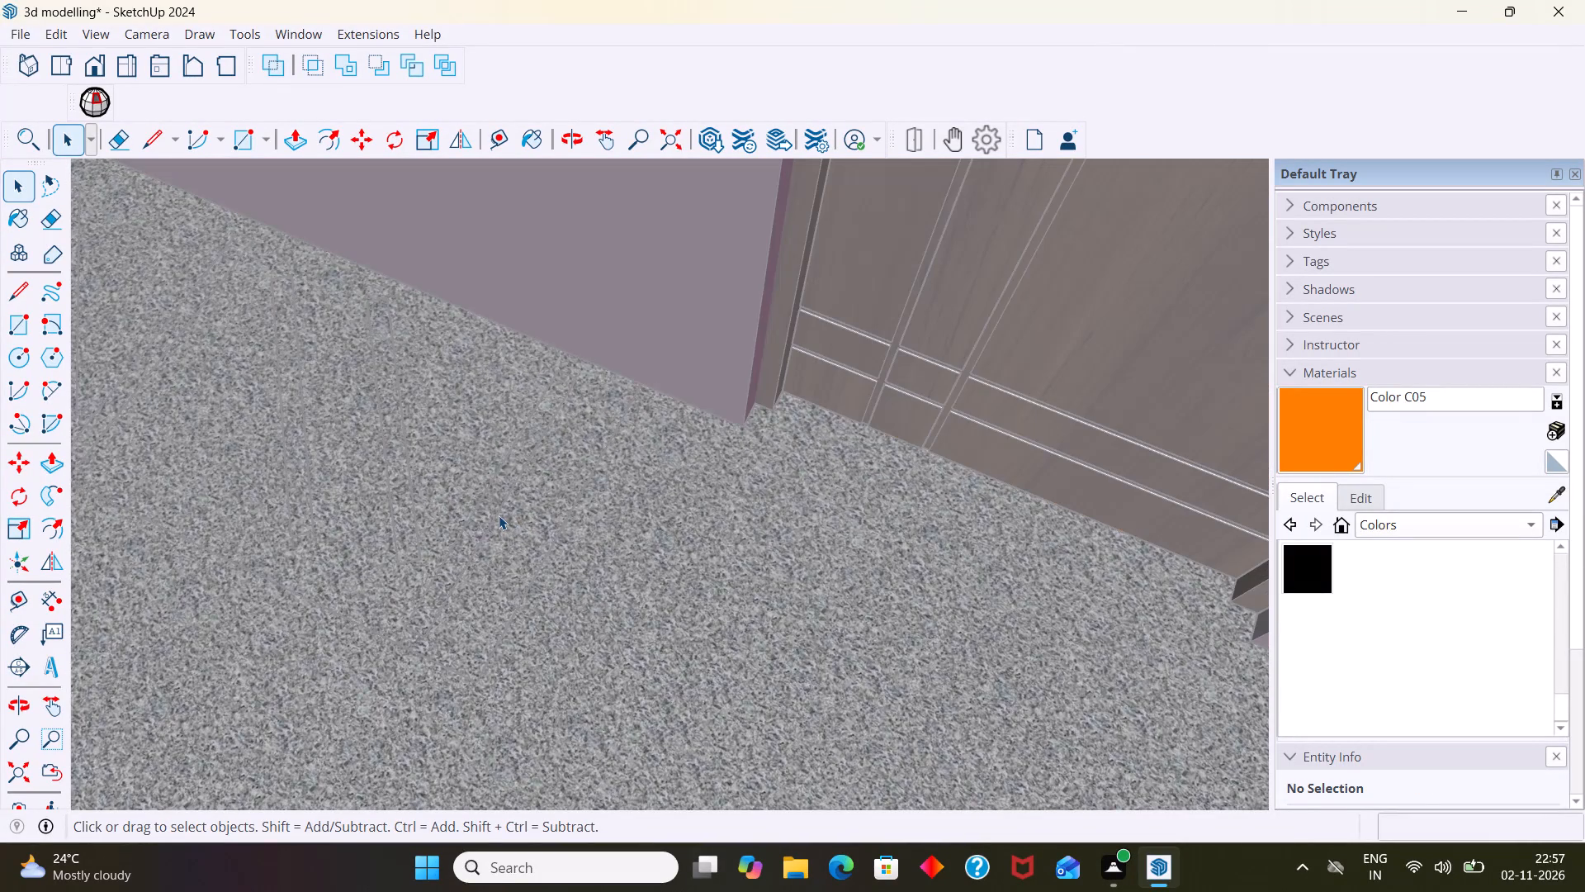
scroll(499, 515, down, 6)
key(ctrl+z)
Examine the bedroom, the kitchen and the partition wall between them from above, including the windows and doors.
scroll(501, 516, down, 5)
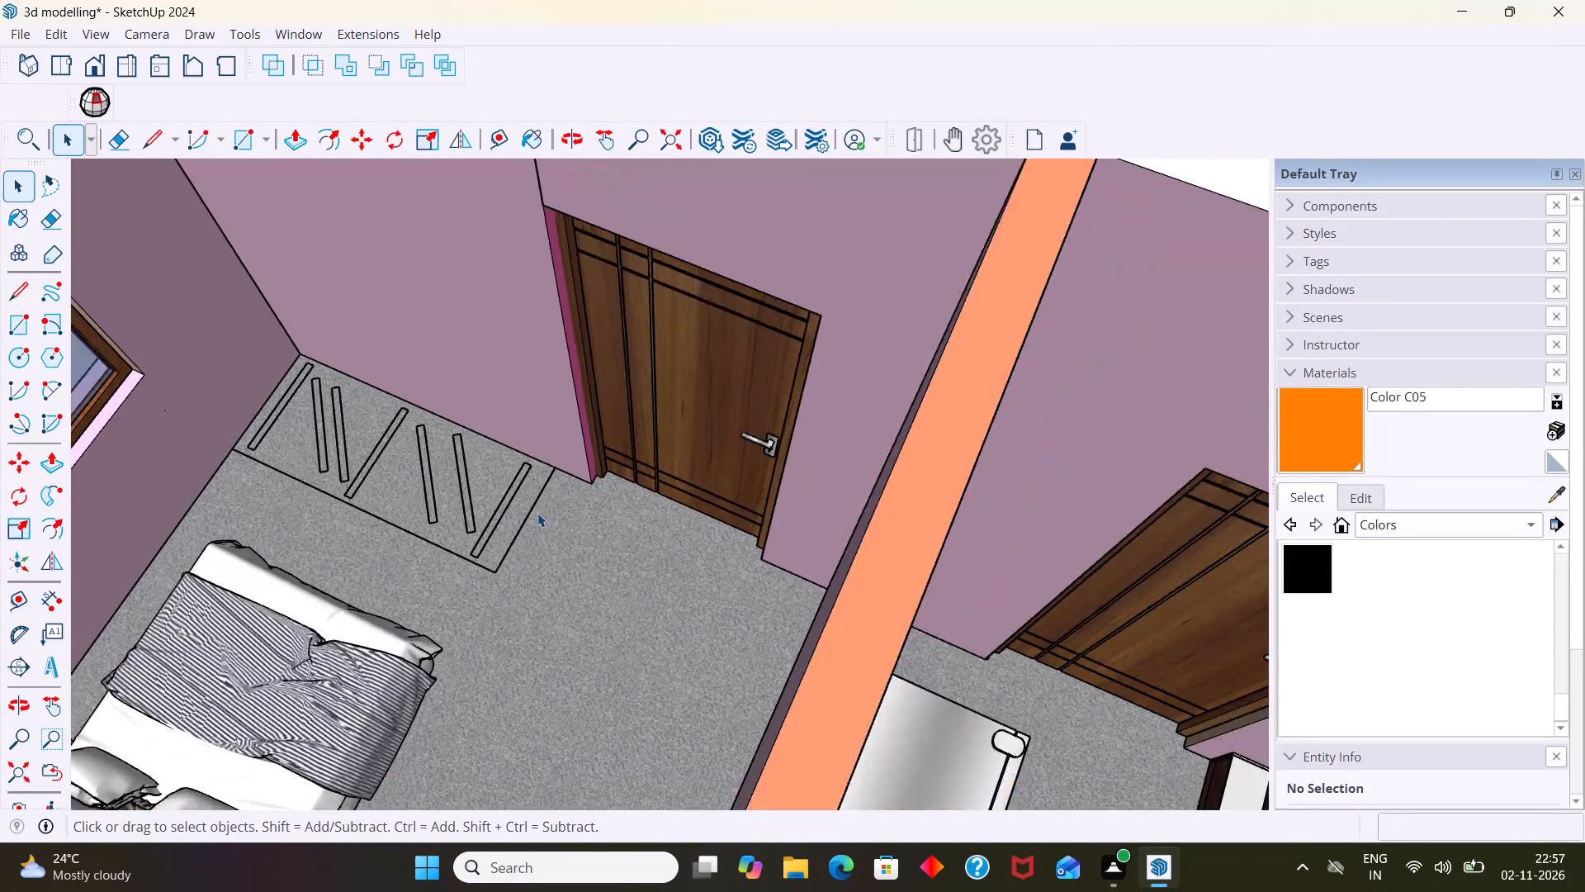
scroll(537, 513, down, 9)
middle_drag(817, 508, 441, 557)
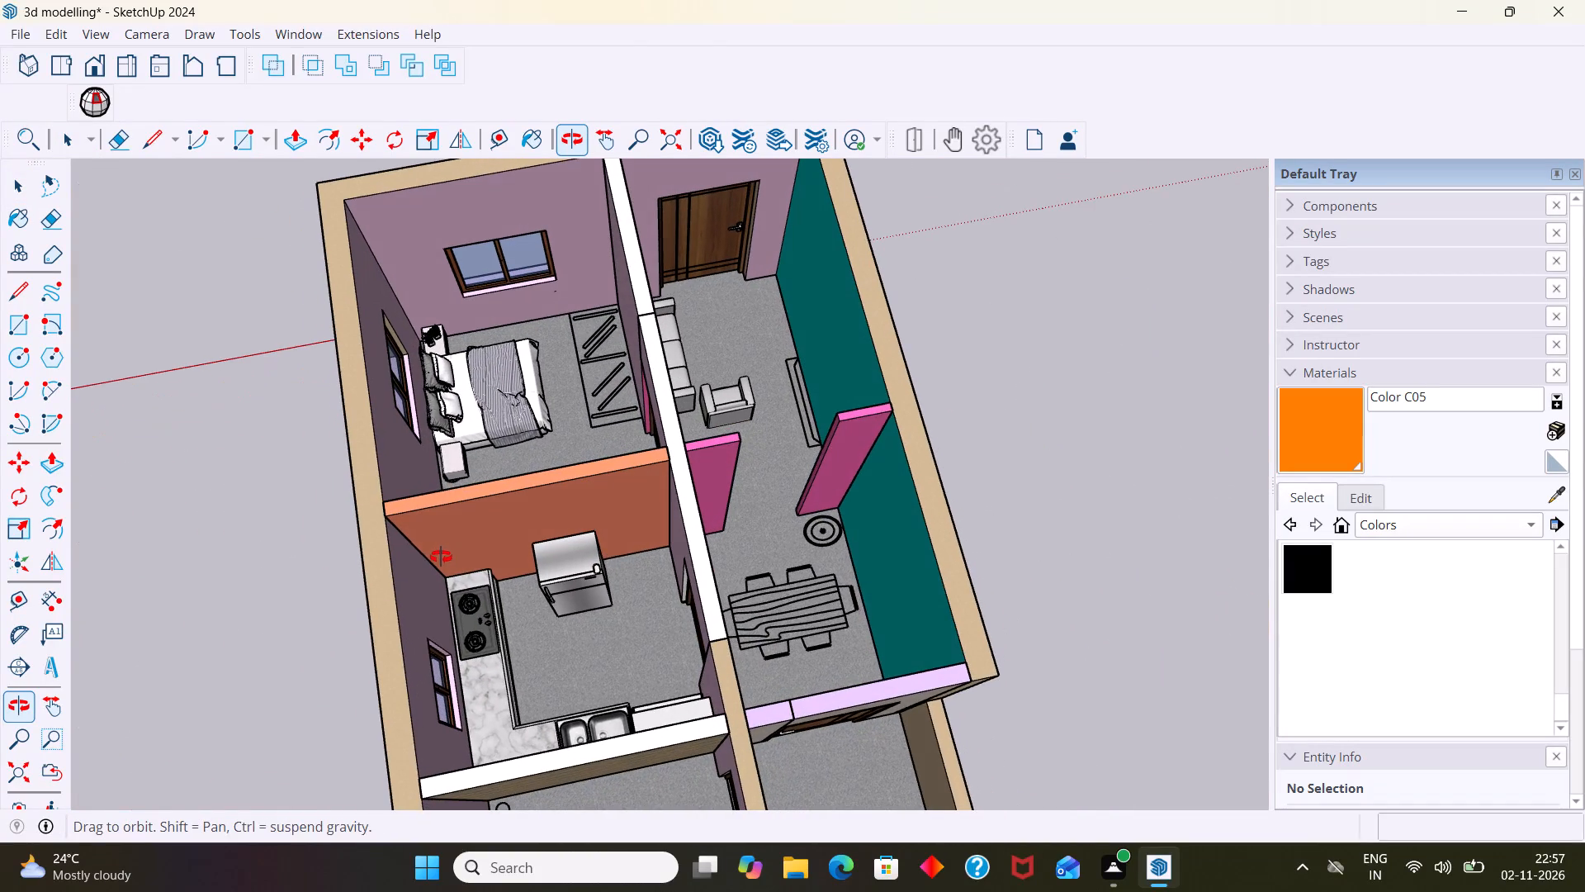
middle_drag(441, 557, 442, 557)
scroll(441, 514, up, 6)
middle_drag(454, 470, 417, 393)
scroll(459, 358, up, 3)
scroll(542, 334, down, 3)
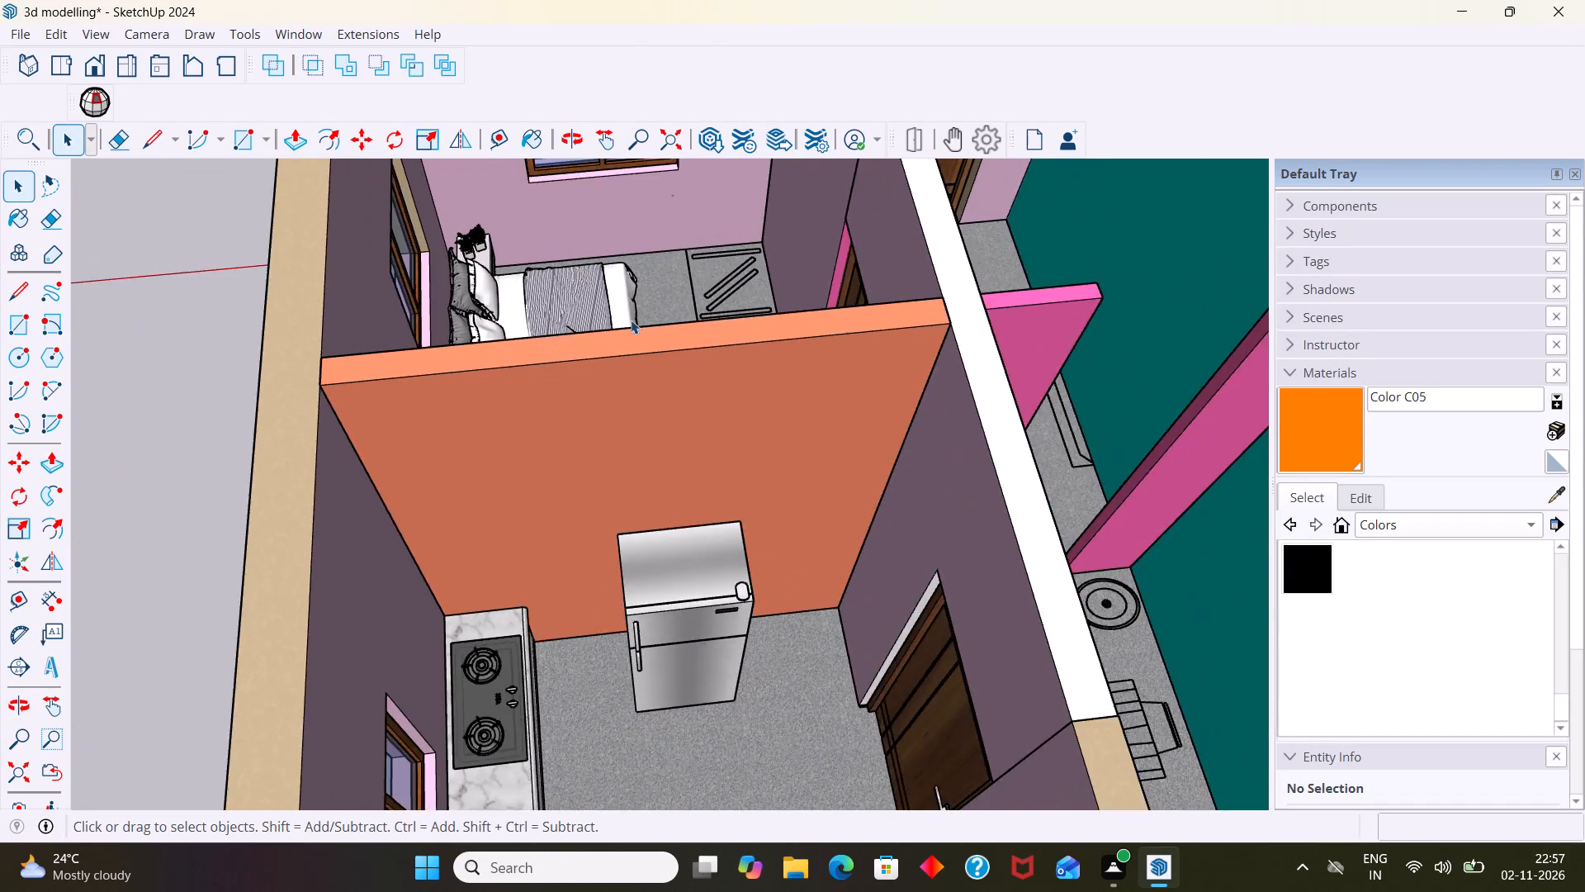
scroll(631, 320, down, 4)
shift+middle_drag(647, 320, 688, 605)
middle_drag(622, 502, 623, 413)
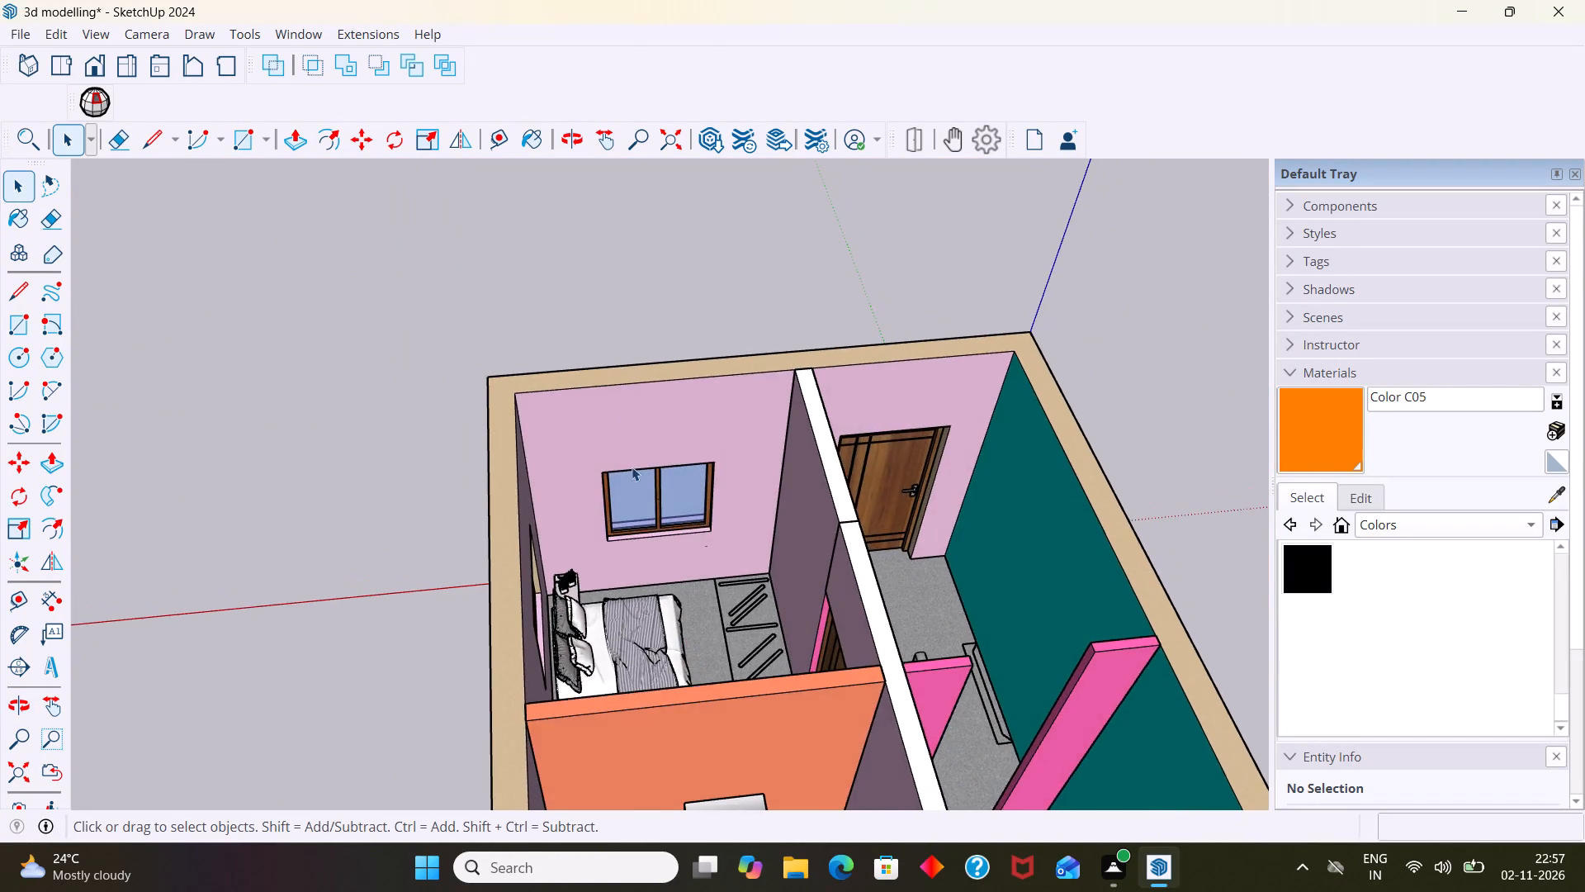
scroll(632, 467, up, 6)
middle_drag(623, 480, 535, 414)
scroll(594, 428, down, 7)
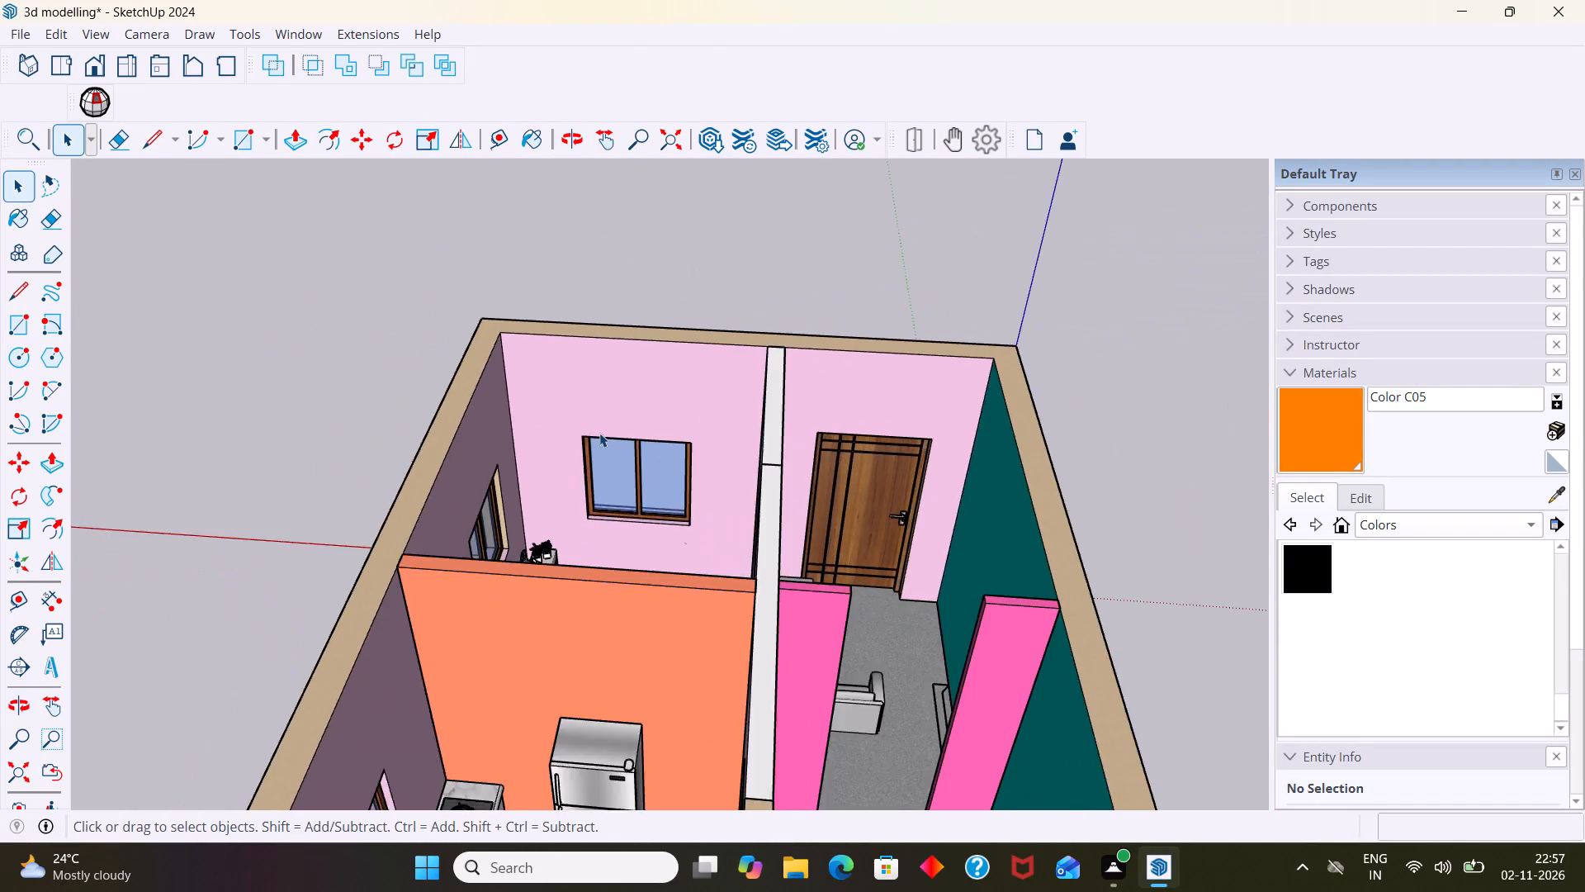
scroll(599, 433, down, 2)
Examine the bedroom, the living and dining area with its pink partitions, and the front and long outer walls.
middle_drag(627, 522, 772, 604)
scroll(744, 580, up, 6)
middle_drag(693, 577, 620, 720)
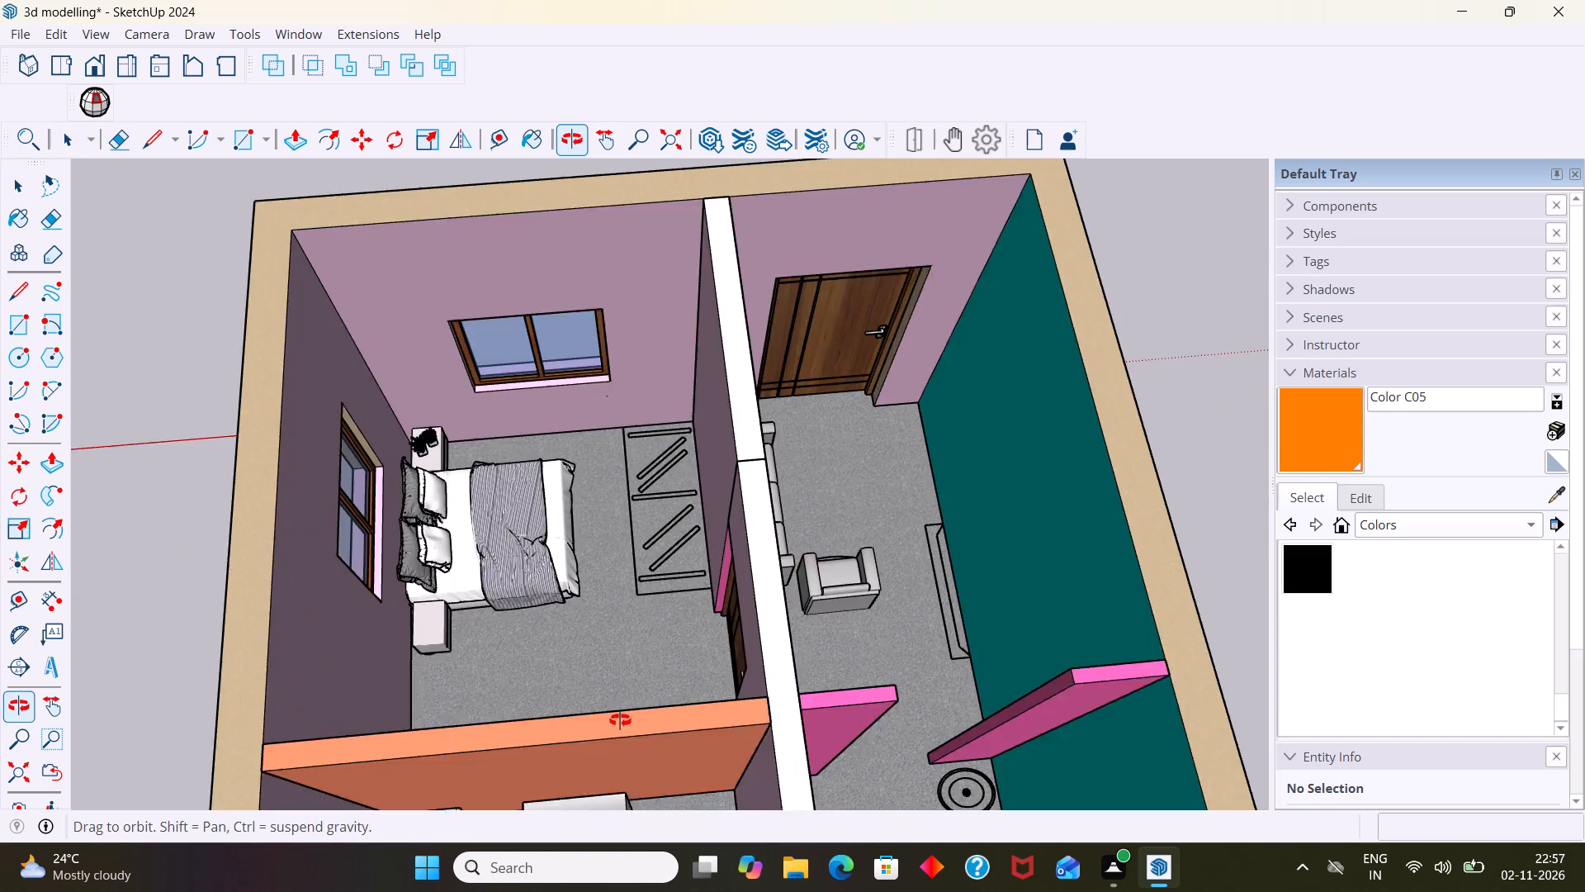
middle_drag(620, 720, 688, 700)
scroll(1180, 624, up, 5)
middle_drag(1073, 623, 1217, 570)
scroll(963, 536, down, 5)
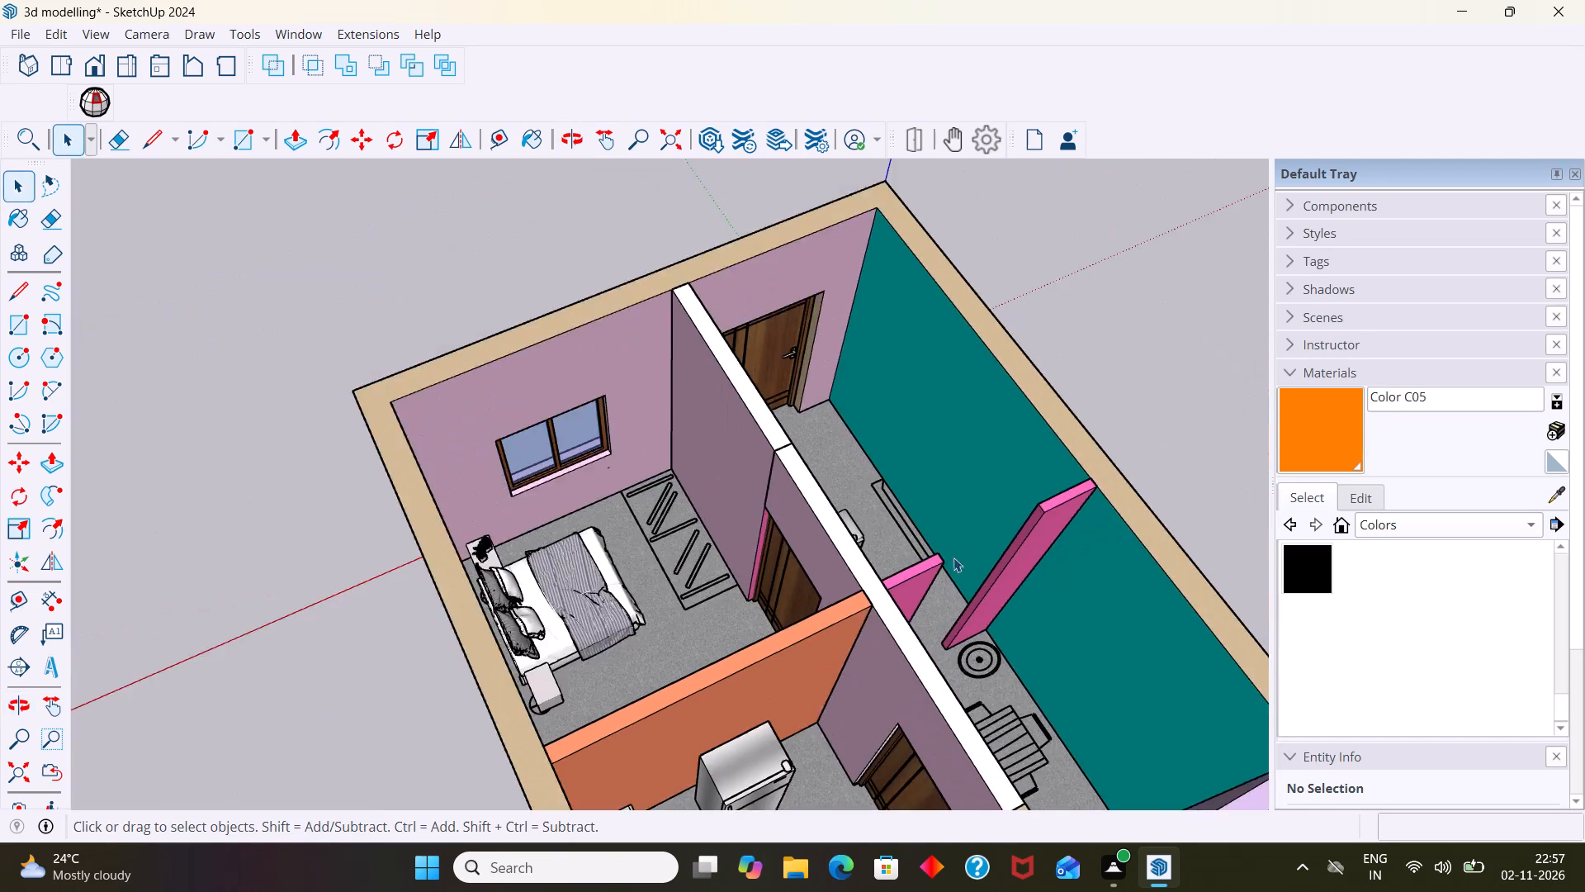
scroll(953, 557, down, 3)
middle_drag(968, 567, 825, 518)
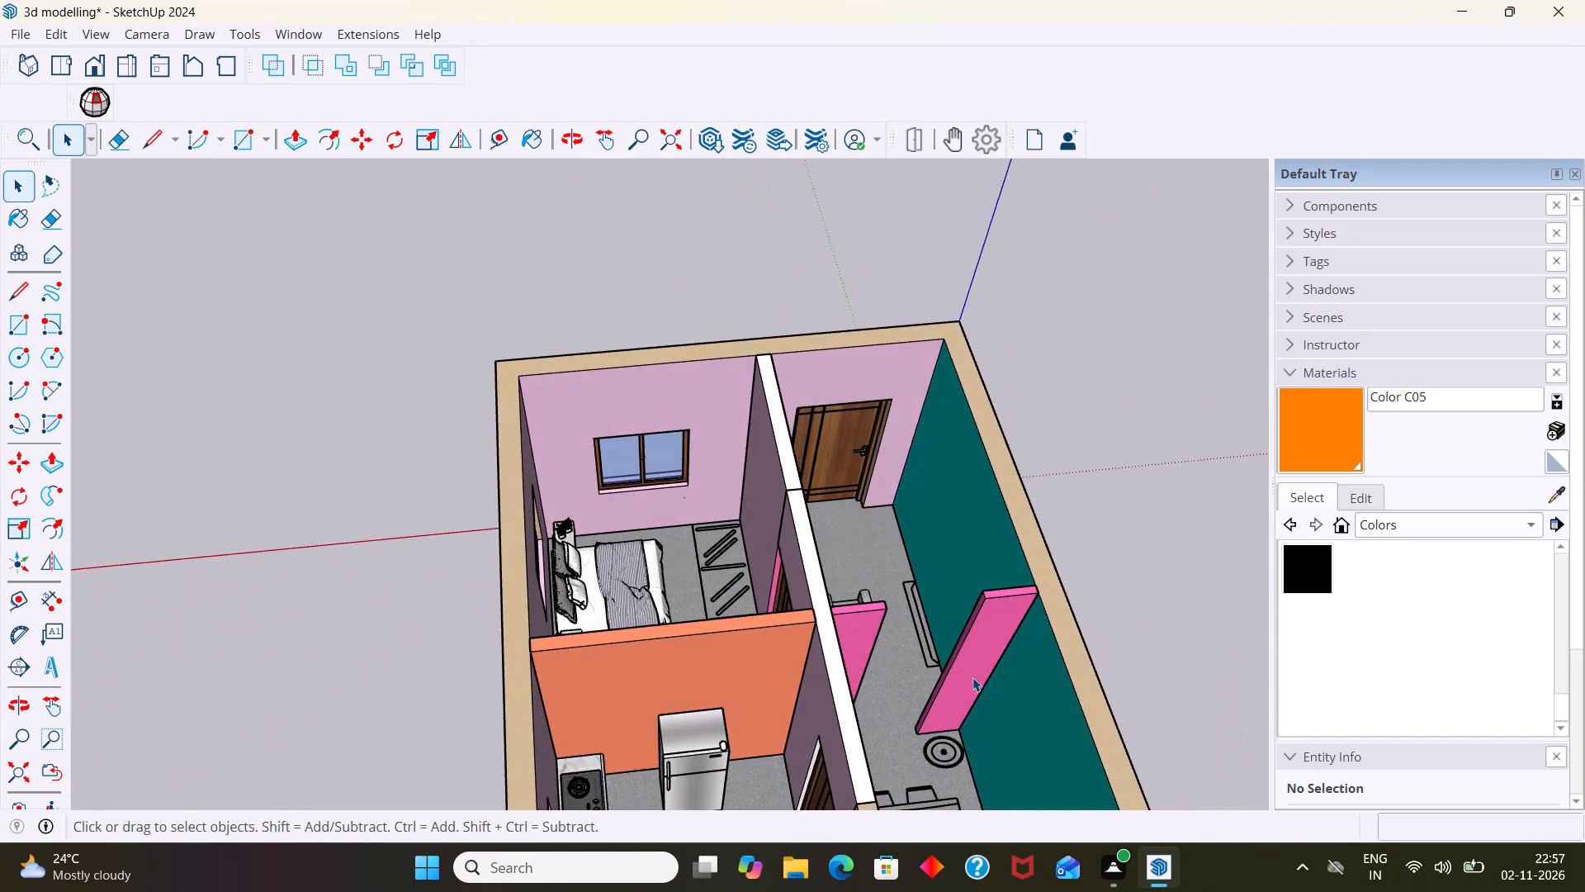
scroll(972, 677, up, 2)
middle_drag(970, 690, 807, 499)
scroll(729, 560, up, 5)
middle_drag(703, 571, 727, 566)
scroll(761, 599, down, 6)
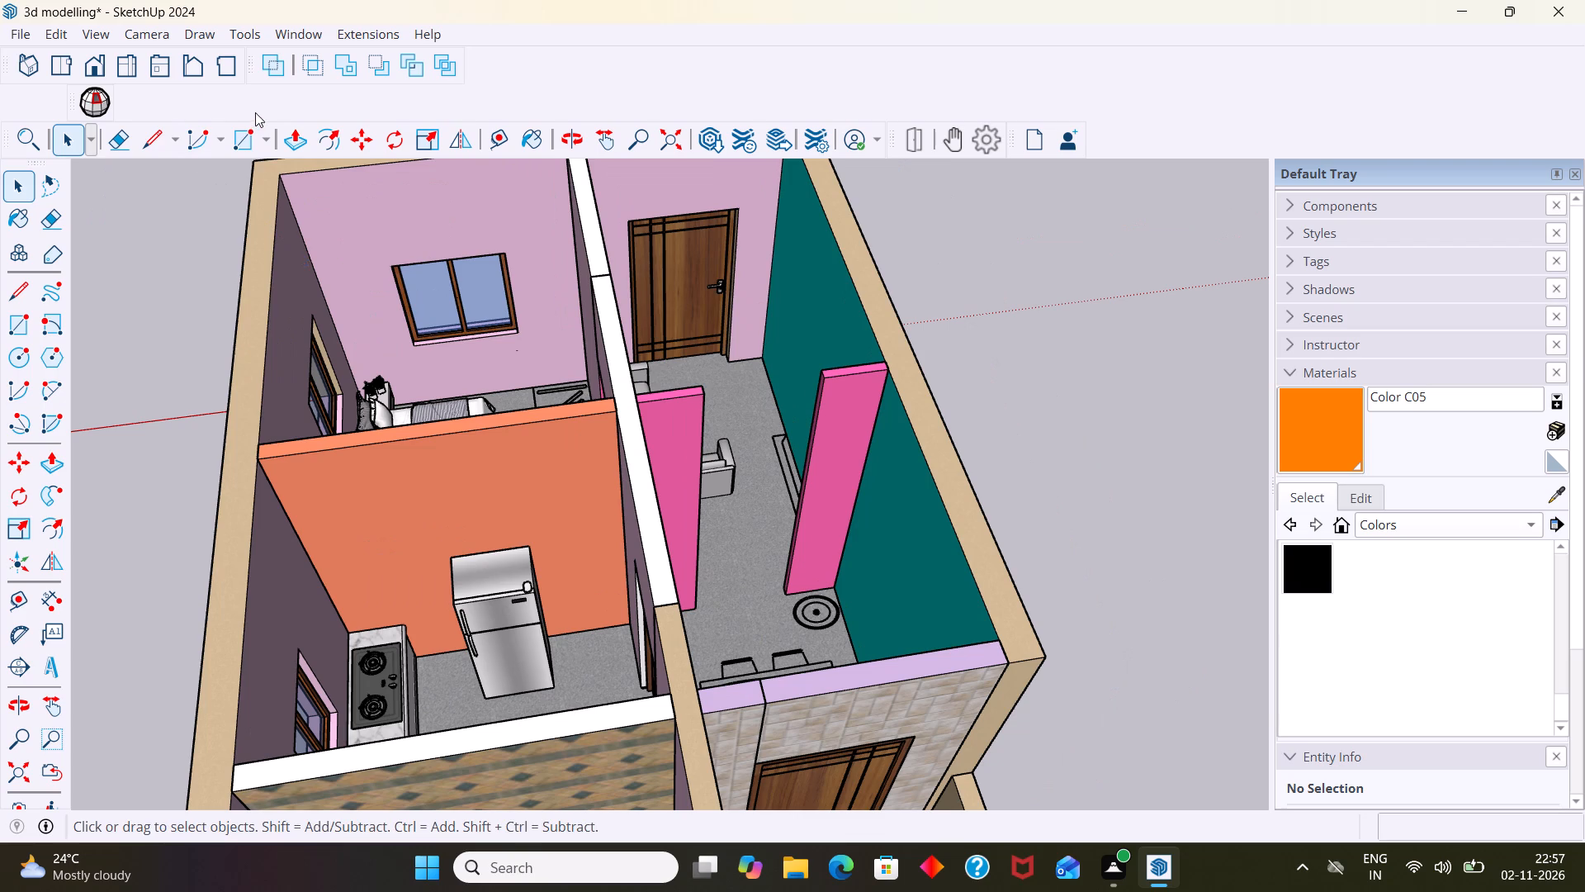
middle_drag(570, 633, 129, 507)
scroll(234, 215, down, 2)
Search the 3D Warehouse for "dinning" models.
click(298, 39)
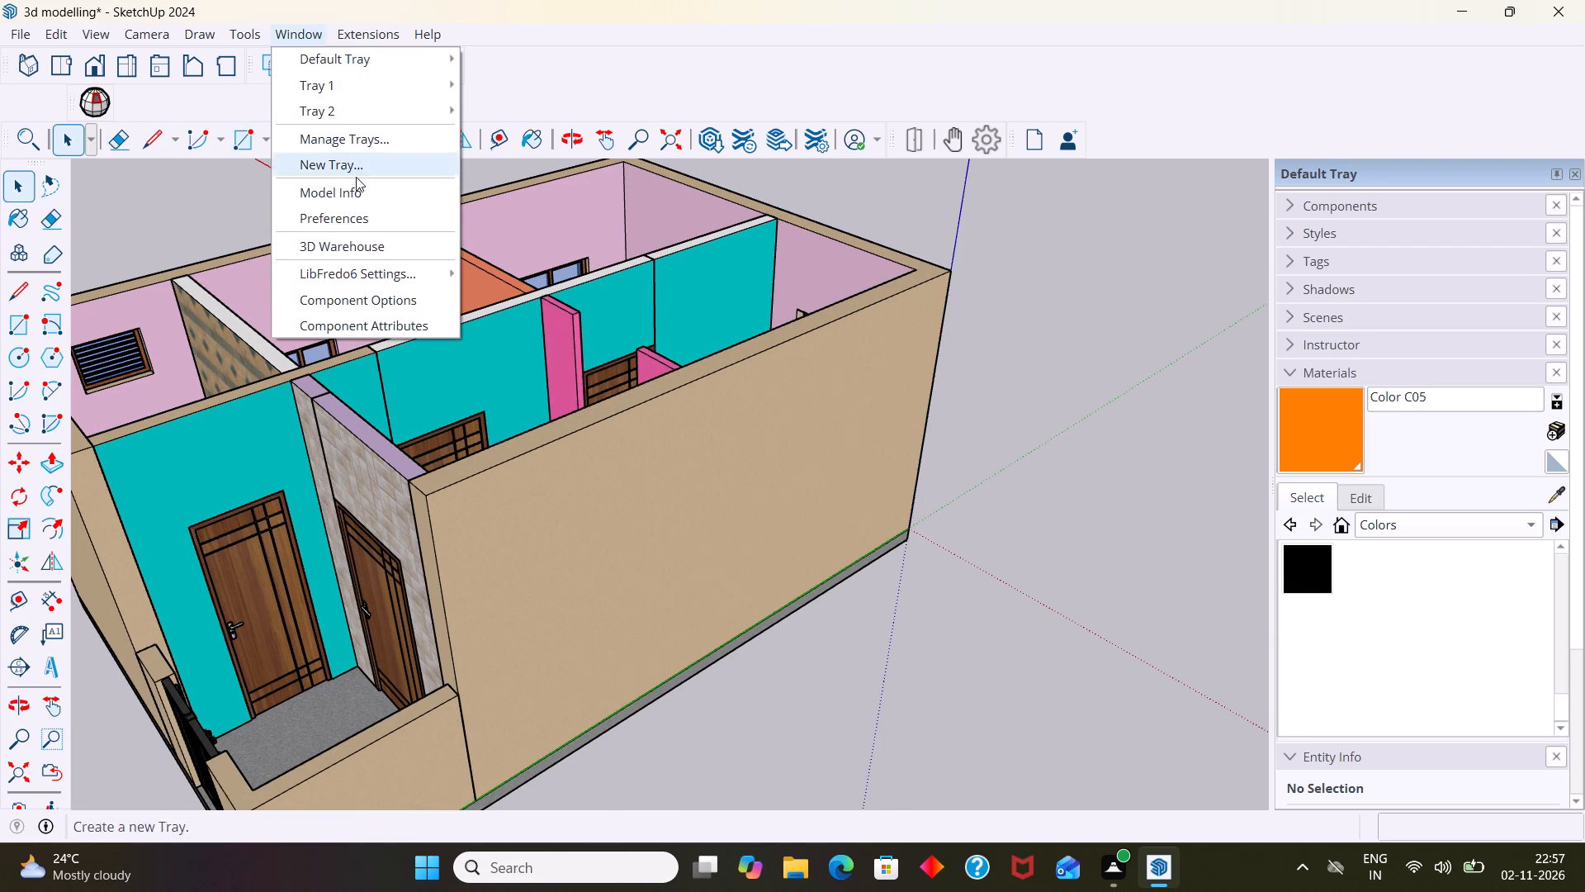
click(328, 243)
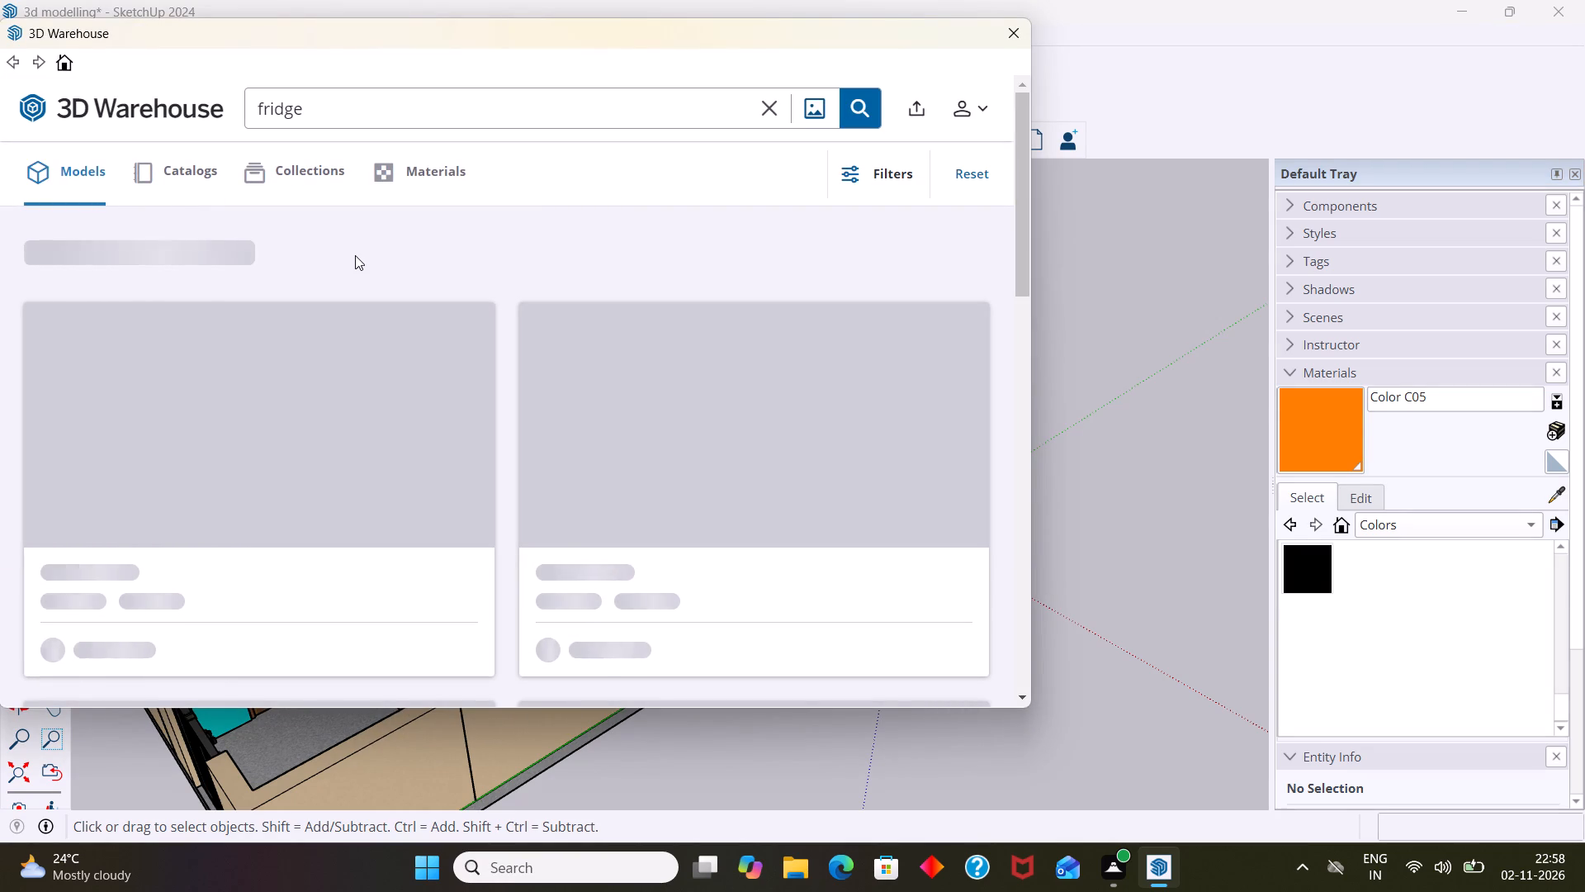
click(360, 116)
key(BackSpace)
key(BackSpace)
key(BackSpace)
key(BackSpace)
key(BackSpace)
key(BackSpace)
key(BackSpace)
key(BackSpace)
key(BackSpace)
key(BackSpace)
key(BackSpace)
key(BackSpace)
key(BackSpace)
key(BackSpace)
key(BackSpace)
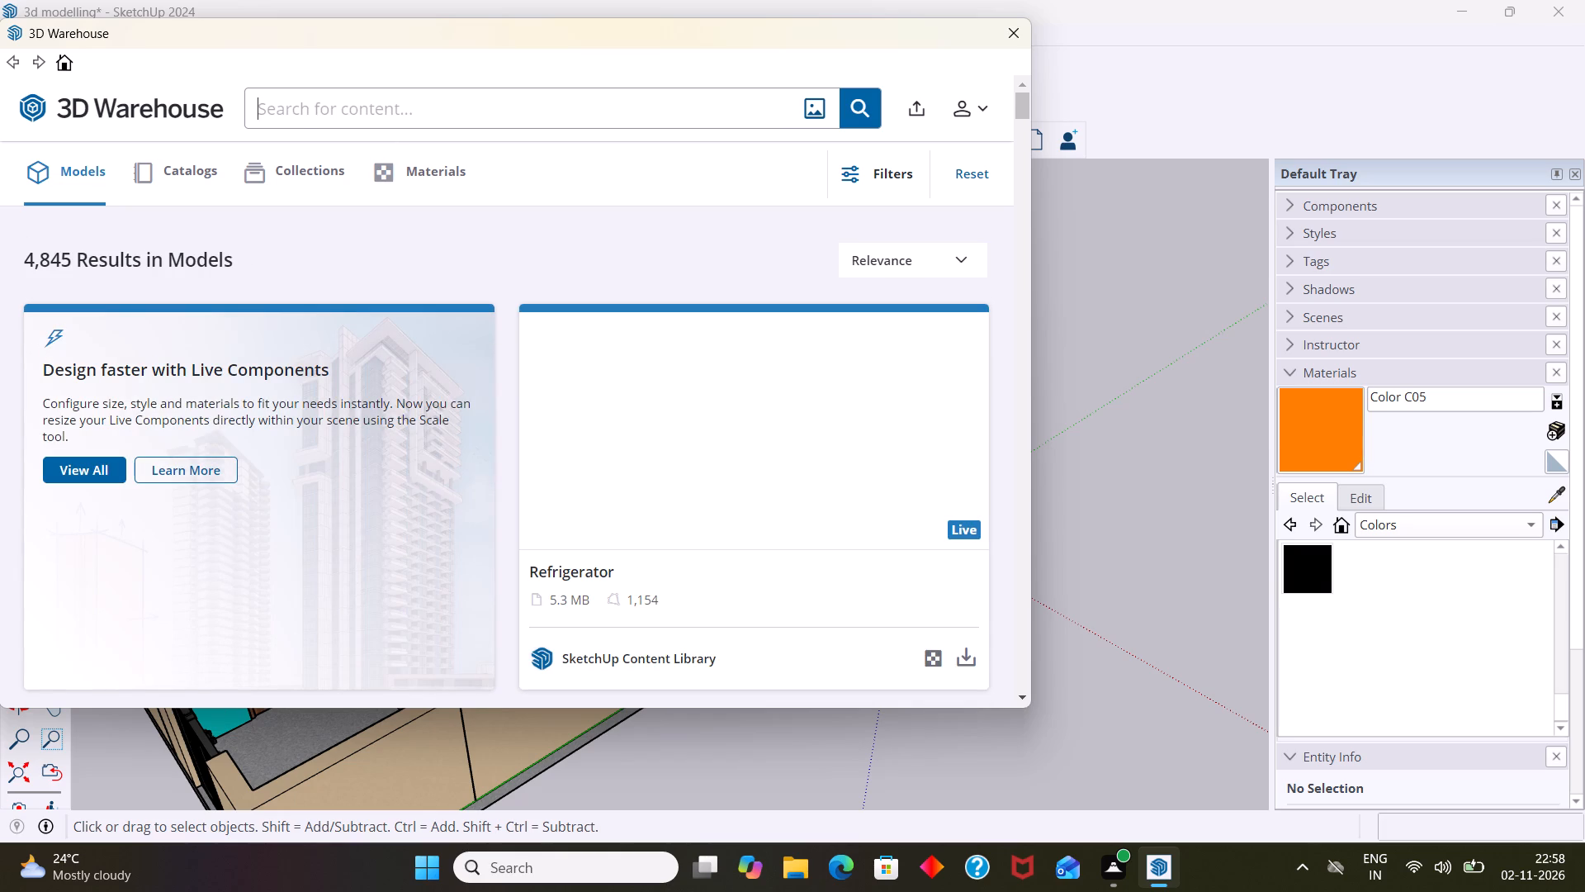
text(dinni)
text(ng)
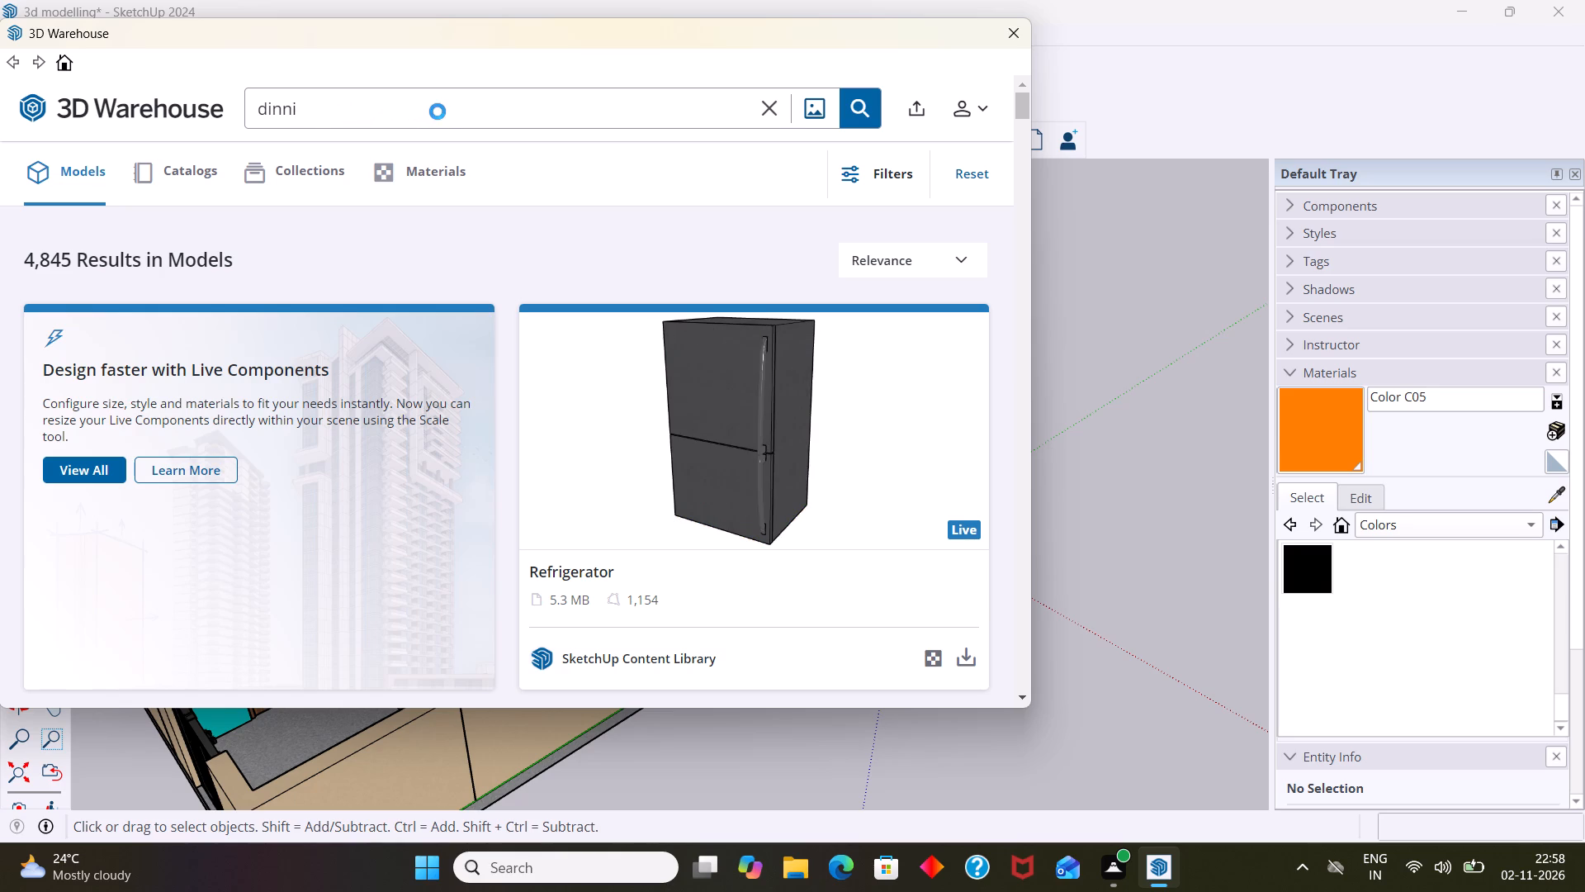
click(857, 103)
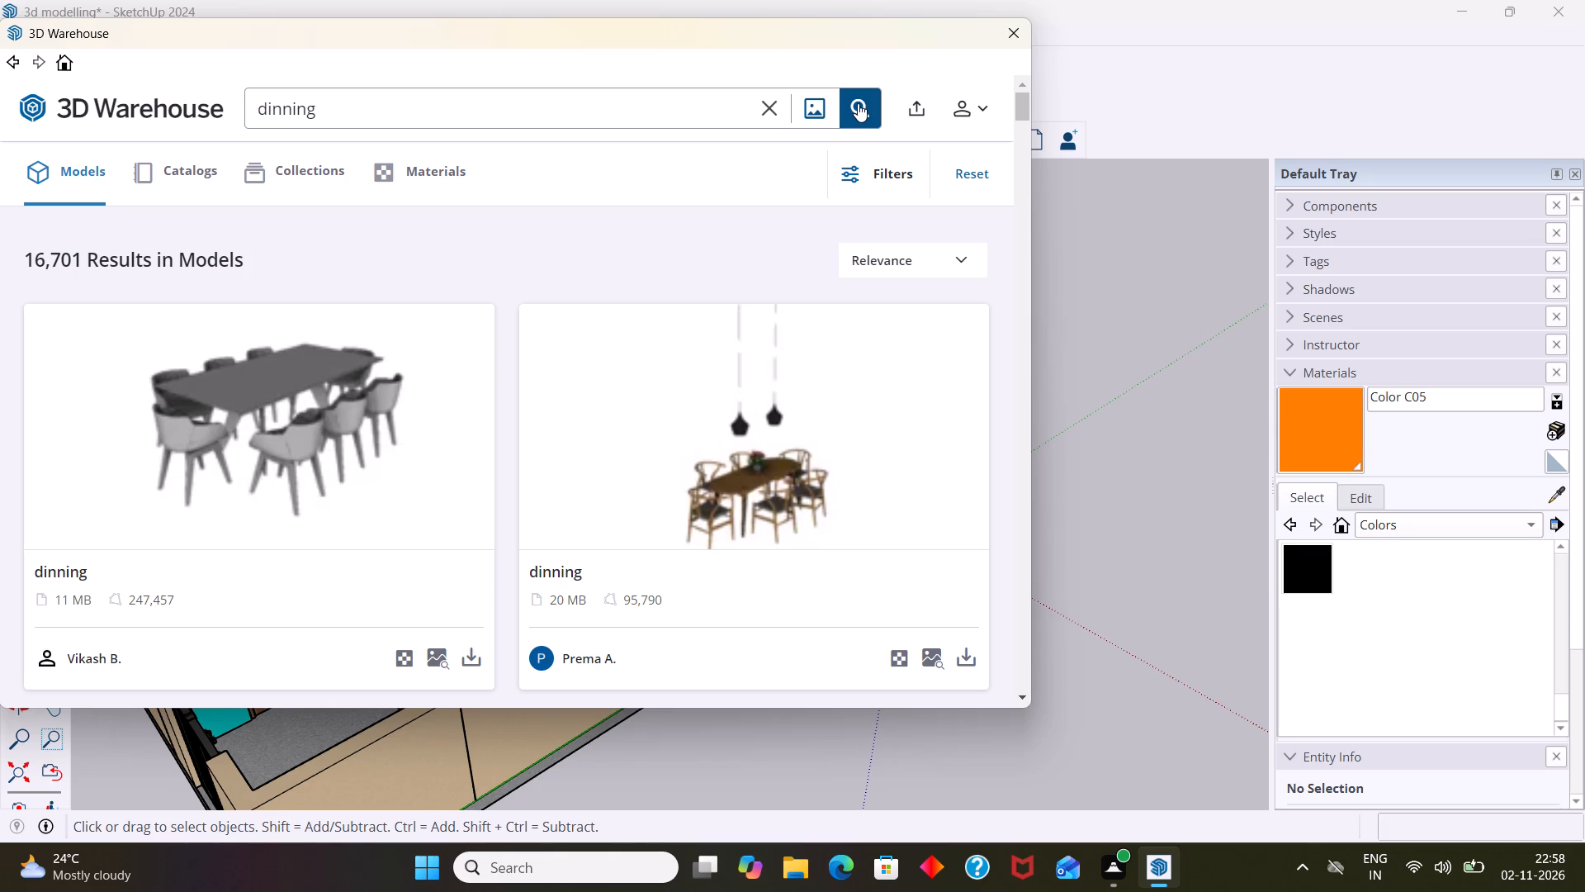
Load the 2.1 MB DINNING model with the glass table, white chairs and rug directly into the house model.
scroll(395, 562, down, 3)
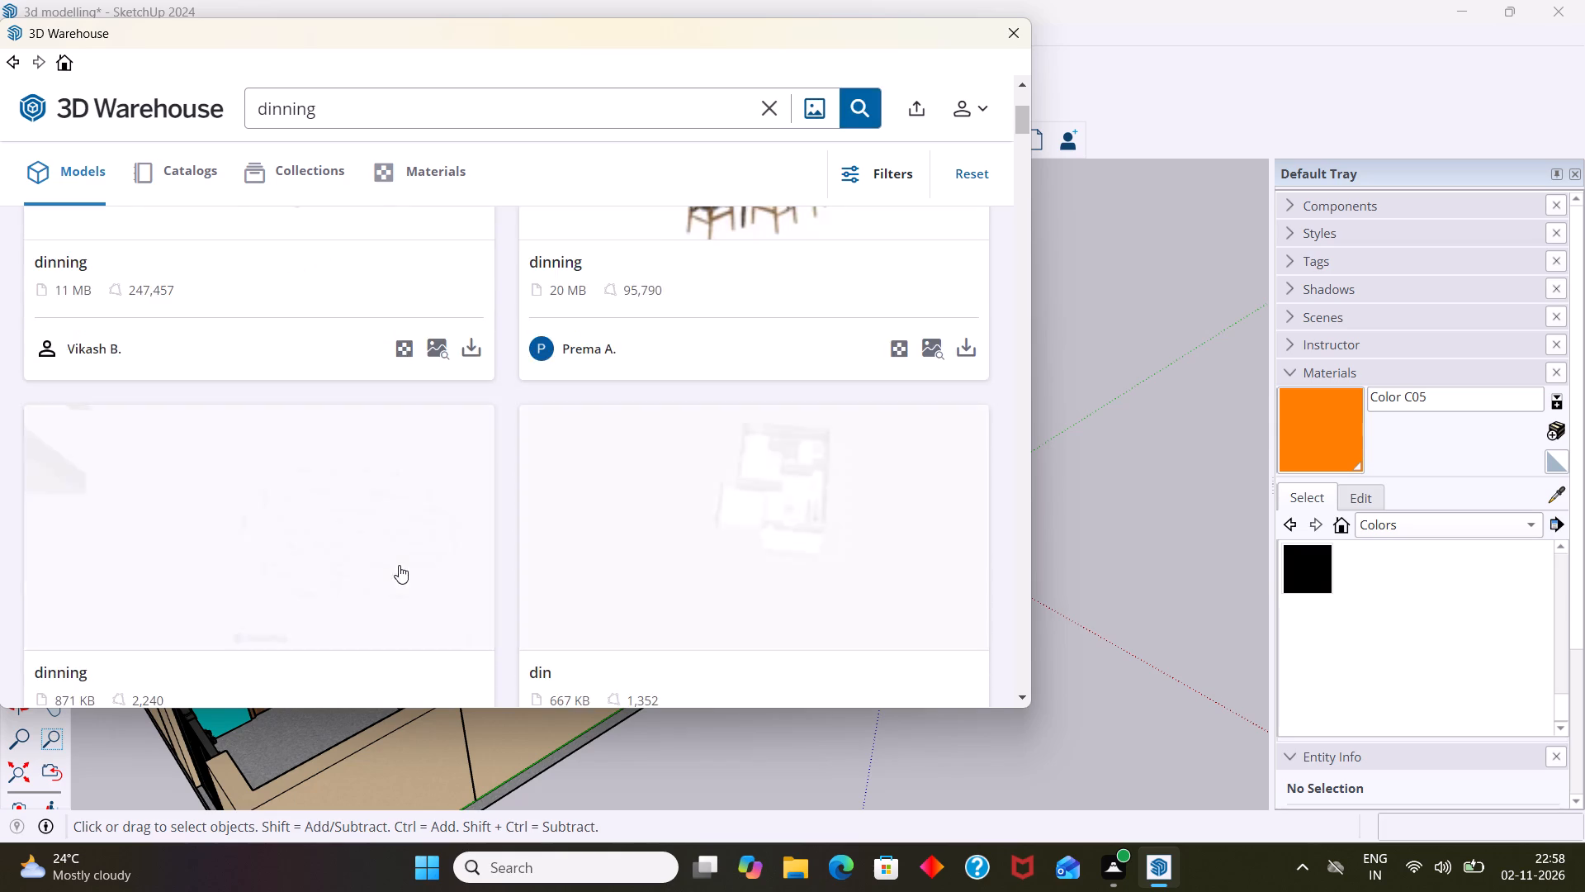
scroll(399, 565, down, 5)
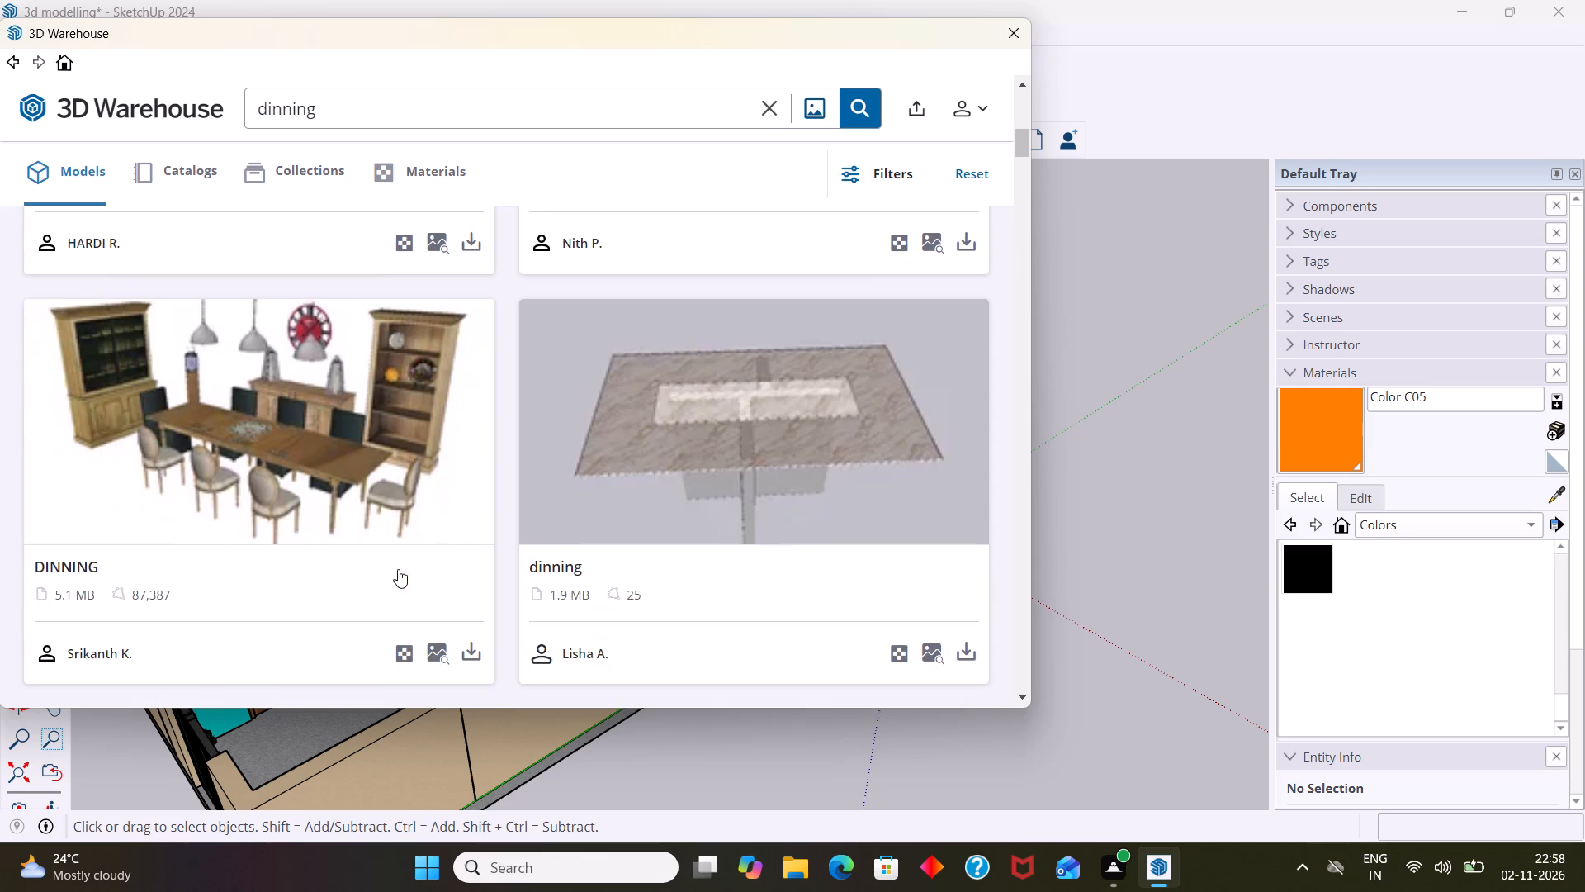
scroll(398, 569, down, 4)
scroll(398, 569, up, 2)
scroll(398, 569, down, 7)
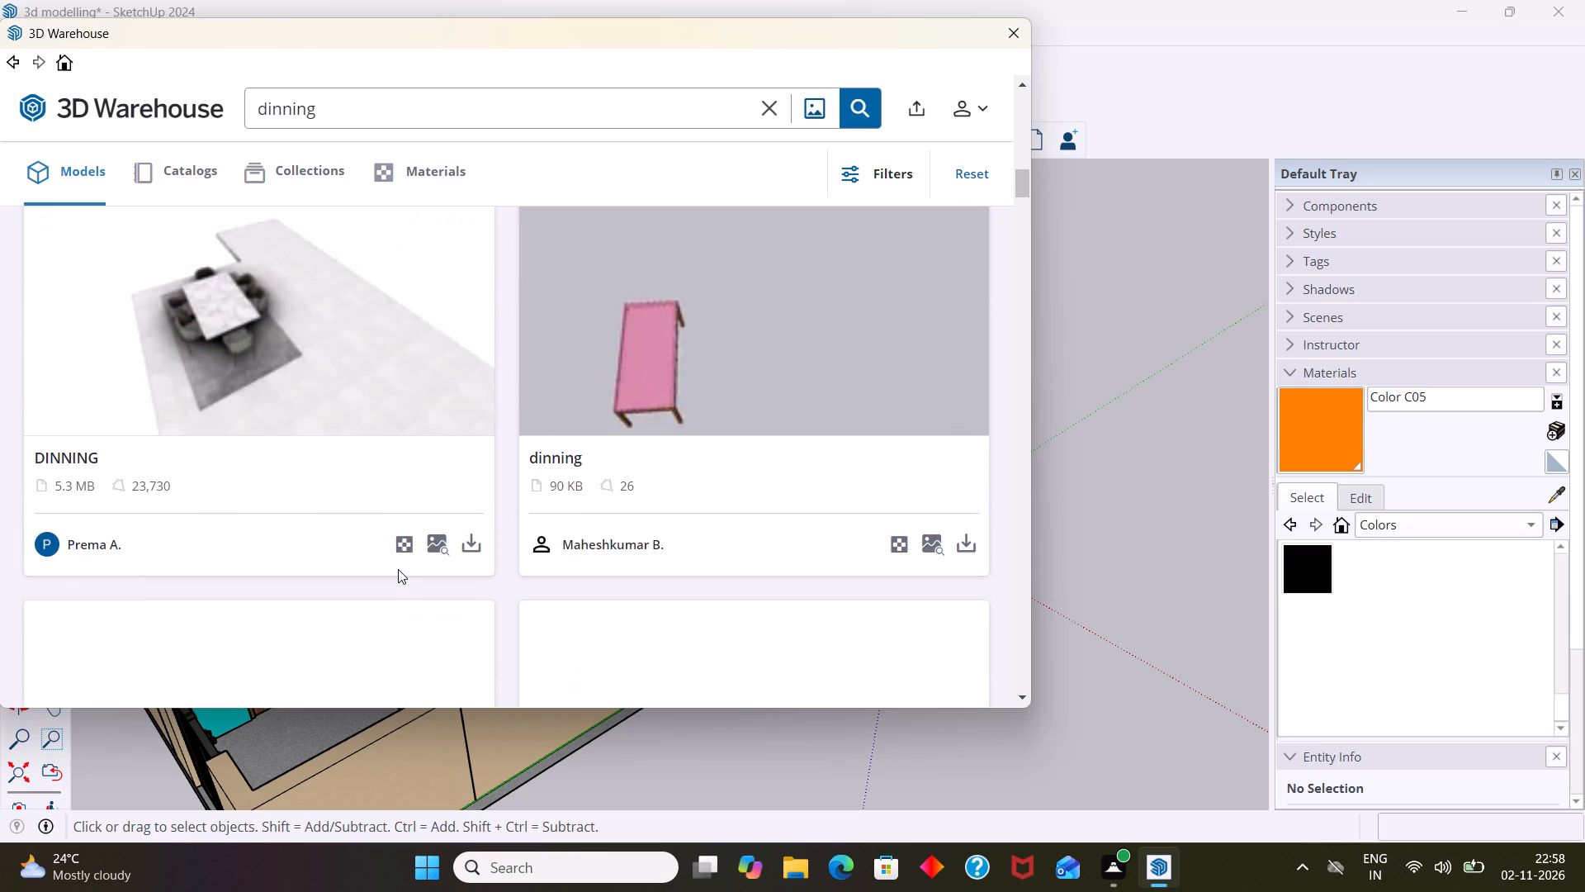
scroll(246, 397, down, 3)
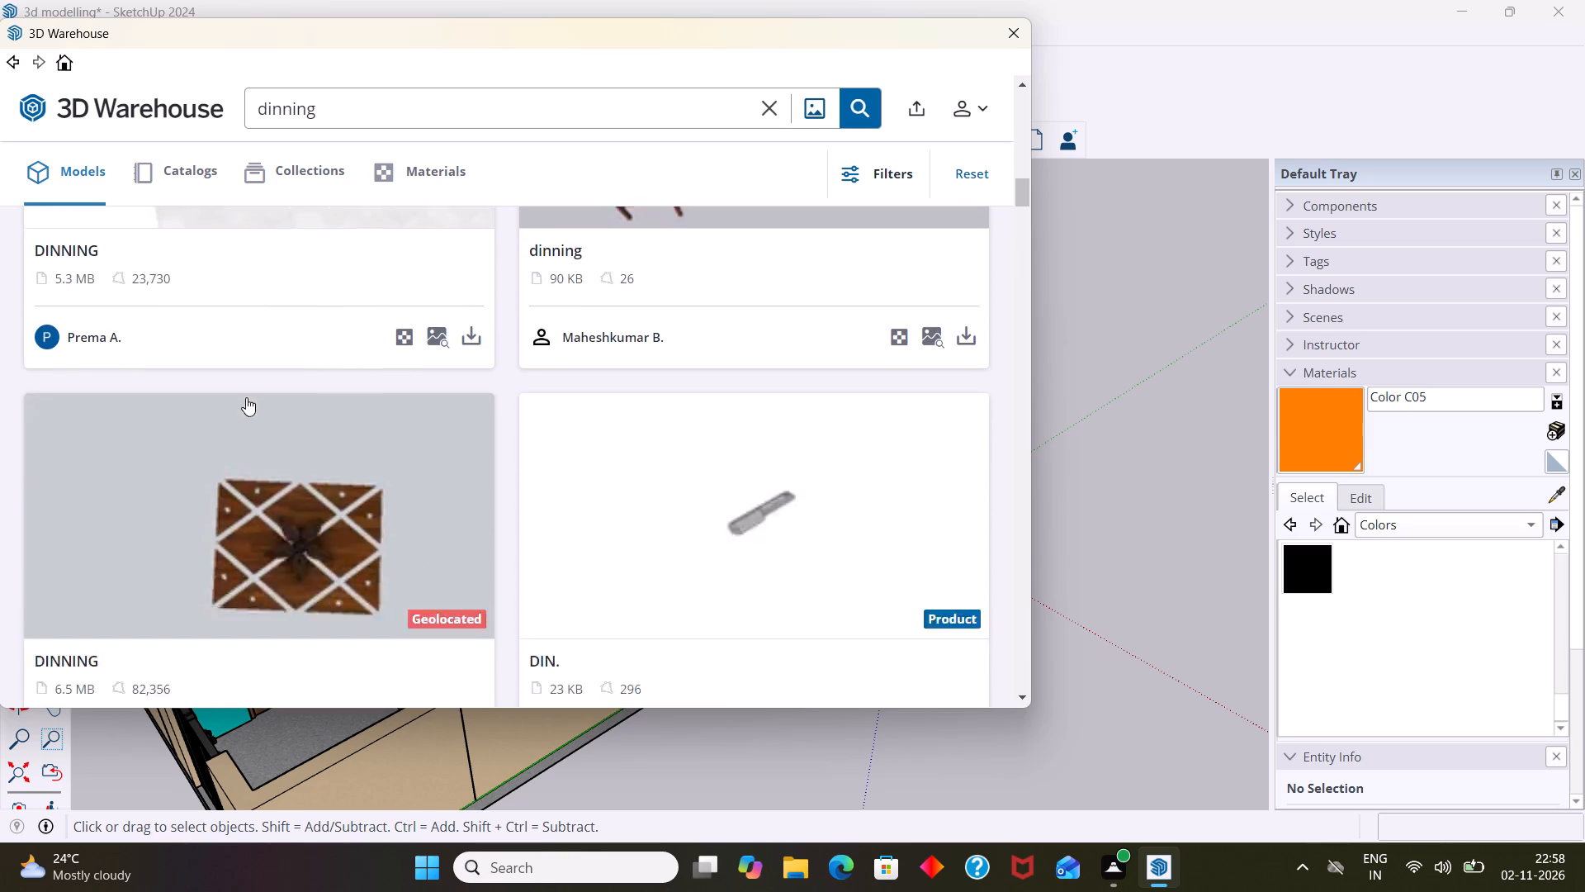
scroll(329, 413, down, 4)
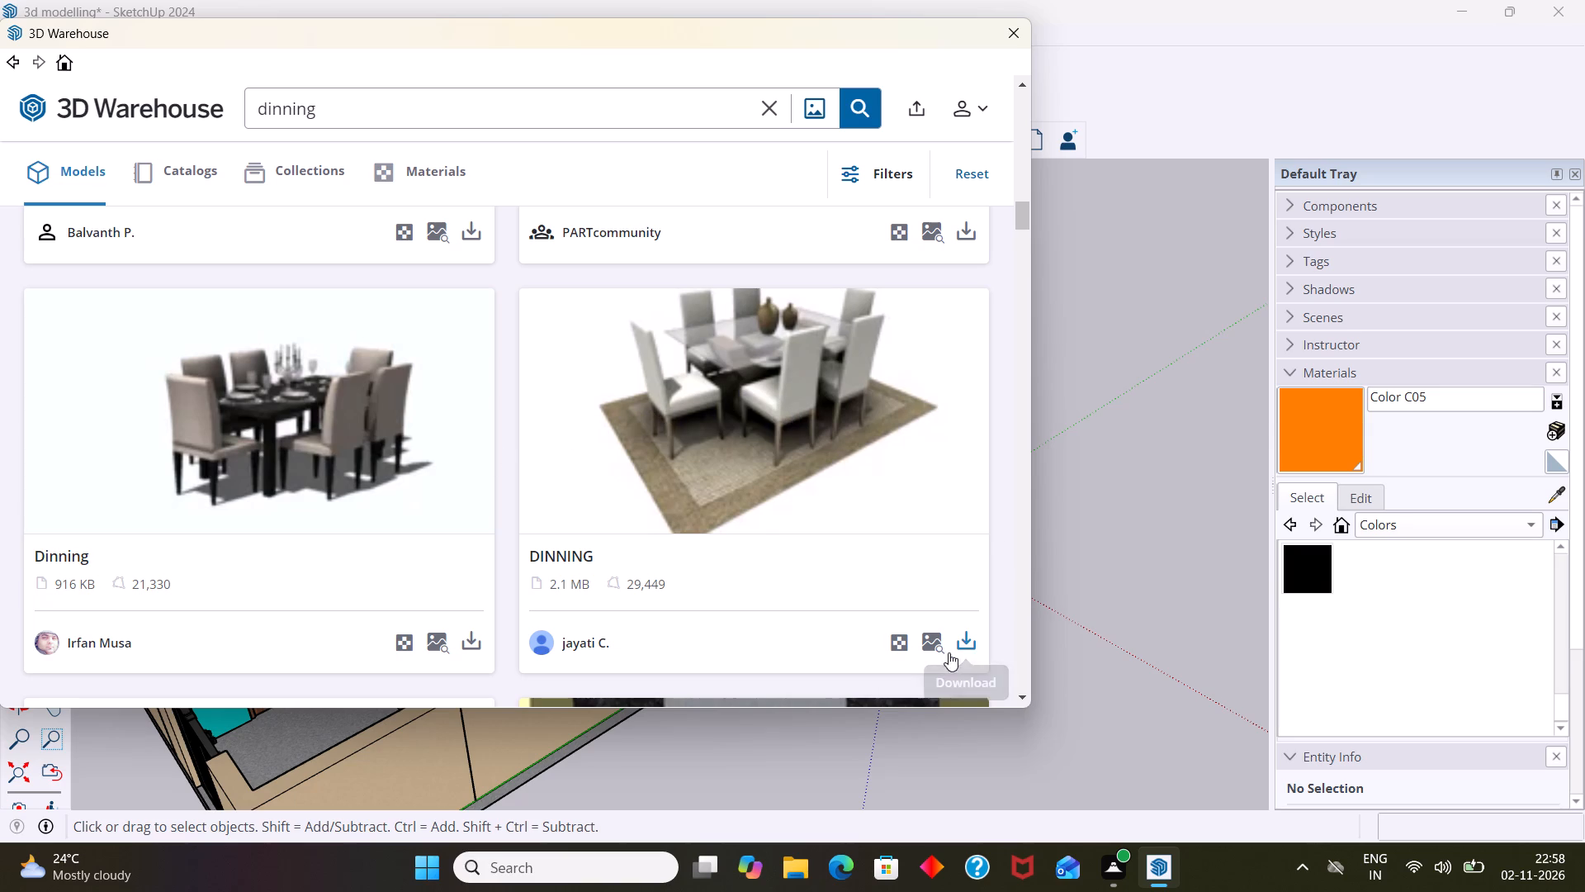
click(963, 635)
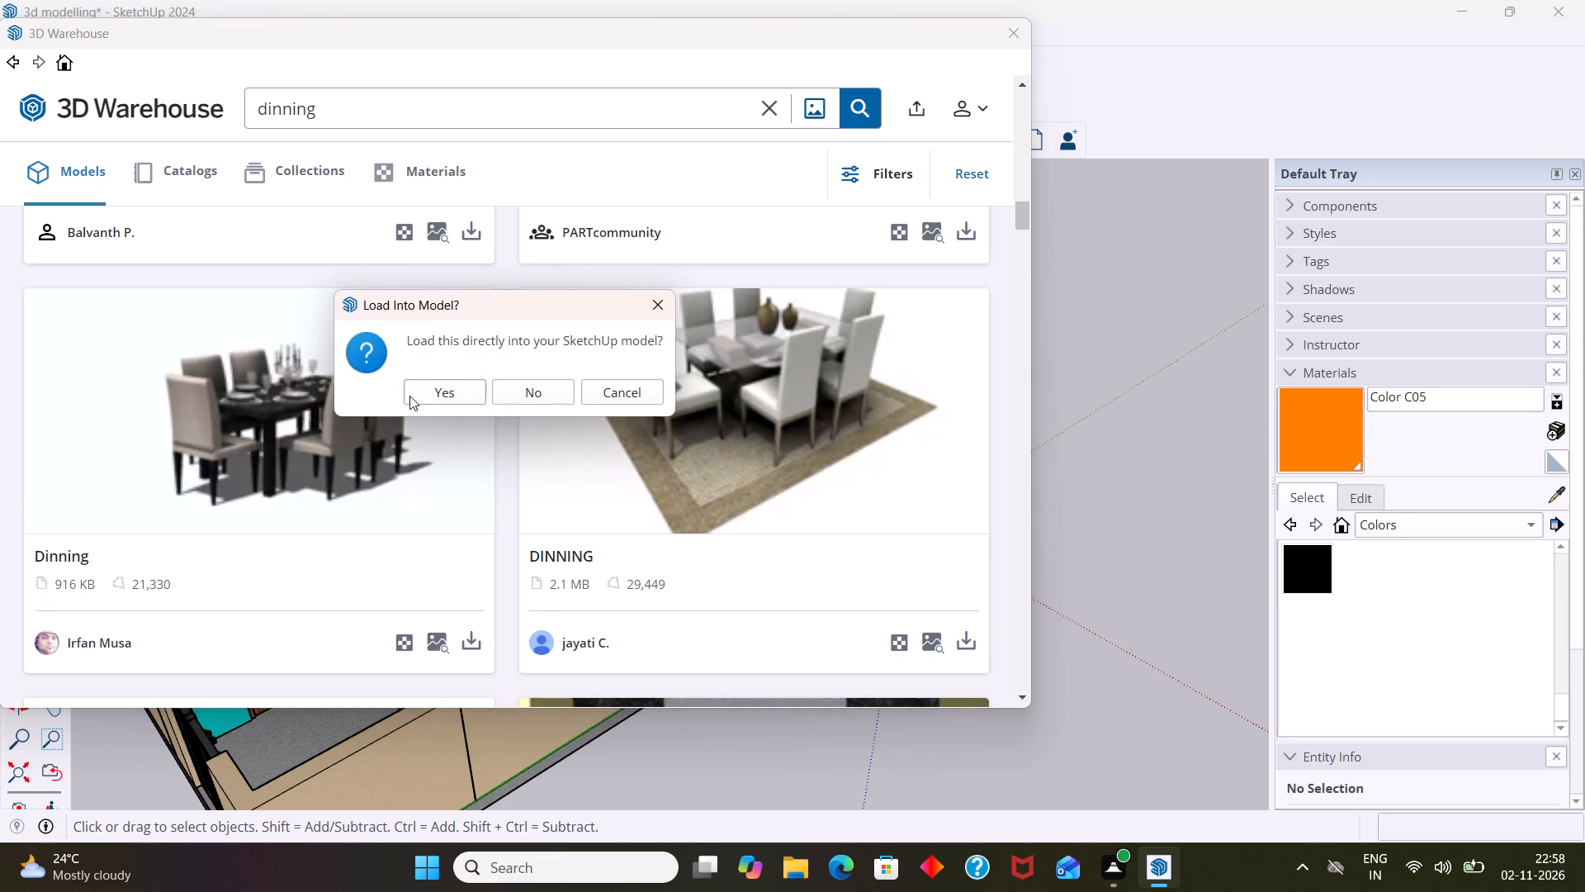
click(436, 402)
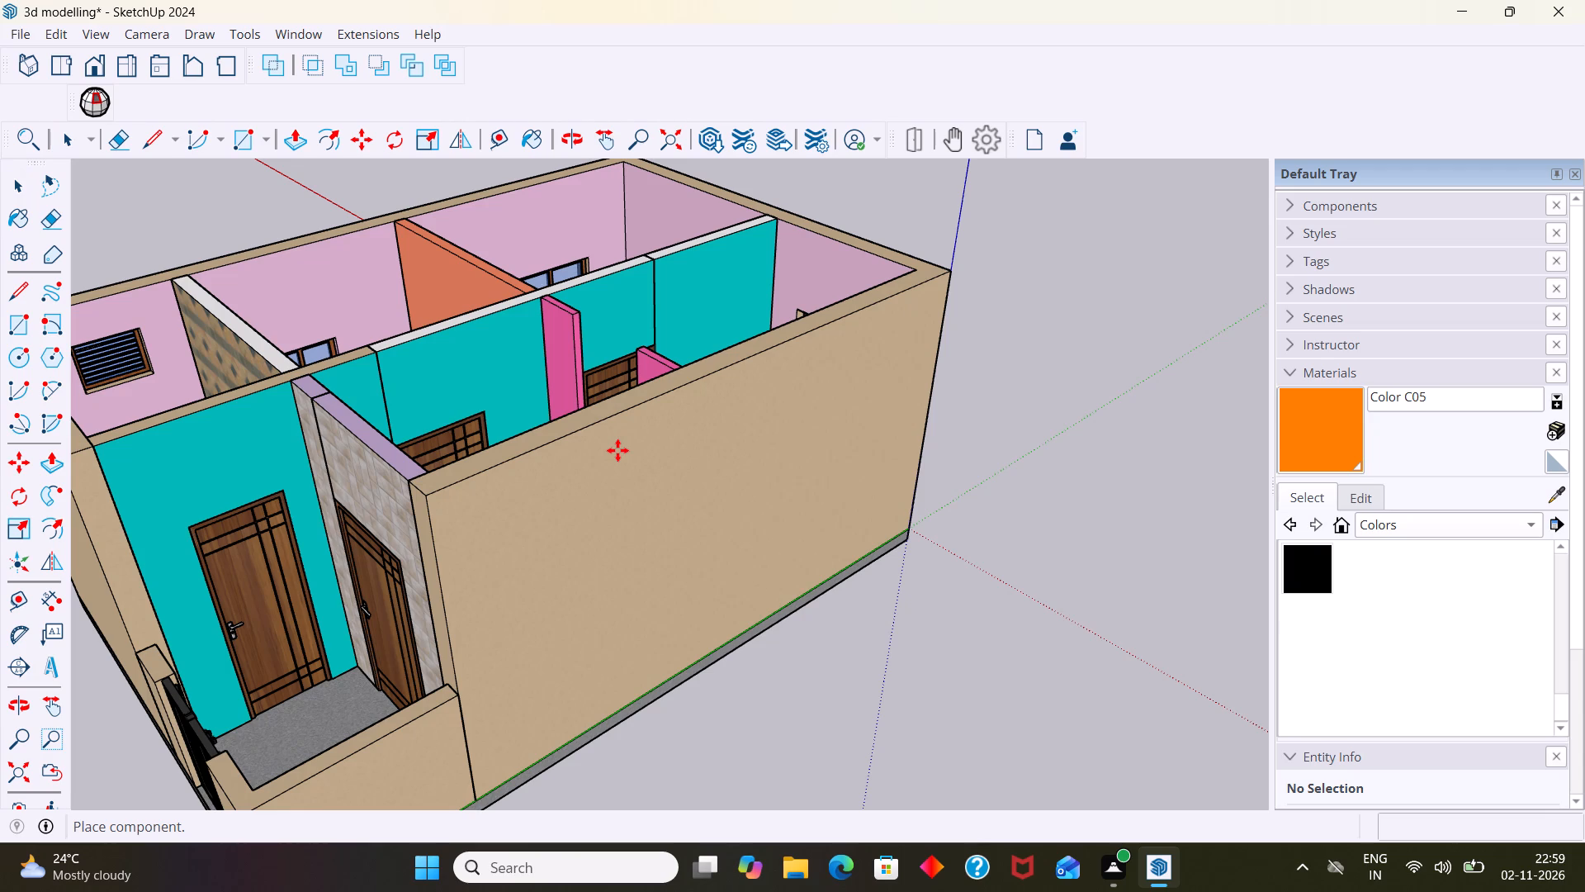
Place the dining set on the ground outside the house, just beyond the corner at the origin, and deselect it.
scroll(920, 376, down, 5)
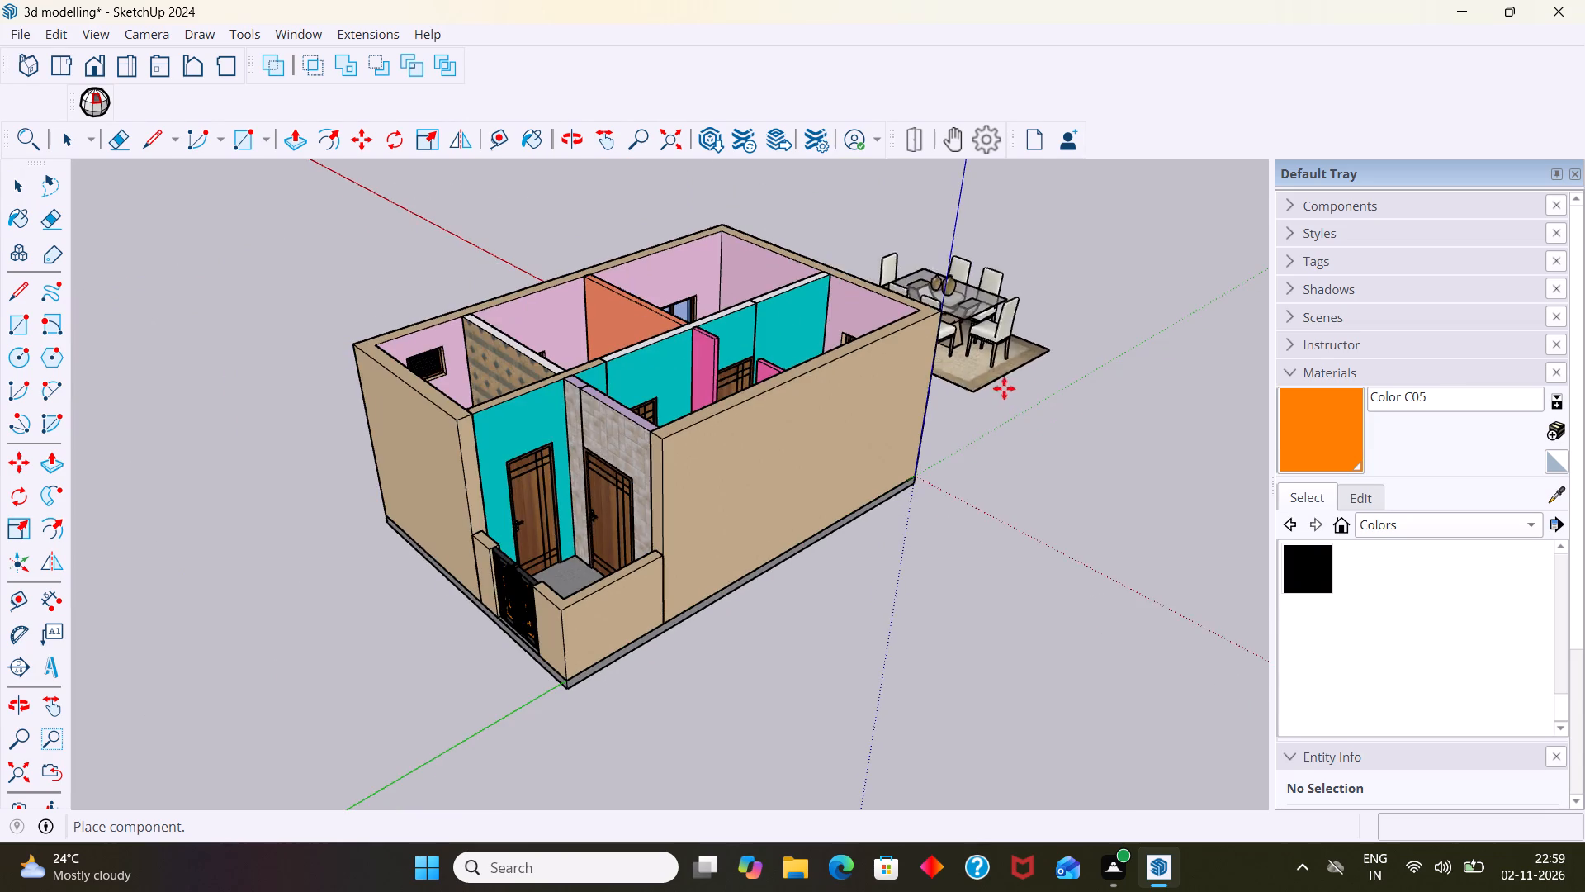
middle_drag(1004, 388, 884, 339)
scroll(984, 469, up, 13)
middle_drag(1058, 511, 1056, 508)
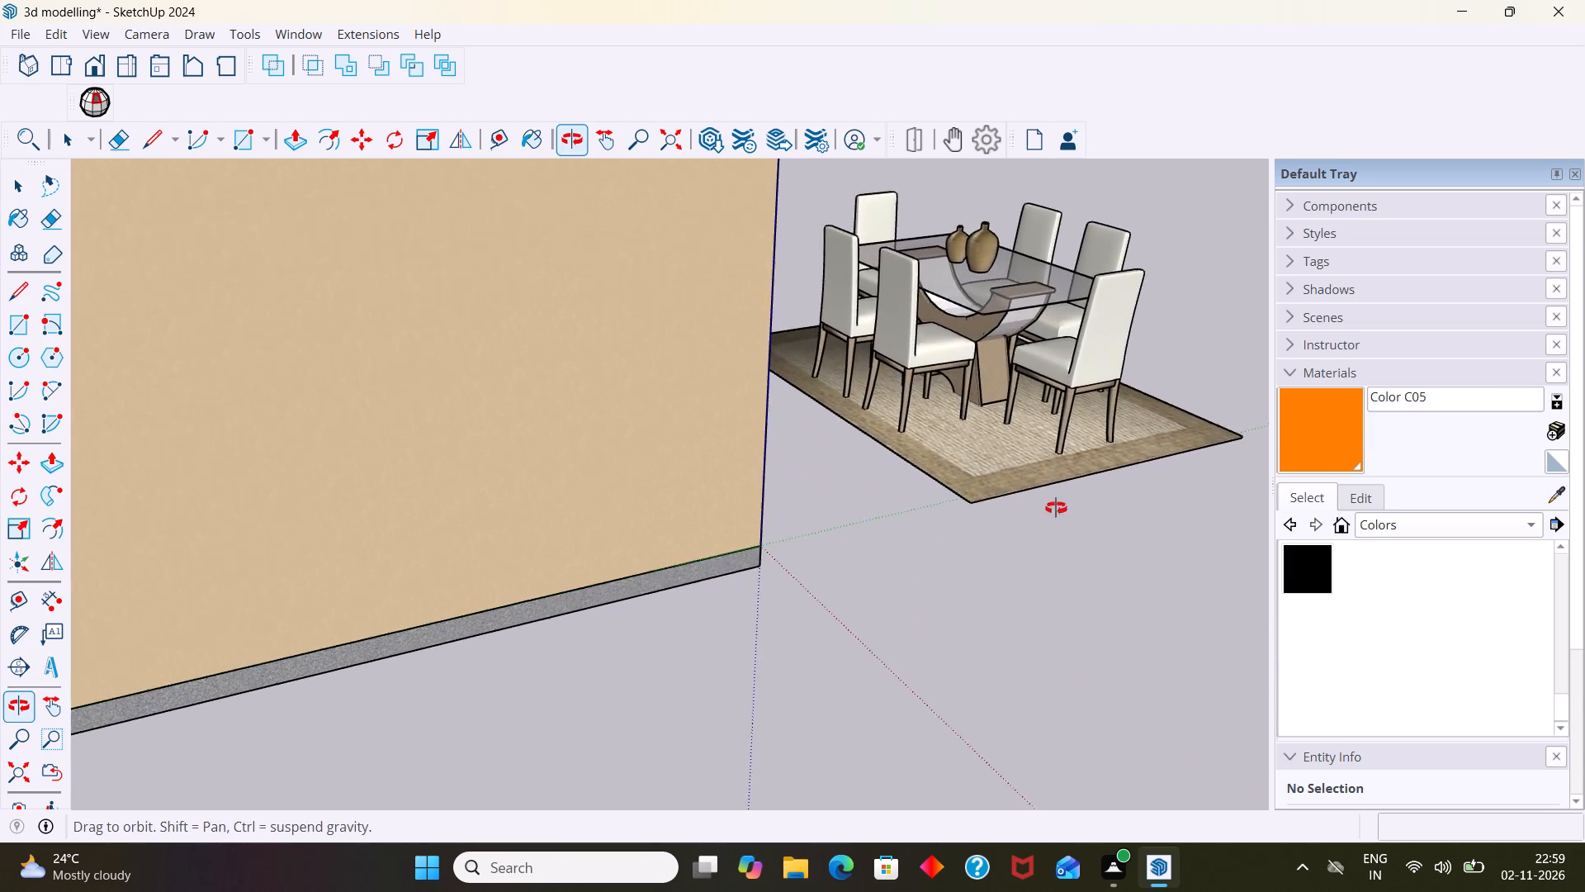
middle_drag(1056, 508, 924, 448)
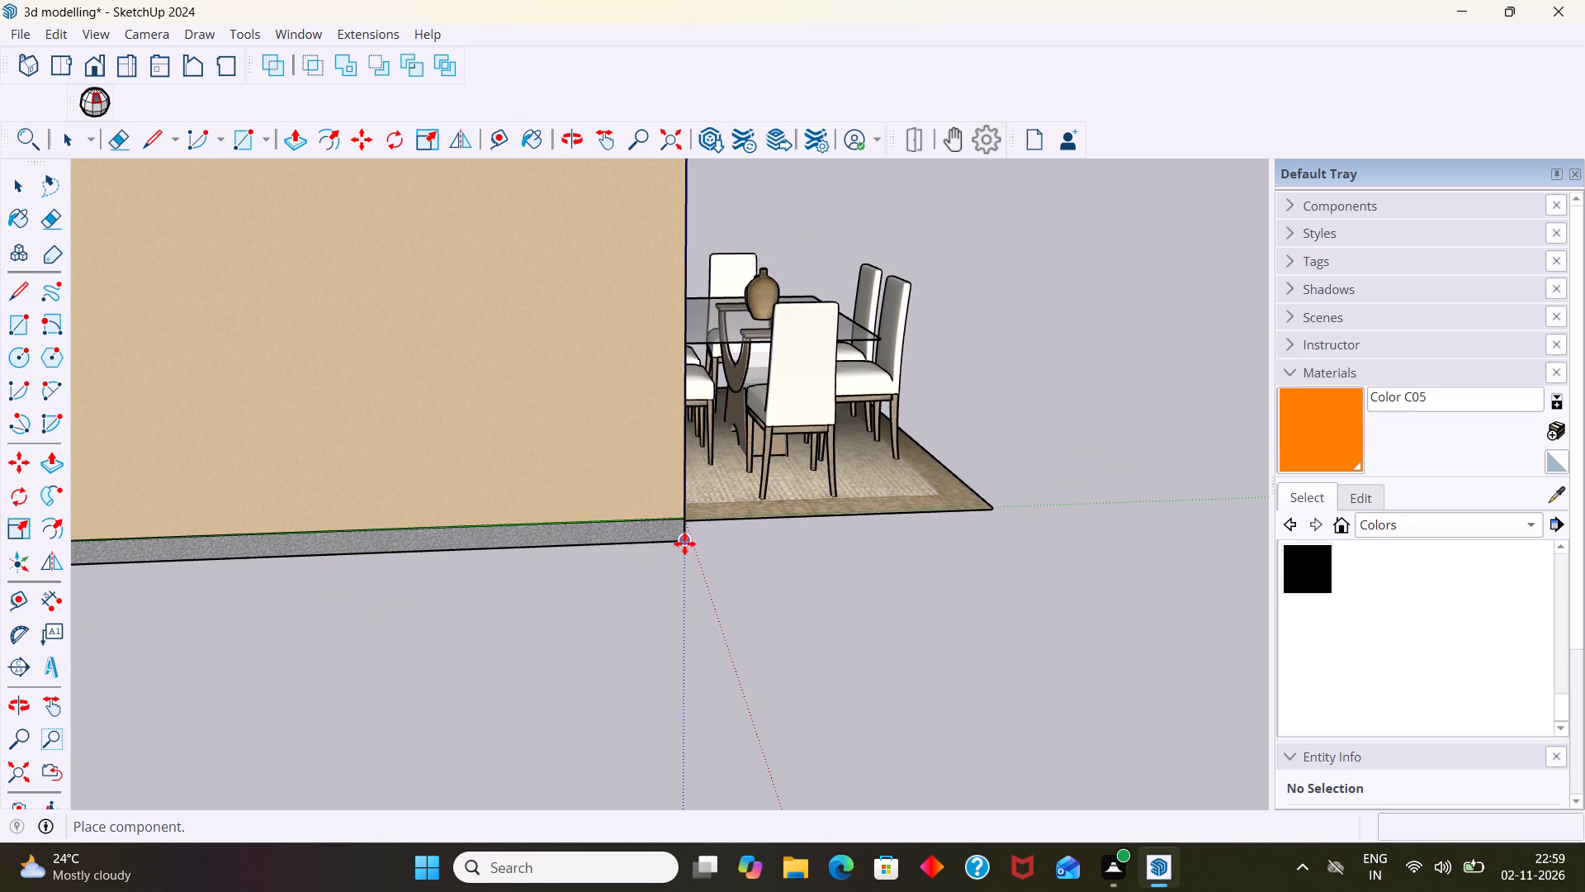
click(906, 549)
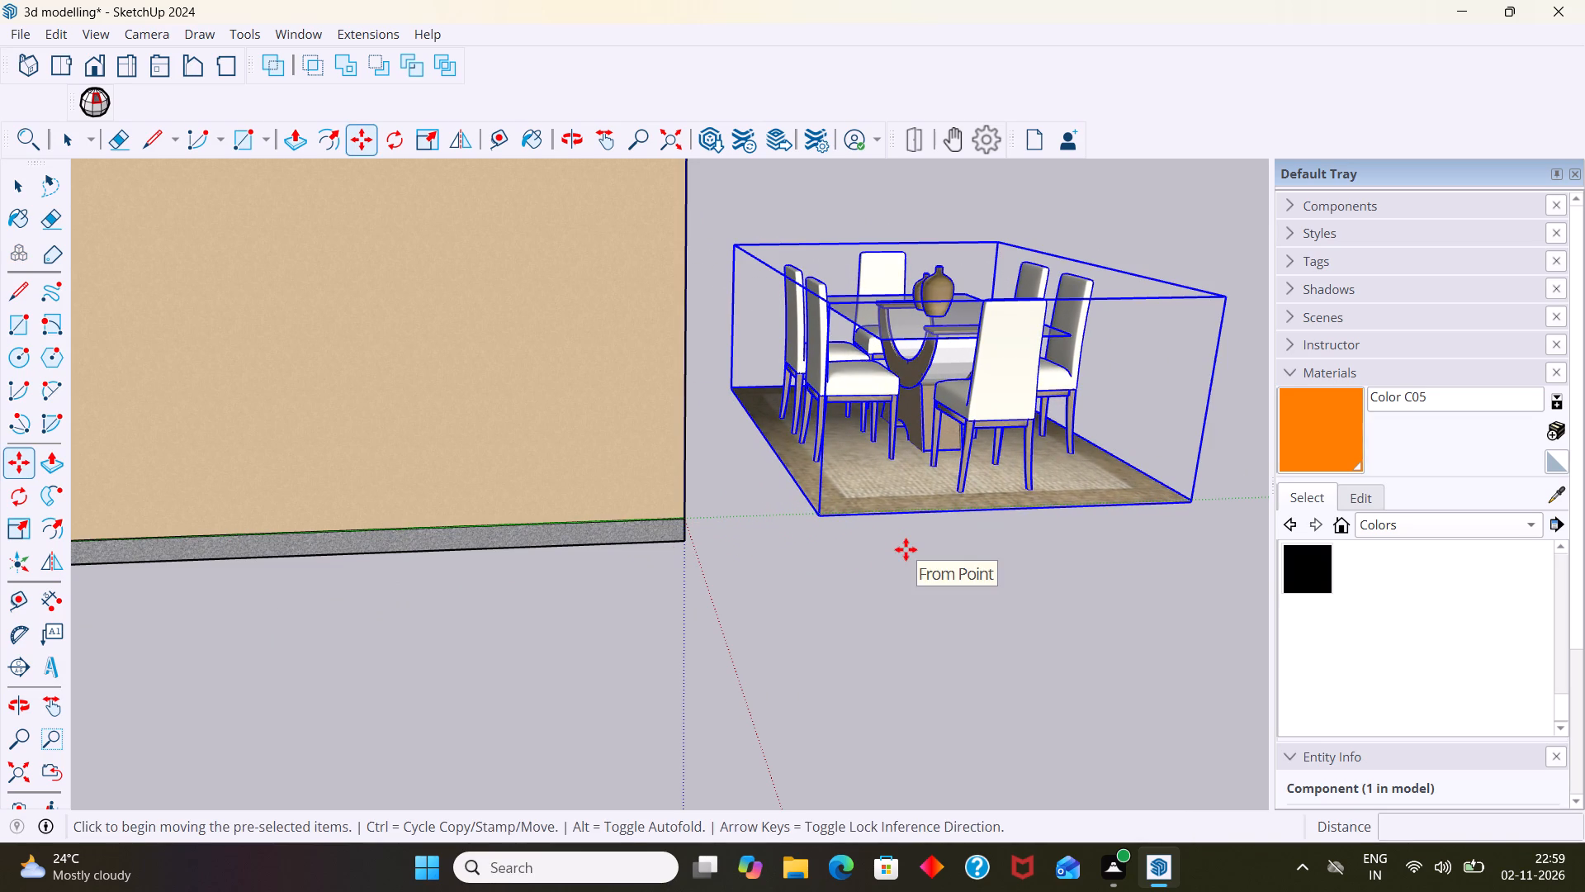
key(space)
click(1082, 598)
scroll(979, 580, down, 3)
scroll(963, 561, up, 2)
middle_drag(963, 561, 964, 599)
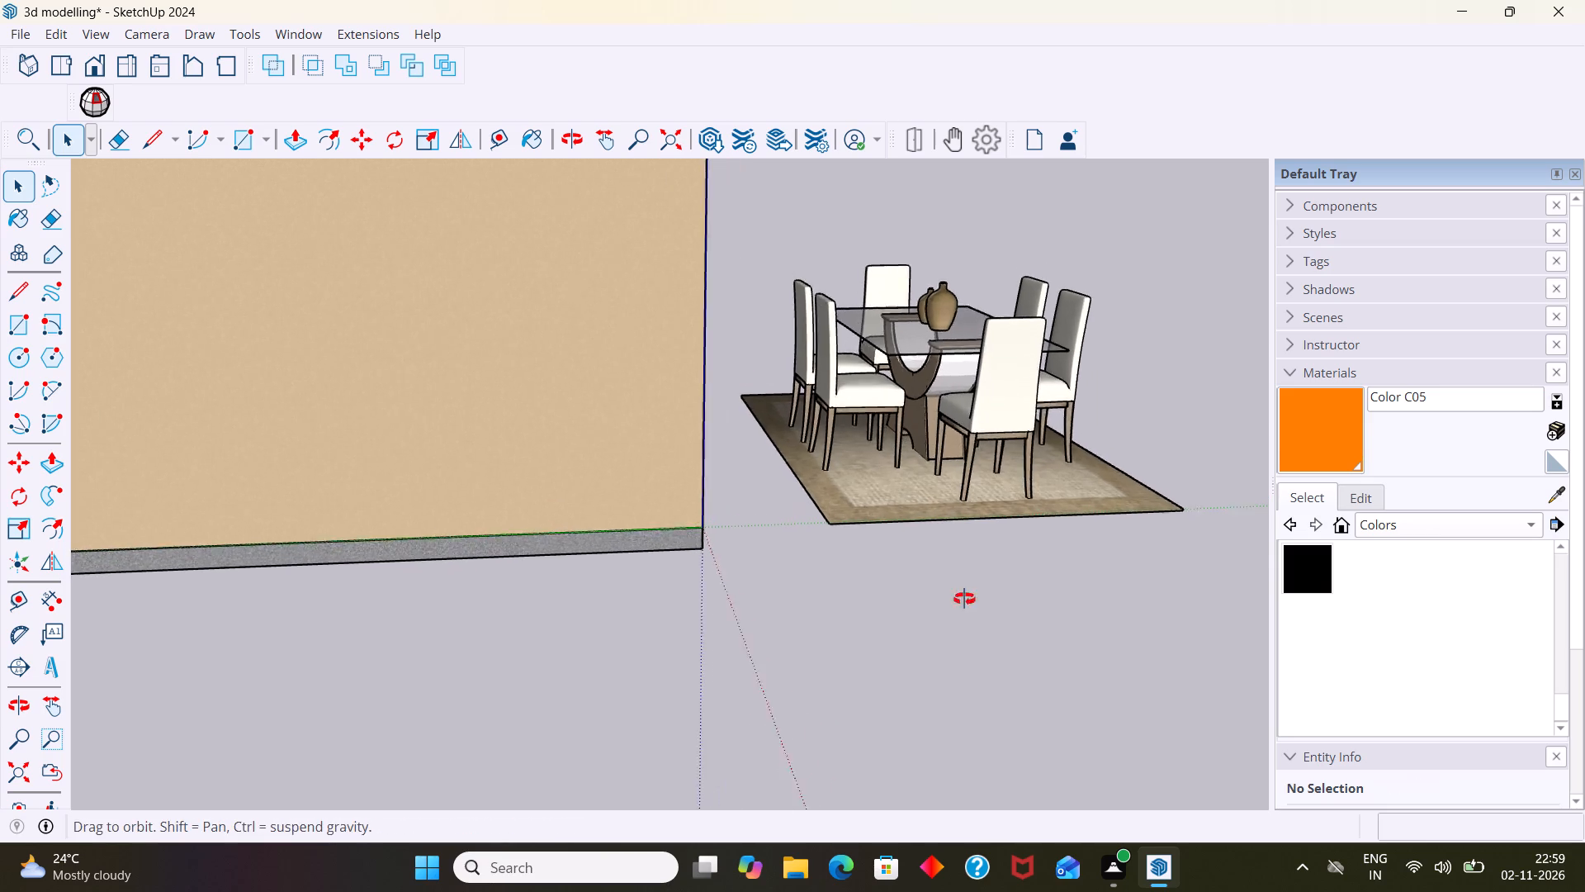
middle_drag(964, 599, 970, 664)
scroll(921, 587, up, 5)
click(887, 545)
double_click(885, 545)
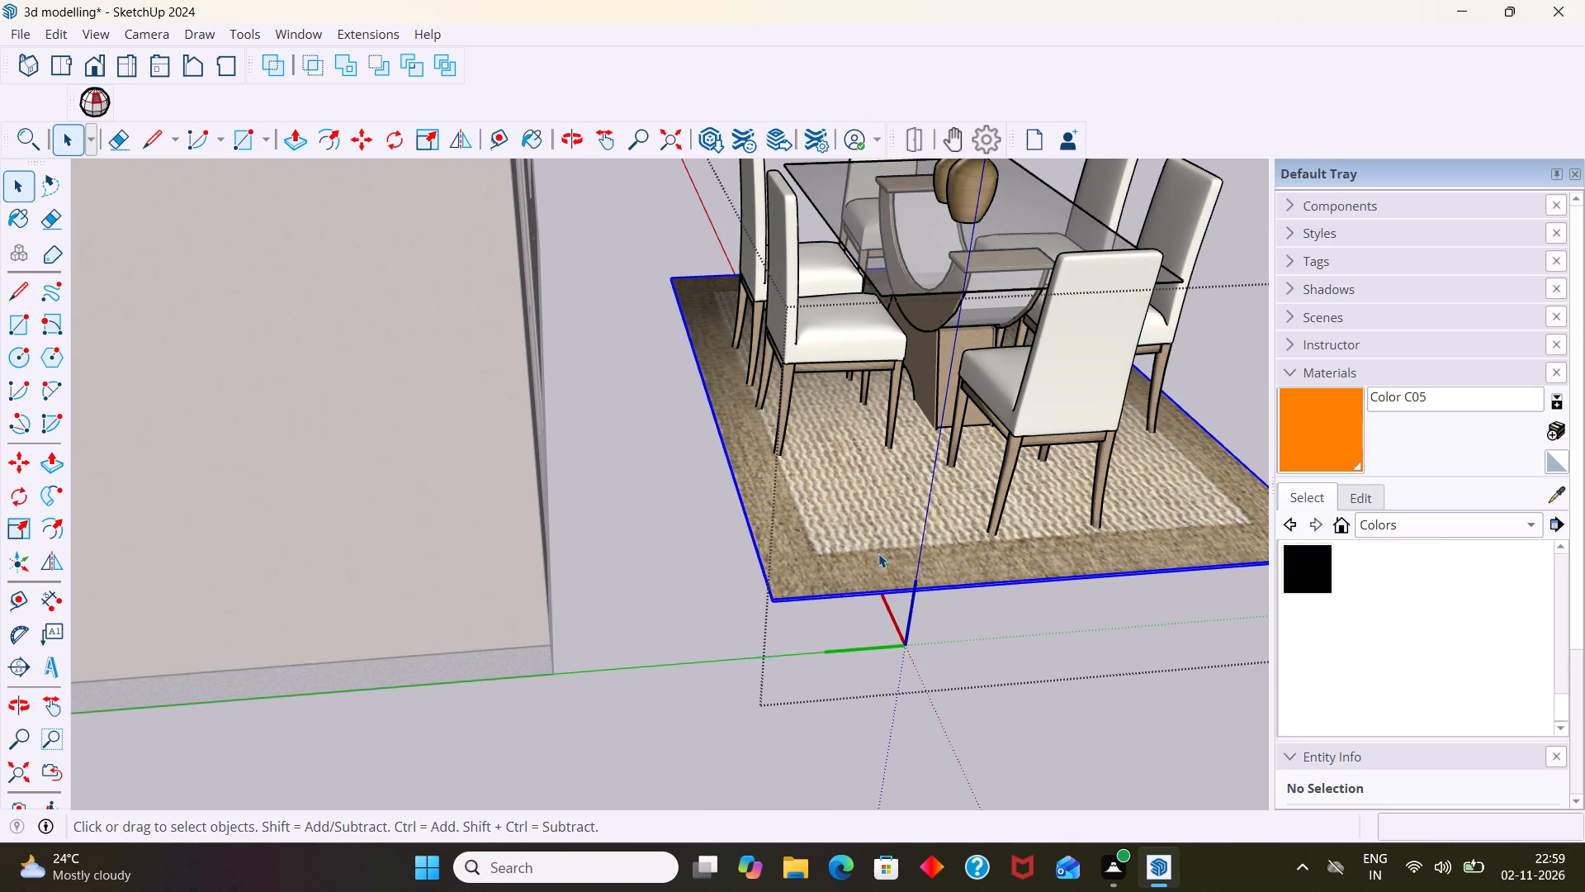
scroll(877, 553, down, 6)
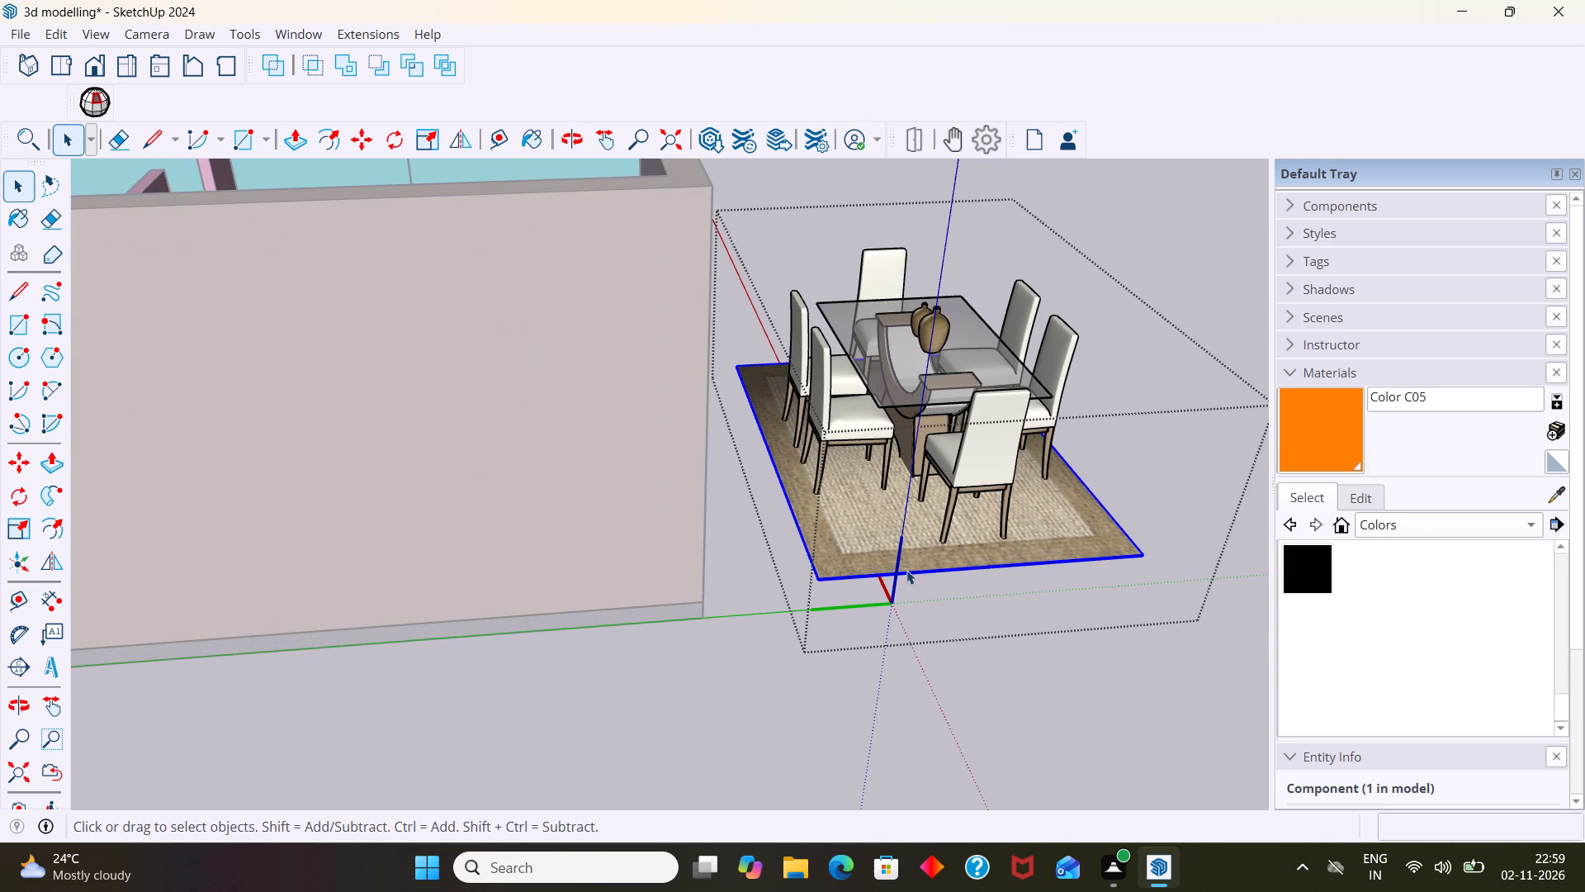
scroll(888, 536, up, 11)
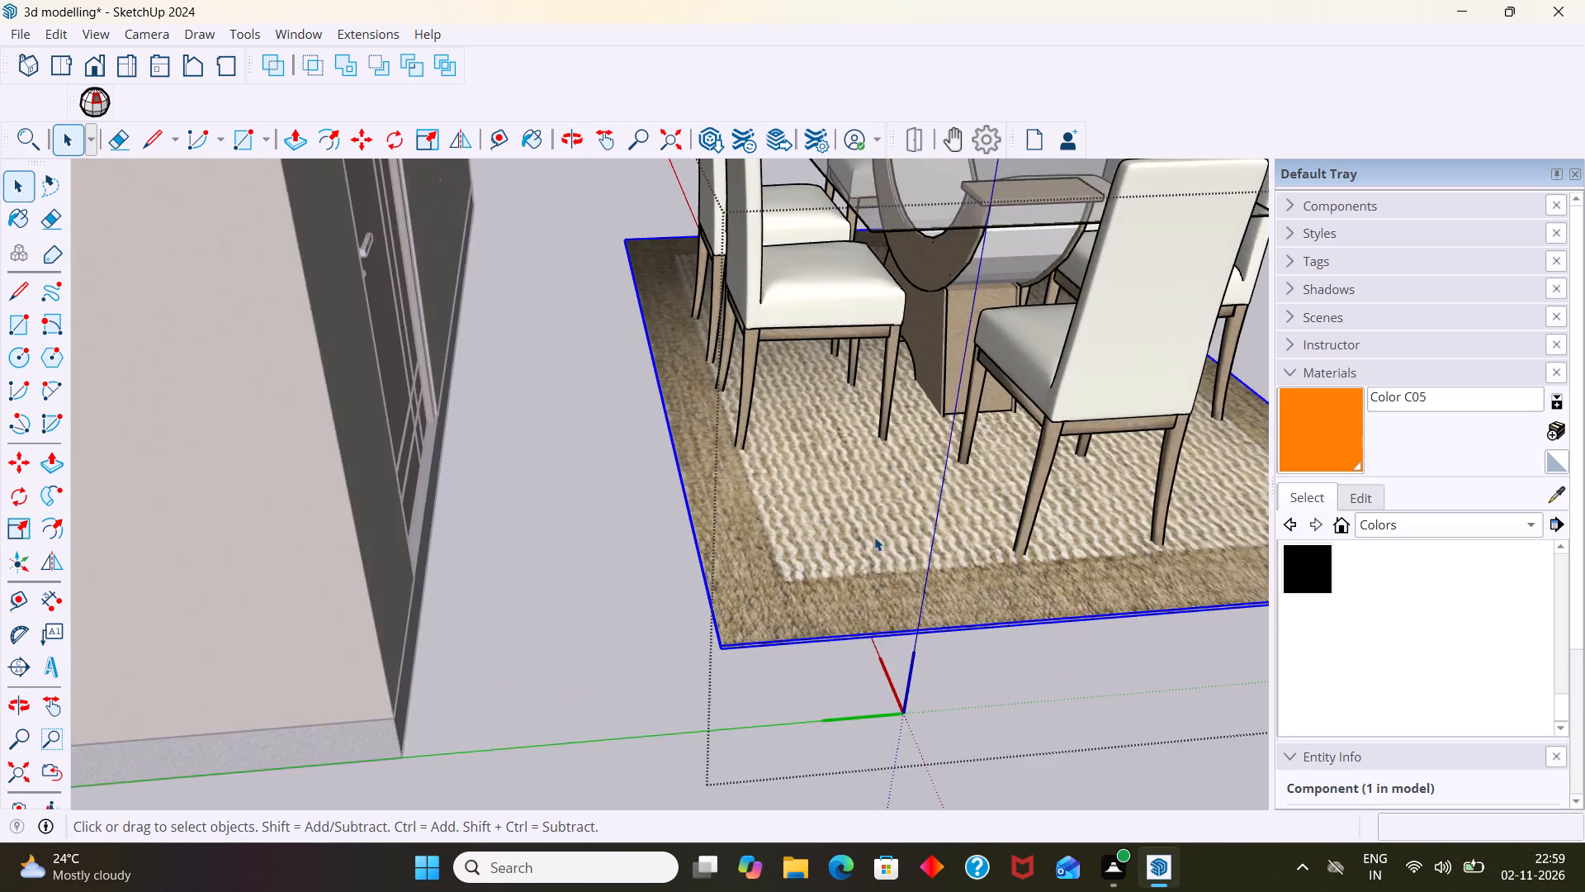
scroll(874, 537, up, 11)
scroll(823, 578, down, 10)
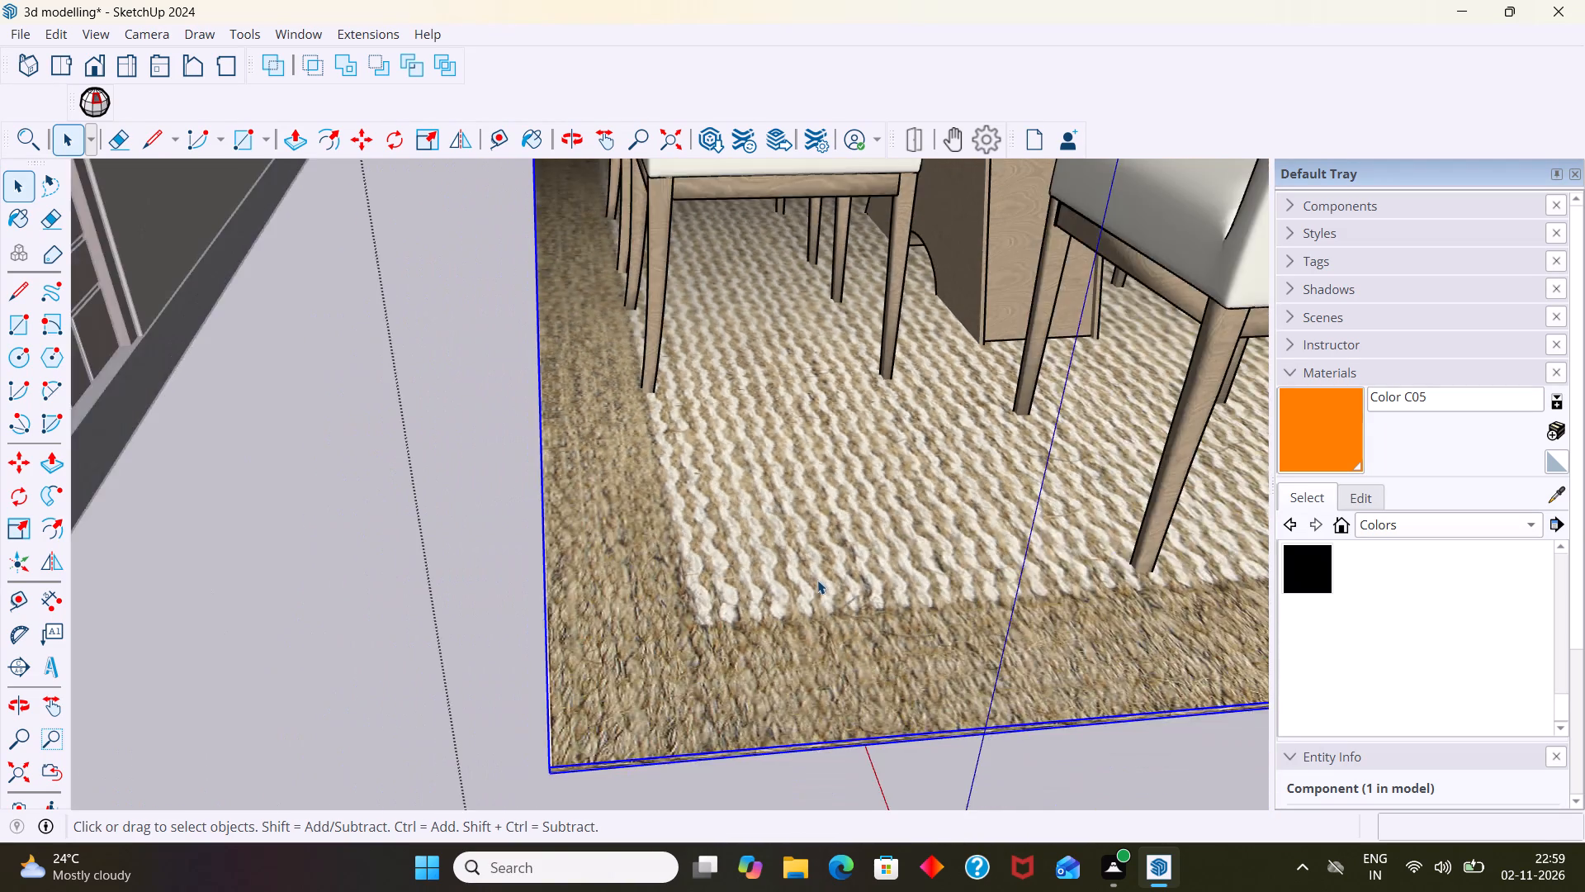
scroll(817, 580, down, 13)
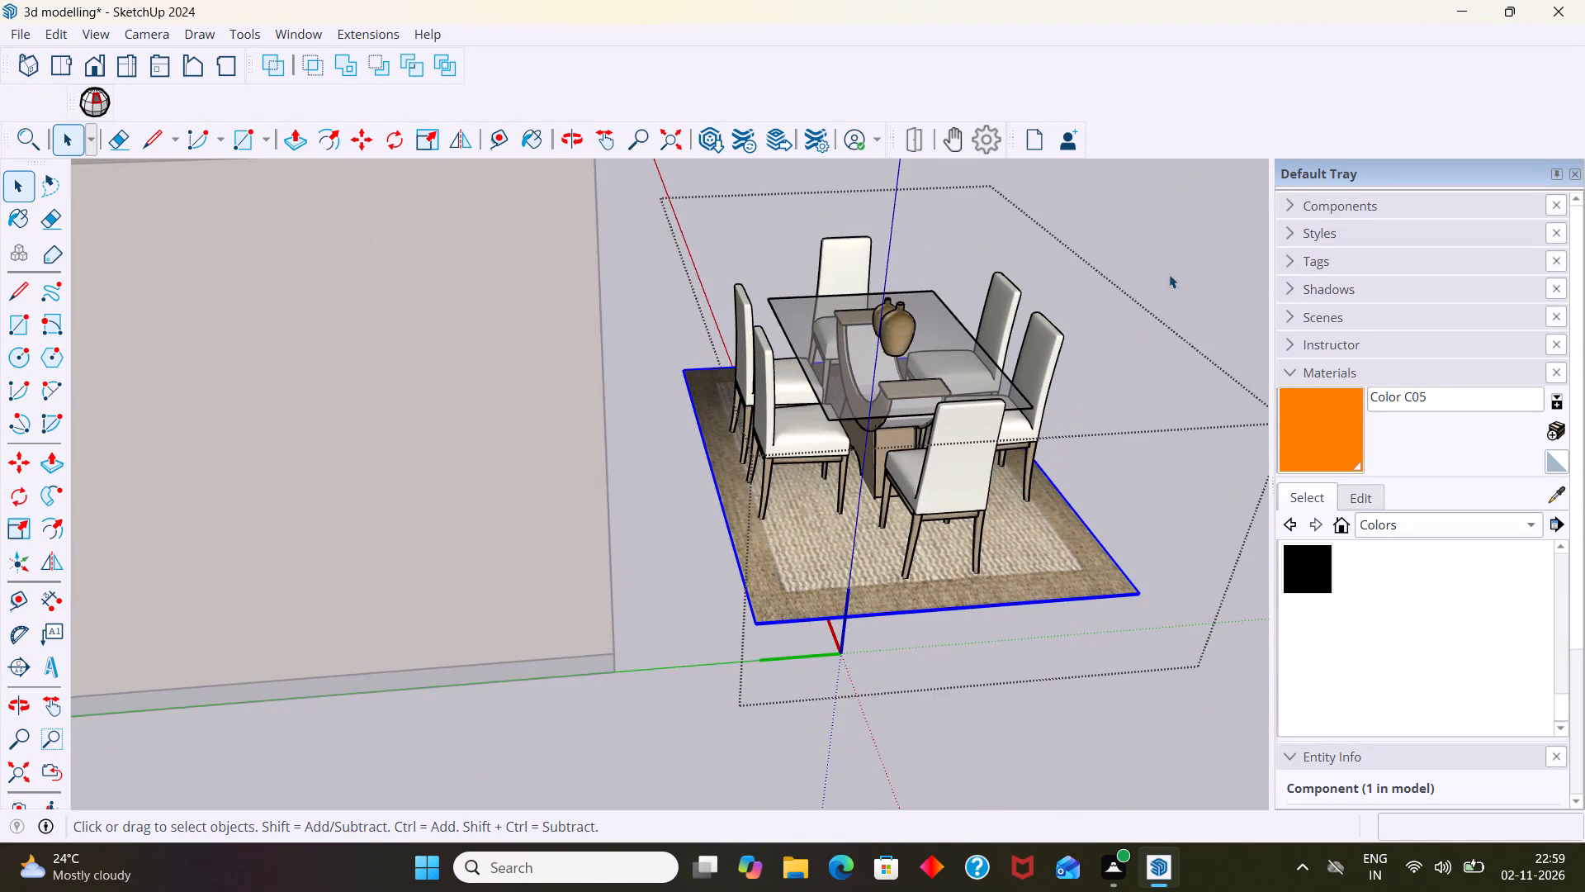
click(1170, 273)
Open the dining set component for editing and delete the rug beneath the table and chairs.
scroll(860, 467, up, 3)
middle_drag(846, 503, 1035, 467)
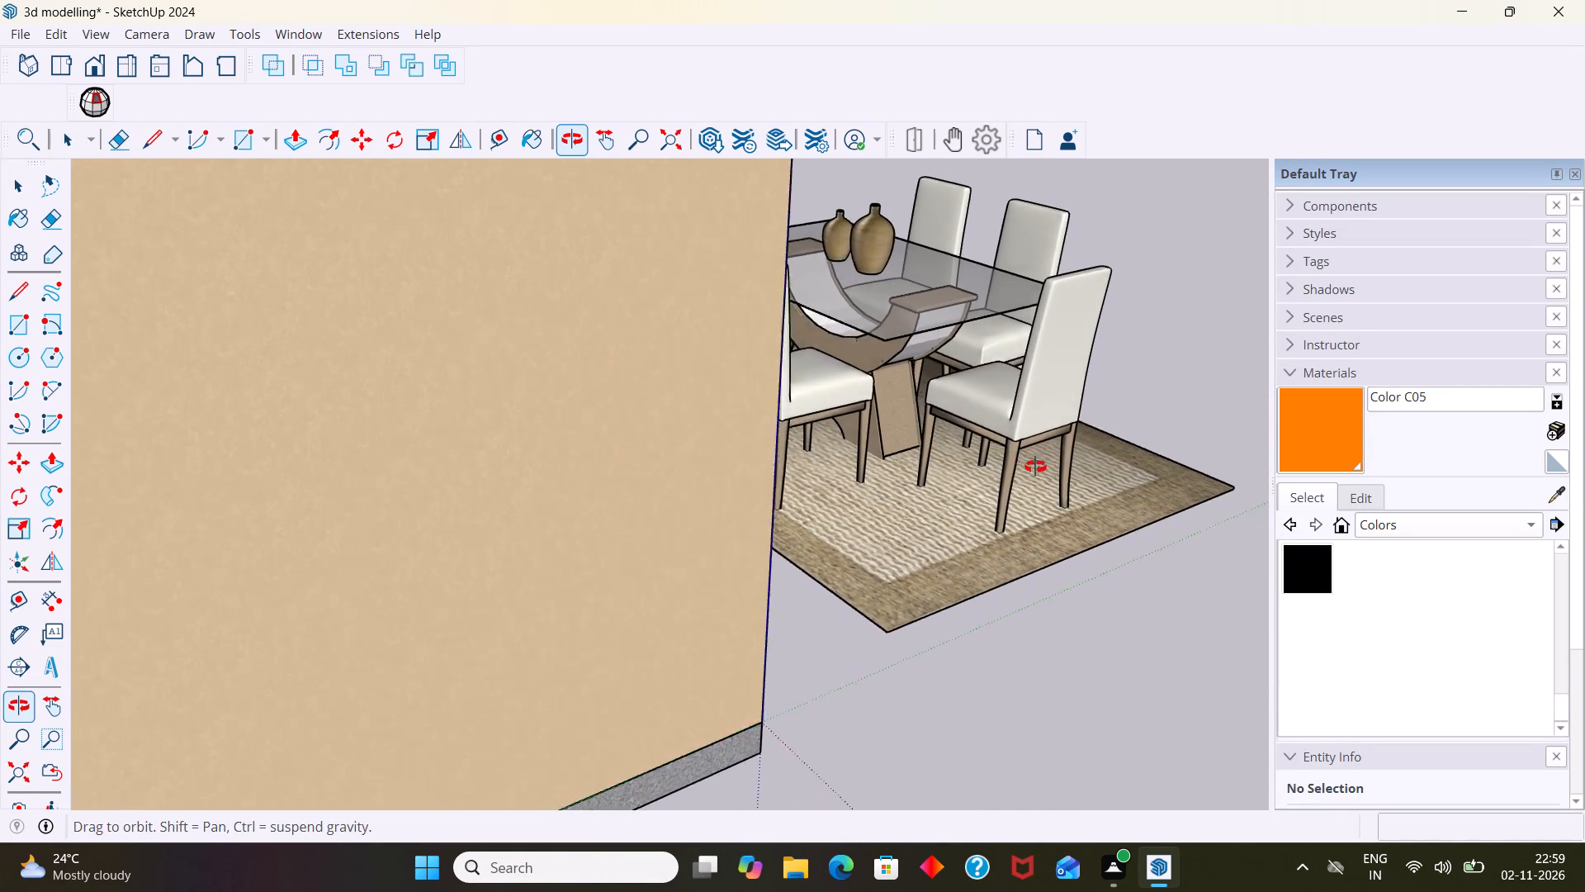
middle_drag(1035, 467, 592, 489)
scroll(670, 513, up, 1)
scroll(670, 512, down, 4)
middle_drag(665, 526, 907, 529)
scroll(873, 537, up, 5)
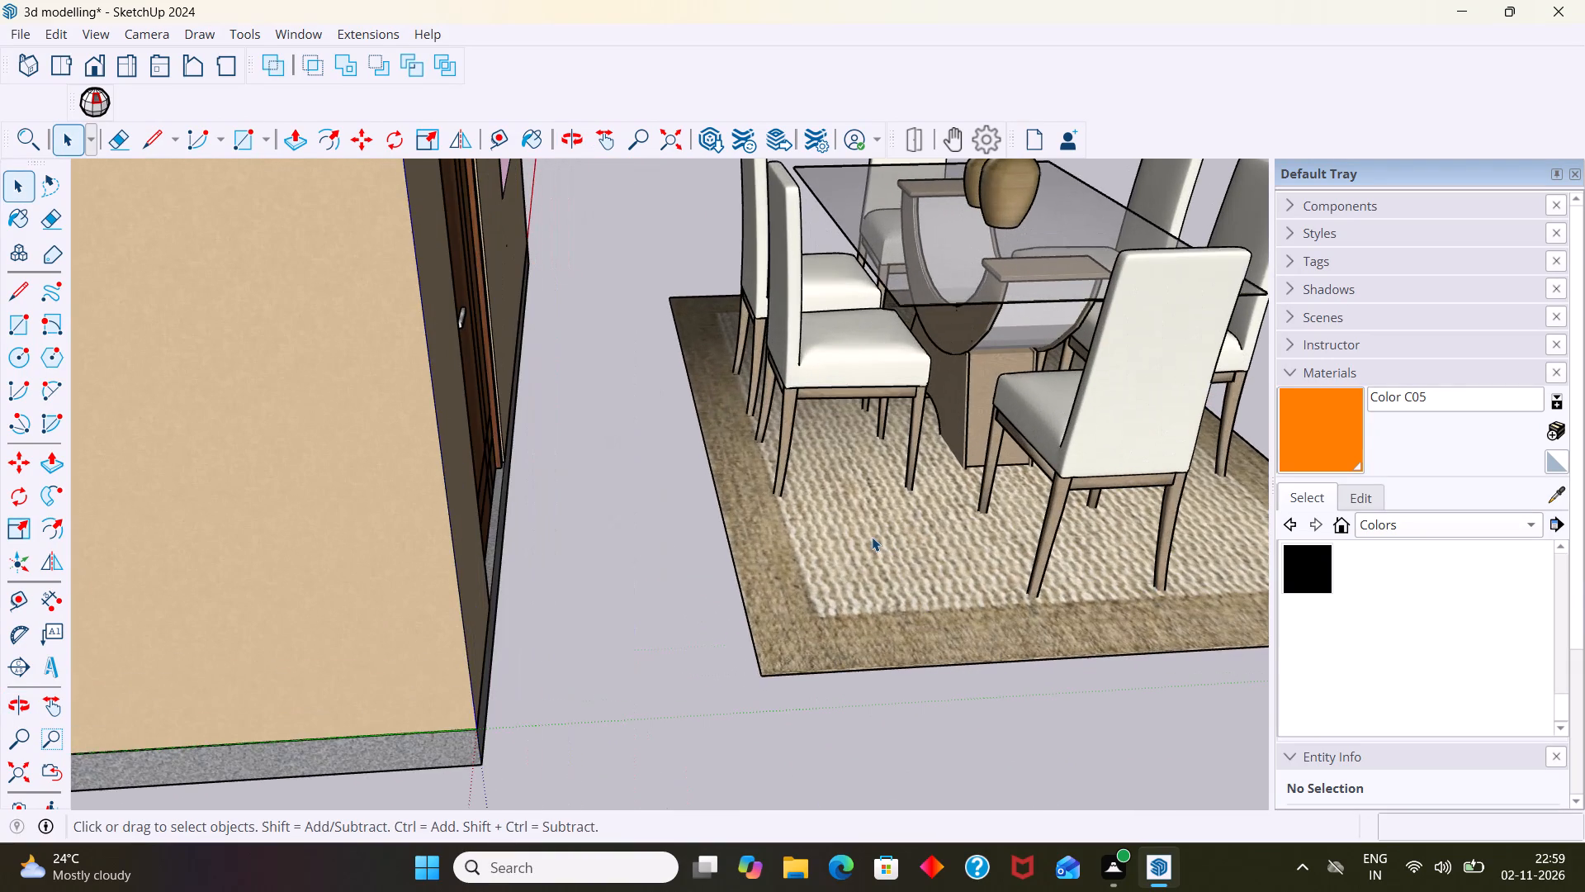
click(872, 537)
double_click(872, 537)
click(872, 552)
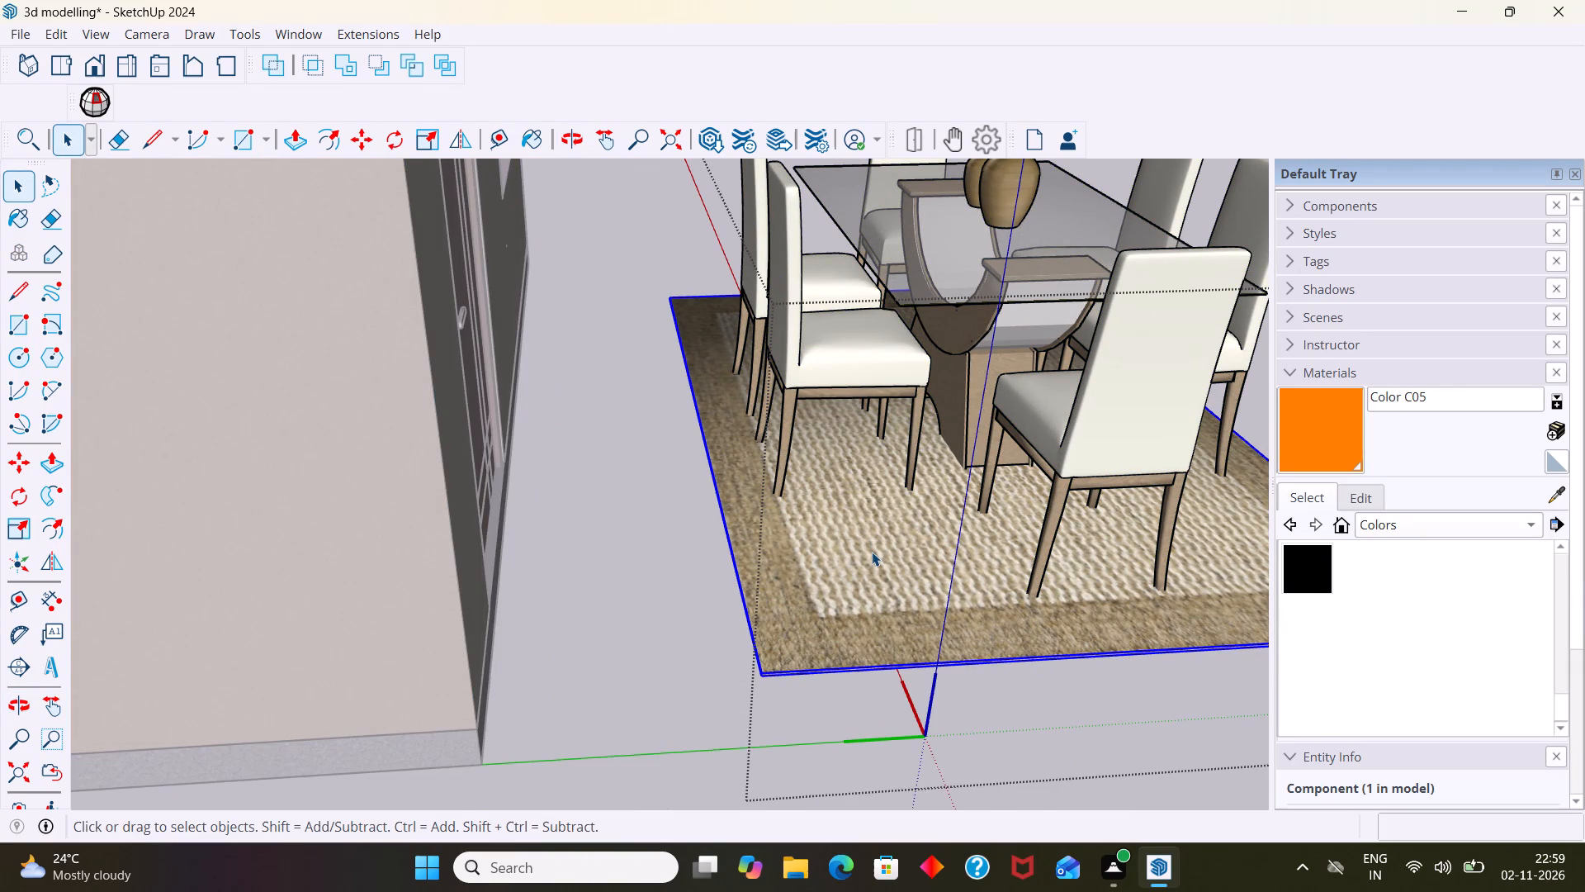
key(Delete)
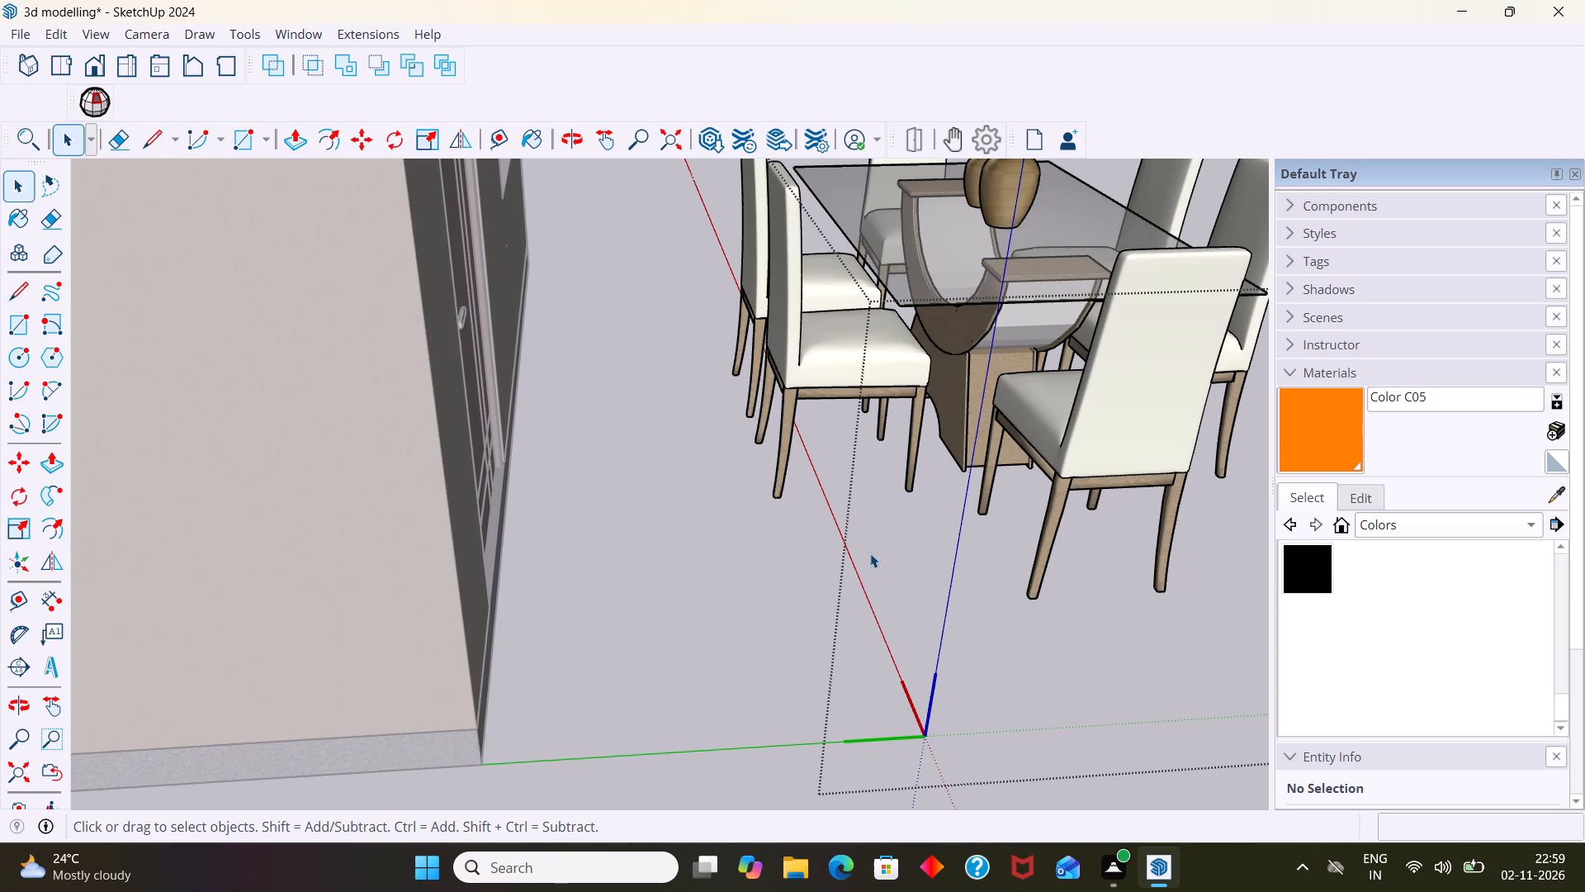
Move the table-and-chairs group, without the vases, about 19' 1" into the house, placing its bottom corner on a corner of the drawn dining table.
scroll(869, 553, down, 7)
click(936, 391)
scroll(937, 391, down, 1)
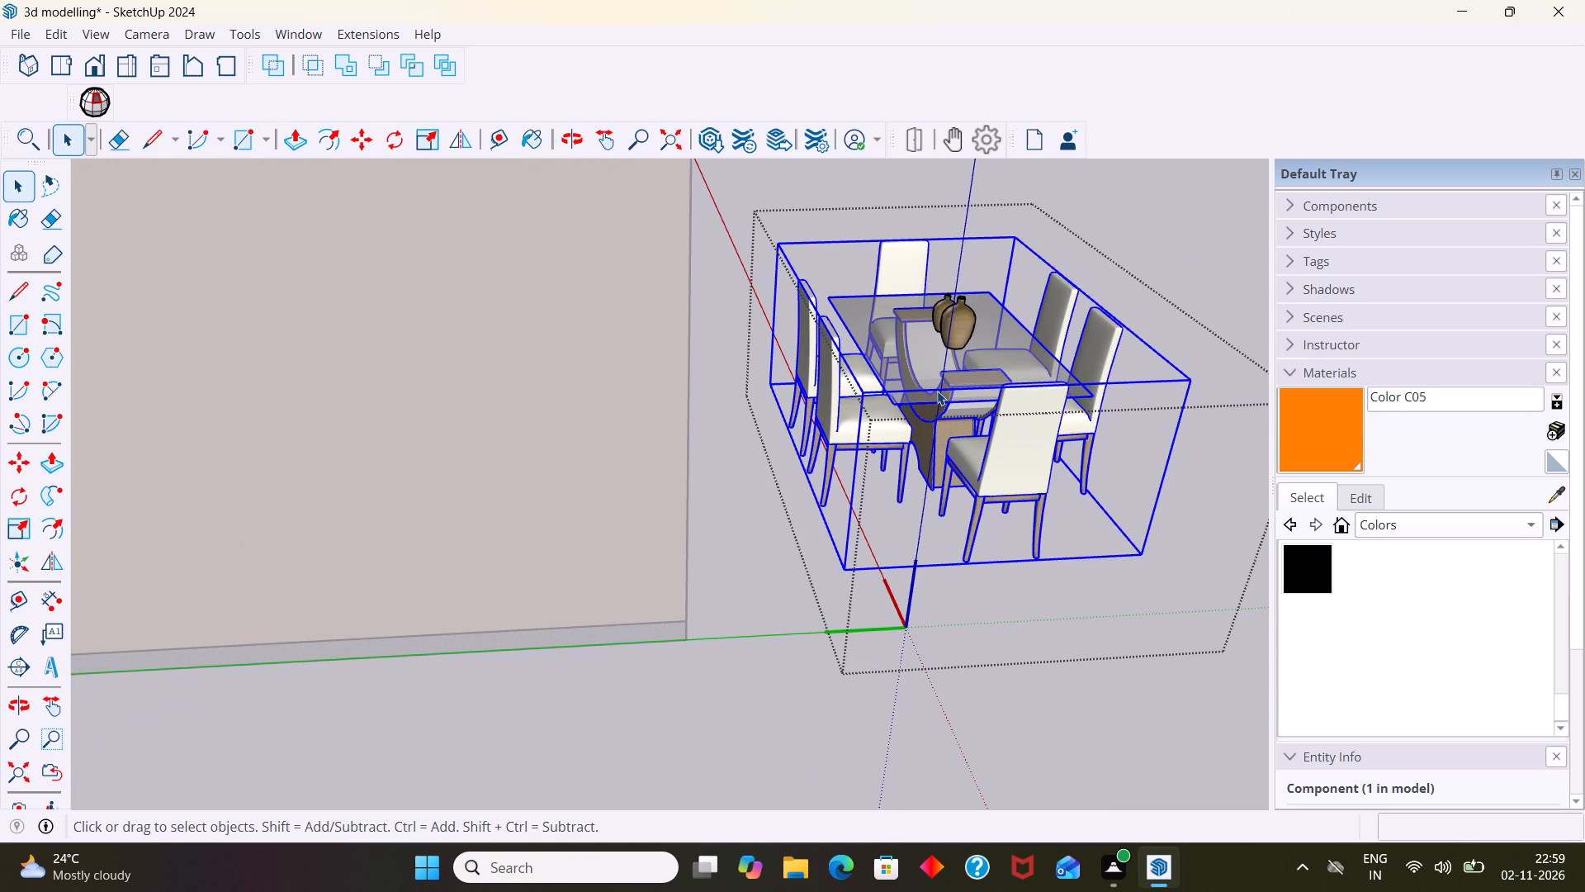
key(m)
click(843, 568)
scroll(660, 364, down, 2)
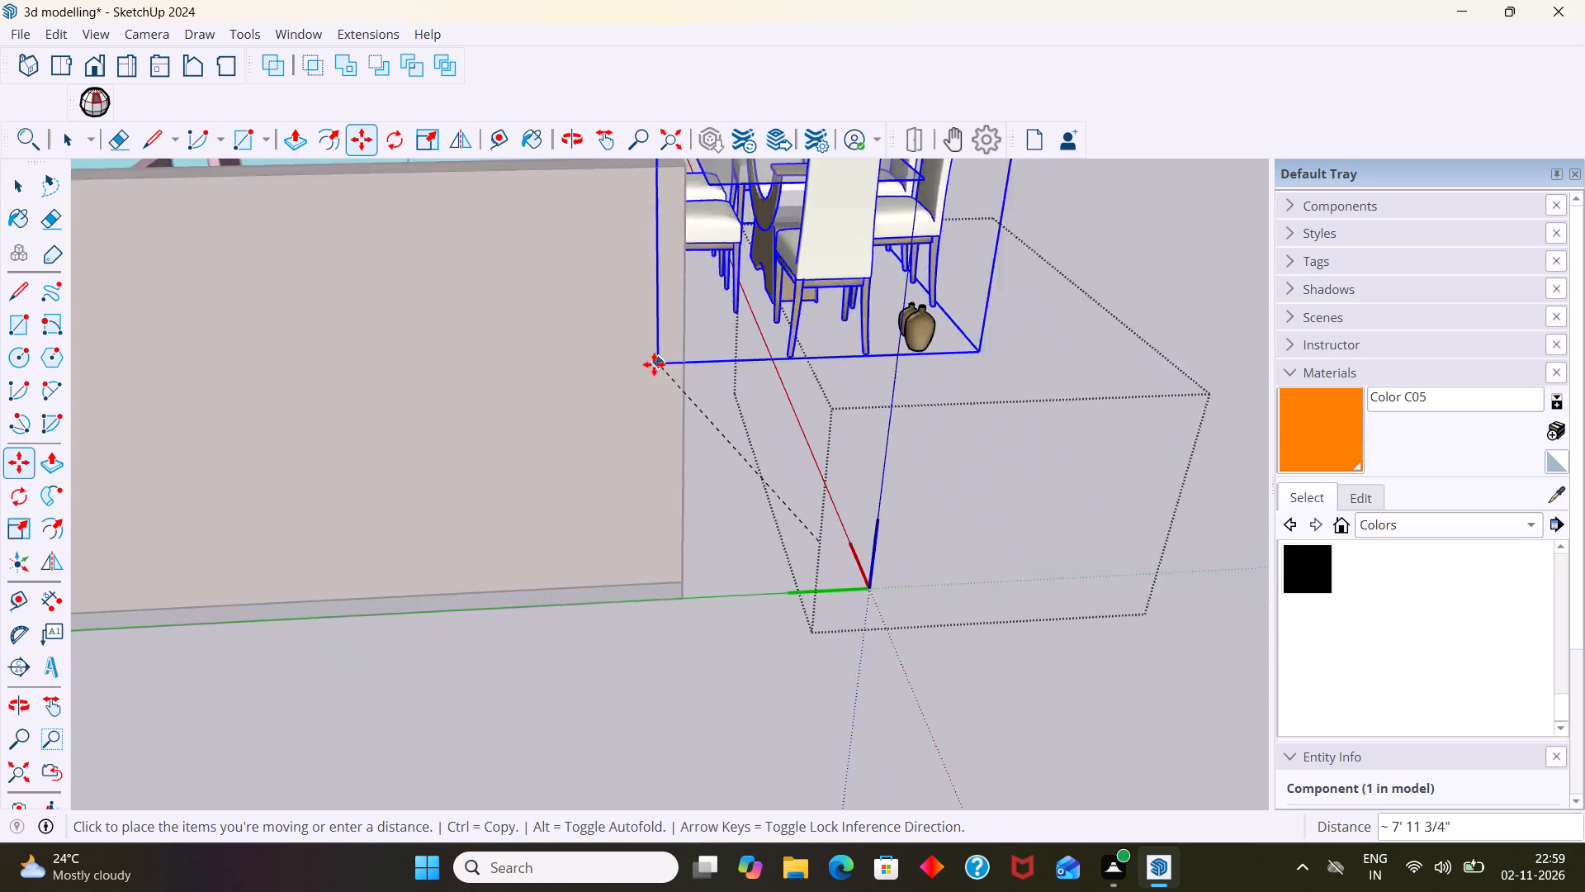
scroll(654, 364, down, 6)
middle_drag(656, 368, 1137, 487)
scroll(944, 404, down, 3)
middle_drag(903, 413, 916, 814)
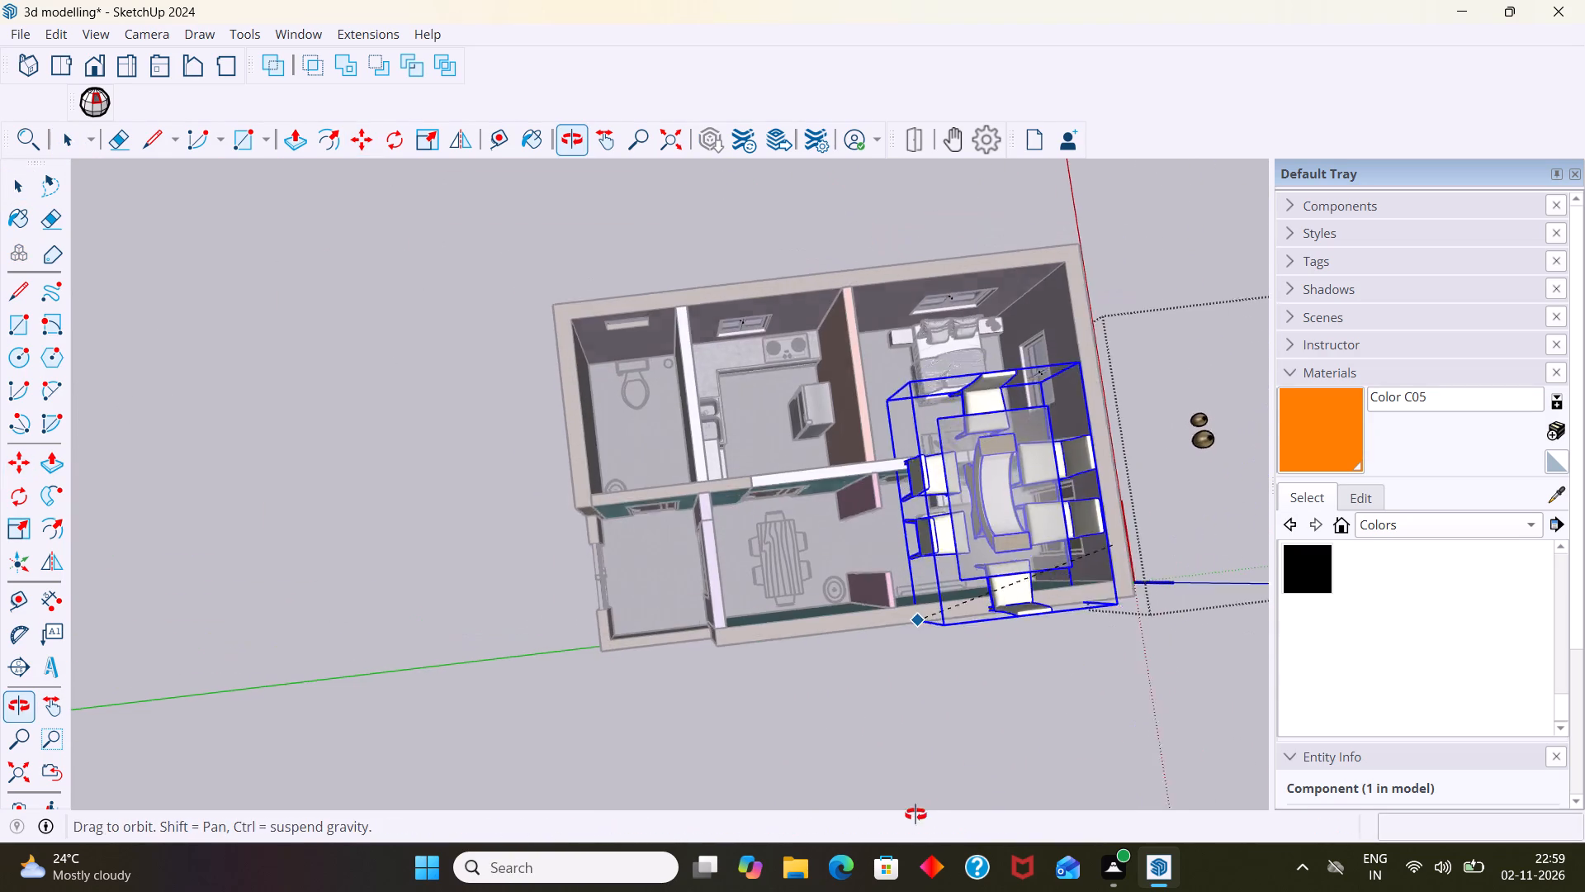
middle_drag(916, 814, 916, 820)
scroll(886, 701, up, 14)
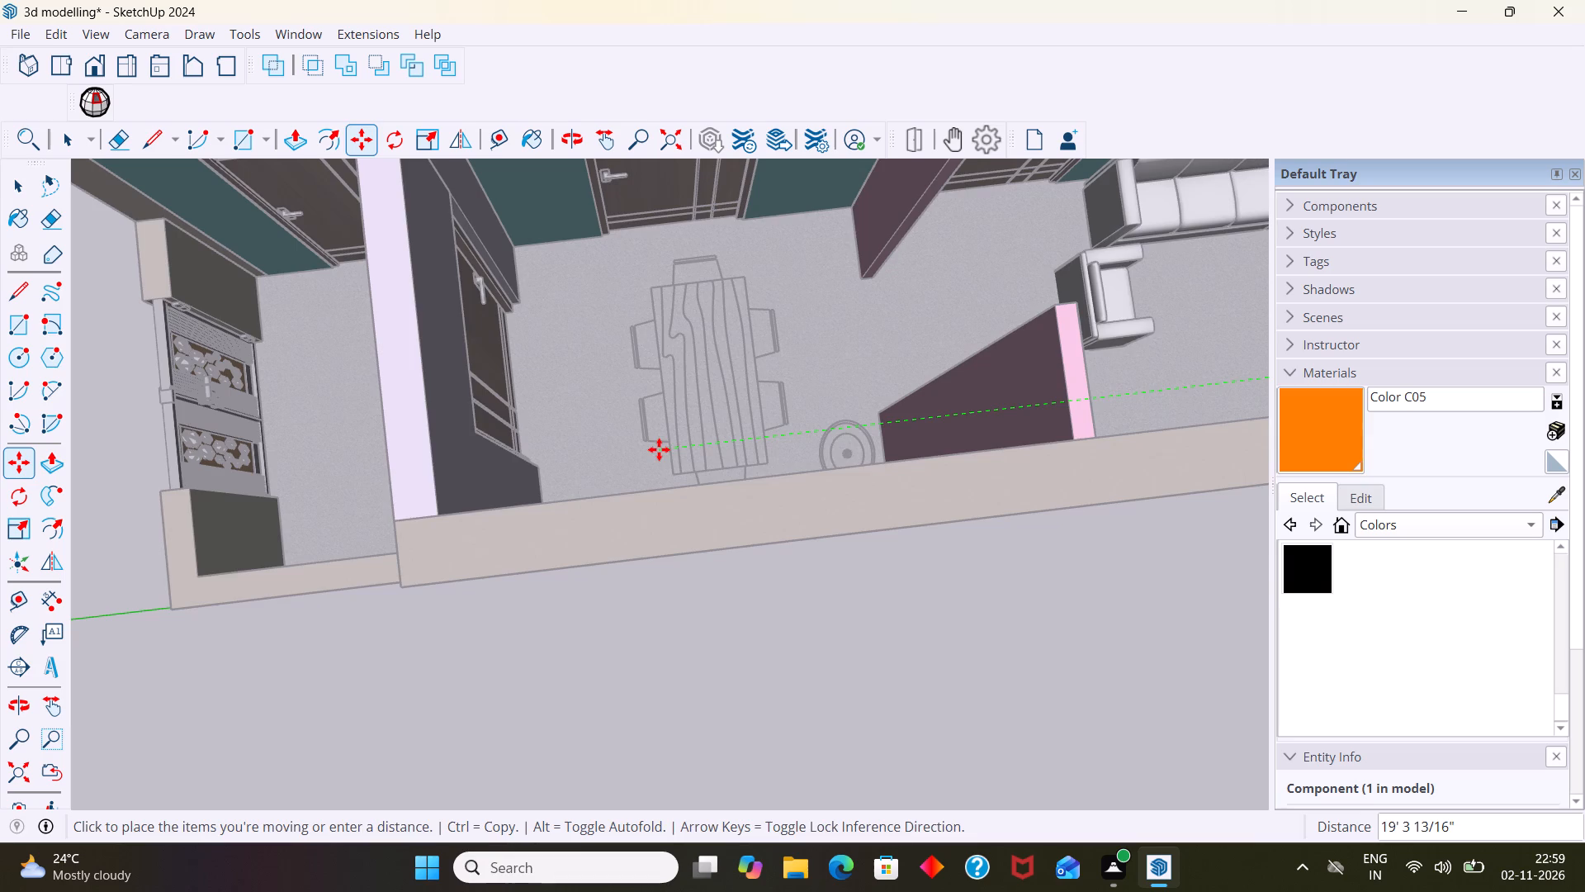
scroll(657, 470, down, 1)
middle_drag(668, 500, 707, 494)
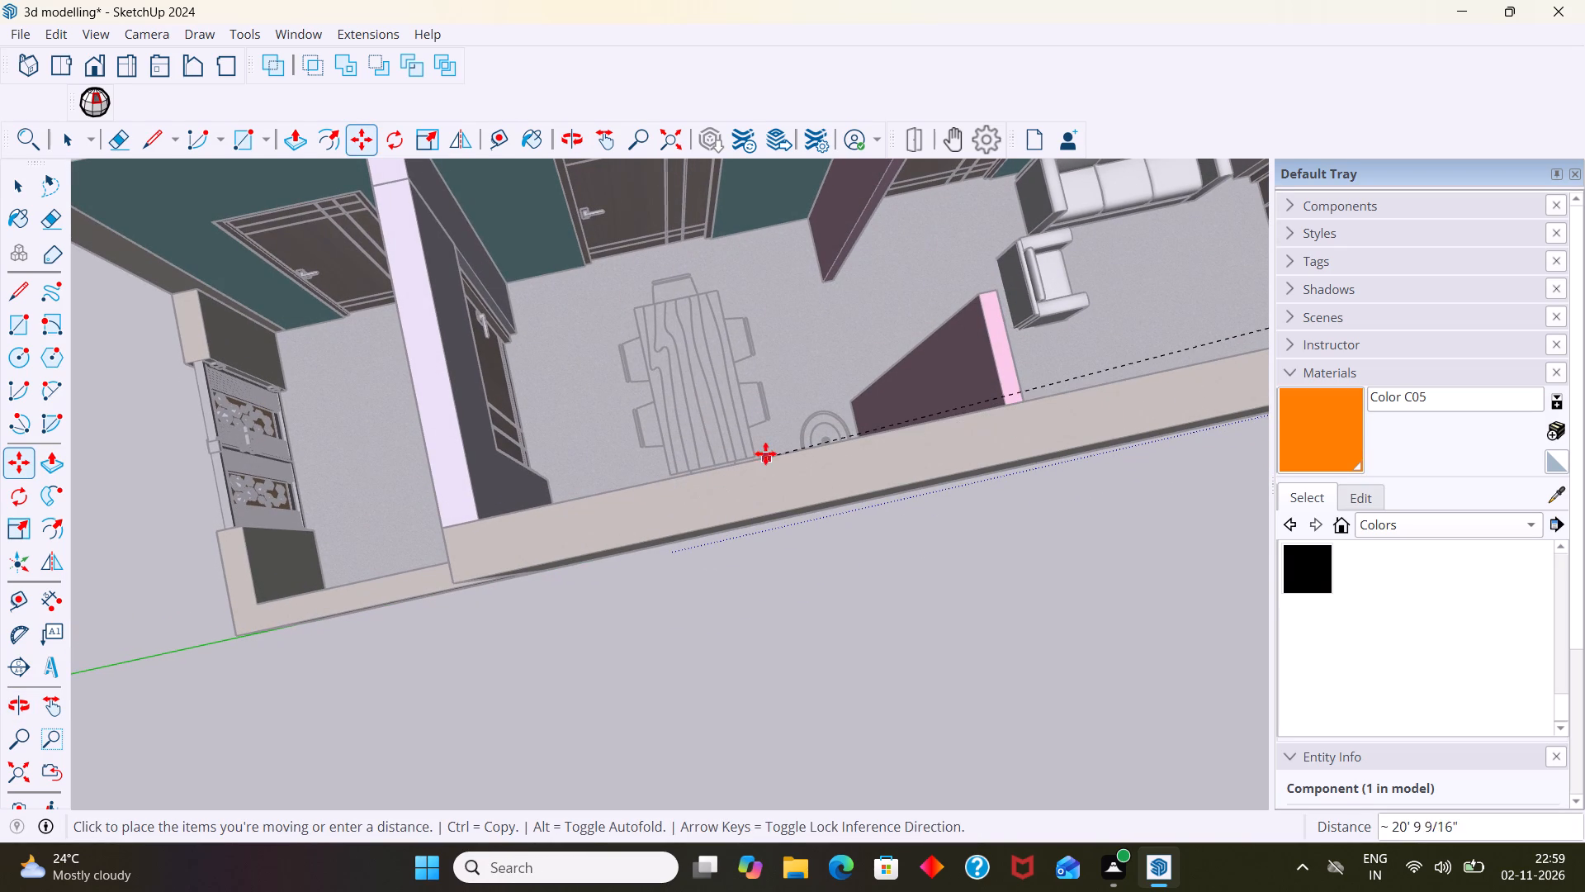
middle_drag(628, 471, 651, 601)
scroll(609, 543, up, 2)
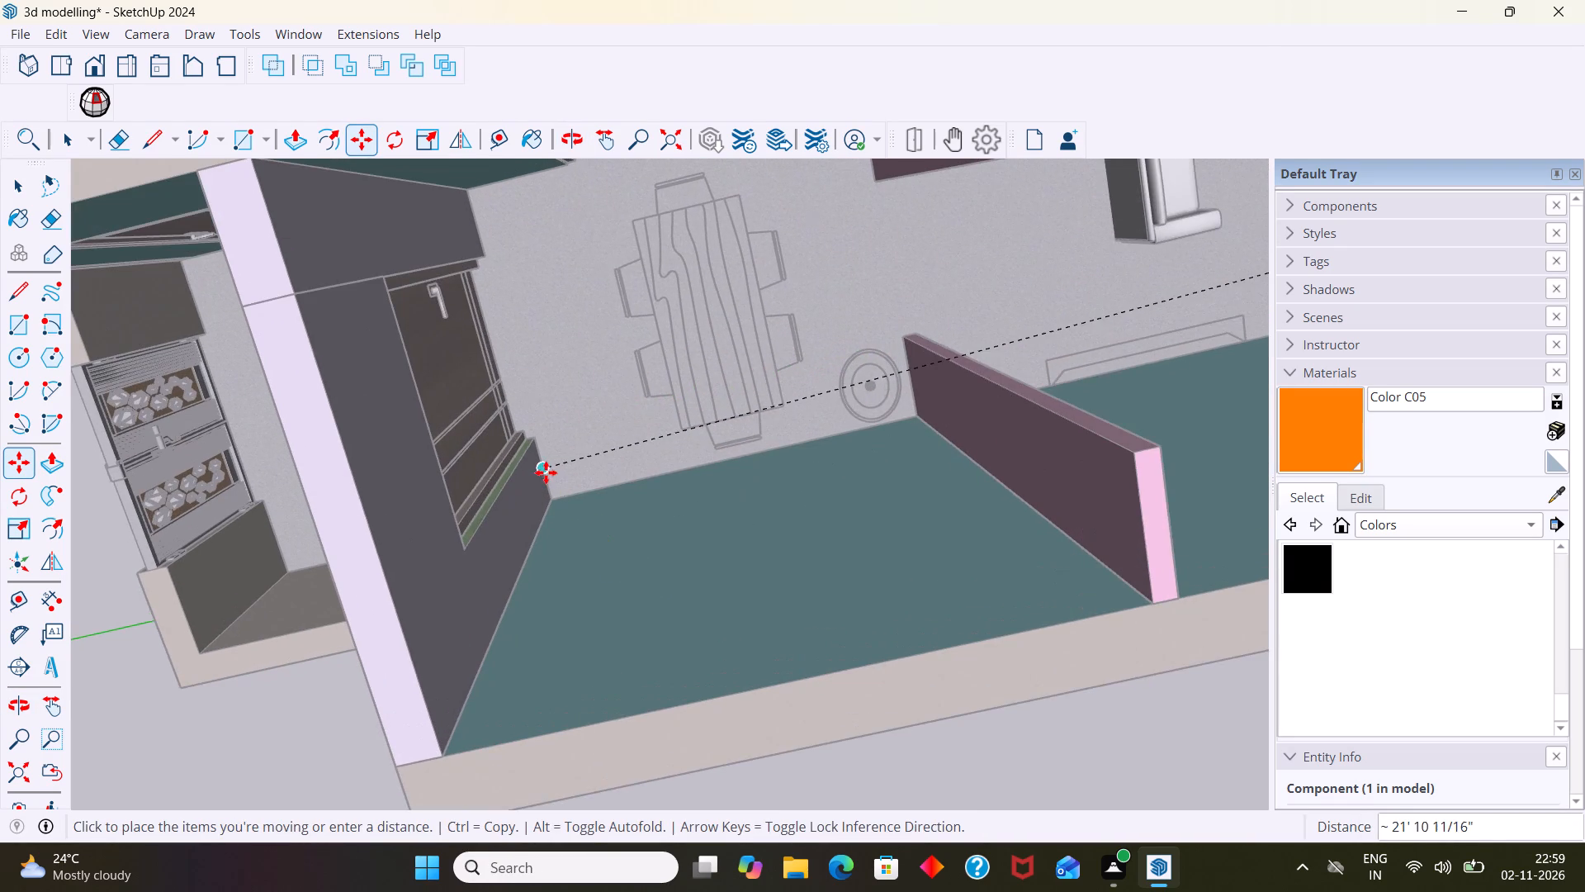
scroll(545, 471, down, 4)
middle_drag(602, 485, 603, 282)
scroll(603, 287, down, 6)
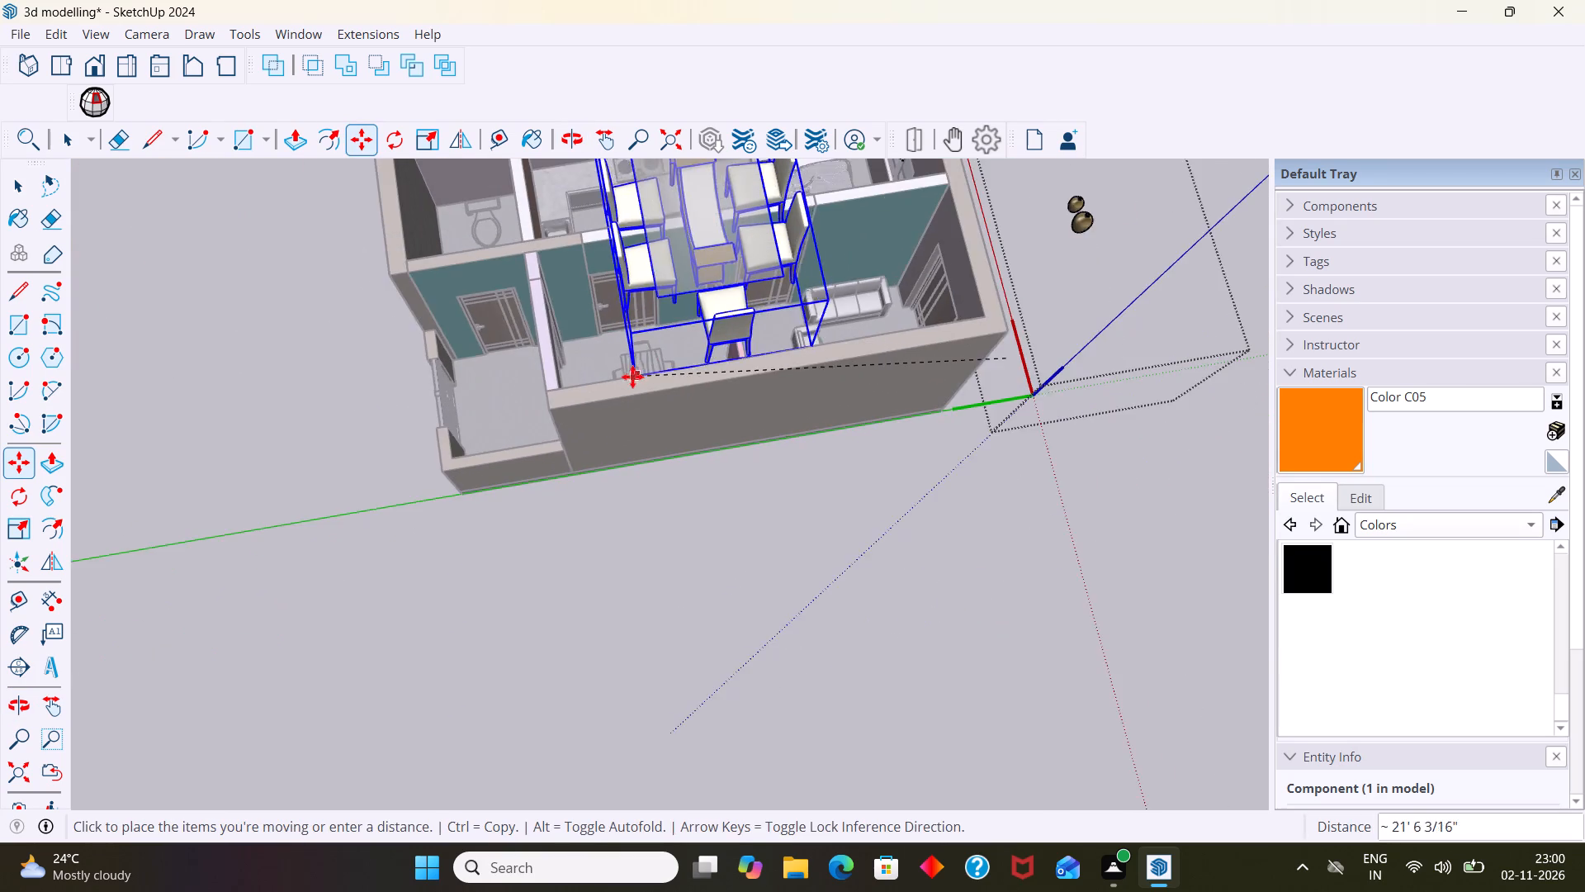
scroll(632, 376, up, 5)
middle_drag(632, 377, 669, 485)
scroll(663, 429, up, 11)
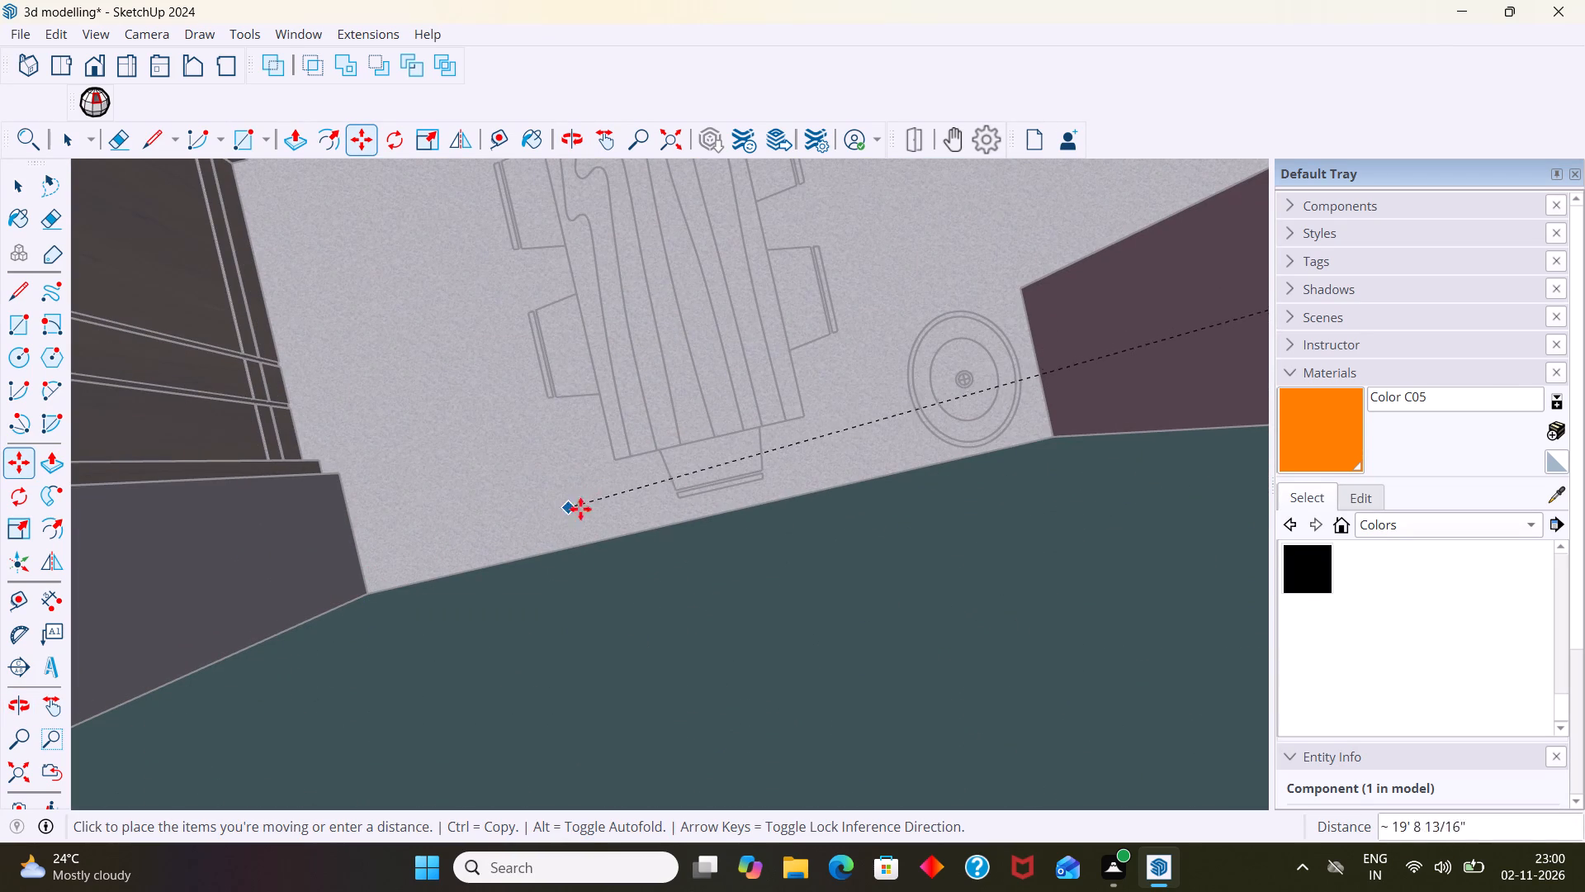
scroll(625, 452, down, 4)
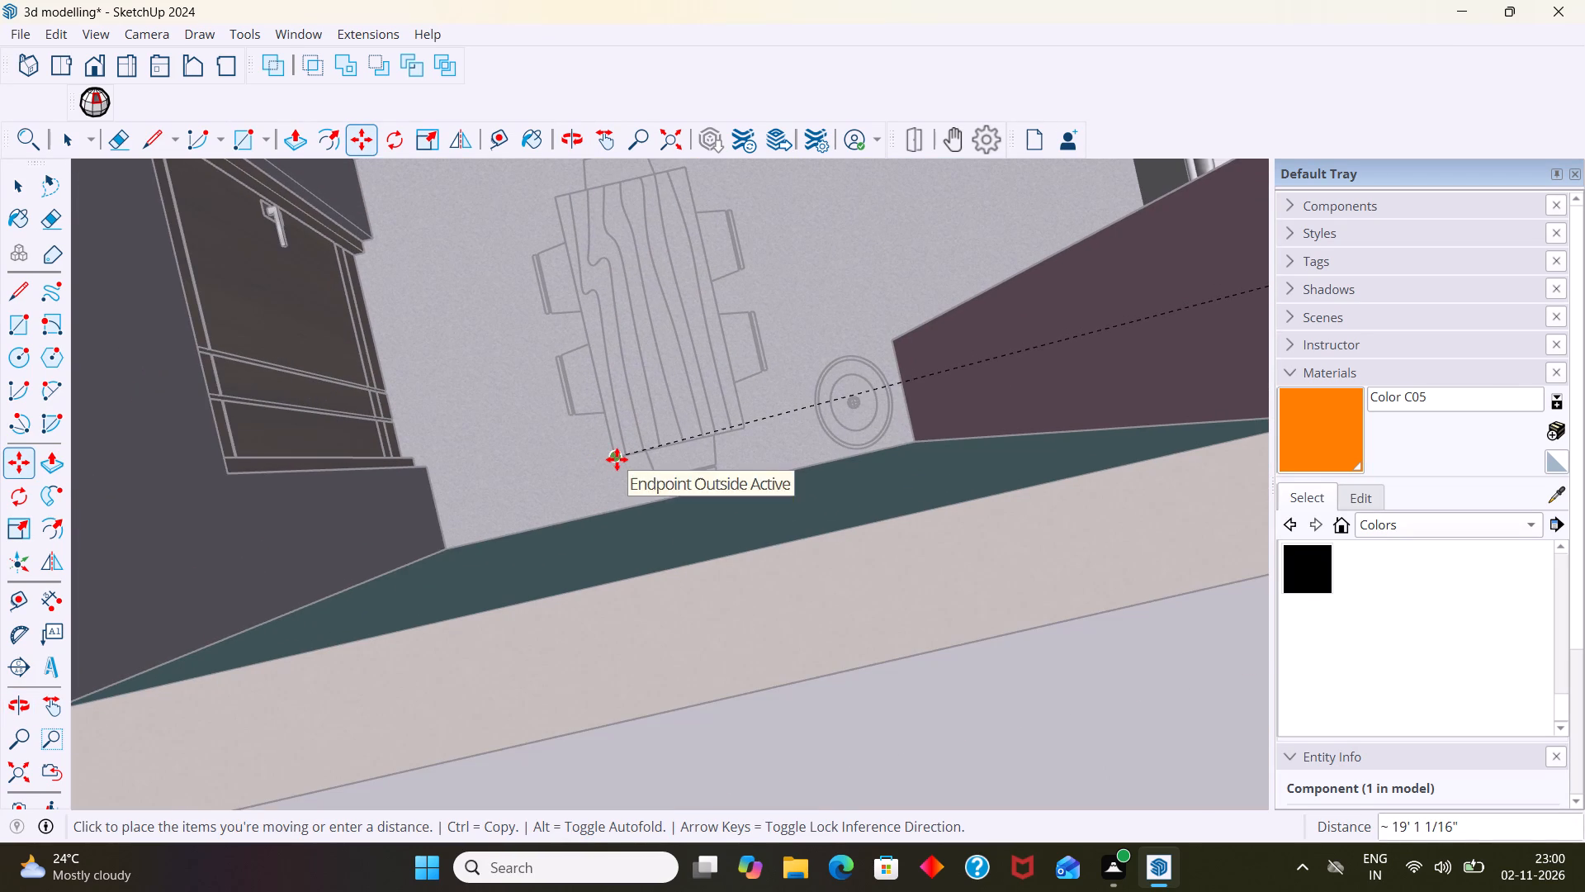
click(617, 459)
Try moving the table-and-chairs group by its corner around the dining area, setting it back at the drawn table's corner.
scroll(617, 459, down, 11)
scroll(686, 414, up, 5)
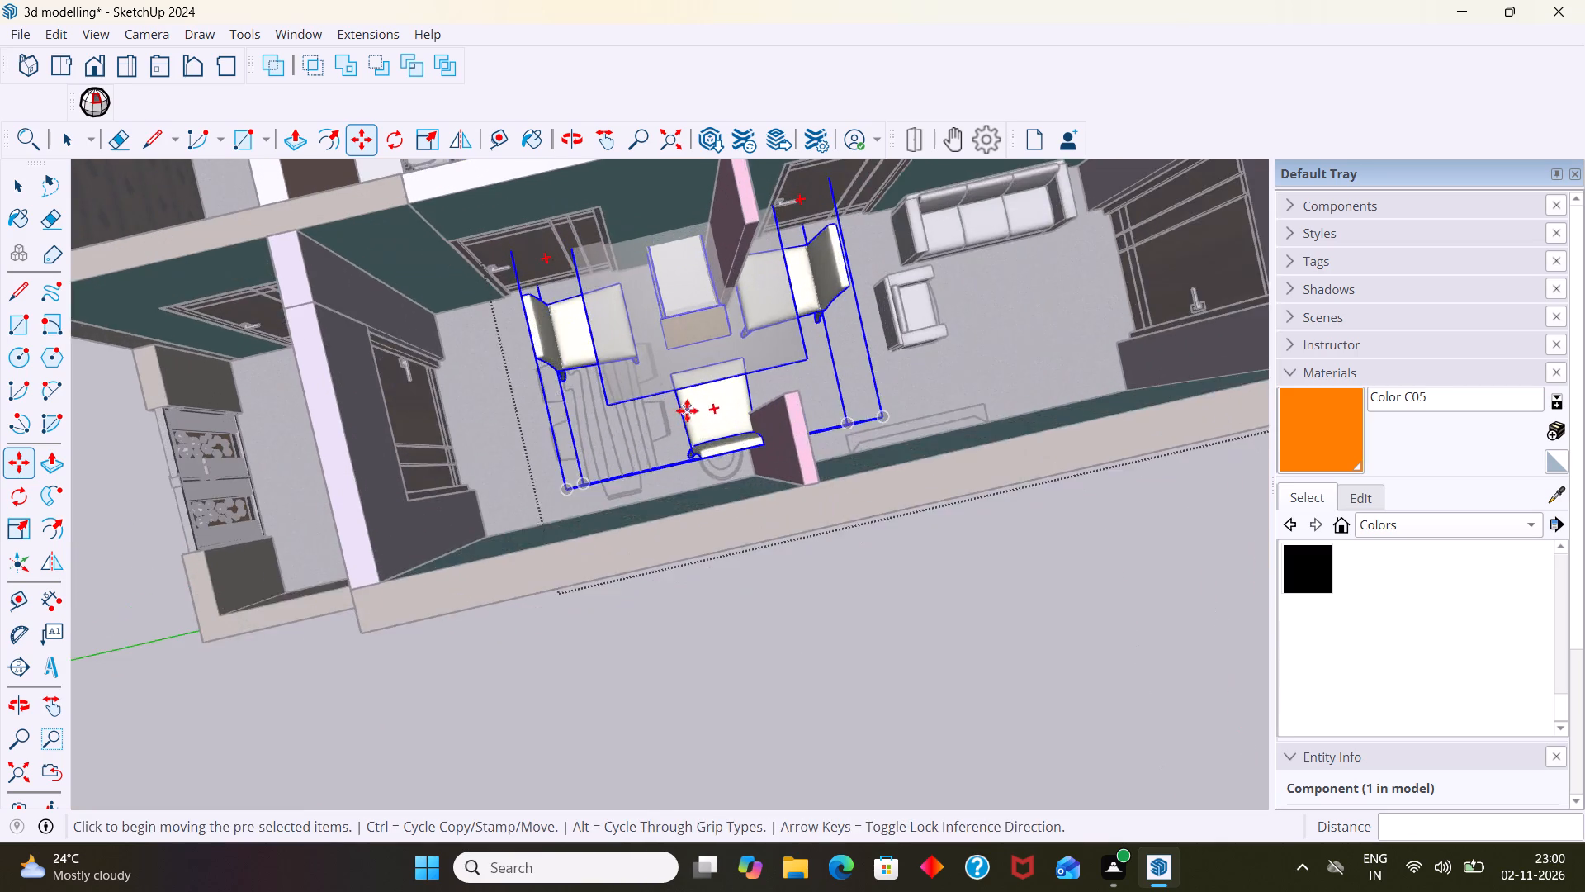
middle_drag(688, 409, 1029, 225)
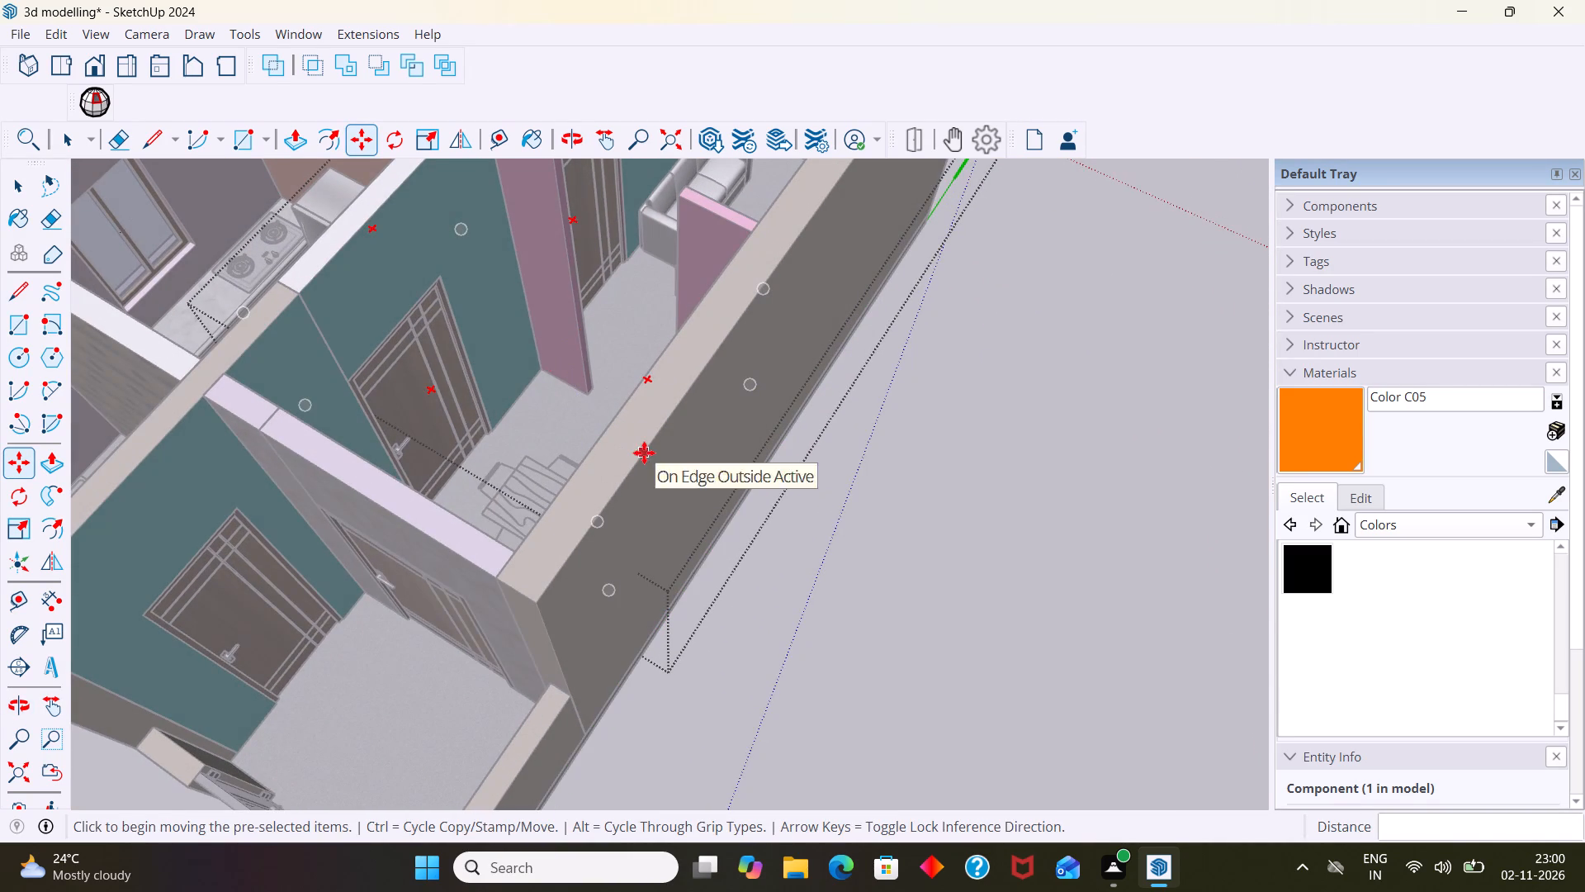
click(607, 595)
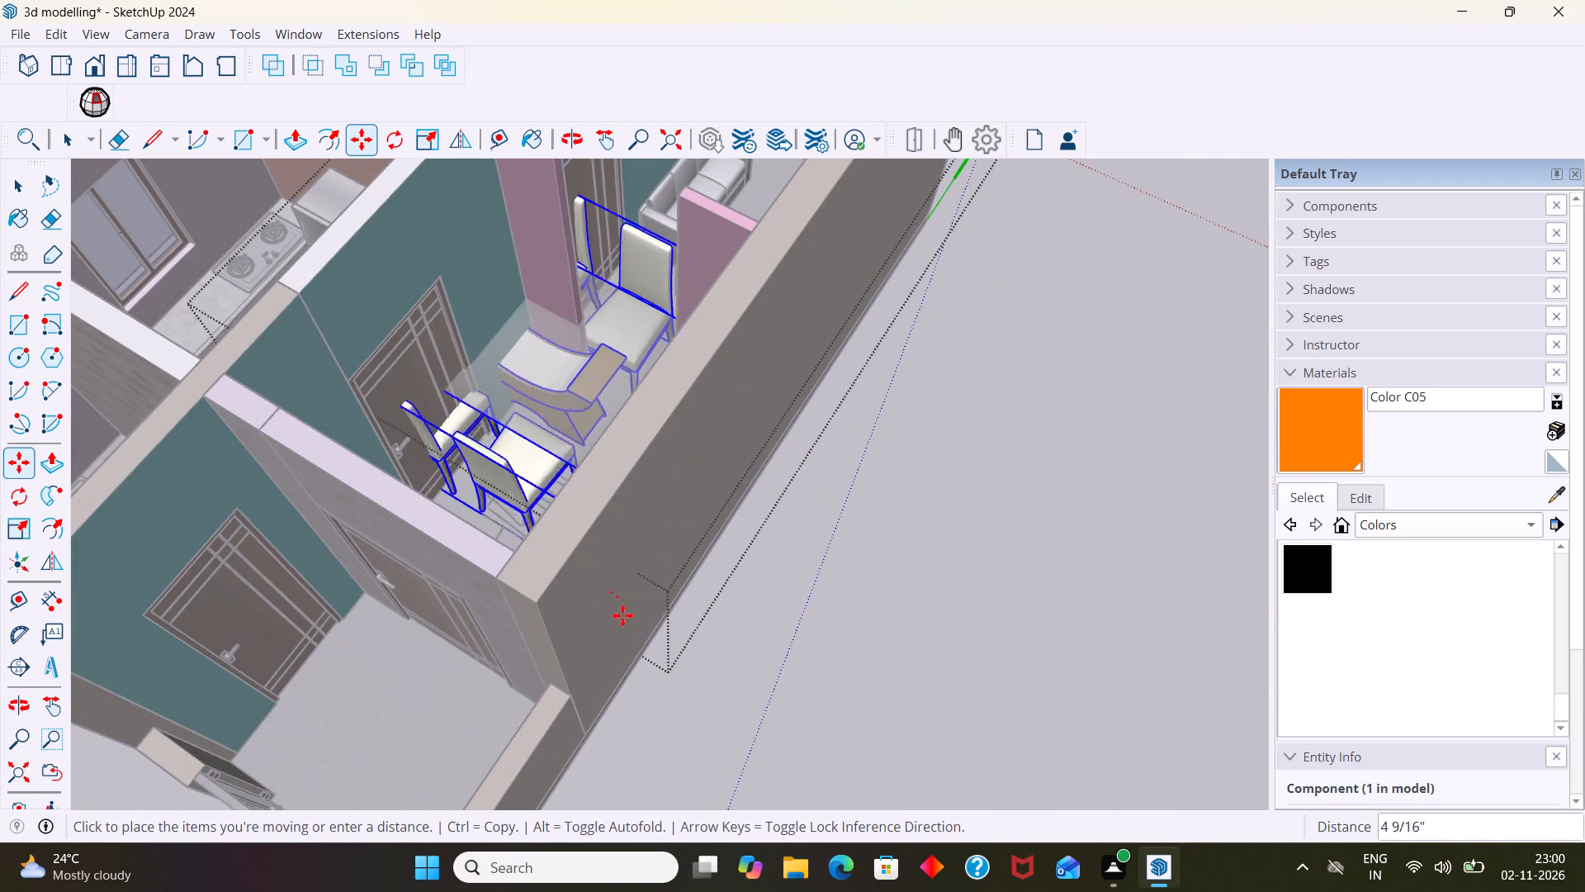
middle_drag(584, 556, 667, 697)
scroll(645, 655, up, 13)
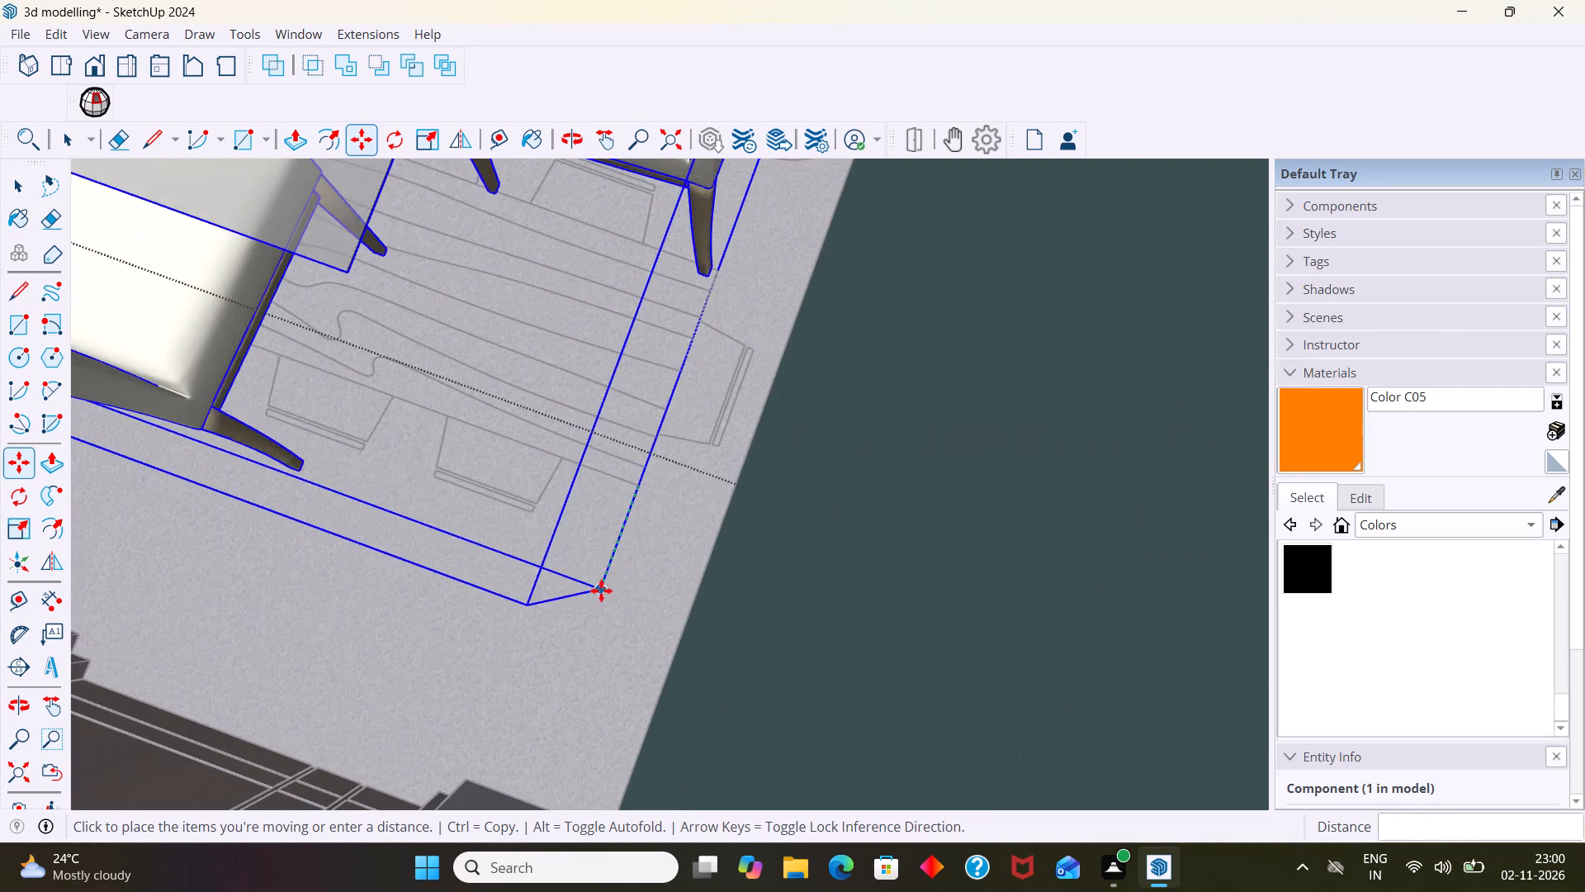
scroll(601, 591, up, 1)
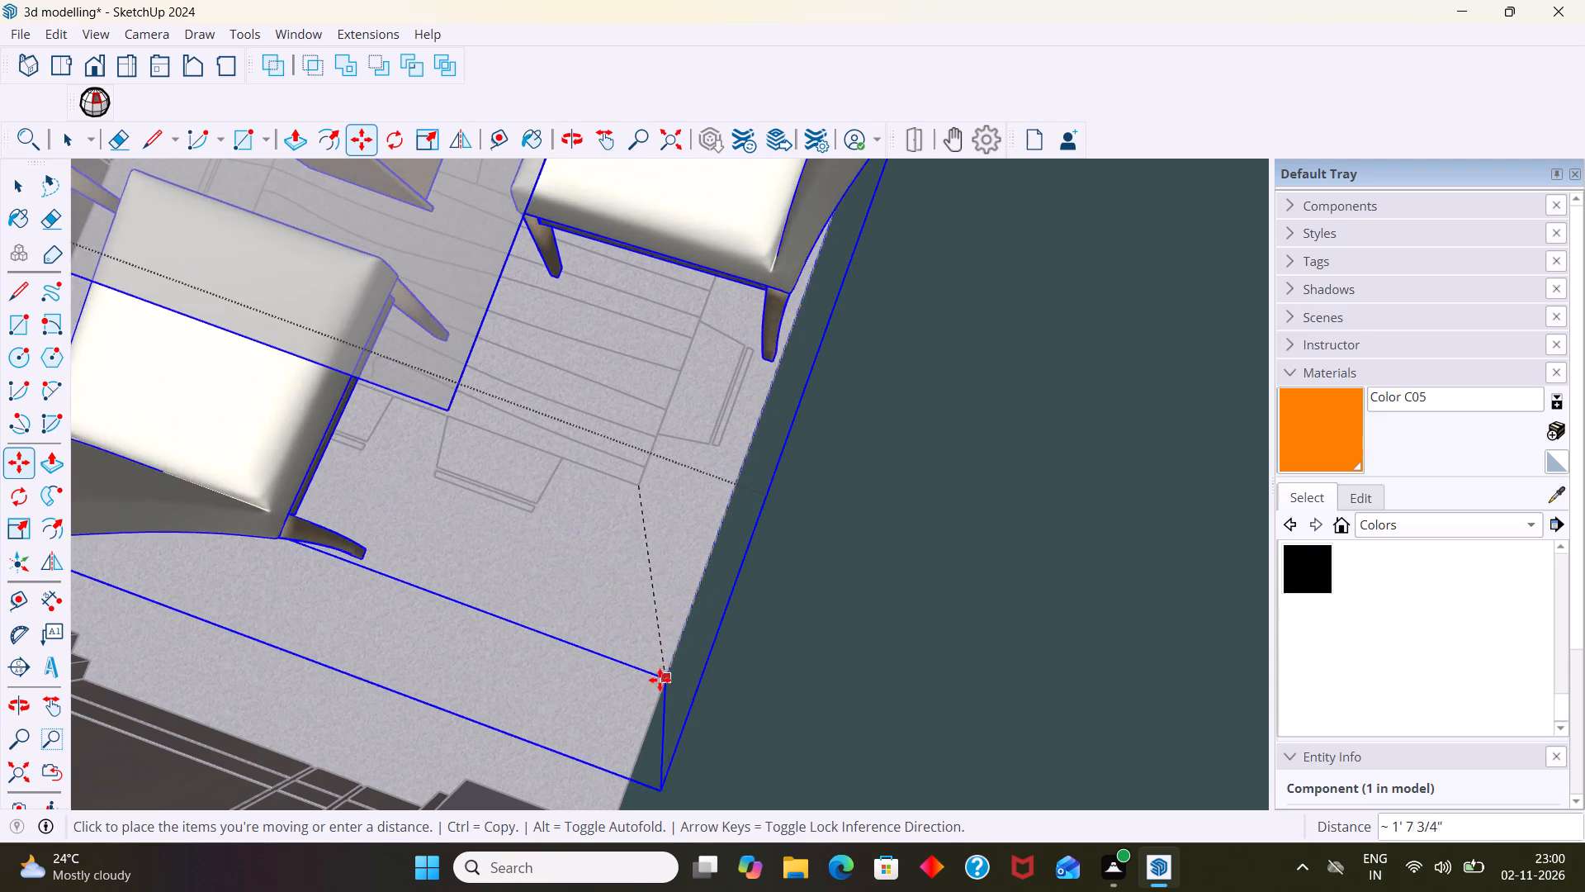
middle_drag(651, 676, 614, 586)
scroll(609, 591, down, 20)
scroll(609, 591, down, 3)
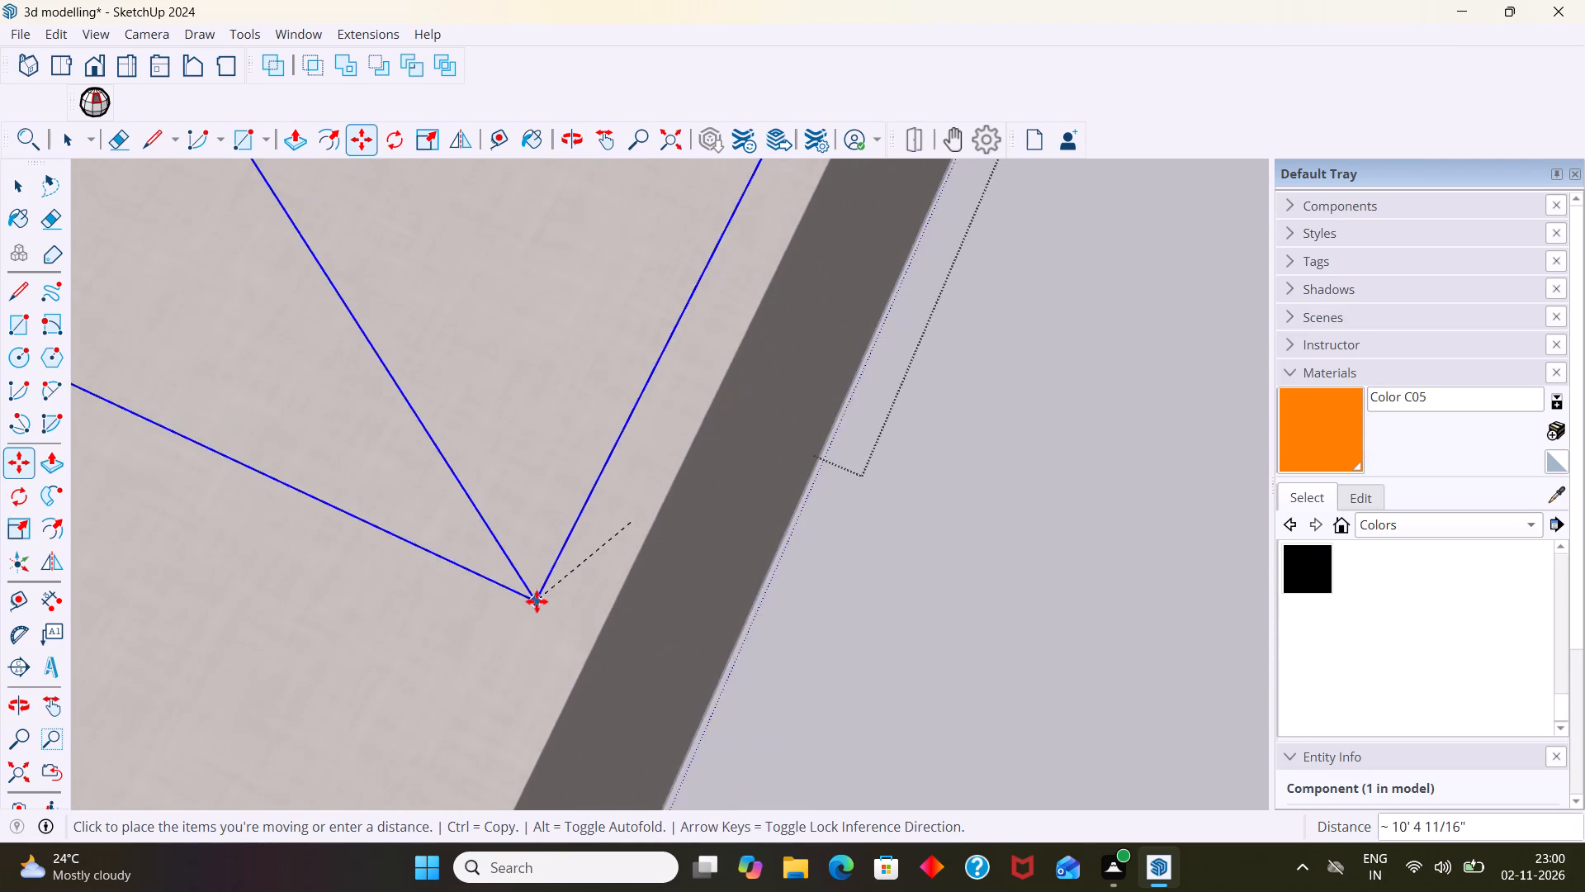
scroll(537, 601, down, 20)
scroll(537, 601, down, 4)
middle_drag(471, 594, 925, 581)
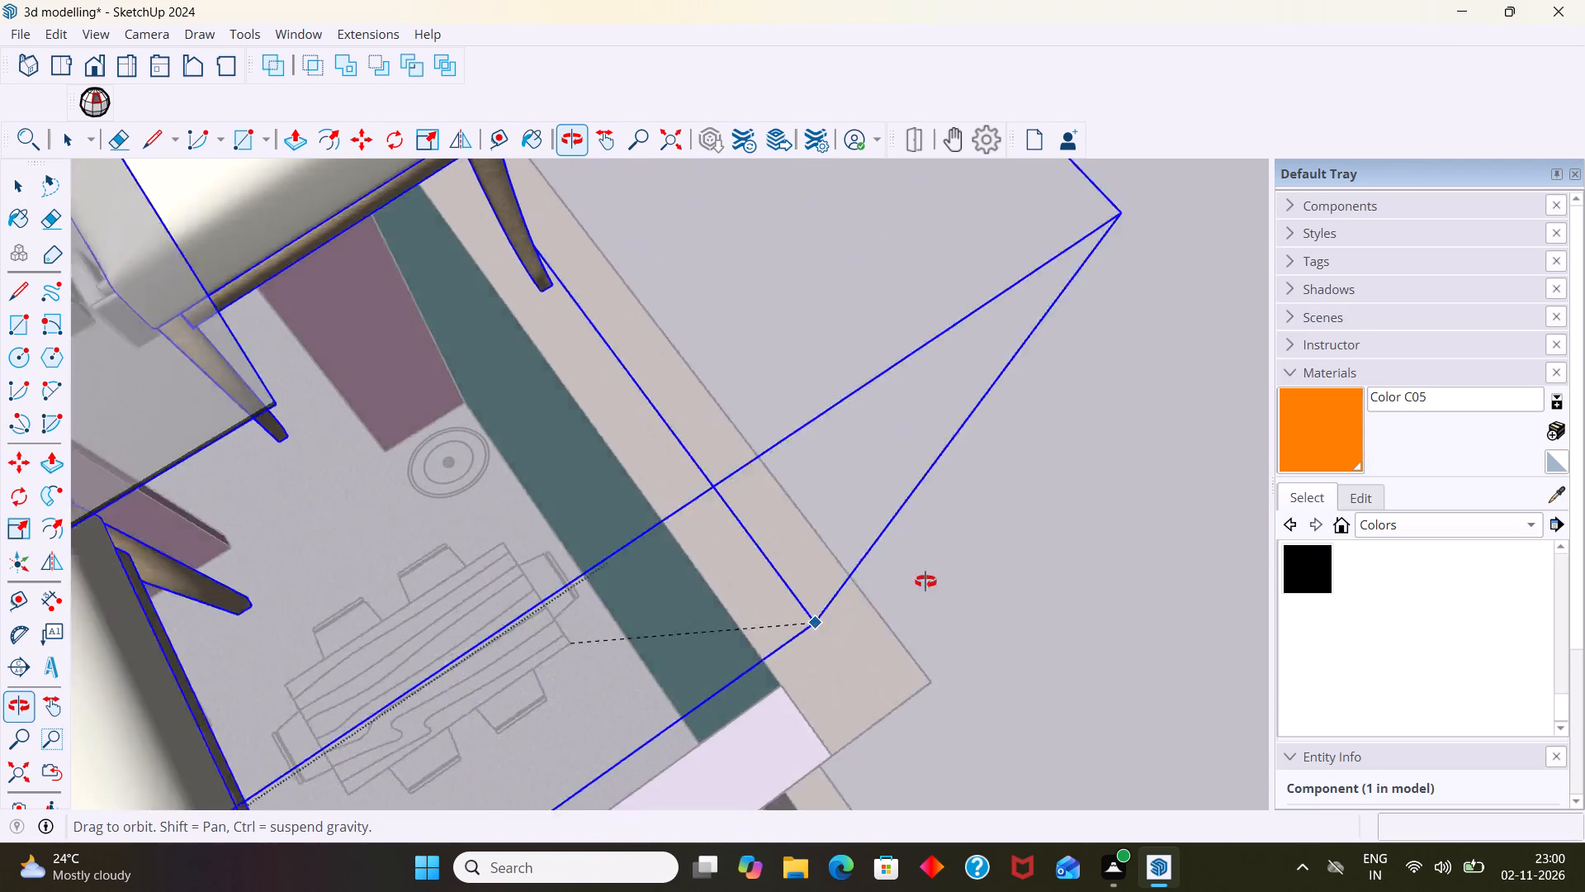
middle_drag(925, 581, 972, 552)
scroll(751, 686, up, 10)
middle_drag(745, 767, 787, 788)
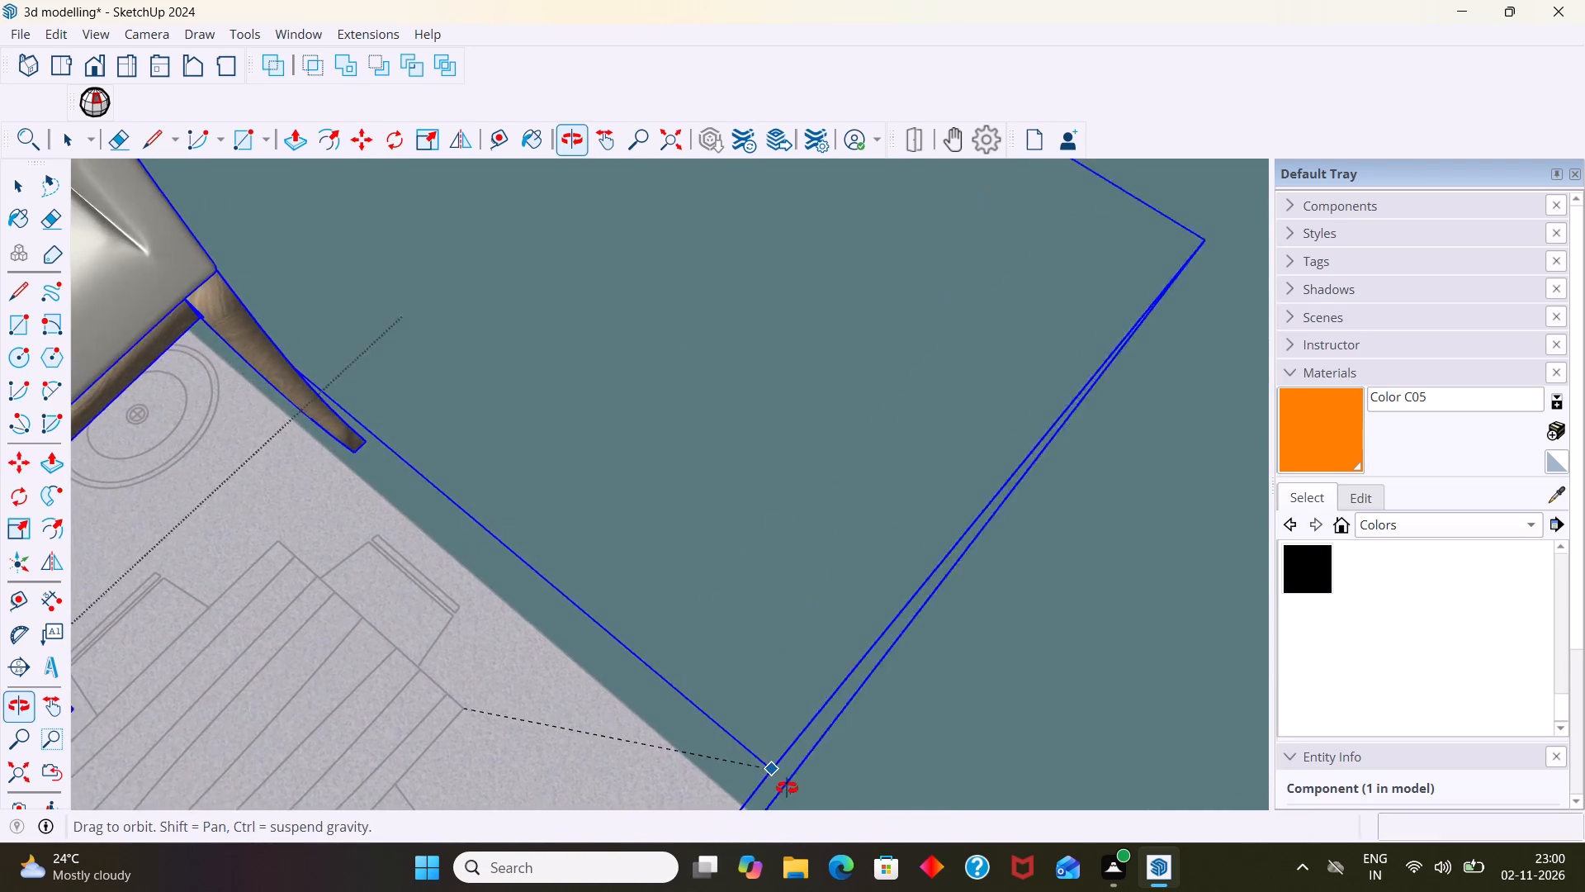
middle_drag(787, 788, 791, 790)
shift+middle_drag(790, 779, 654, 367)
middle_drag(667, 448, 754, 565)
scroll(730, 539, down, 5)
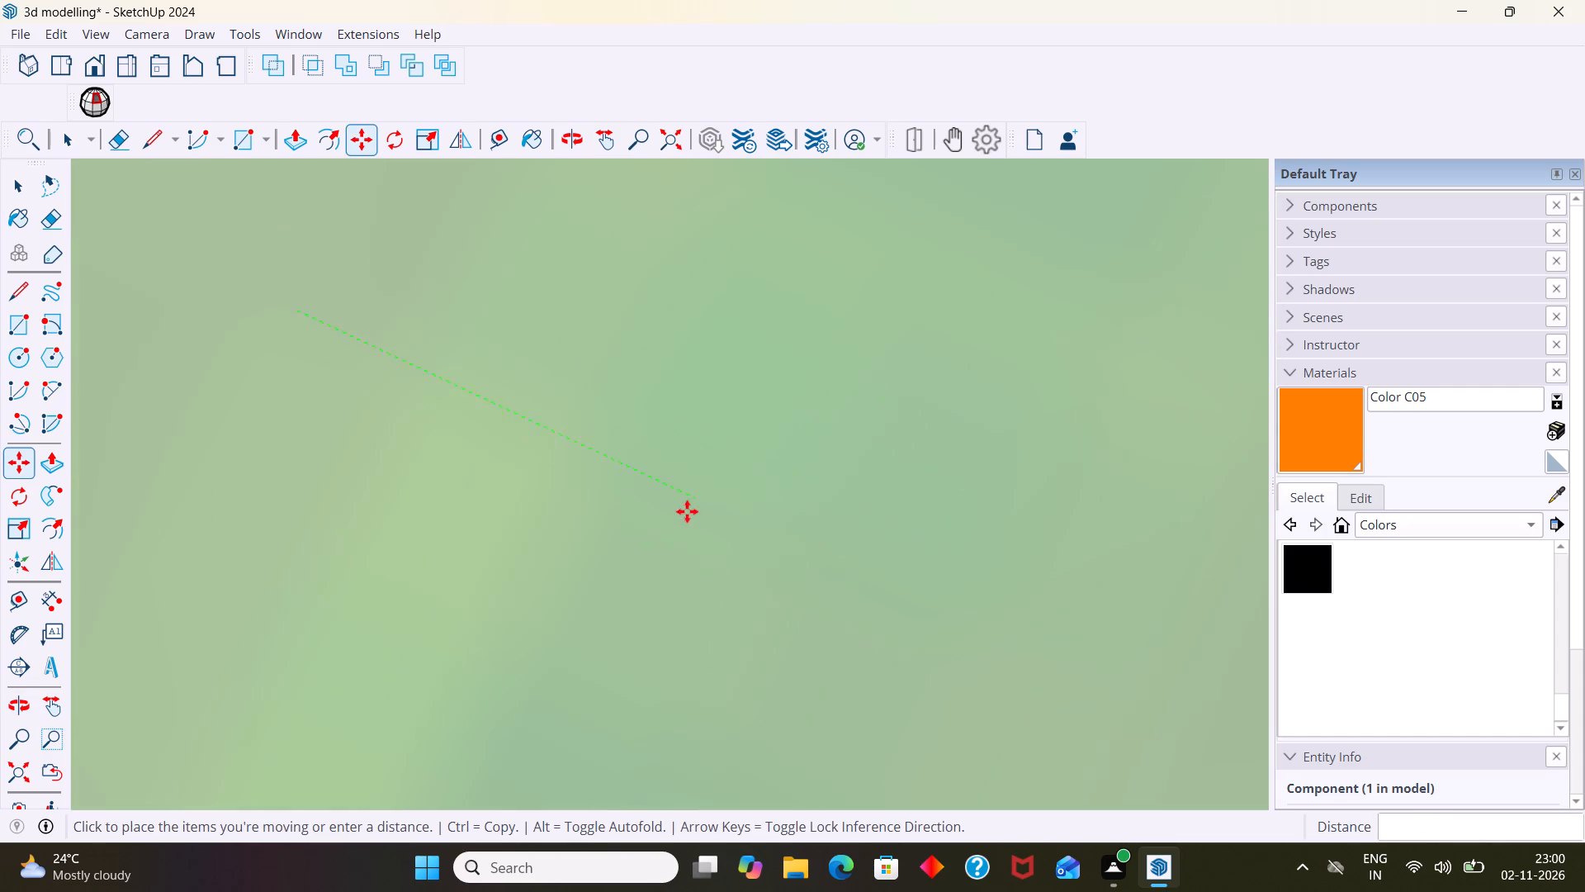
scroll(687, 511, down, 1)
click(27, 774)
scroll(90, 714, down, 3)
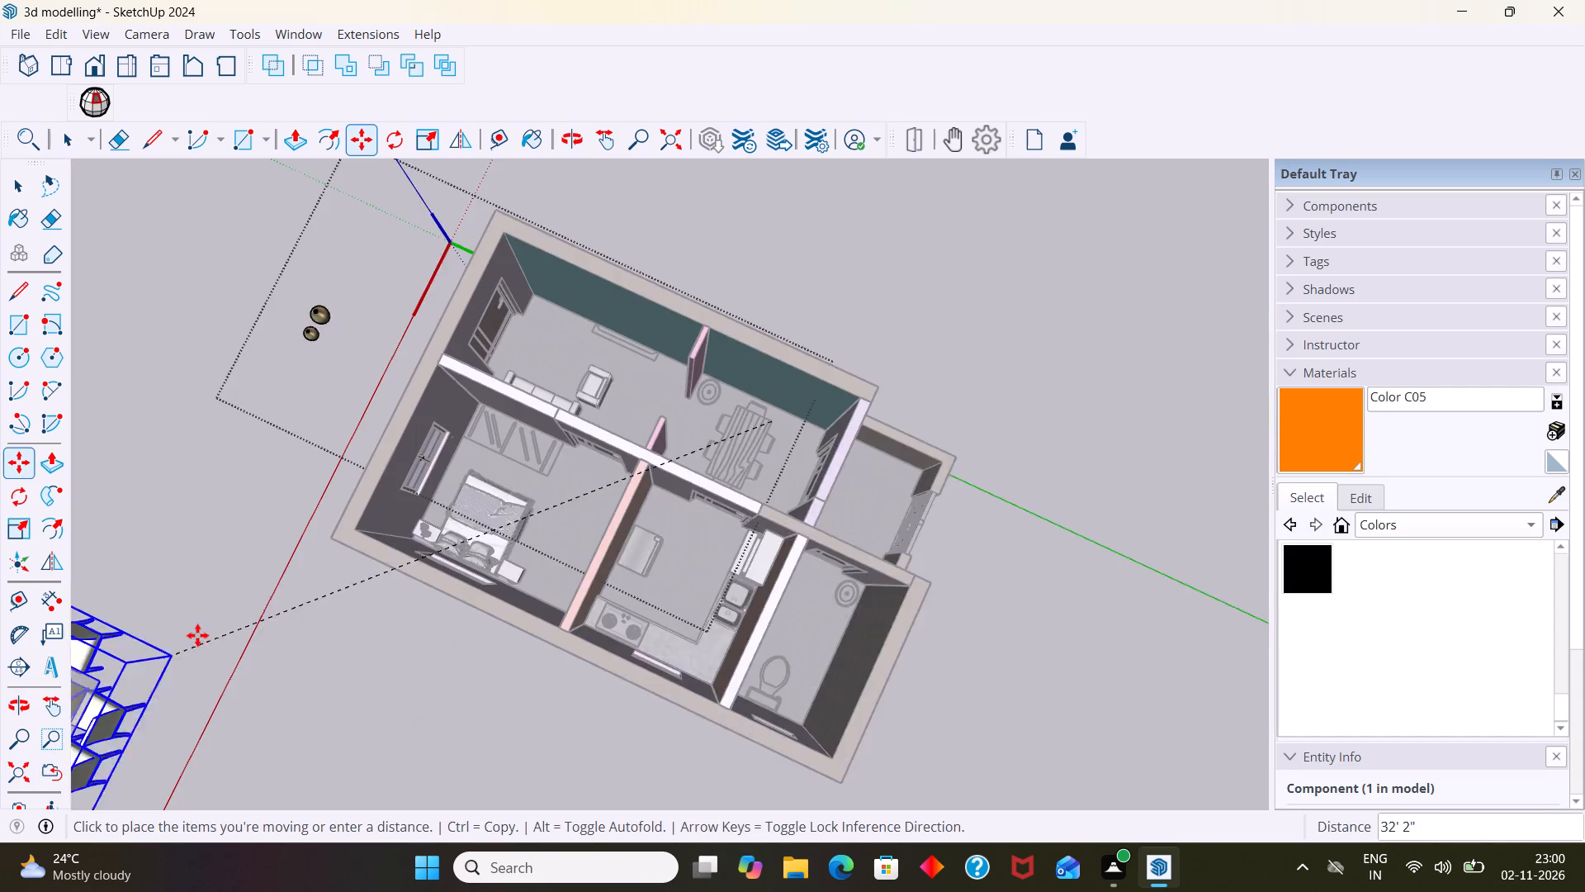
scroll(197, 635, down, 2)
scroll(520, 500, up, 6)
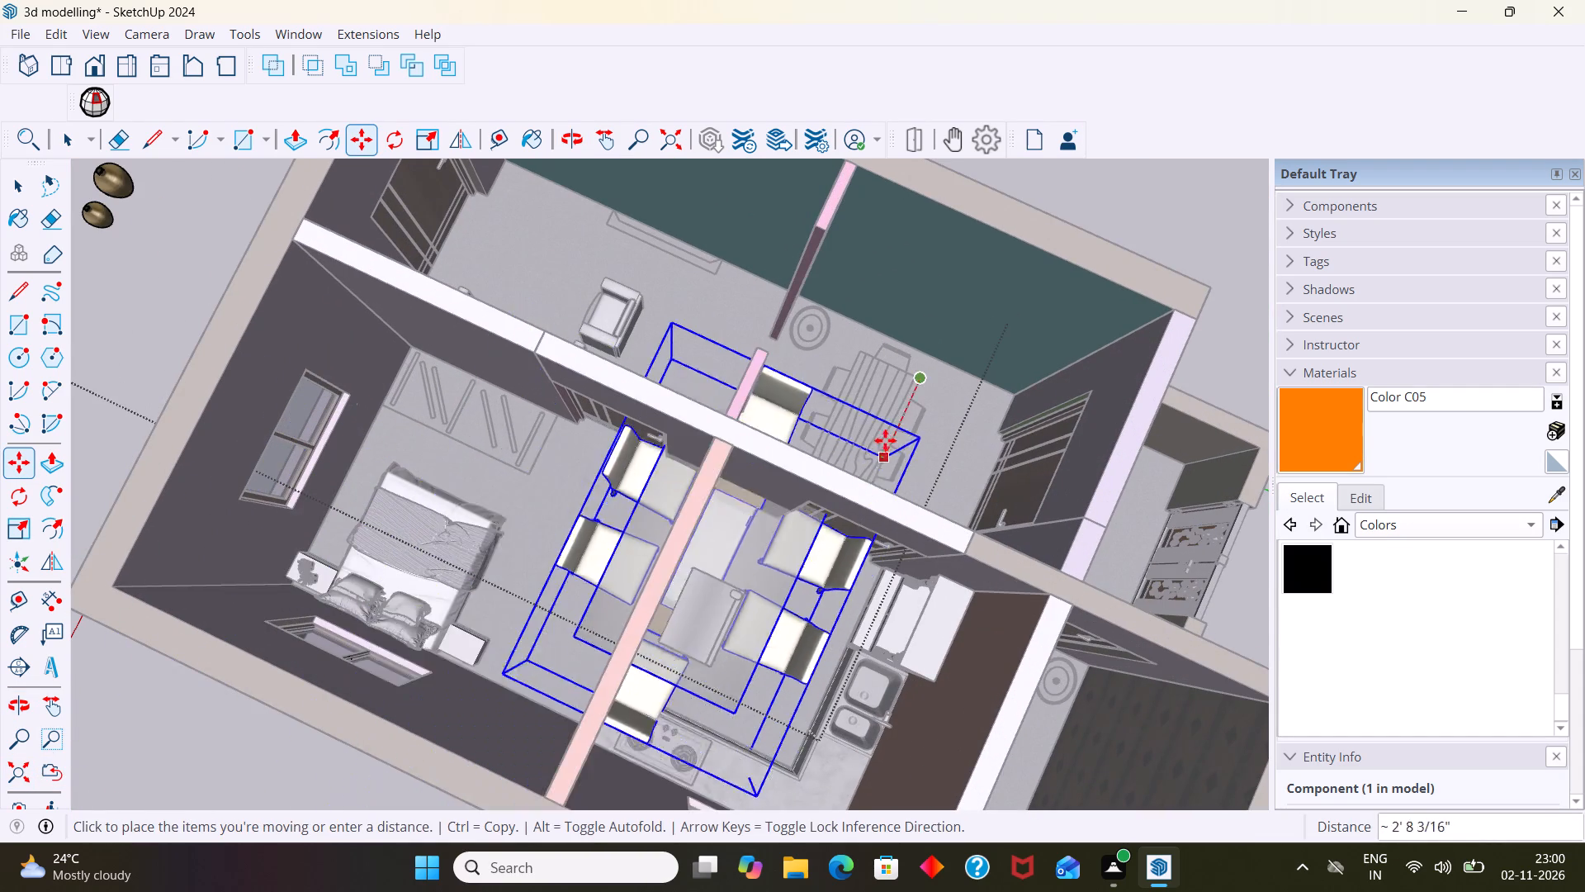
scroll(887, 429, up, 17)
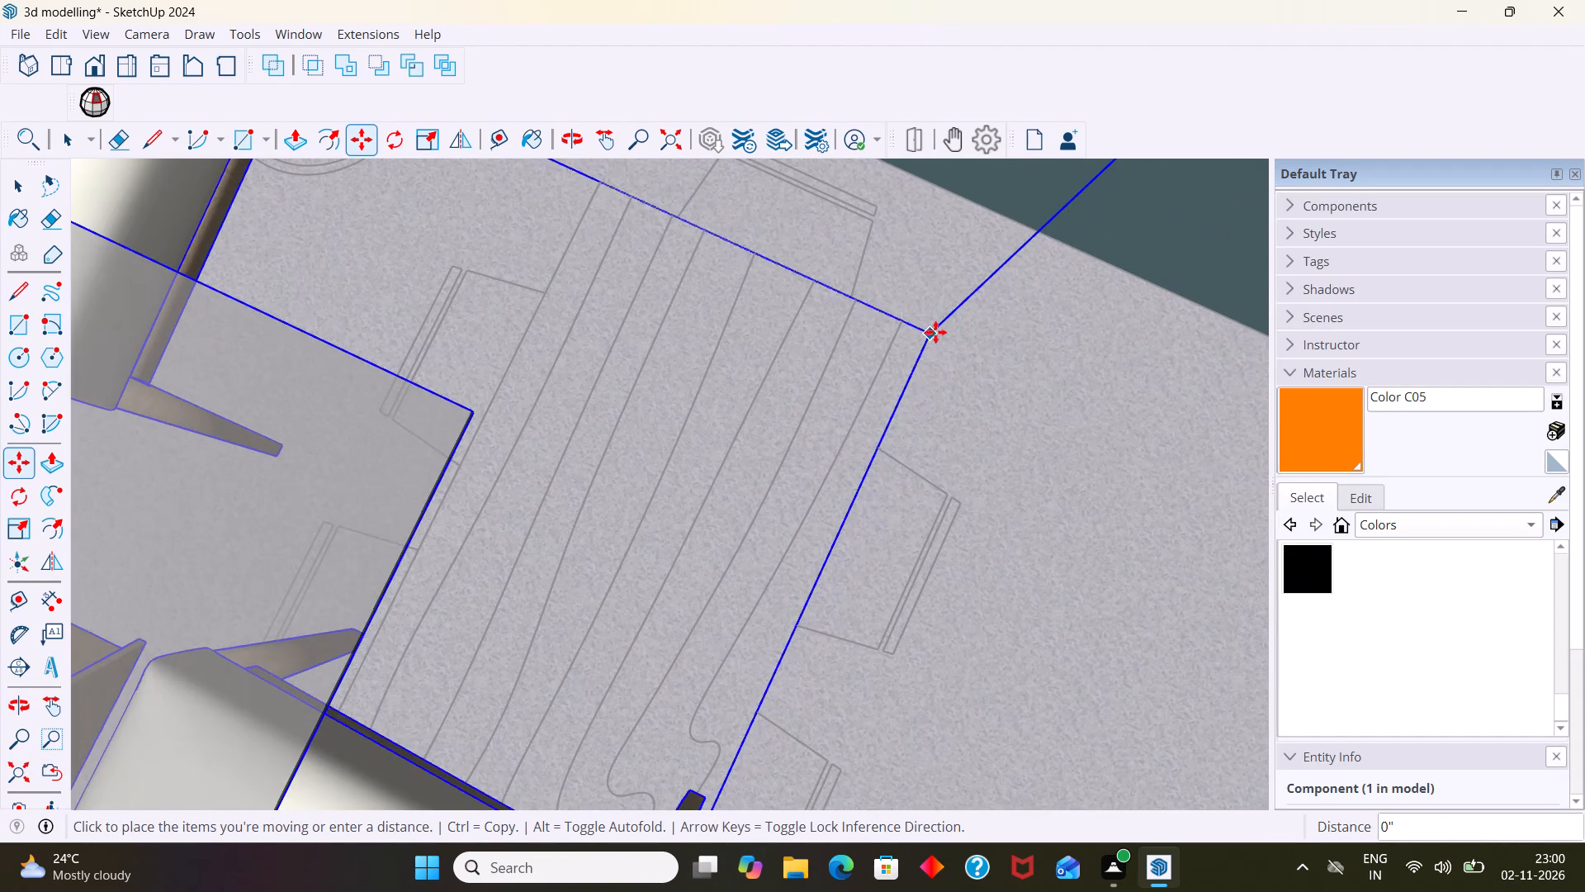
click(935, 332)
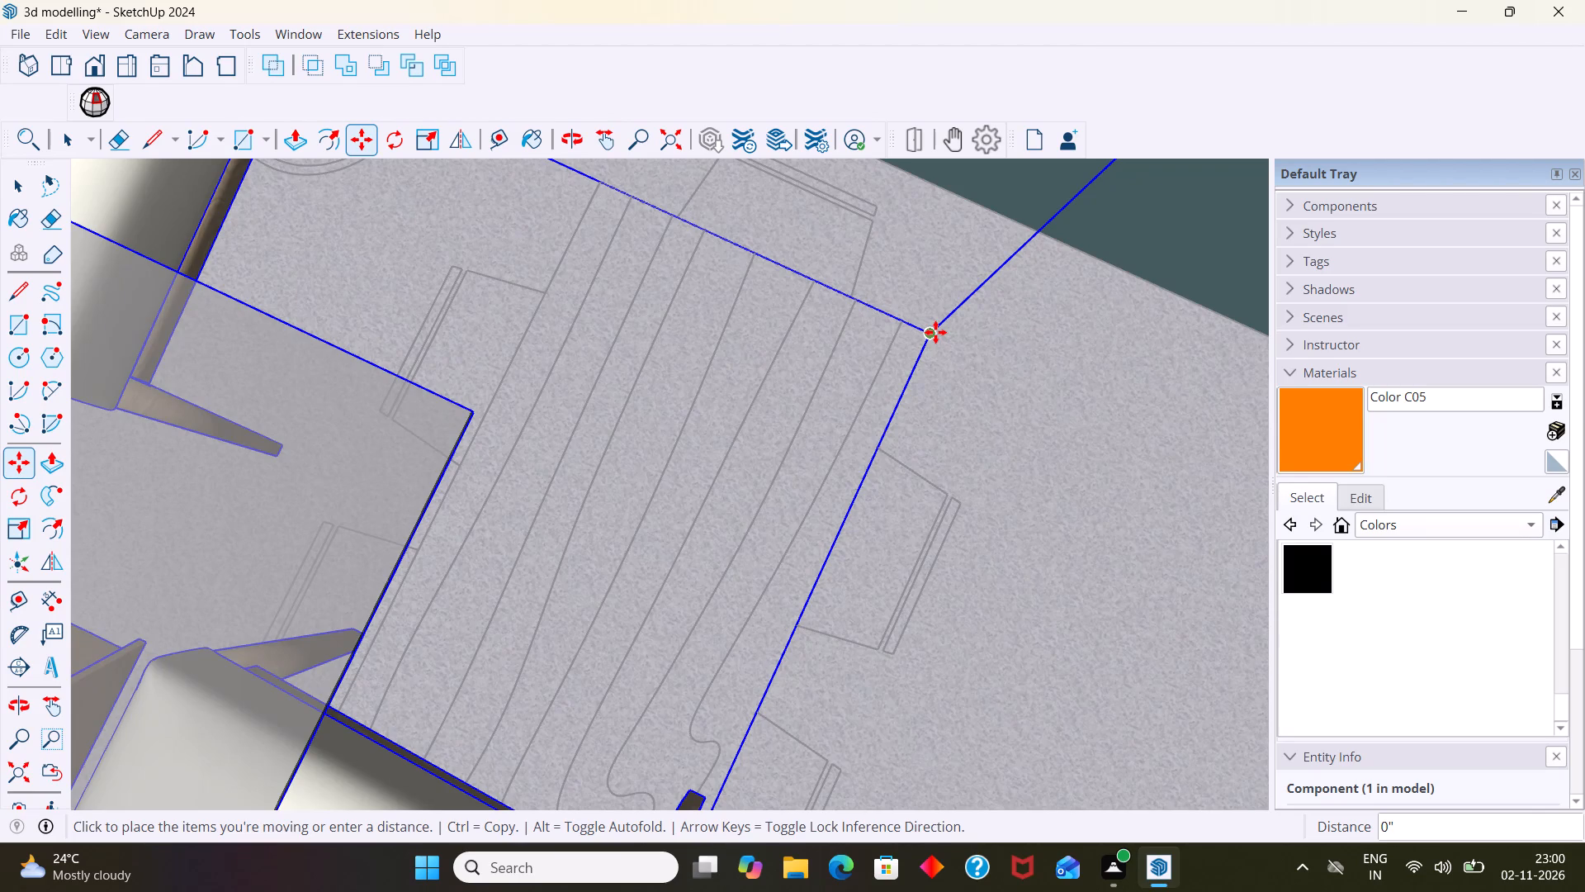
Scale the table-and-chairs group to about 0.44 along its length from the kitchen side, fitting it inside the dining room wall.
scroll(935, 332, down, 17)
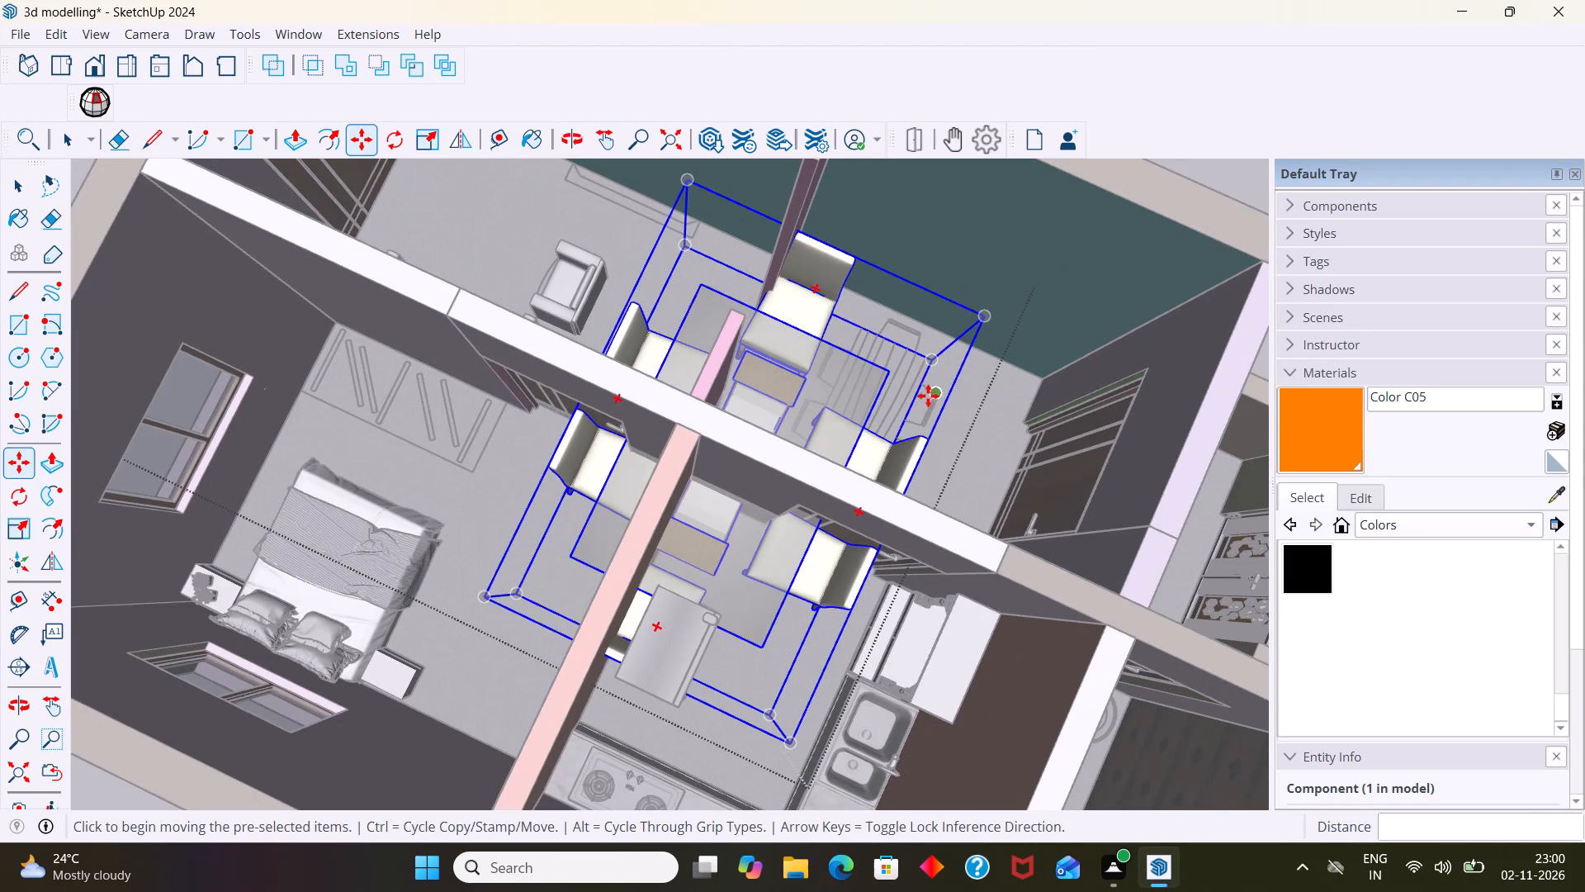
key(s)
middle_drag(755, 383, 814, 391)
middle_drag(774, 736, 716, 563)
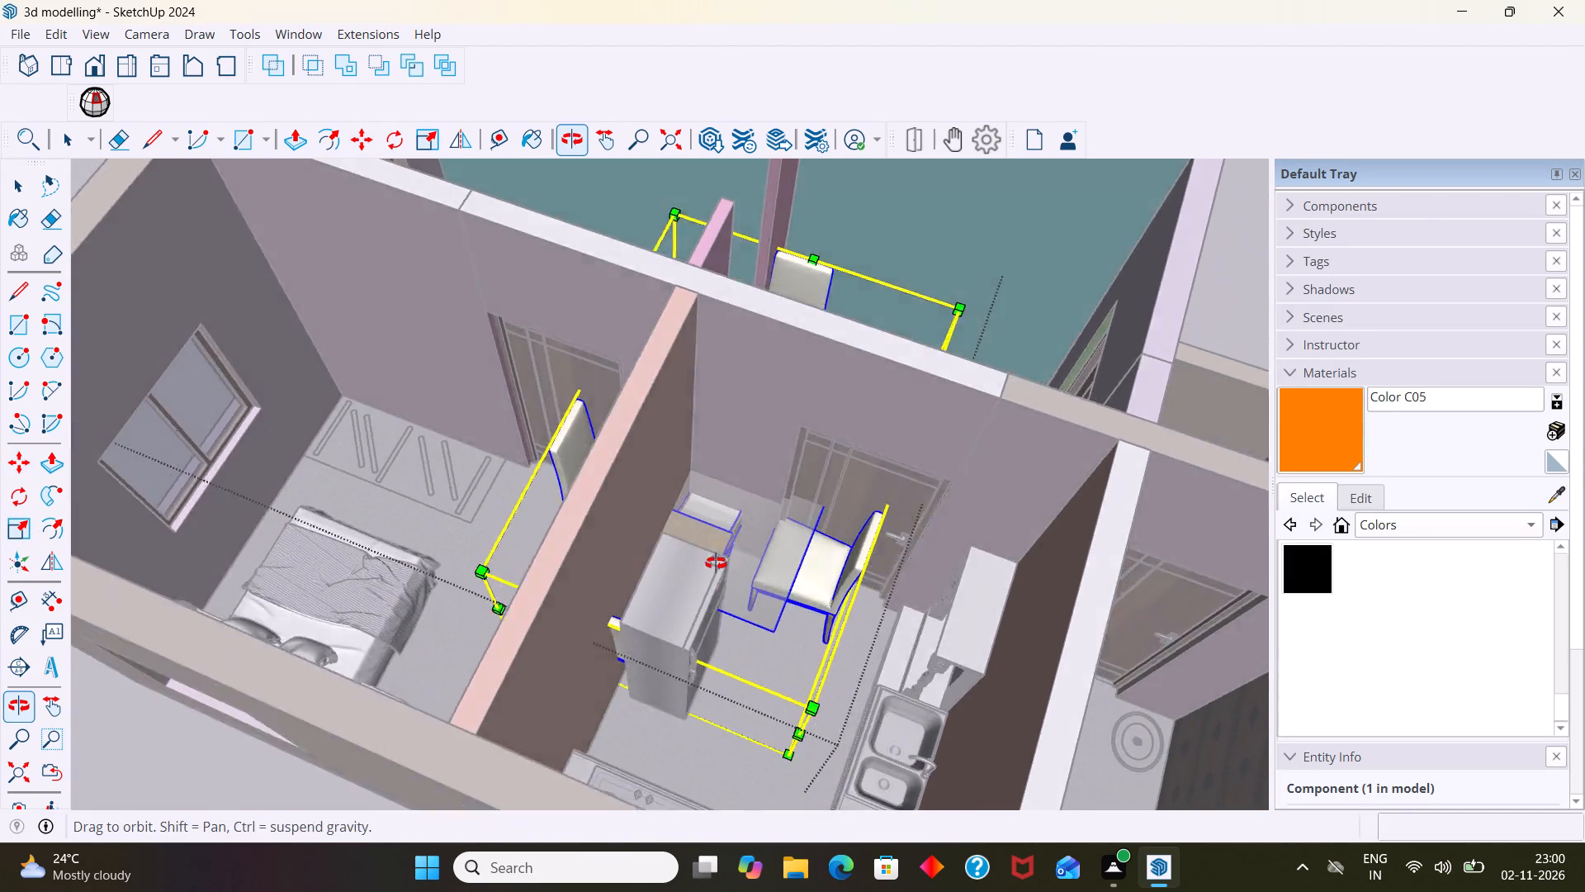
middle_drag(716, 563, 650, 545)
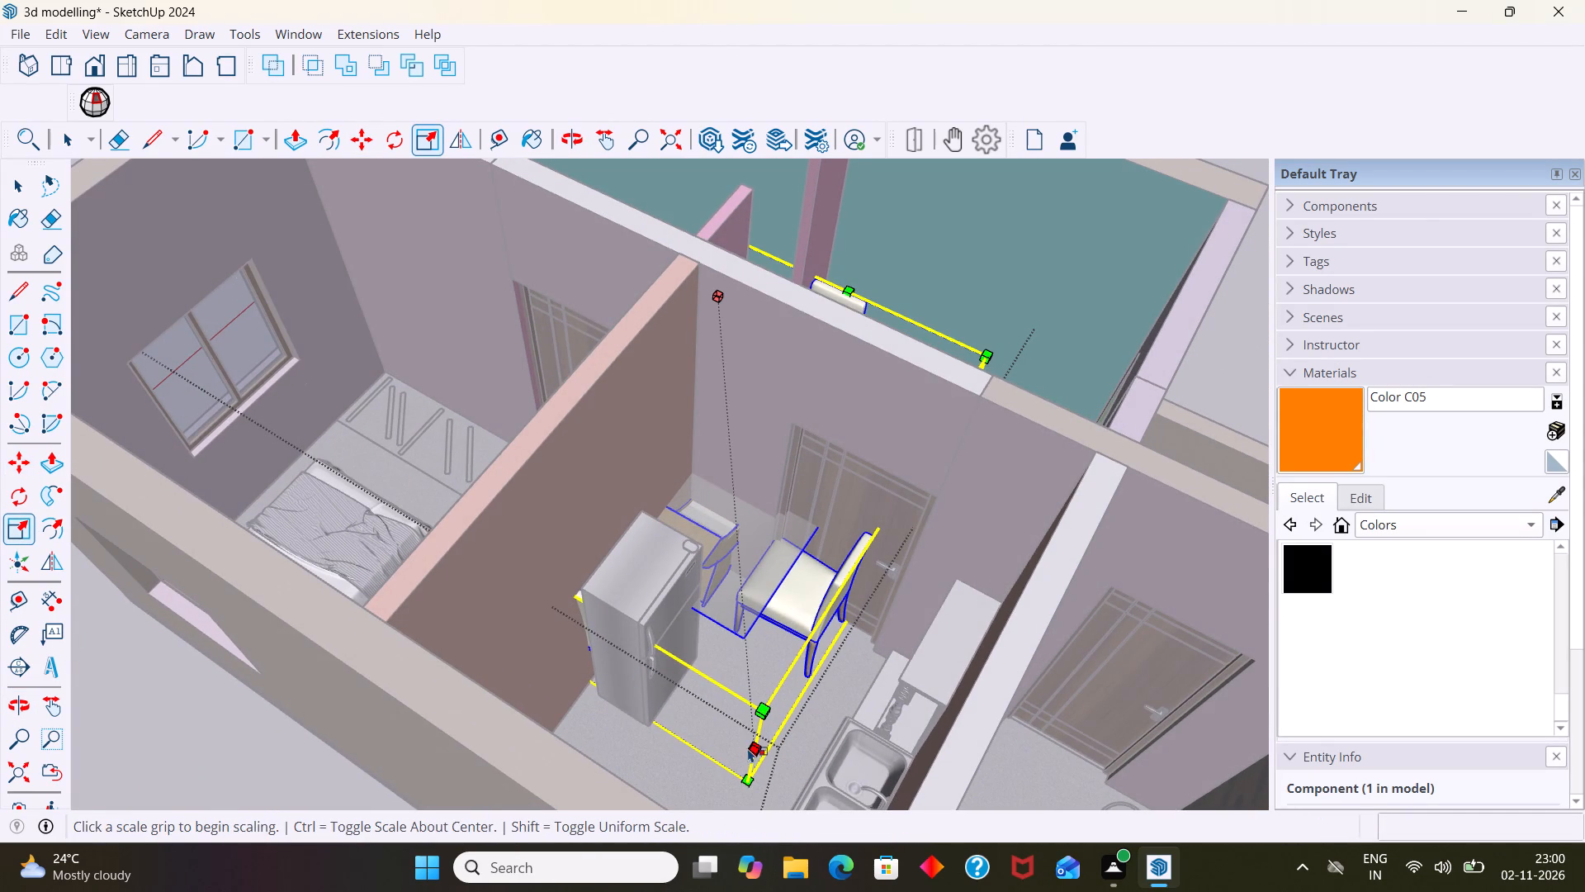
click(748, 748)
middle_drag(843, 544, 691, 659)
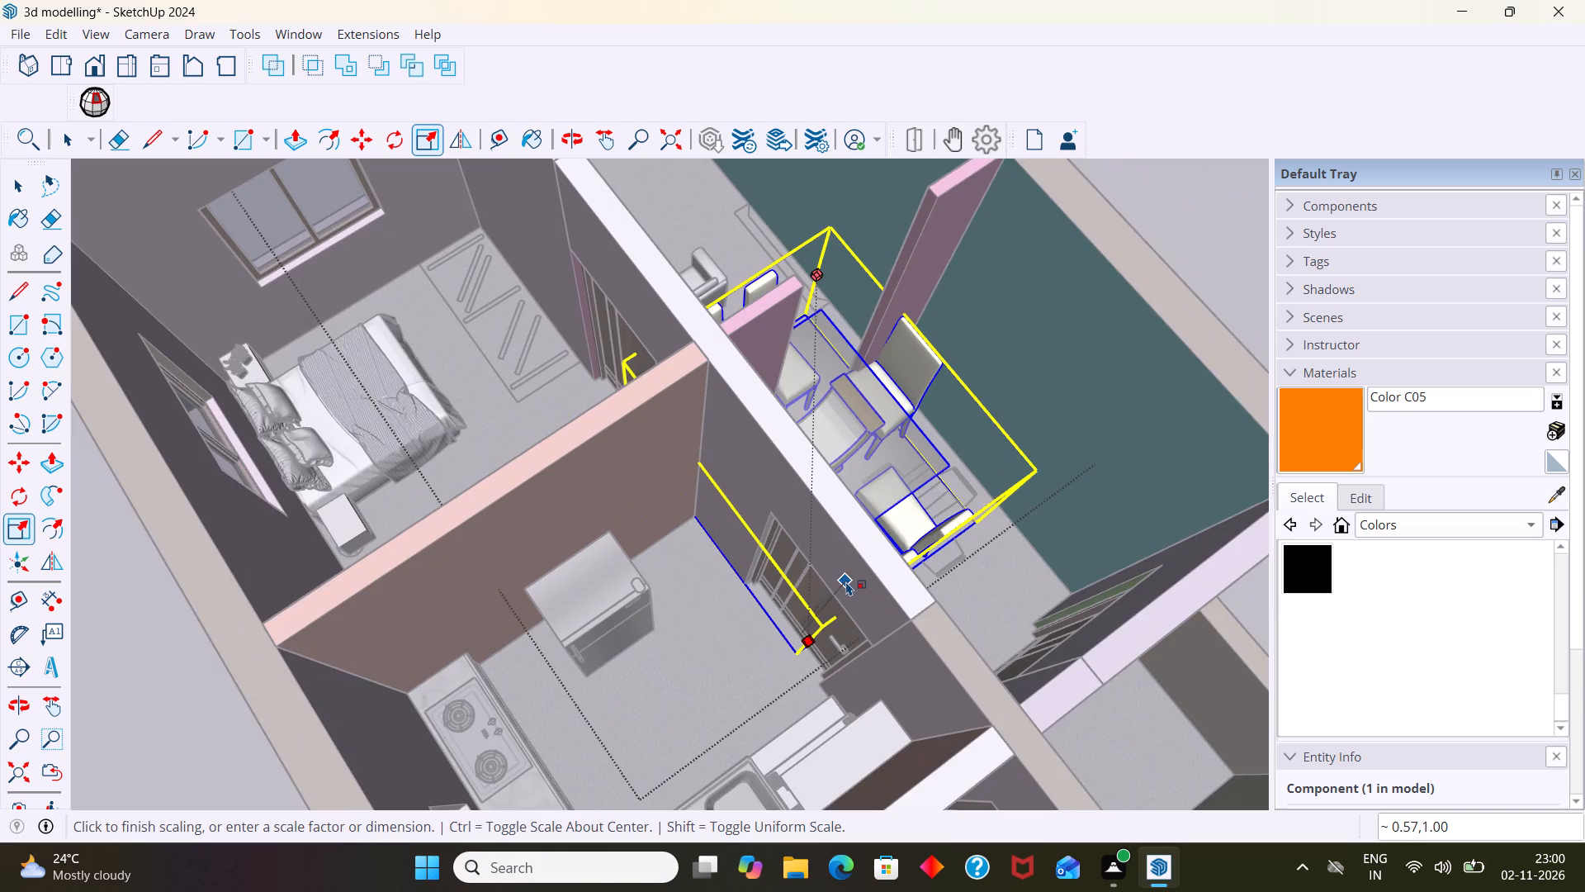
scroll(846, 581, up, 5)
middle_drag(952, 542, 757, 585)
scroll(834, 643, up, 2)
scroll(761, 706, up, 1)
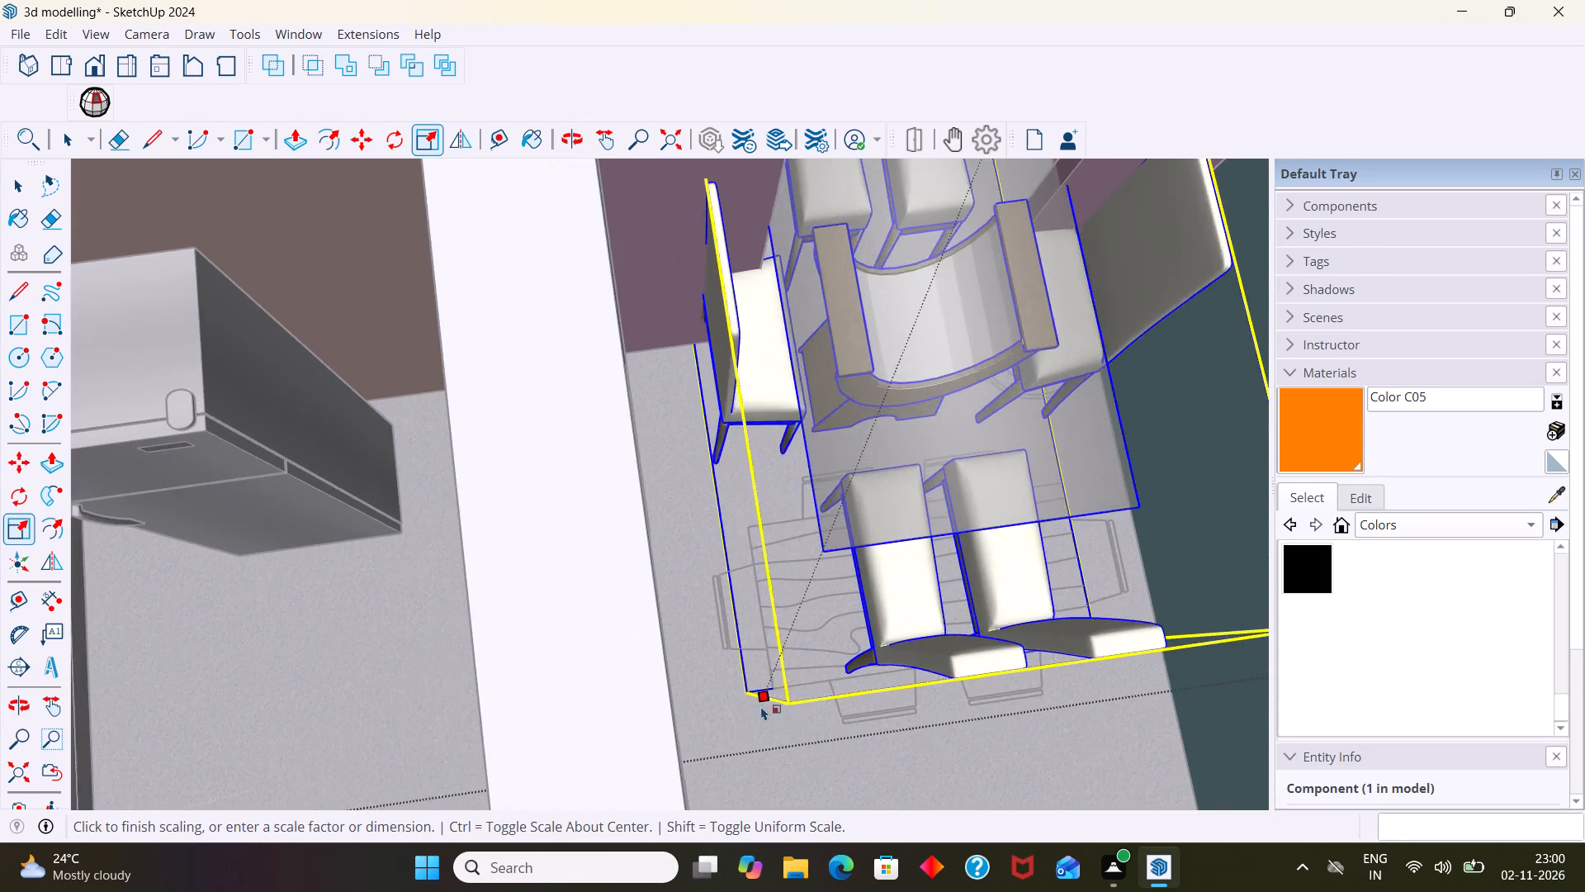
scroll(761, 706, up, 4)
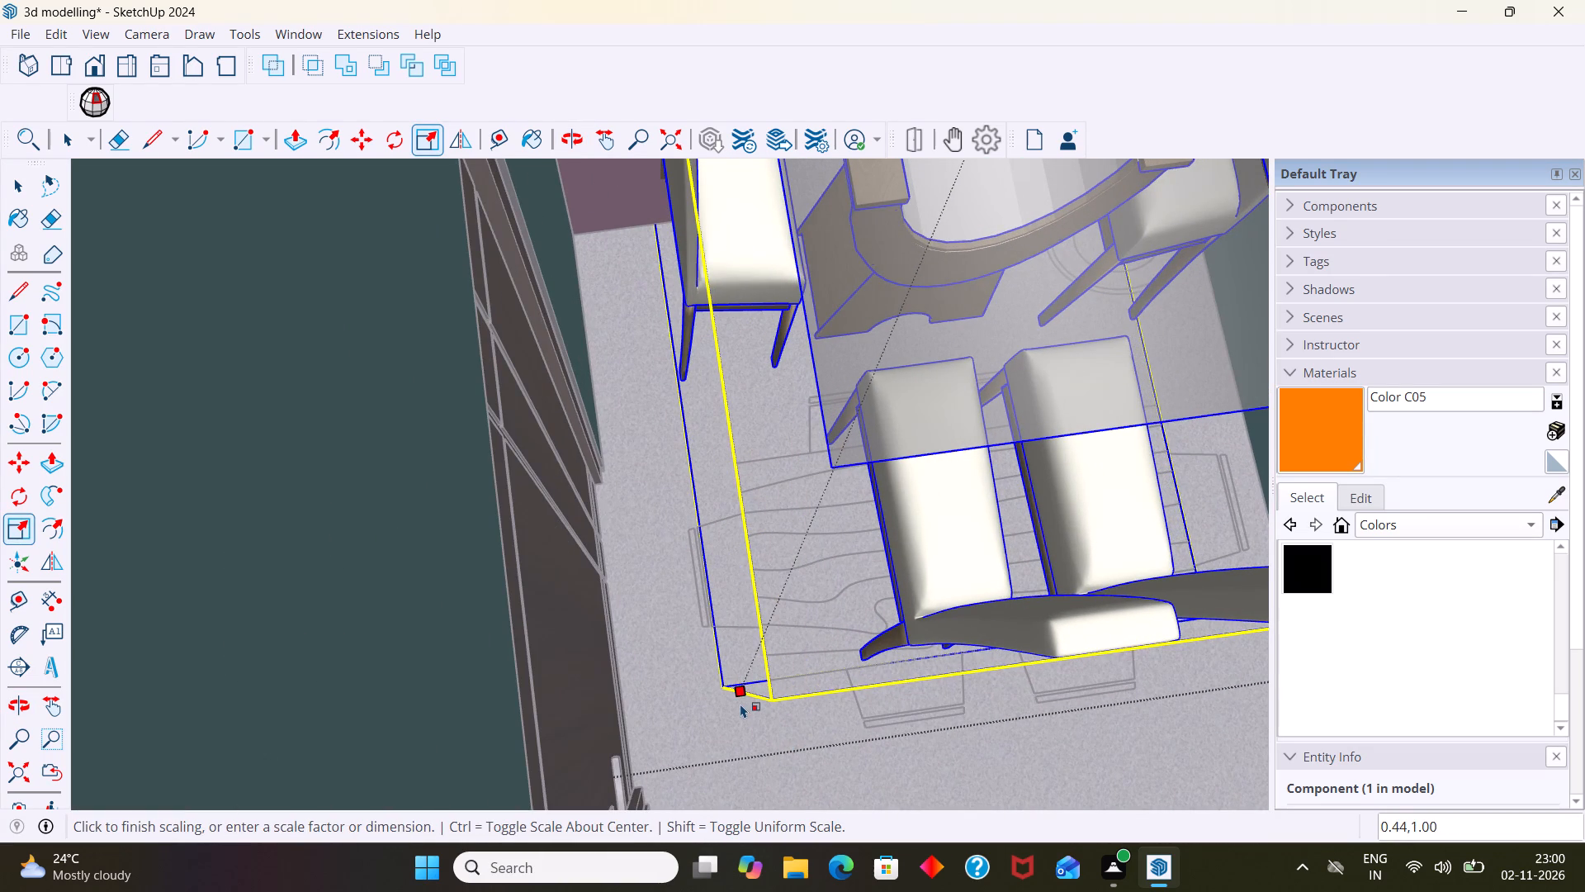
click(740, 702)
Scale the table-and-chairs group to about 0.35 along the green axis from the living room side.
scroll(740, 701, down, 9)
middle_drag(805, 658, 894, 667)
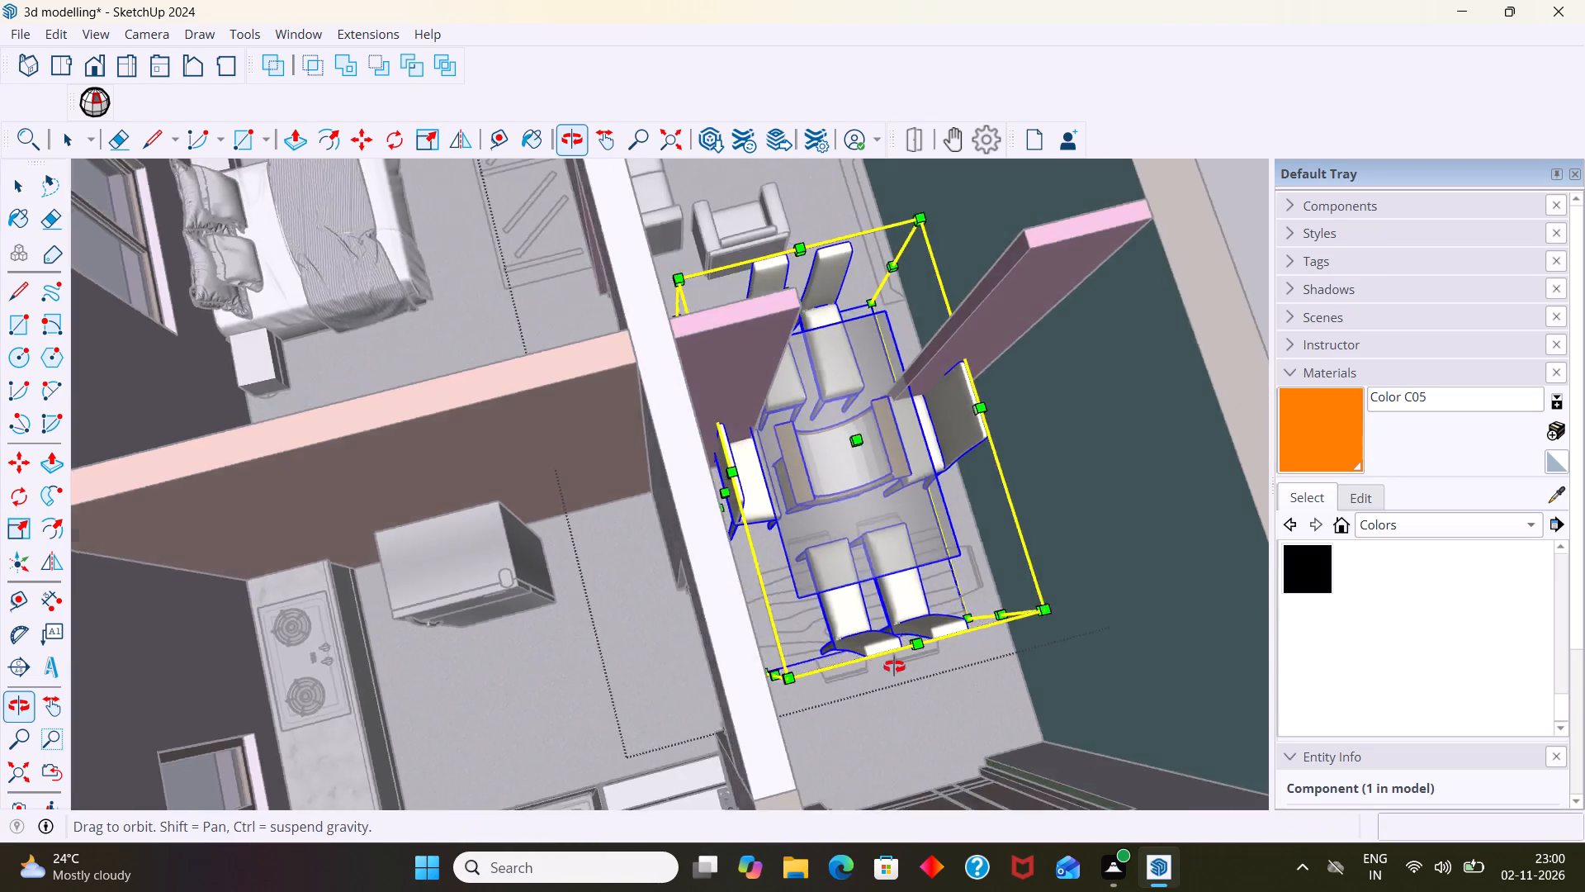
middle_drag(894, 667, 1142, 642)
scroll(491, 465, up, 1)
scroll(491, 464, down, 1)
shift+middle_drag(516, 420, 614, 681)
middle_drag(610, 678, 666, 633)
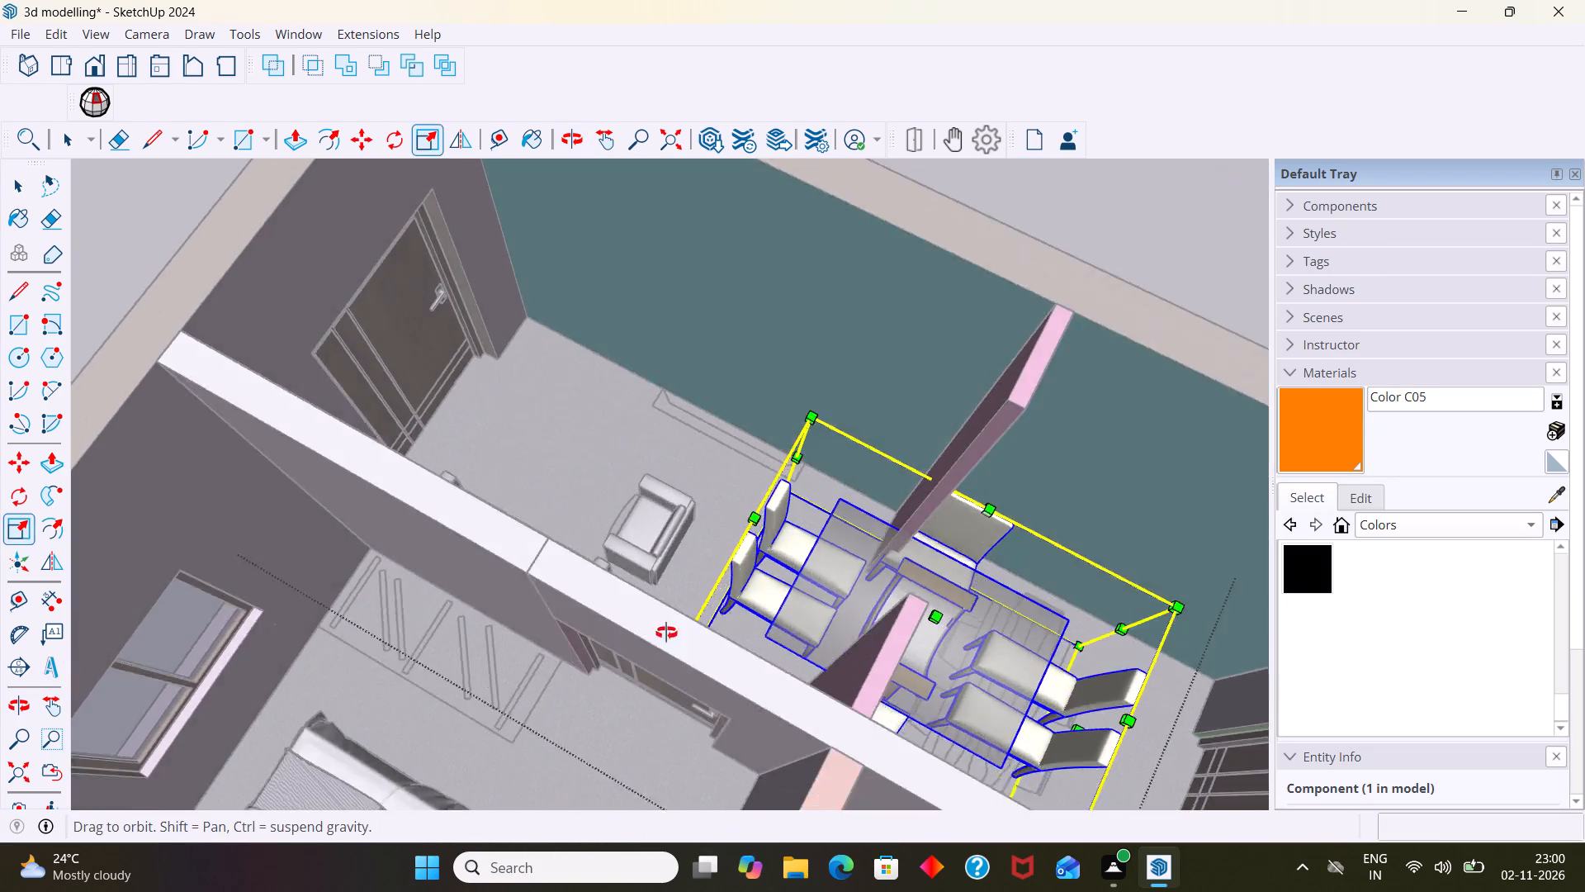
middle_drag(666, 633, 751, 571)
scroll(738, 515, up, 4)
middle_drag(739, 508, 915, 562)
scroll(807, 509, up, 5)
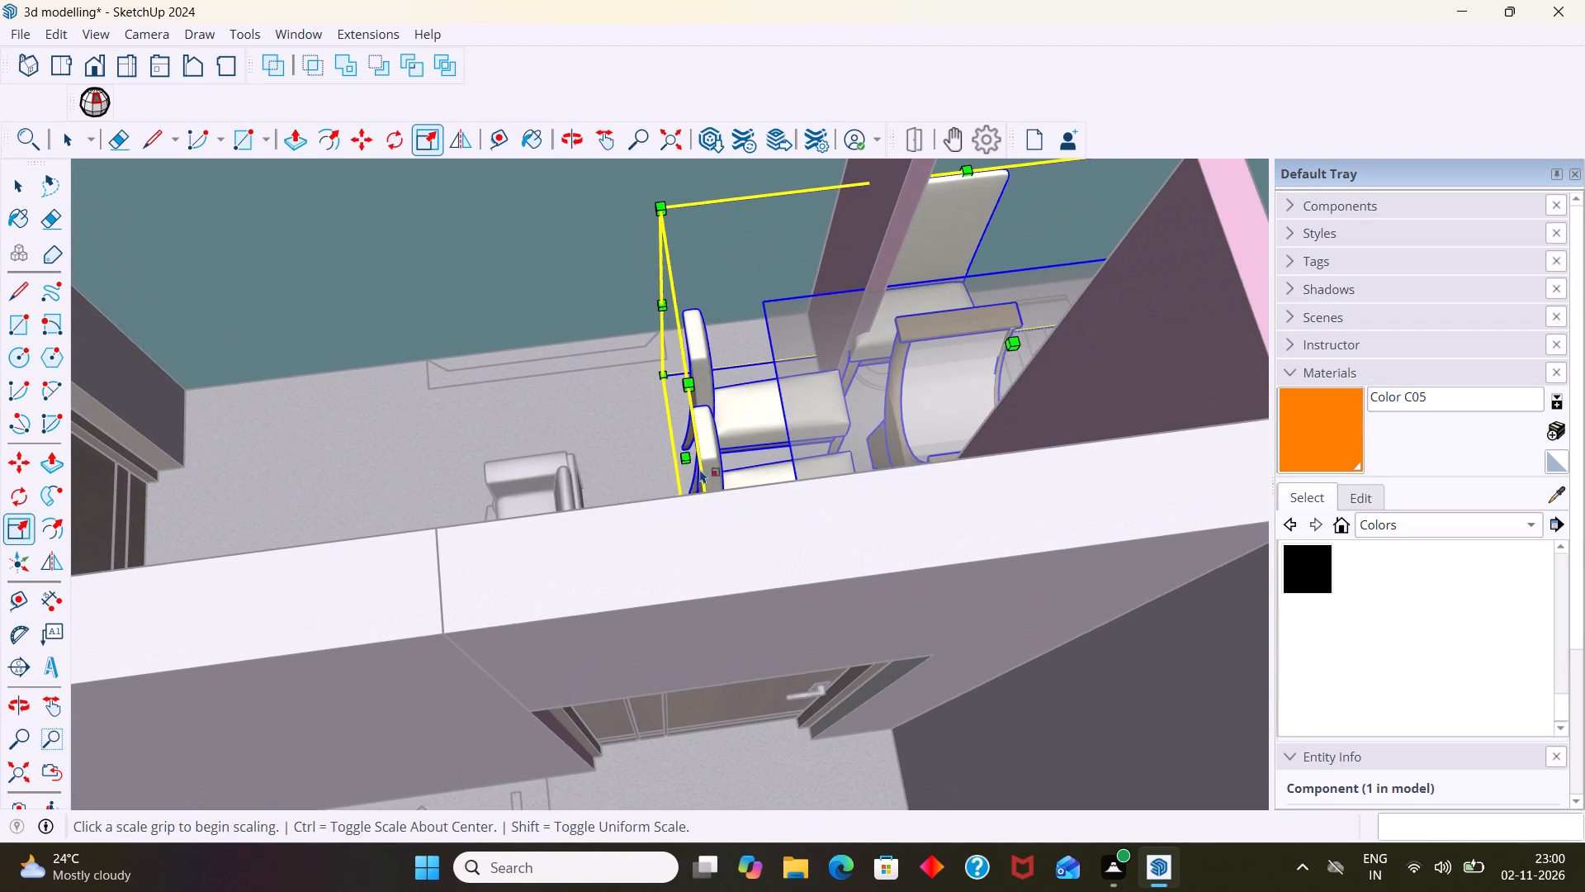
click(691, 462)
scroll(754, 442, down, 4)
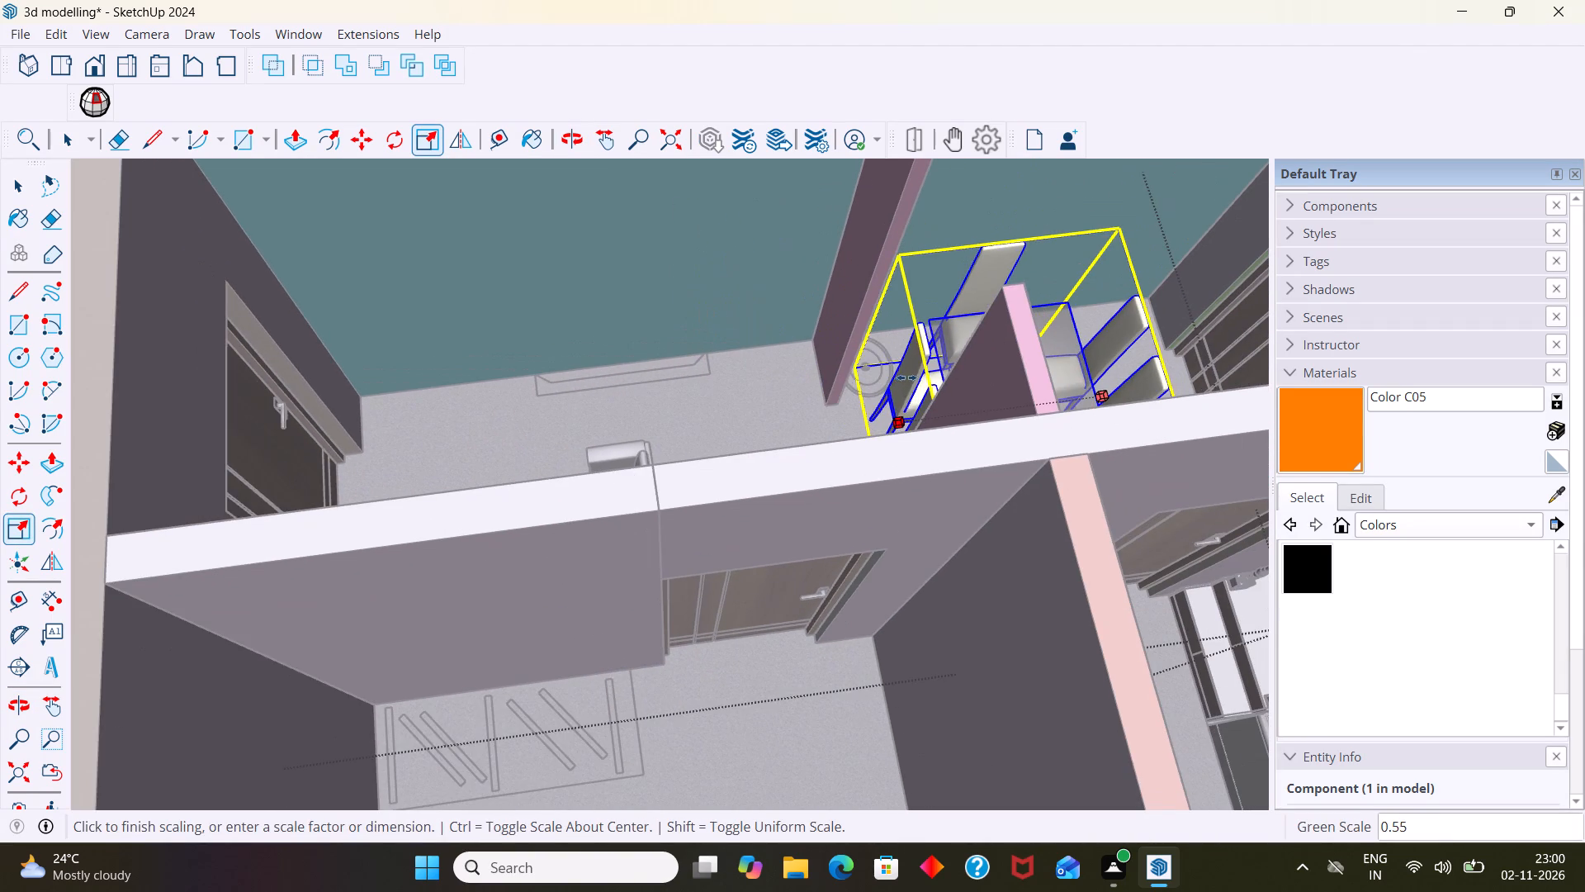
middle_drag(906, 377, 521, 363)
middle_drag(536, 366, 504, 529)
scroll(571, 462, up, 5)
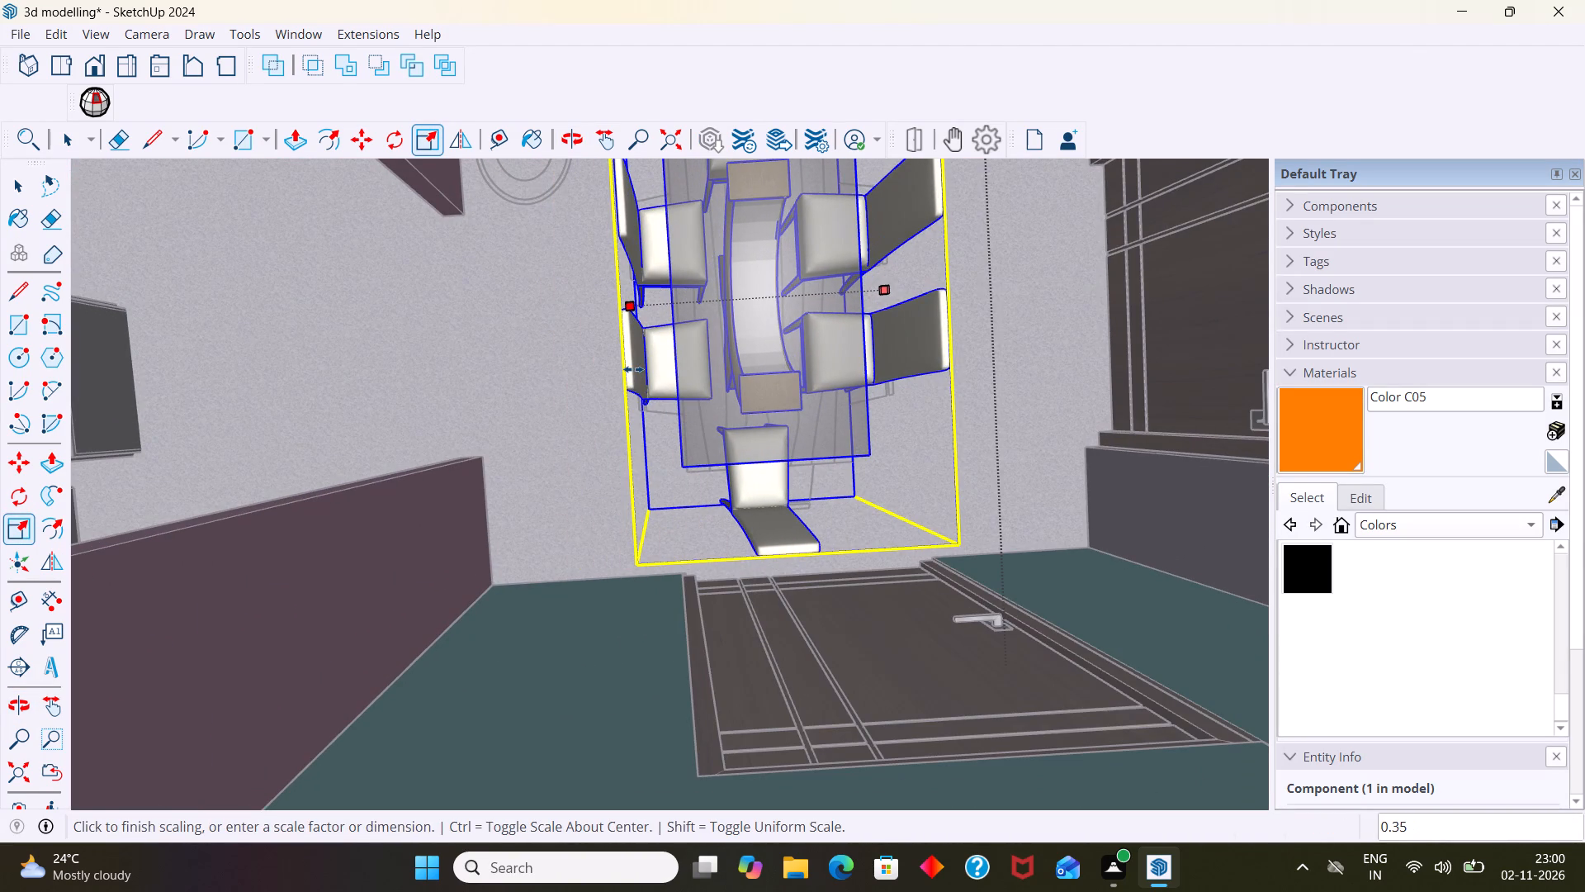
click(633, 369)
Scale the table-and-chairs group to 0.88 along the red axis from the kitchen side.
scroll(632, 369, down, 6)
middle_drag(703, 386, 93, 348)
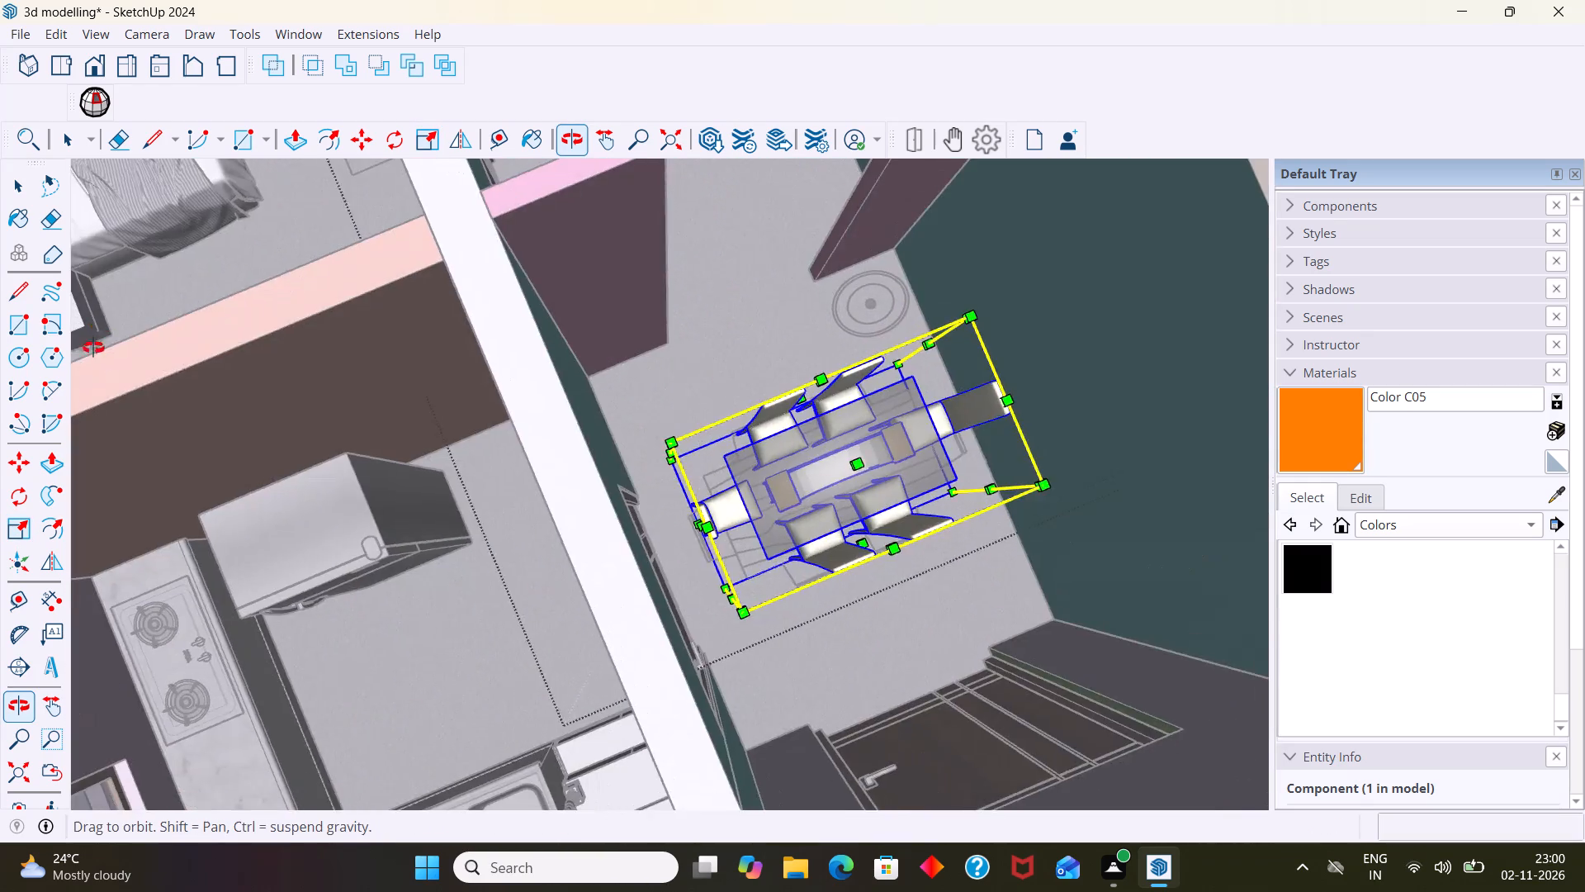
middle_drag(93, 348, 97, 358)
scroll(811, 495, up, 3)
middle_drag(772, 522, 674, 321)
scroll(622, 398, up, 2)
middle_drag(635, 434, 706, 477)
scroll(704, 476, up, 1)
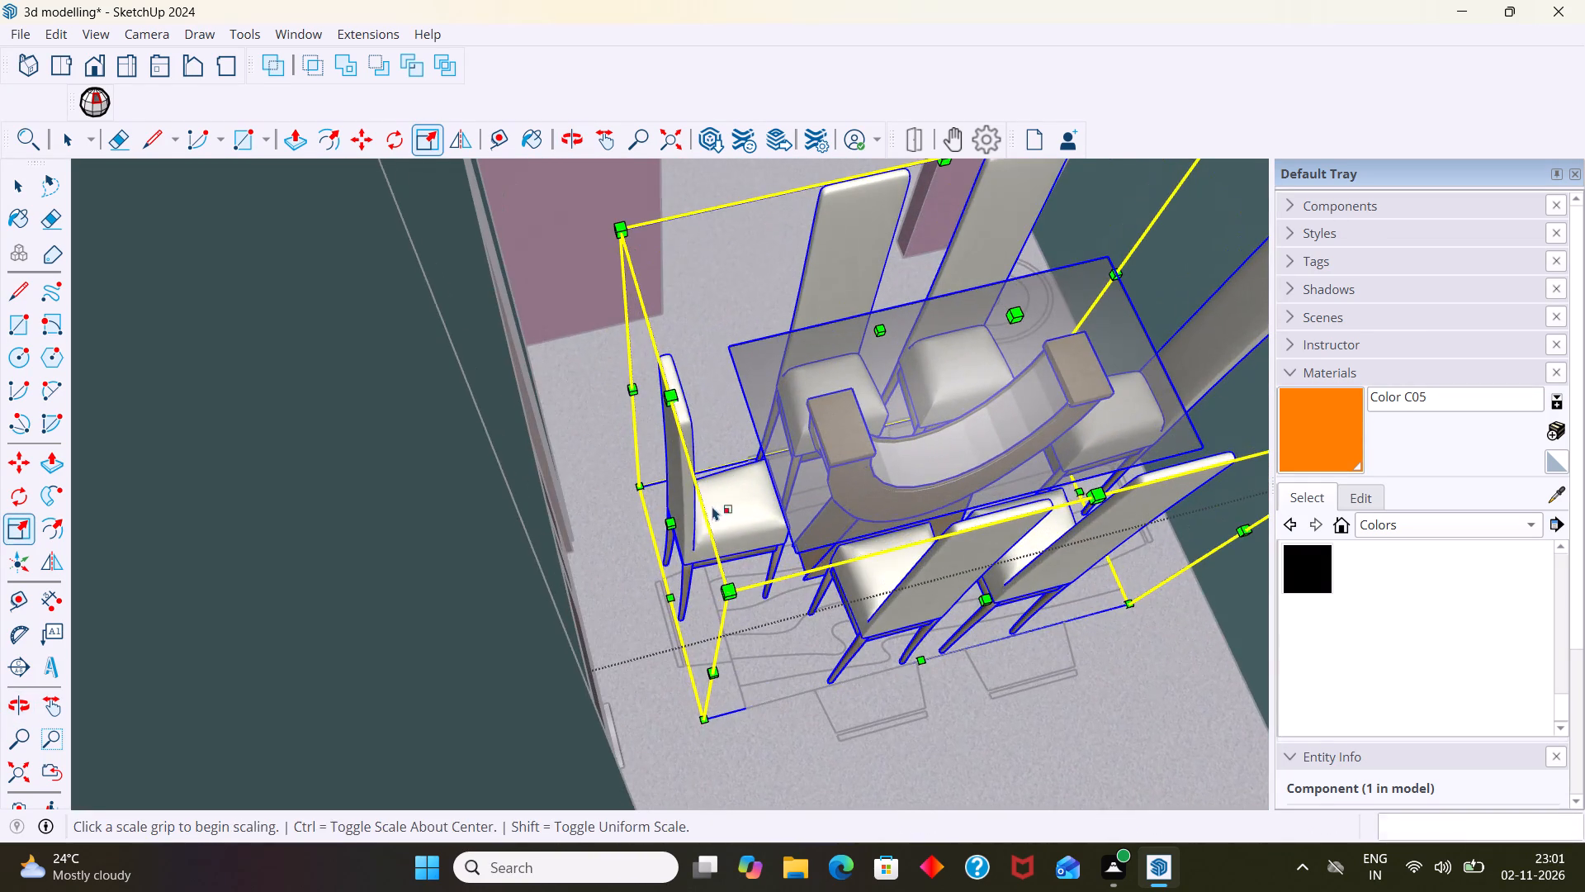
click(674, 526)
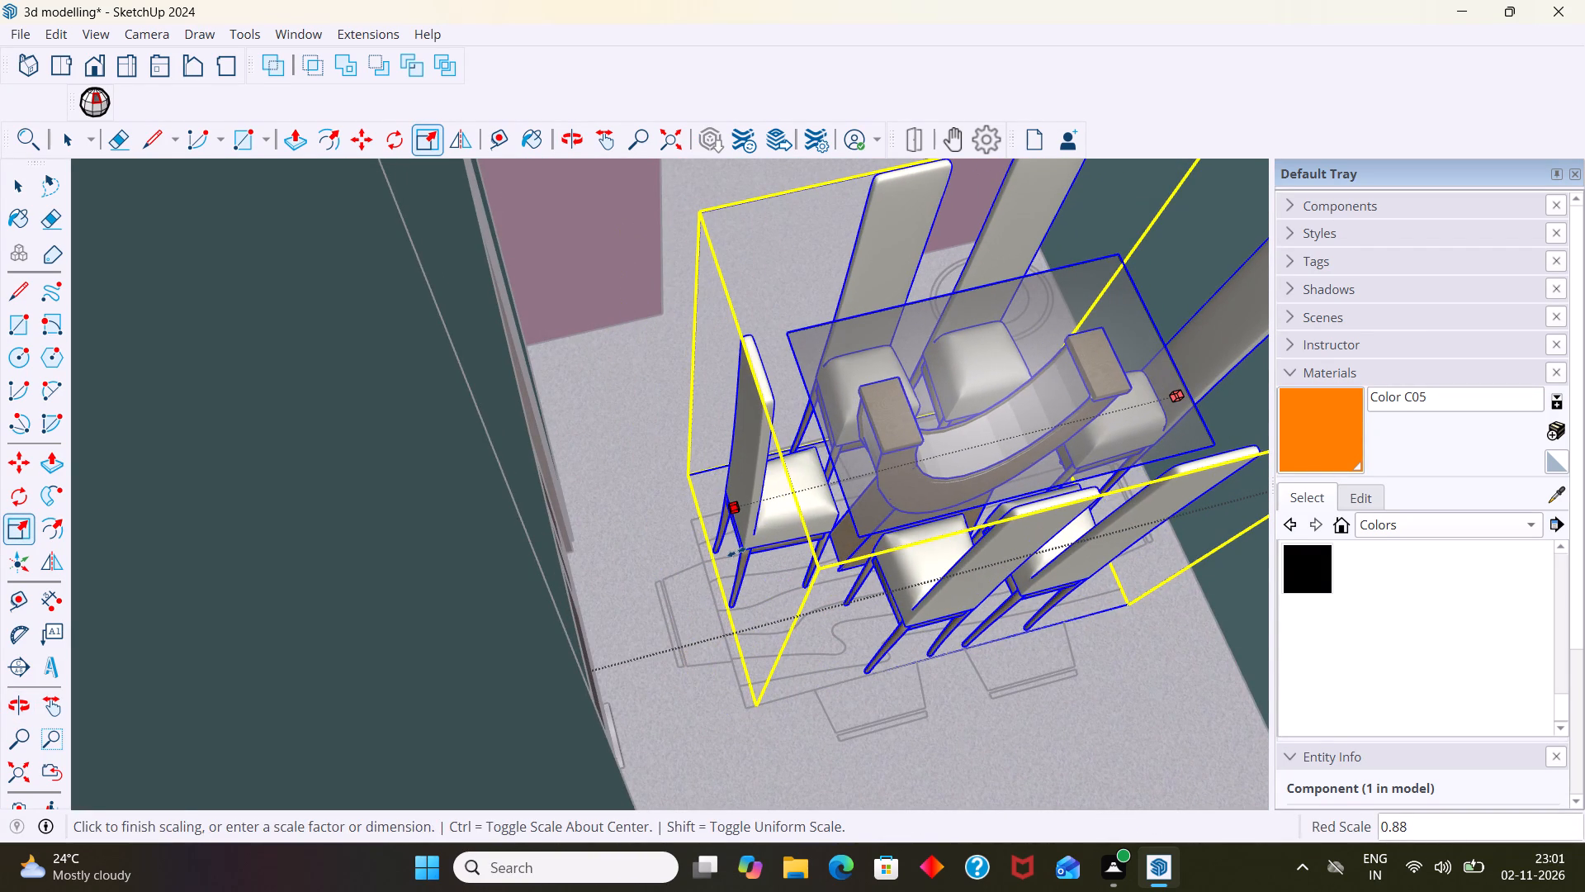
click(736, 552)
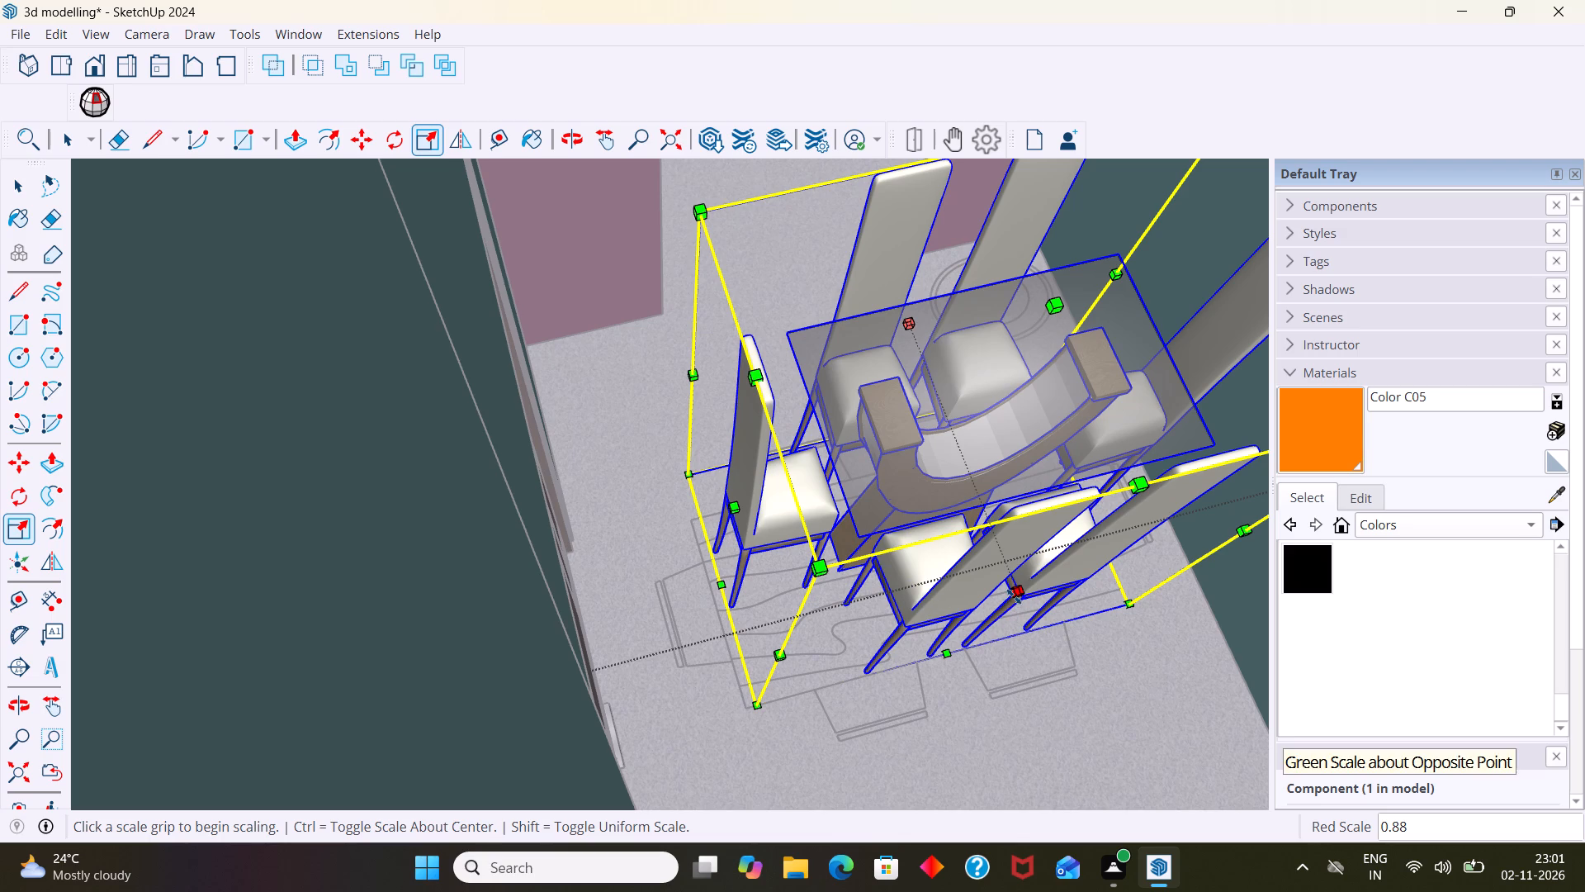
Scale the table-and-chairs group to about 1.21 along the green axis from the entrance door side, ending the component edit.
click(1018, 596)
click(1049, 653)
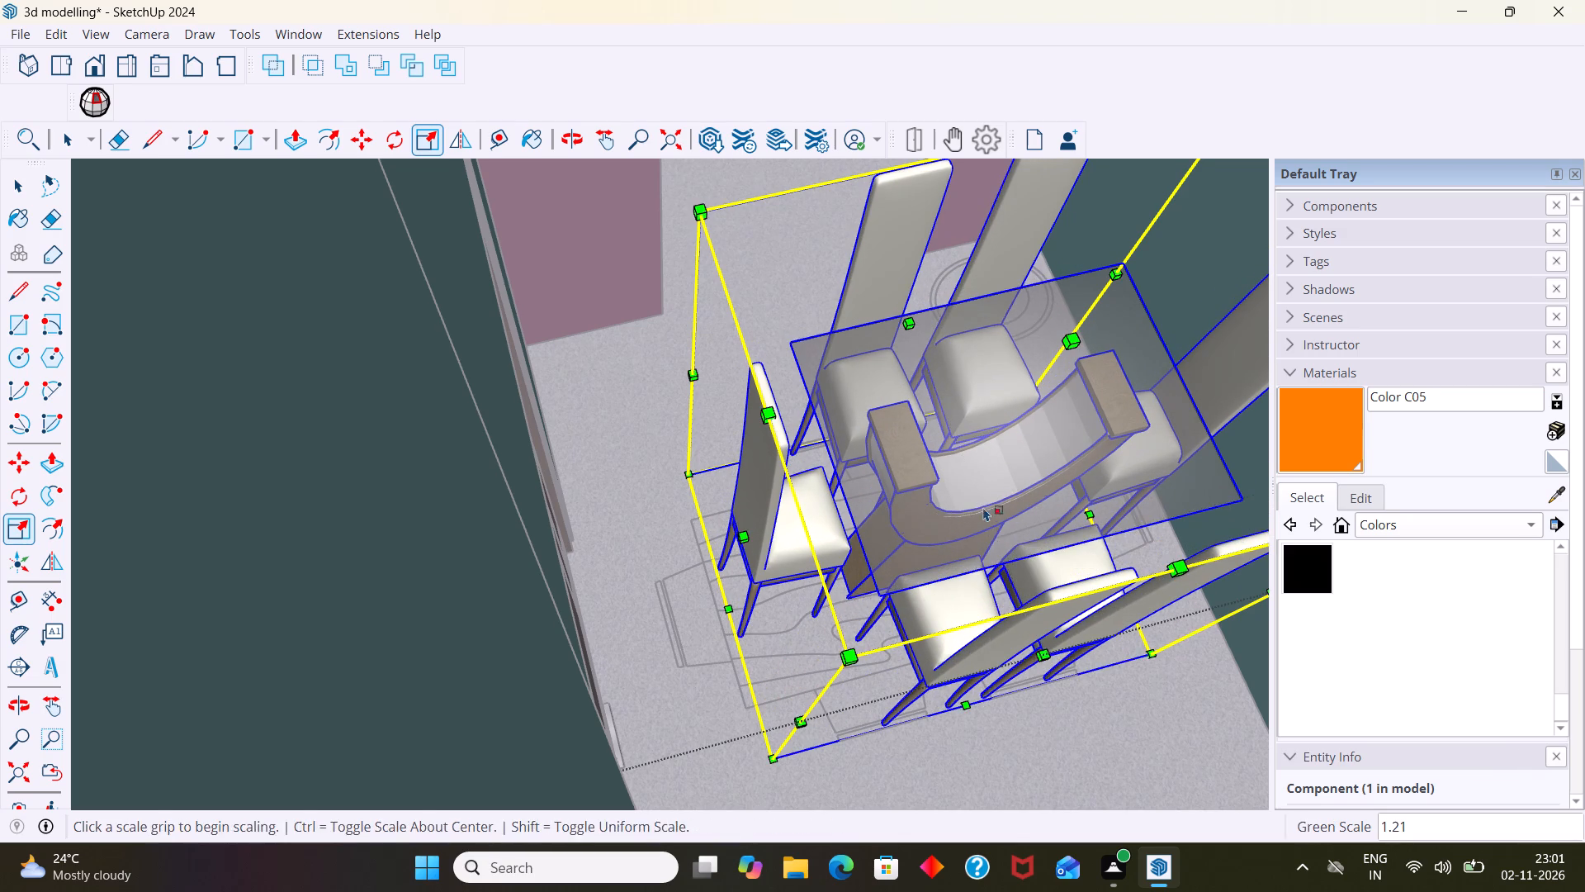
middle_drag(983, 503, 1040, 508)
scroll(1025, 497, down, 15)
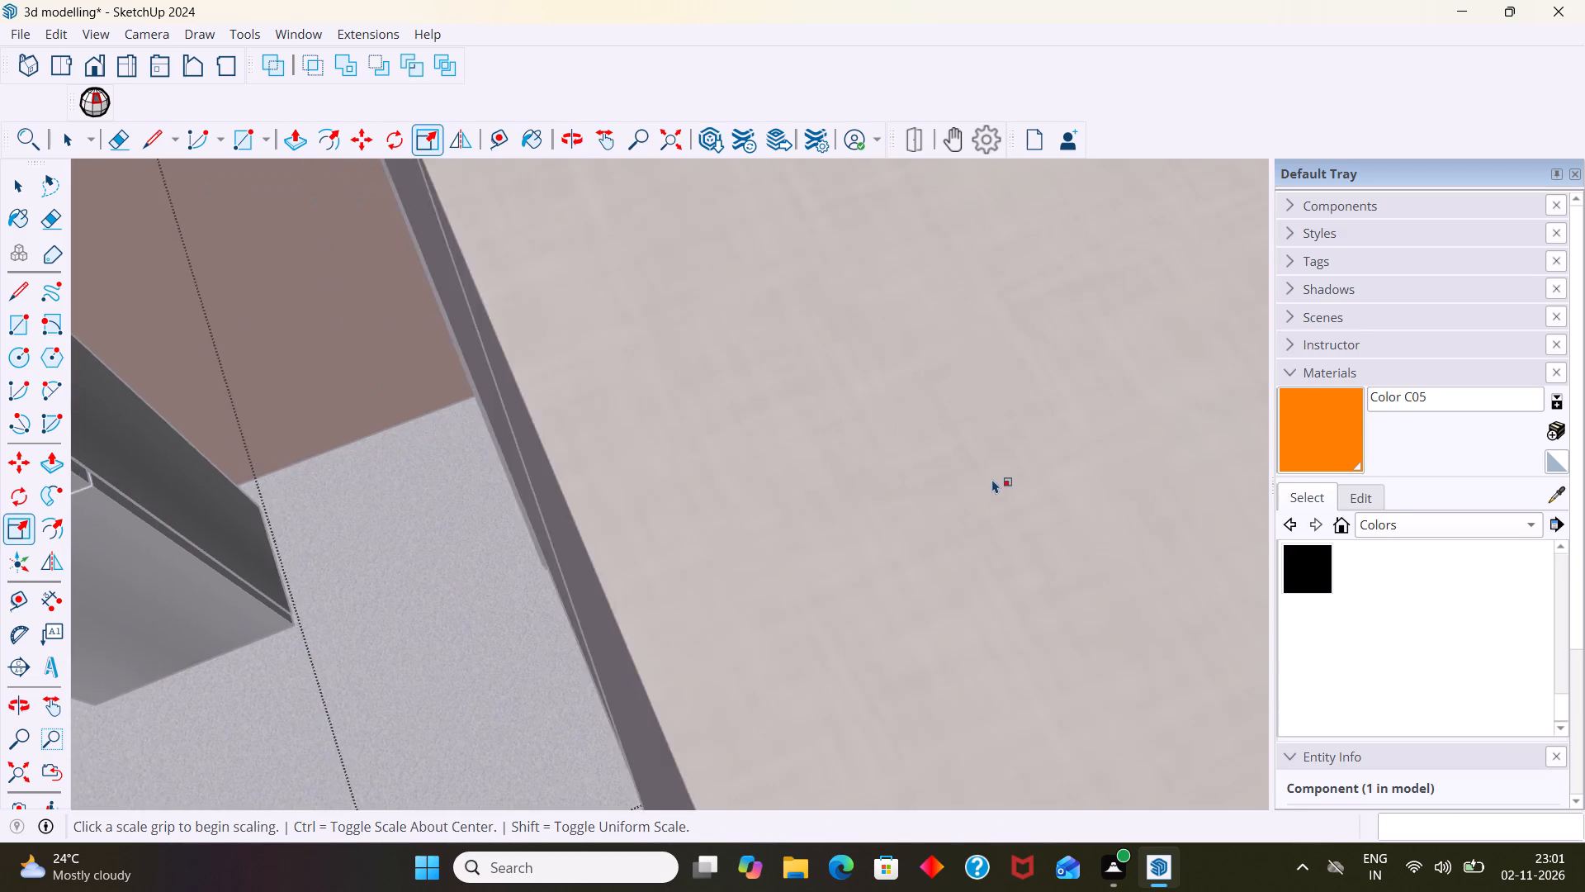
scroll(992, 479, down, 20)
scroll(992, 479, down, 18)
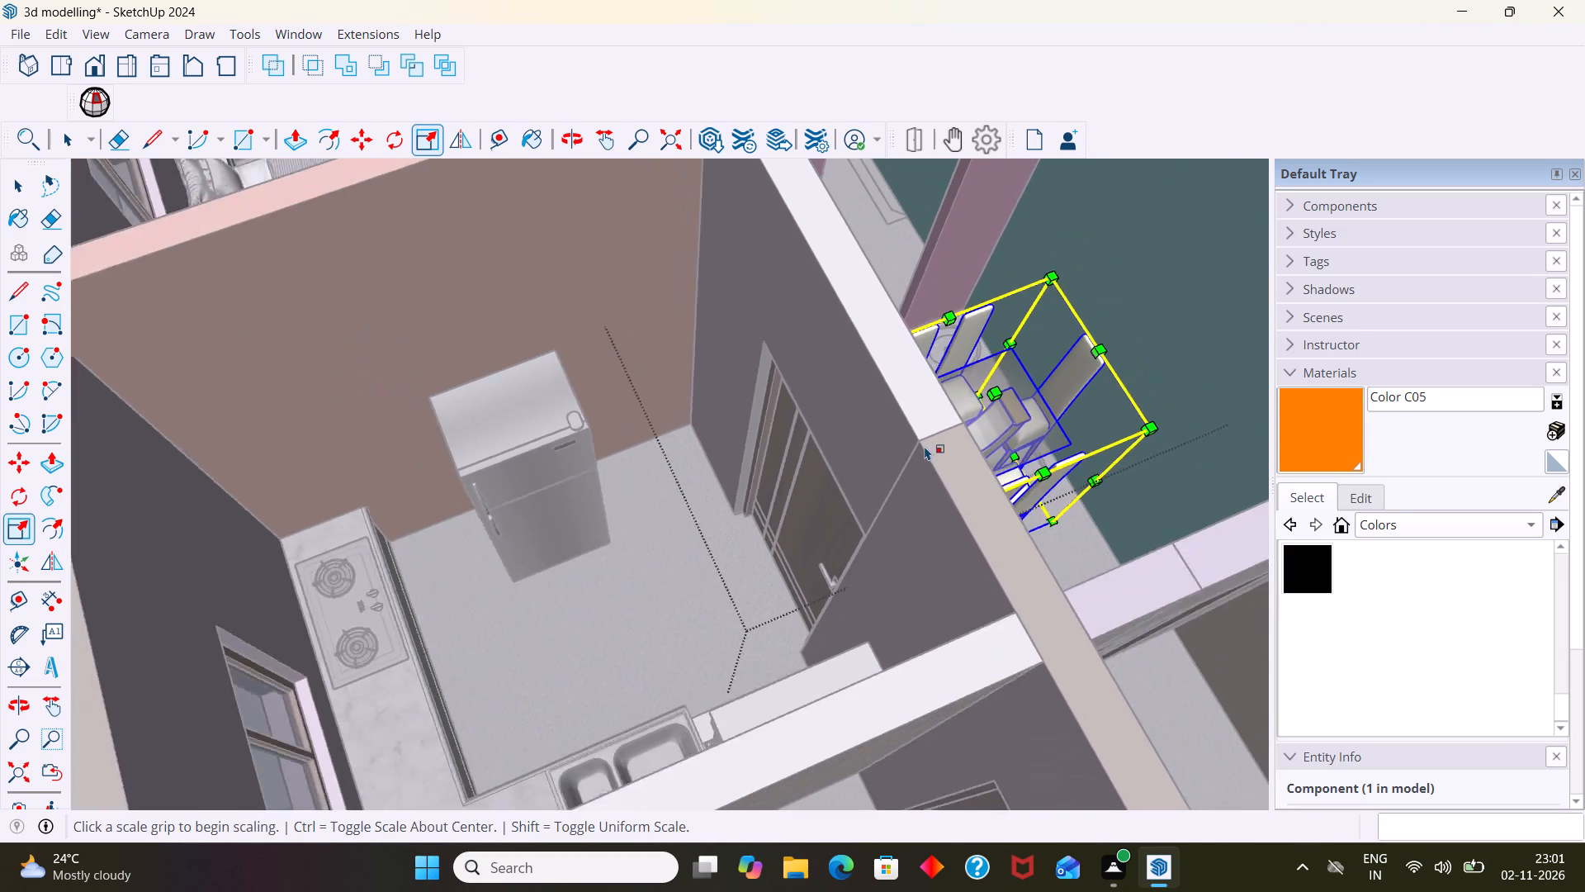
scroll(925, 446, down, 10)
key(space)
click(1133, 251)
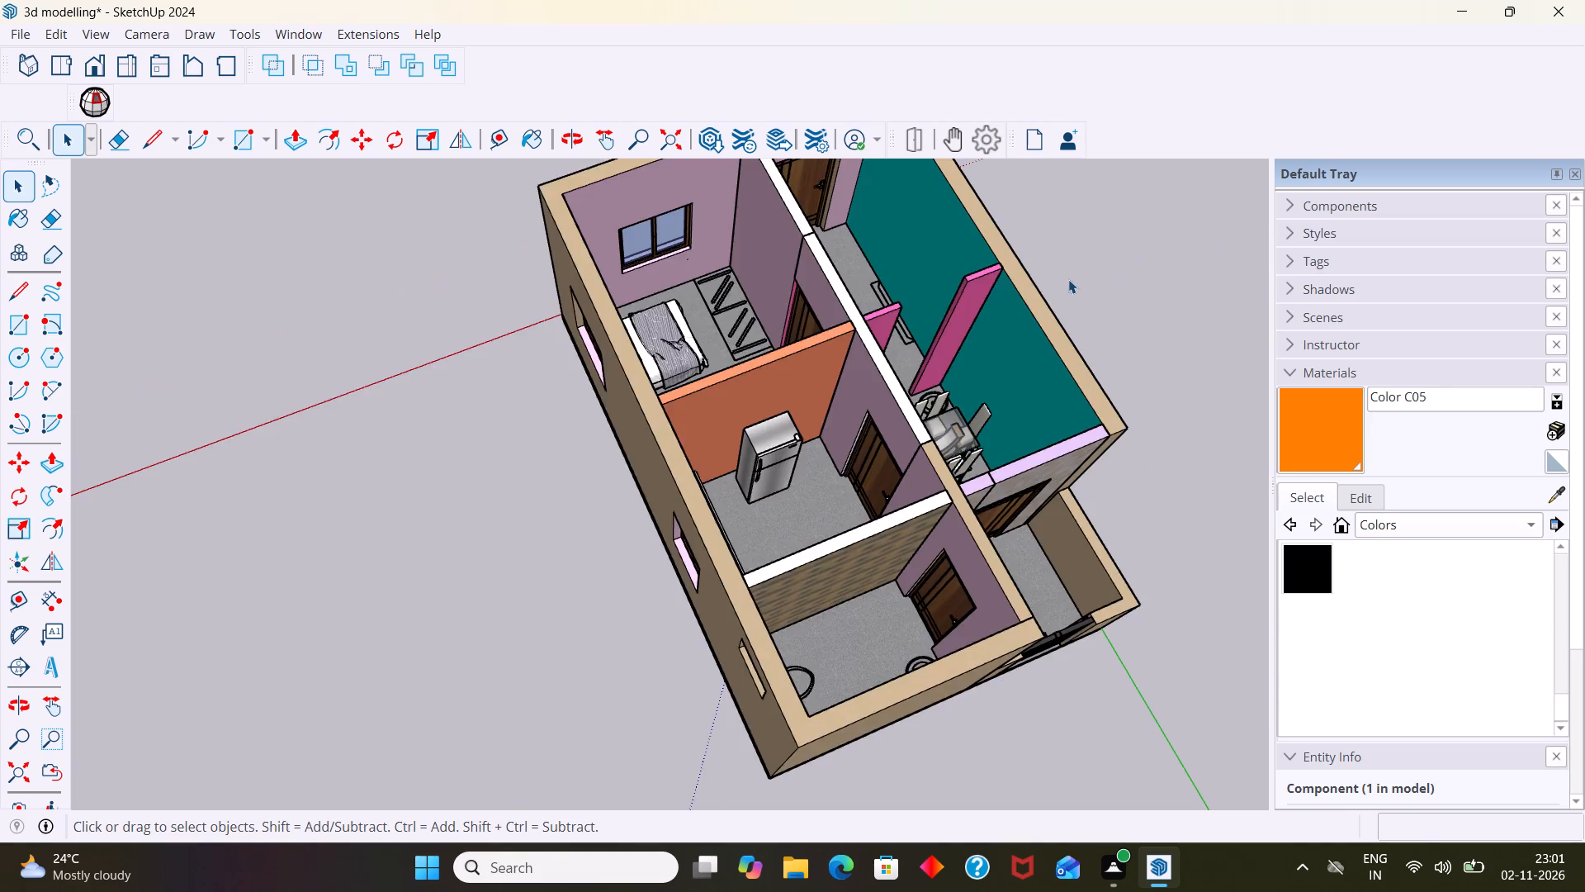
Examine how the scaled table and chairs sit over the drawn dining table on the floor.
scroll(1061, 282, up, 13)
scroll(830, 577, up, 1)
middle_drag(830, 577, 925, 624)
scroll(915, 620, up, 3)
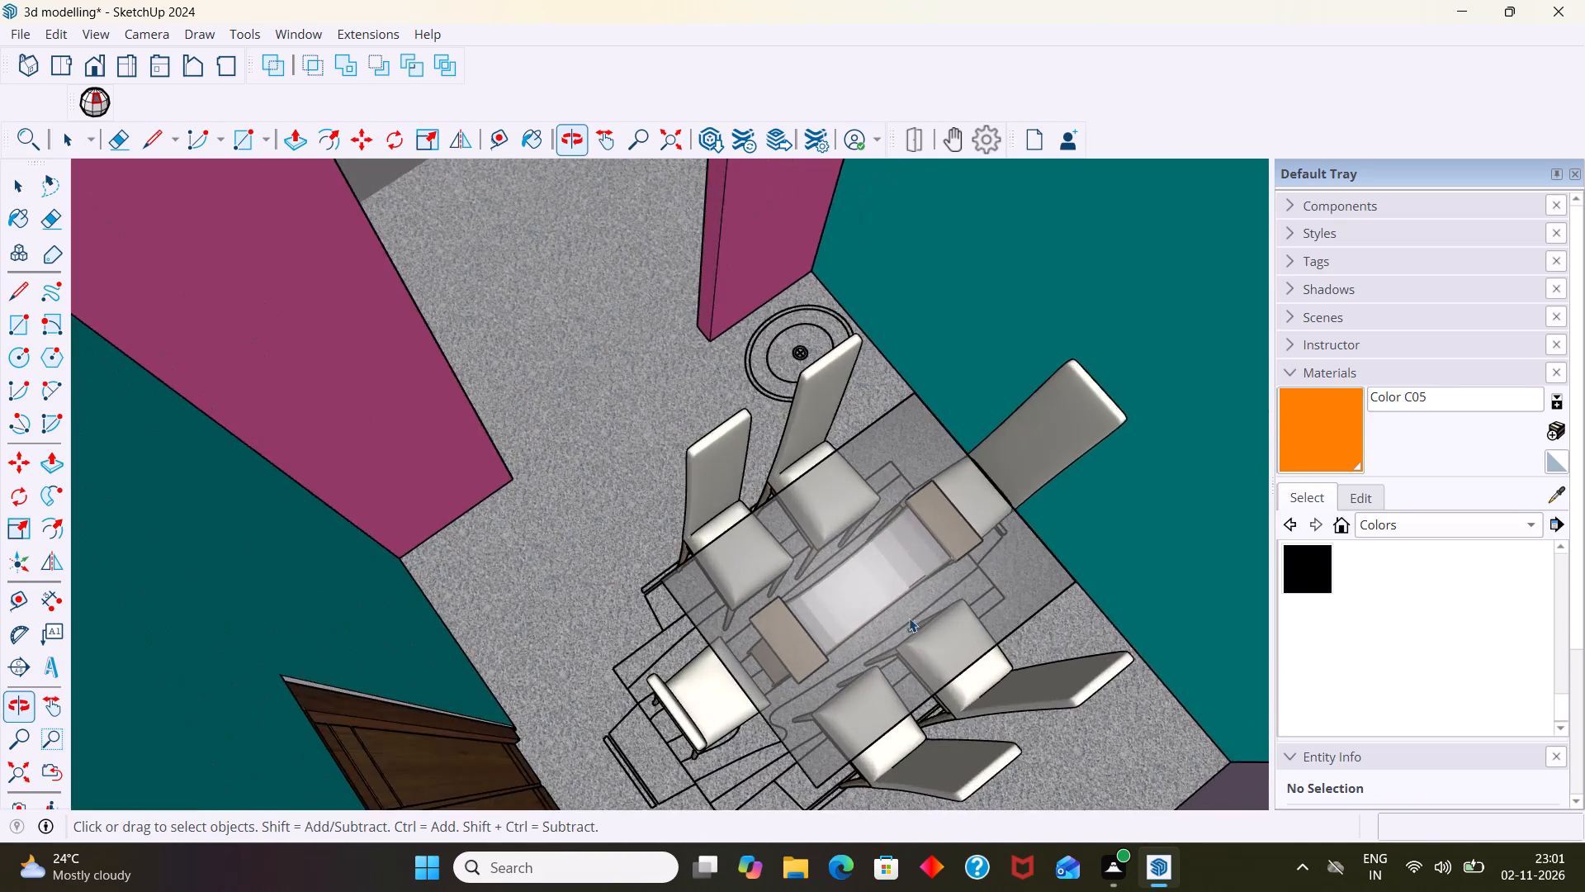
scroll(909, 618, up, 6)
middle_drag(834, 607, 1024, 534)
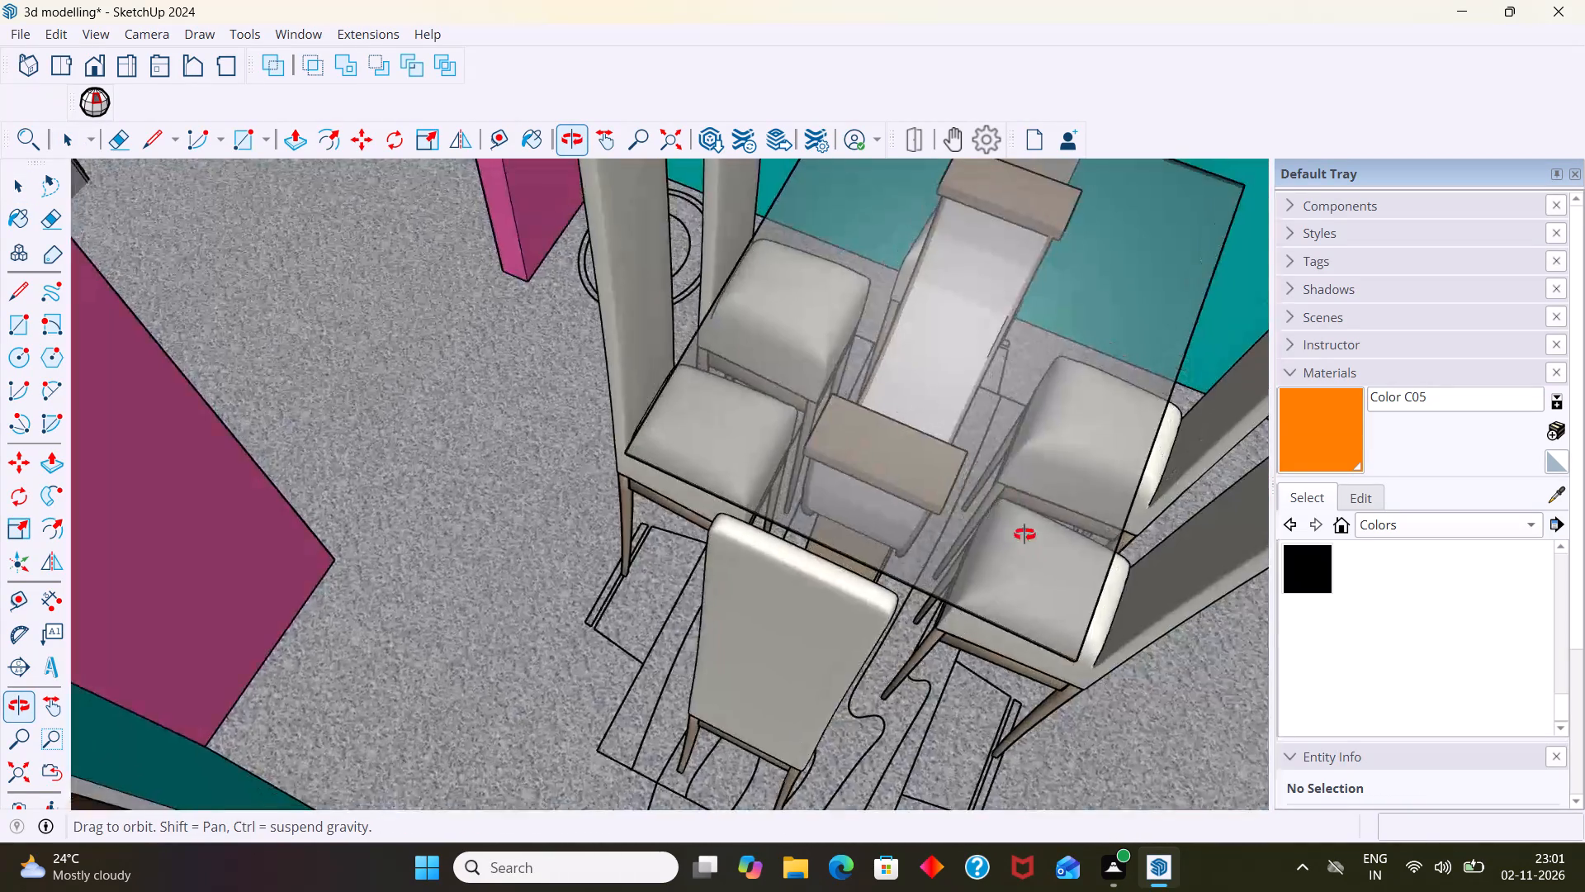
middle_drag(1024, 534, 1004, 532)
scroll(1004, 532, up, 1)
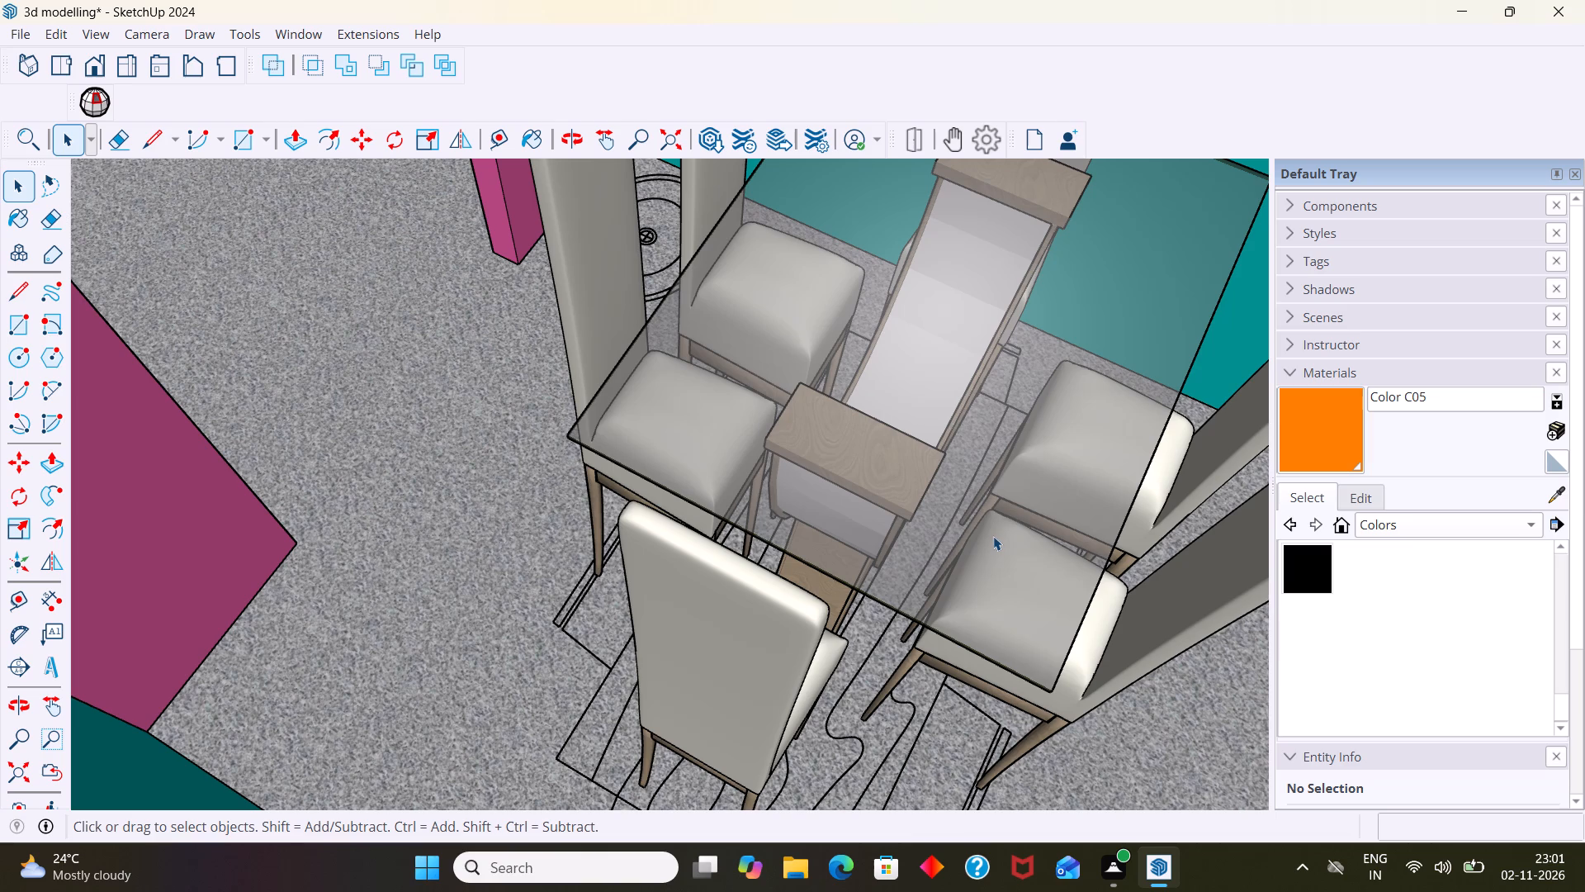
Open the dining set component for editing and delete the two vases left outside the house.
scroll(604, 436, down, 10)
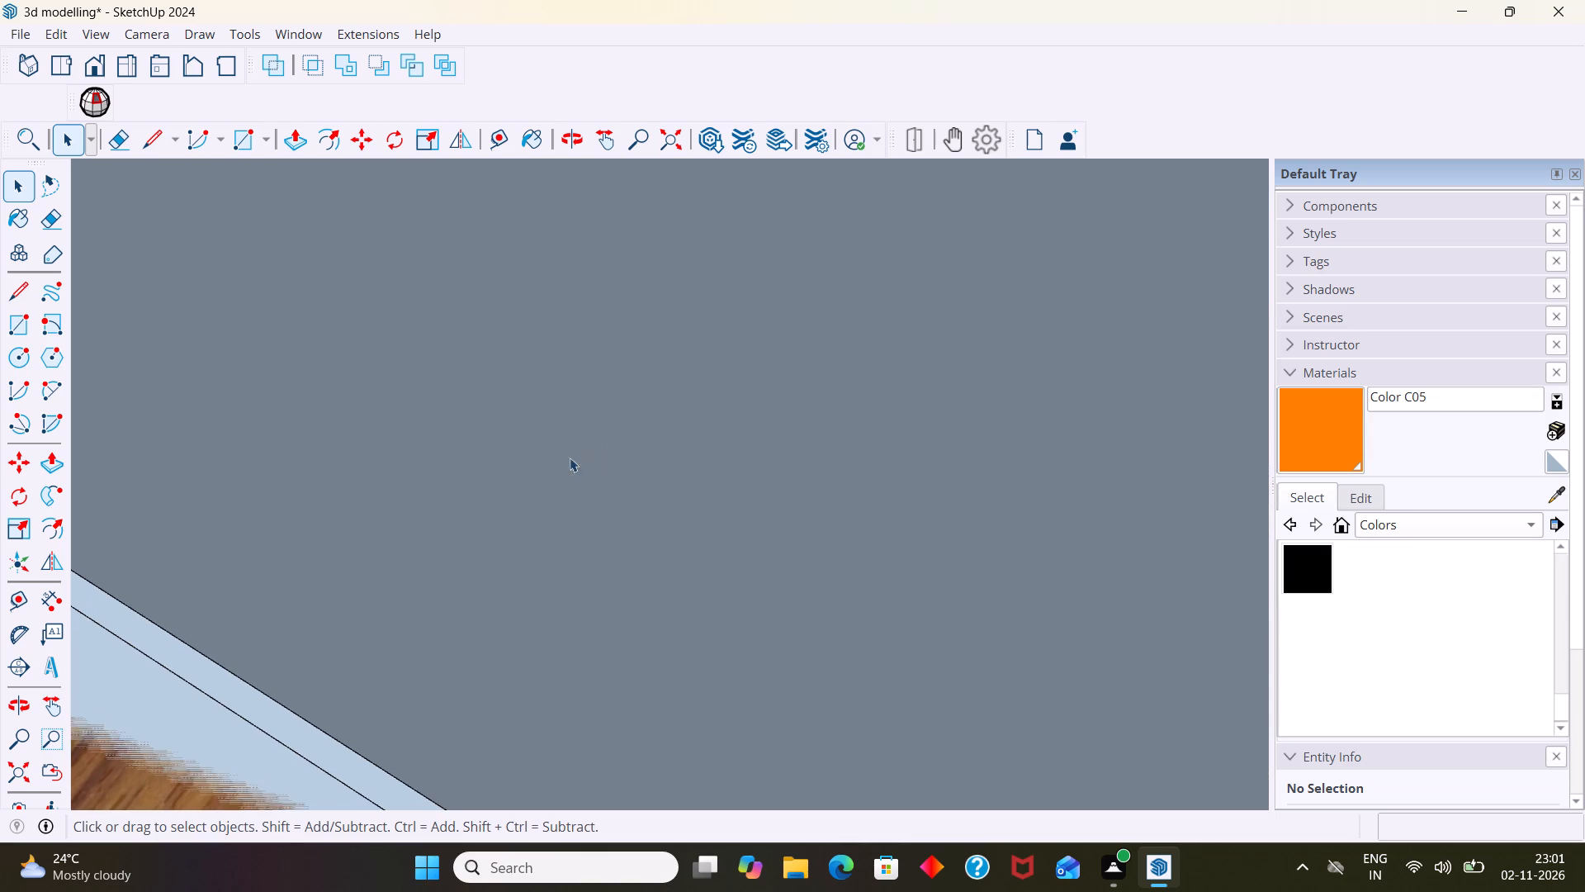
scroll(570, 458, down, 2)
click(11, 775)
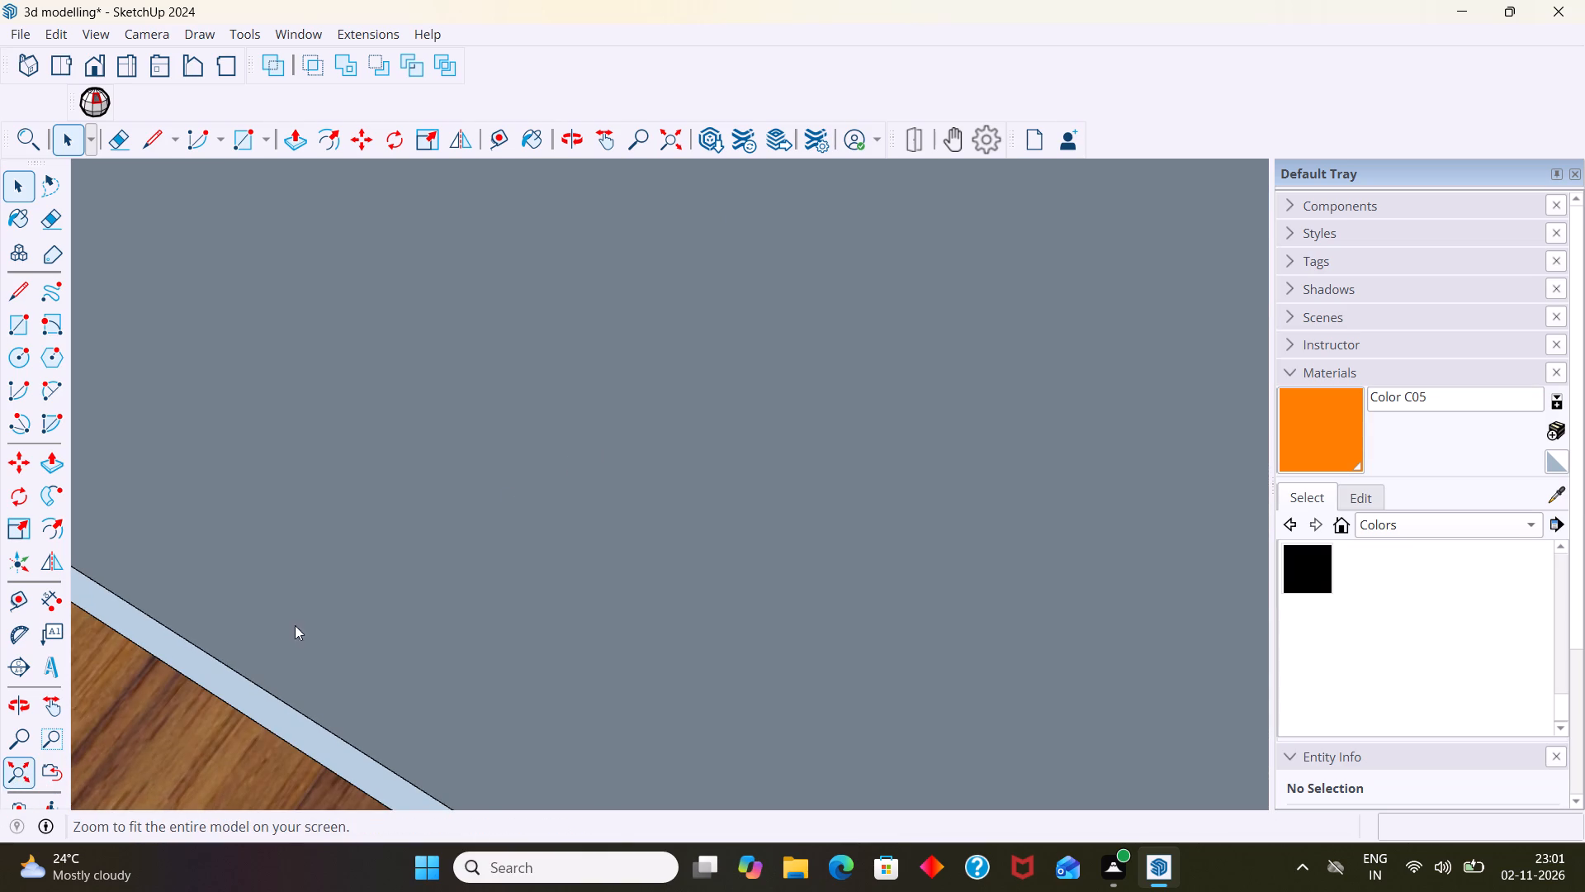
scroll(548, 441, up, 7)
scroll(495, 458, down, 3)
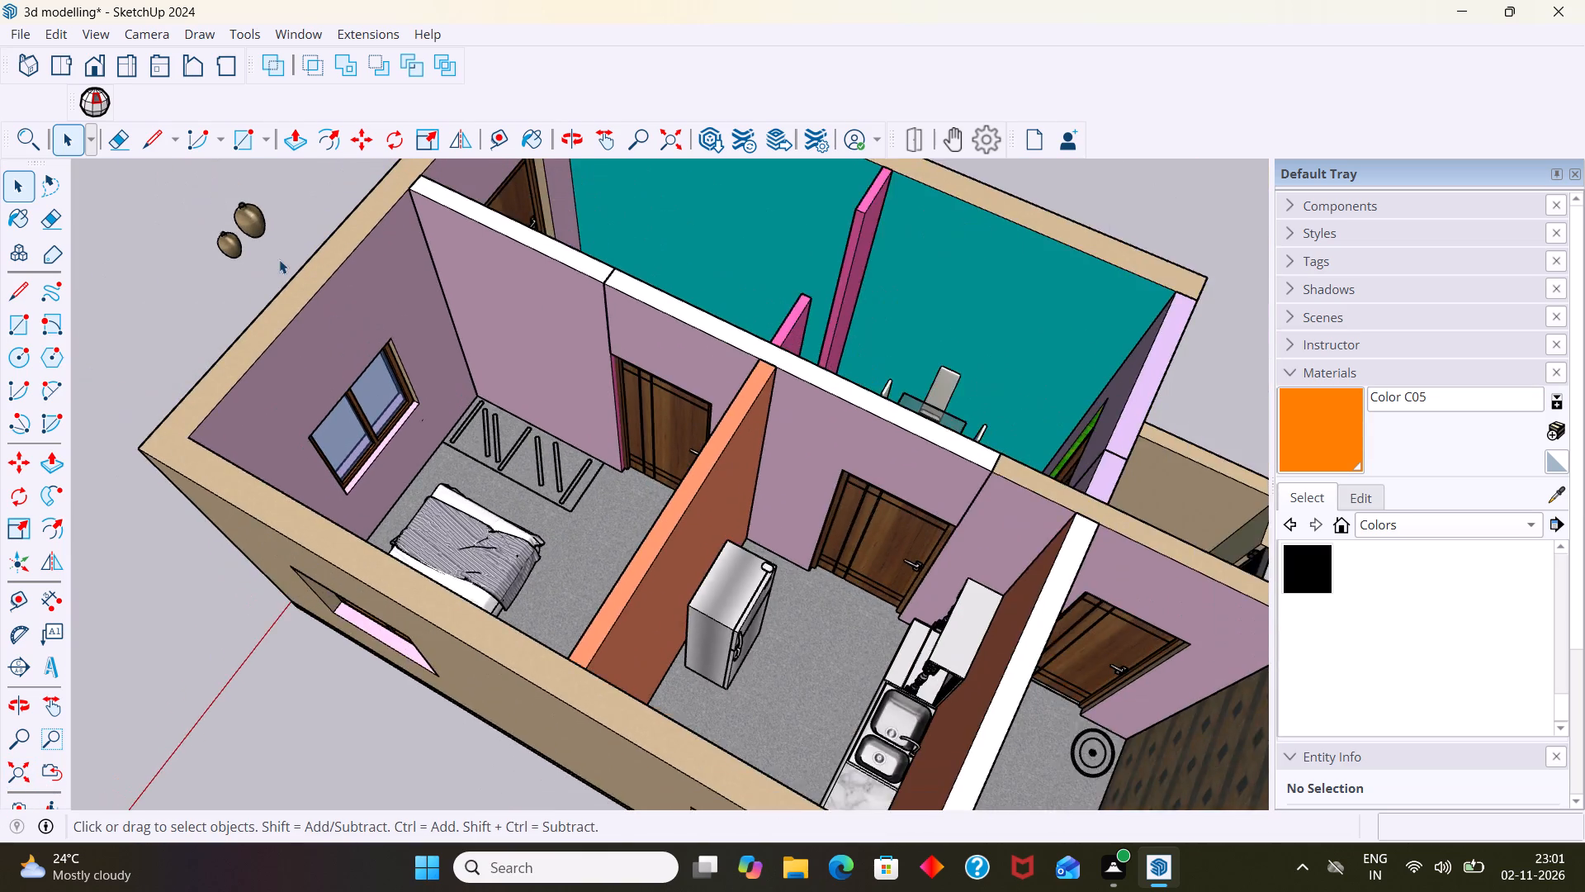
scroll(272, 255, up, 3)
click(242, 211)
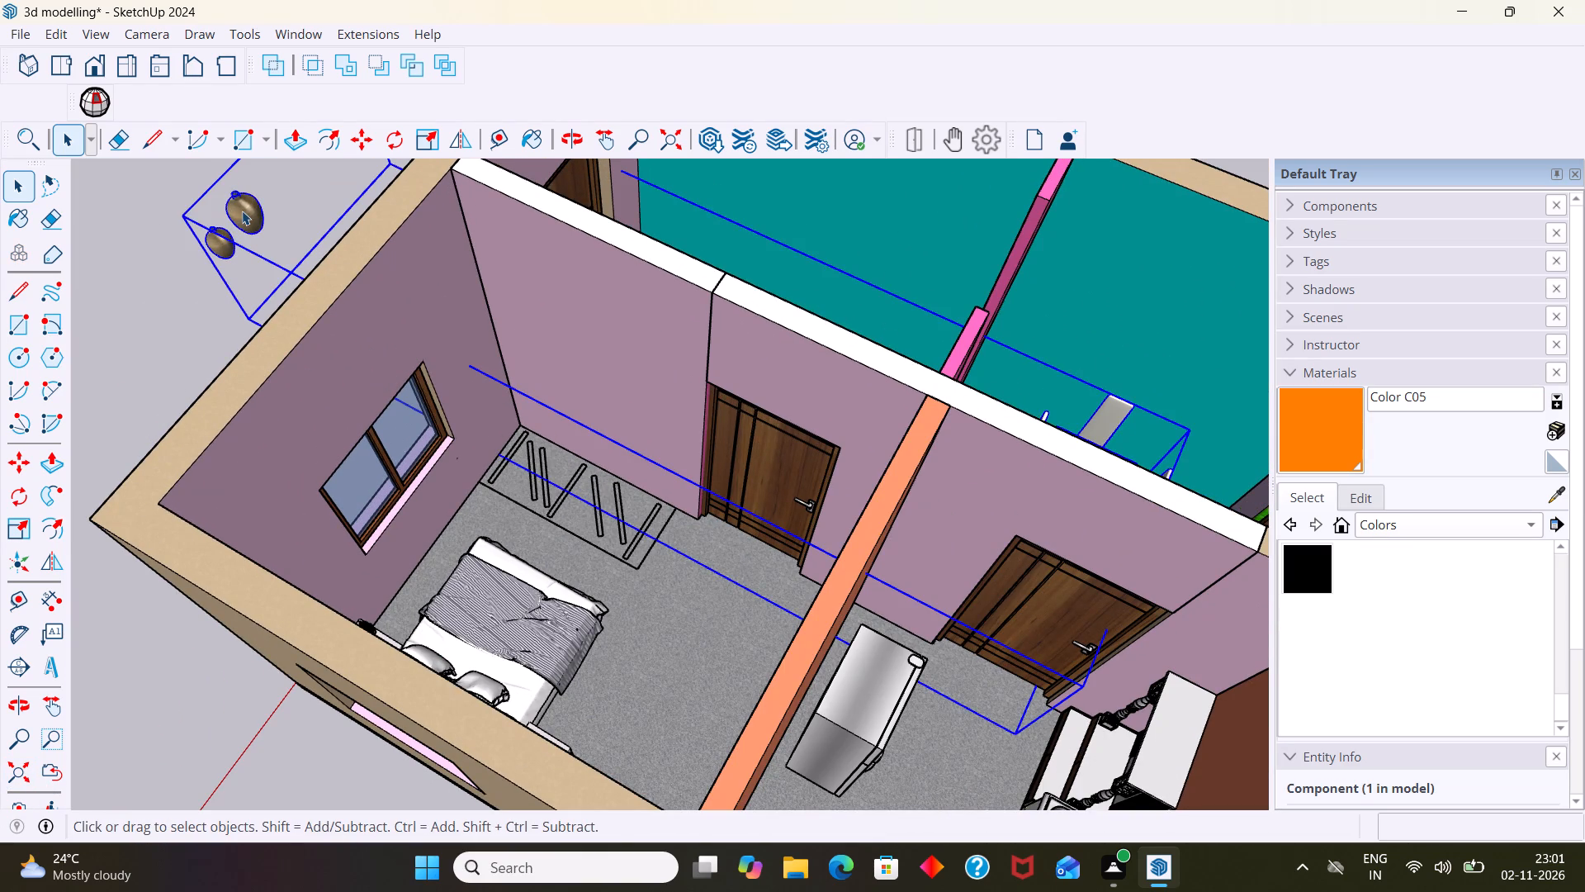
double_click(269, 203)
click(251, 216)
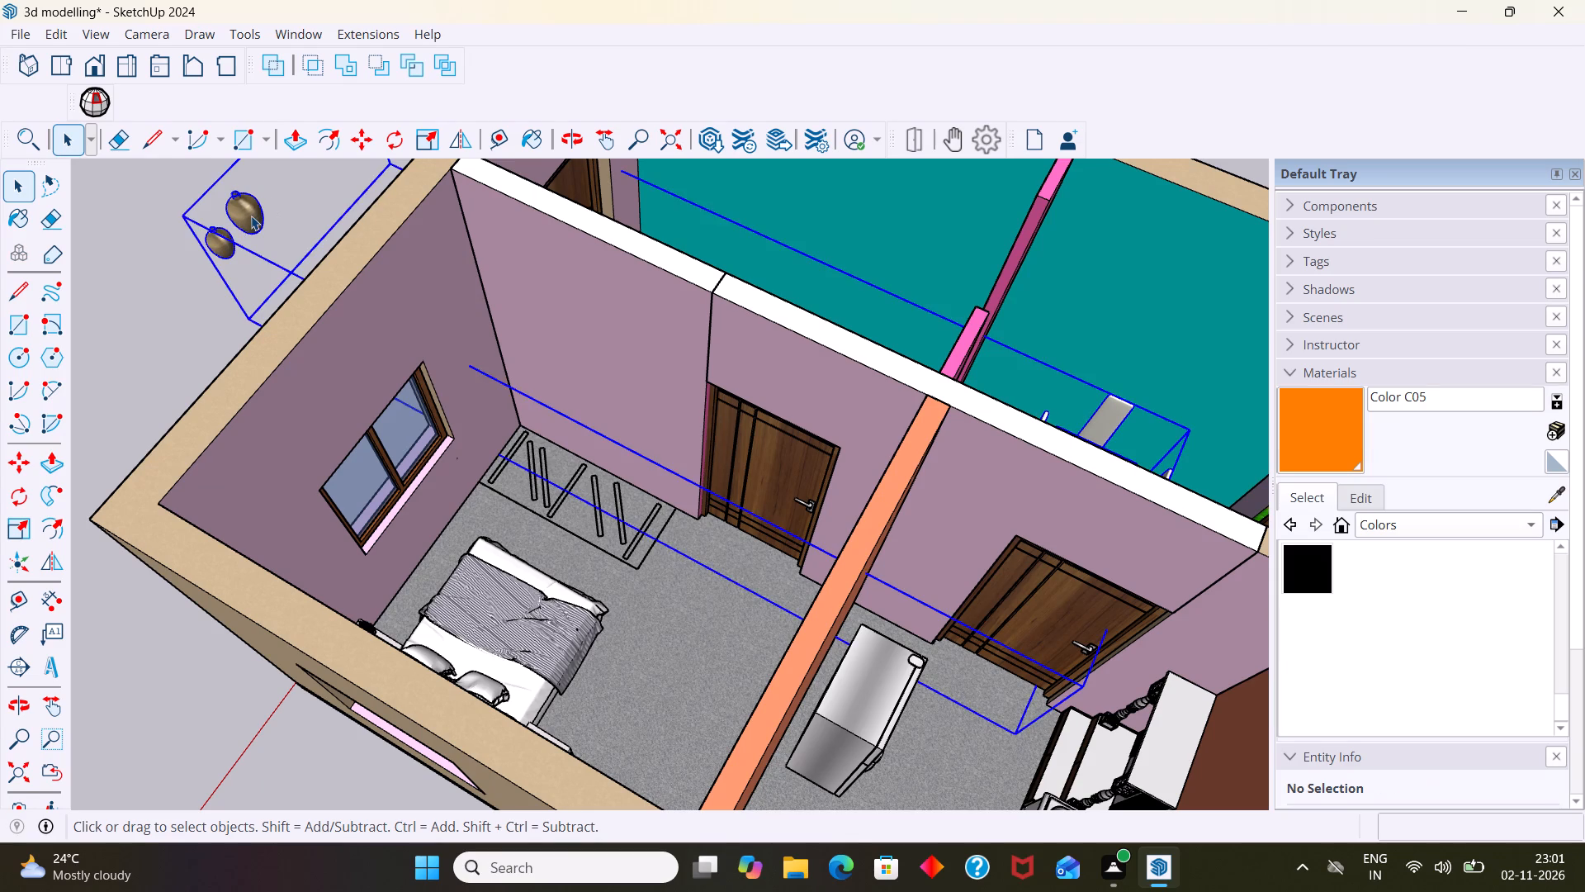
double_click(251, 216)
click(251, 216)
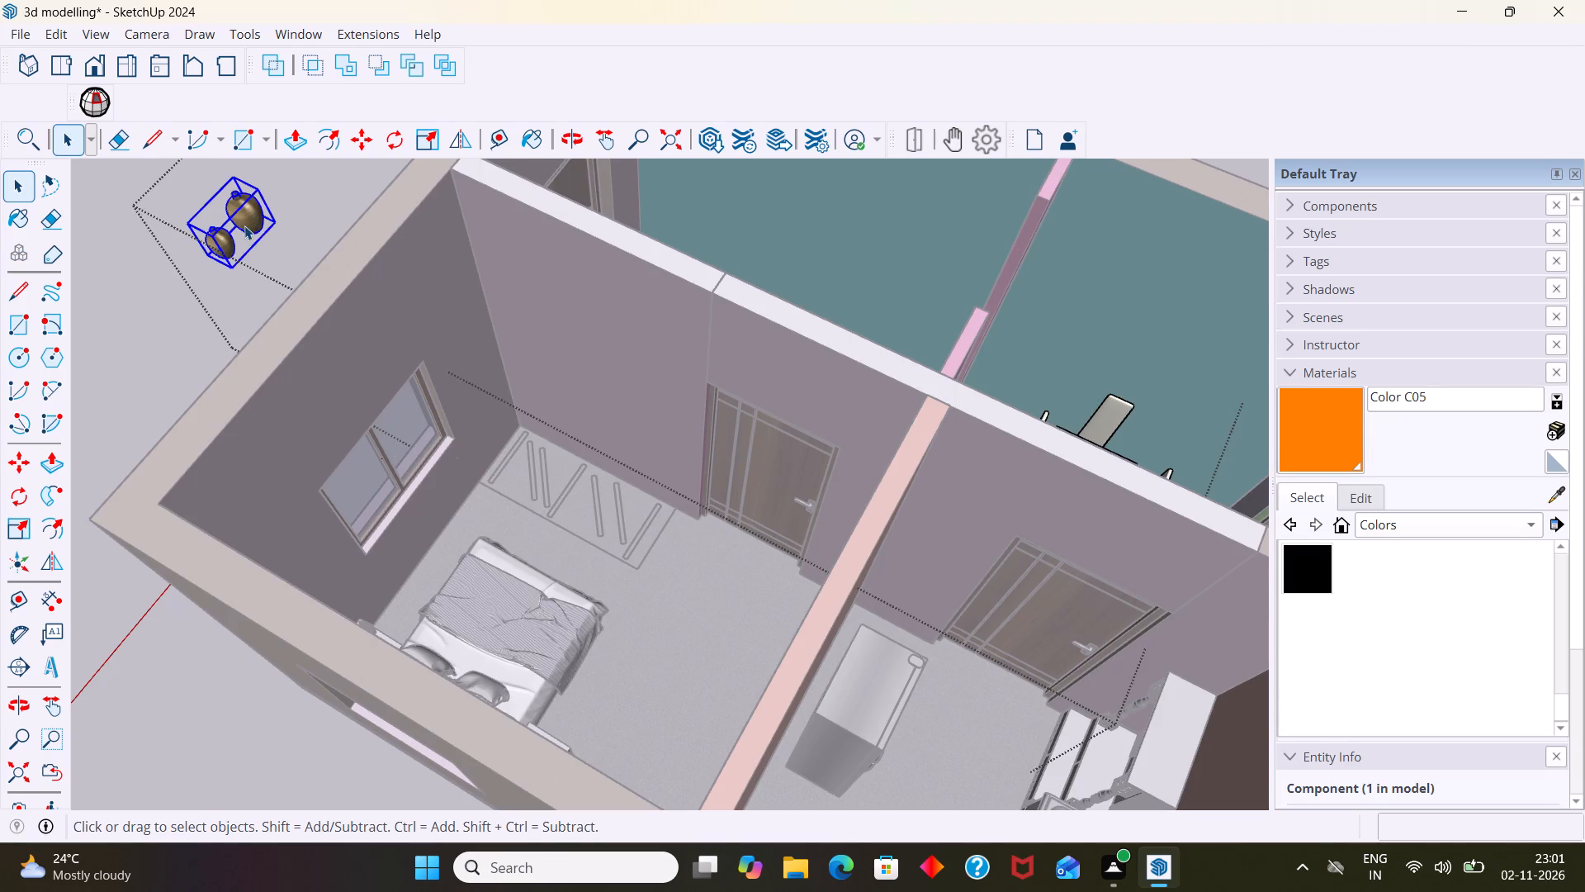
key(Delete)
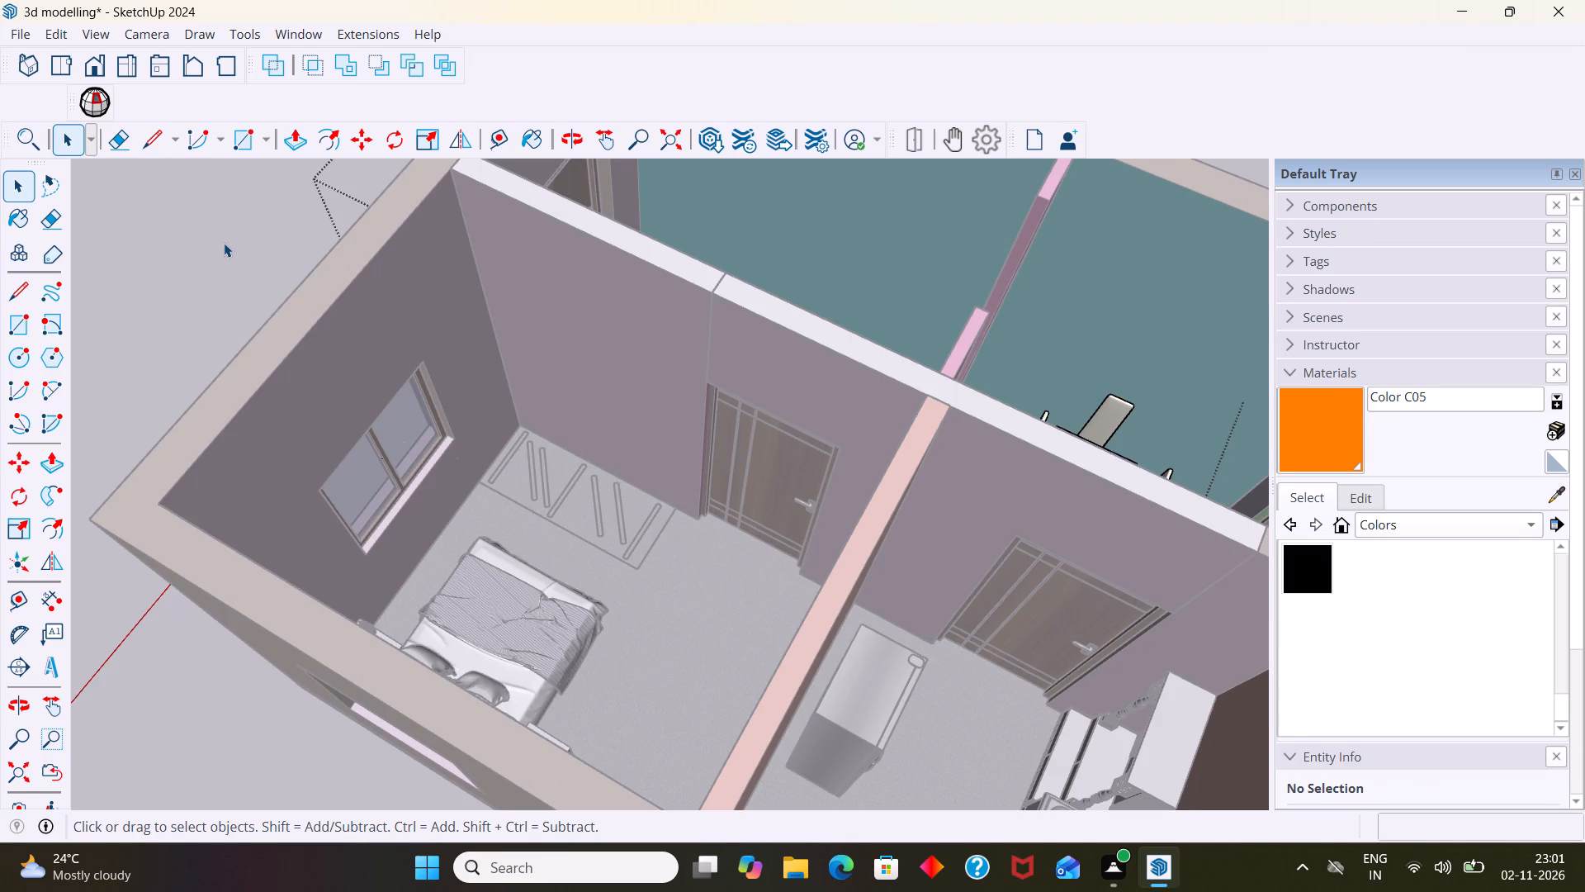
click(224, 243)
Examine the dining set's fit over the drawn table and chairs from above the dining area.
scroll(225, 244, down, 11)
middle_drag(498, 350, 655, 787)
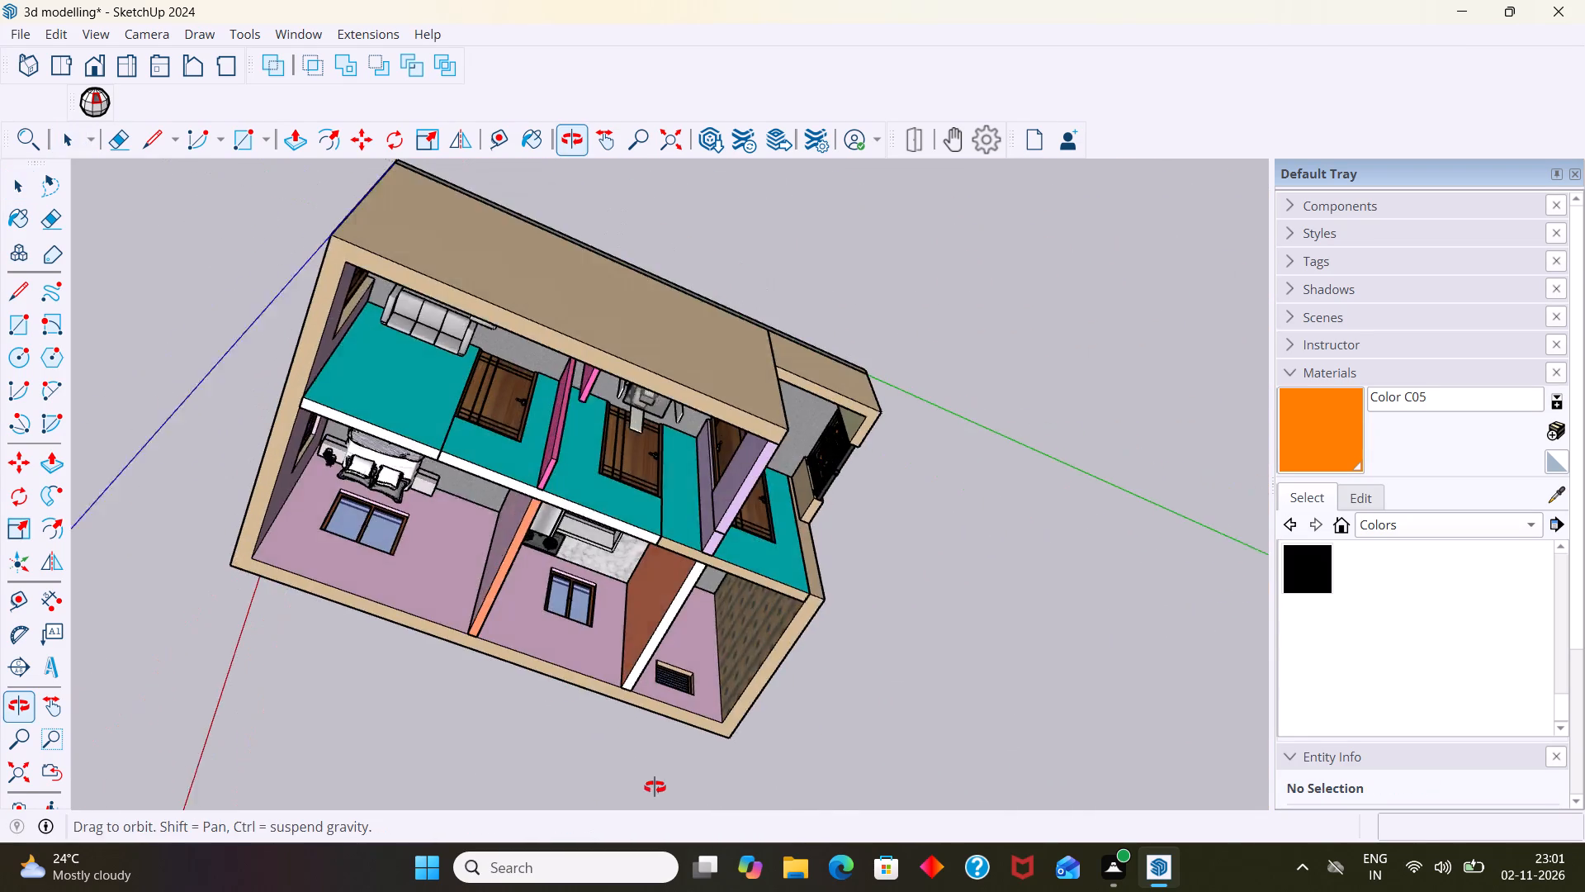
middle_drag(655, 787, 657, 784)
scroll(648, 589, up, 2)
middle_drag(636, 548, 713, 240)
scroll(759, 377, up, 10)
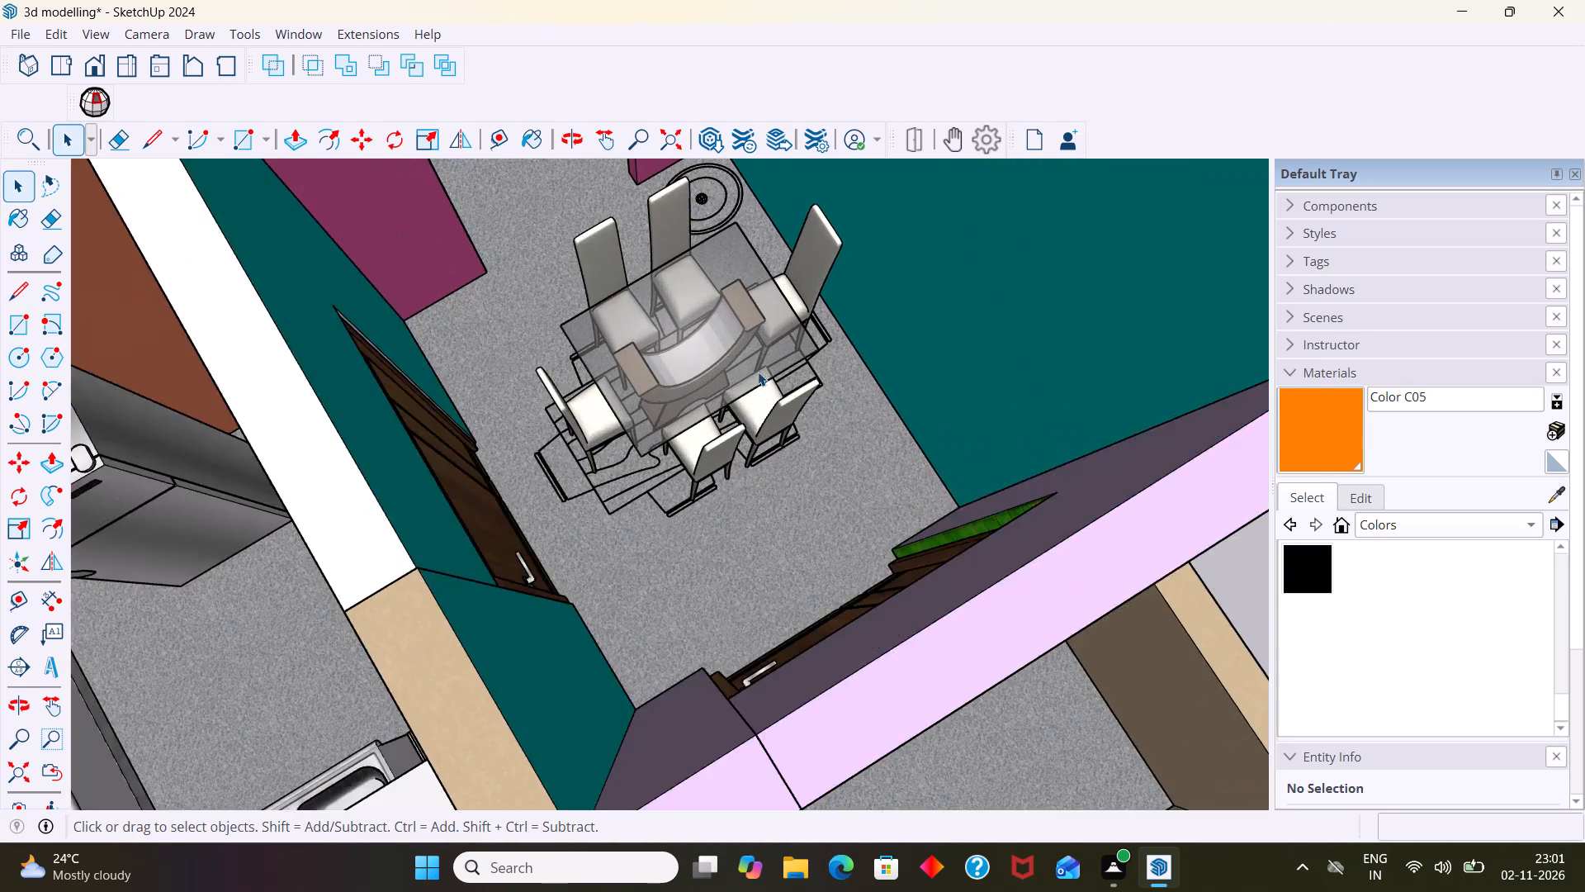
scroll(758, 372, up, 4)
middle_drag(724, 358, 777, 353)
scroll(777, 344, up, 5)
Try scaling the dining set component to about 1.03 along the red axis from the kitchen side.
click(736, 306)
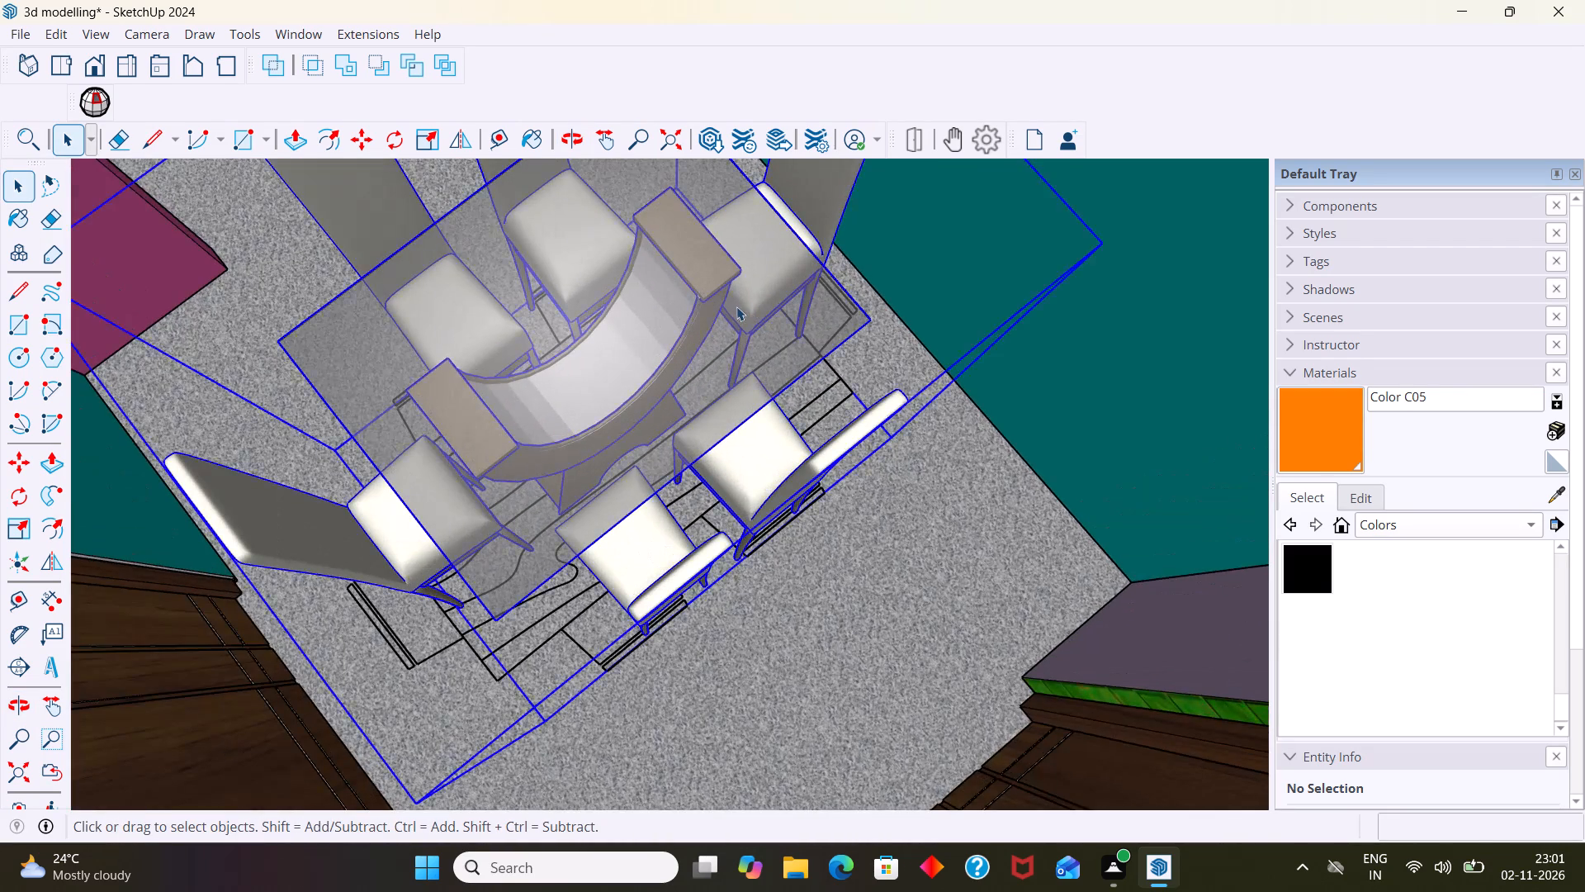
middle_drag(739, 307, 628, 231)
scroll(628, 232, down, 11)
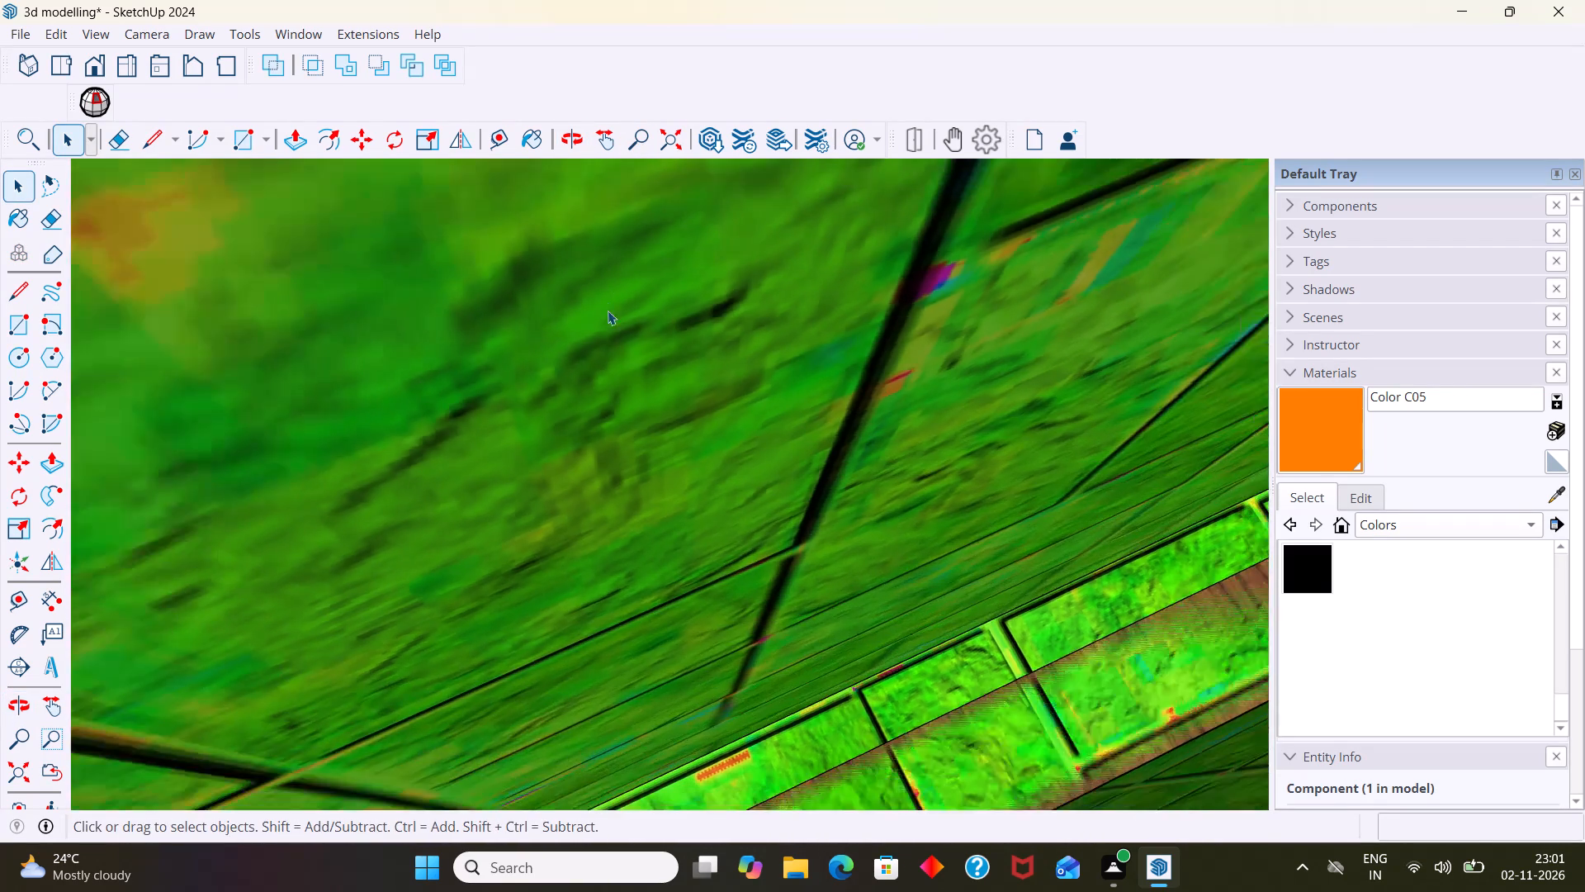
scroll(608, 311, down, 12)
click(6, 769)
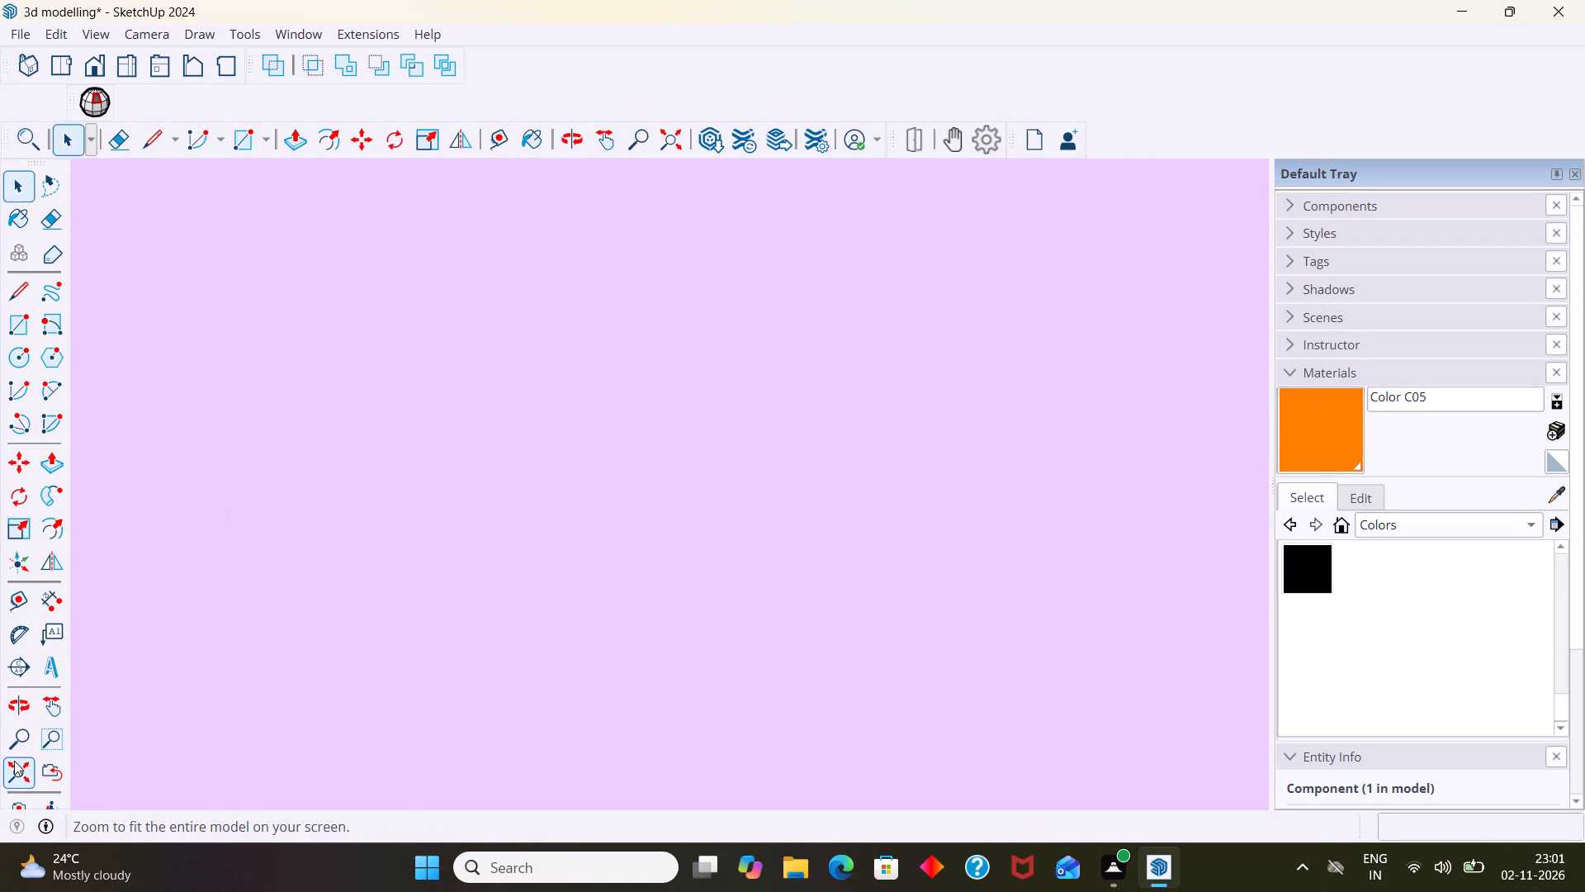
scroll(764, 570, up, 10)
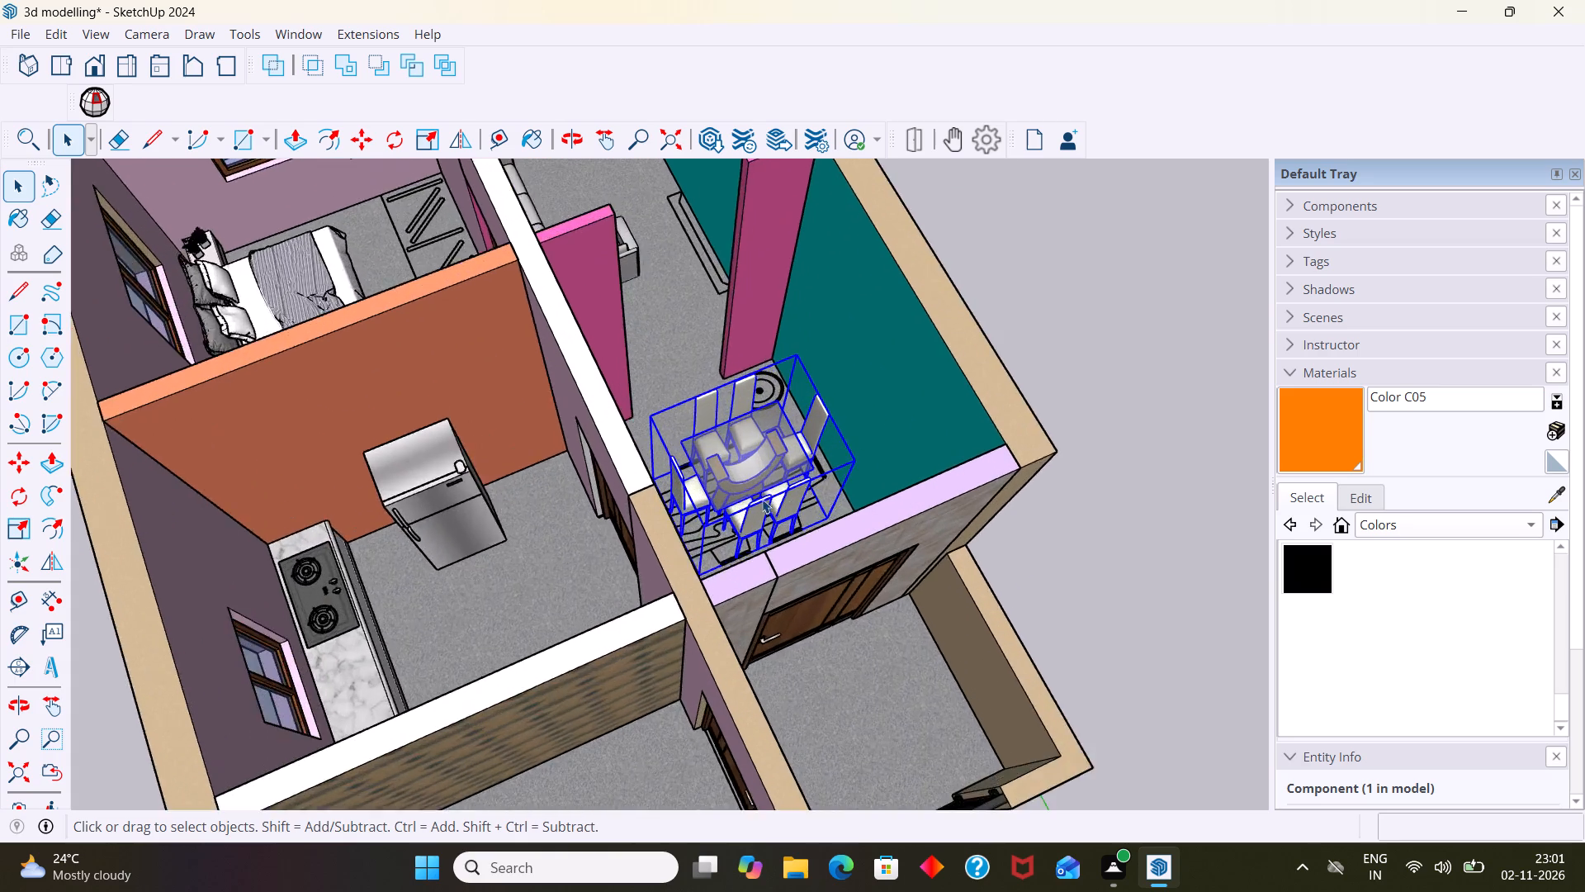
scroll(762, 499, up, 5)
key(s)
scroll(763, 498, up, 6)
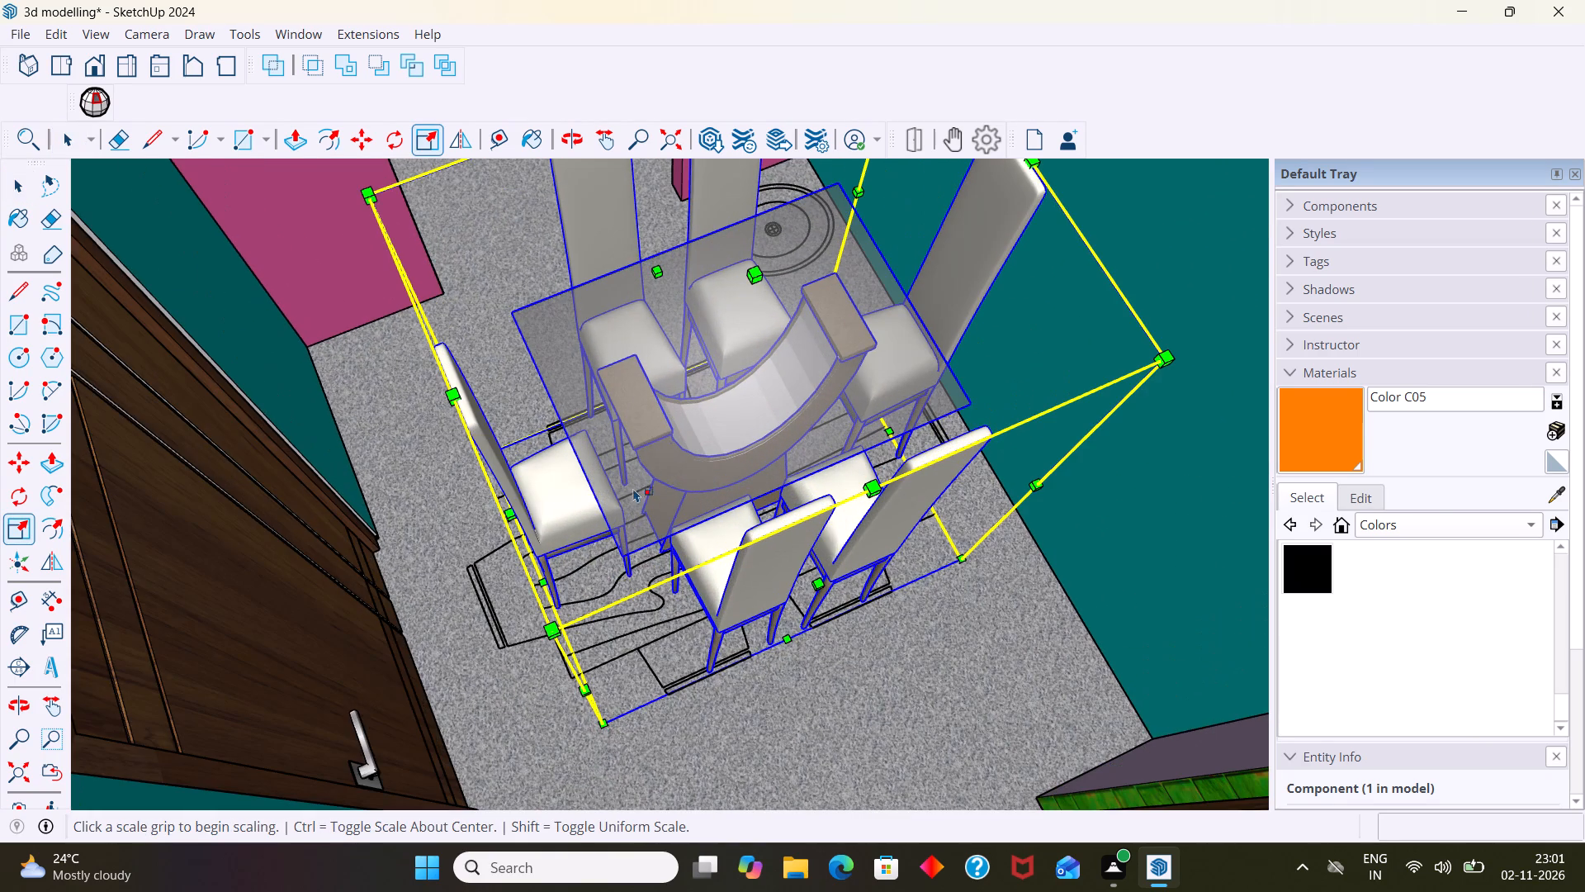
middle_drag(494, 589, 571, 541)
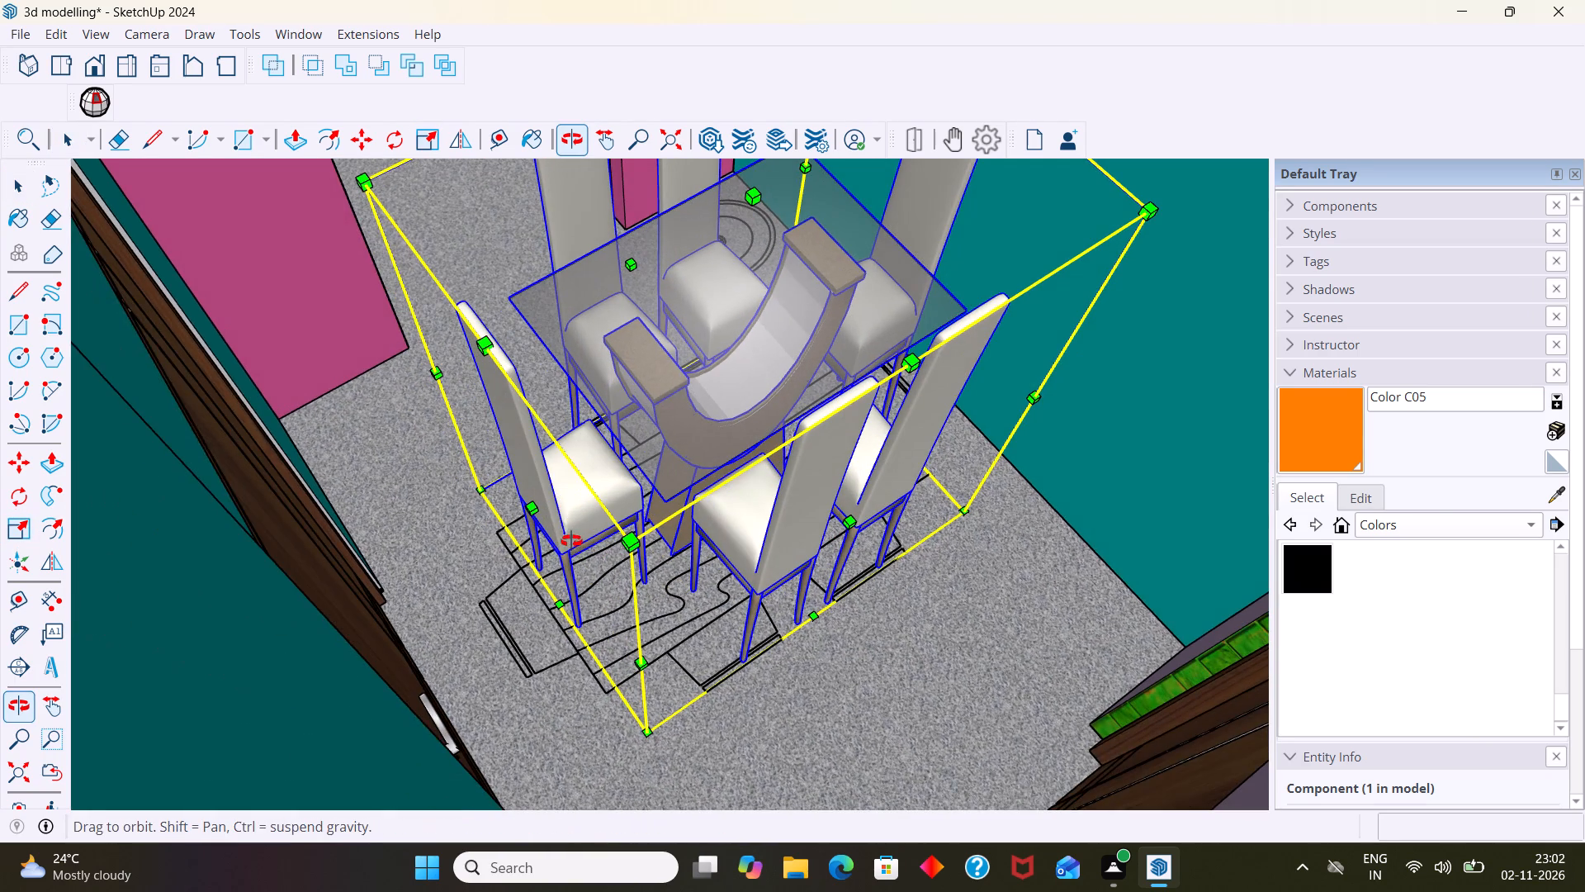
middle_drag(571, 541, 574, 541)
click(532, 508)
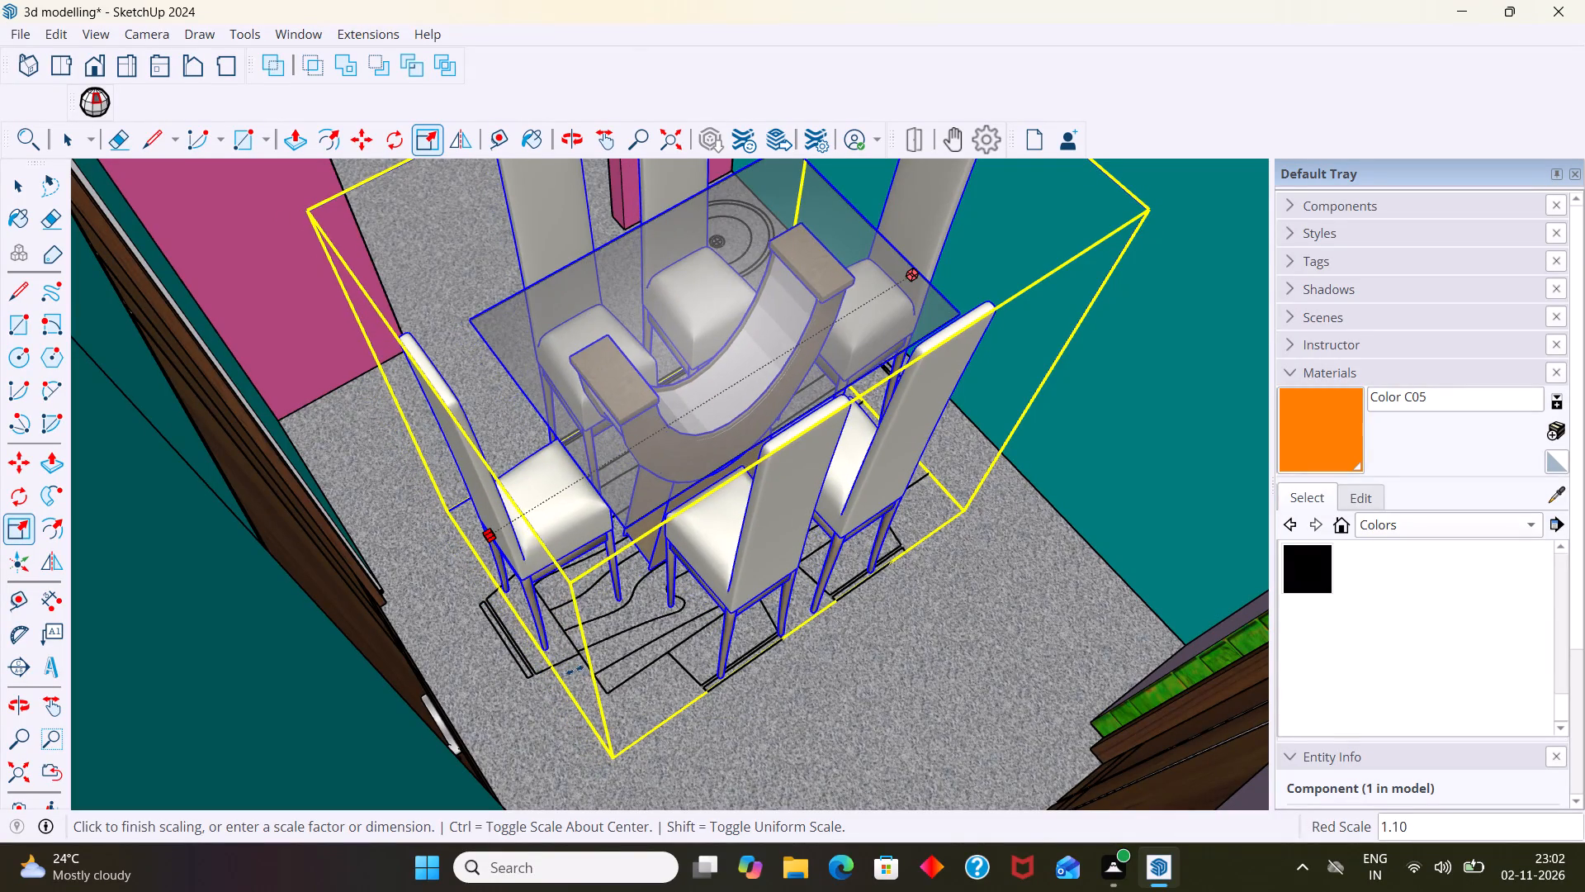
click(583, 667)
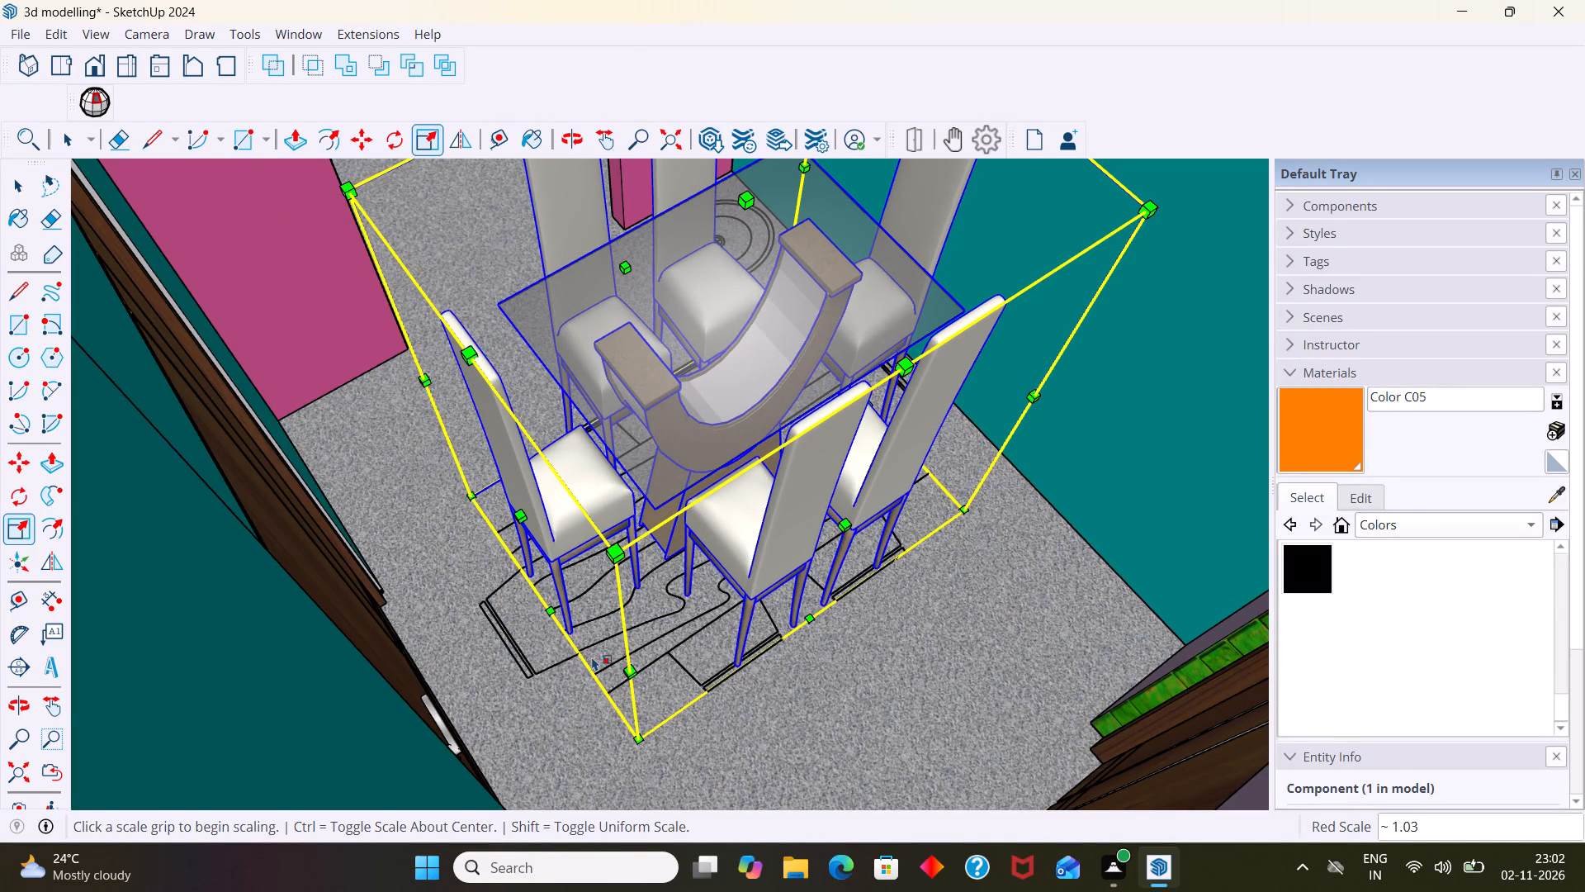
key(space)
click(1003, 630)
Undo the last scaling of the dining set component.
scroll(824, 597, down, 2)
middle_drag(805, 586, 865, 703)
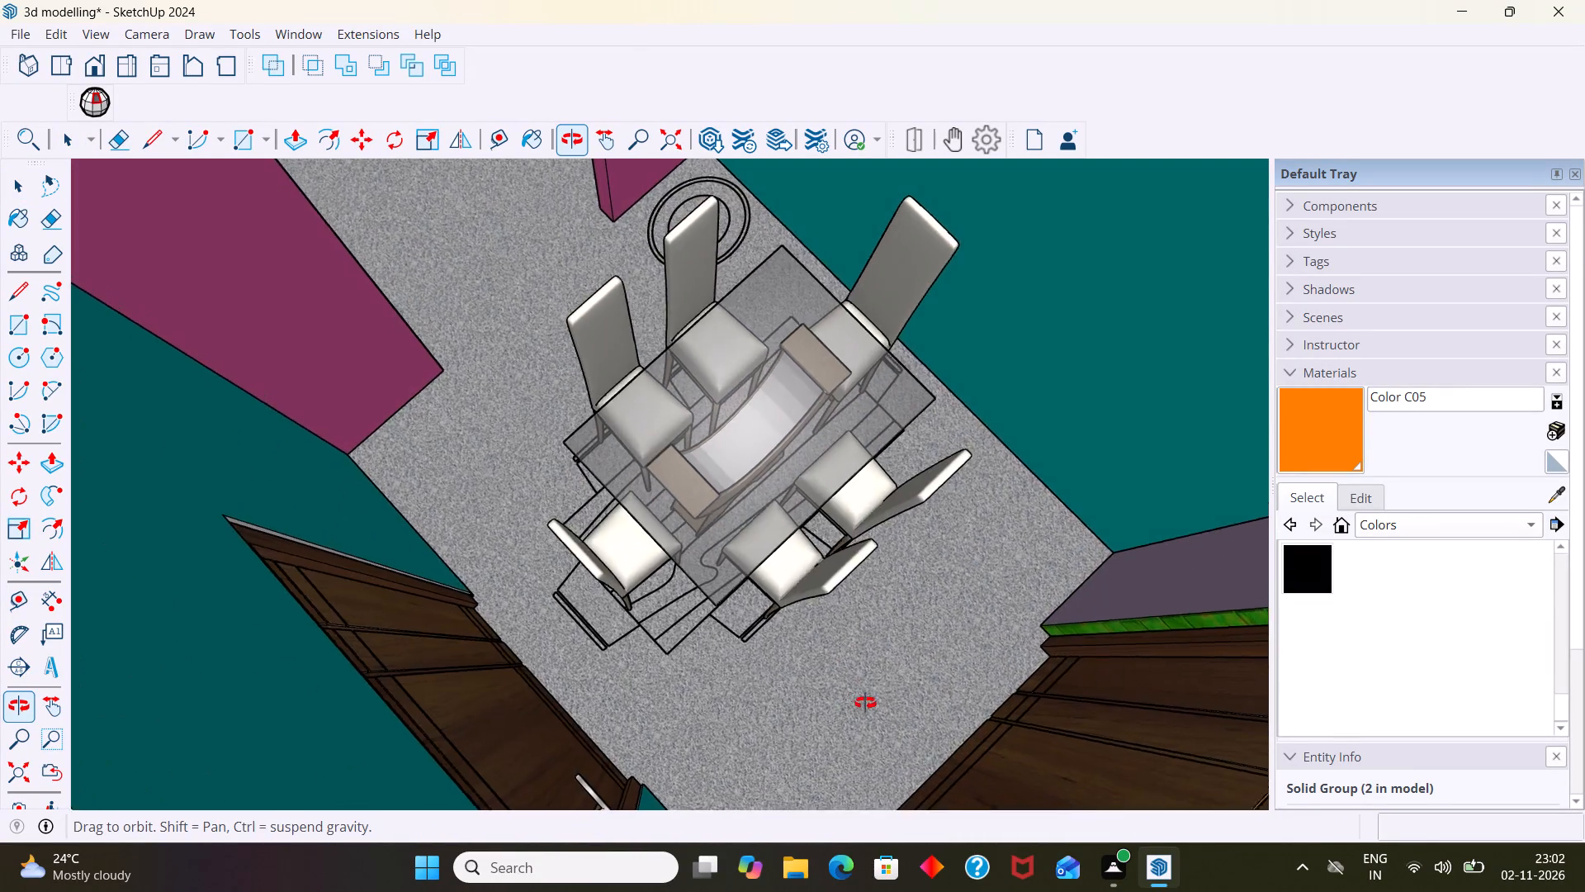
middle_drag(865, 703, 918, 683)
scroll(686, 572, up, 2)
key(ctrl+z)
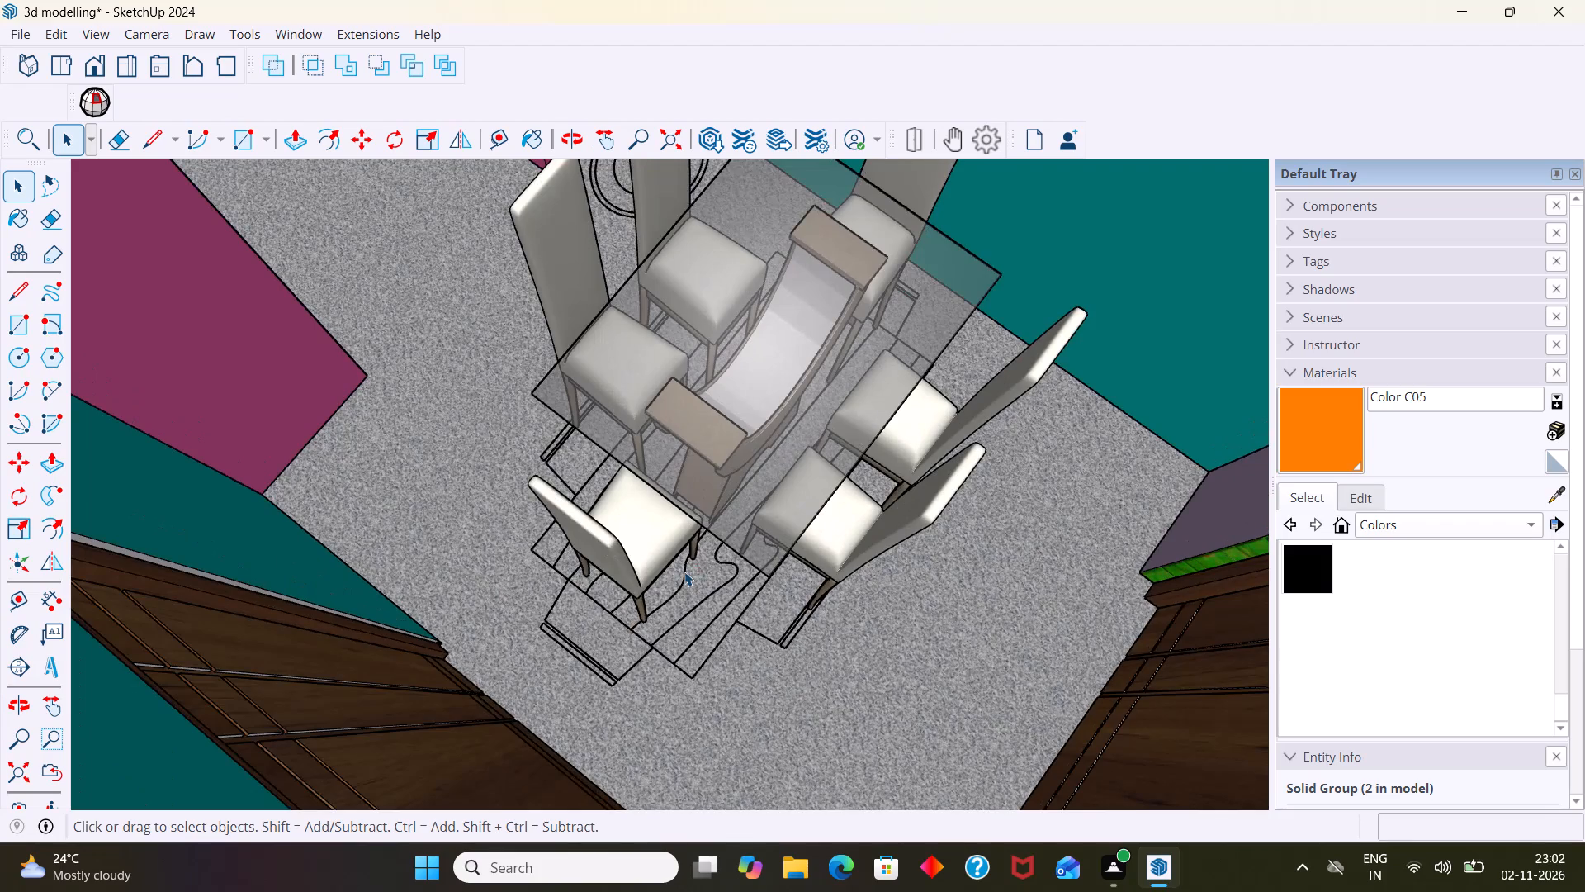
Scale the dining set component to about 1.03 along the red axis from its end near the kitchen.
scroll(621, 556, up, 3)
click(621, 556)
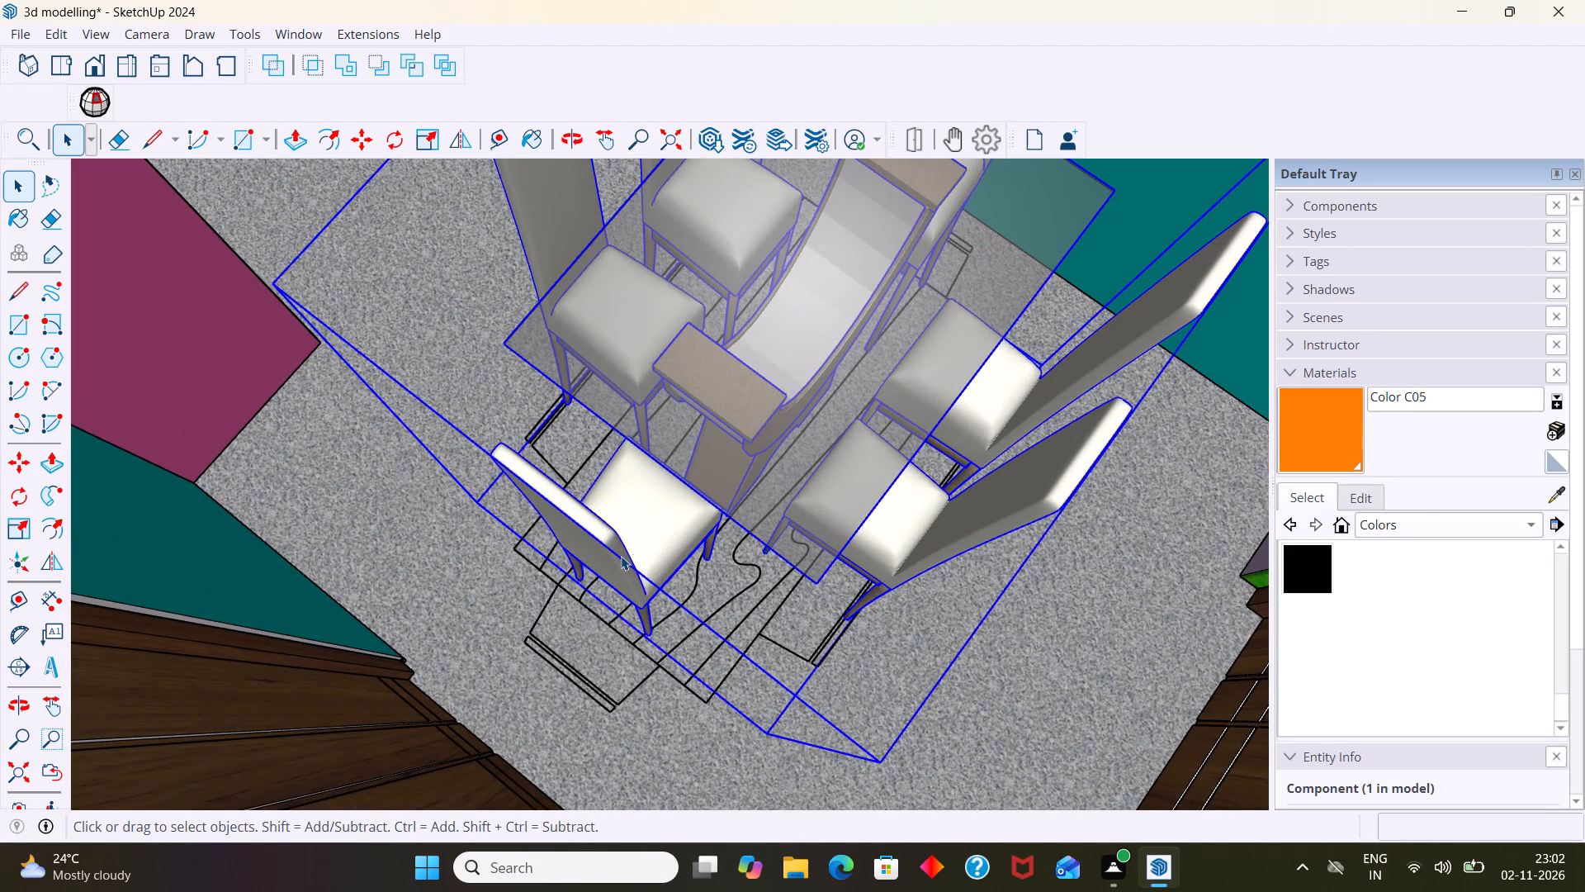
key(s)
click(598, 586)
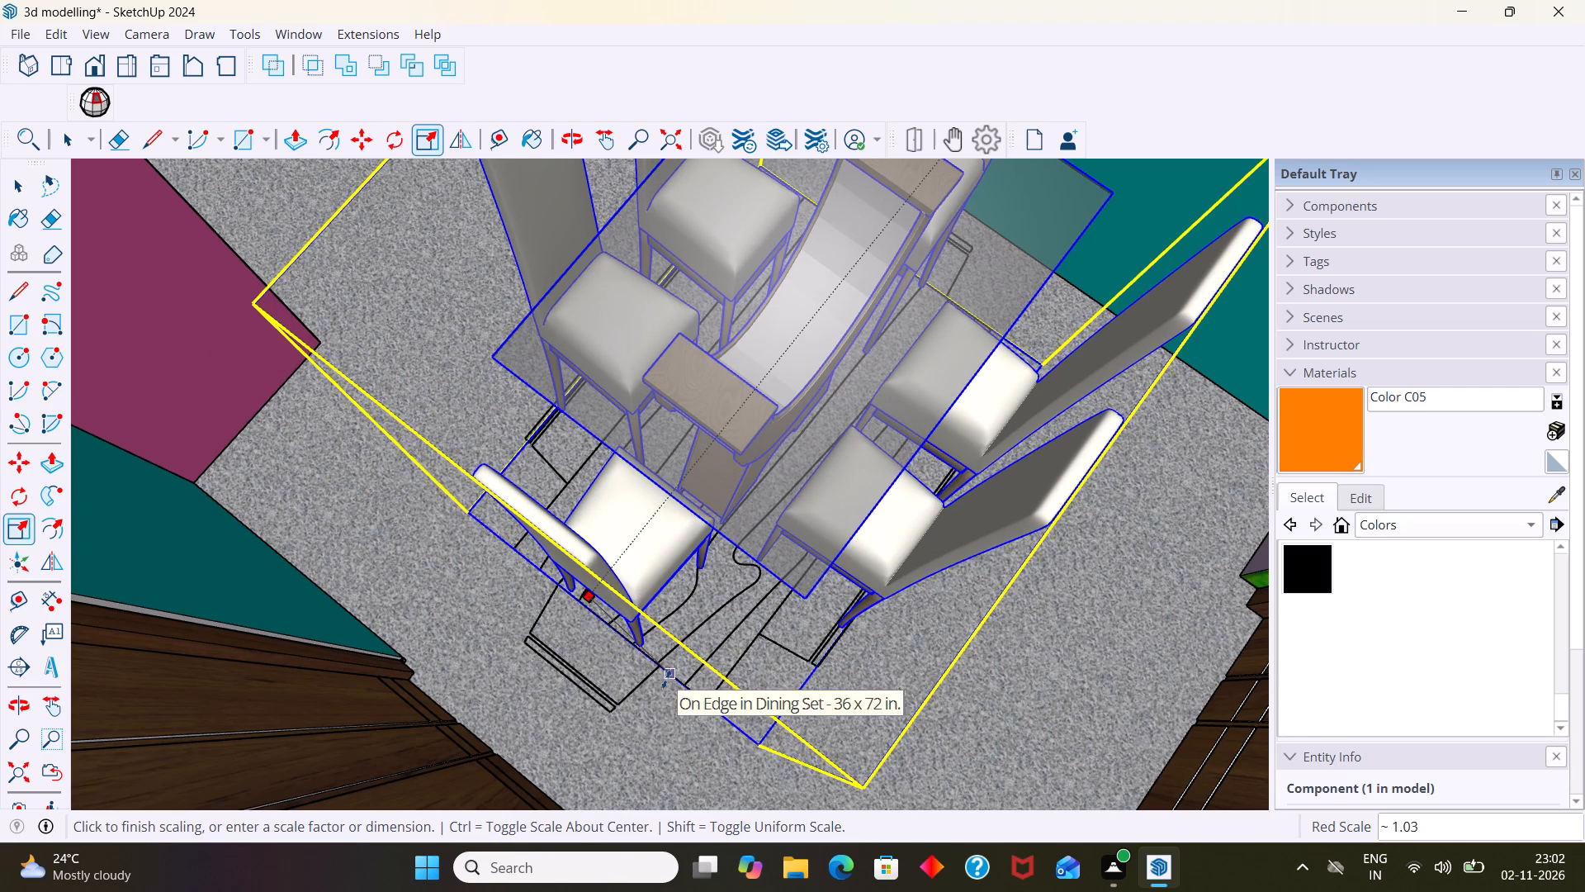
click(666, 679)
key(space)
click(1057, 659)
scroll(930, 614, down, 2)
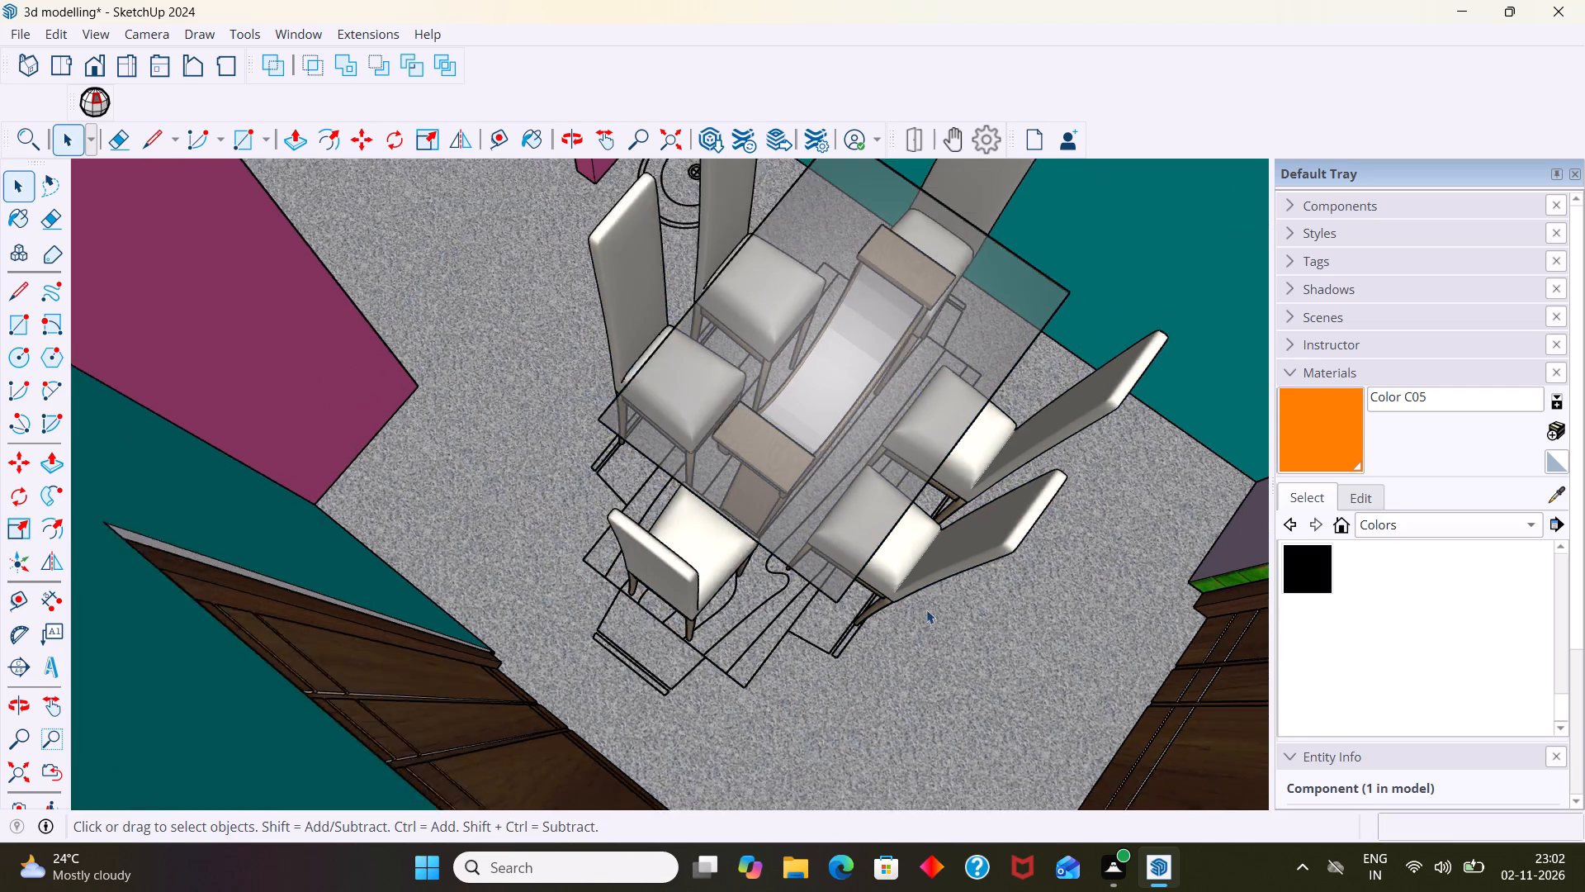
Examine how the scaled dining set fits over the drawn table and chair outlines from several angles.
scroll(926, 610, down, 1)
middle_drag(887, 572, 1162, 554)
scroll(773, 402, up, 1)
scroll(744, 386, down, 11)
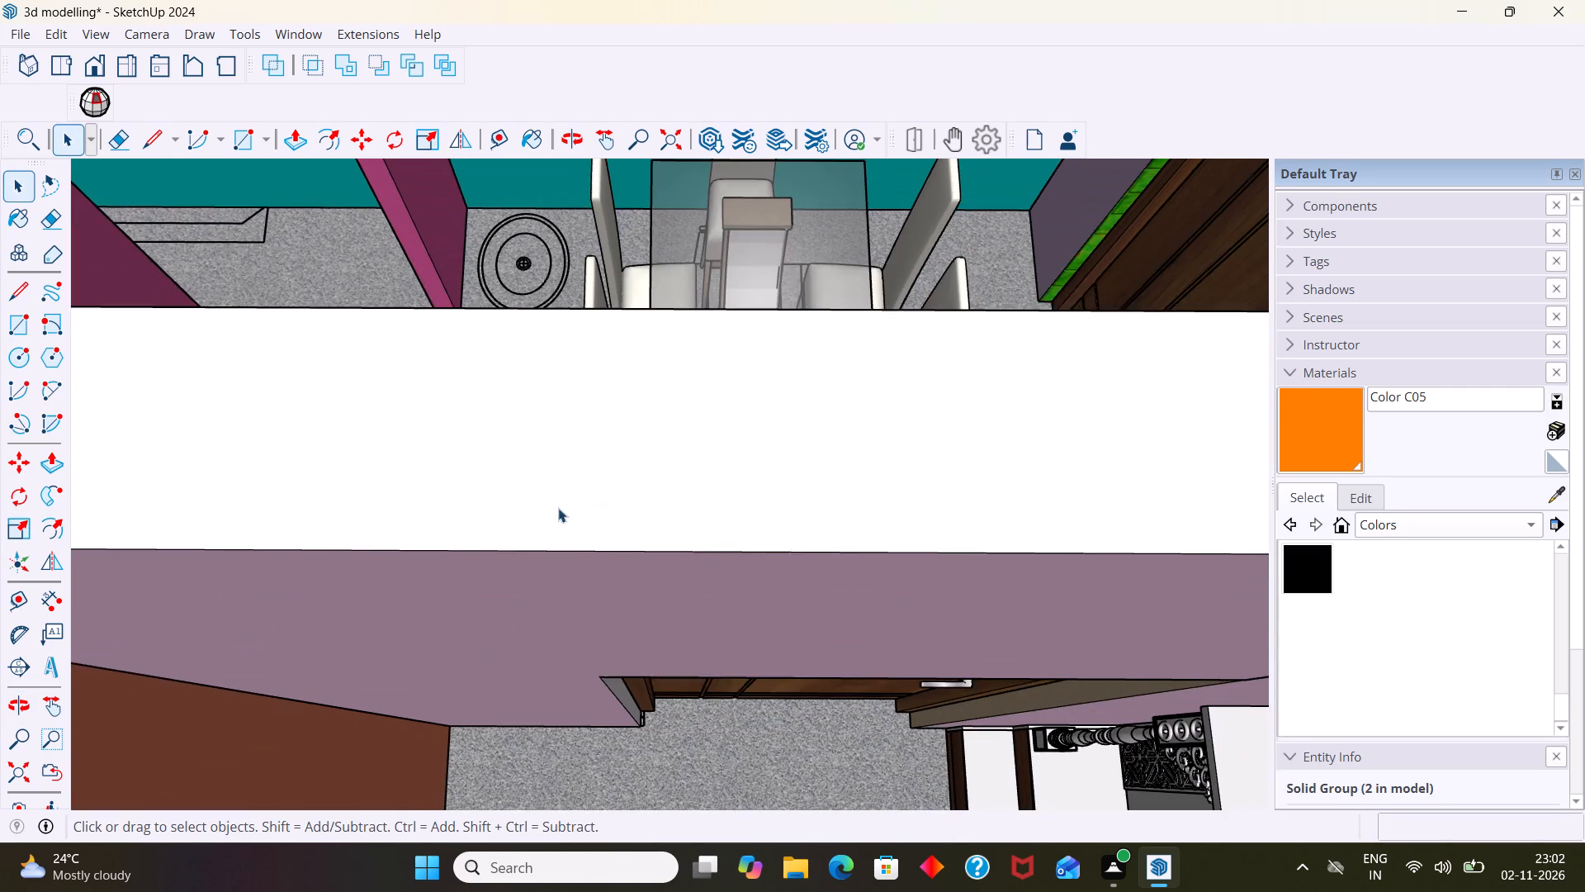
scroll(558, 508, down, 4)
middle_drag(701, 425, 711, 520)
shift+middle_drag(665, 332, 714, 565)
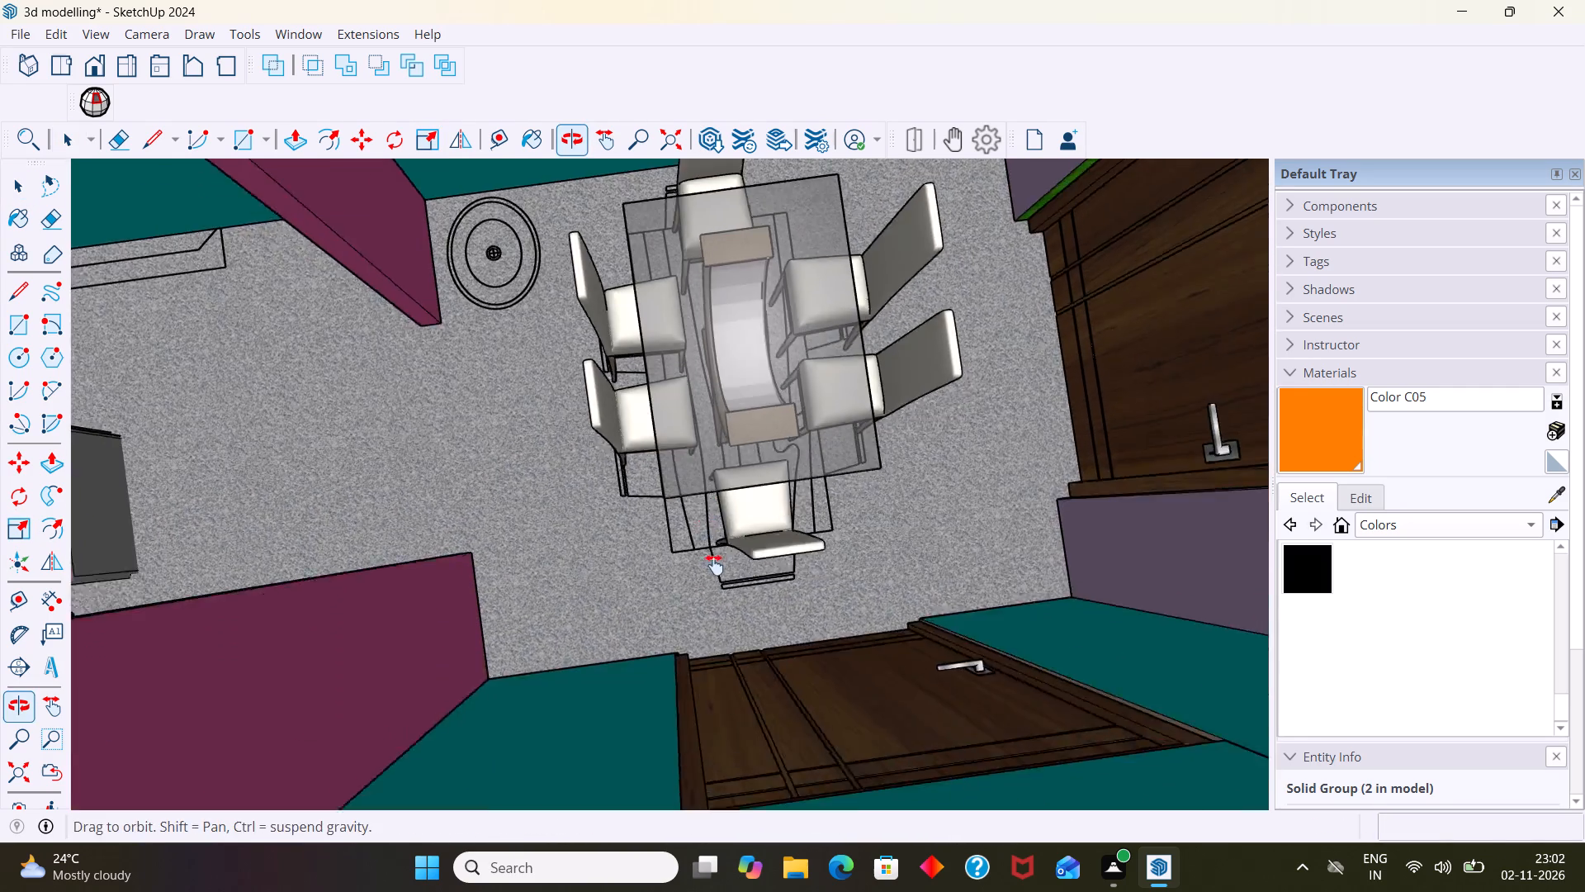
shift+middle_drag(714, 565, 709, 571)
scroll(698, 548, up, 3)
middle_drag(677, 499, 613, 382)
scroll(613, 380, up, 1)
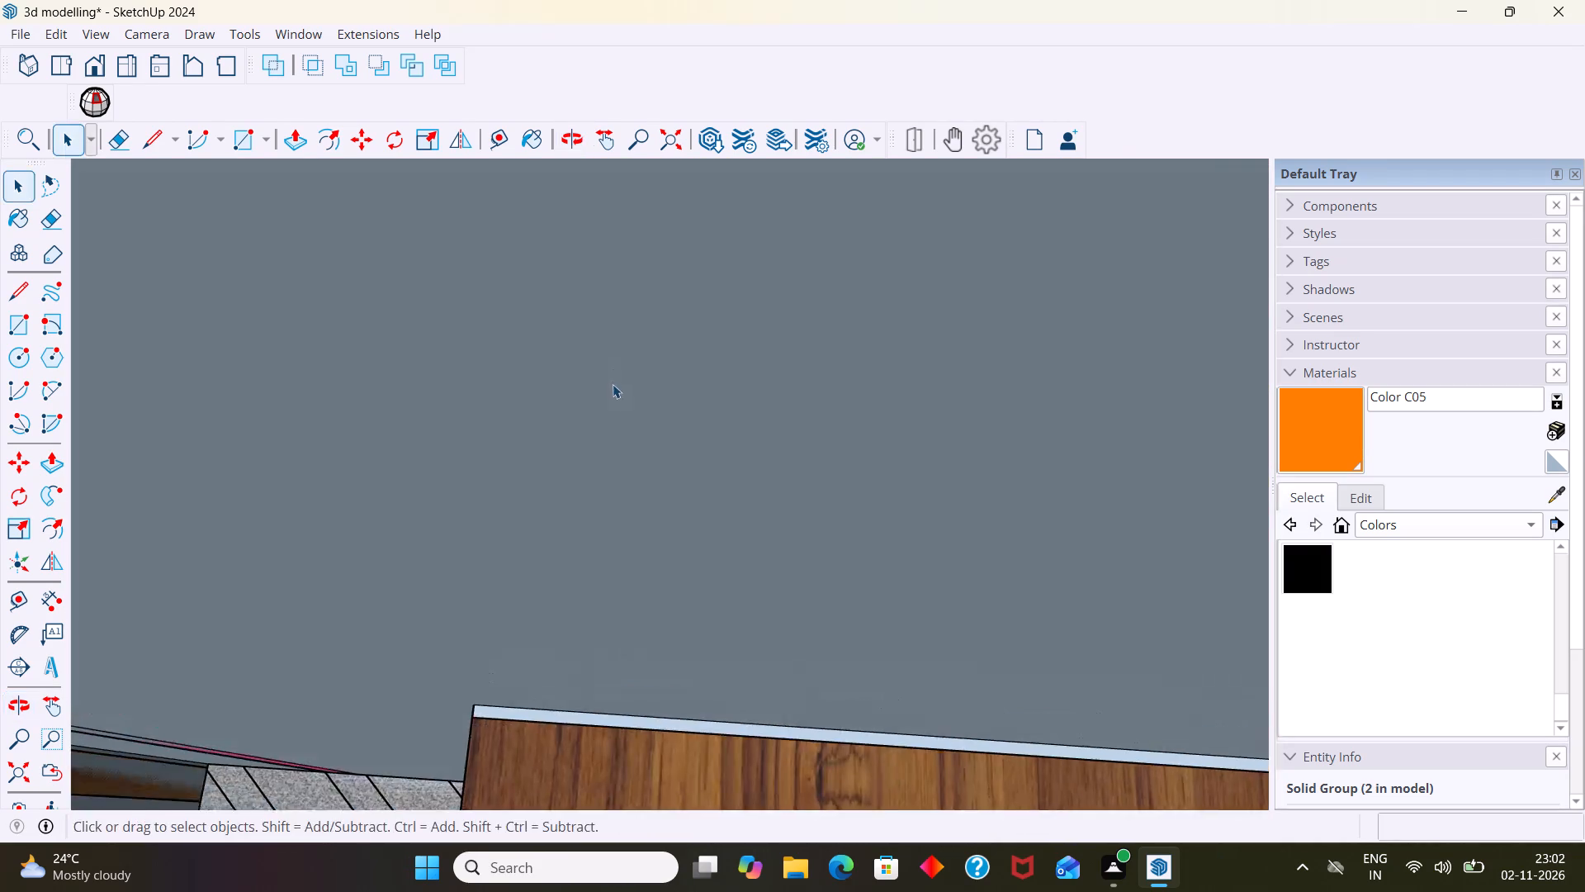
scroll(612, 384, down, 18)
click(30, 781)
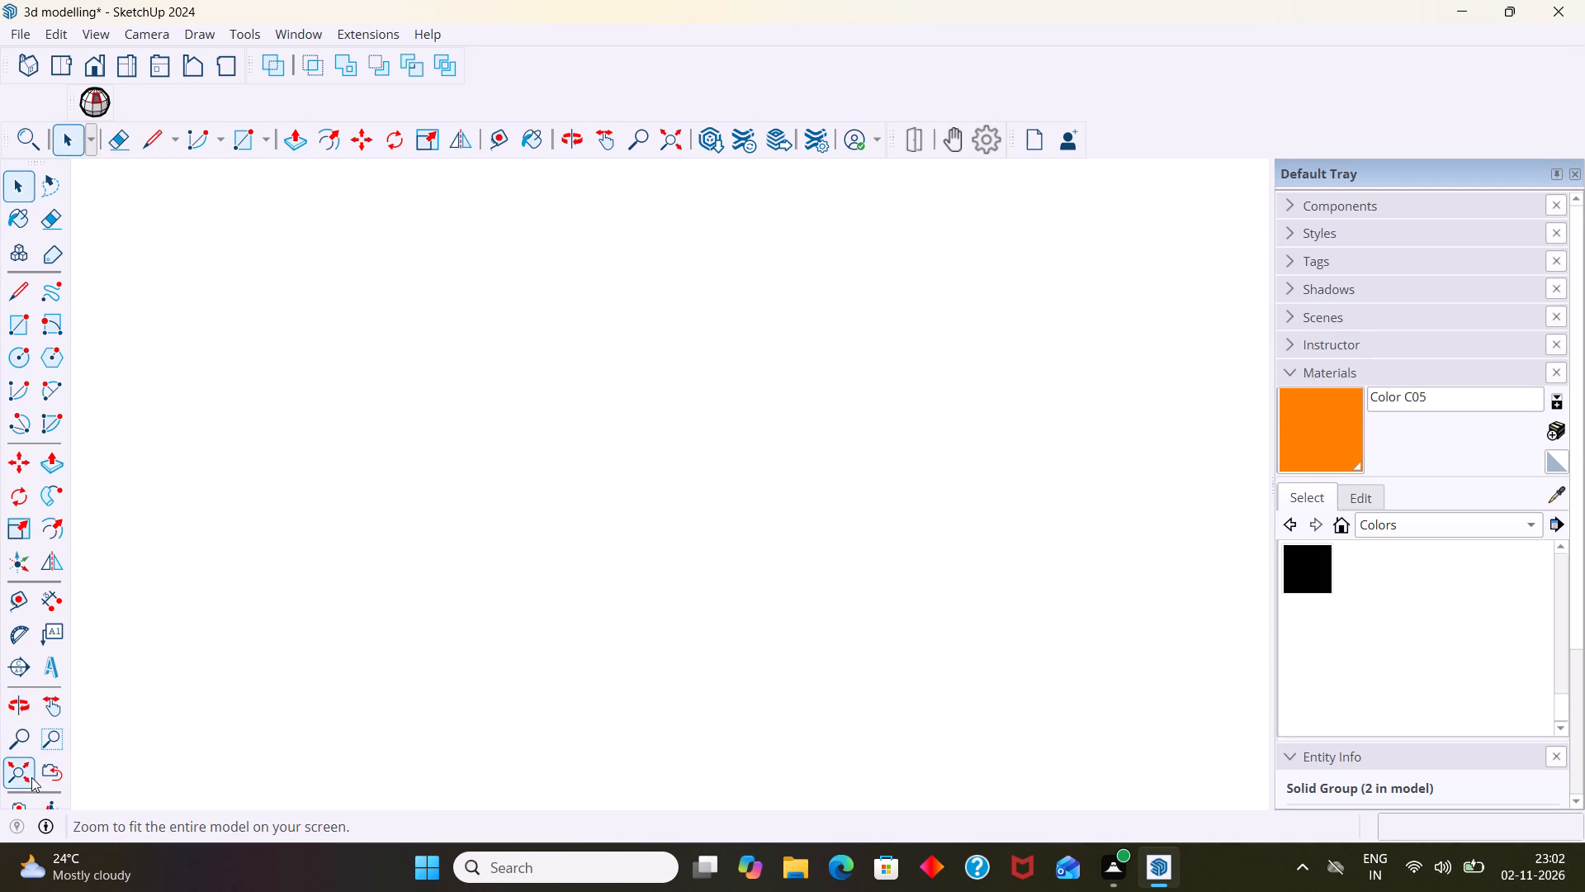
scroll(33, 771, down, 1)
scroll(257, 629, down, 1)
scroll(647, 491, up, 4)
middle_drag(653, 484, 390, 581)
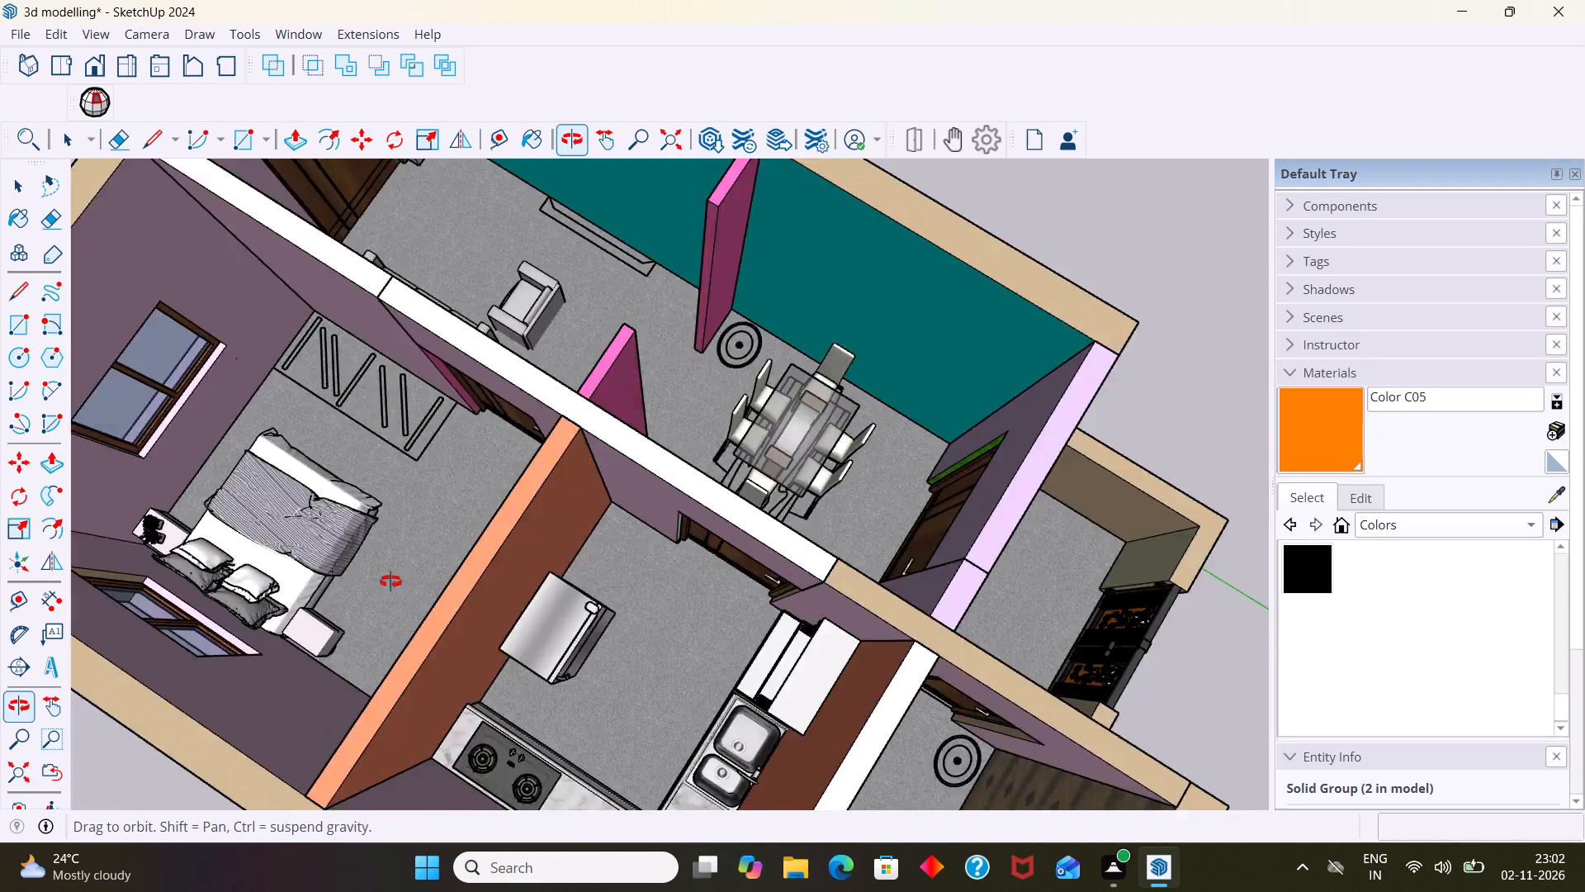
middle_drag(390, 581, 411, 537)
scroll(886, 516, up, 10)
middle_drag(769, 481, 599, 404)
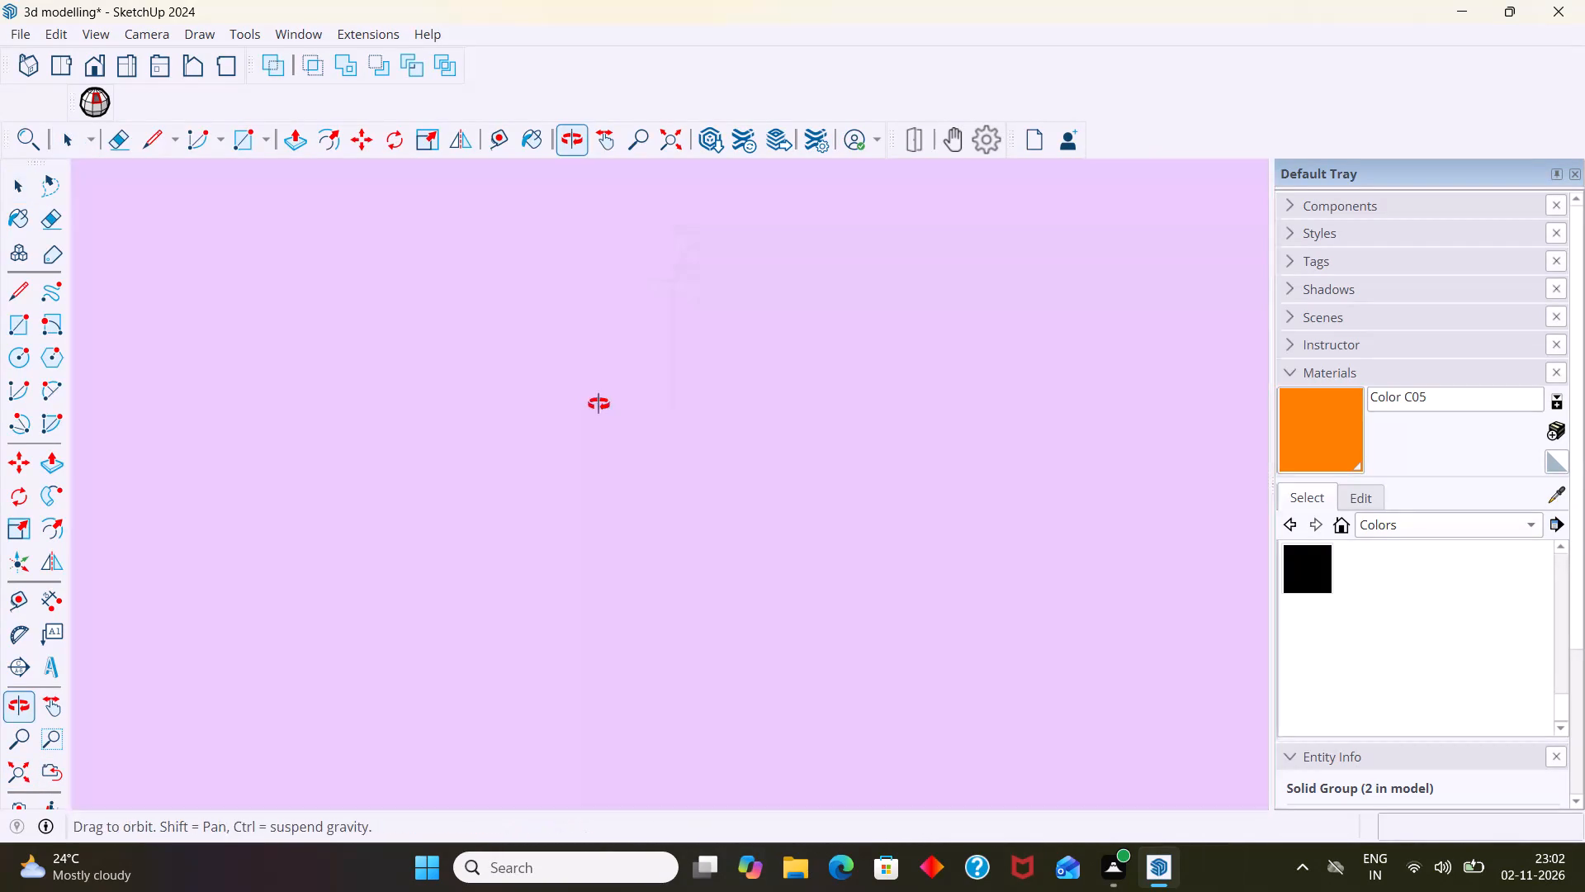
middle_drag(599, 404, 663, 441)
scroll(628, 408, up, 4)
scroll(628, 408, down, 1)
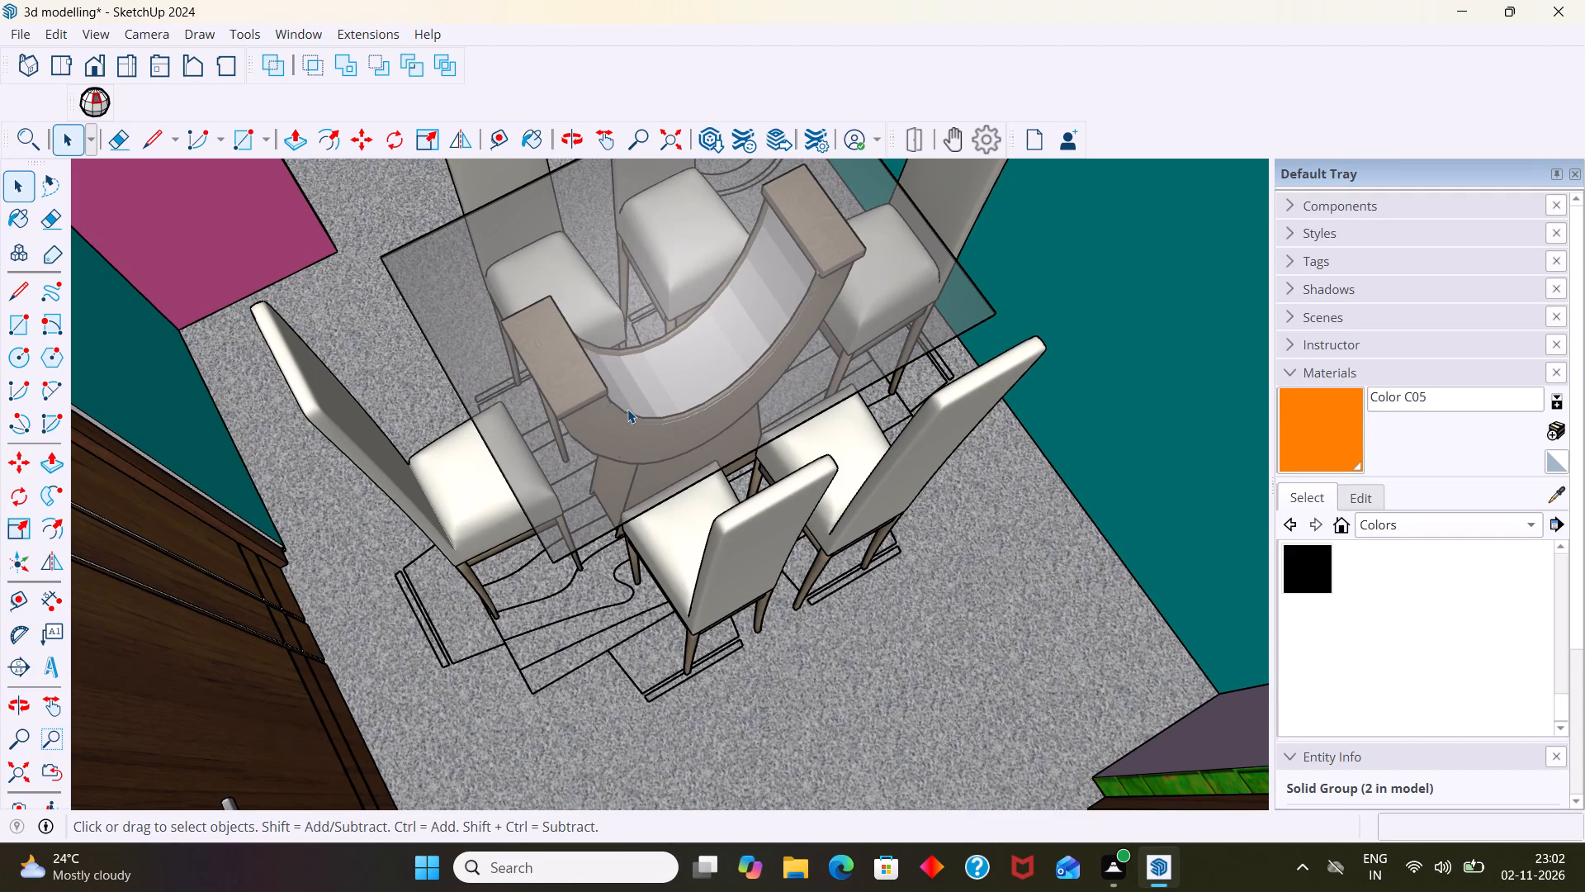
scroll(818, 624, up, 3)
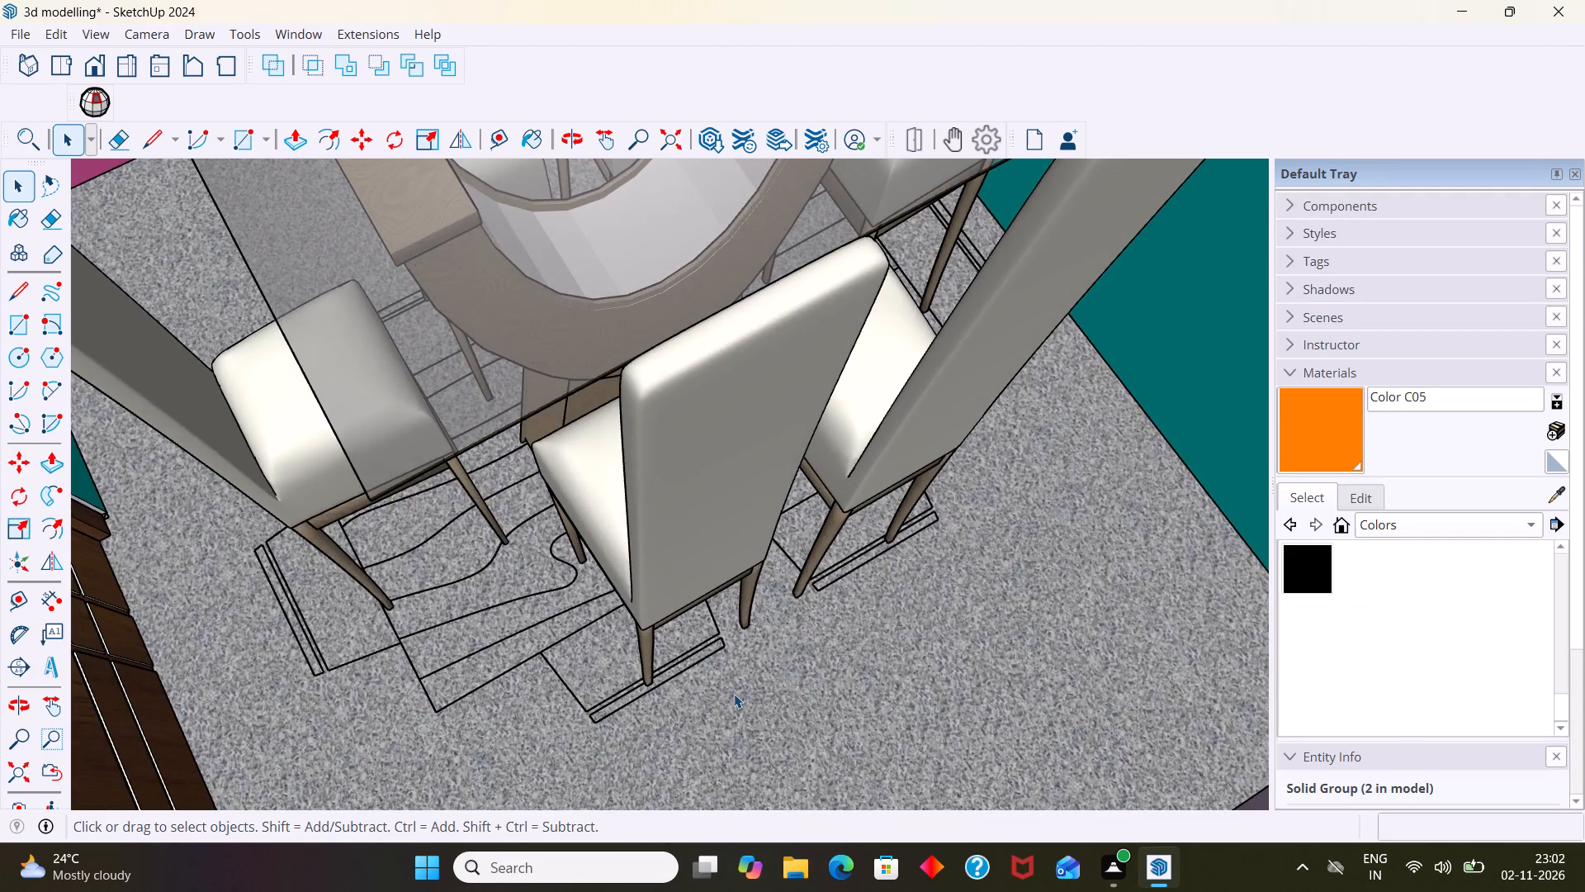
middle_drag(731, 691, 694, 508)
scroll(694, 509, down, 2)
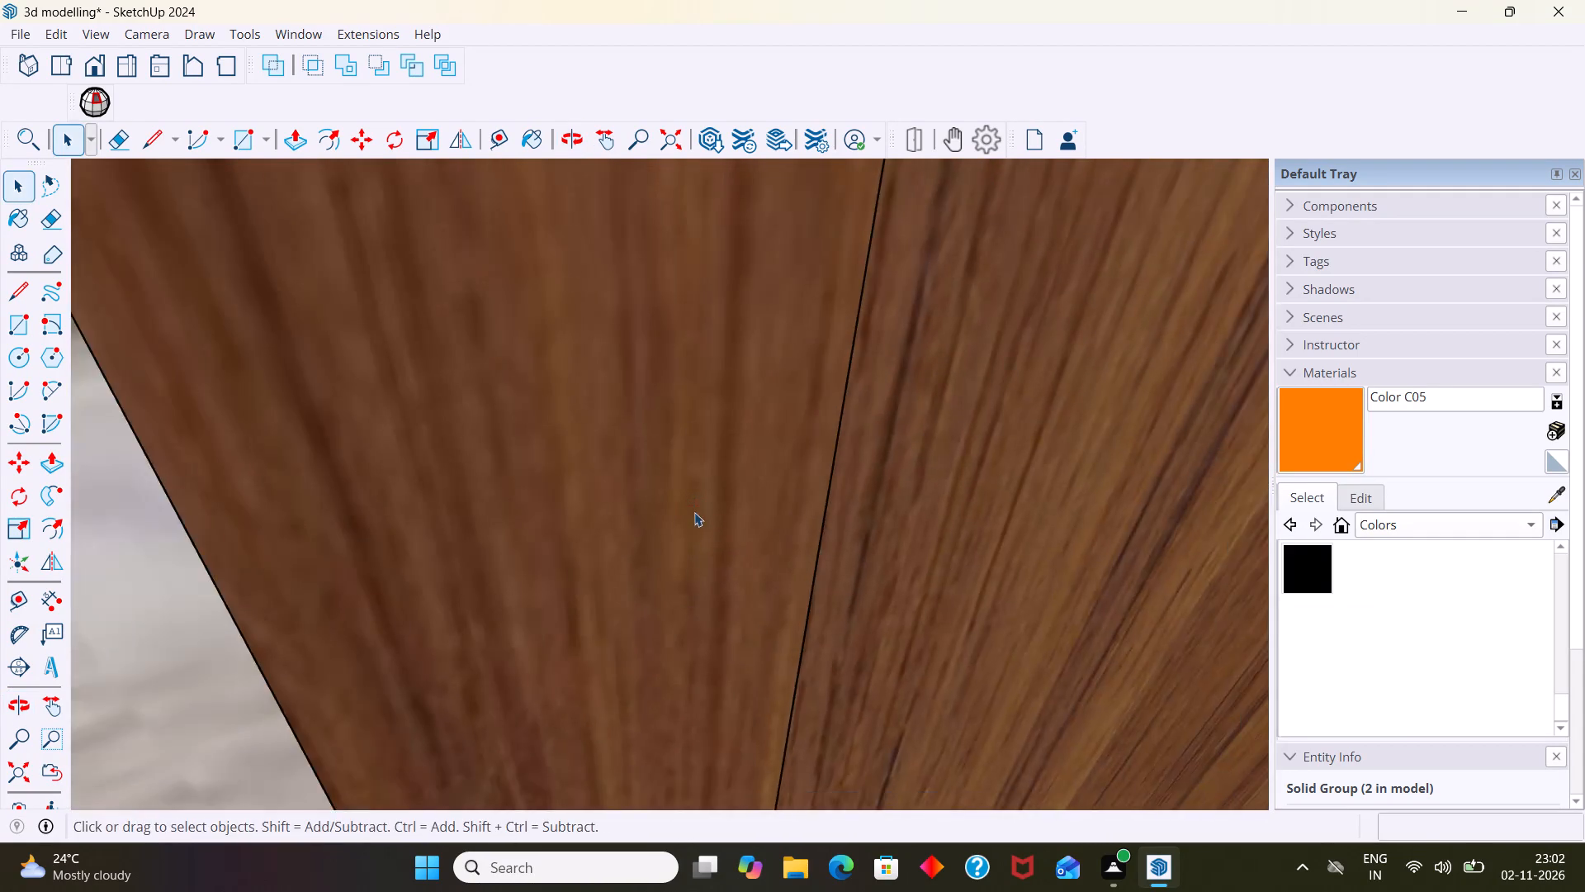
scroll(694, 512, down, 20)
scroll(694, 512, down, 15)
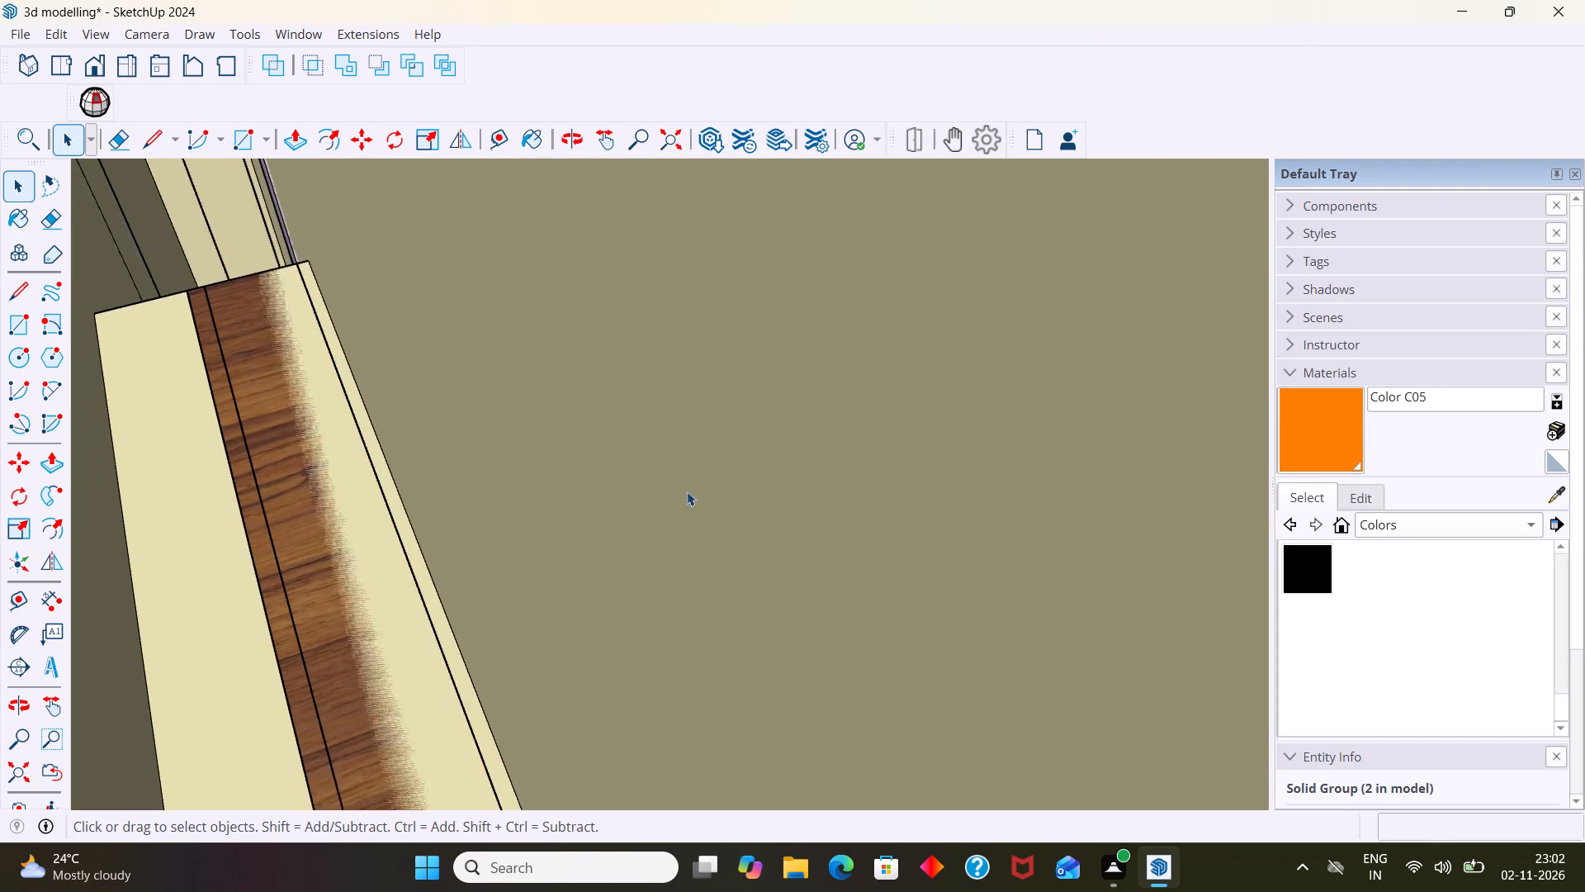
scroll(687, 491, down, 1)
click(21, 771)
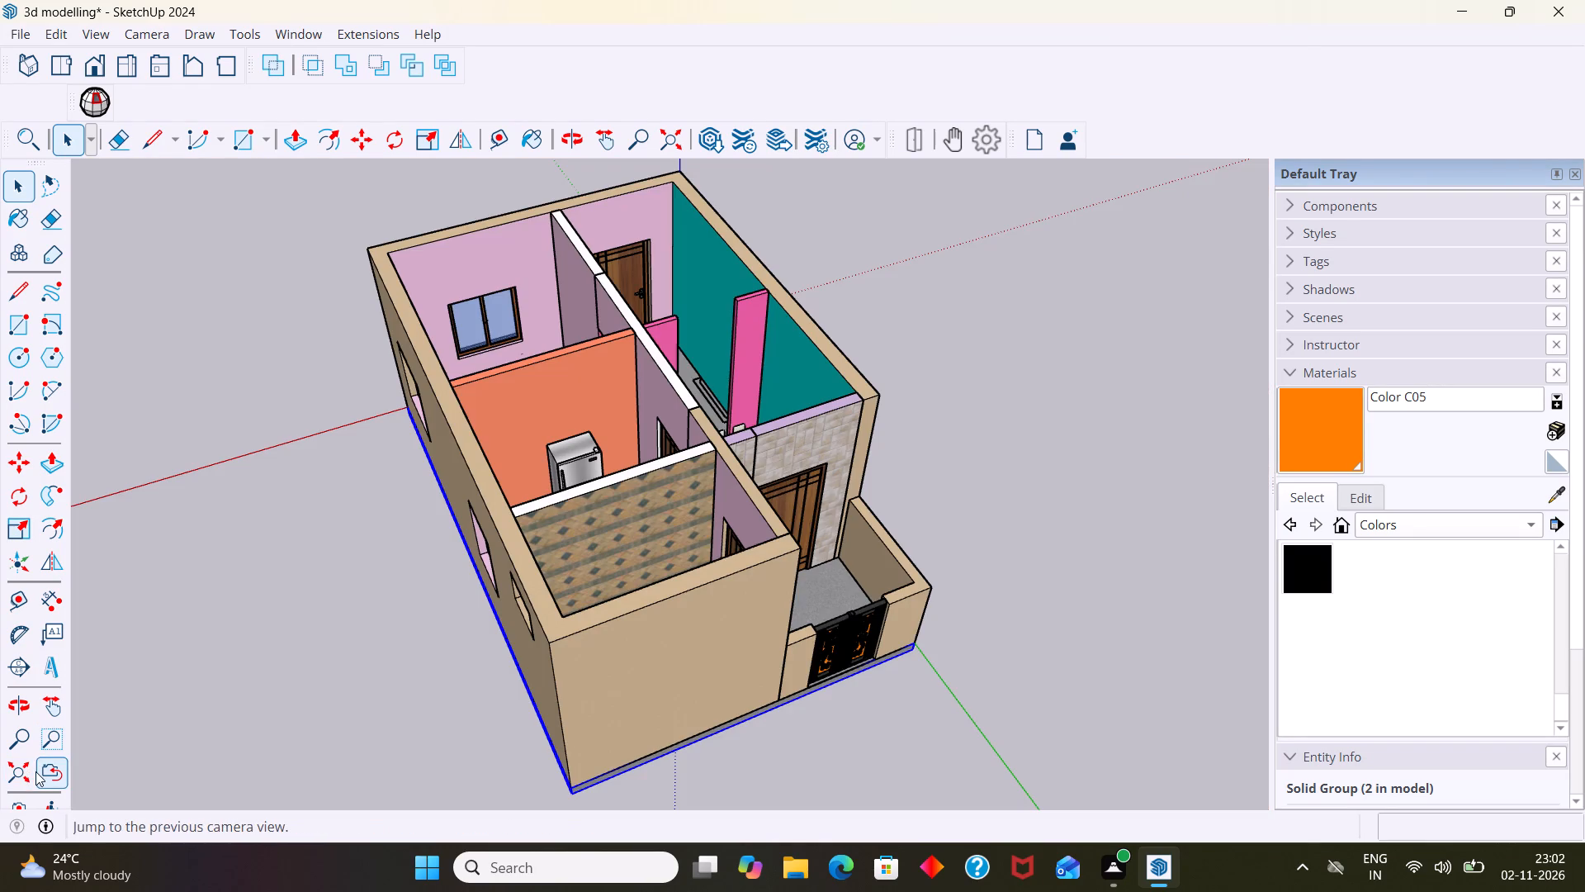
Scale the dining set component to about 1.17 along the green axis, towards the pink partition walls.
scroll(655, 439, up, 8)
middle_drag(711, 425, 589, 535)
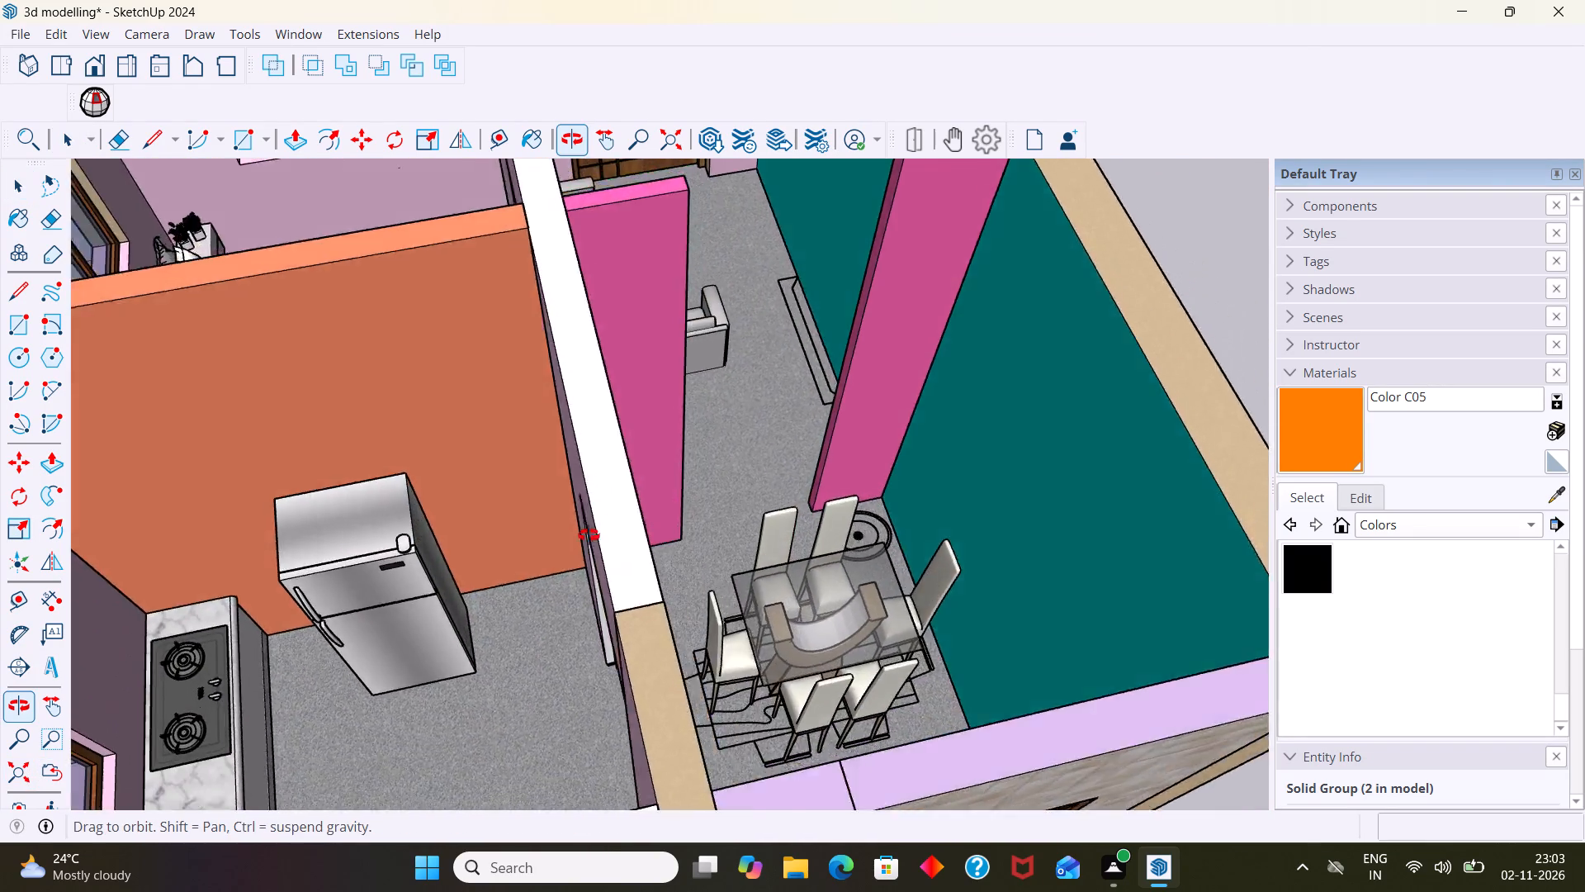
middle_drag(589, 535, 565, 563)
scroll(1064, 682, up, 10)
scroll(759, 654, down, 2)
middle_drag(751, 648, 876, 643)
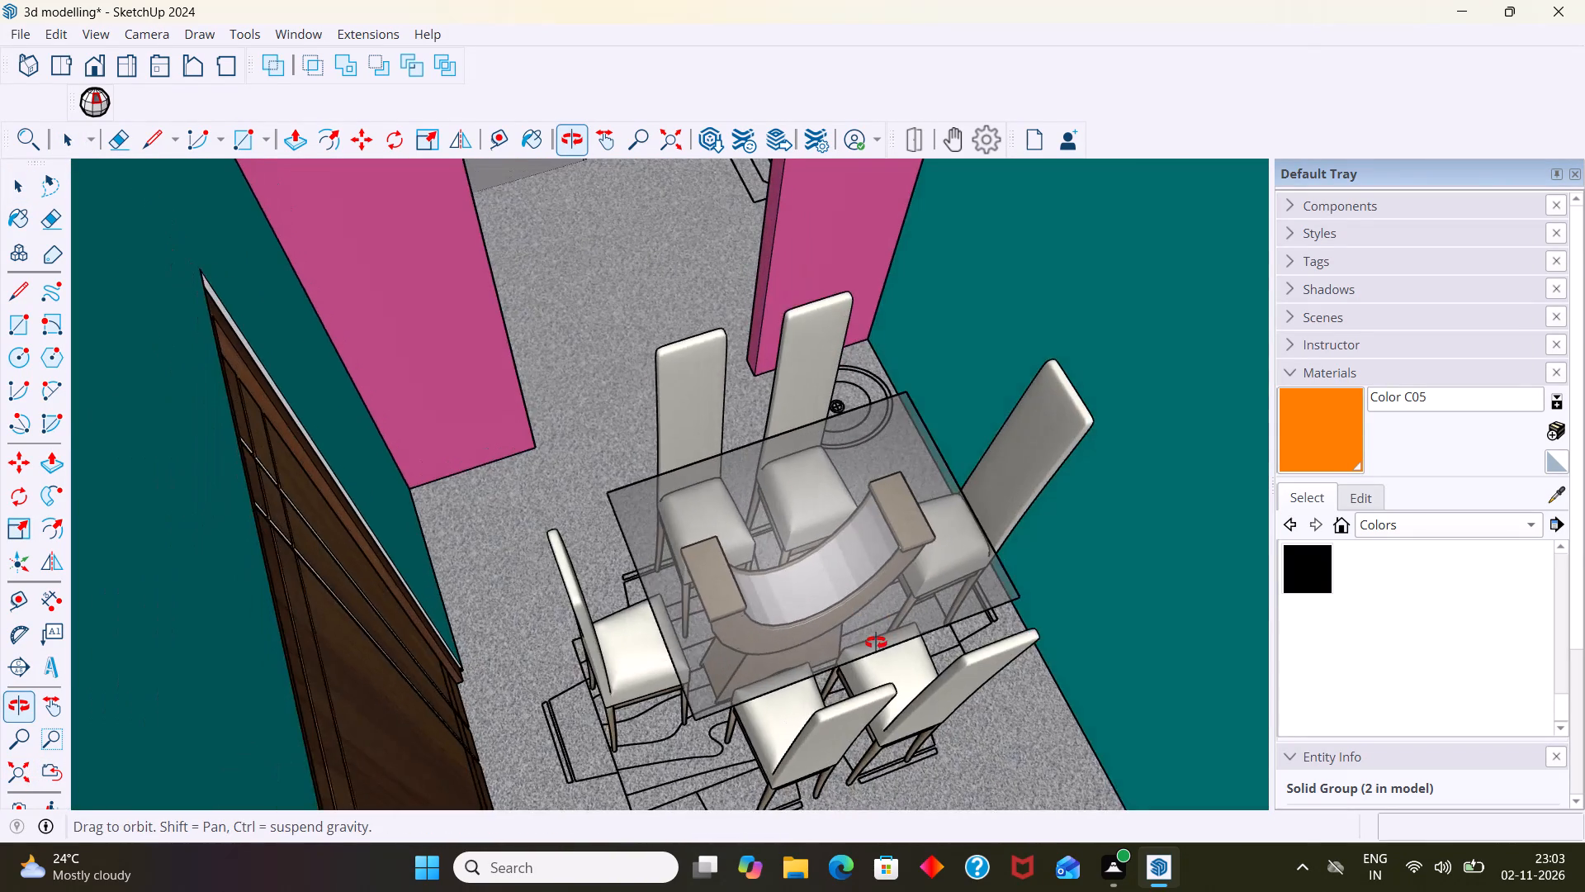
middle_drag(876, 643, 910, 642)
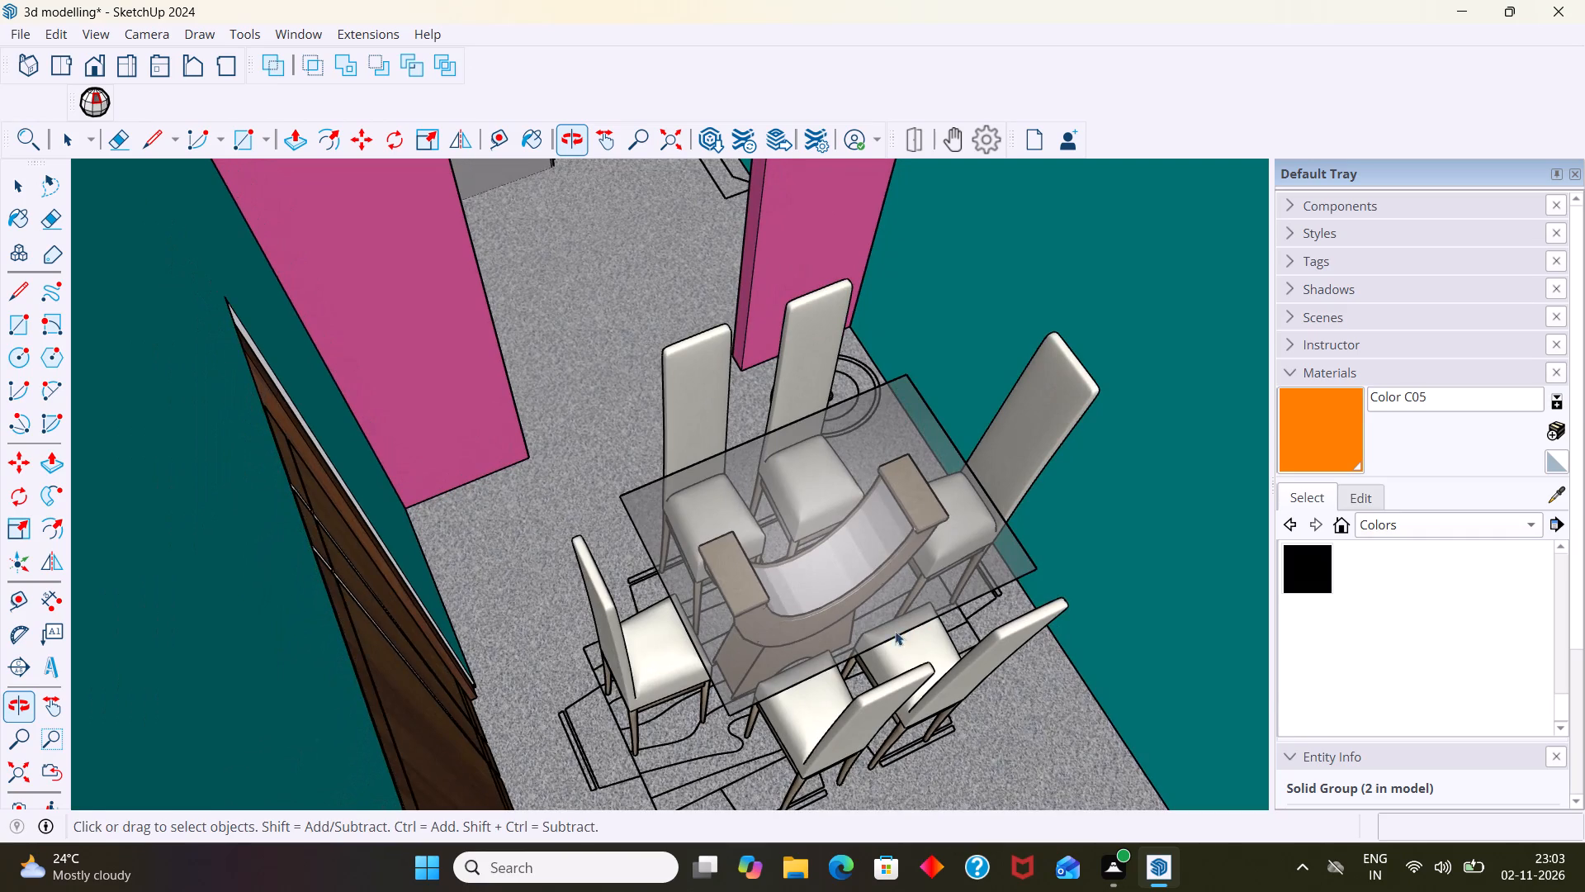
scroll(854, 608, up, 2)
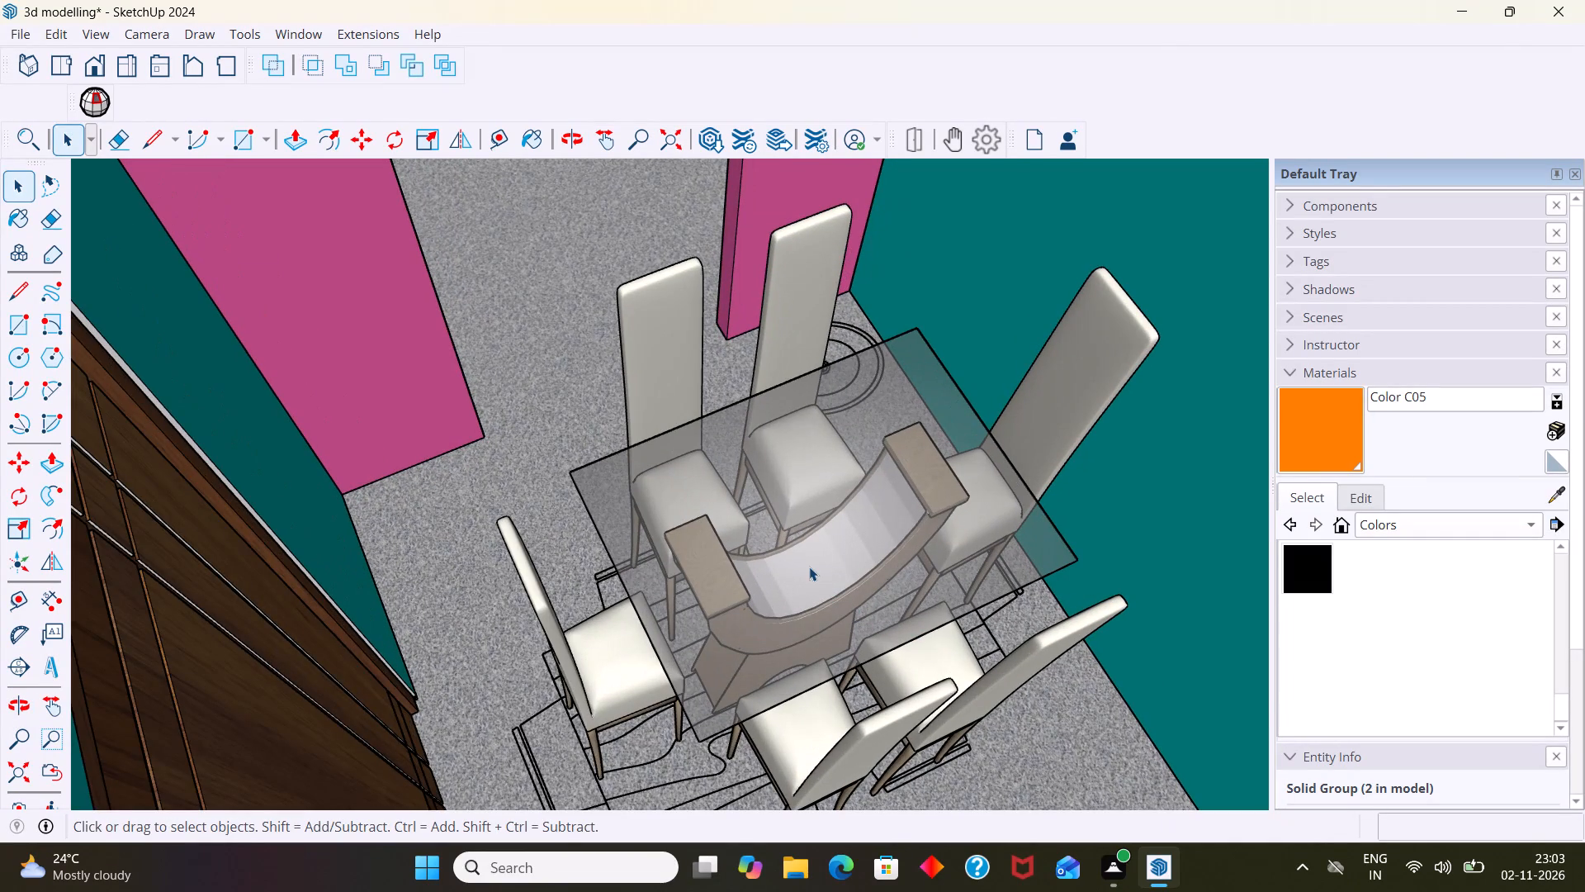
click(809, 567)
key(s)
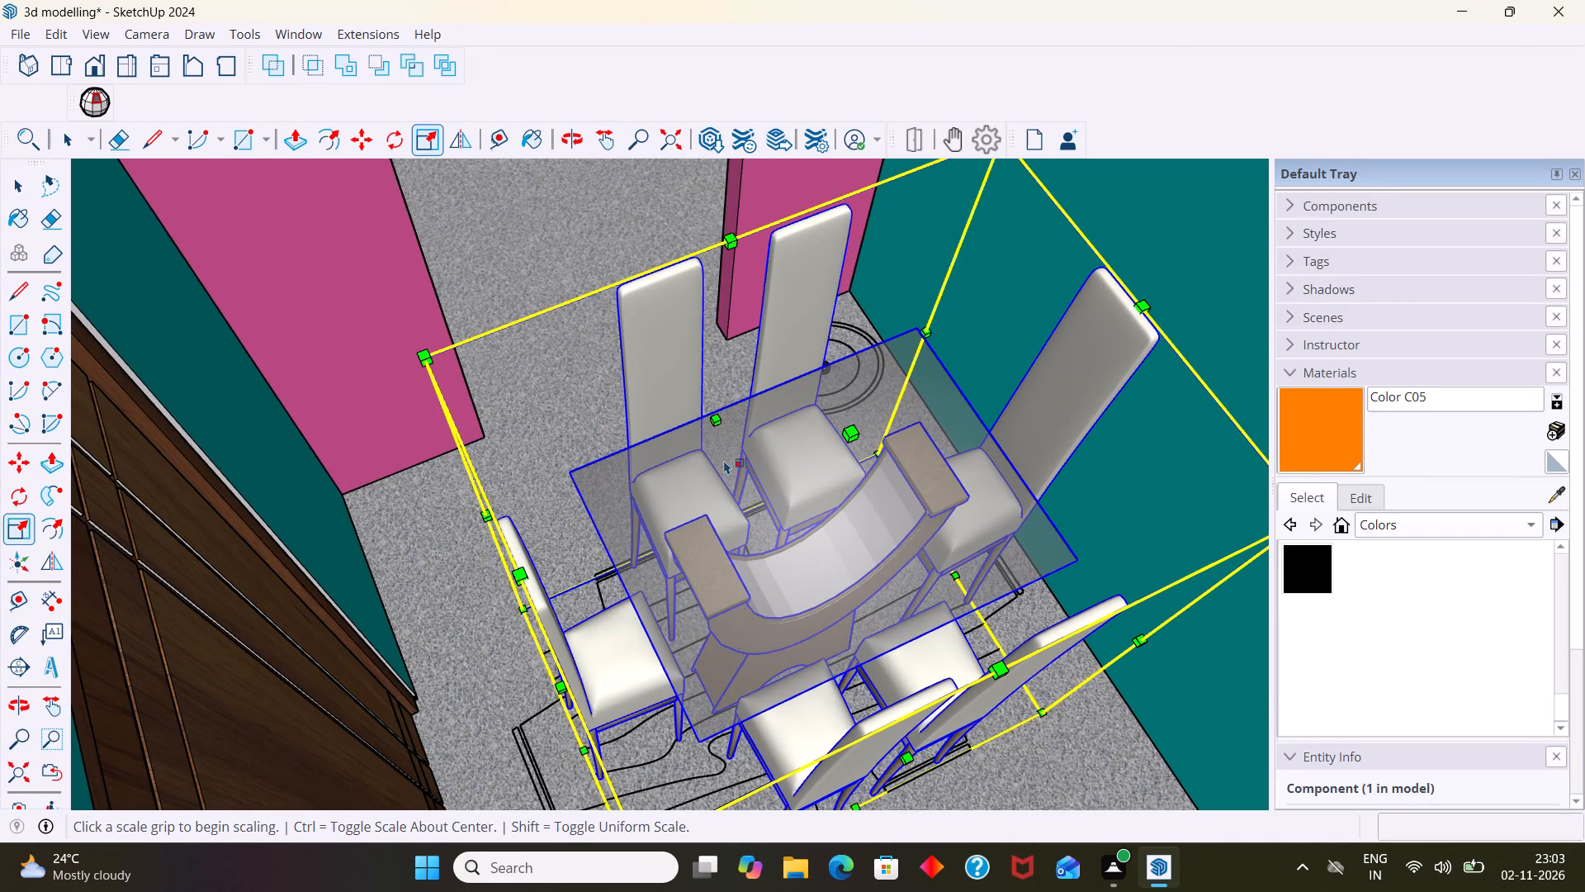
click(716, 419)
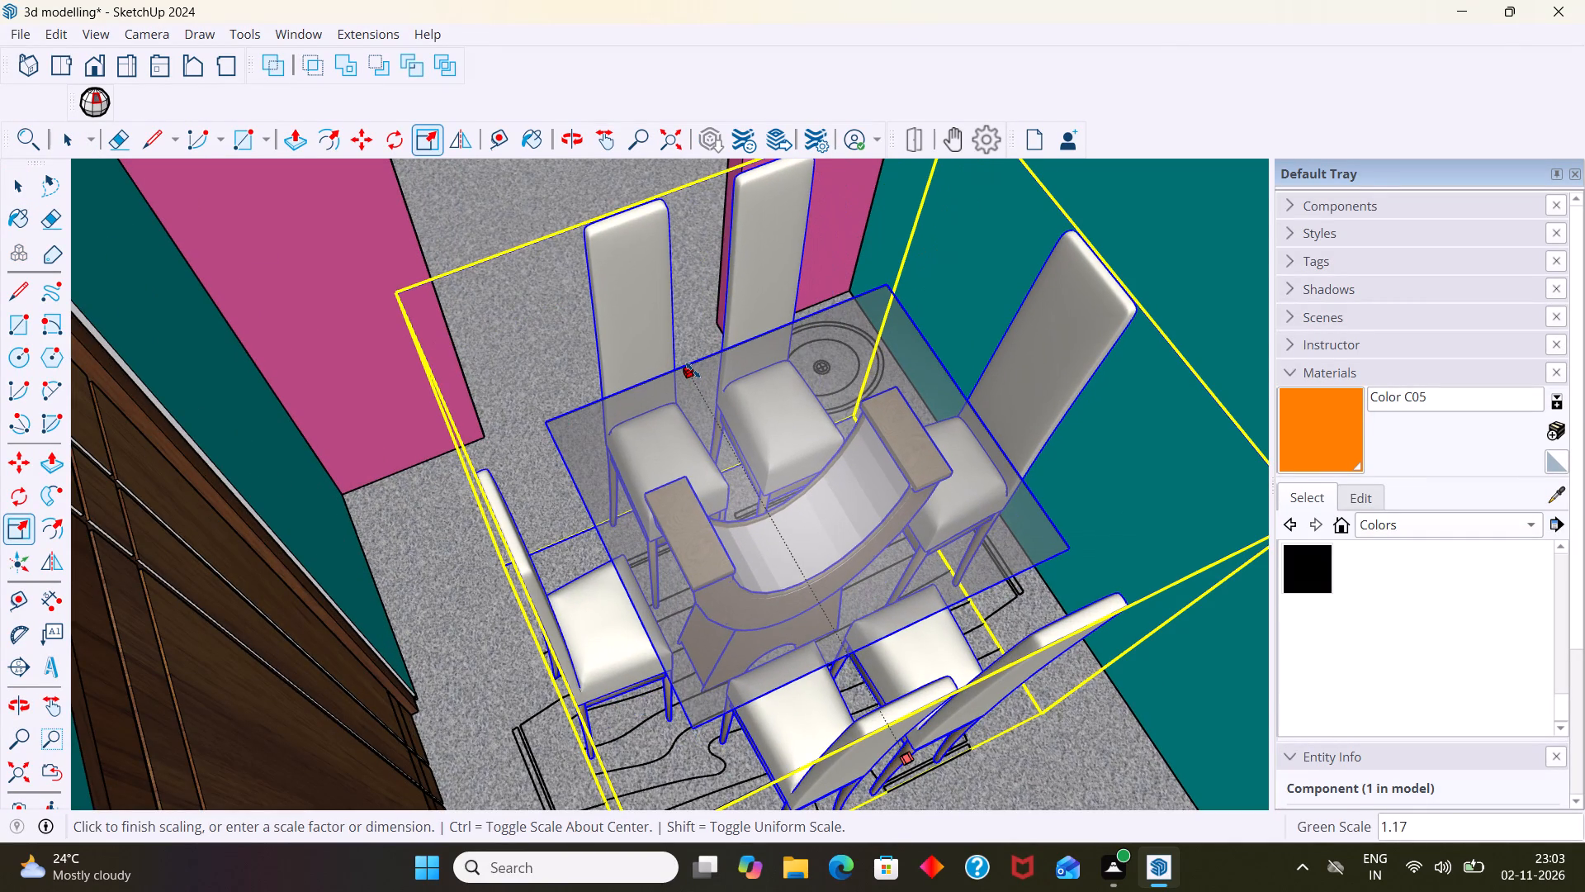
click(693, 371)
key(space)
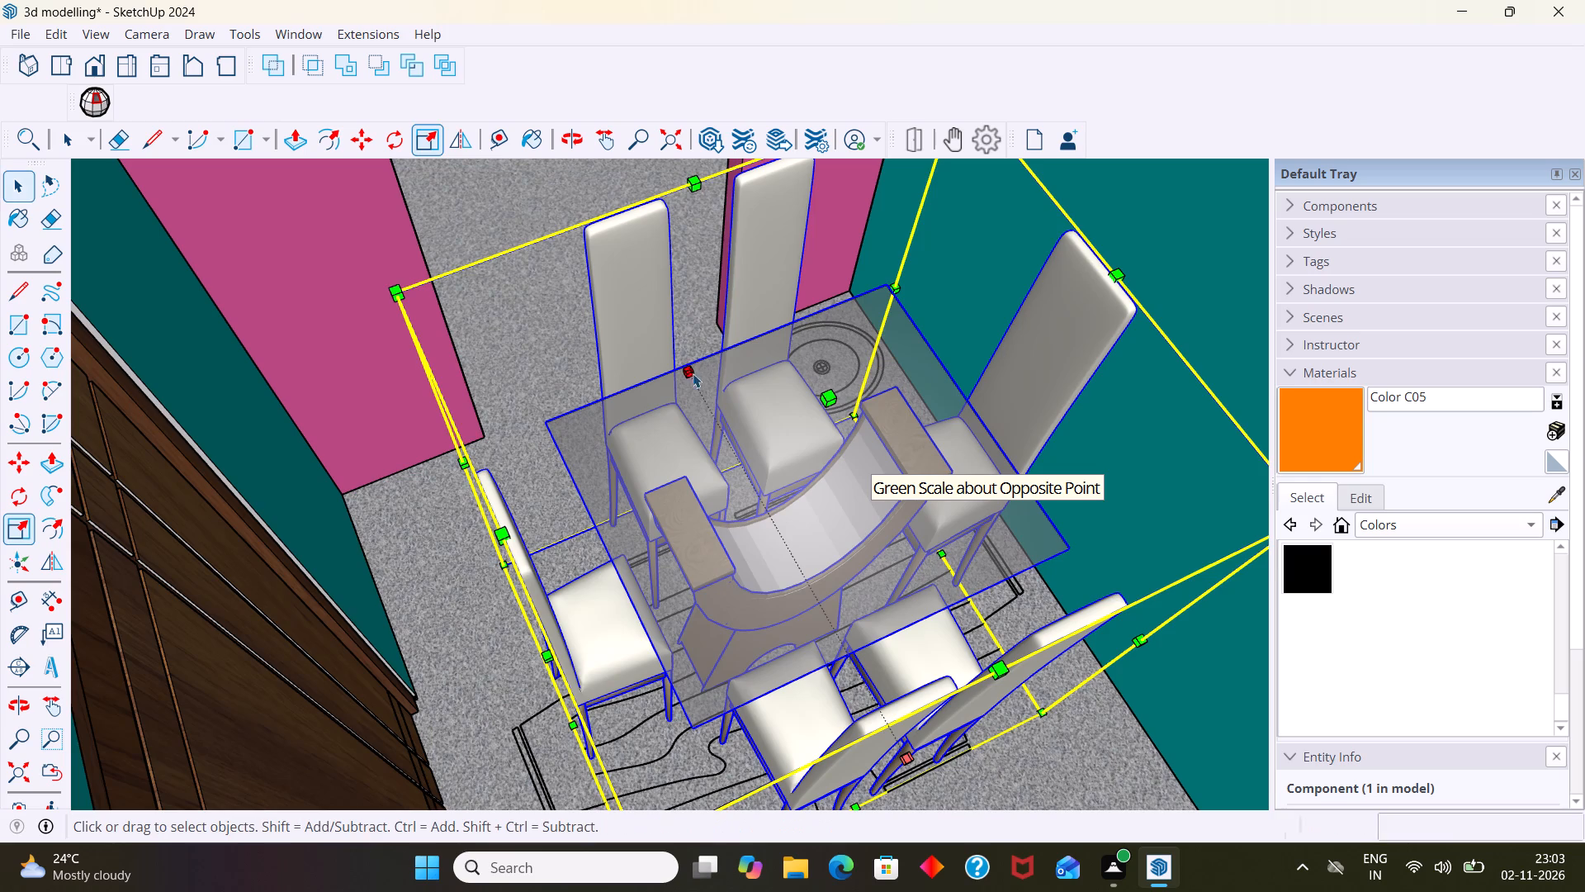
scroll(792, 434, down, 9)
middle_drag(796, 490, 765, 535)
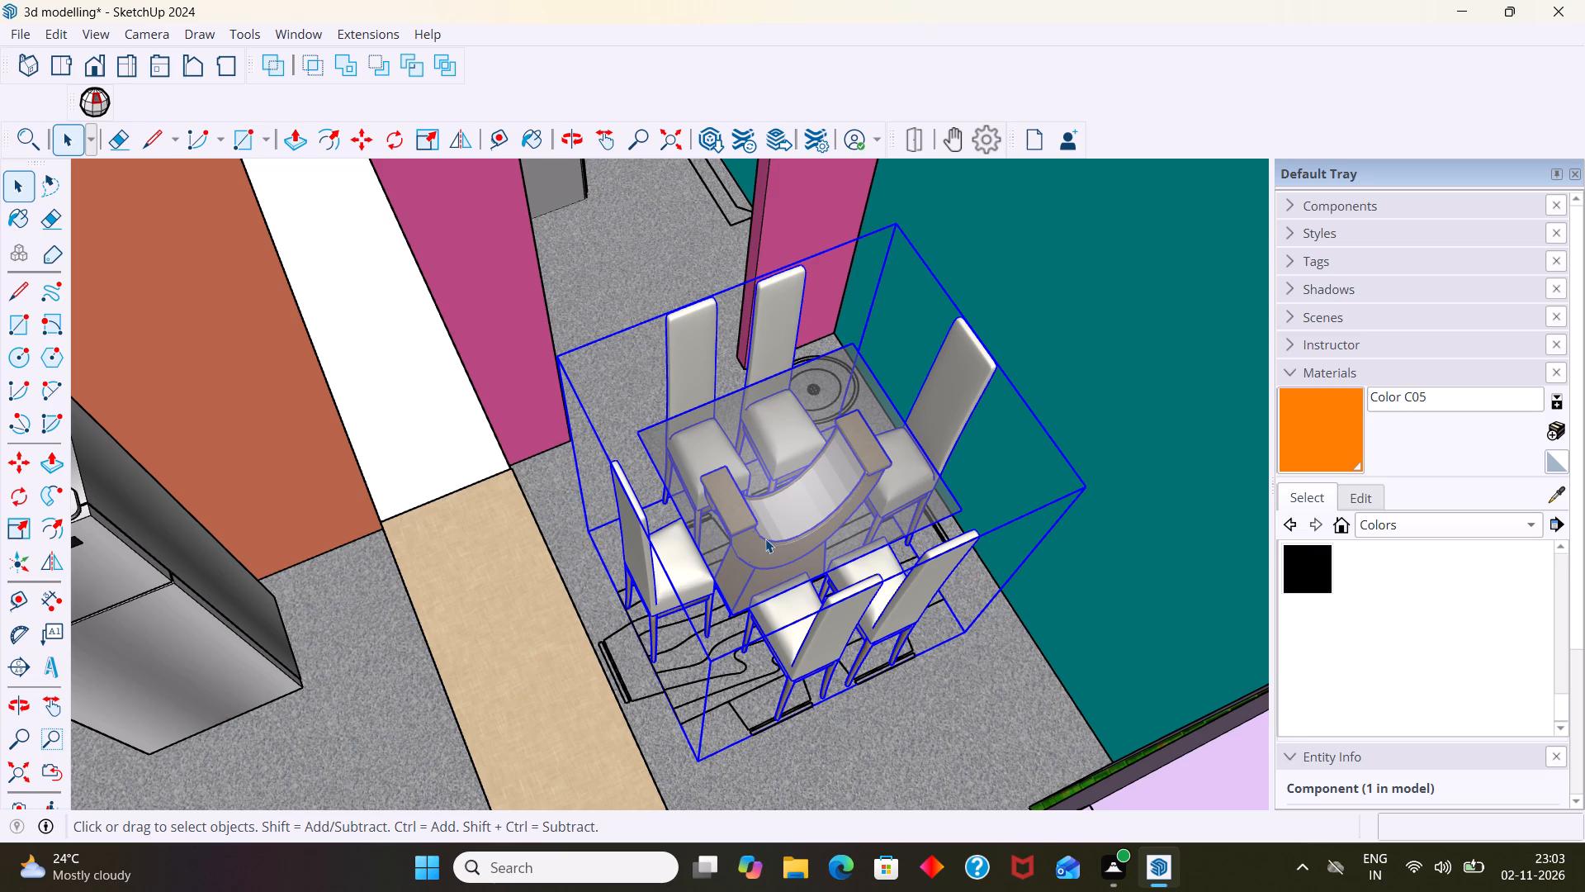
scroll(774, 525, down, 5)
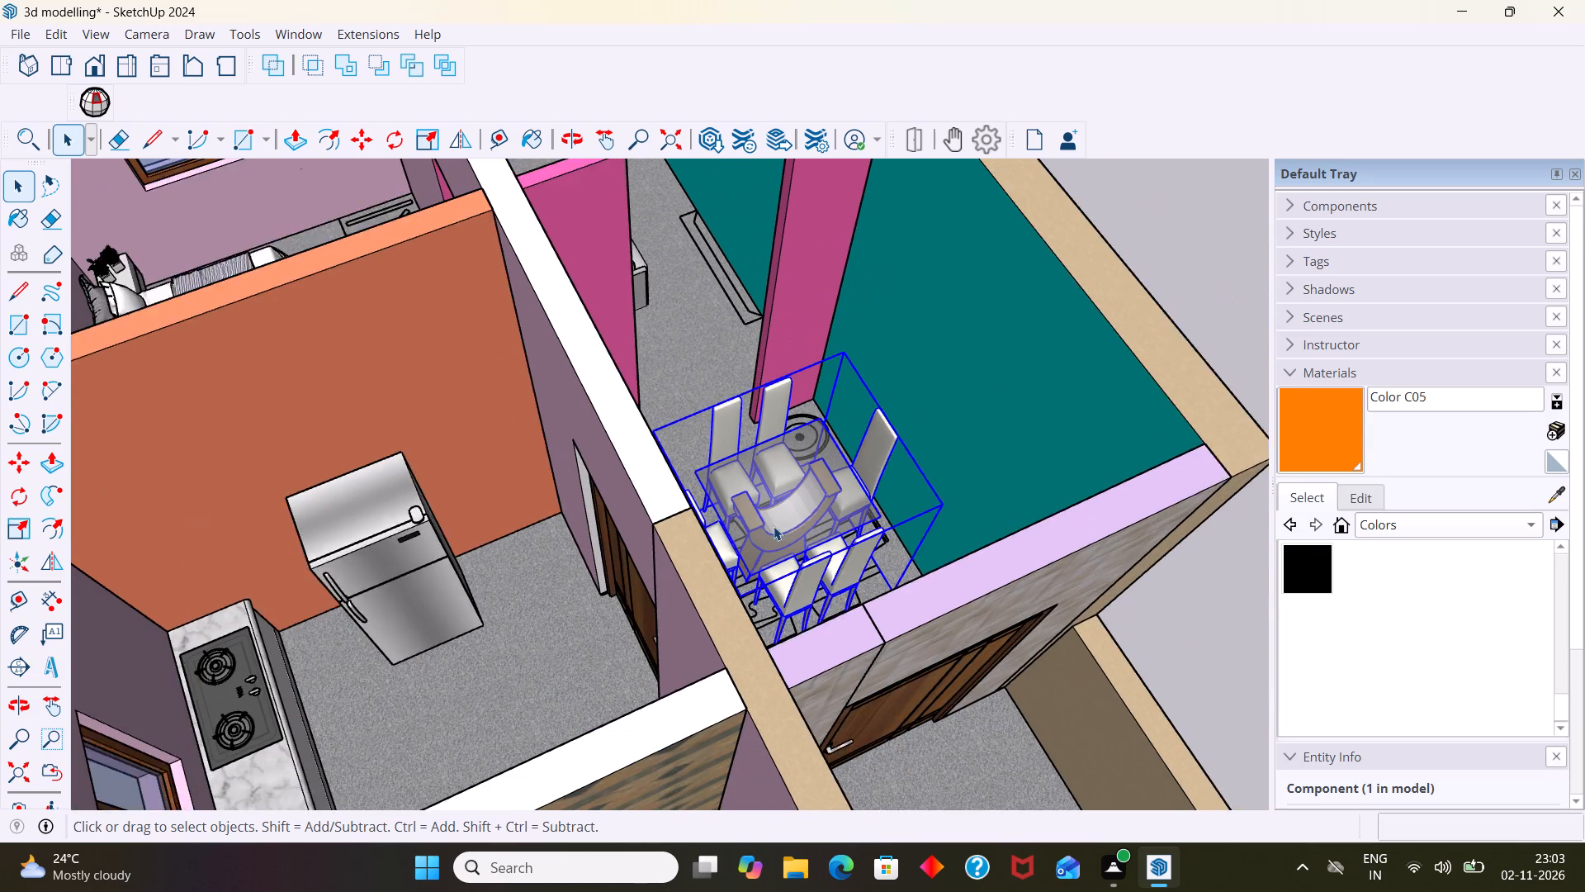
scroll(774, 526, down, 2)
click(1212, 260)
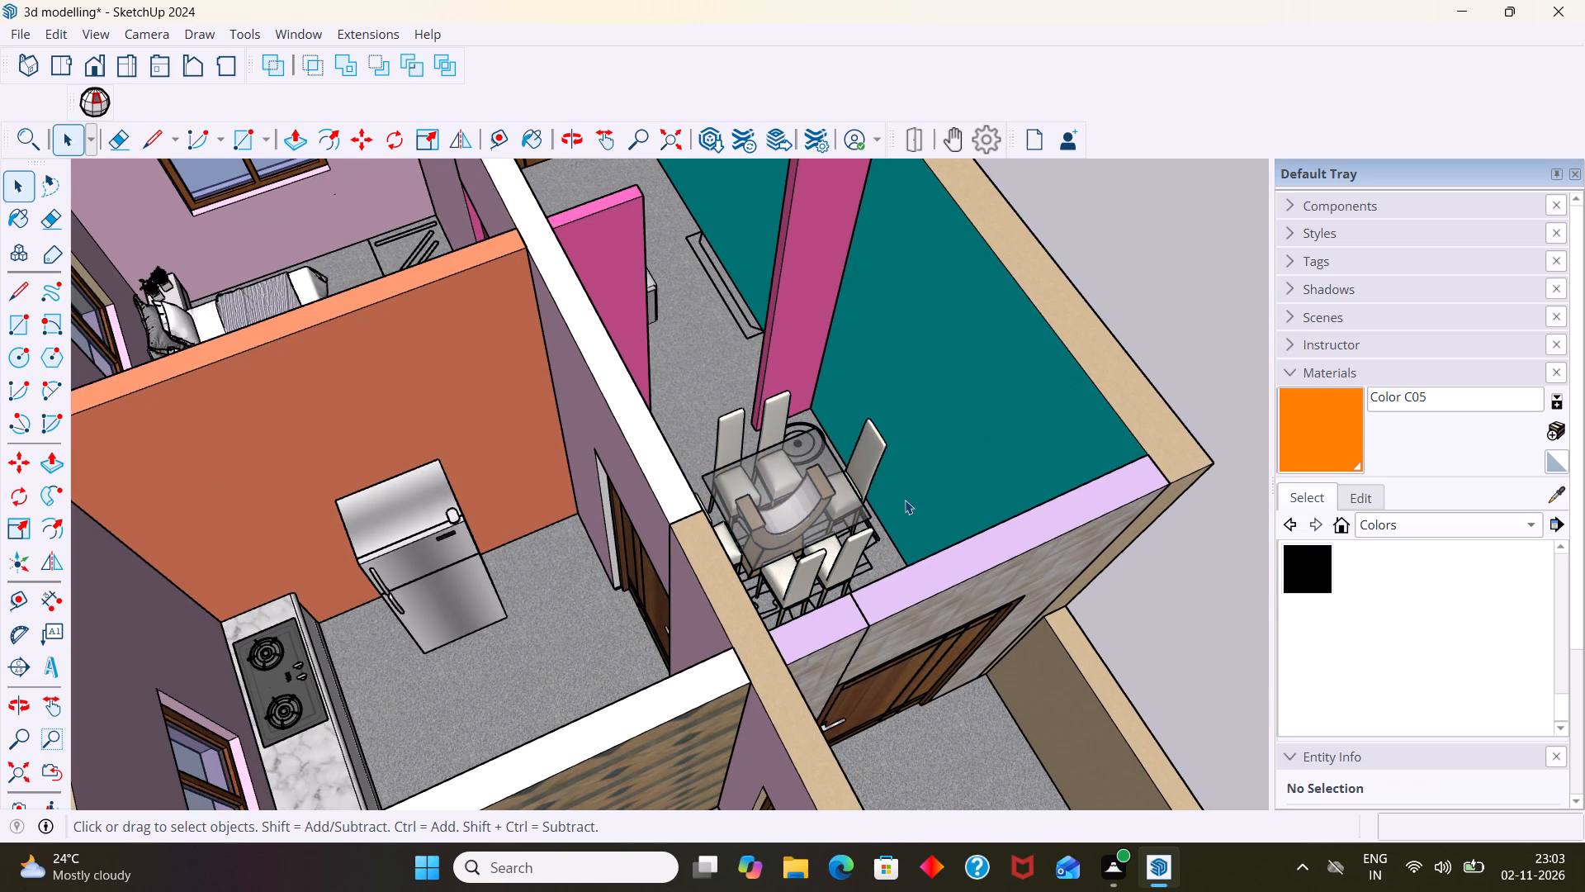
Search the 3D Warehouse models for "sink".
middle_drag(879, 497, 661, 687)
scroll(788, 613, up, 3)
middle_drag(785, 605, 807, 543)
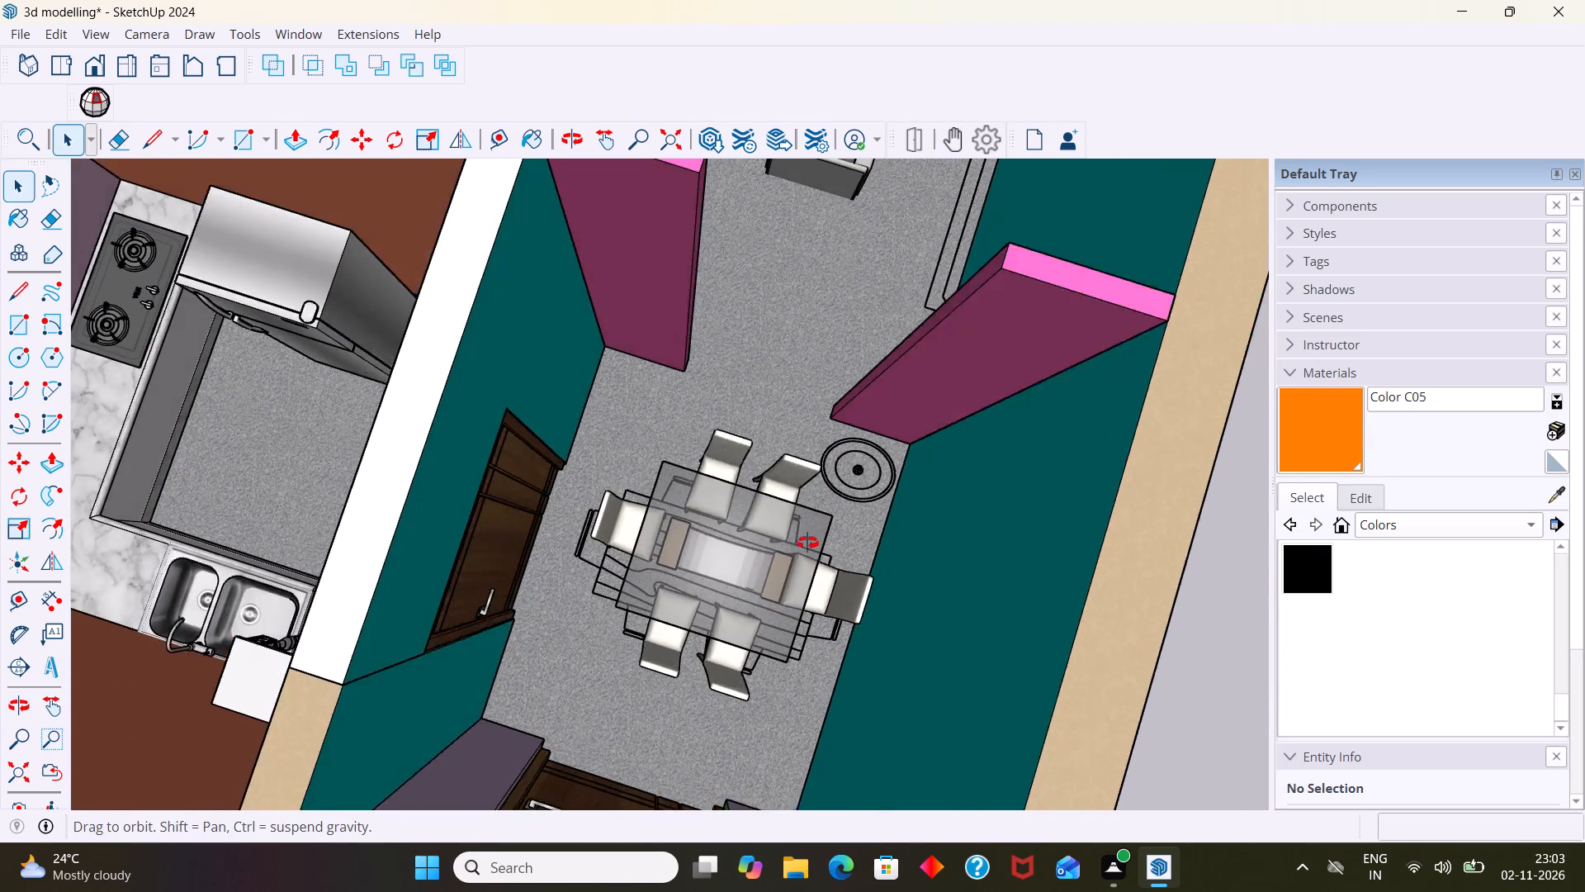
middle_drag(807, 543, 820, 511)
scroll(867, 460, up, 8)
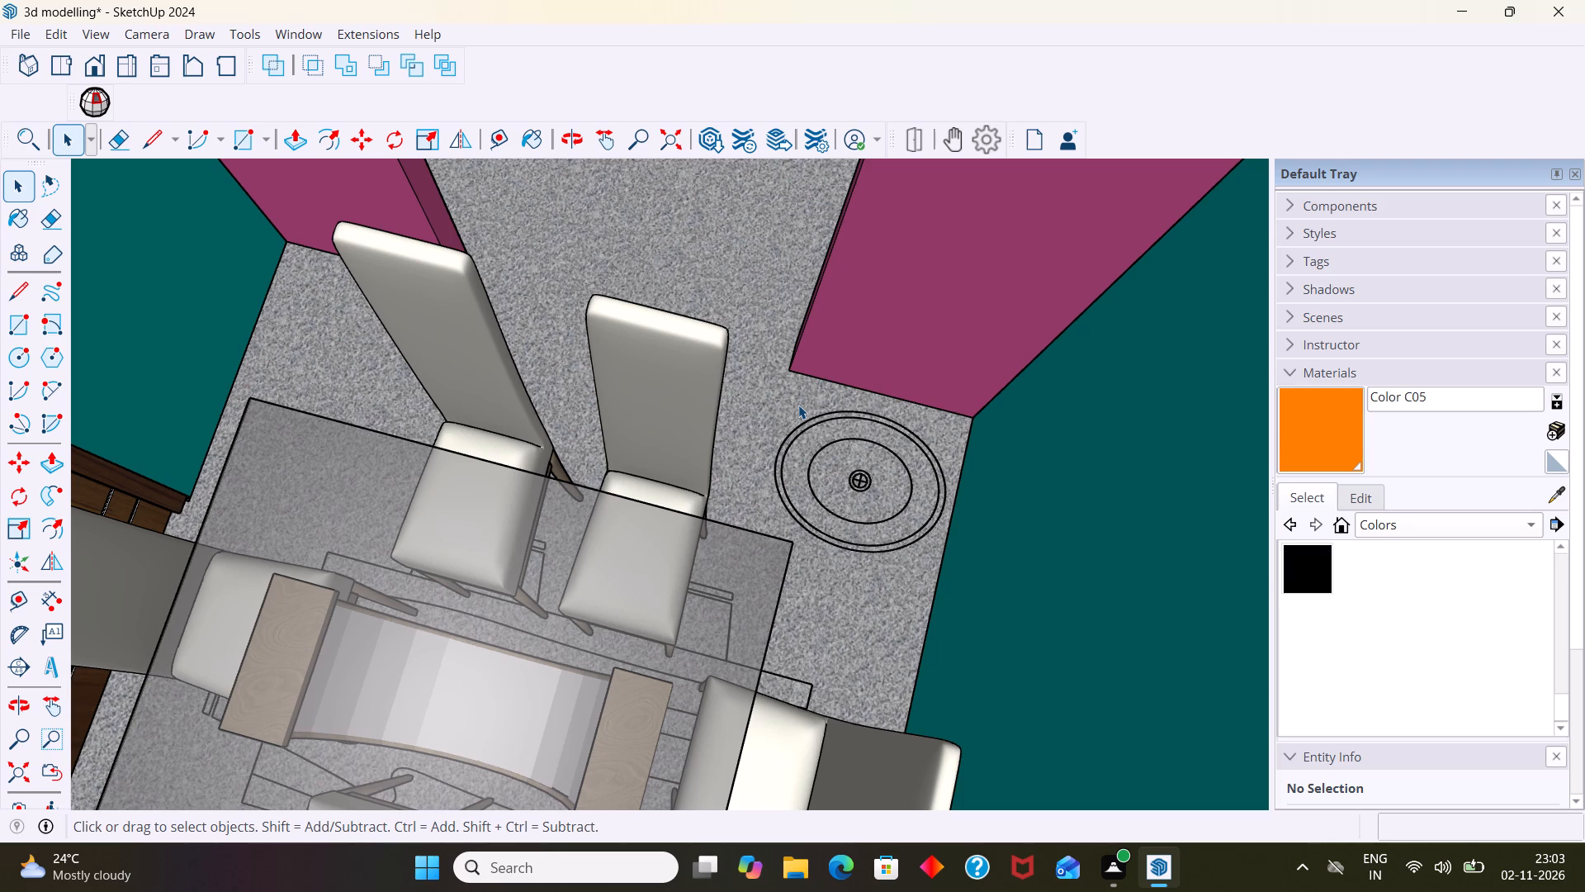
click(307, 40)
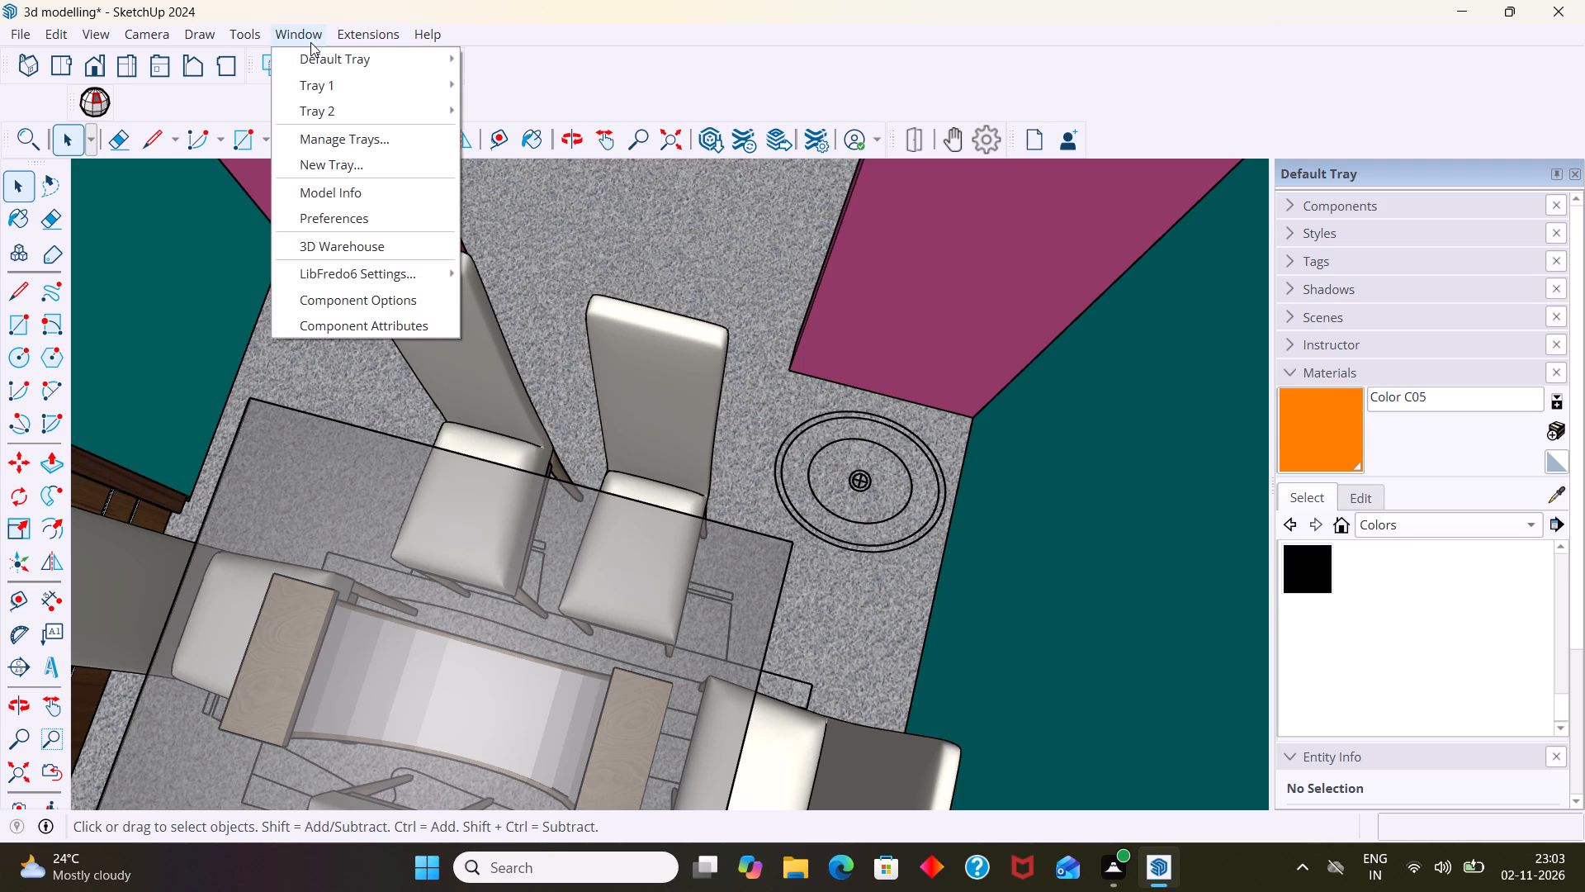
click(333, 247)
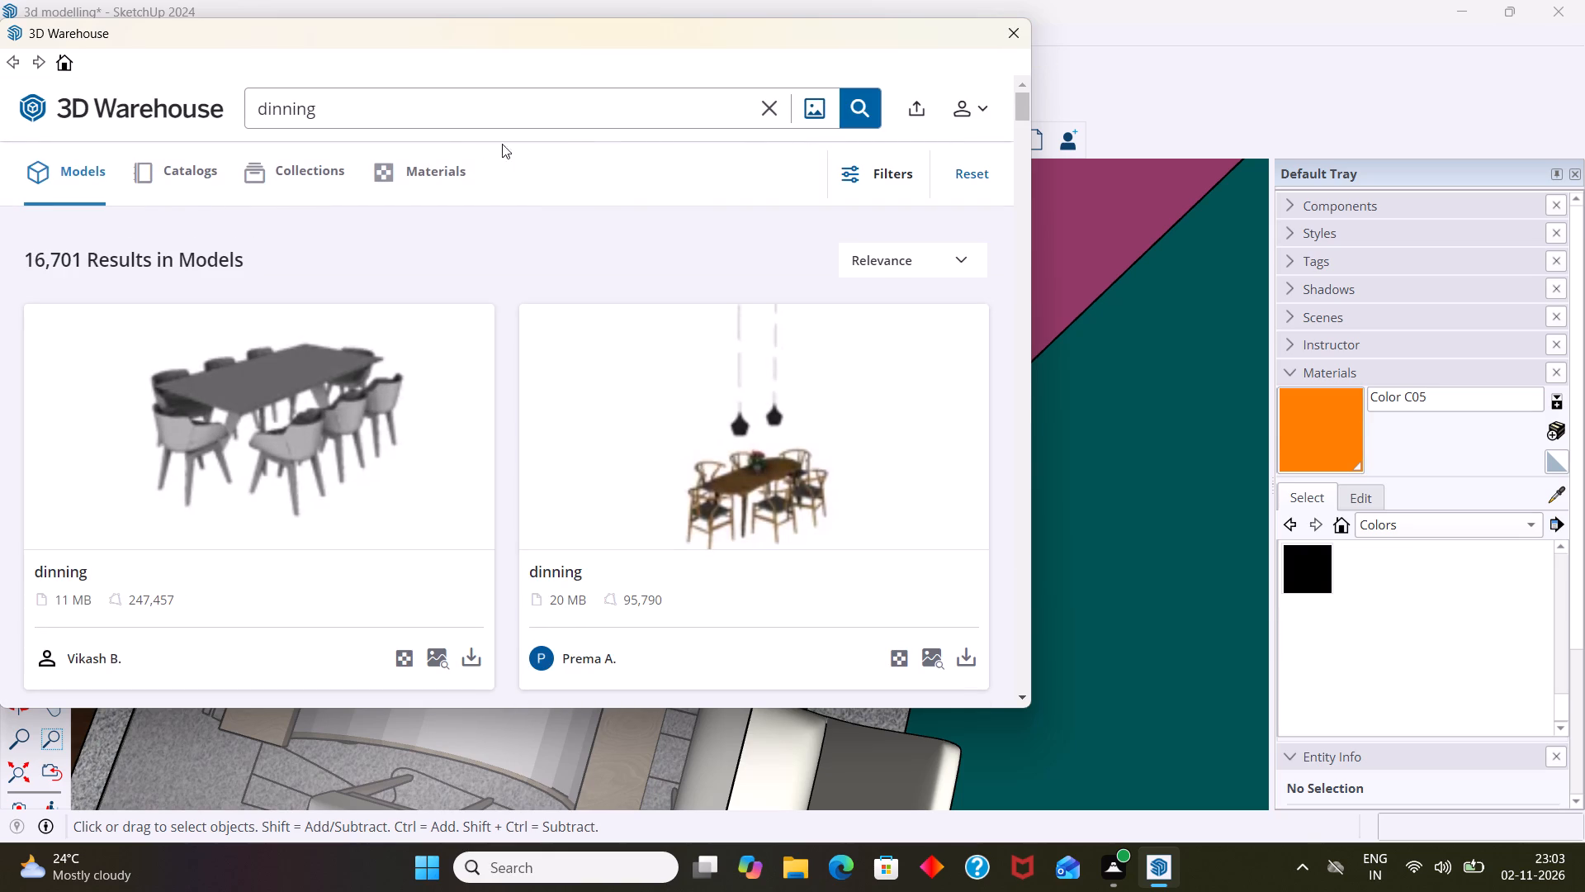
click(329, 119)
key(BackSpace)
key(BackSpace)
key(BackSpace)
key(BackSpace)
key(BackSpace)
key(BackSpace)
key(BackSpace)
key(BackSpace)
key(BackSpace)
key(BackSpace)
key(BackSpace)
key(BackSpace)
key(BackSpace)
text(si)
text(nk)
key(Return)
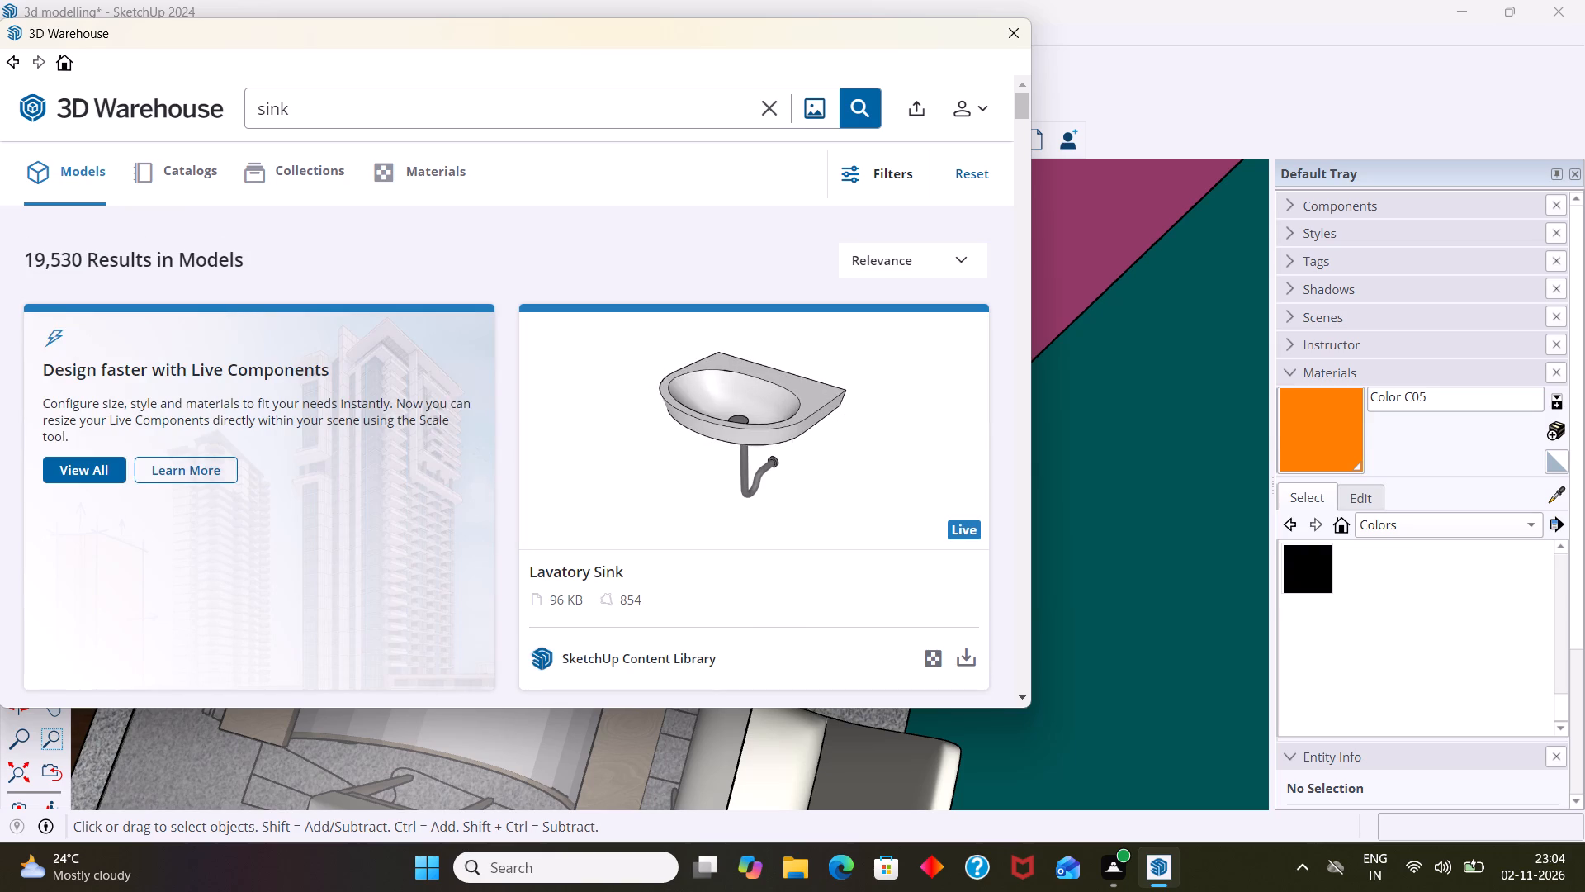
Look through the sink search results for a wash basin suited to the dining area.
scroll(996, 516, down, 3)
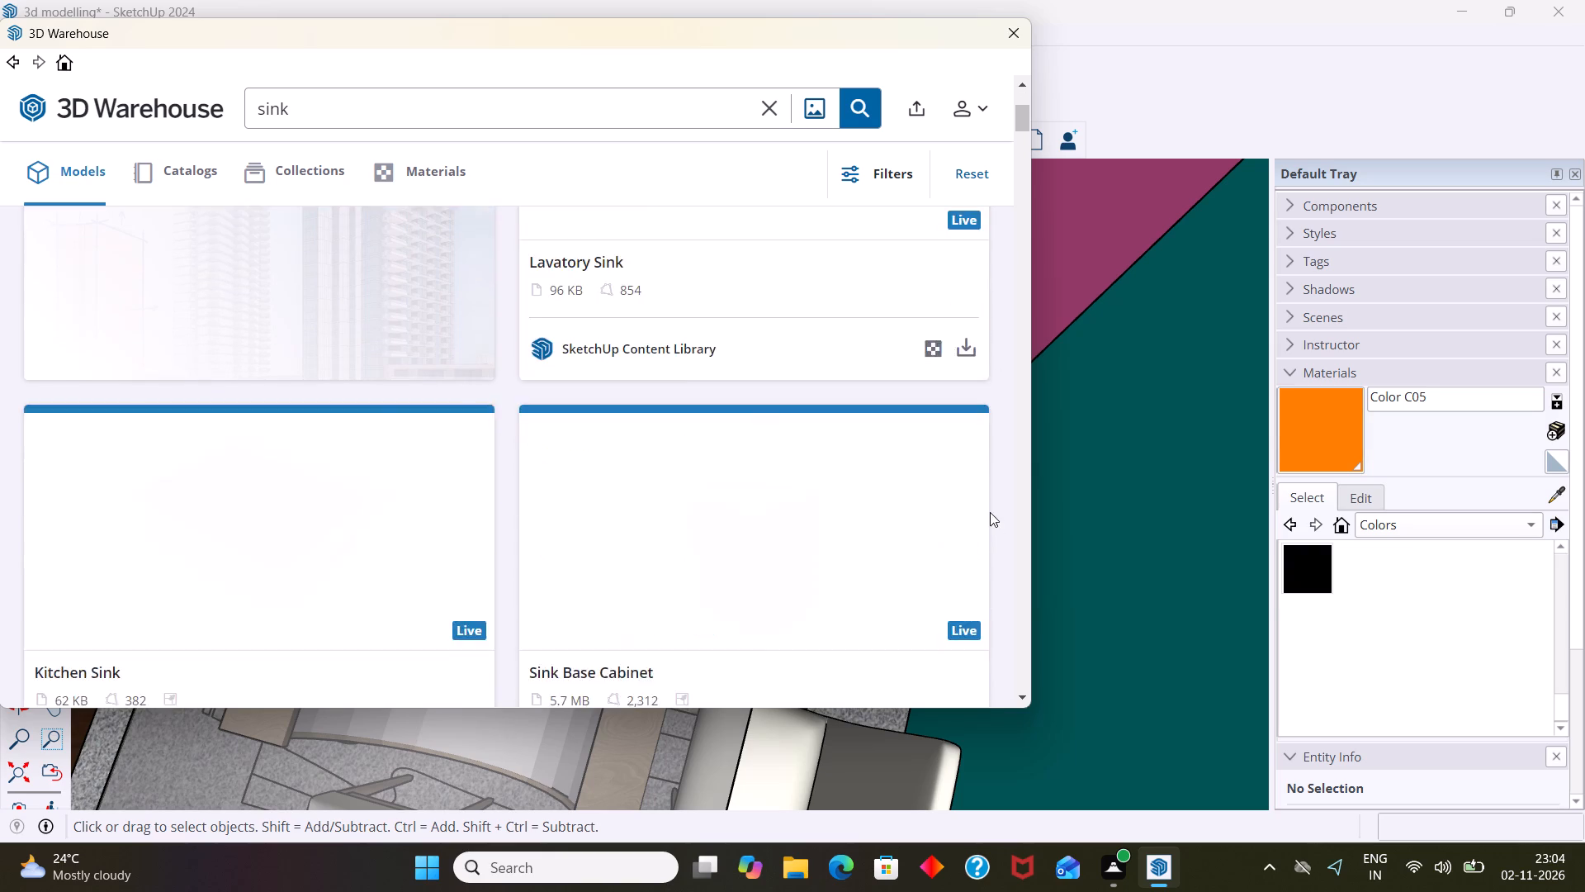
scroll(989, 511, down, 2)
scroll(920, 457, up, 1)
scroll(920, 457, down, 2)
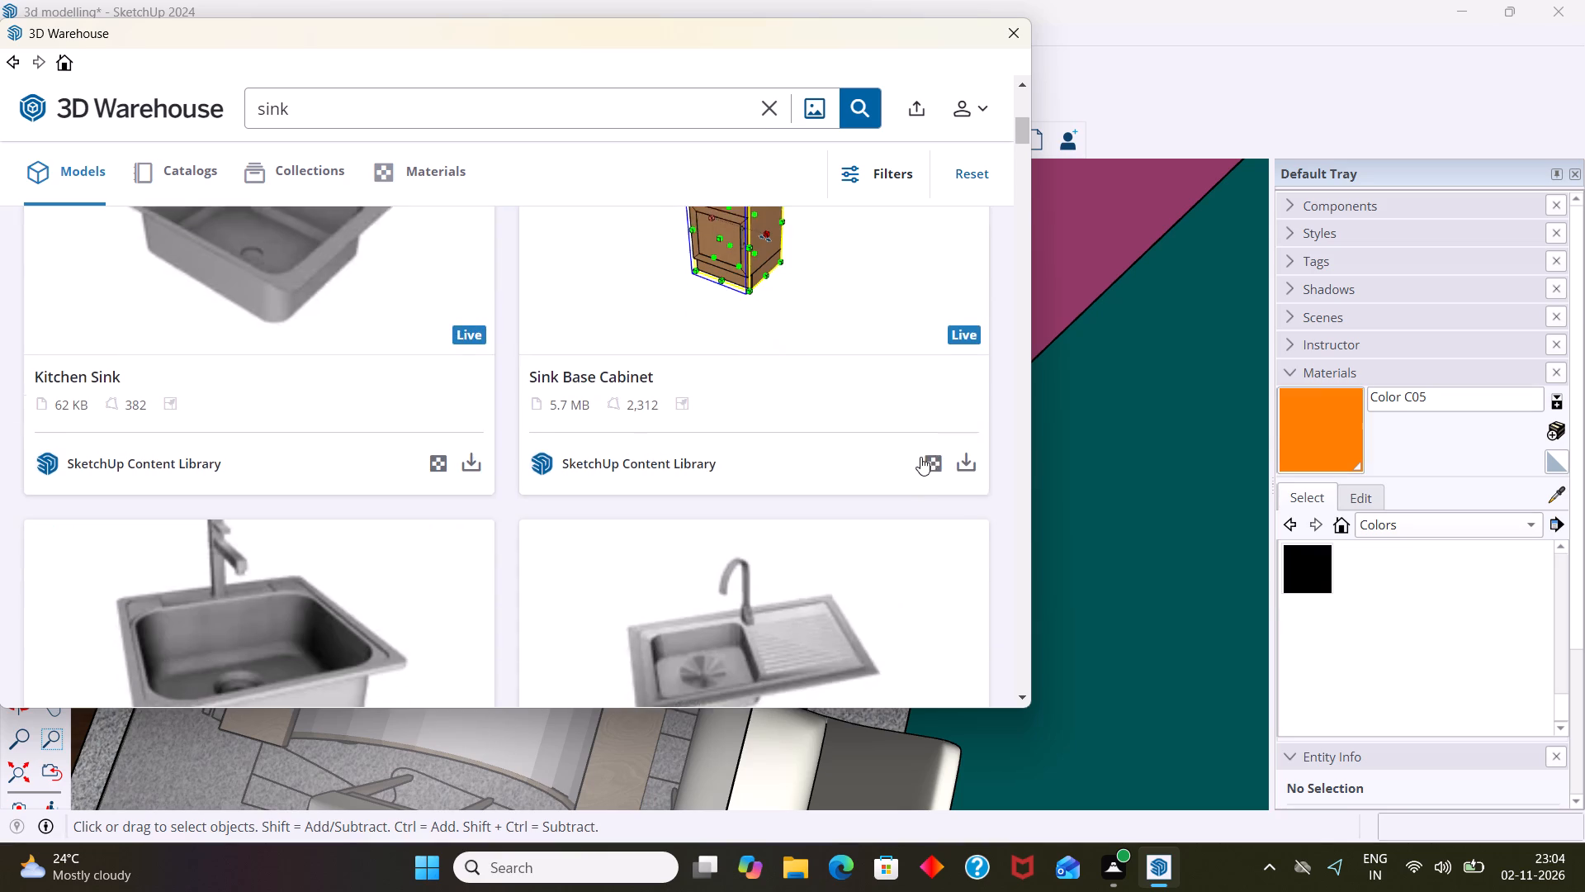
scroll(920, 457, down, 7)
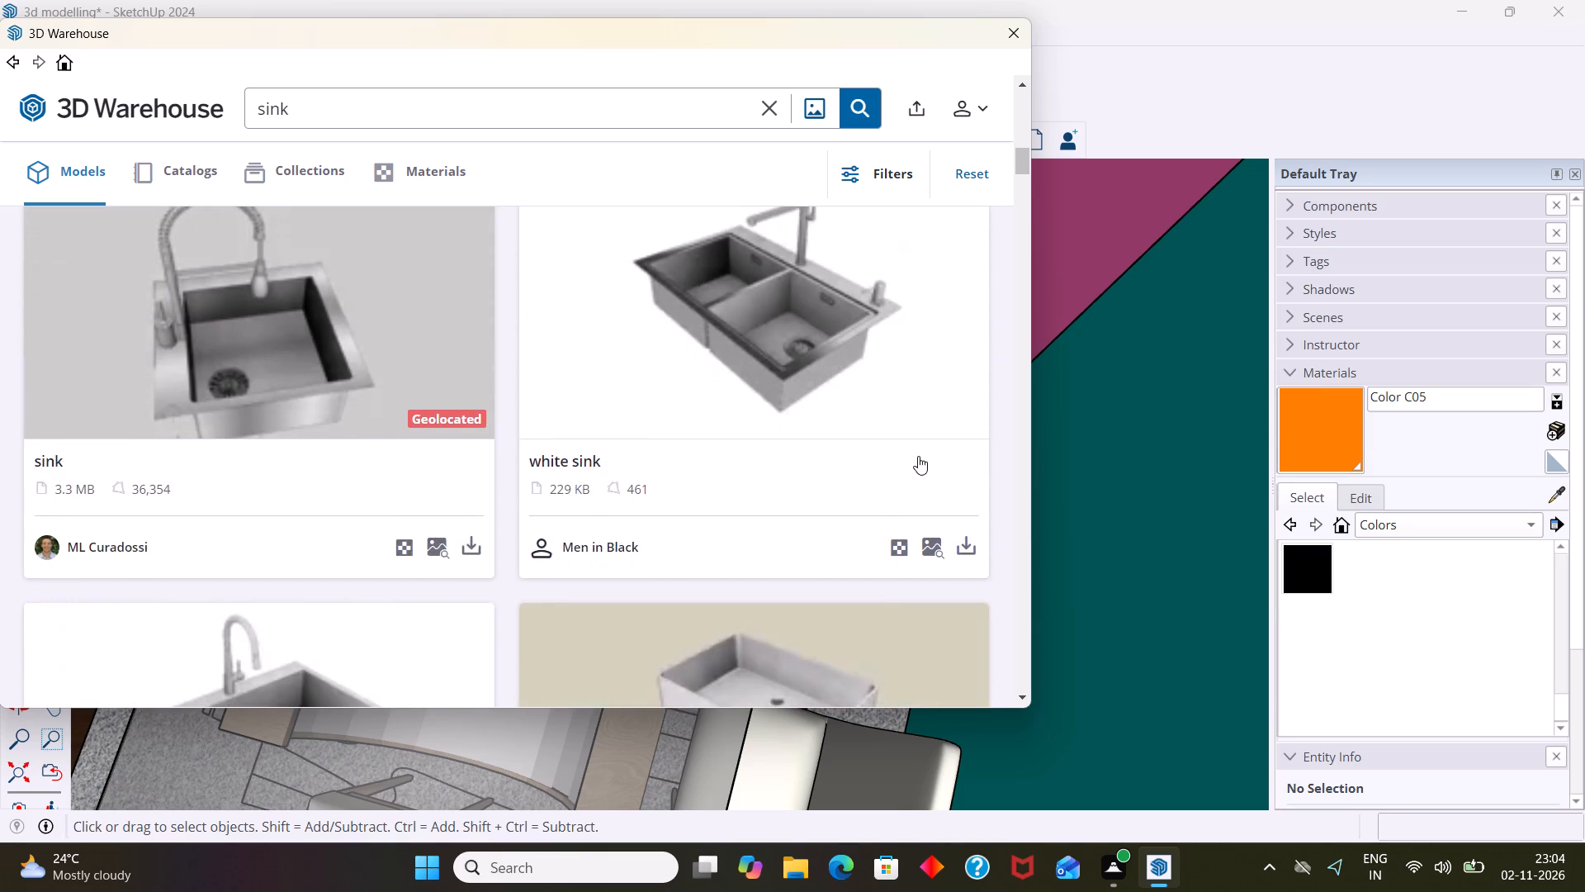
scroll(918, 456, down, 11)
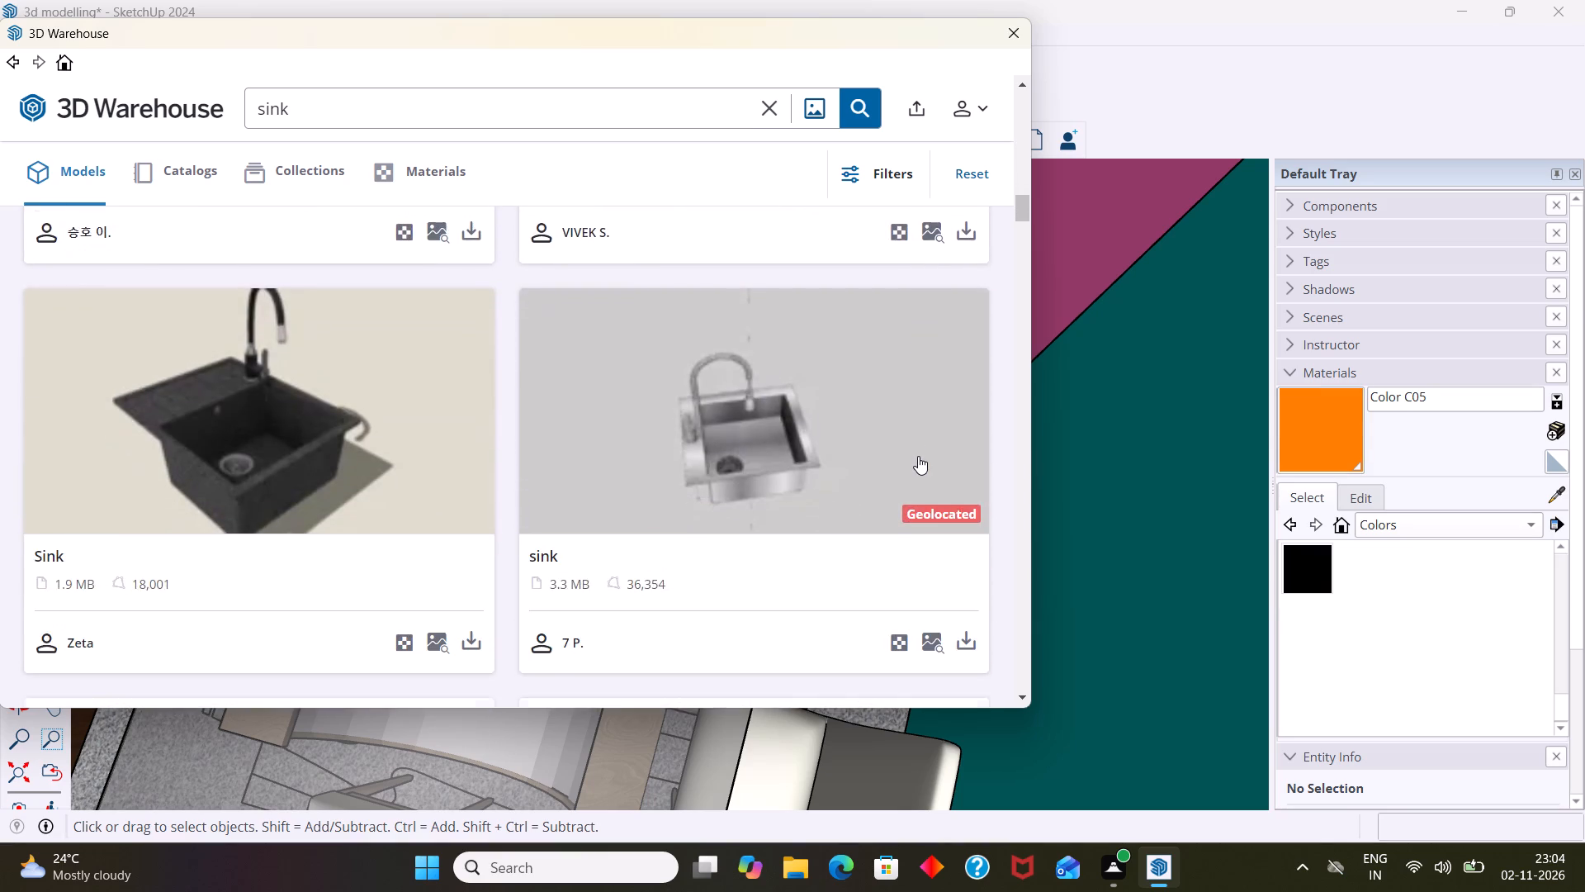
scroll(918, 456, down, 6)
scroll(918, 456, up, 1)
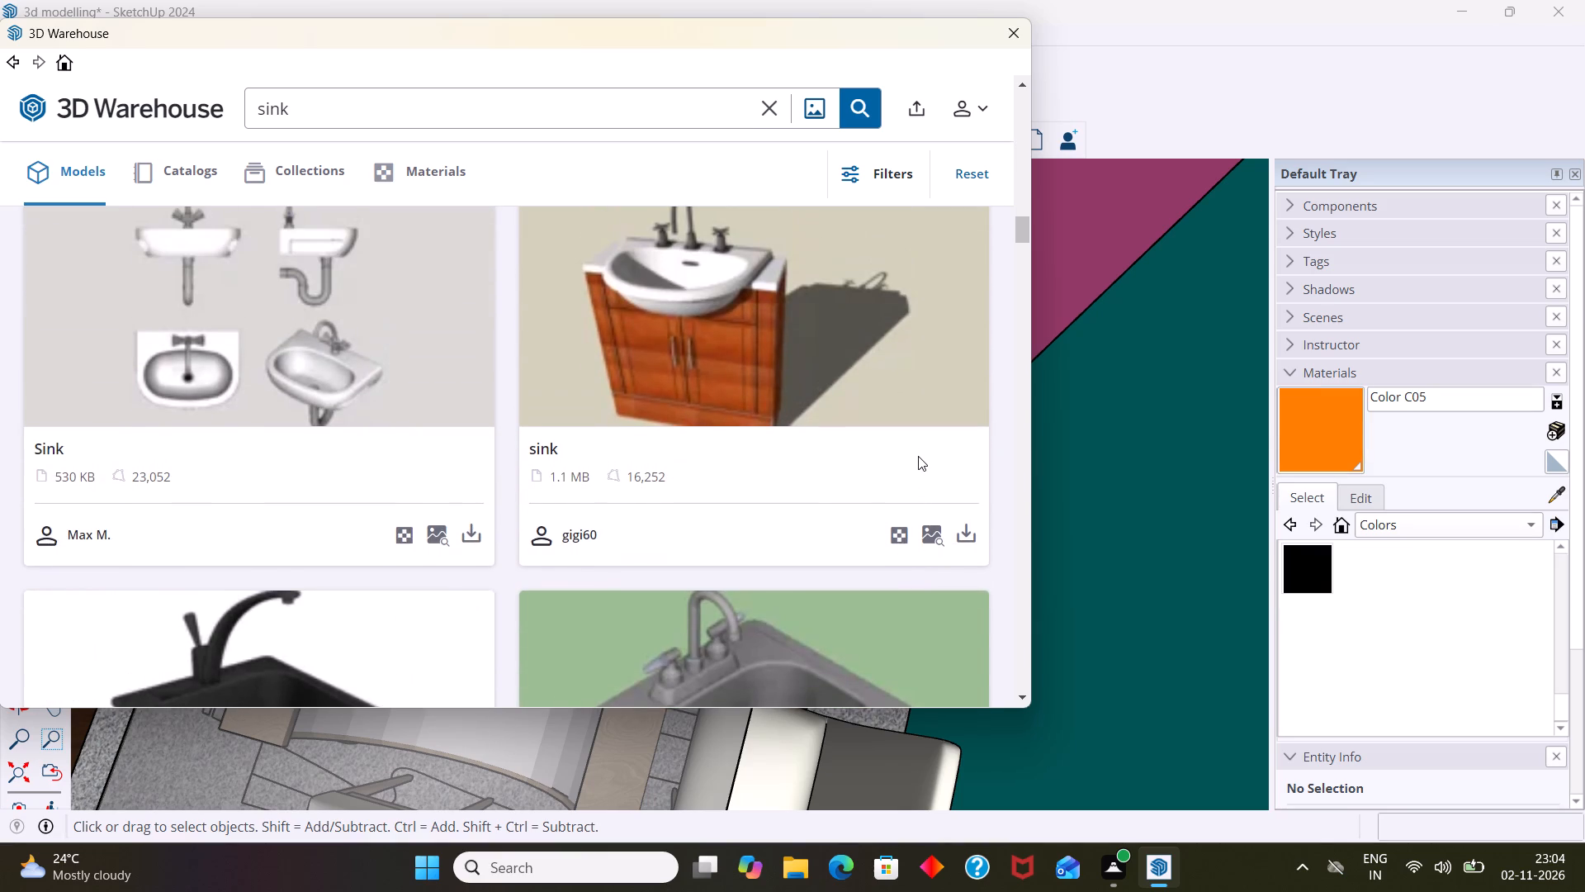
scroll(918, 456, up, 2)
scroll(918, 456, down, 7)
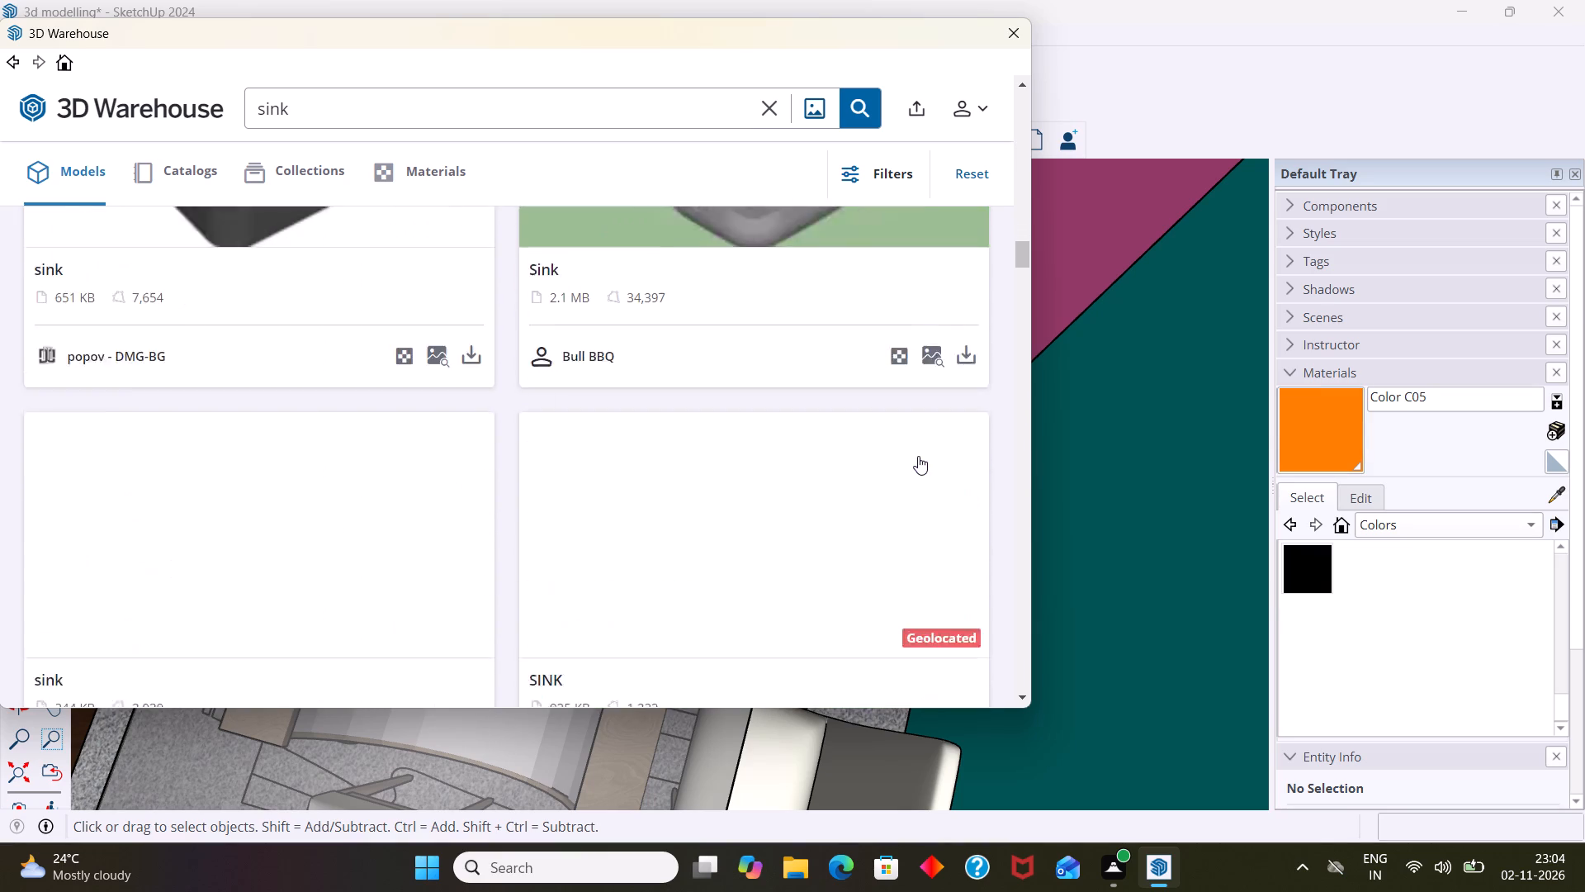
scroll(918, 456, down, 10)
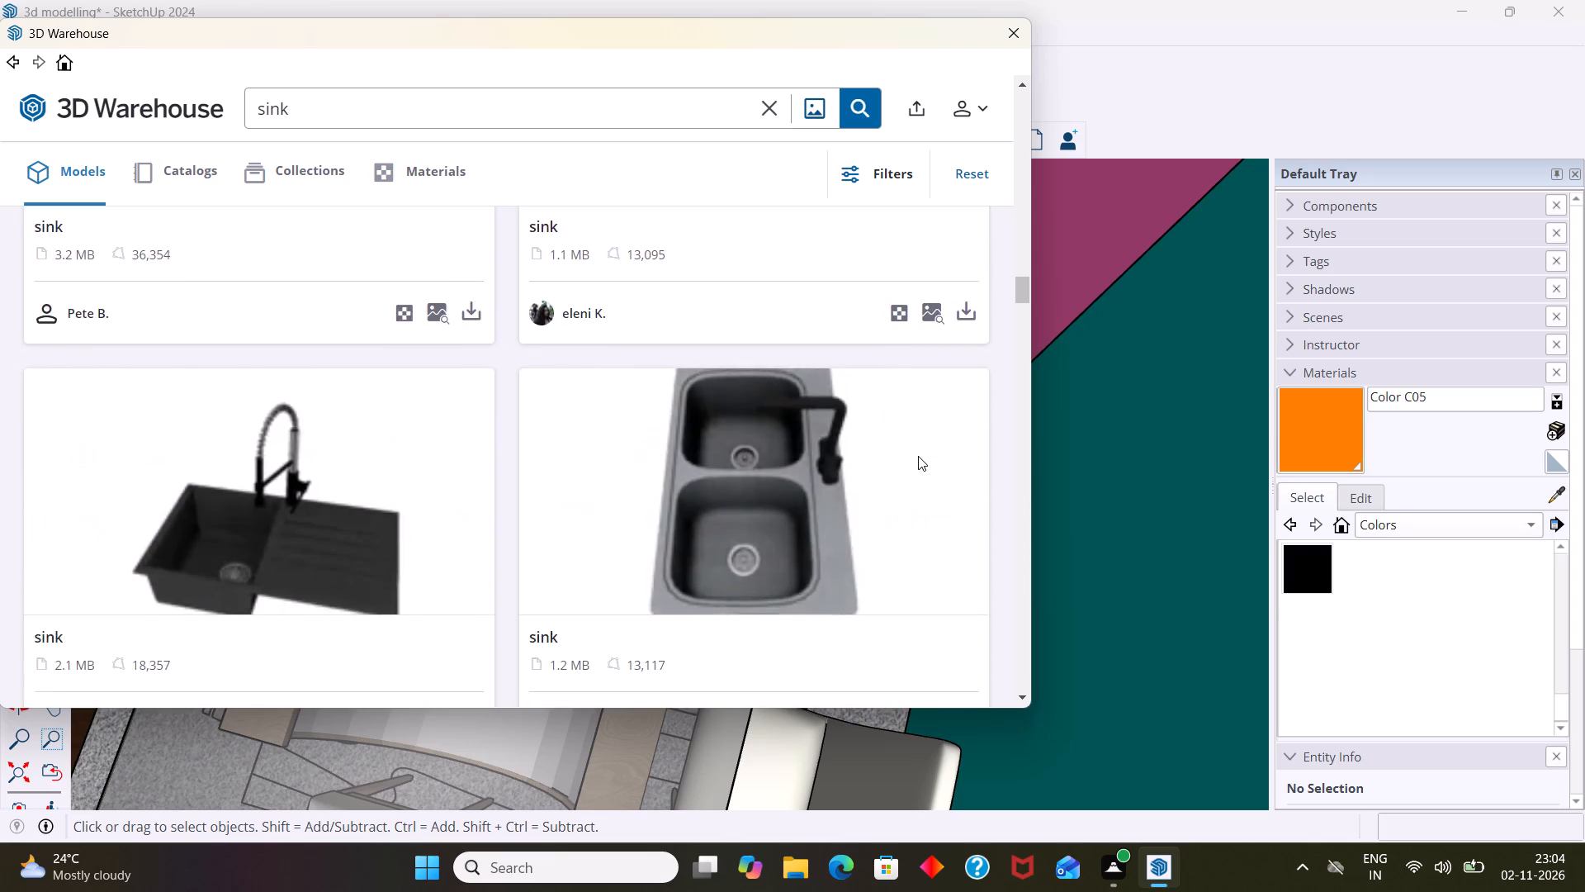
scroll(918, 456, down, 13)
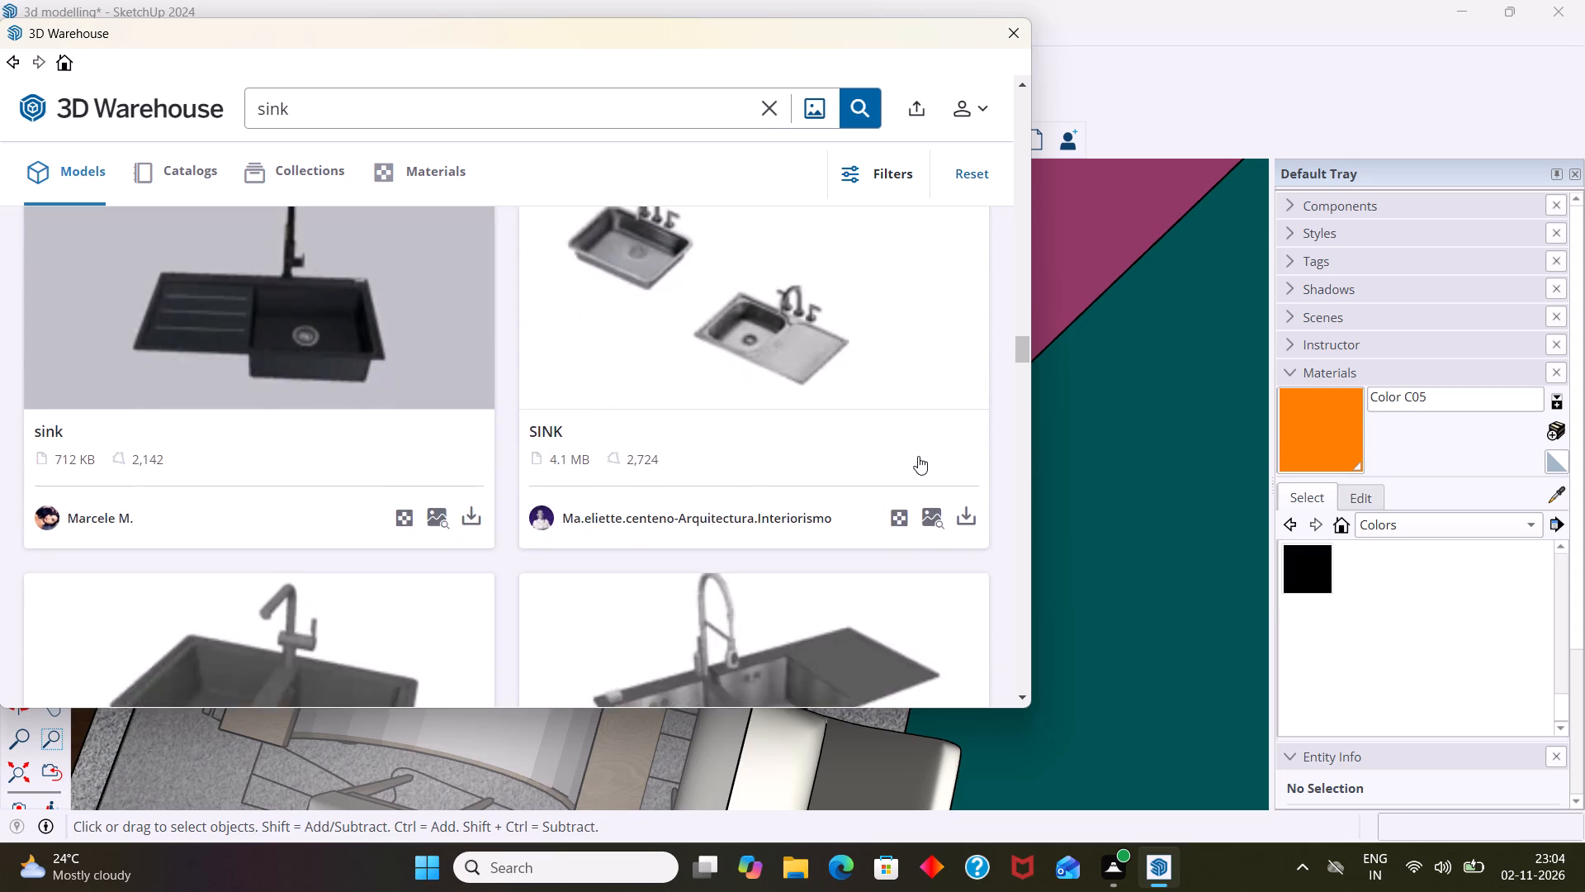
scroll(918, 456, down, 10)
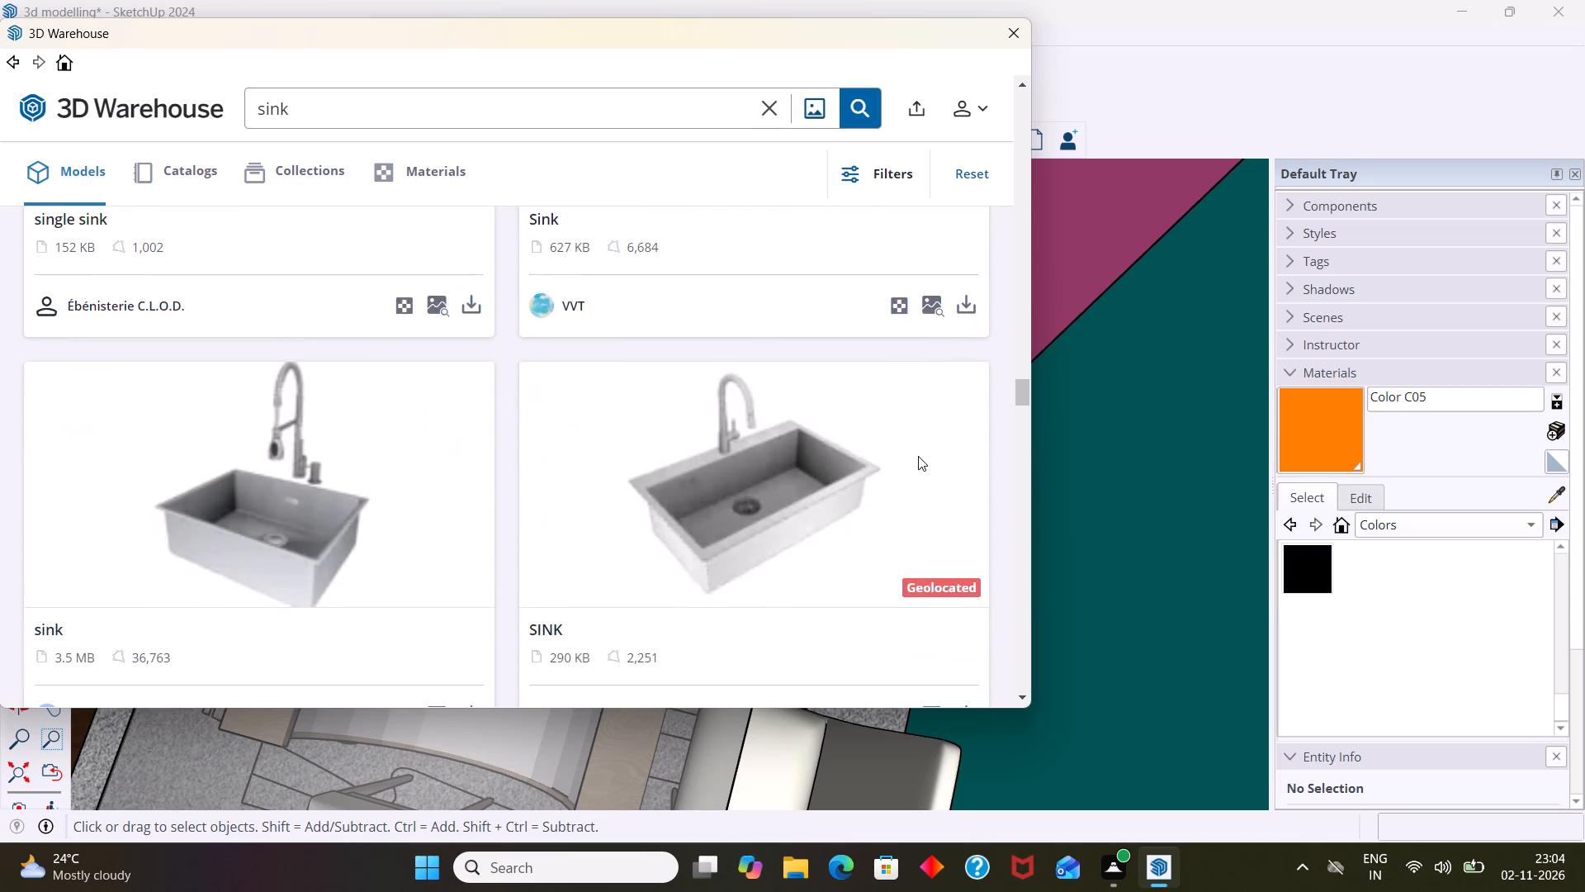
scroll(918, 456, down, 8)
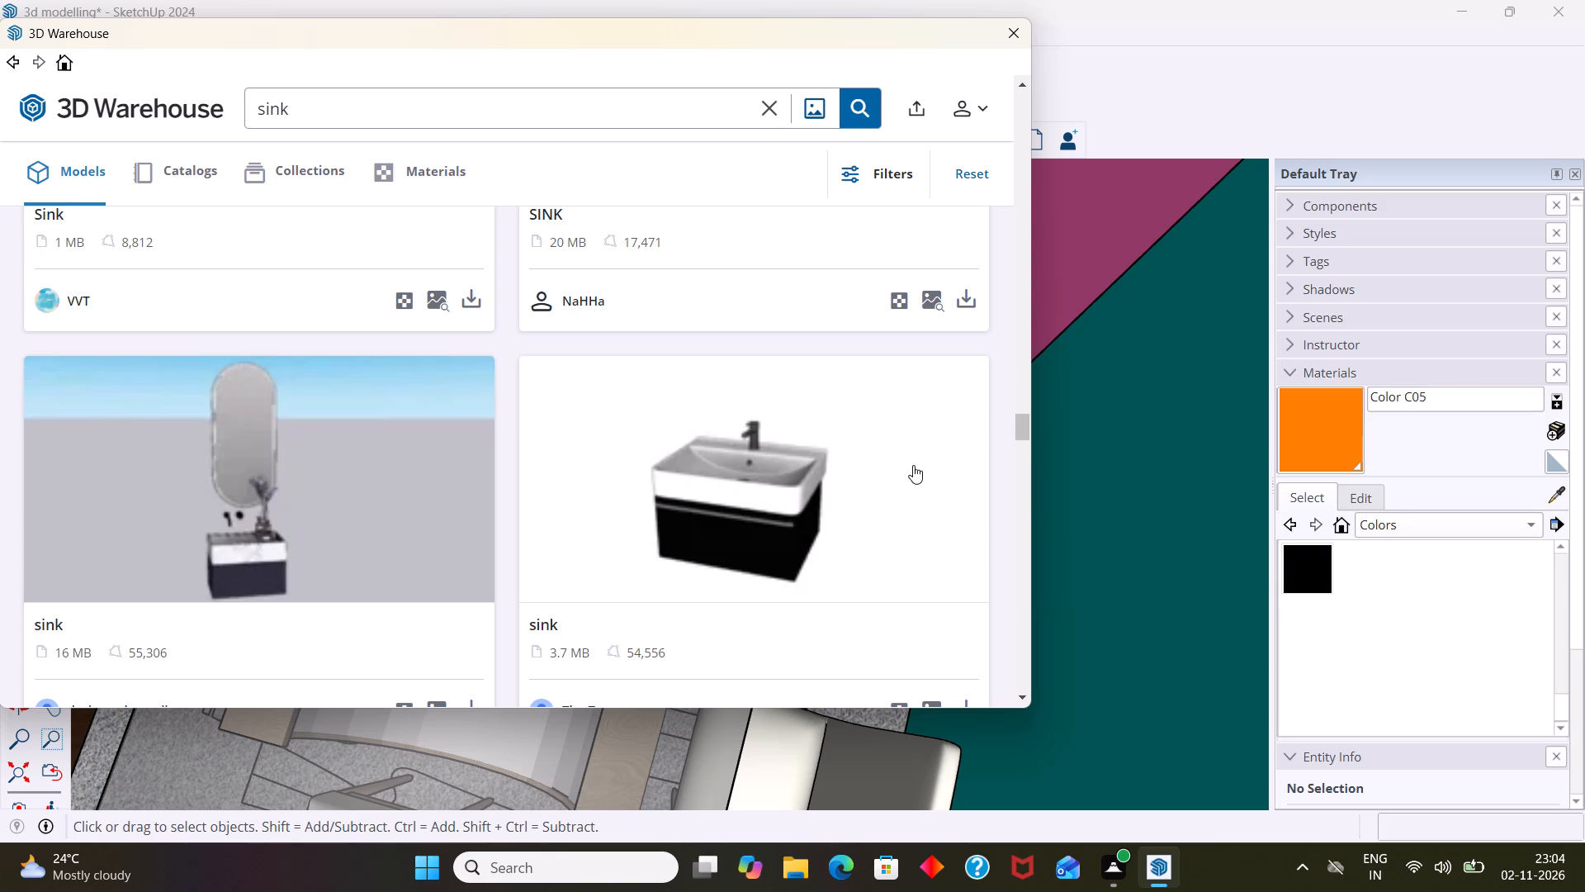
scroll(913, 465, down, 7)
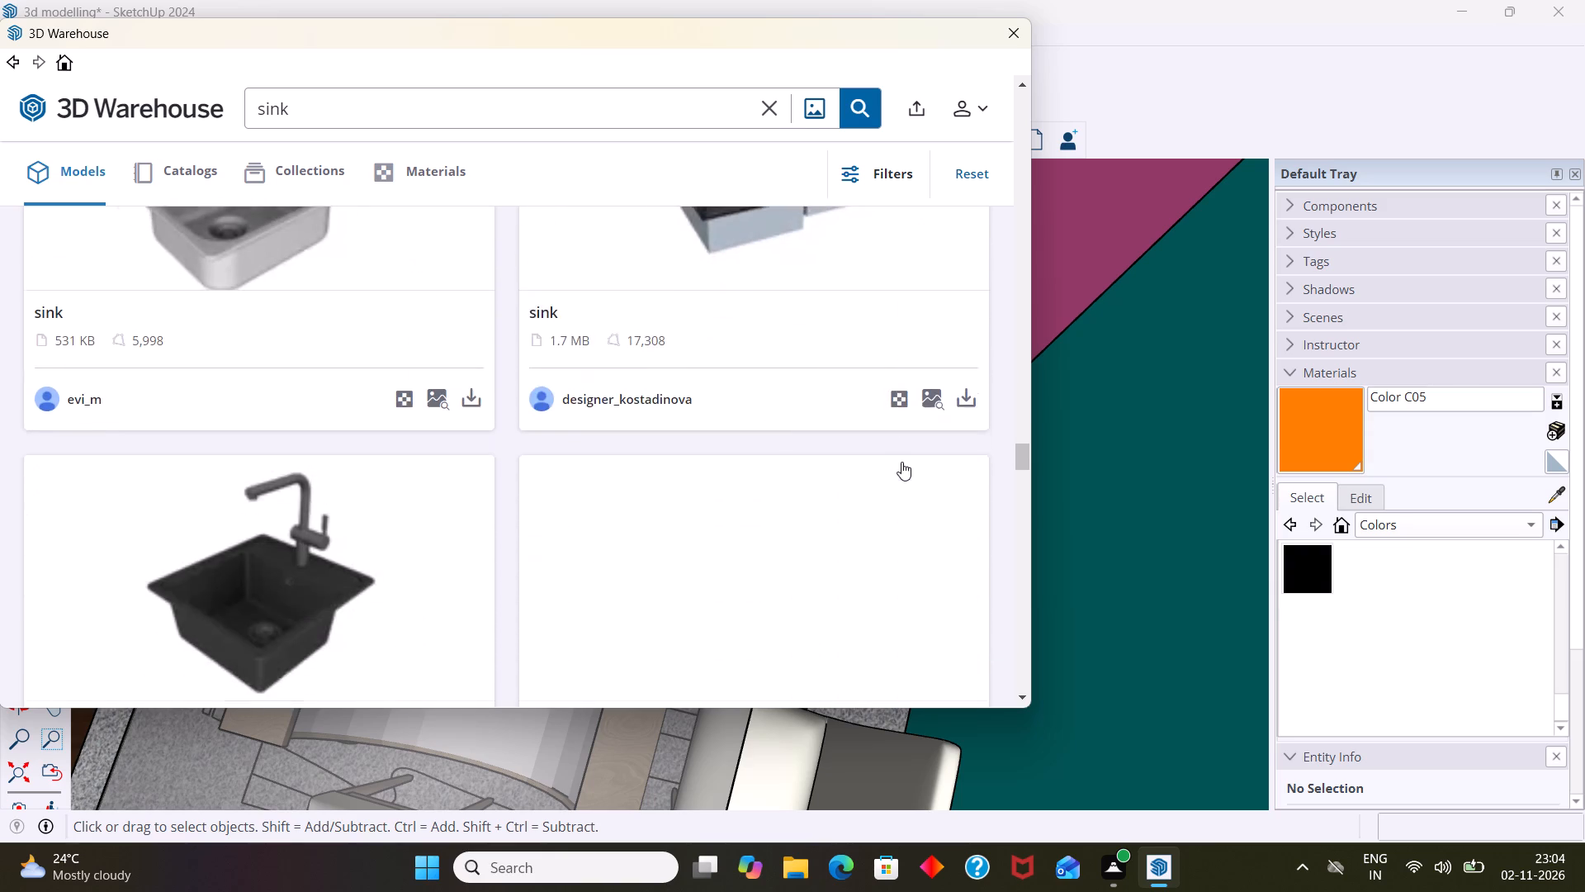
scroll(901, 462, down, 10)
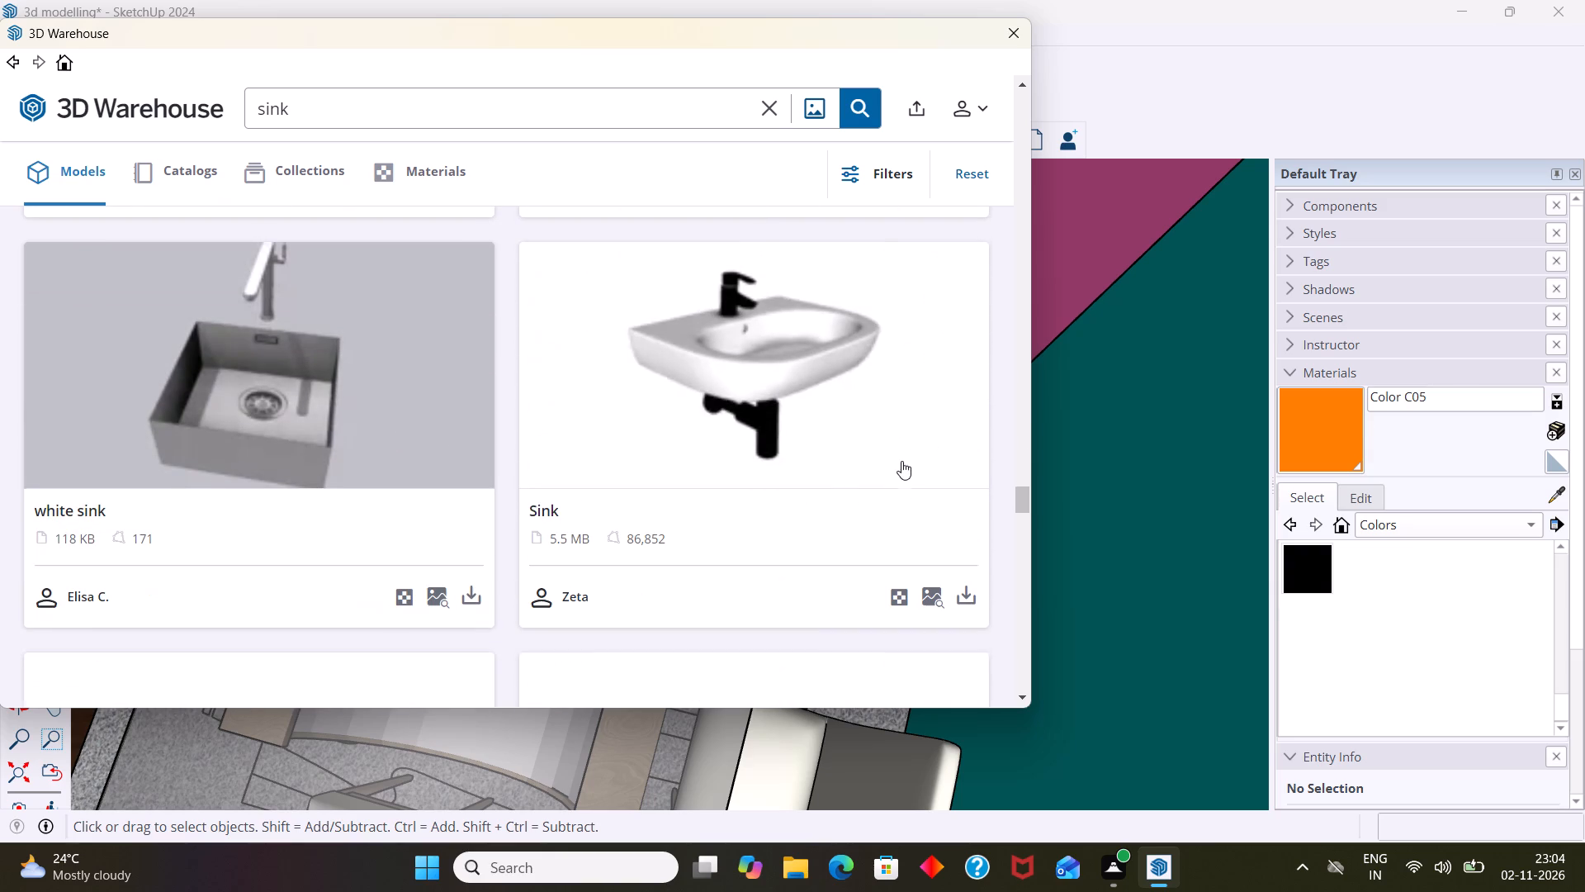
scroll(901, 458, down, 5)
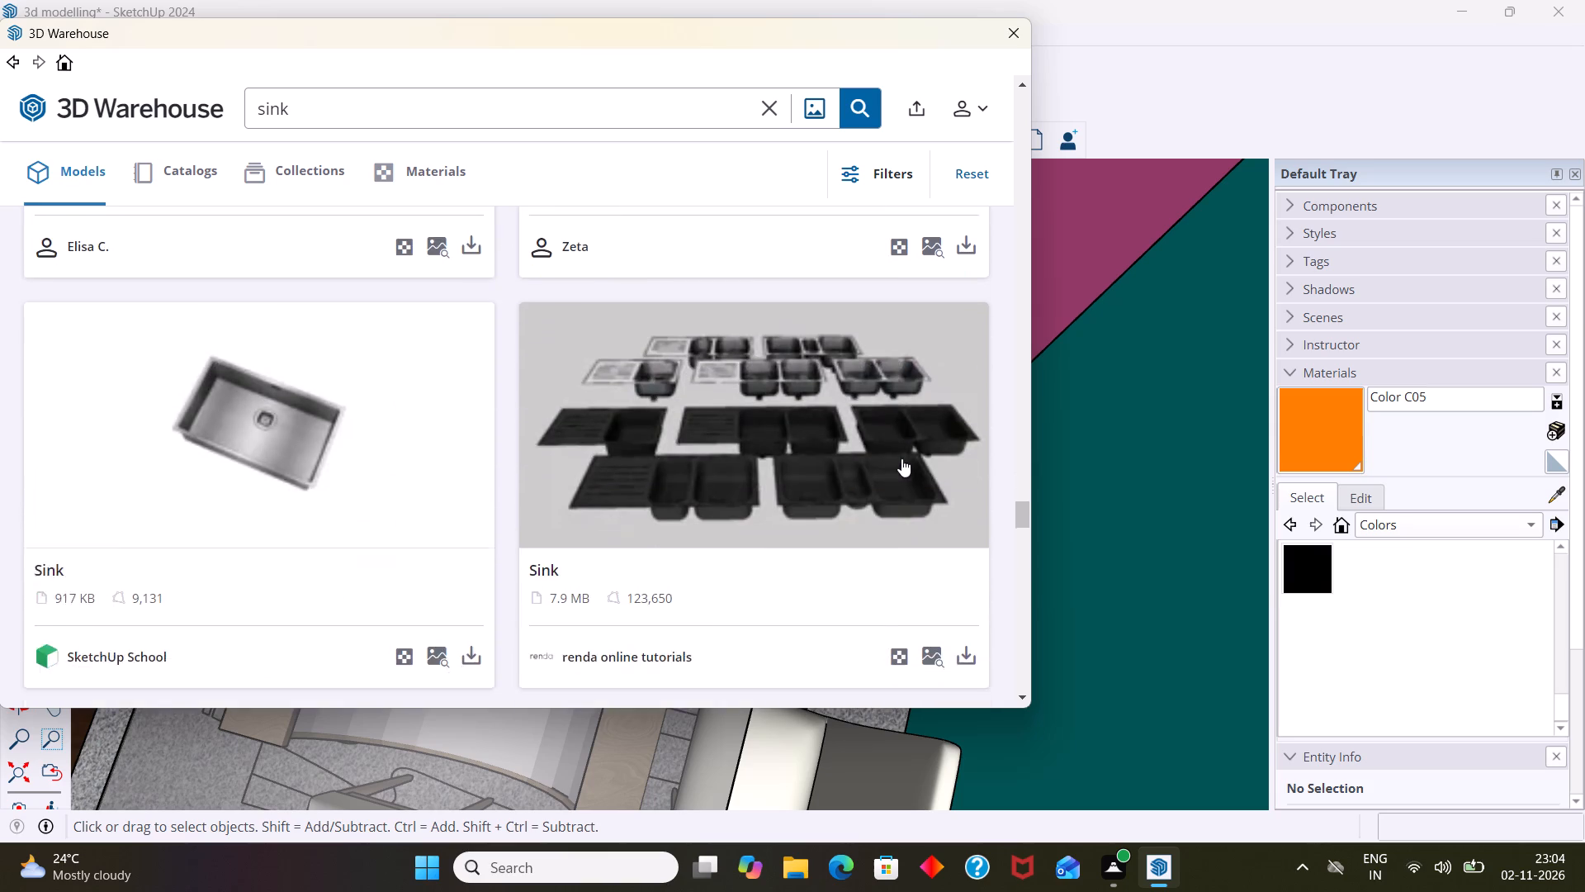
scroll(901, 458, down, 3)
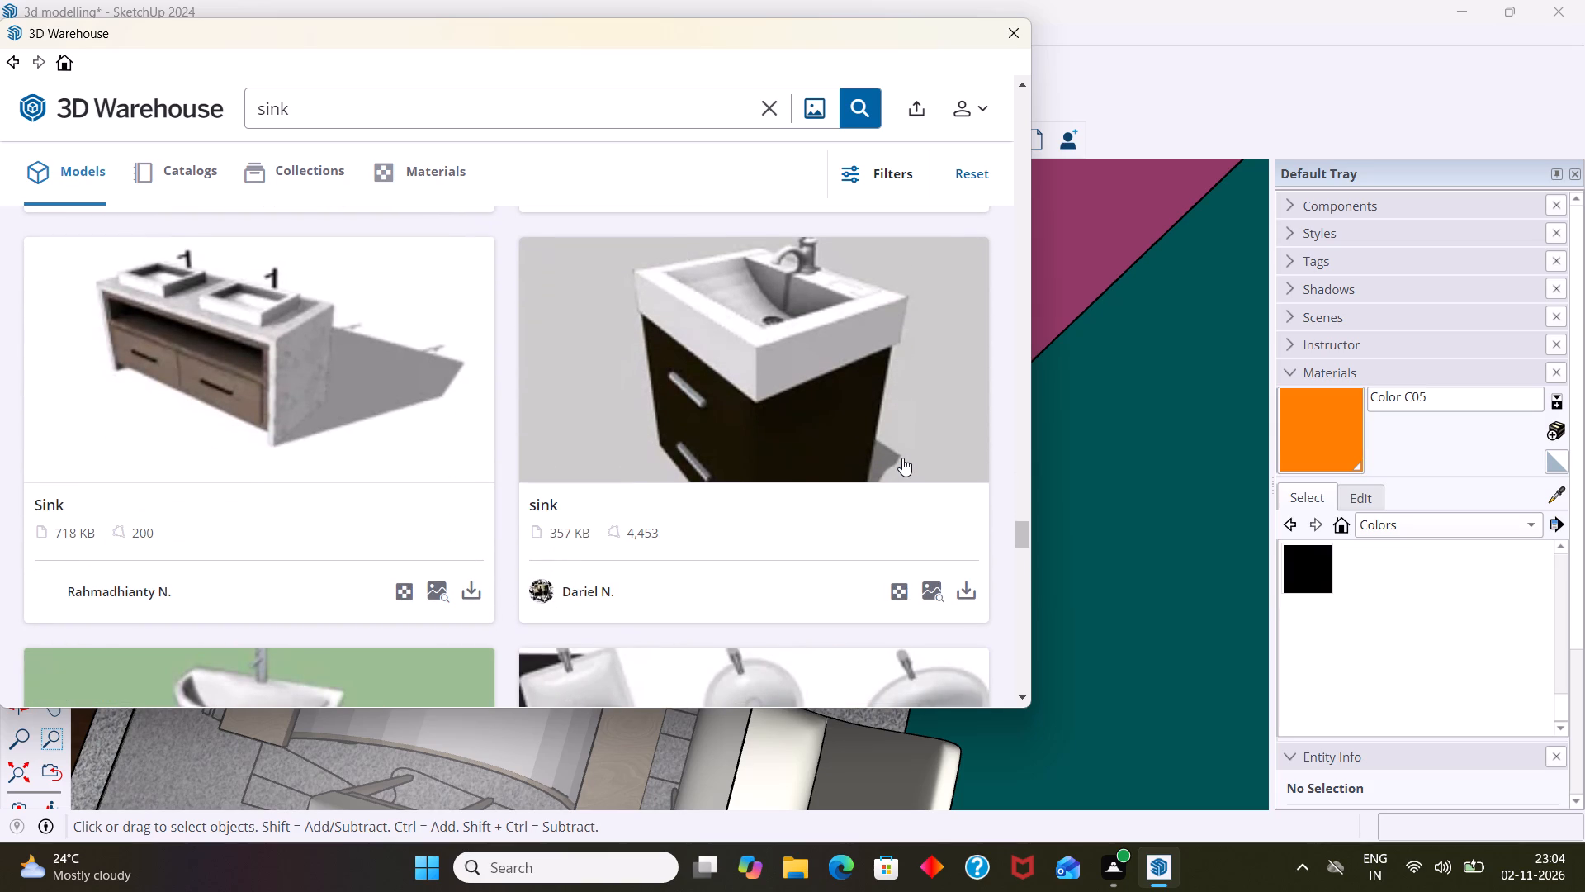
scroll(903, 458, down, 3)
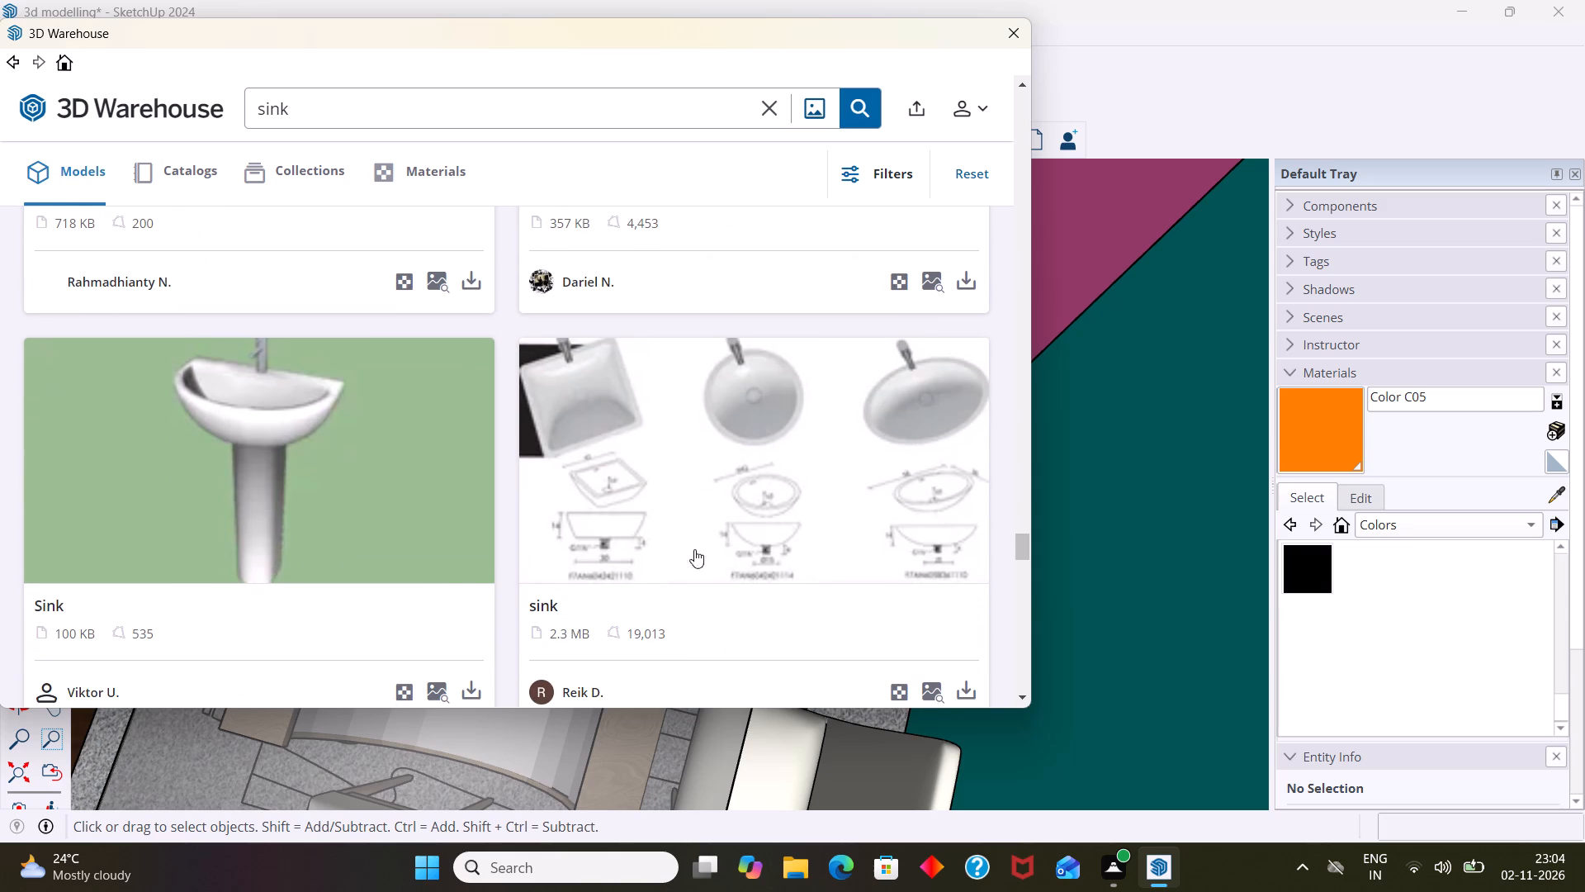
Skip the download-limit advert, decline the subscription offer and load the 100 KB pedestal sink directly into the model.
click(475, 689)
scroll(653, 470, down, 2)
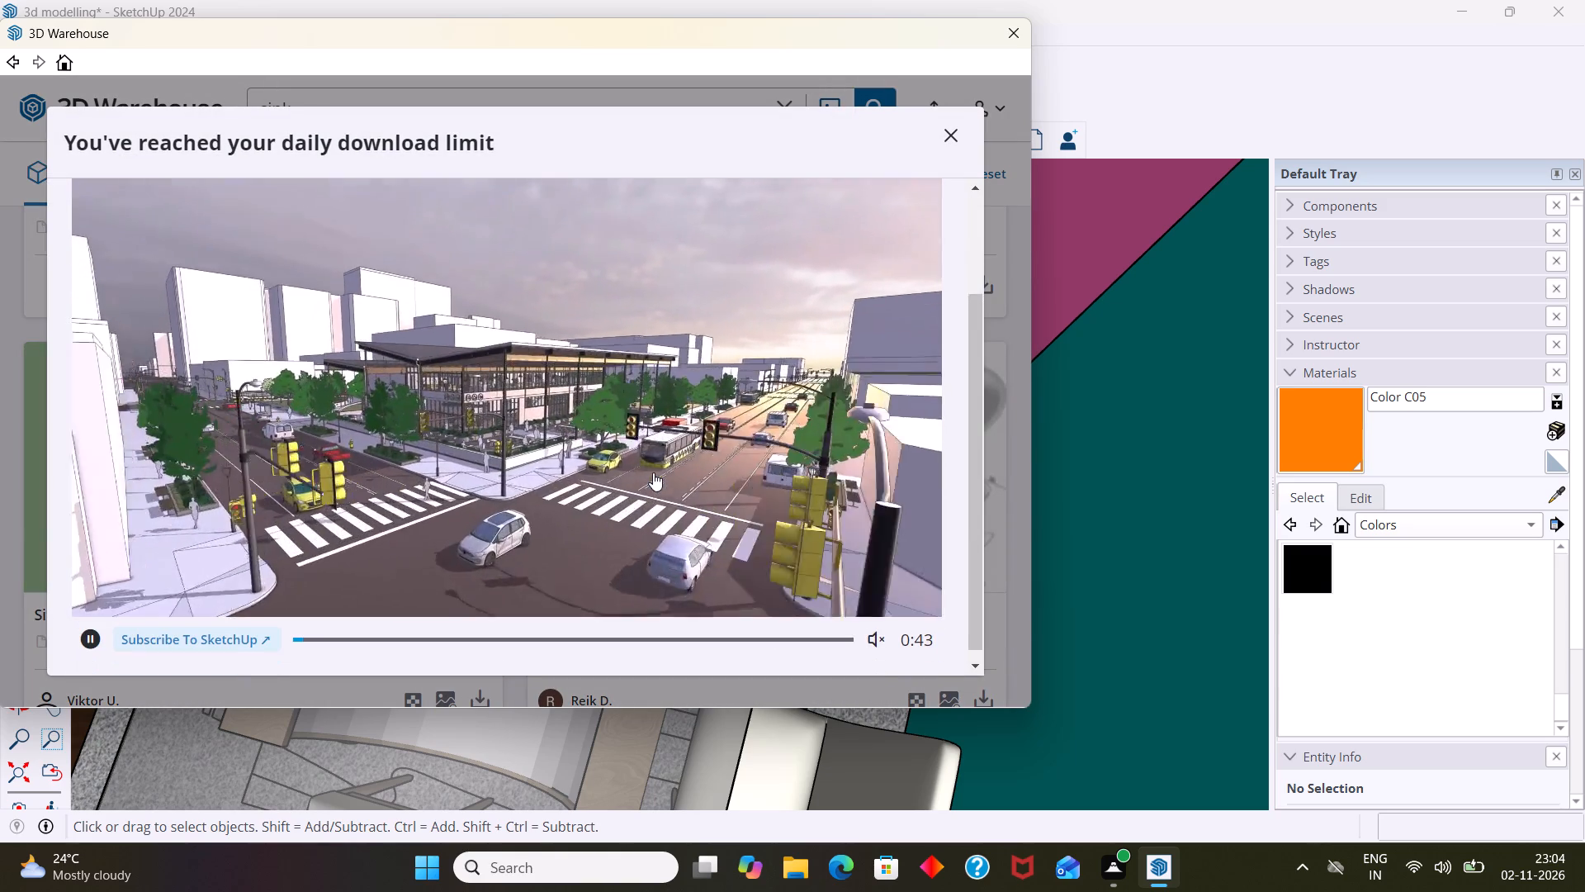
scroll(653, 472, down, 2)
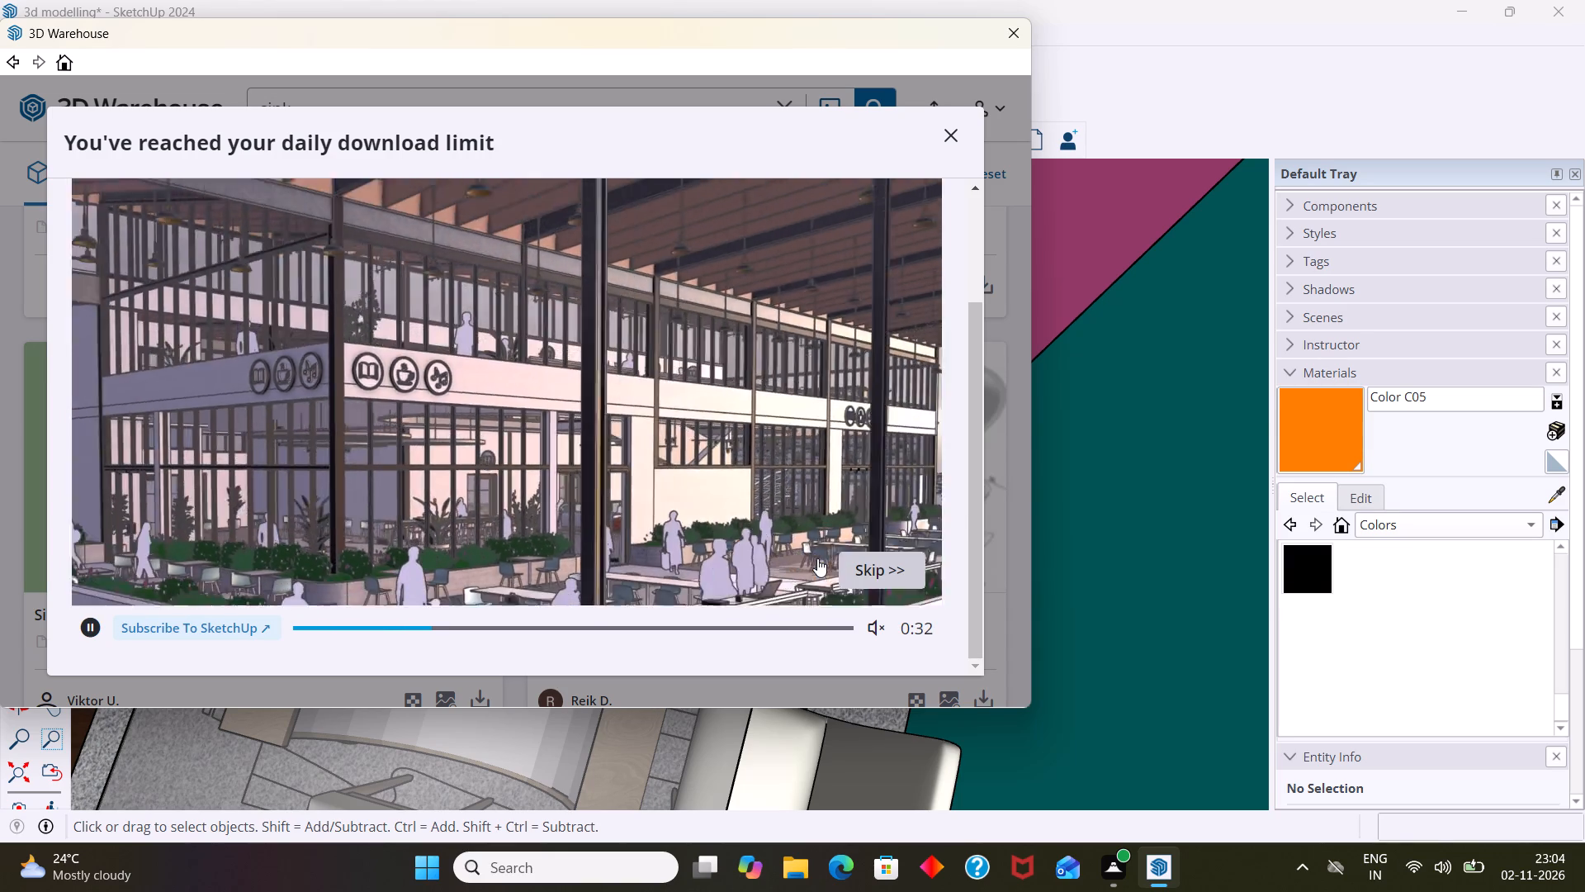
click(873, 569)
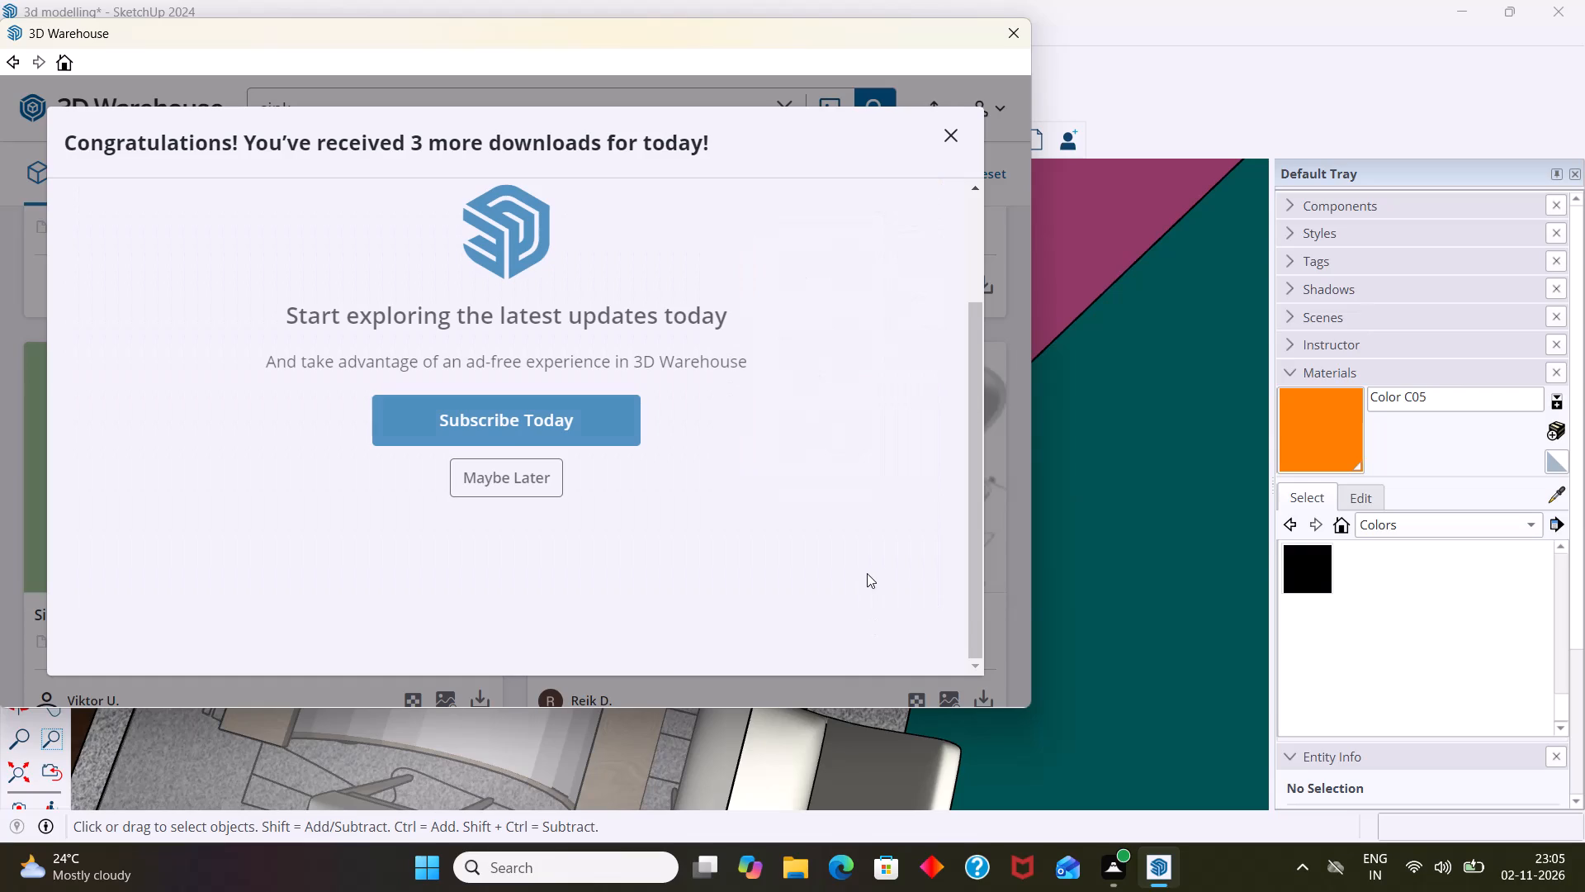
click(516, 473)
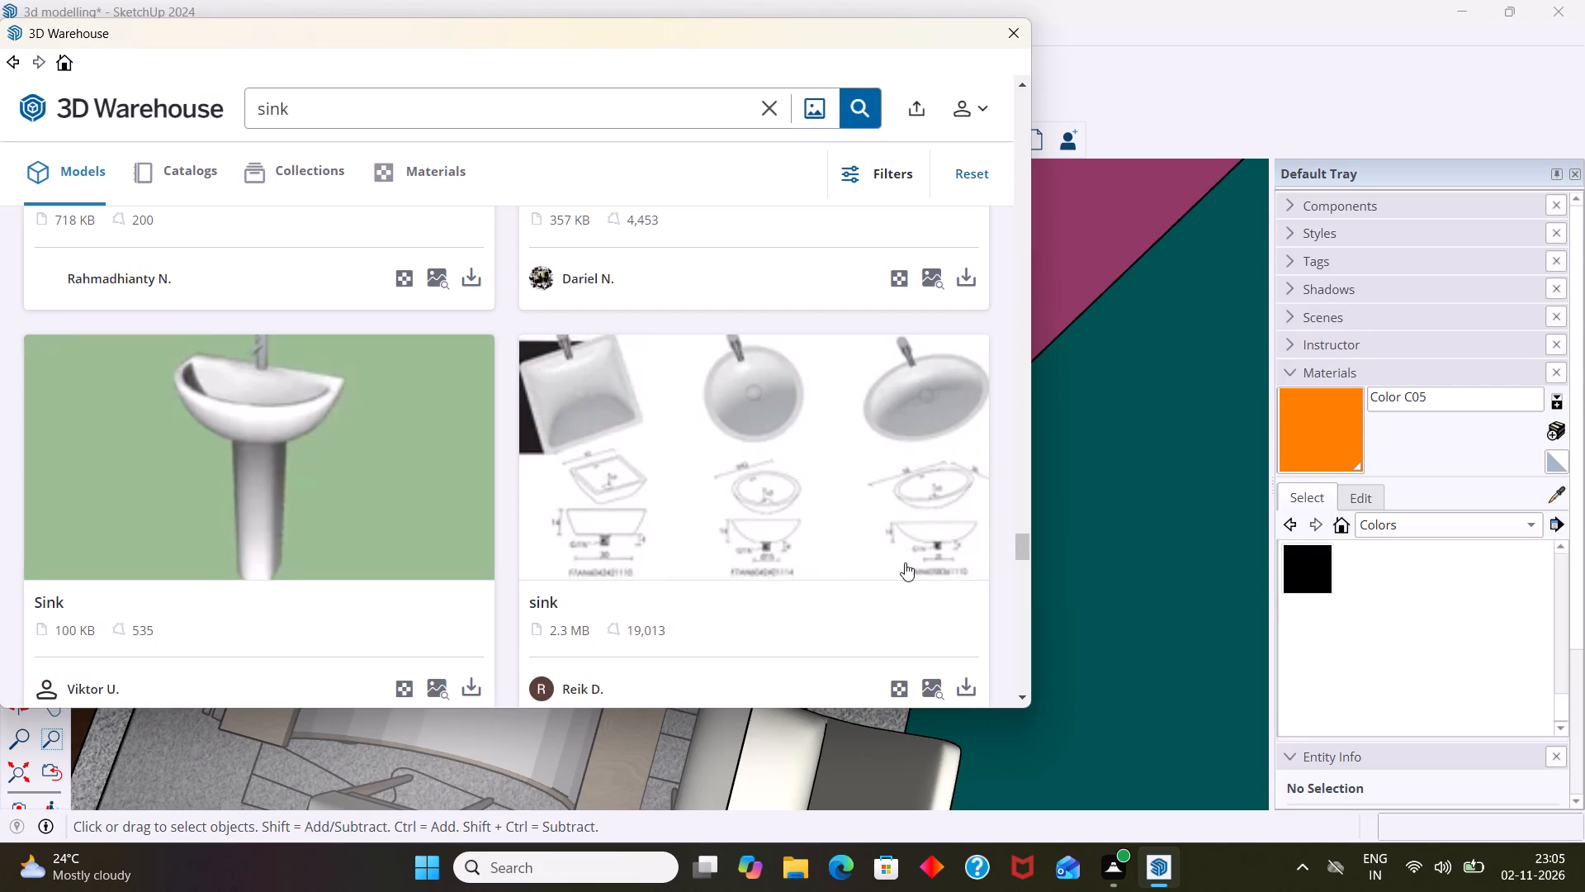
click(479, 696)
click(463, 401)
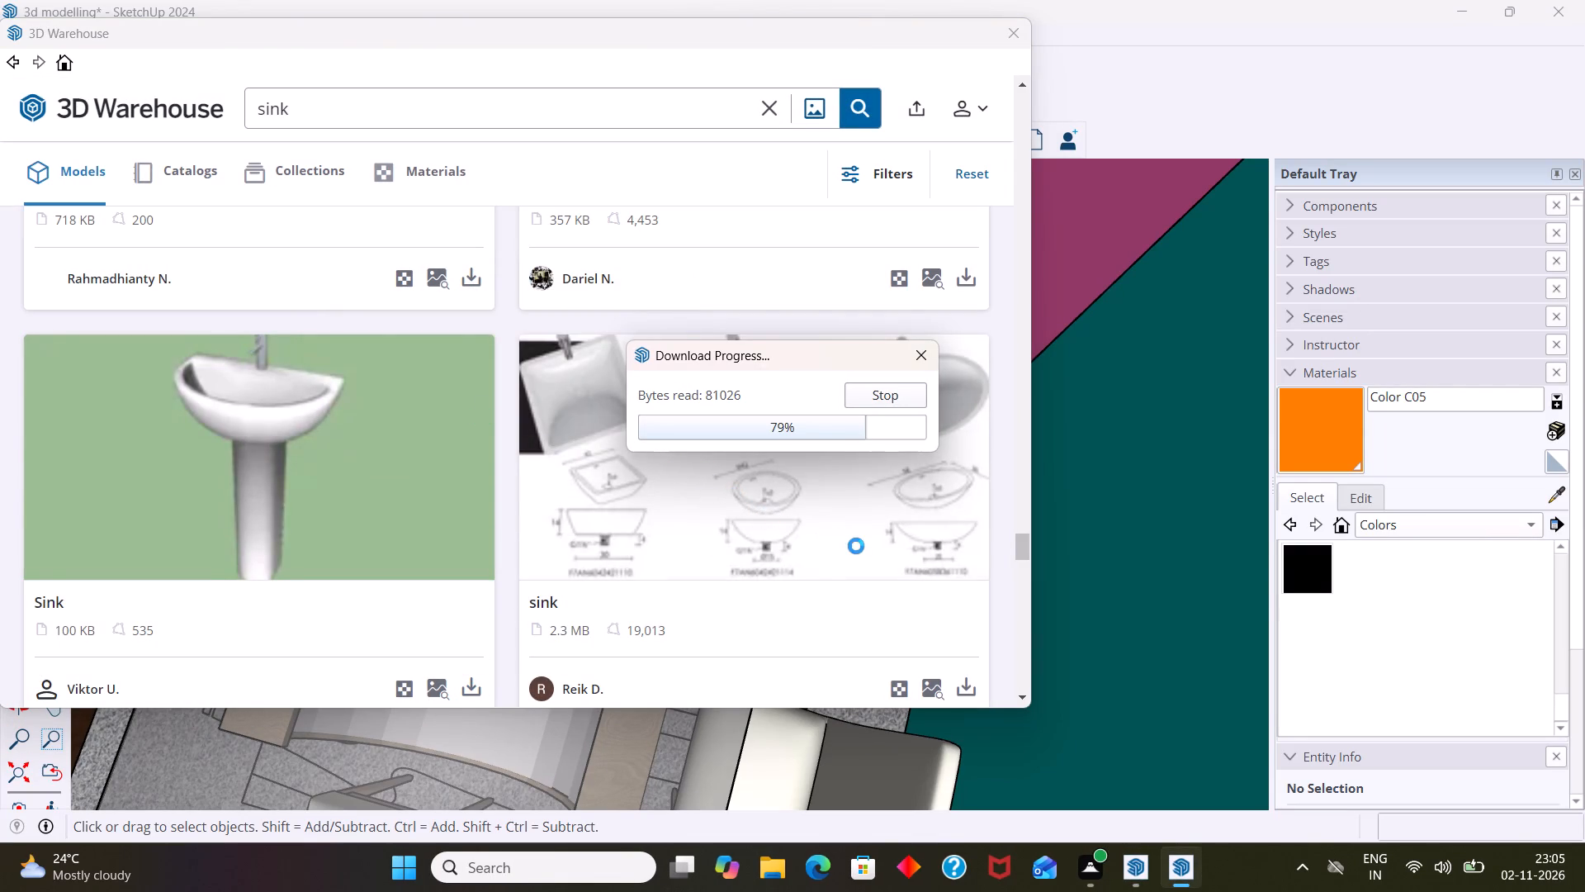
Place the pedestal sink over the drawn concentric circles between the pink partition wall and the dining chairs.
scroll(879, 488, up, 2)
middle_drag(881, 473, 954, 472)
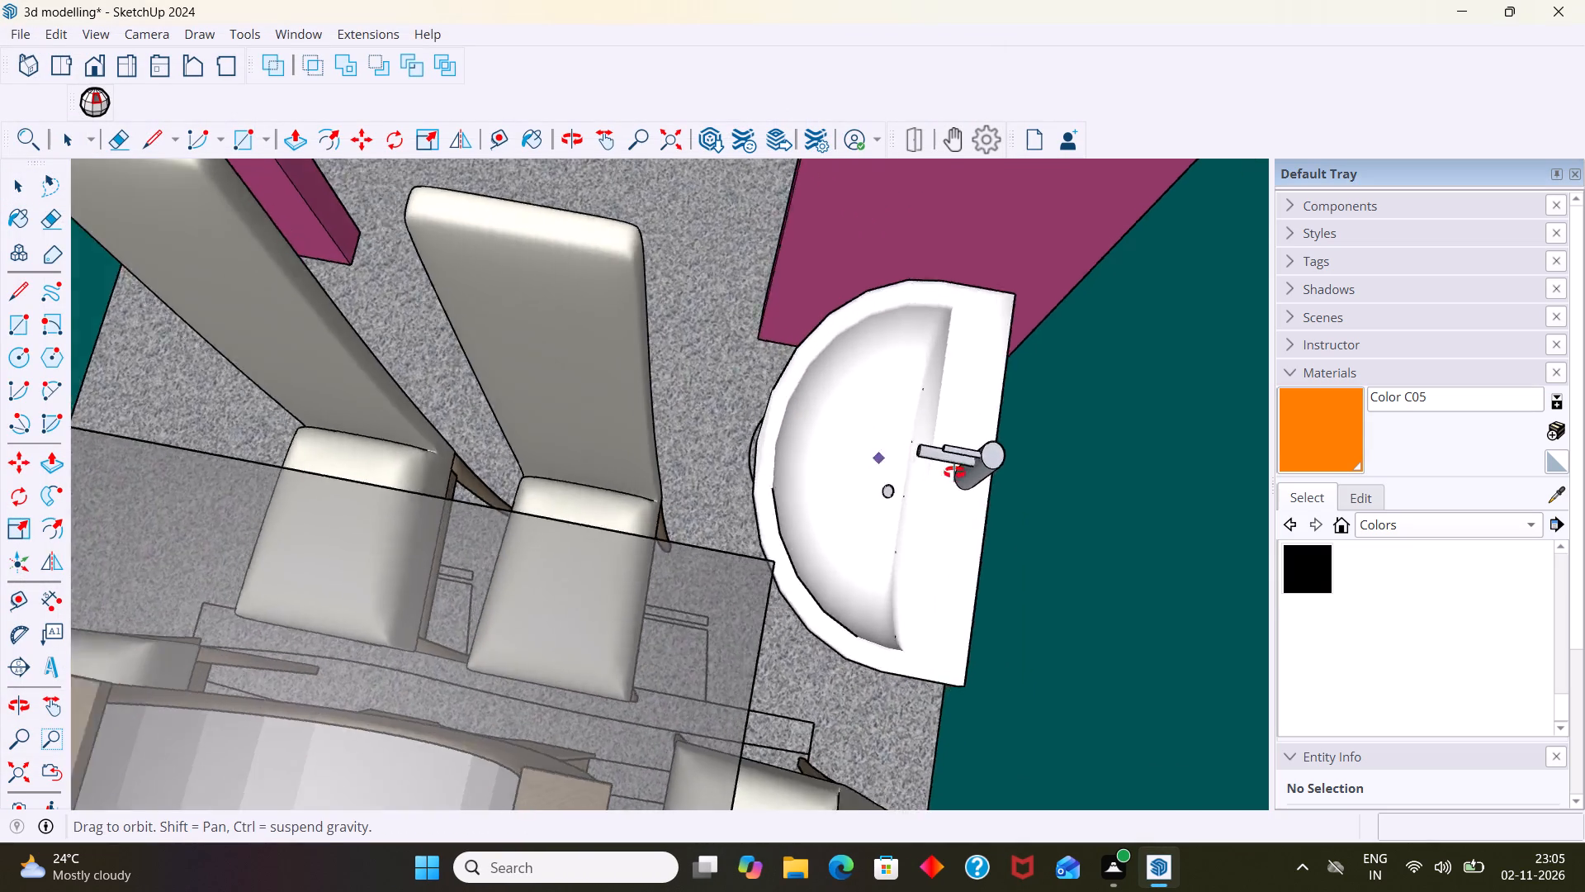
middle_drag(954, 472, 1285, 429)
scroll(868, 291, up, 5)
middle_drag(799, 288, 740, 288)
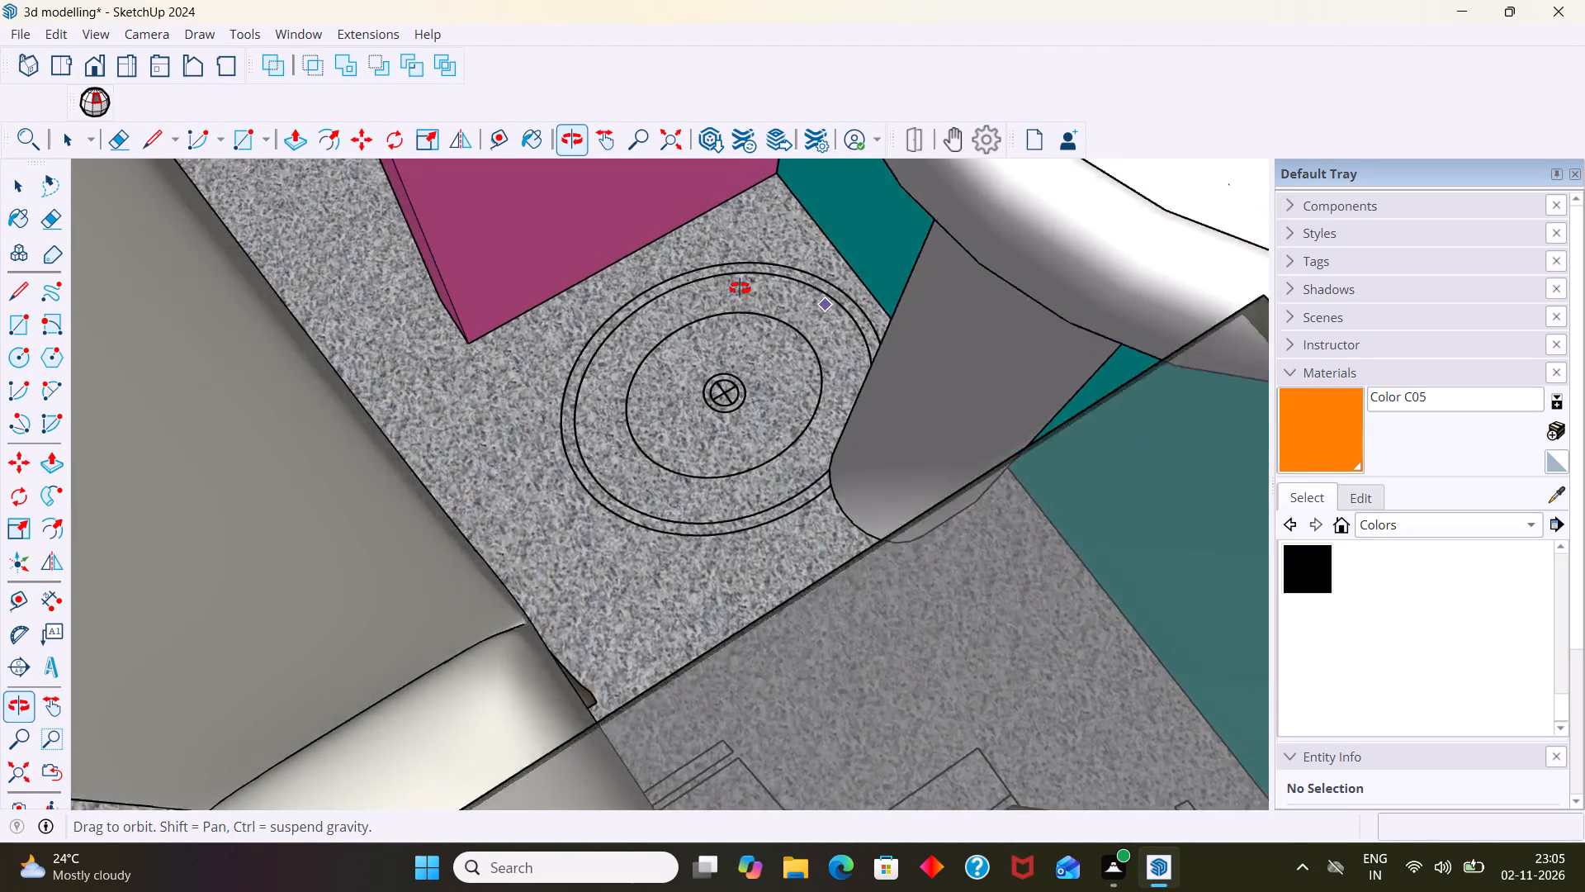
scroll(740, 288, up, 1)
middle_drag(740, 288, 738, 288)
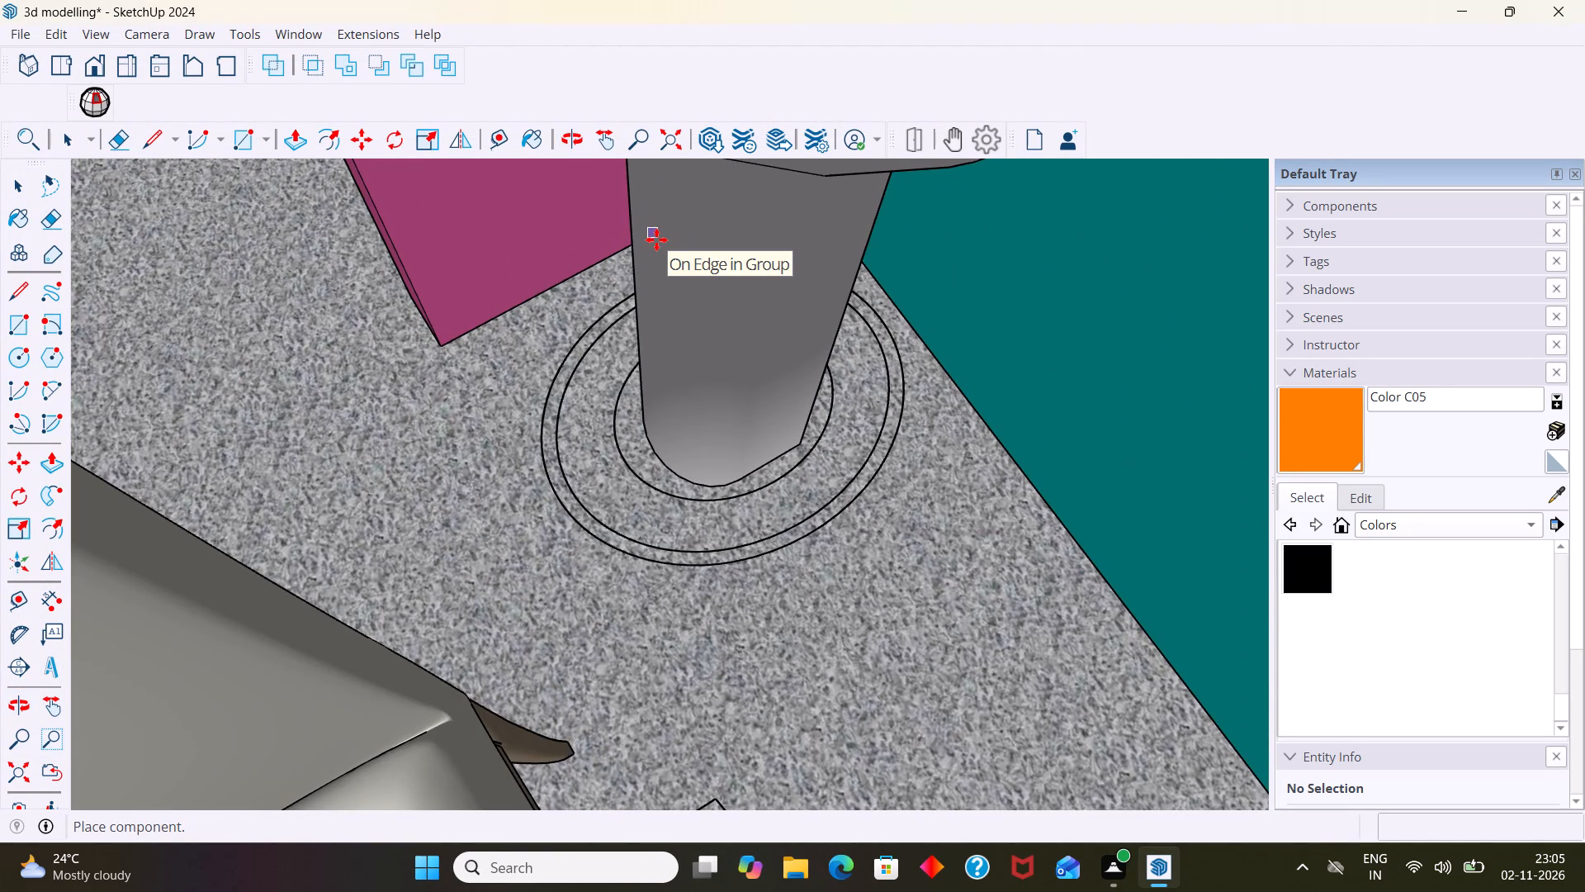
click(655, 240)
Examine from several angles how the placed sink sits over its drawn circular outline and against the adjoining walls.
scroll(655, 249, down, 2)
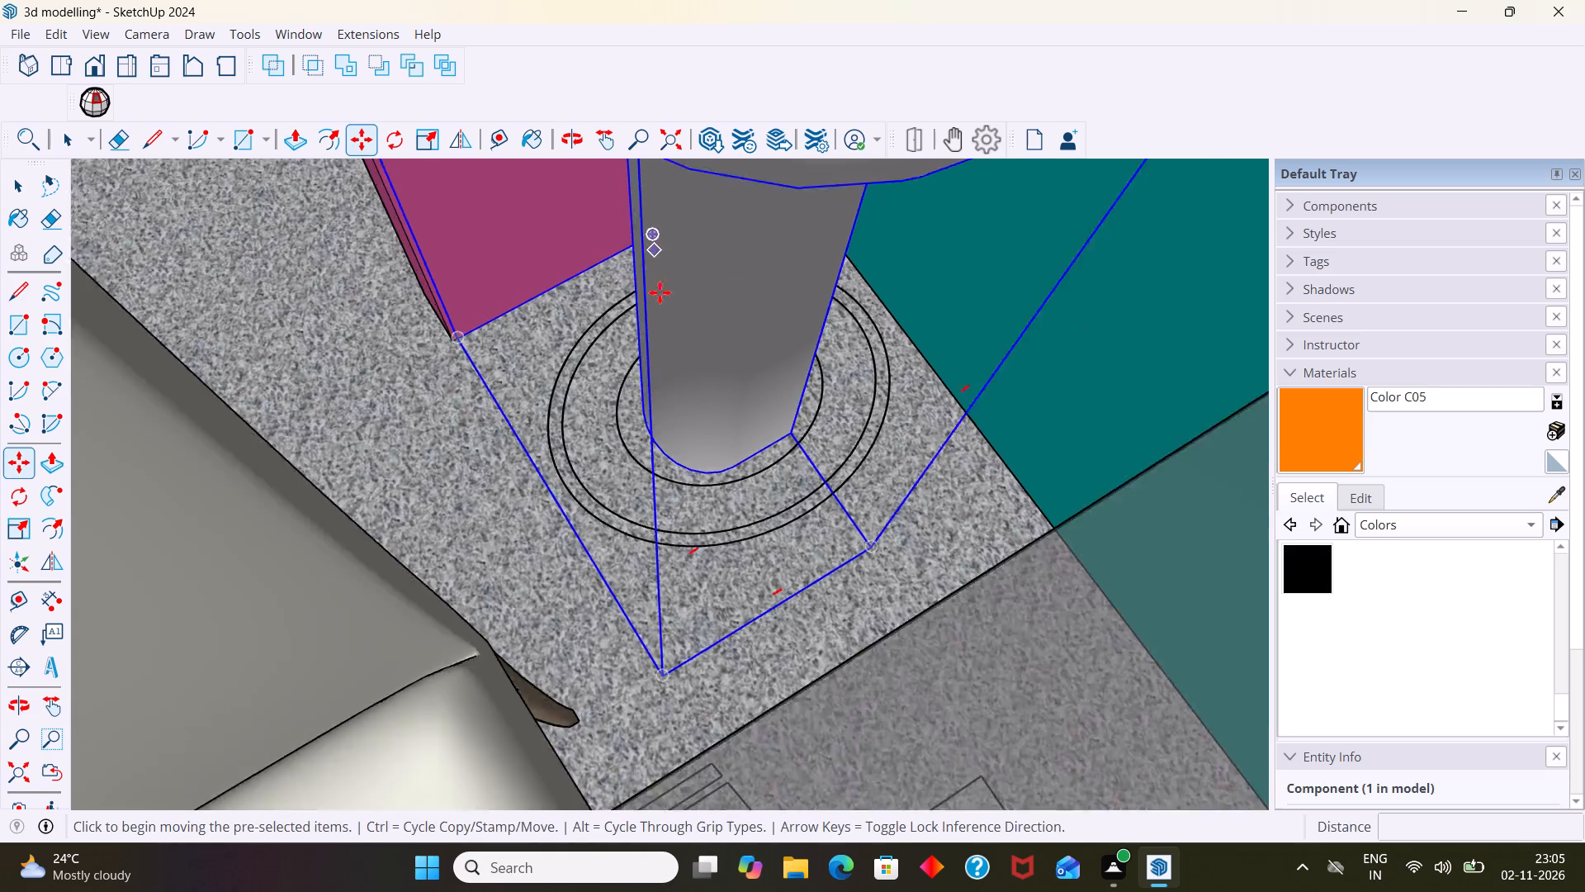
scroll(660, 292, down, 20)
middle_drag(666, 320, 840, 368)
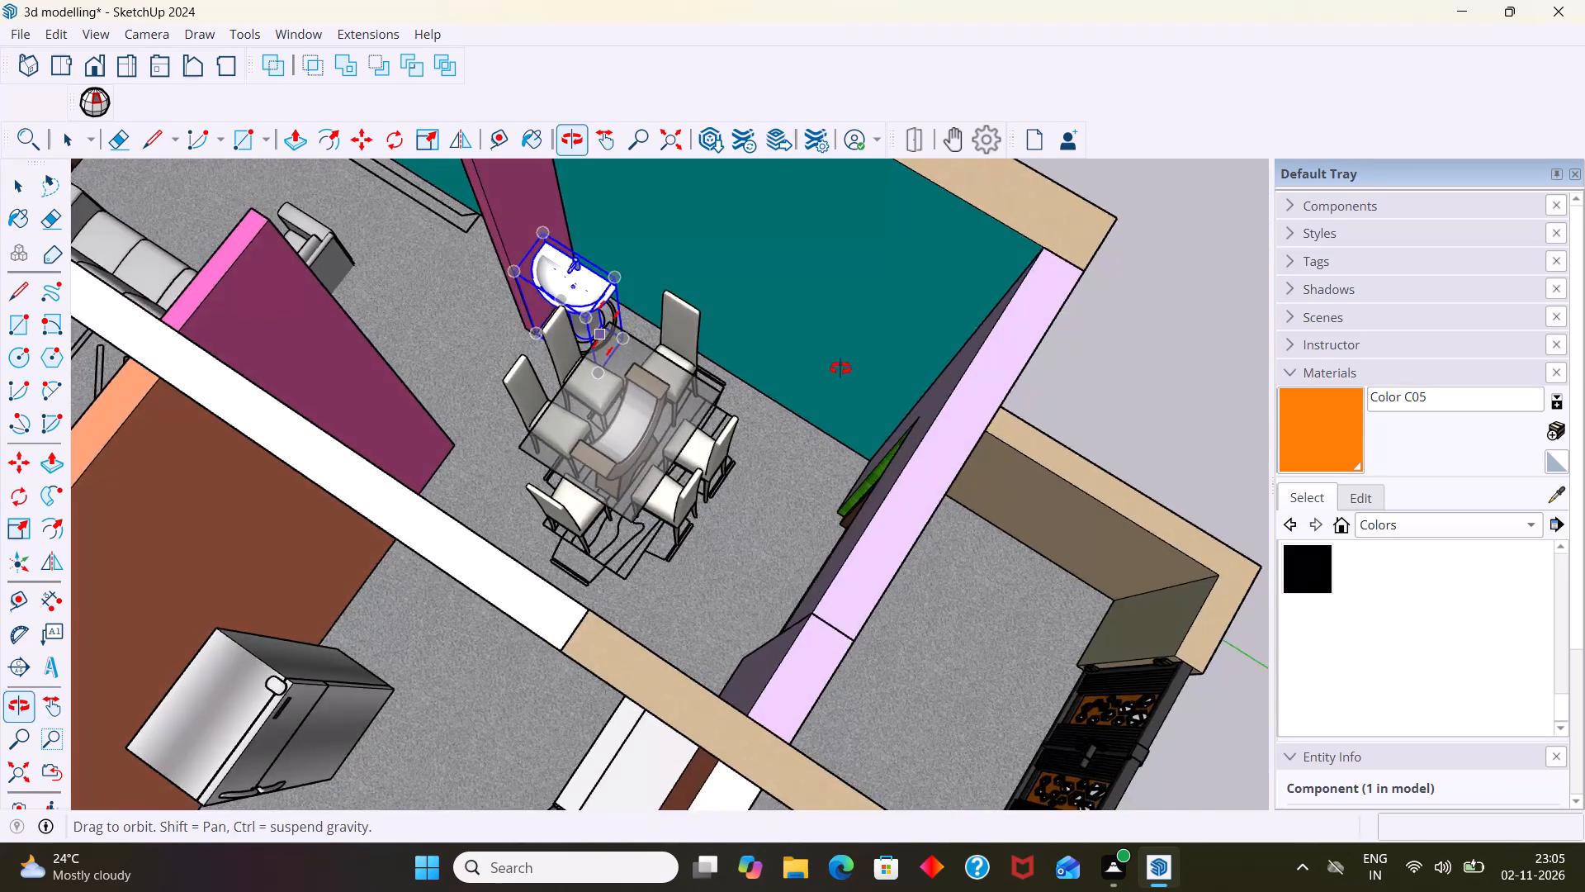
middle_drag(840, 368, 842, 370)
scroll(696, 297, up, 9)
middle_drag(589, 283, 939, 299)
scroll(499, 434, up, 6)
middle_drag(438, 478, 329, 473)
scroll(346, 410, up, 3)
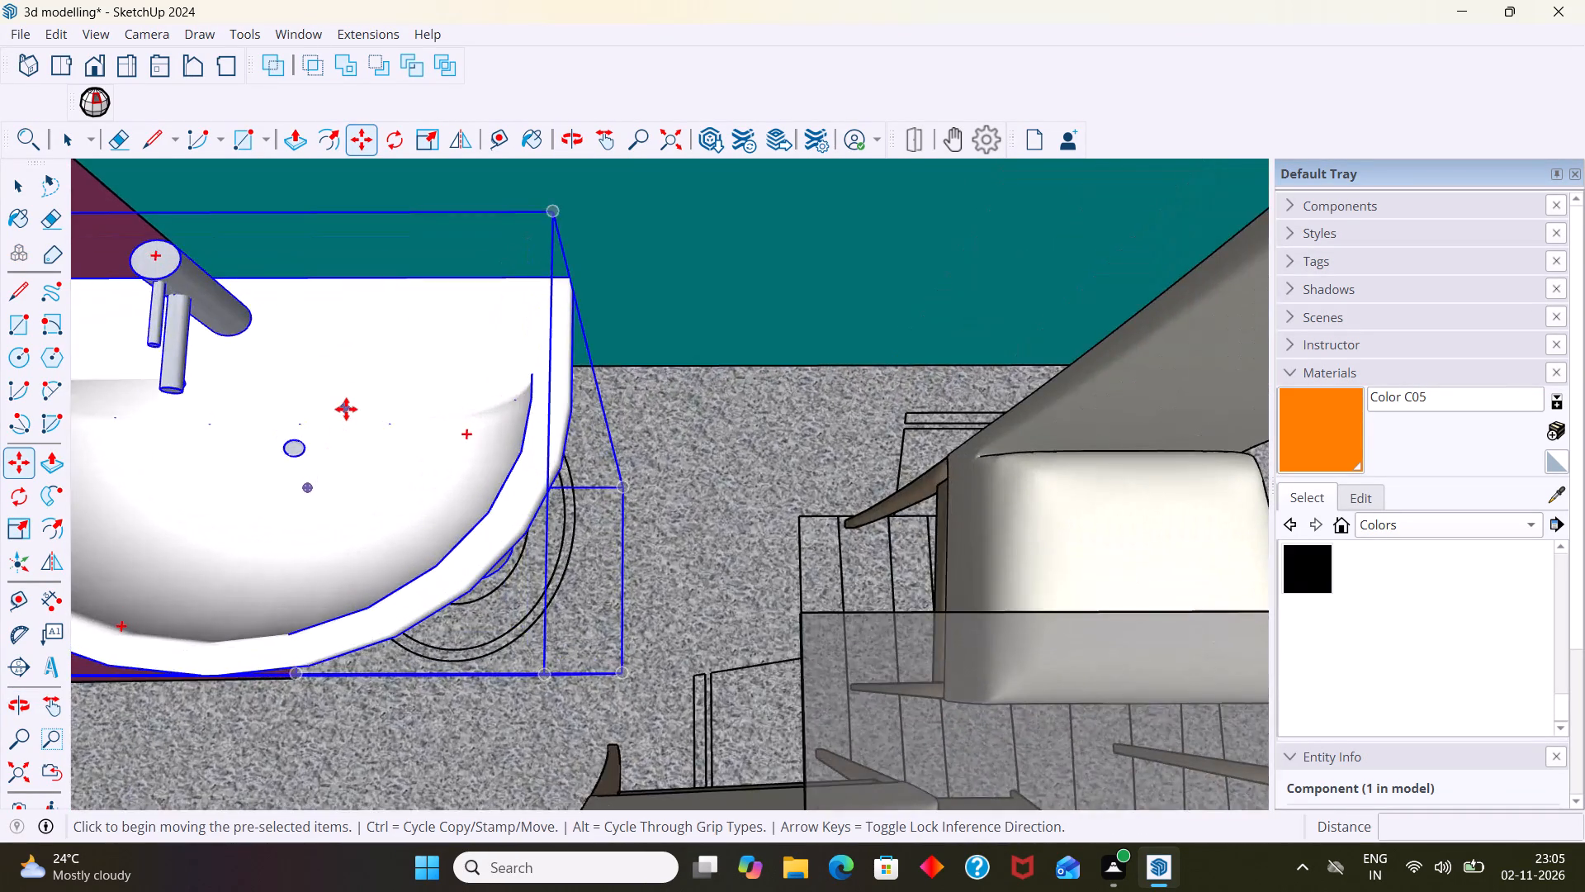
scroll(344, 406, down, 7)
middle_drag(320, 401, 146, 401)
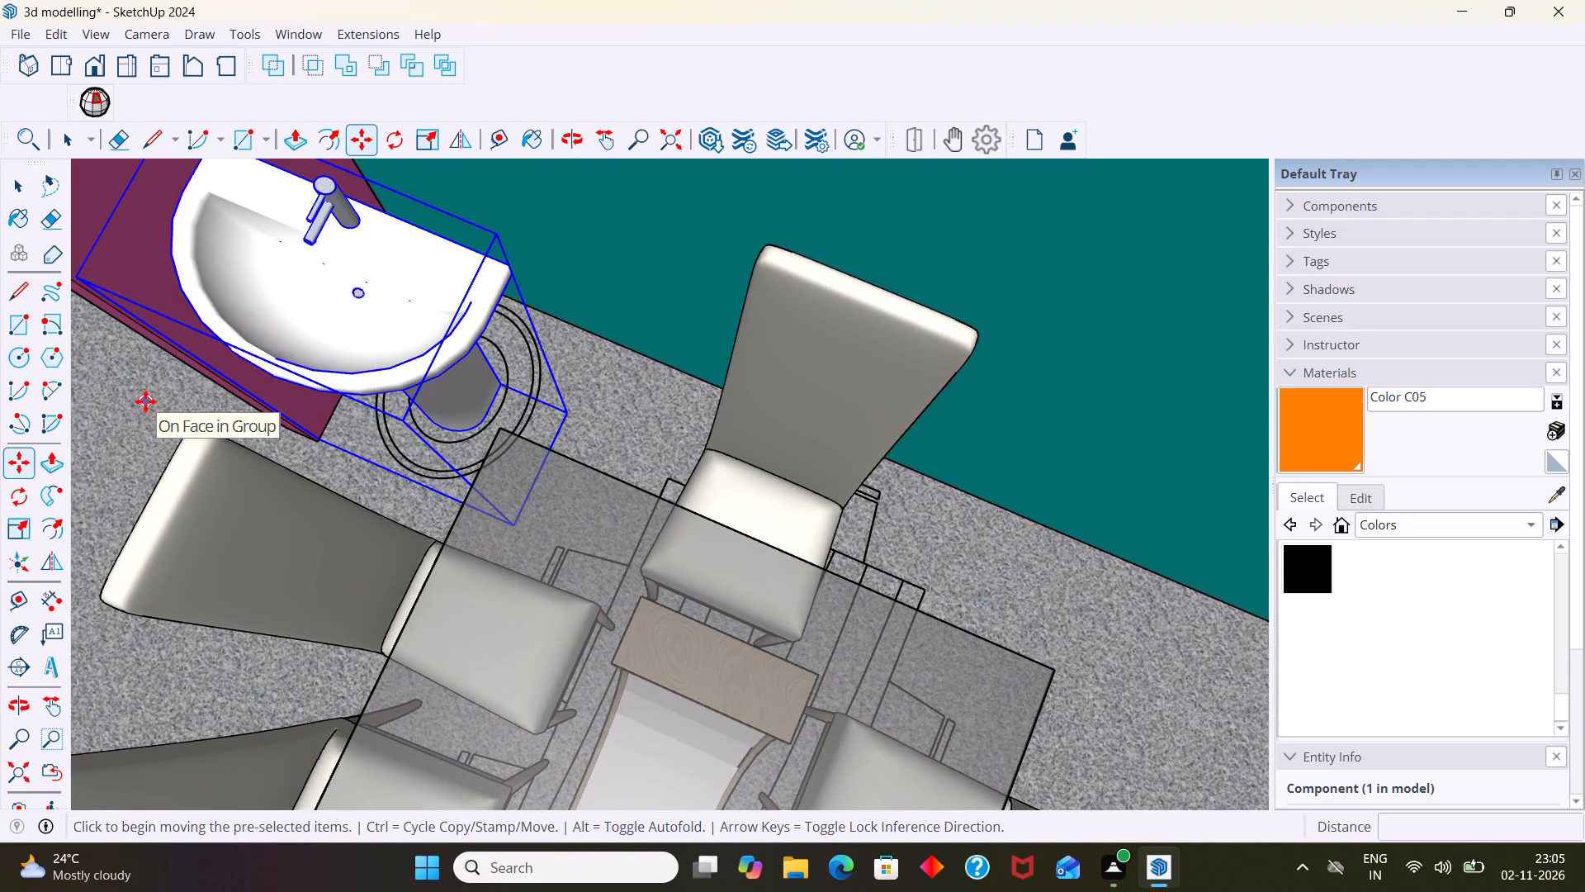
scroll(145, 401, down, 4)
middle_drag(154, 410, 238, 345)
scroll(435, 288, up, 2)
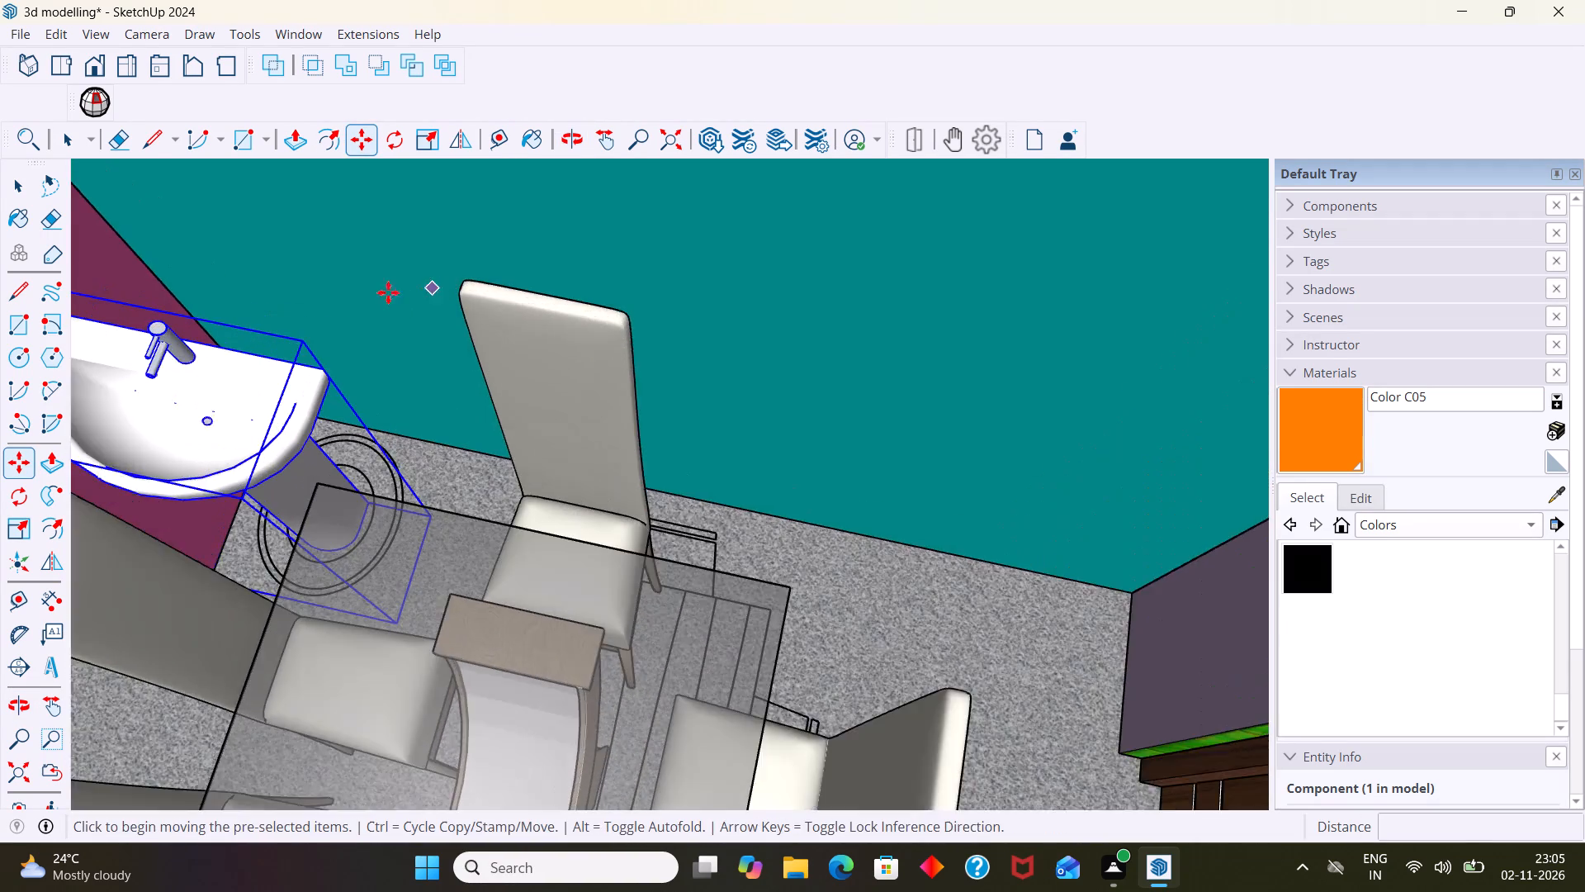
scroll(388, 292, up, 3)
scroll(287, 369, down, 1)
scroll(382, 416, up, 2)
middle_drag(374, 417, 207, 415)
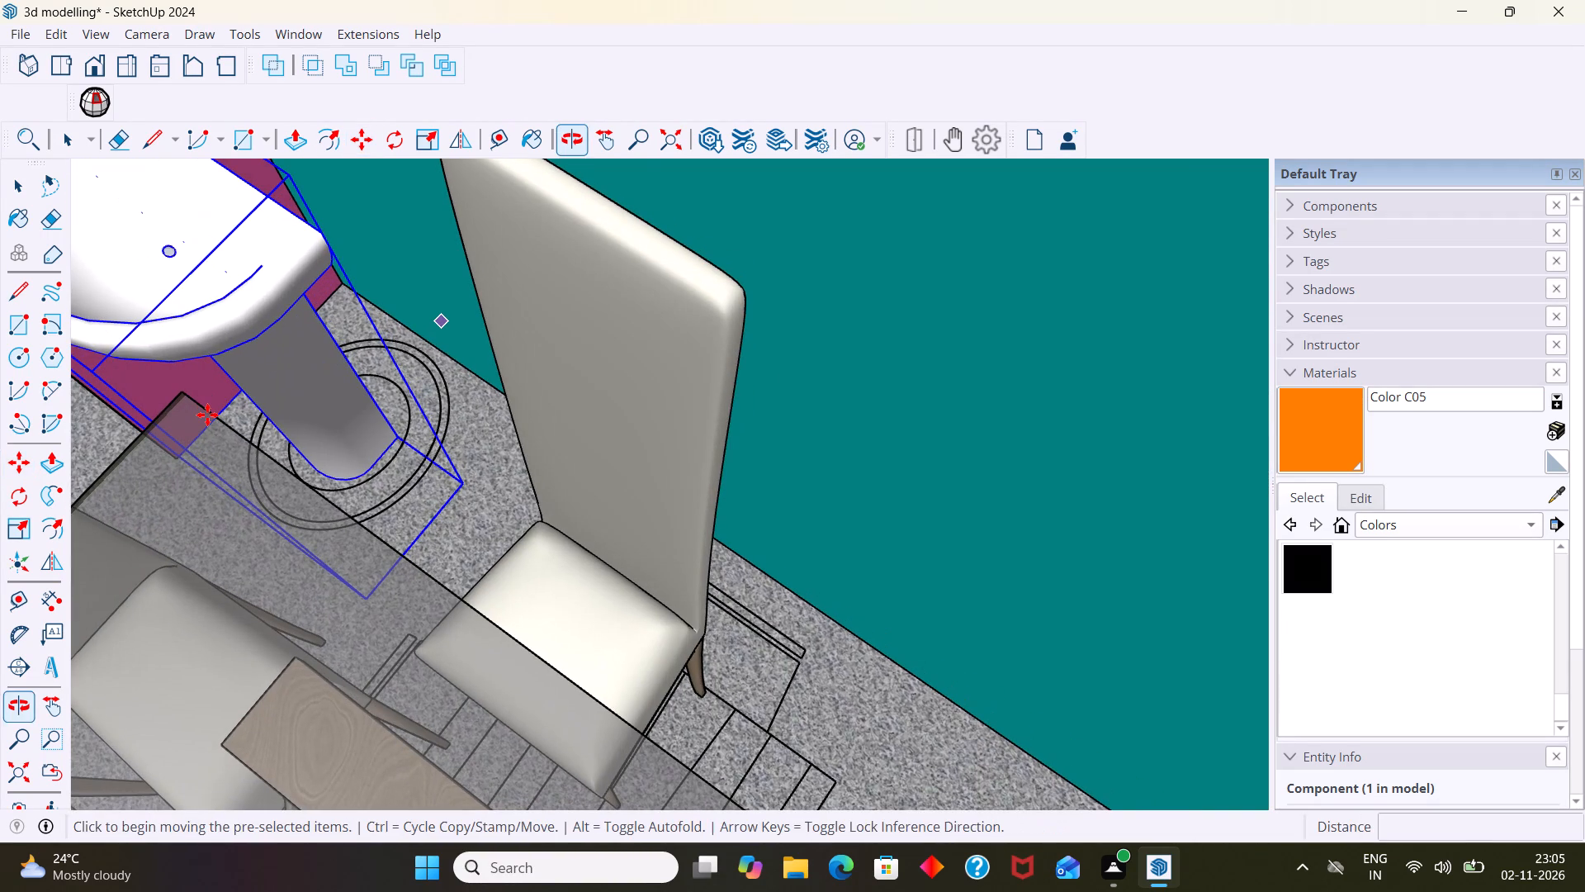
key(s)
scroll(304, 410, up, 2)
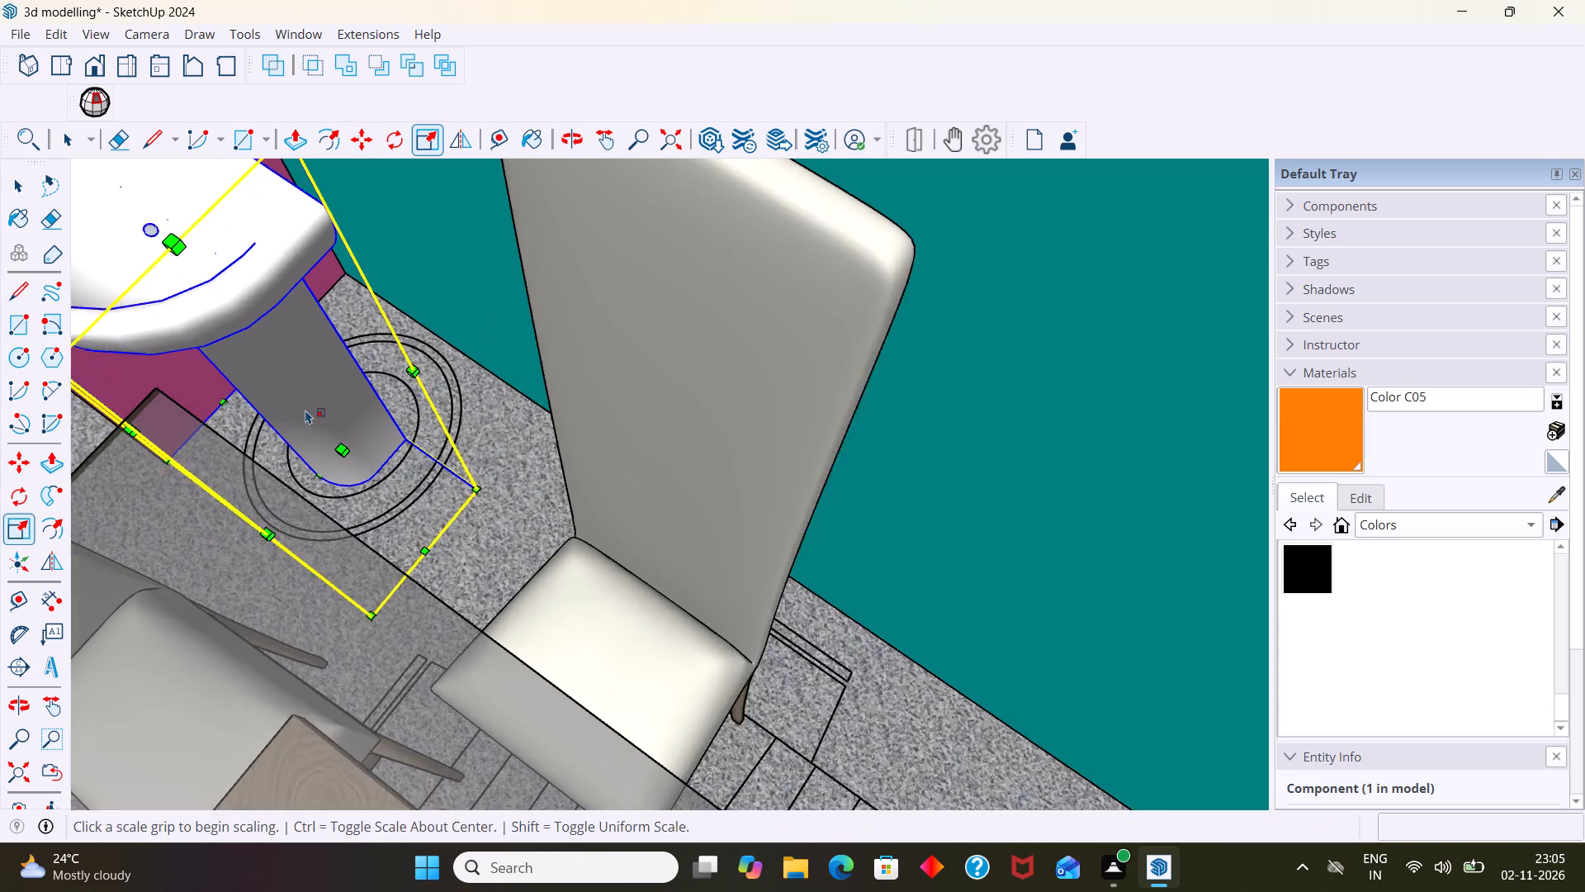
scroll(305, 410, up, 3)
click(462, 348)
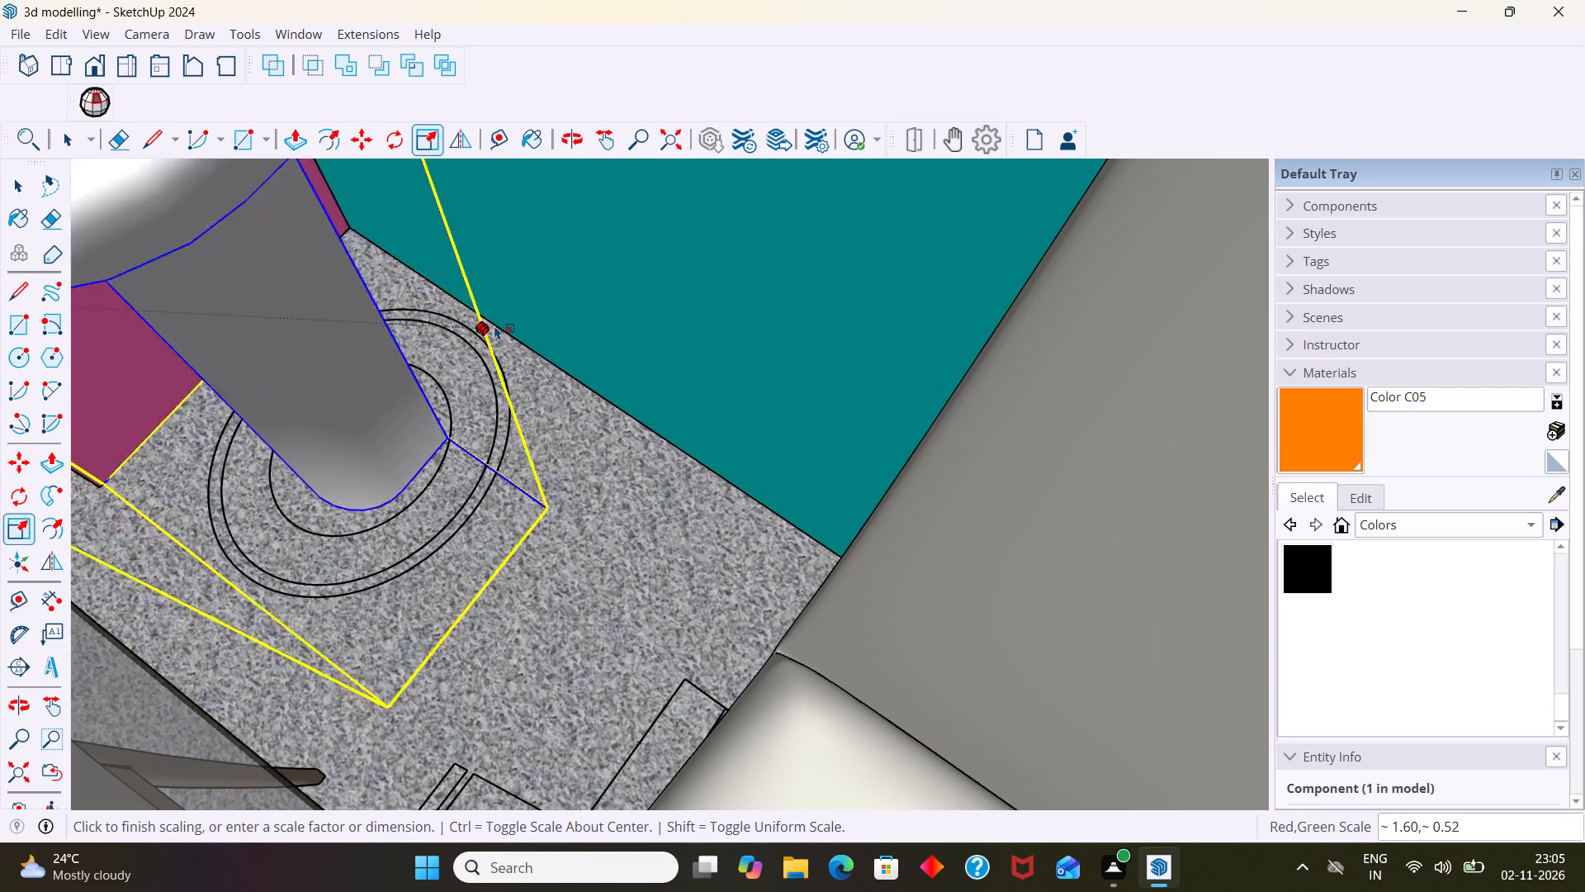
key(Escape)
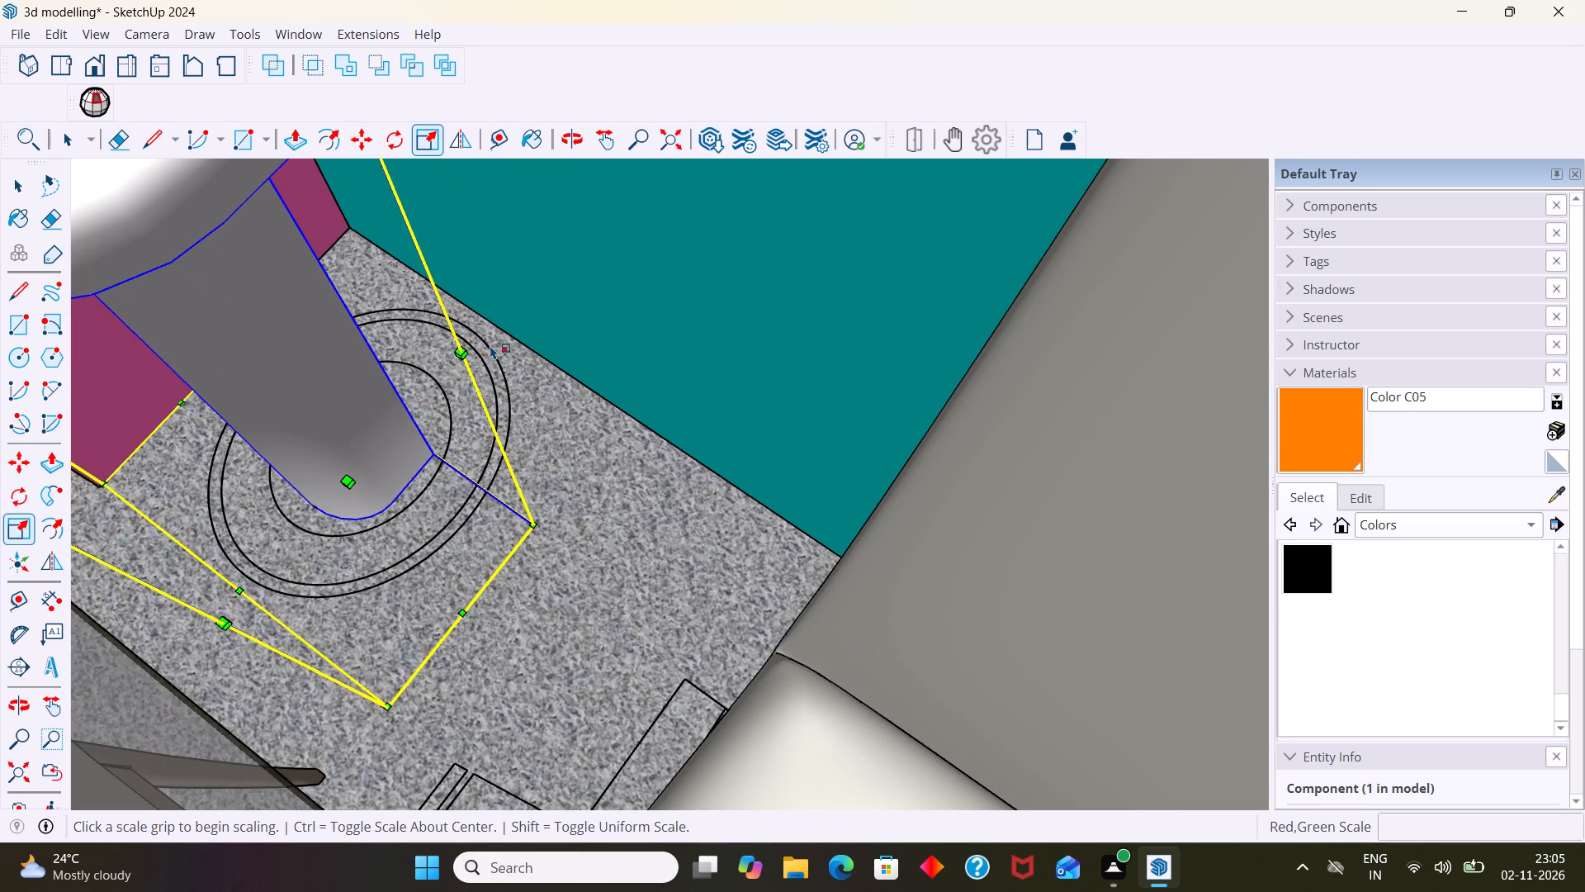
Scale the pedestal sink along the red and blue axes by about 1.69 and 1.12, enlarging its depth and height.
scroll(371, 412, down, 6)
middle_drag(367, 412, 336, 439)
scroll(336, 439, down, 5)
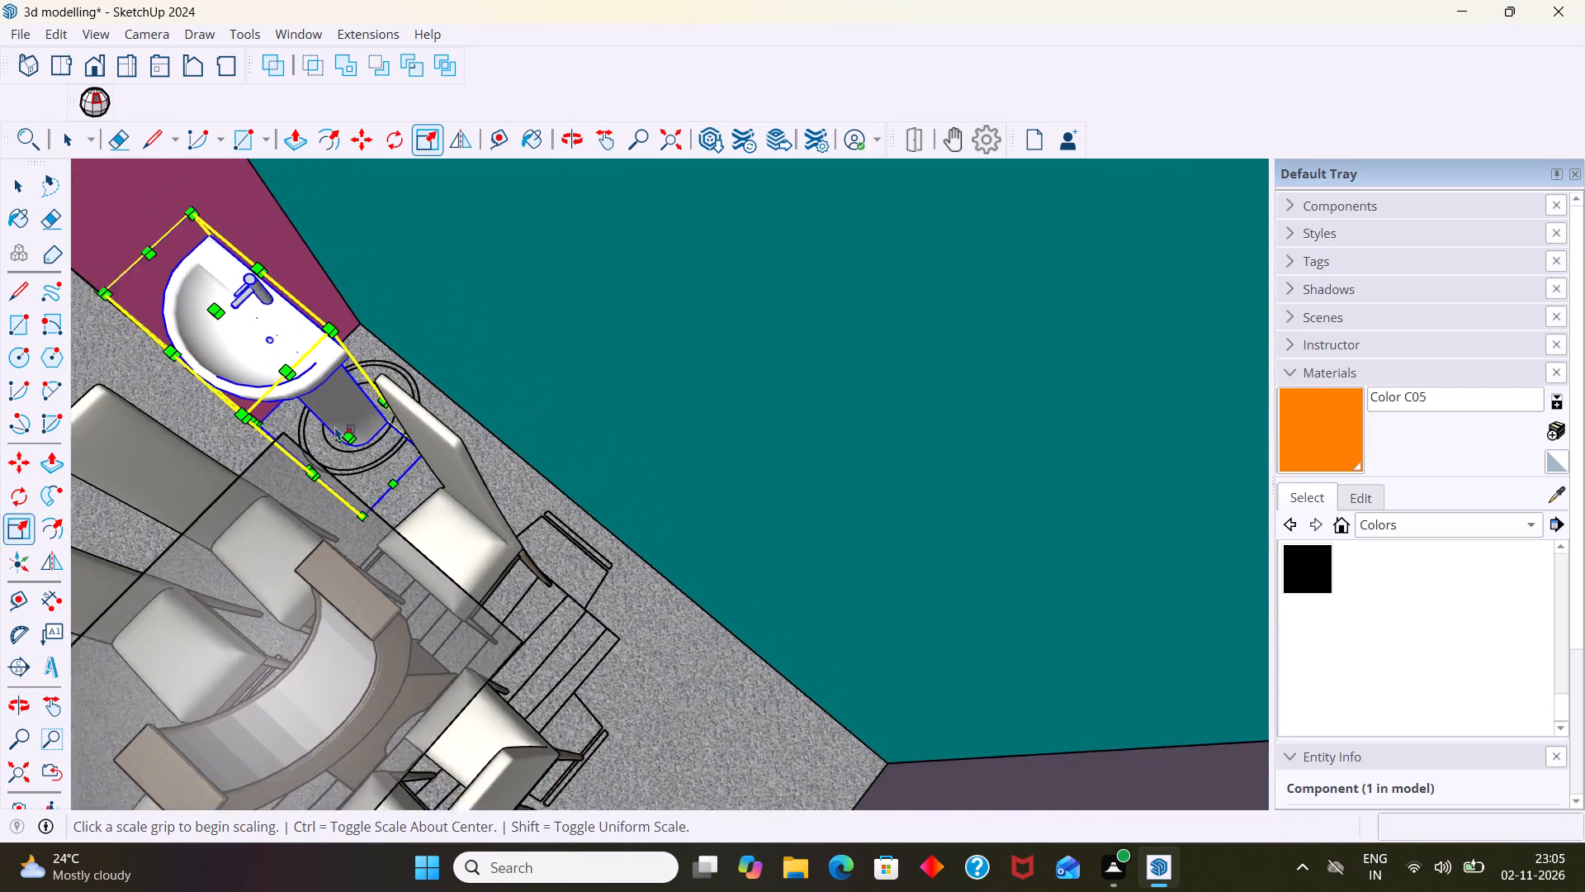
scroll(335, 426, down, 1)
middle_drag(319, 390, 269, 387)
scroll(261, 280, up, 7)
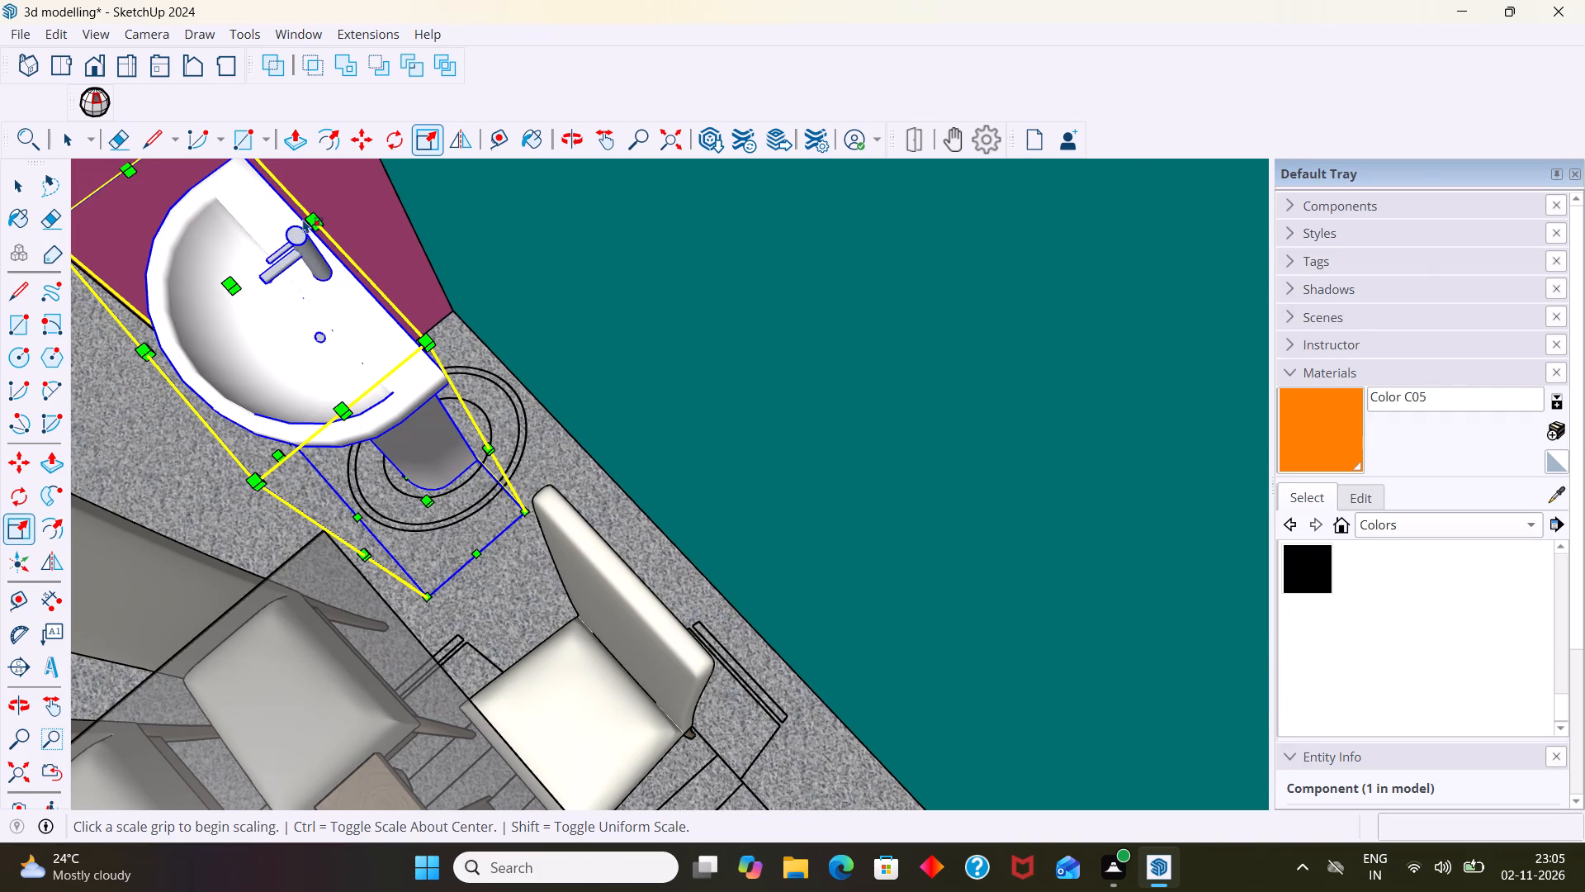
click(309, 217)
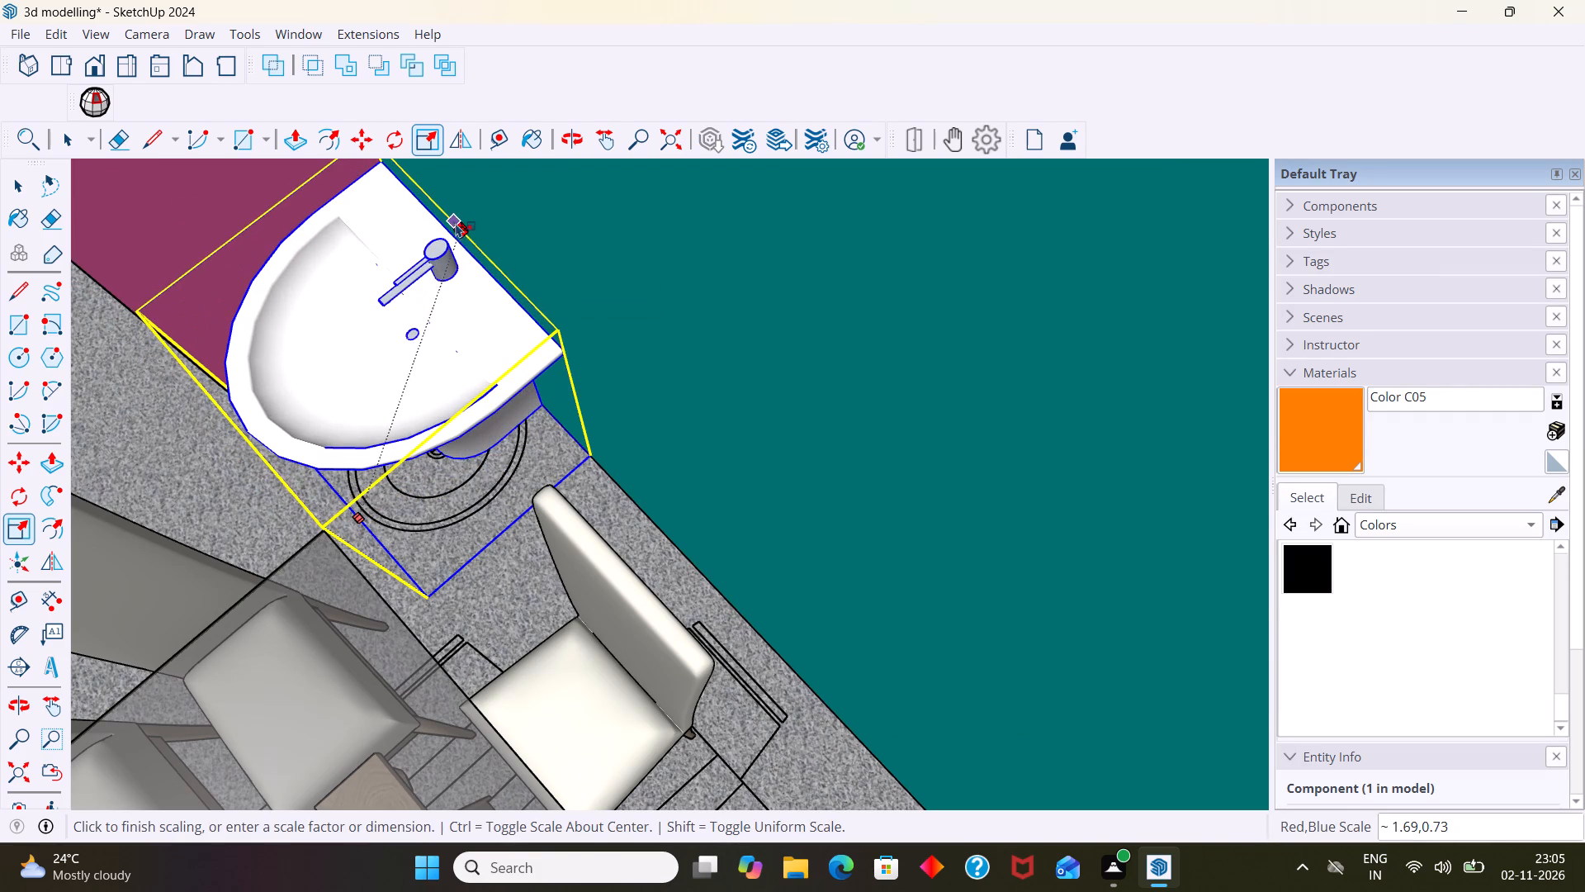
scroll(475, 238, down, 3)
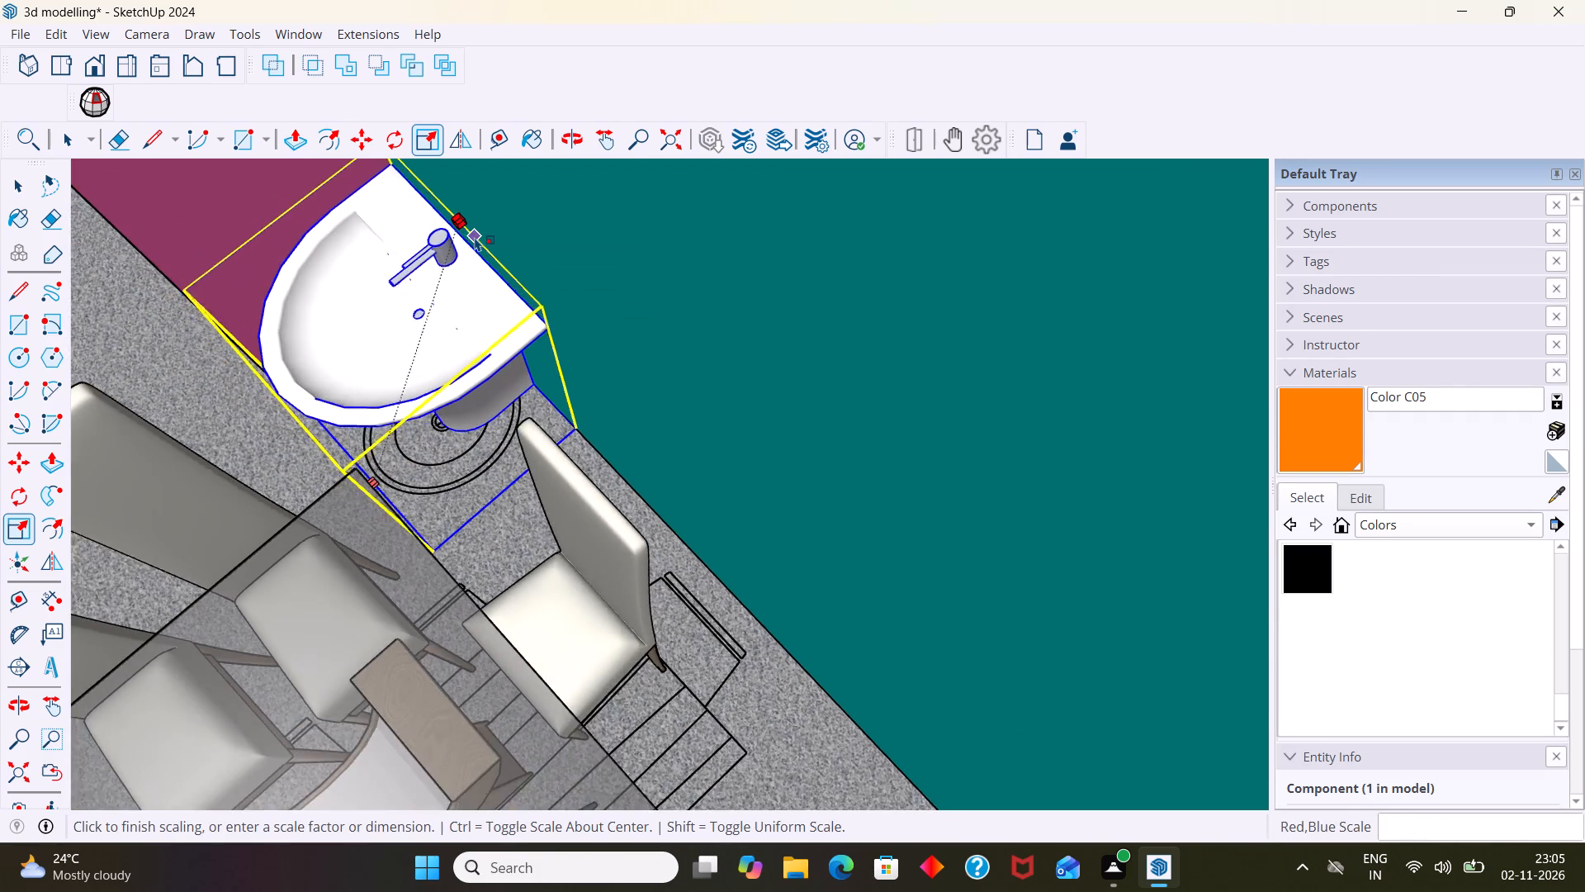
scroll(475, 237, down, 3)
middle_drag(473, 238, 483, 115)
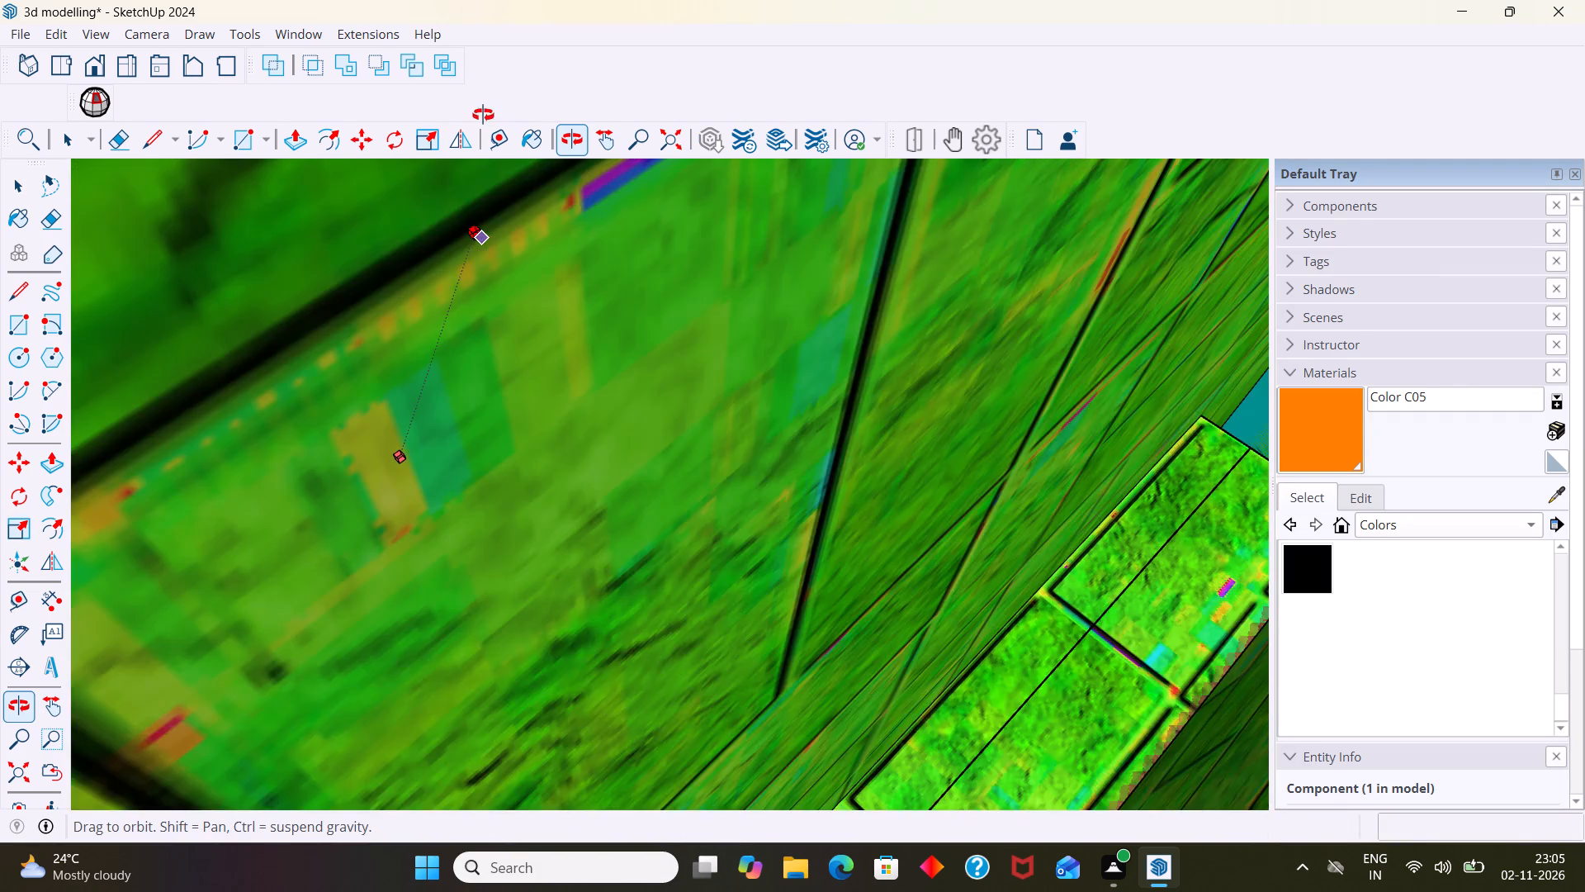
middle_drag(483, 115, 480, 178)
scroll(479, 178, up, 1)
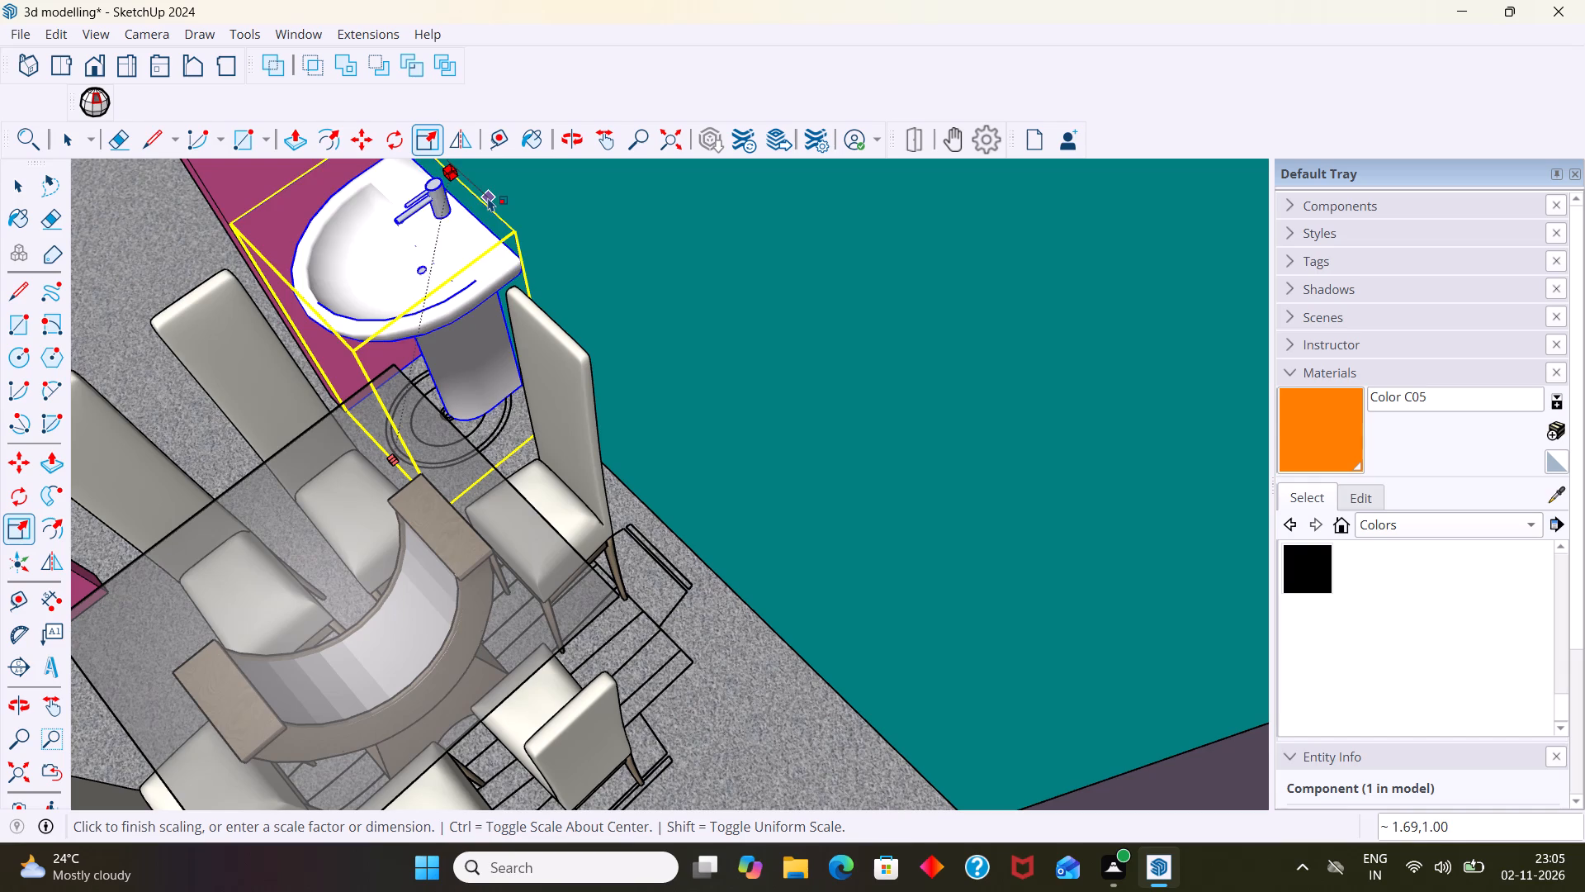
click(484, 179)
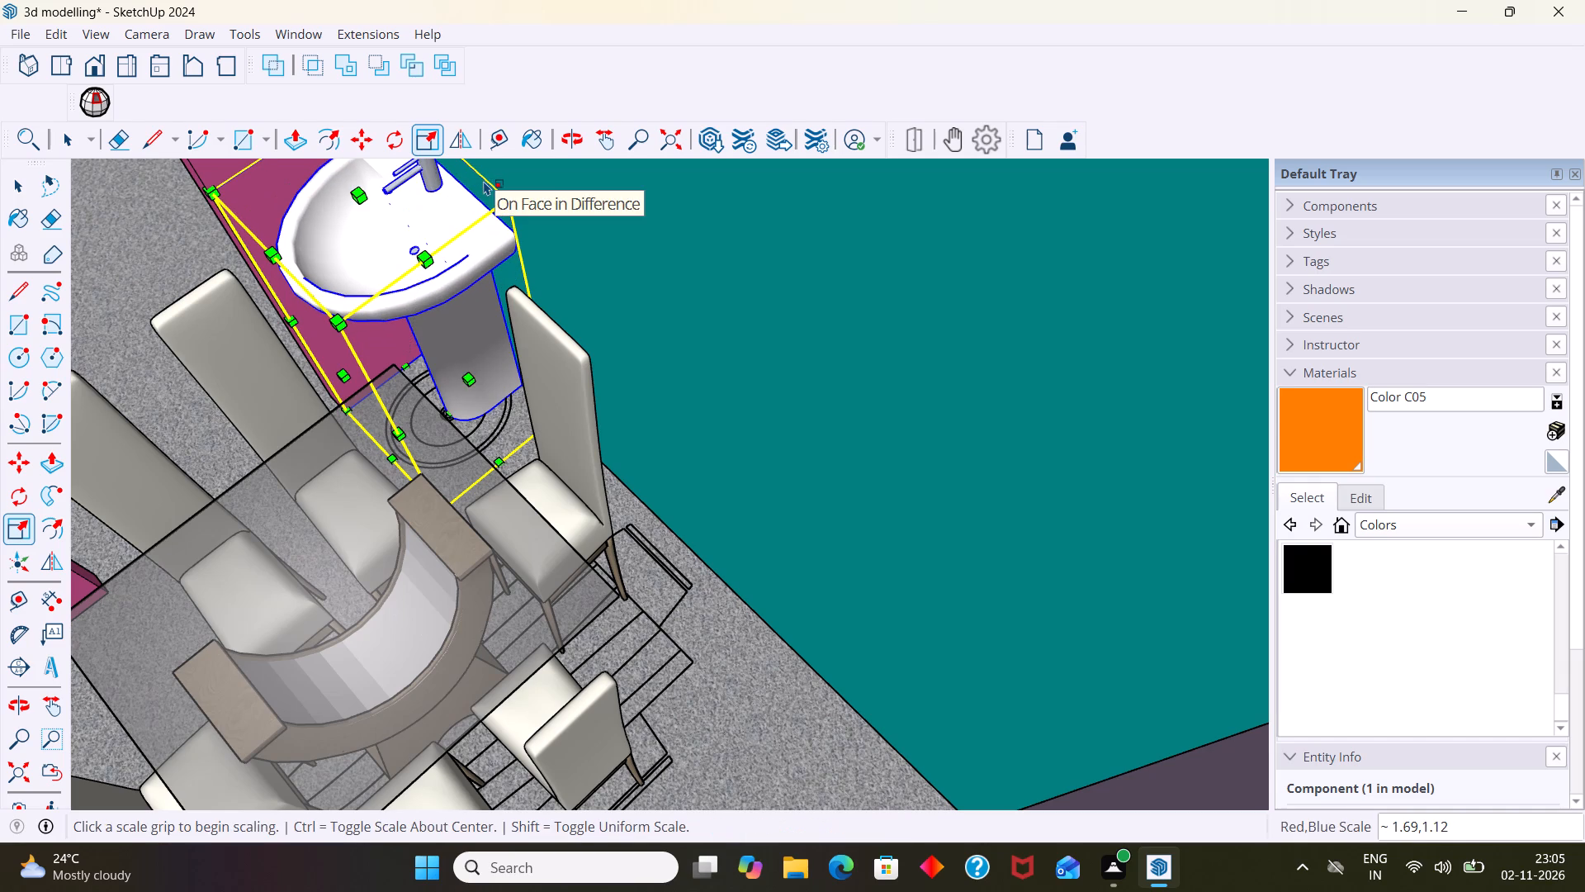
key(space)
scroll(515, 277, down, 9)
click(871, 259)
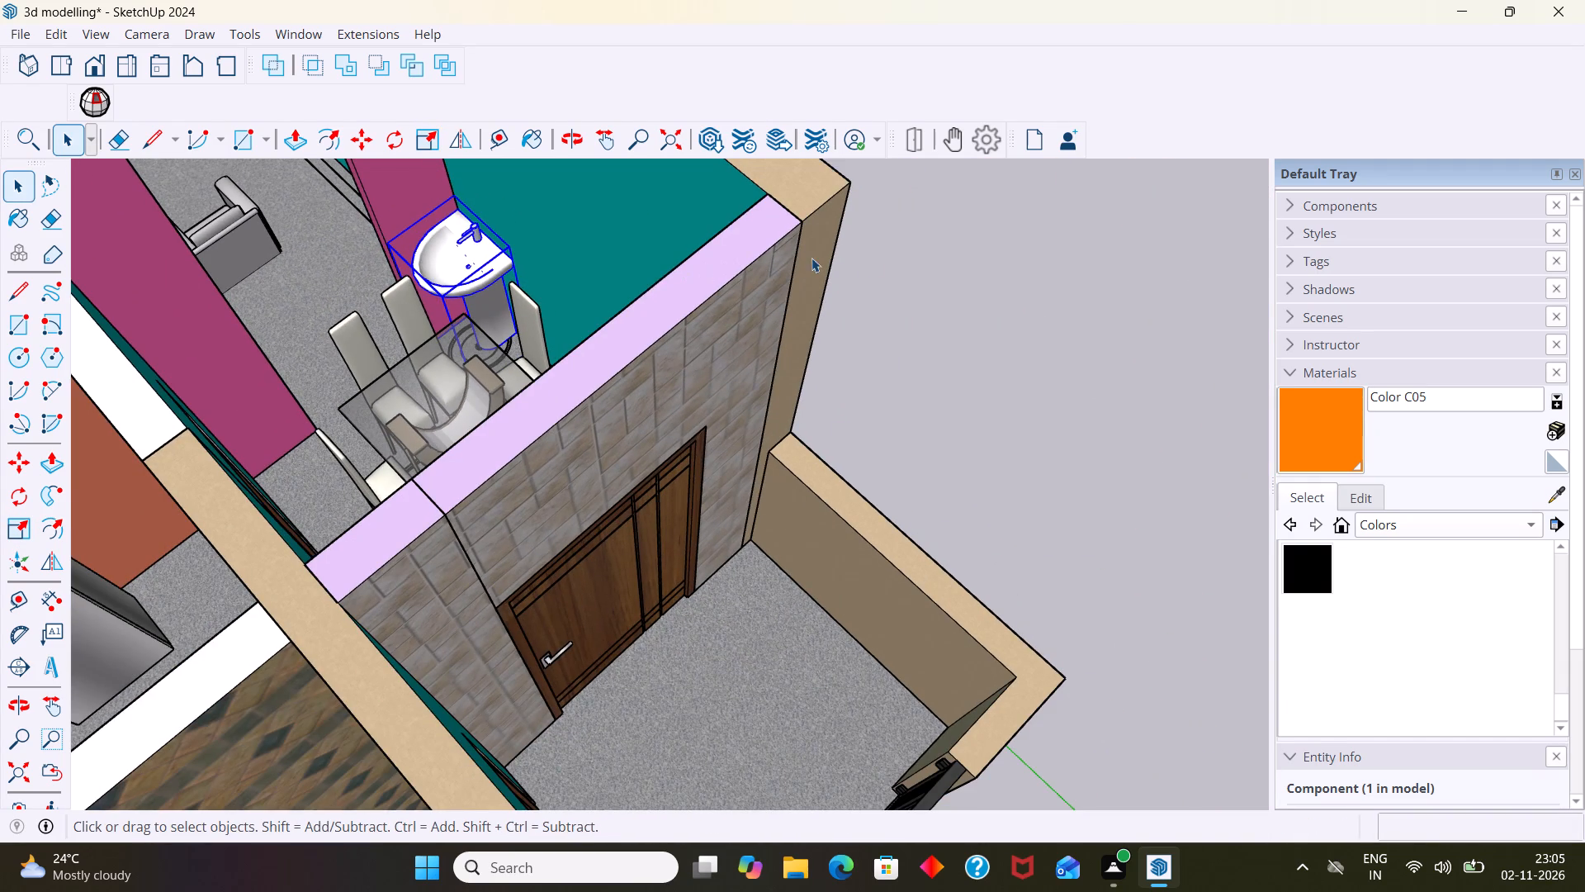
Scale the pedestal sink along the green axis to 0.84, narrowing it away from the pink partition wall.
scroll(465, 283, up, 14)
middle_drag(494, 274, 783, 303)
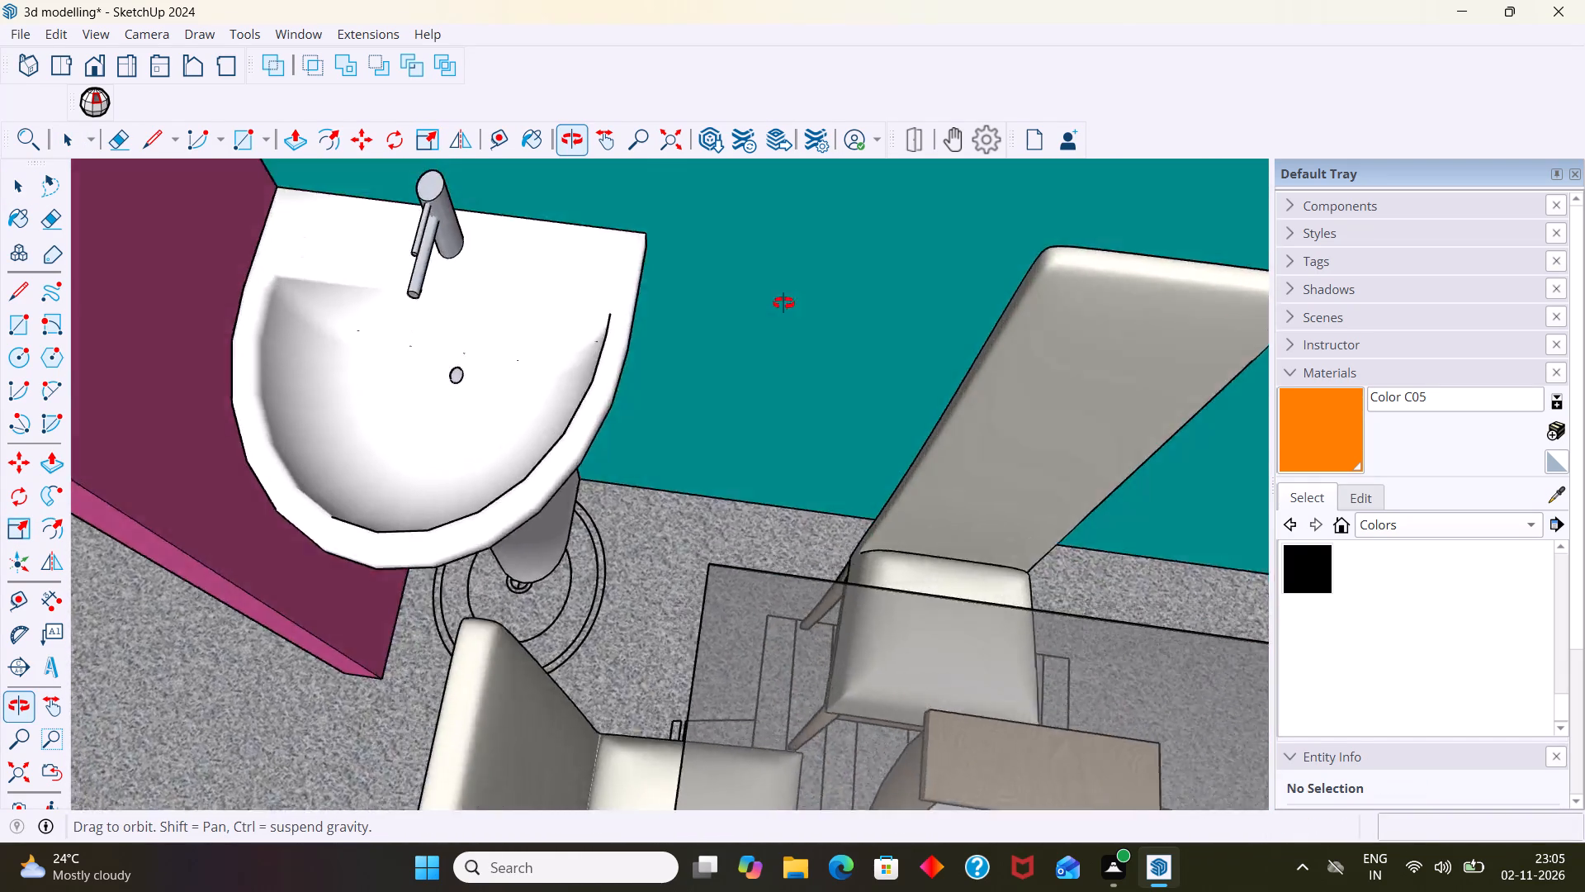
middle_drag(783, 303, 955, 234)
scroll(536, 338, down, 5)
middle_drag(535, 376, 450, 370)
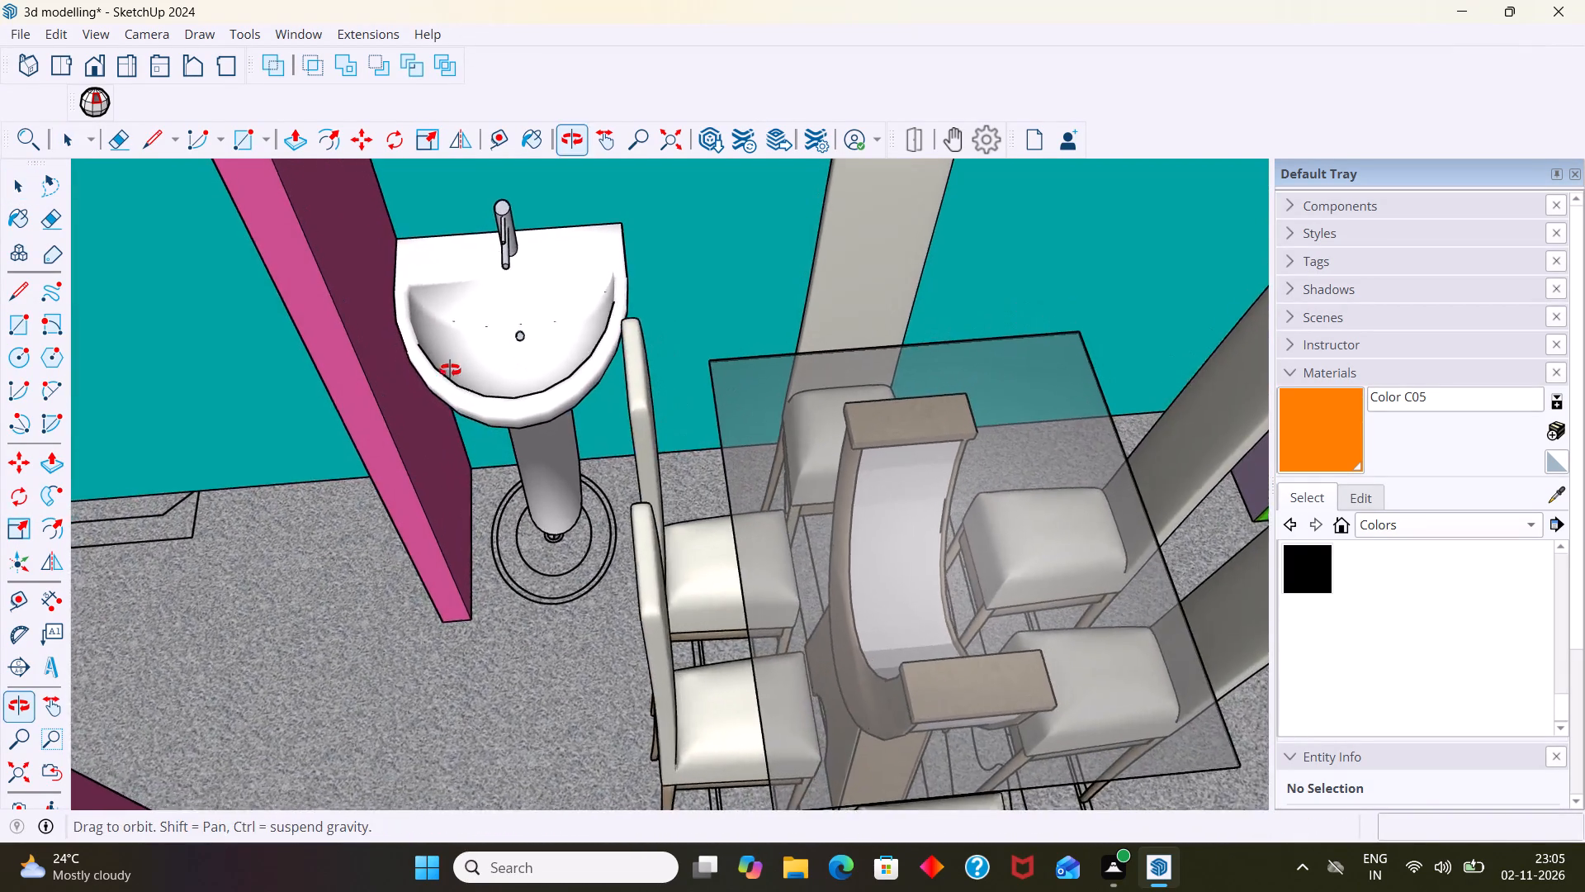
middle_drag(450, 370, 447, 370)
scroll(383, 333, up, 3)
click(401, 298)
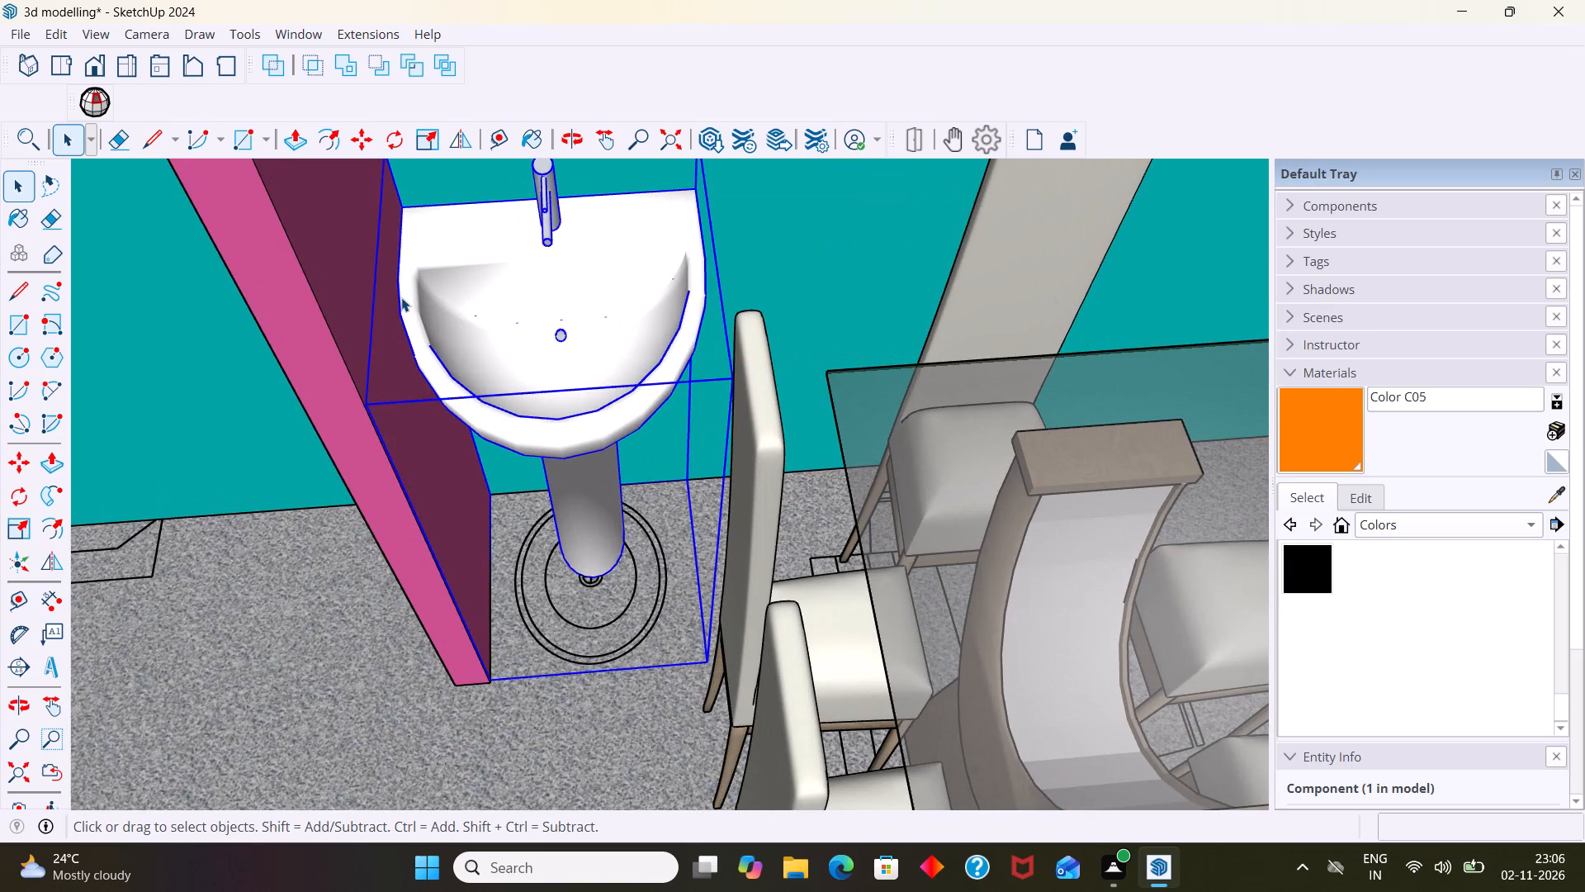
key(s)
click(446, 462)
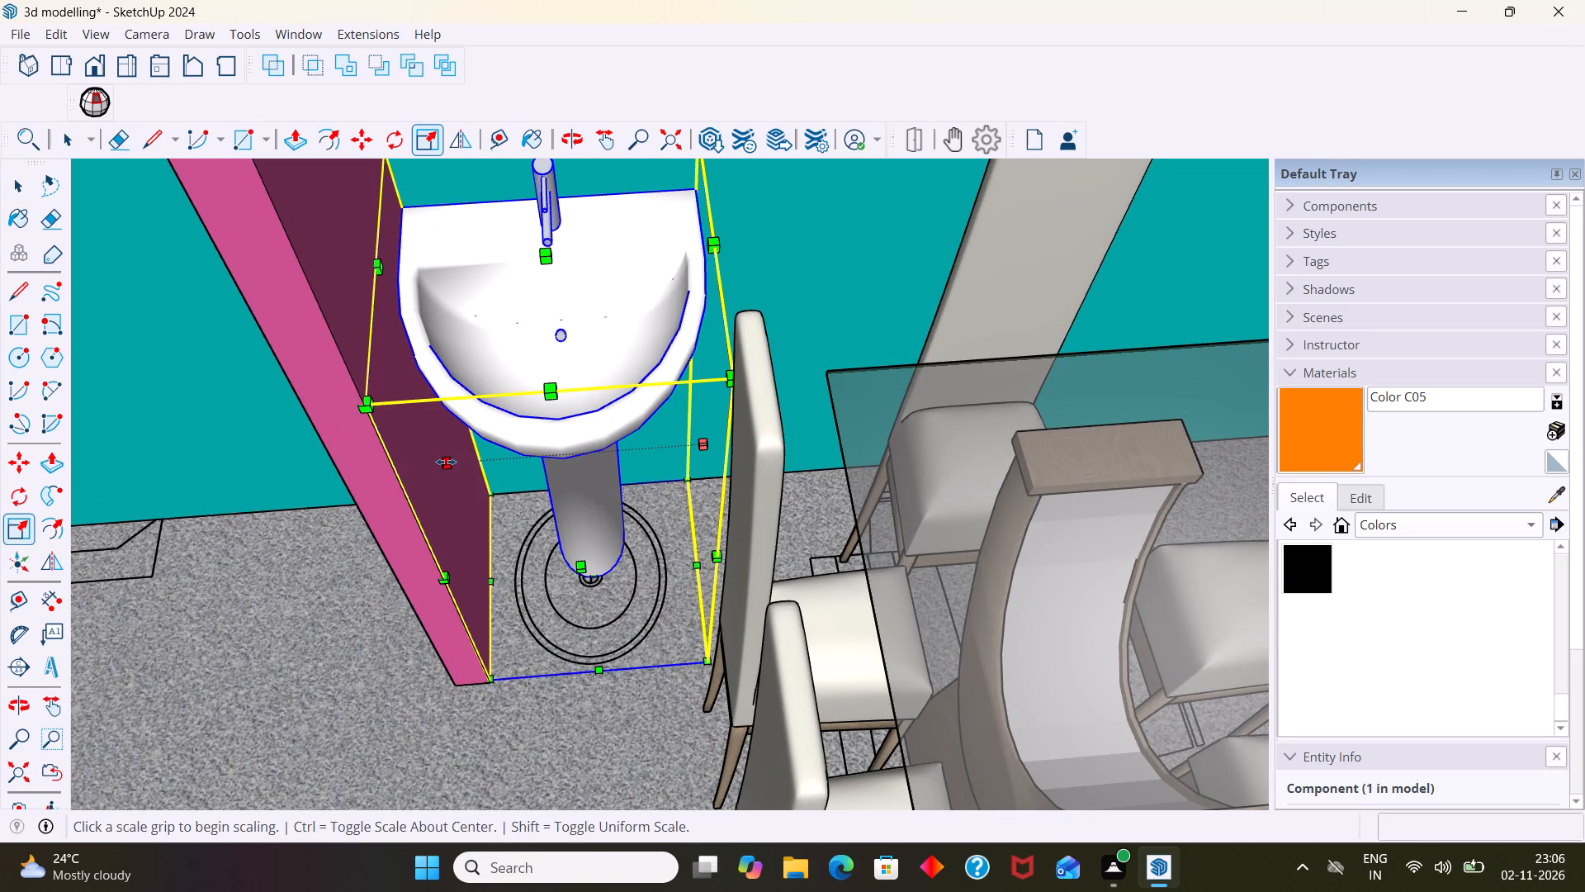
click(450, 465)
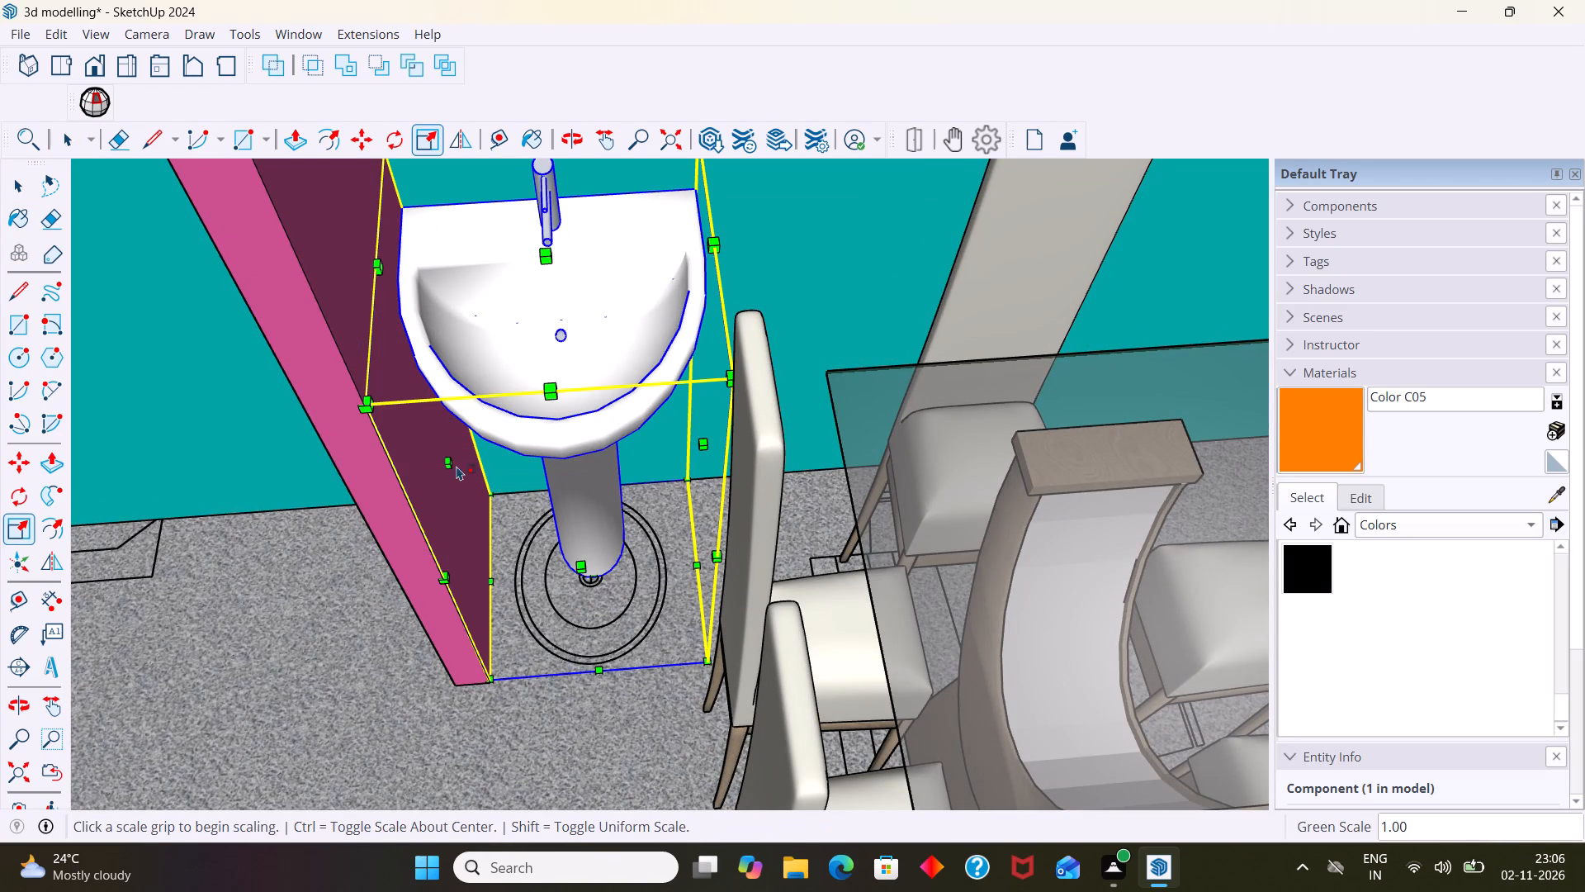
click(454, 467)
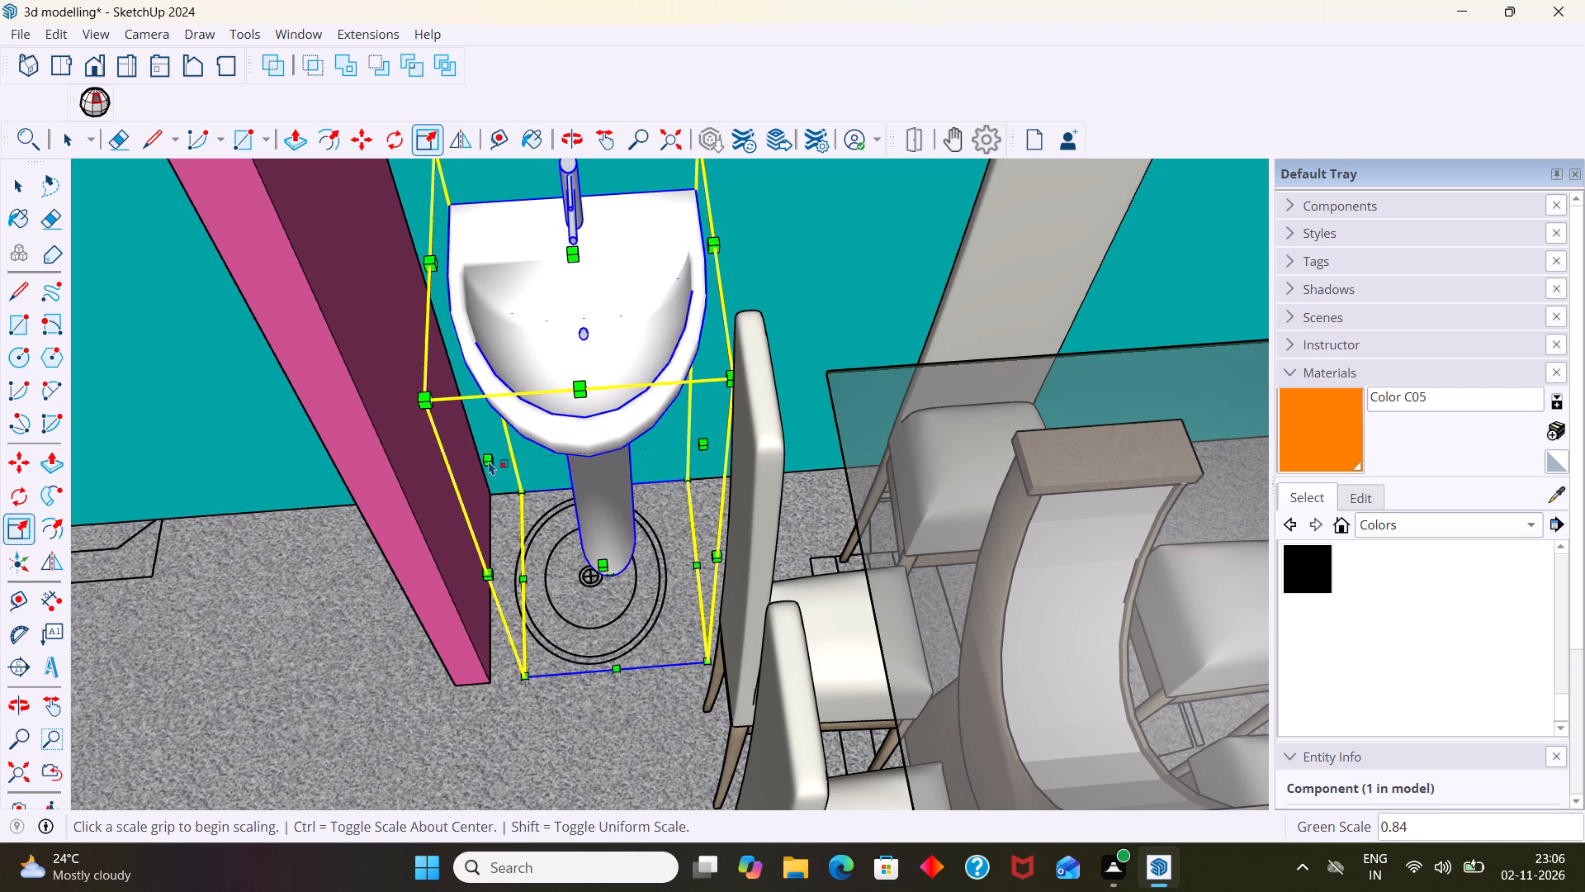
key(space)
click(274, 614)
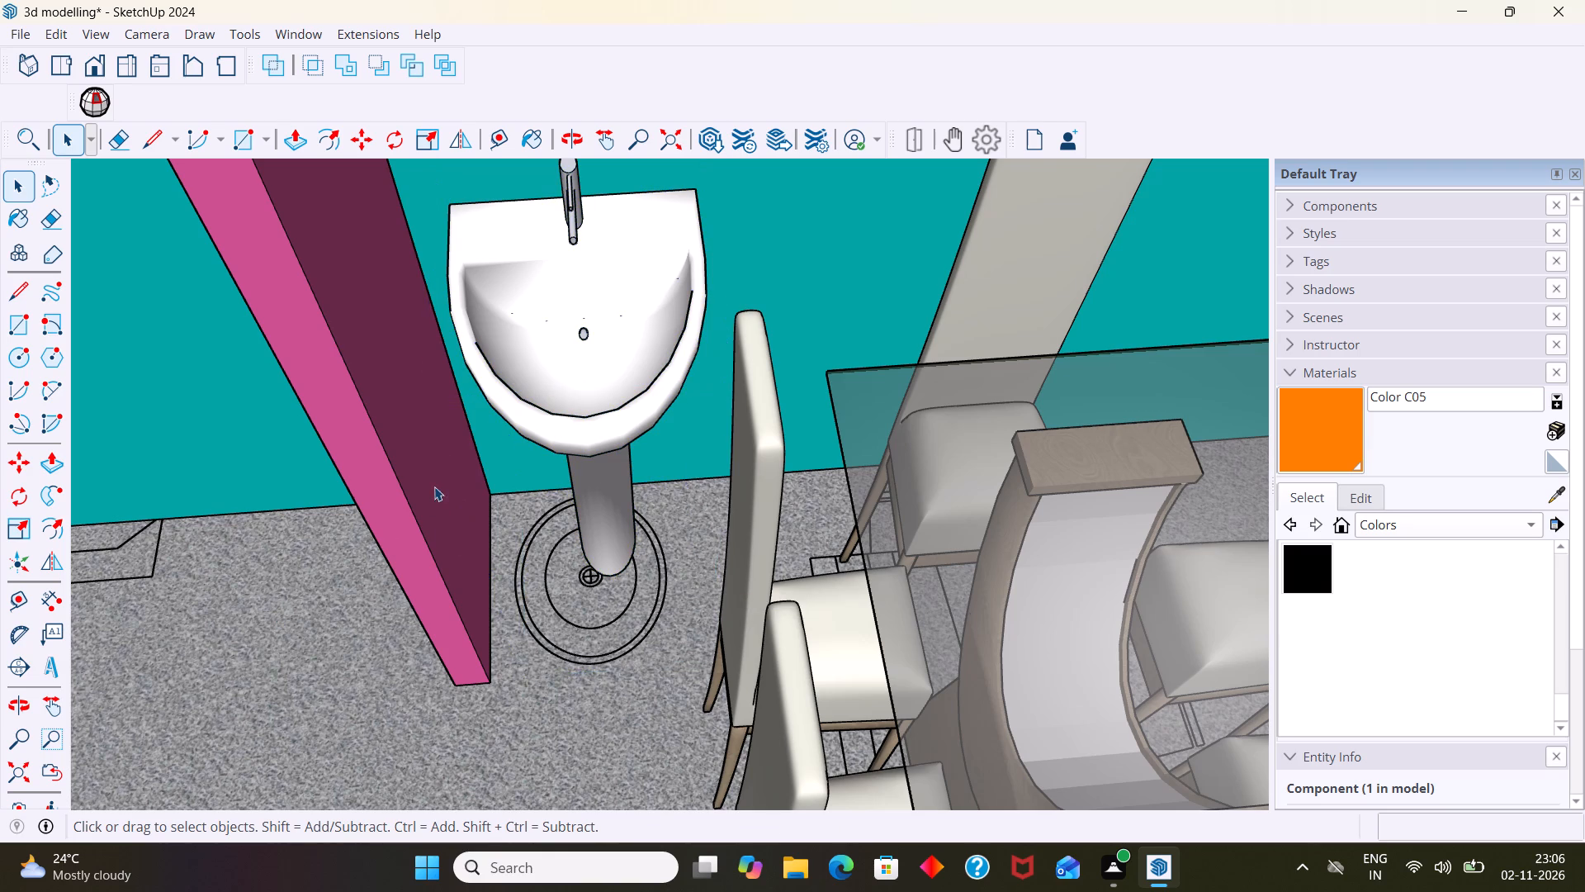
Move the pedestal sink about 3 11/16" so its base corner meets the pink partition wall's end at floor level.
scroll(435, 483, down, 5)
scroll(433, 486, up, 1)
middle_drag(547, 442, 619, 380)
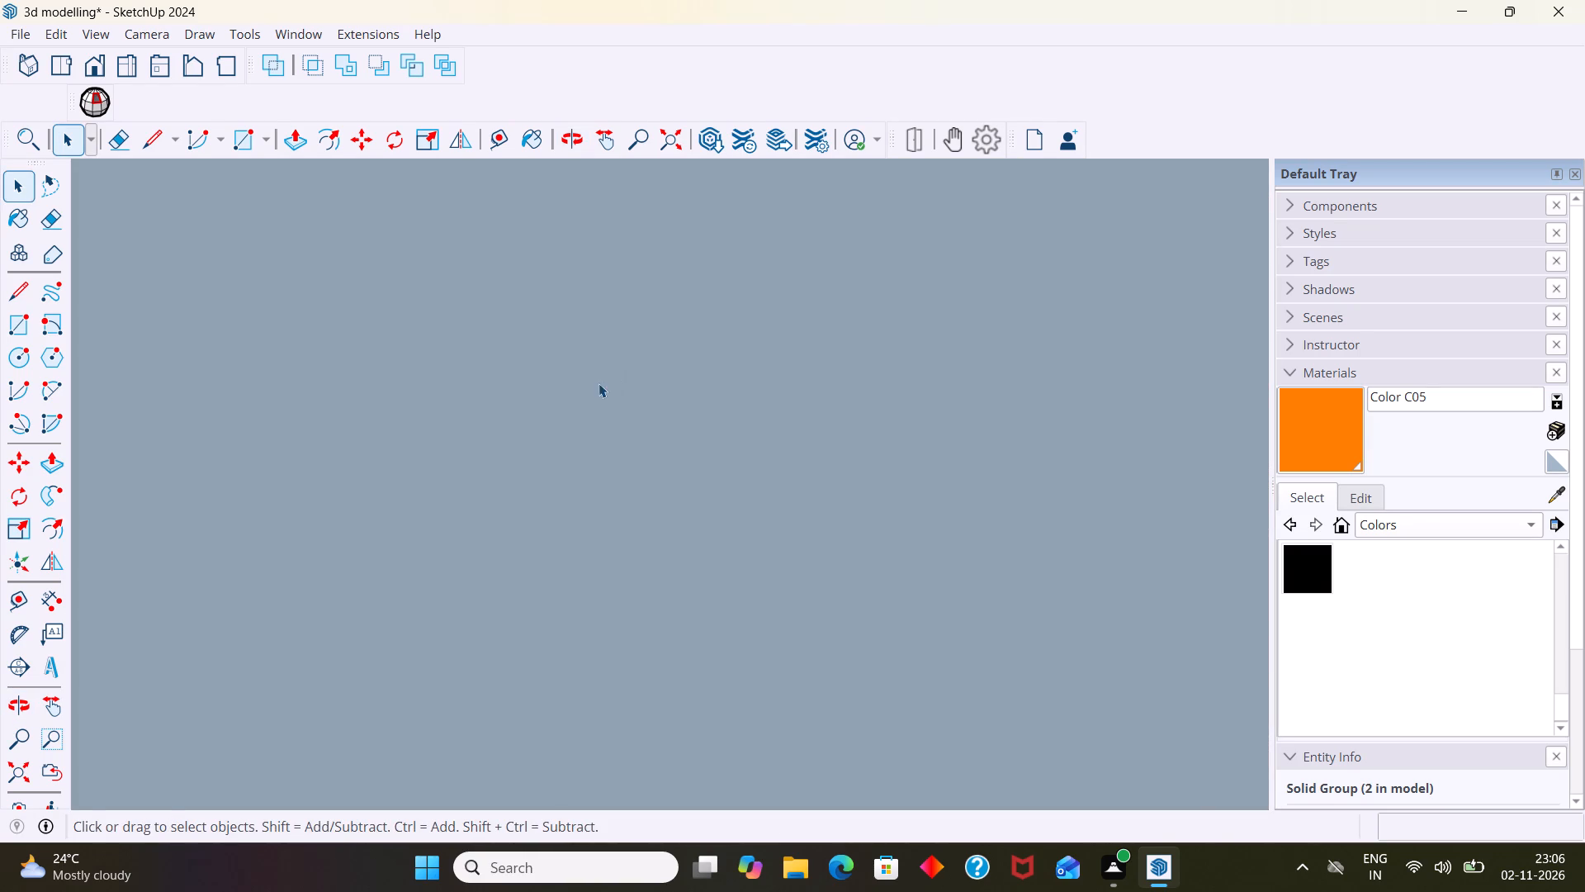
scroll(596, 383, down, 2)
click(31, 770)
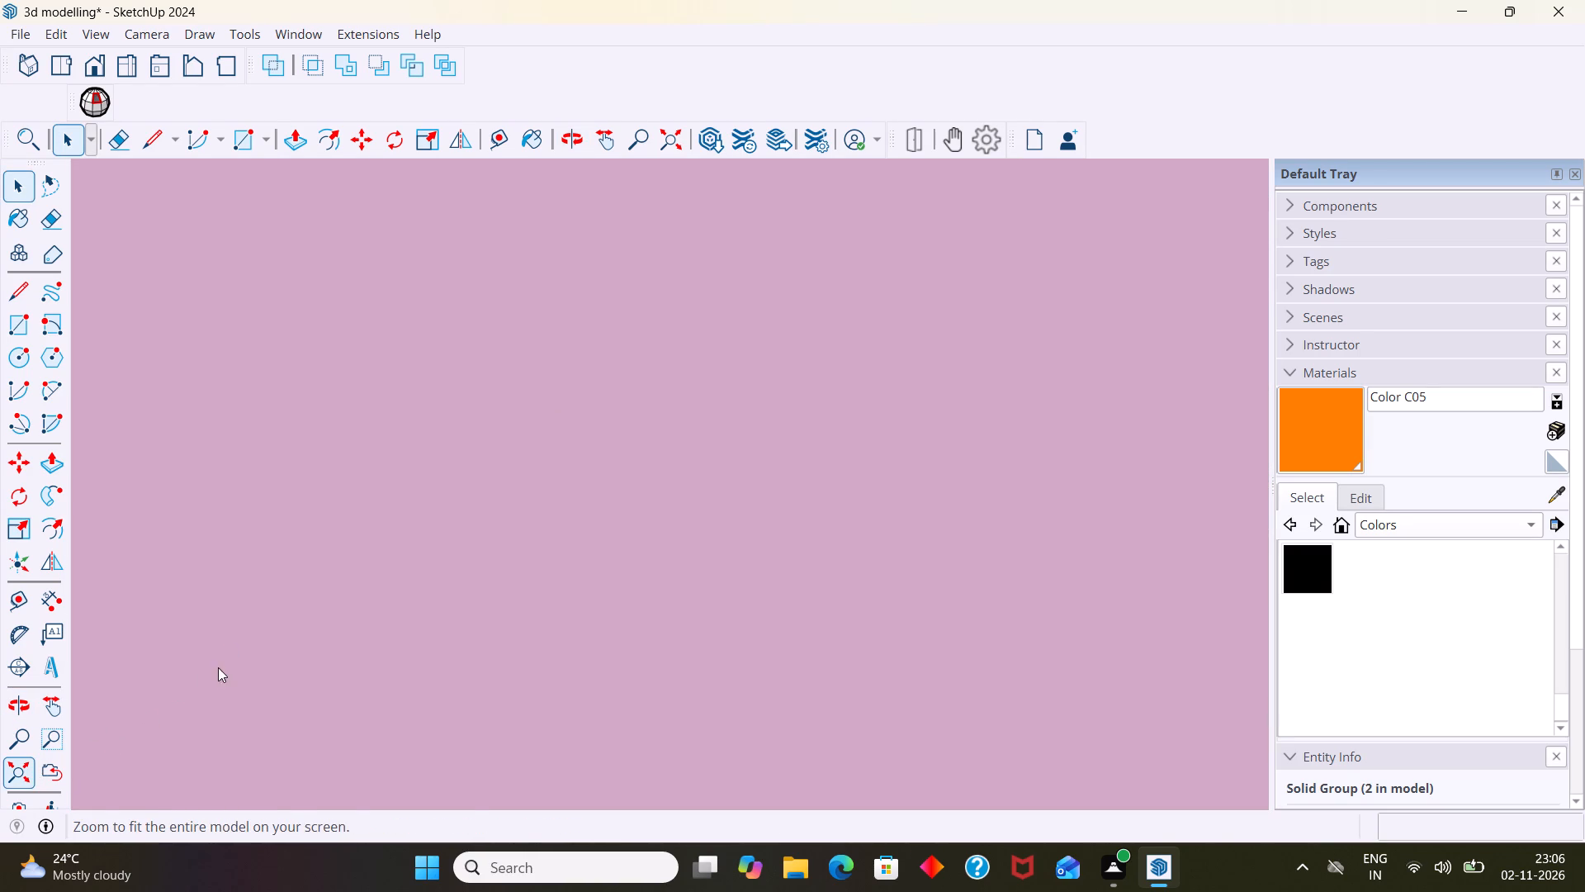
scroll(395, 486, up, 5)
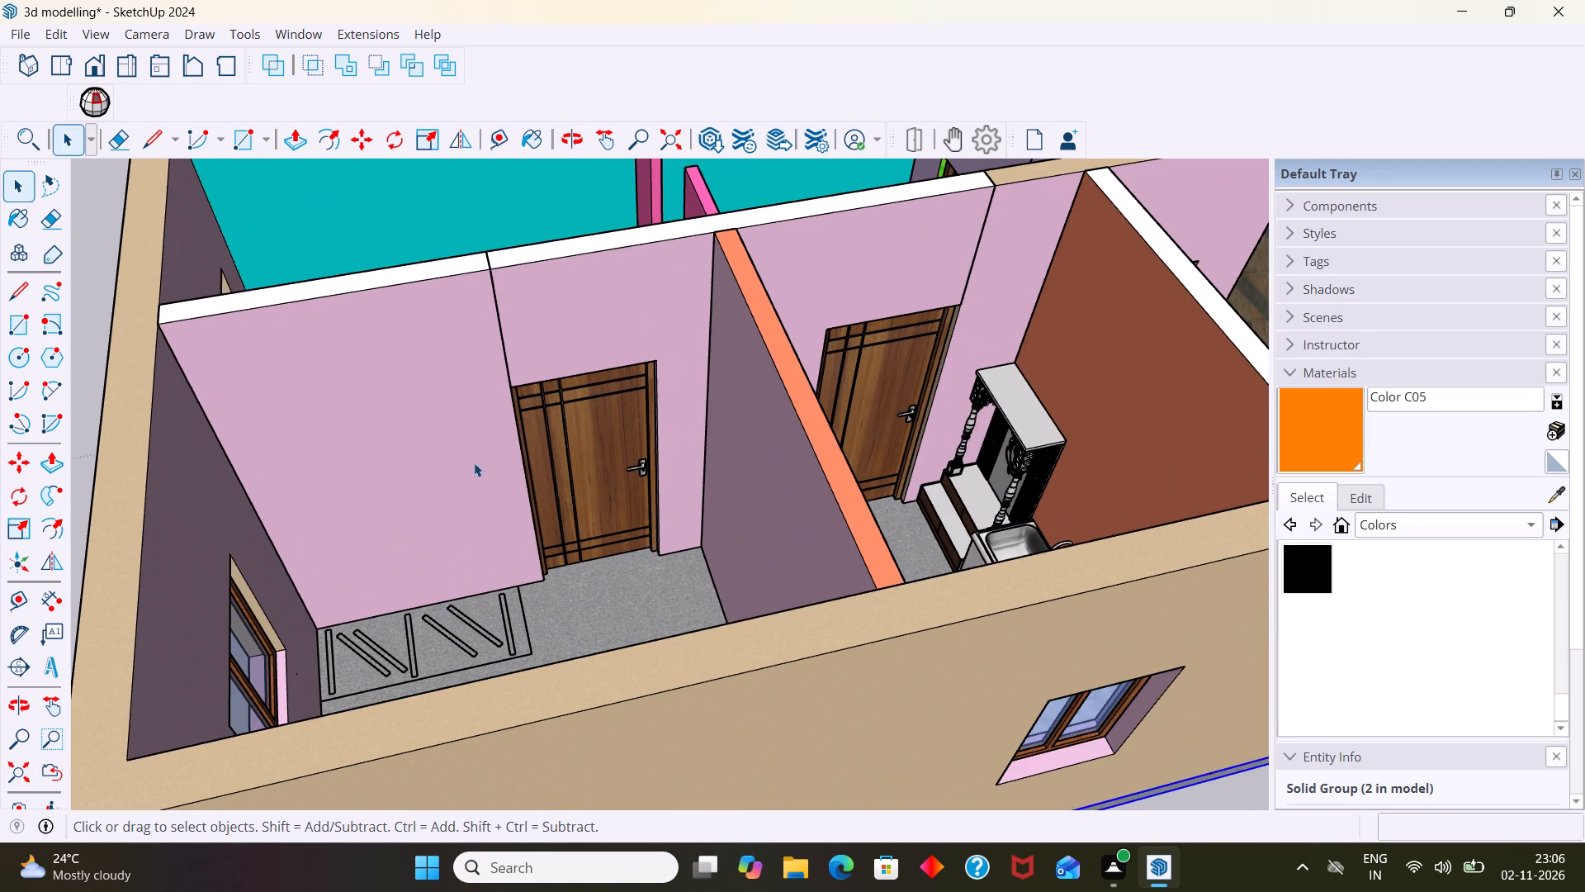
shift+middle_drag(474, 461, 95, 481)
scroll(516, 413, up, 2)
middle_drag(516, 426, 527, 597)
scroll(466, 474, up, 4)
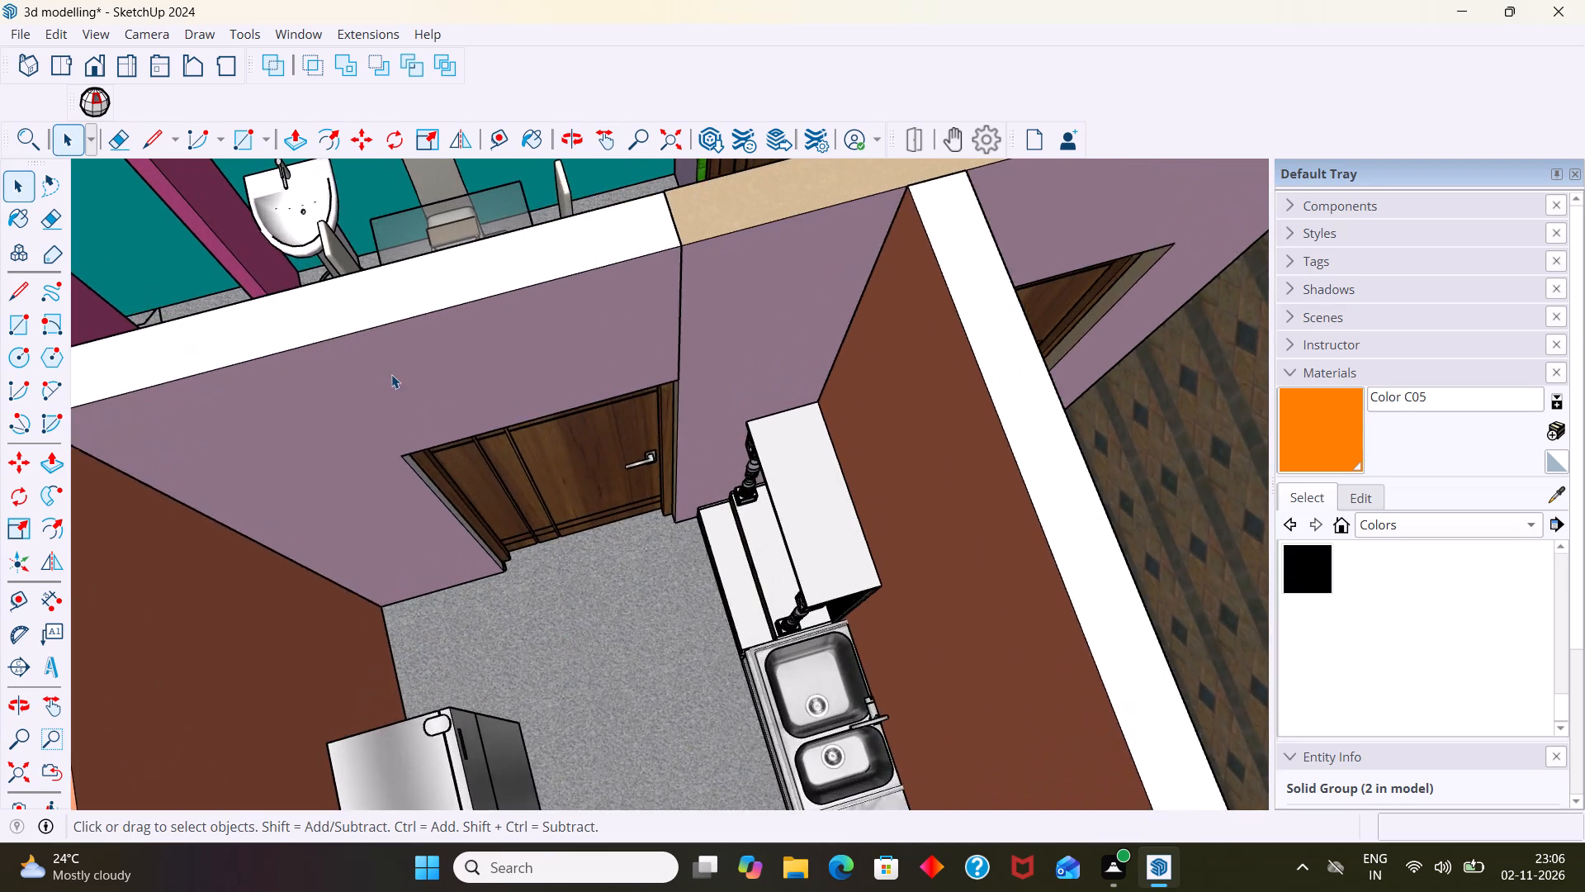
scroll(390, 372, down, 5)
scroll(343, 290, up, 6)
middle_drag(339, 286, 394, 290)
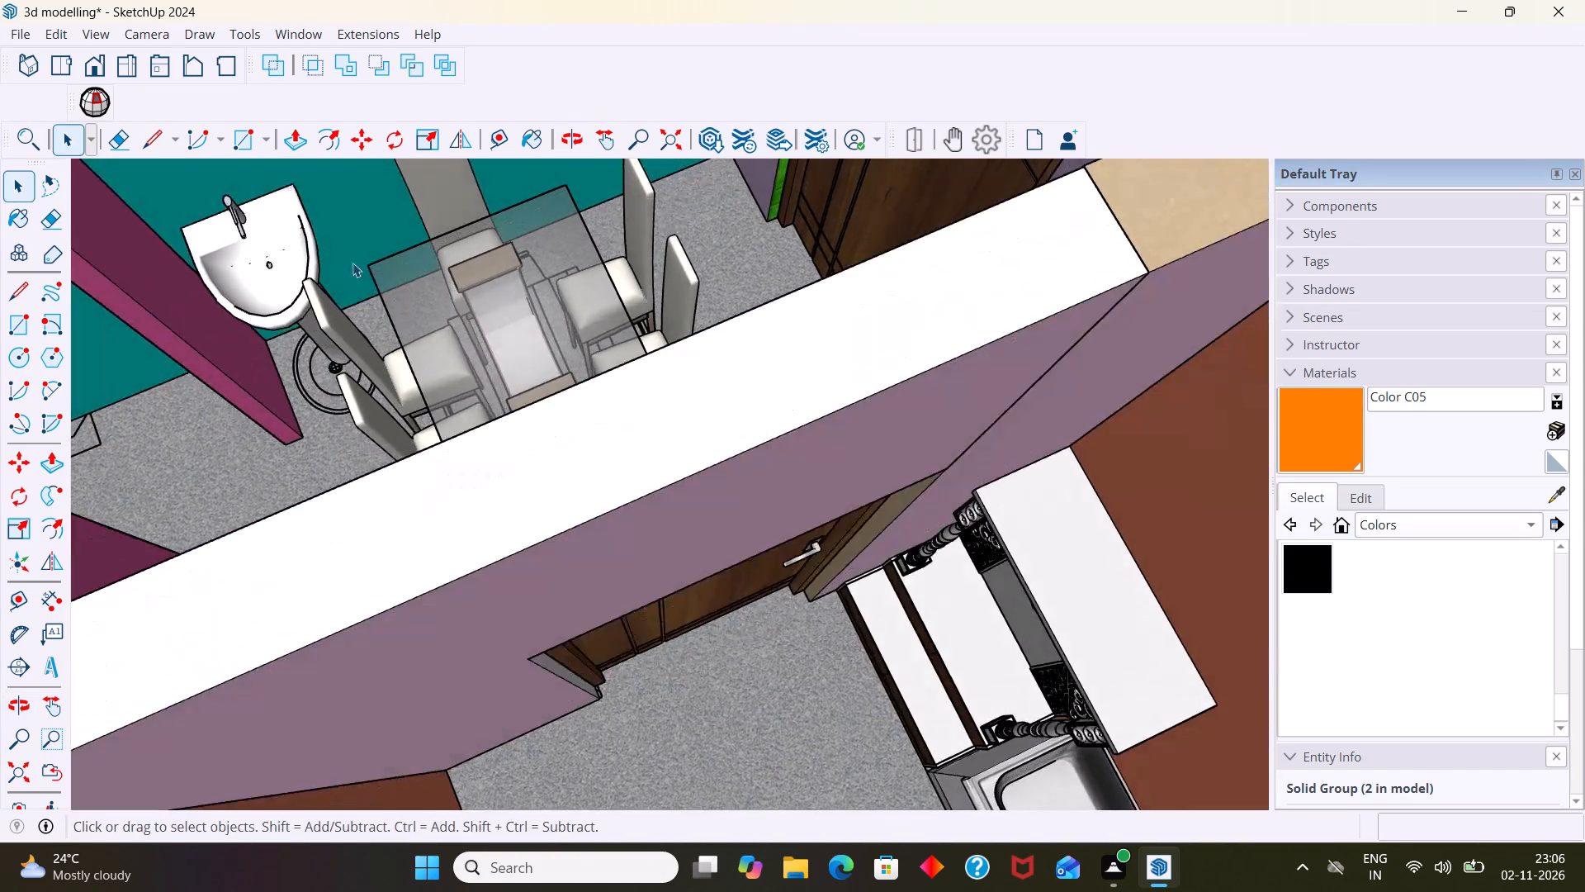
scroll(347, 260, up, 5)
middle_drag(267, 317, 348, 262)
click(286, 317)
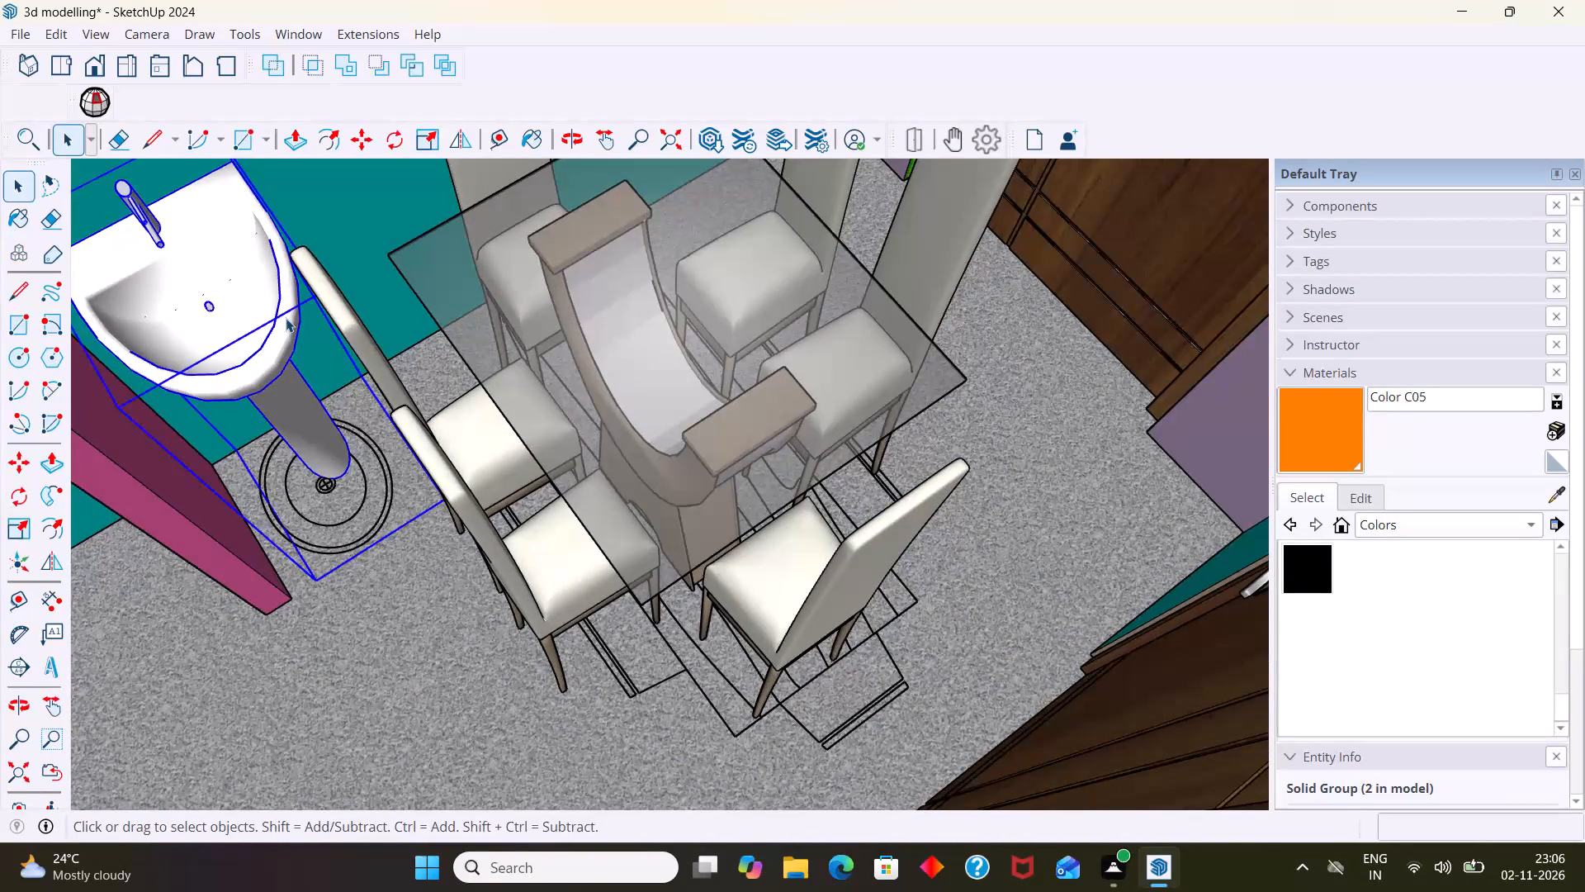
key(m)
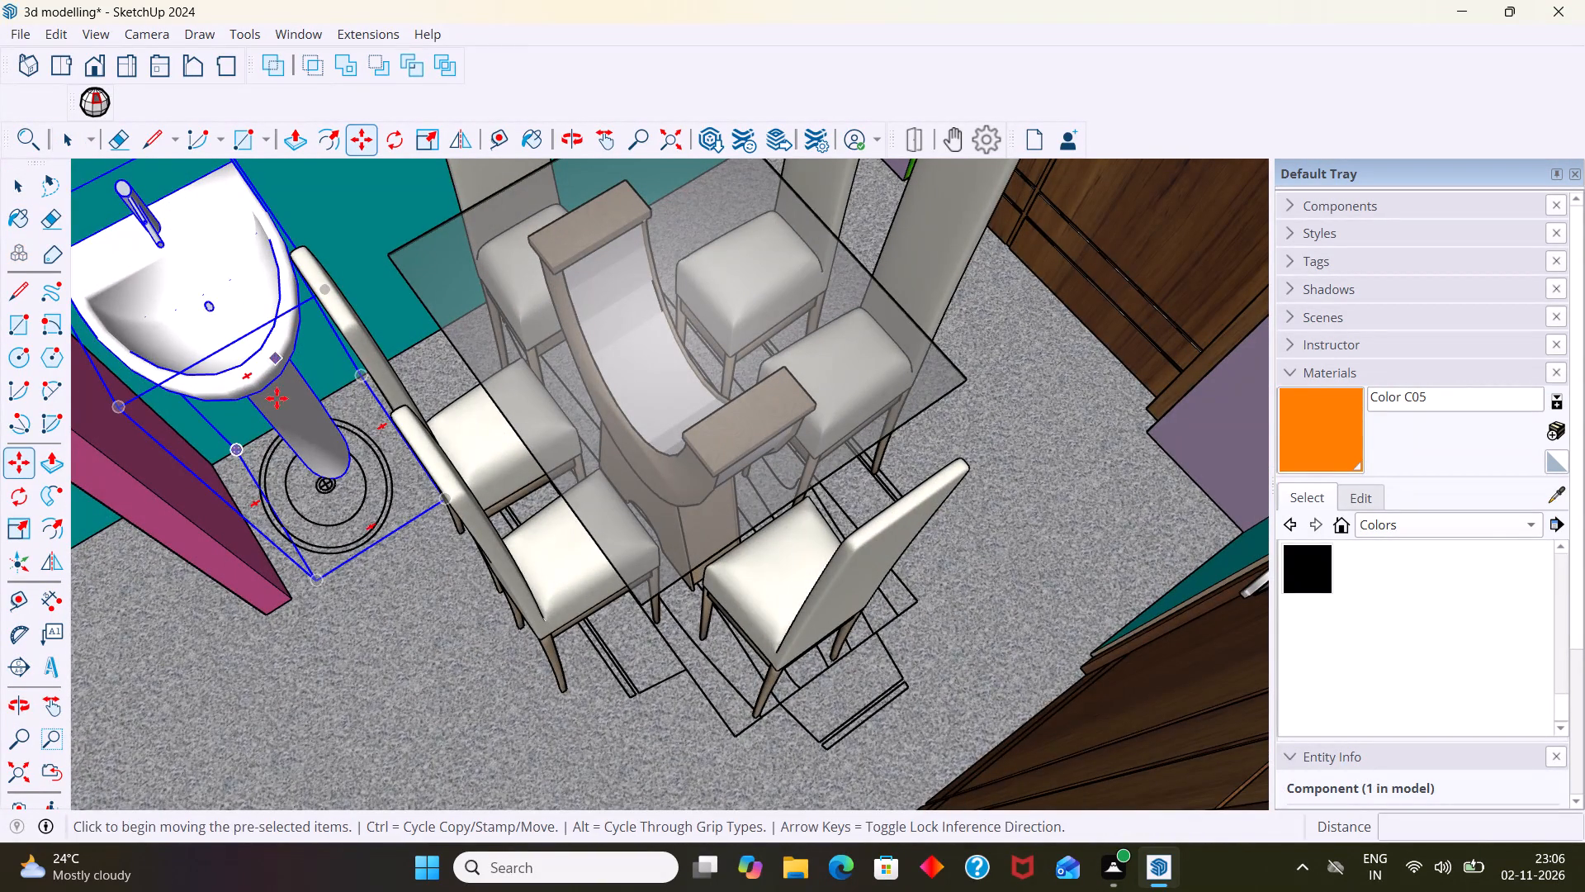
click(315, 585)
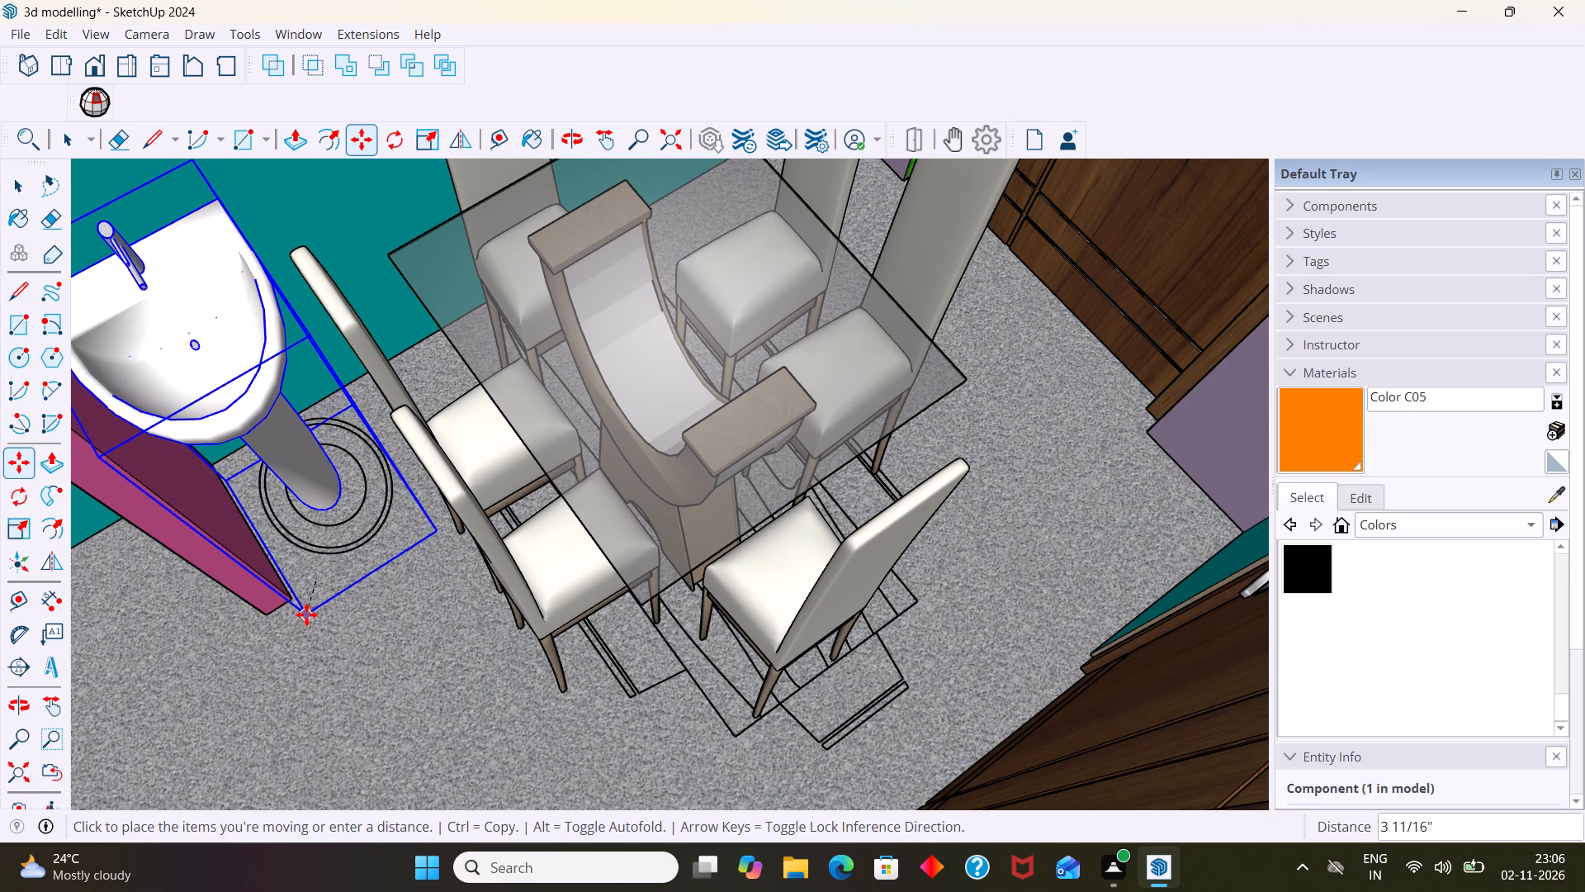
click(306, 614)
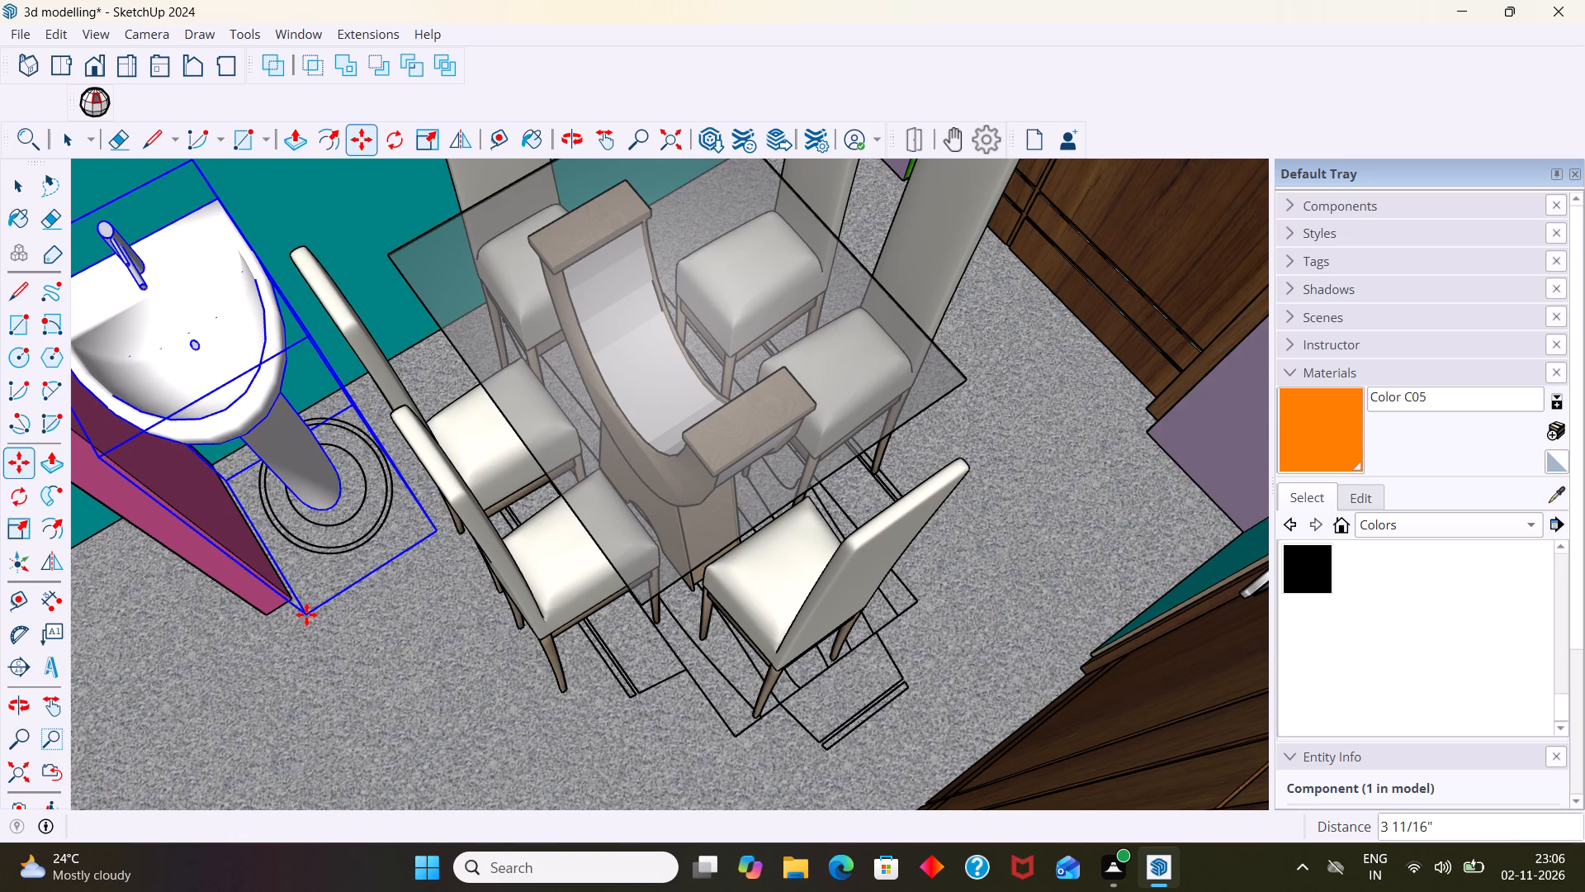
key(space)
Examine the resized sink against the pink partition, its circular floor outline and the dining chairs, including from a whole-house view.
middle_drag(410, 541, 479, 493)
scroll(435, 496, down, 4)
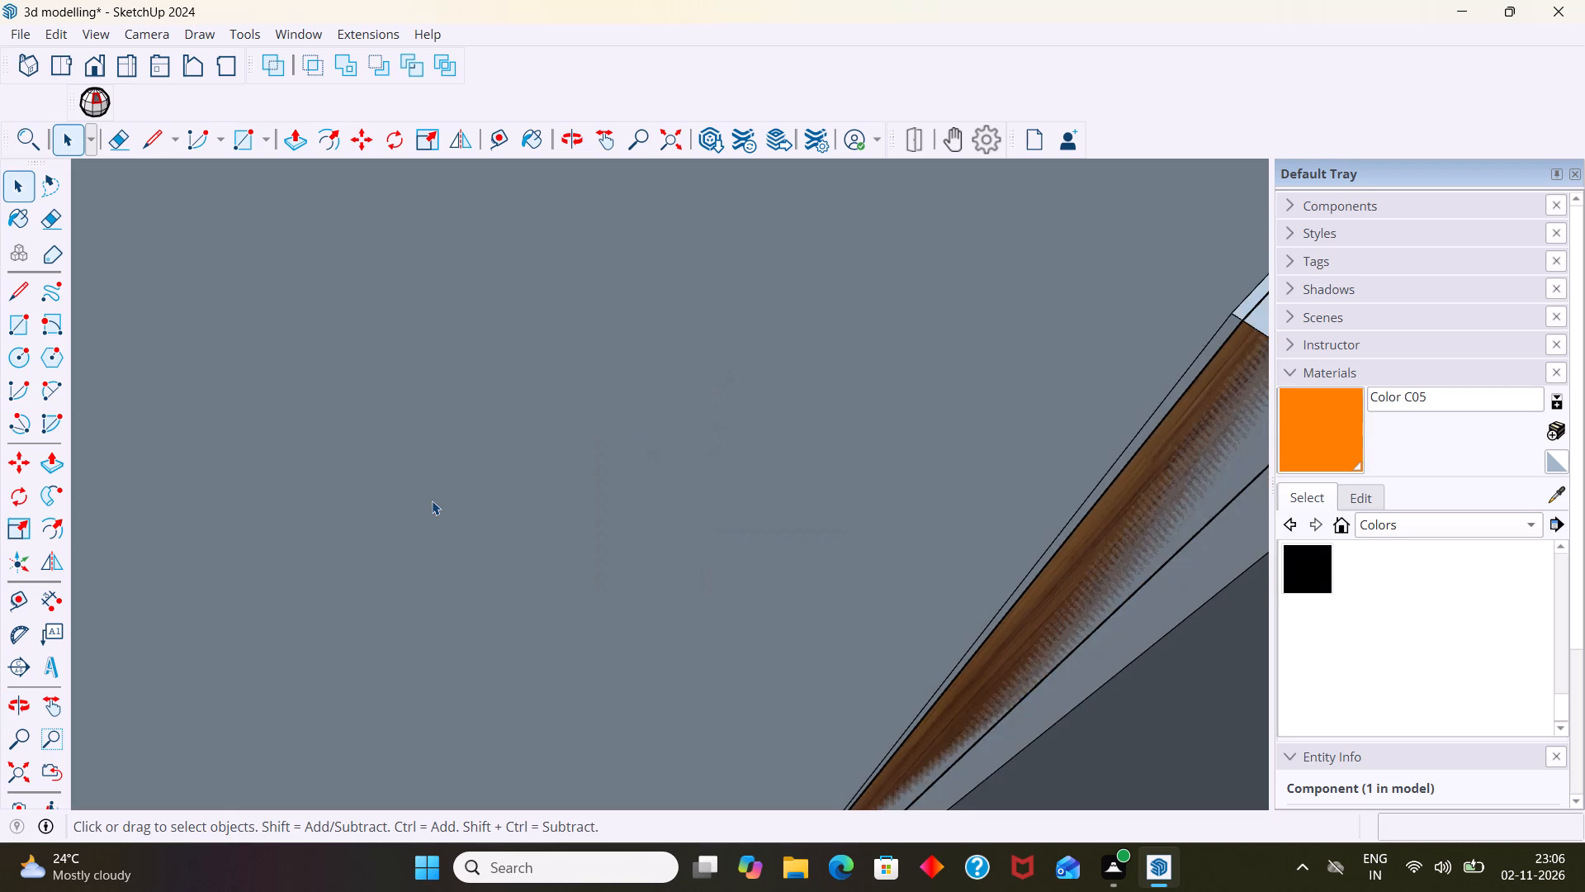
scroll(432, 501, down, 2)
click(31, 772)
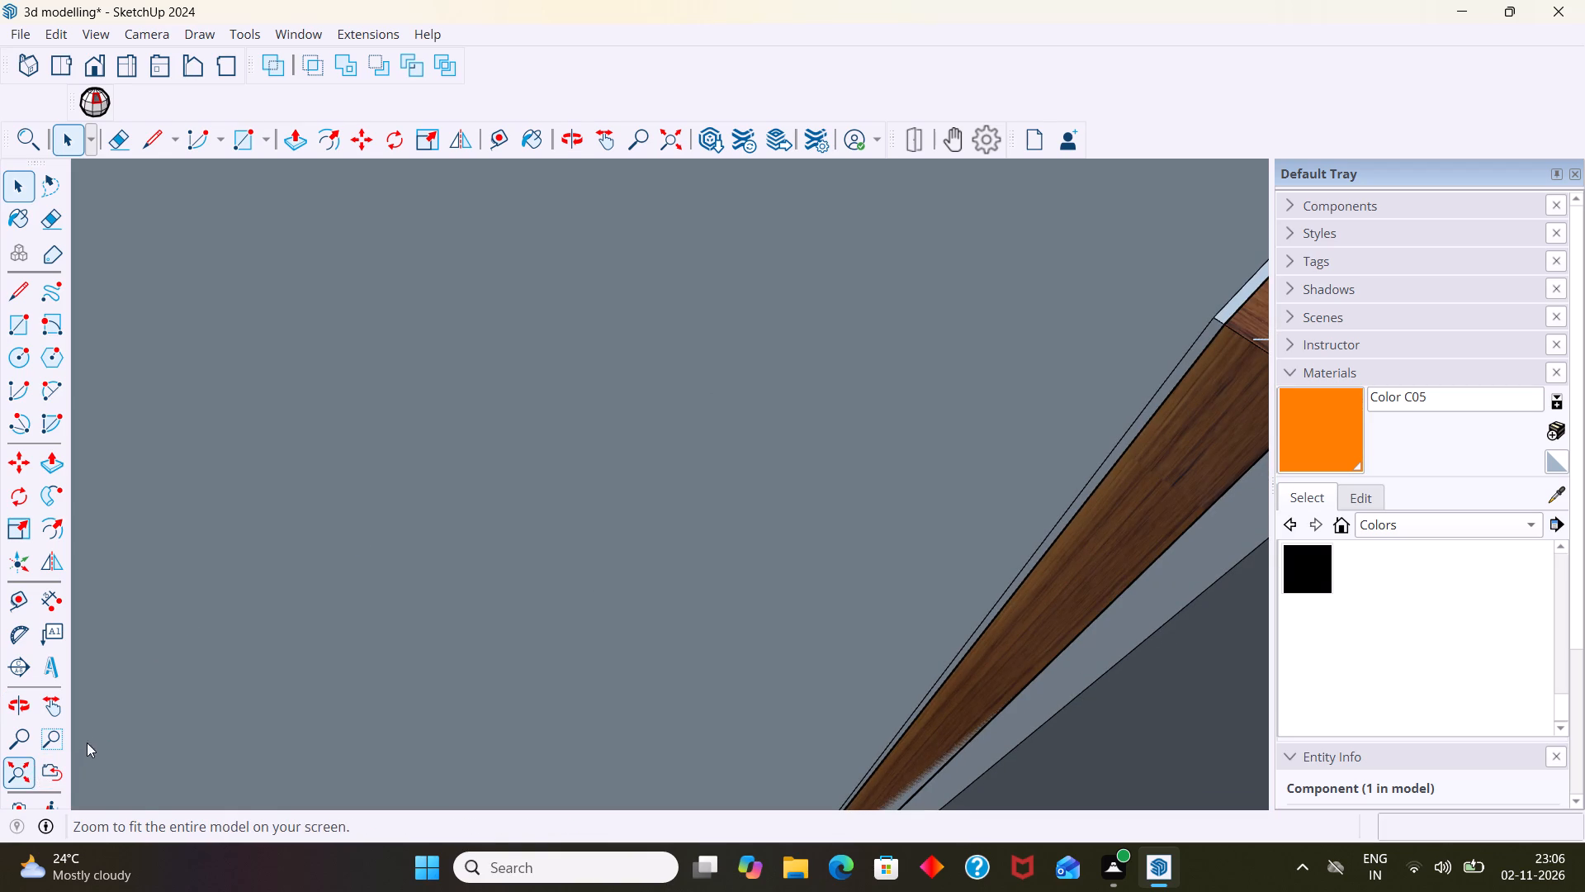
scroll(401, 567, down, 4)
scroll(507, 503, up, 10)
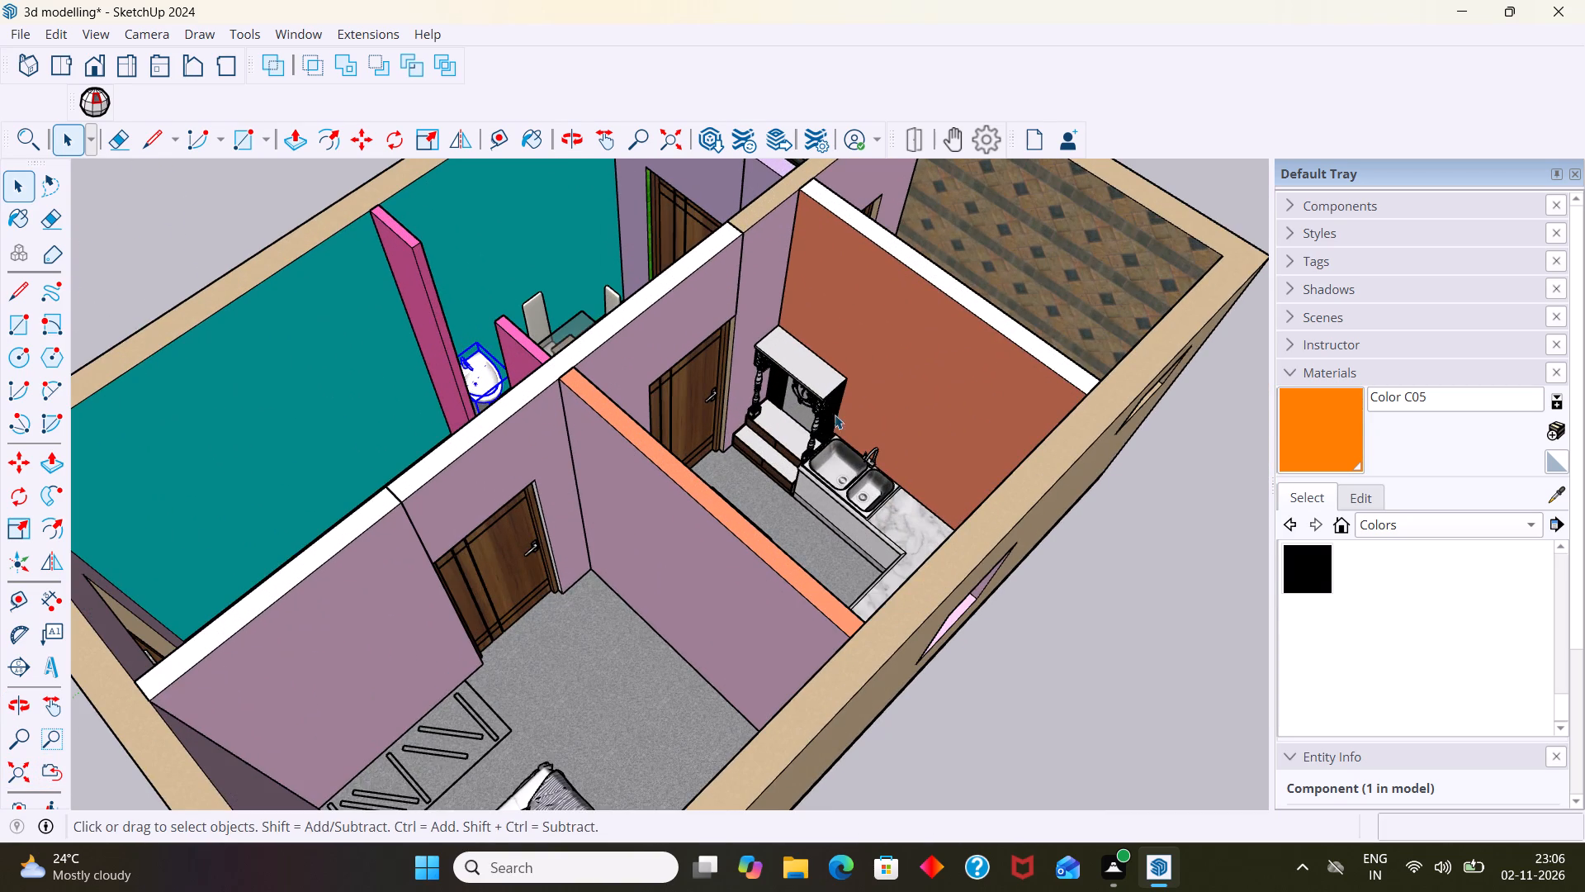
click(1011, 626)
scroll(816, 597, down, 2)
scroll(527, 450, up, 1)
middle_drag(518, 449, 221, 485)
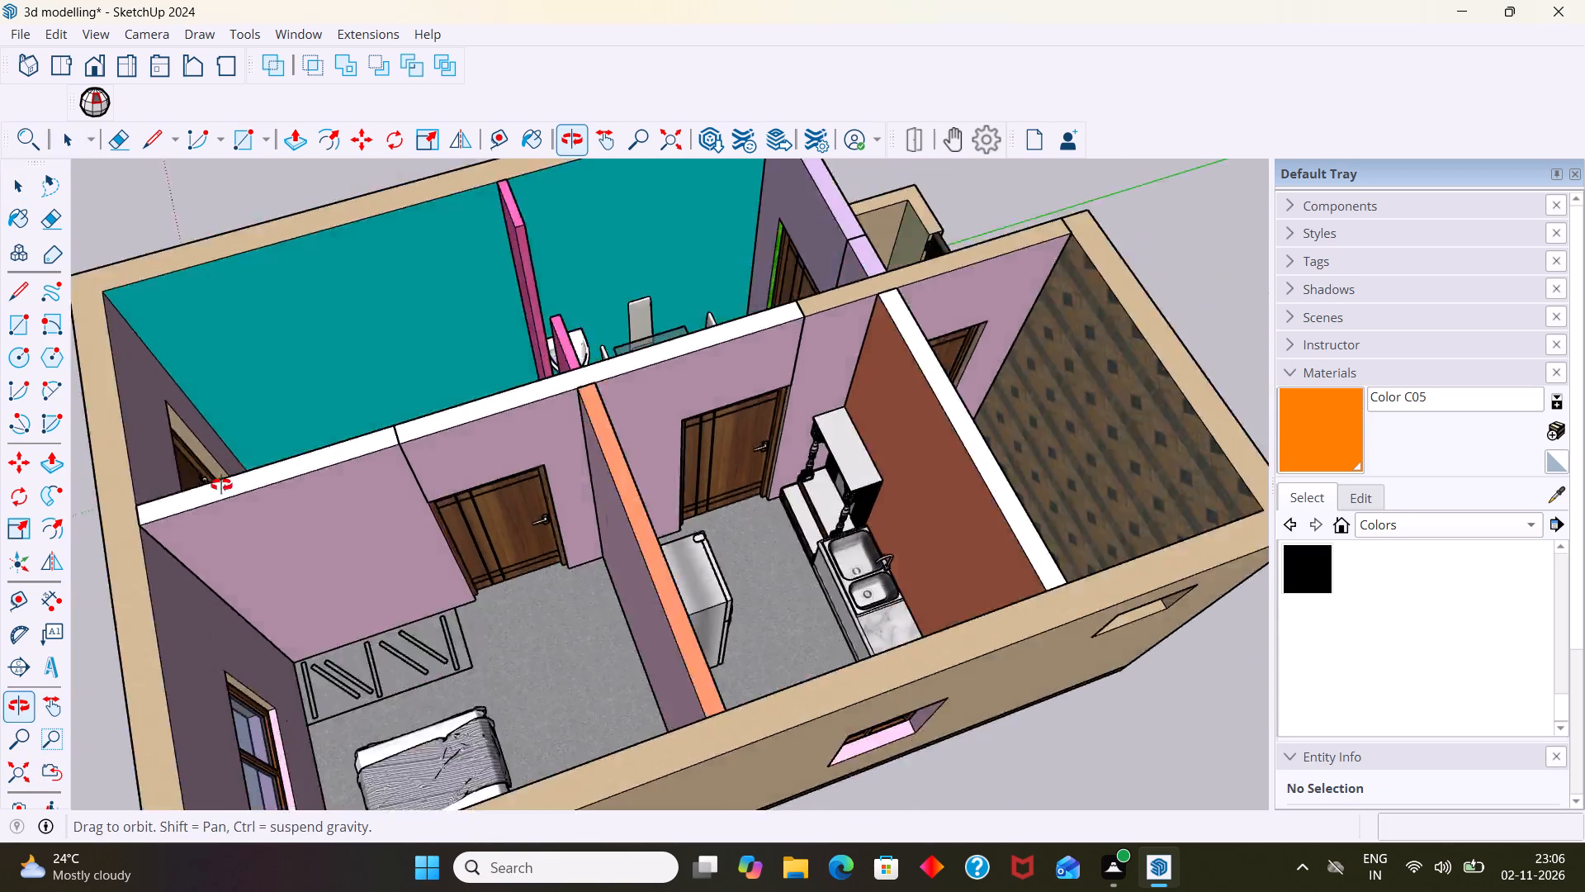
middle_drag(221, 485, 201, 487)
scroll(509, 308, up, 16)
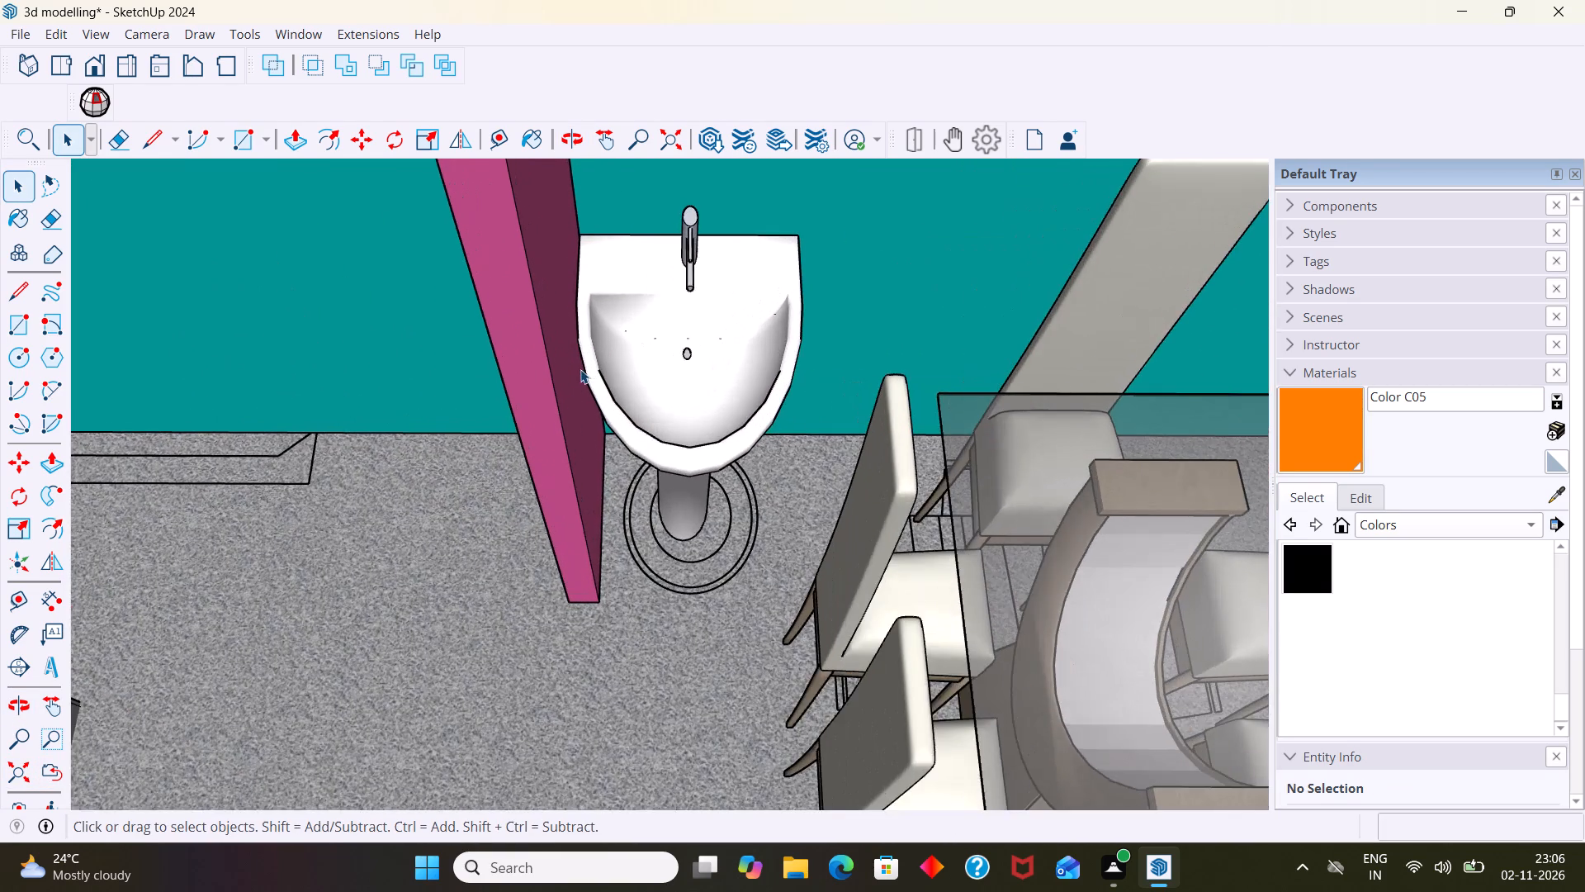
middle_drag(580, 369, 612, 360)
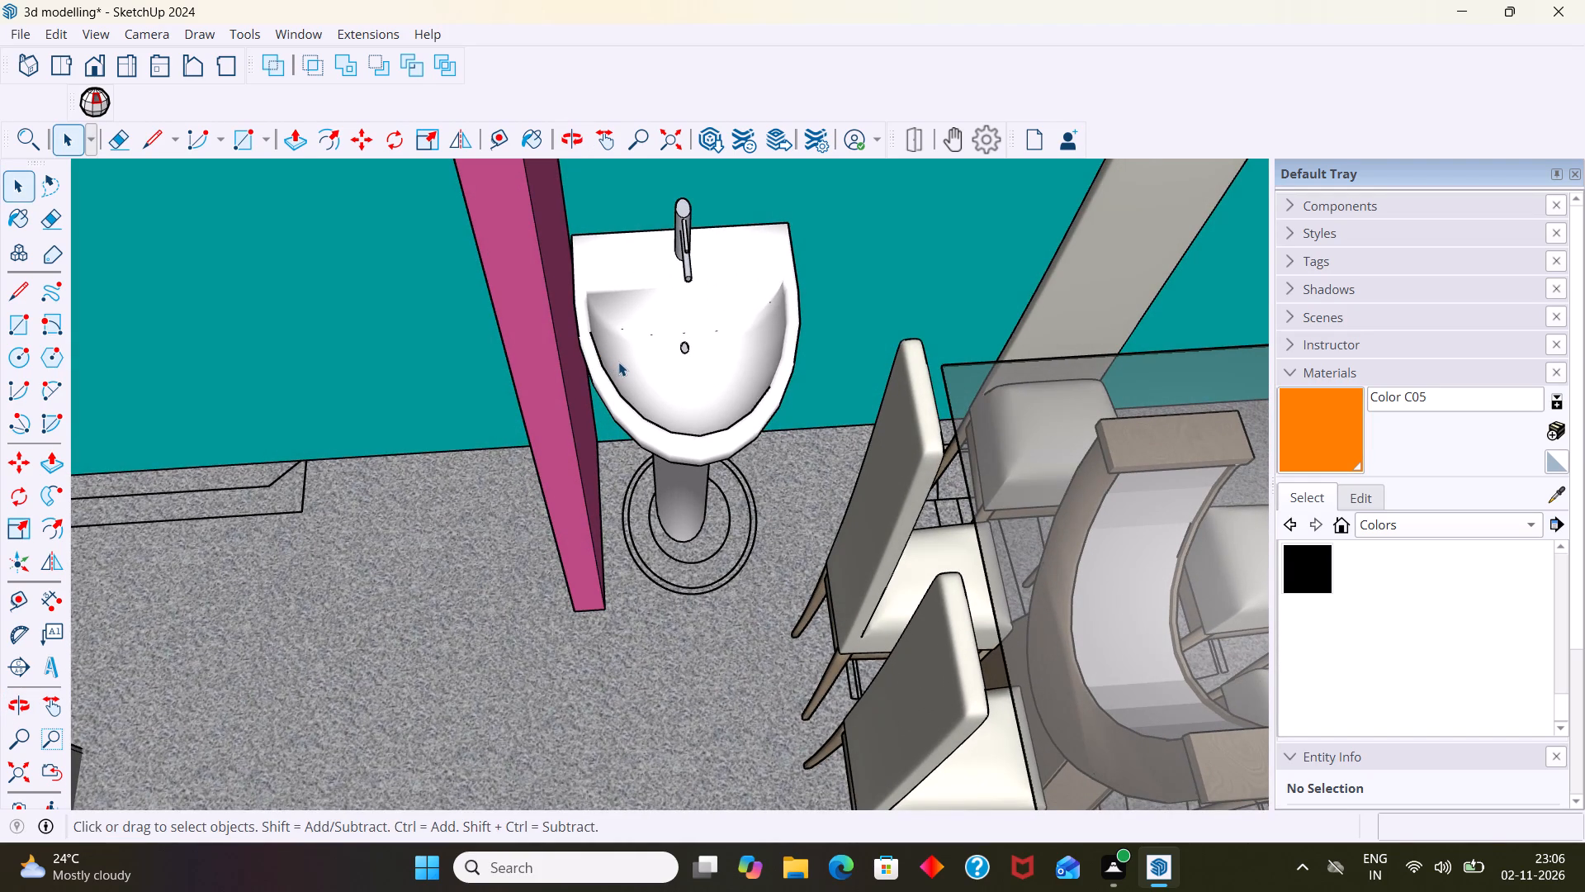
right_click(622, 363)
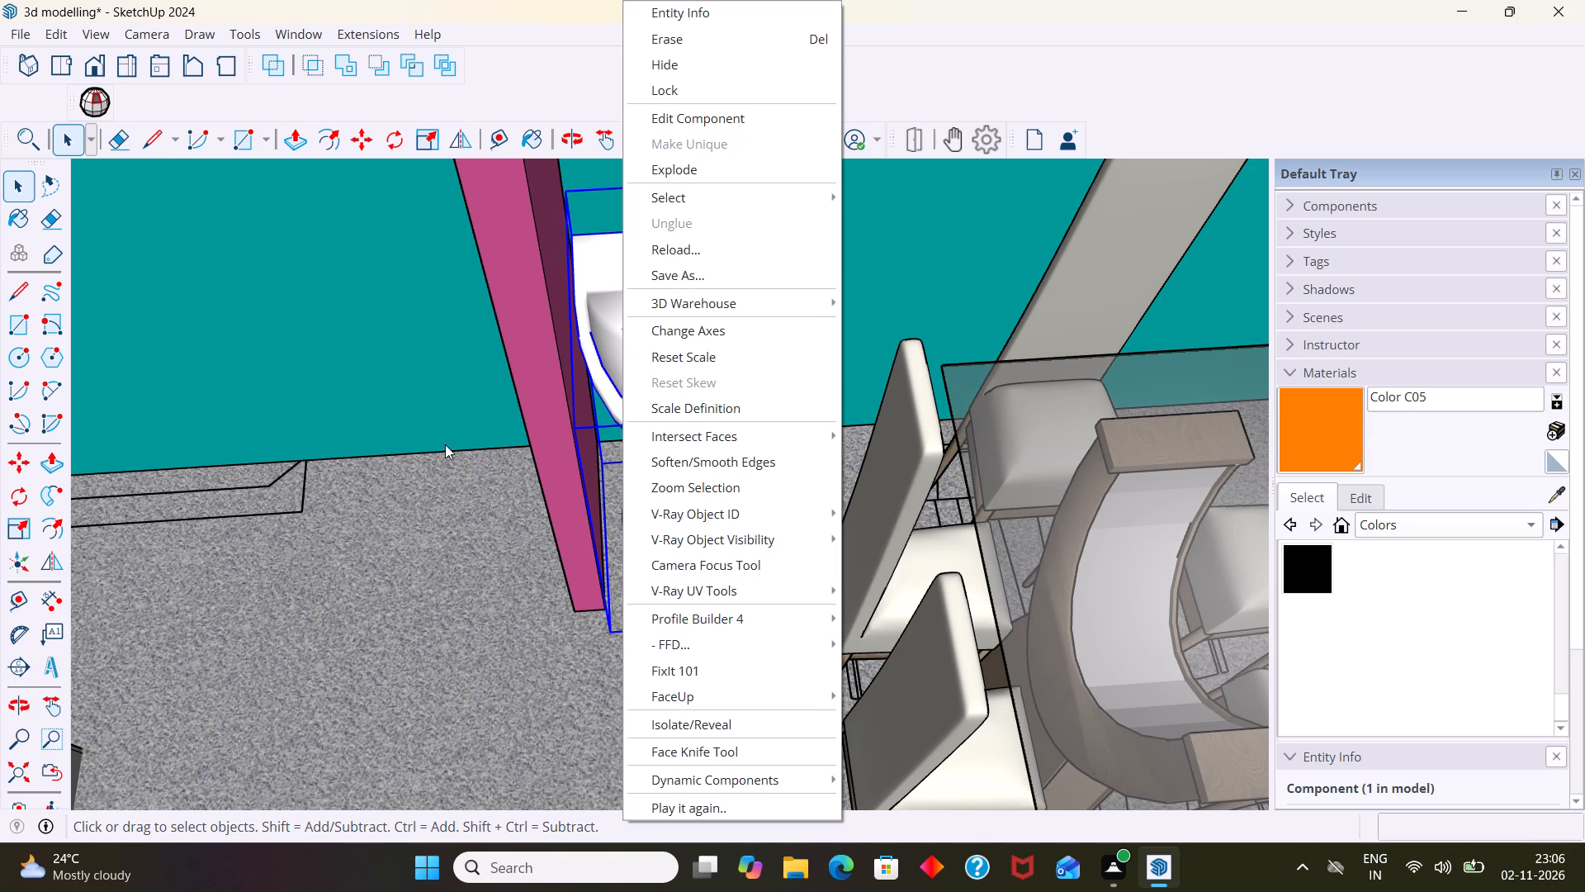
click(456, 576)
scroll(595, 384, up, 7)
middle_drag(582, 361, 592, 321)
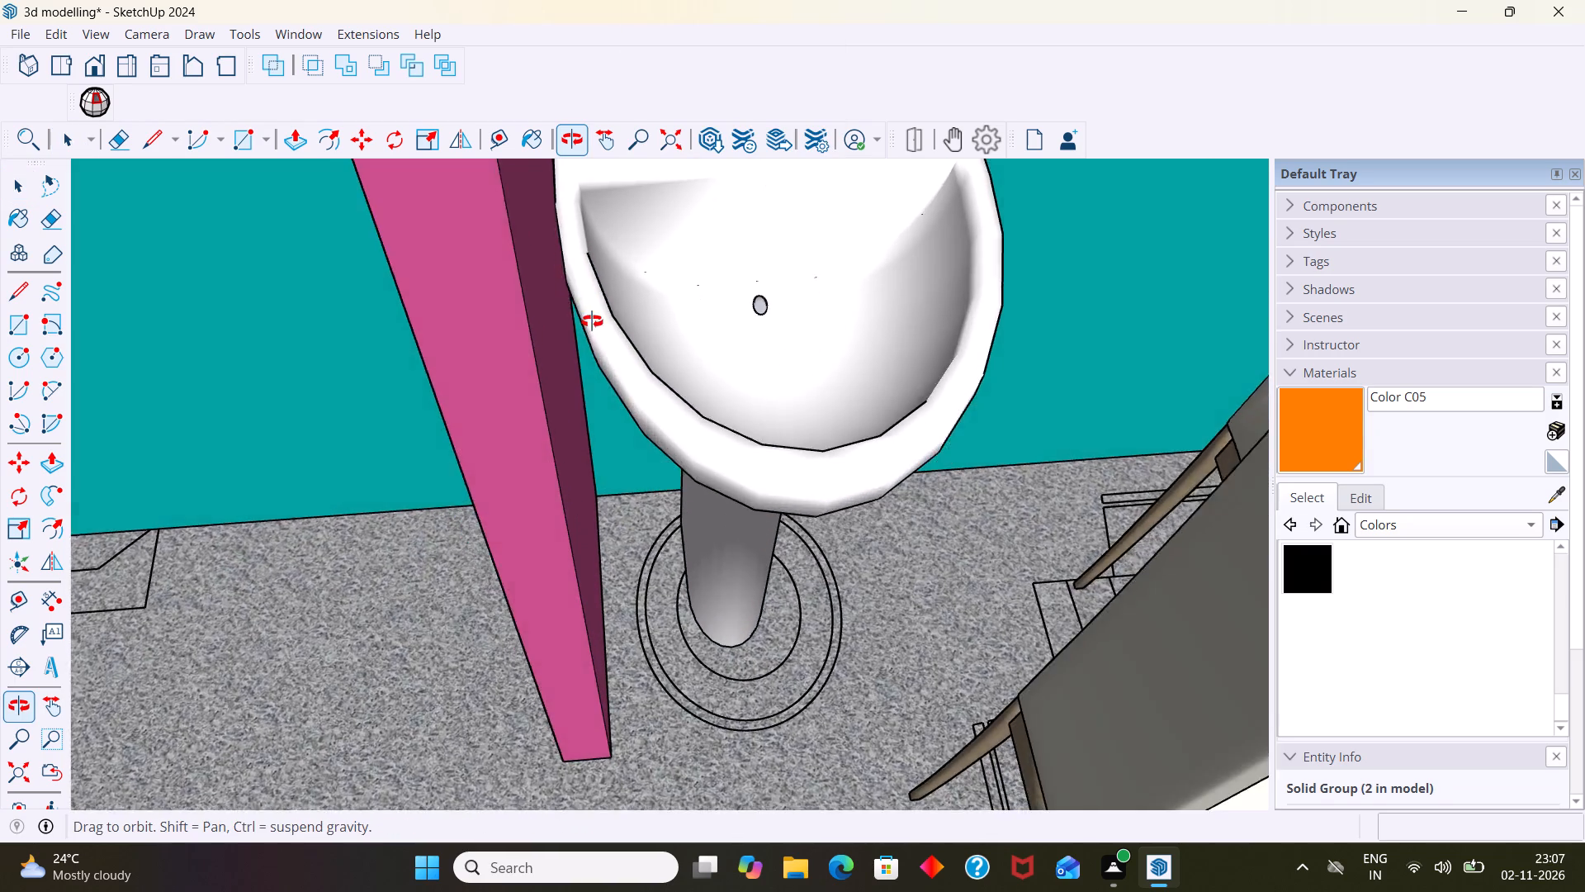
middle_drag(592, 321, 576, 259)
scroll(576, 259, down, 10)
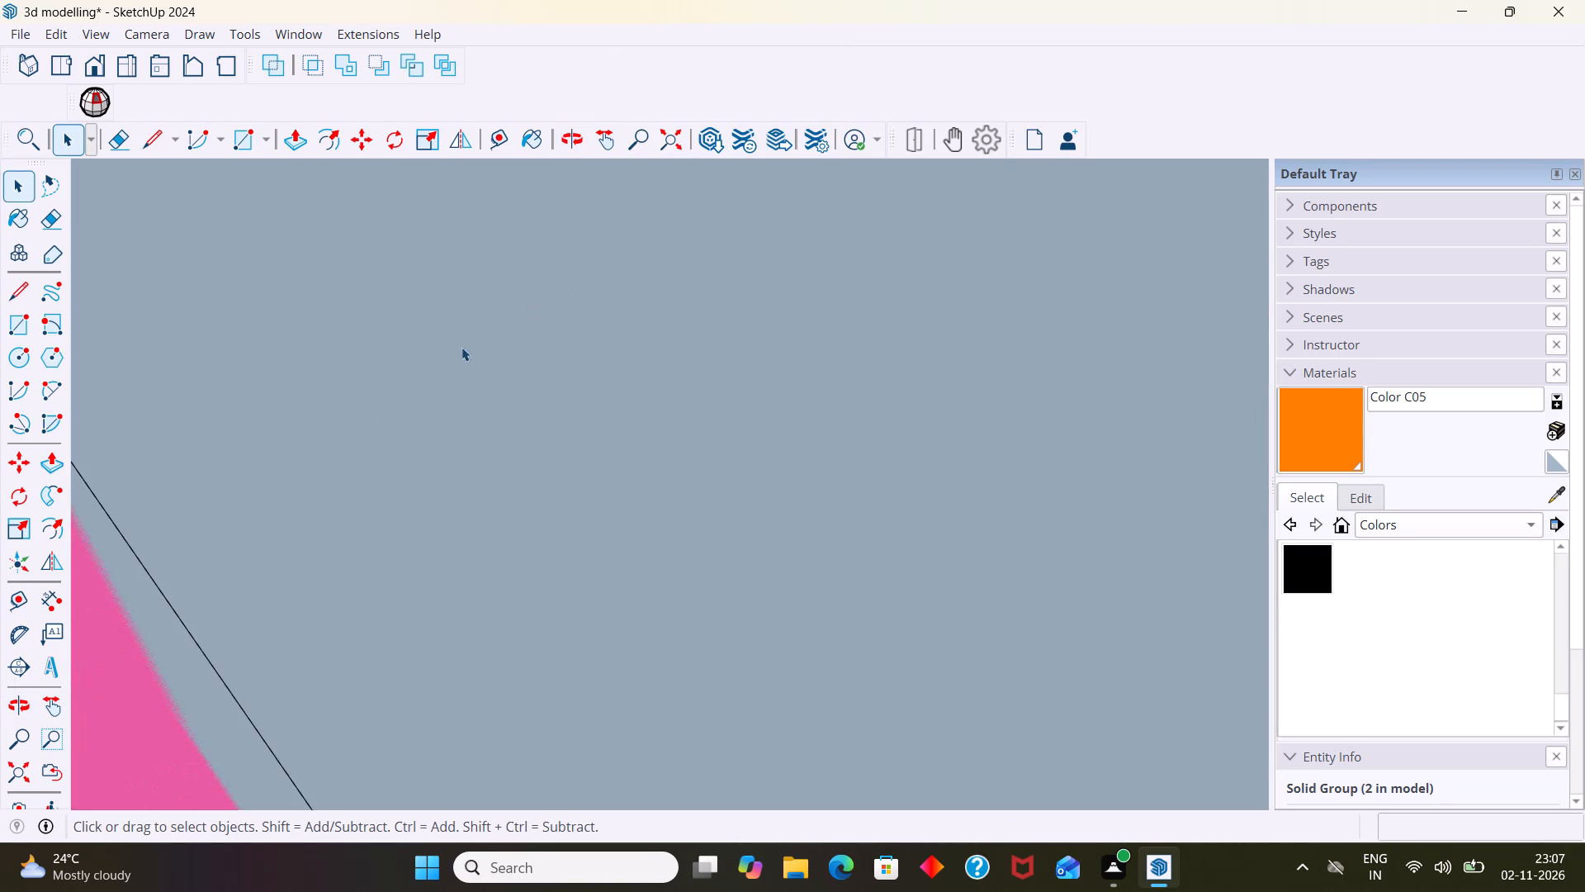
scroll(125, 551, down, 3)
click(19, 772)
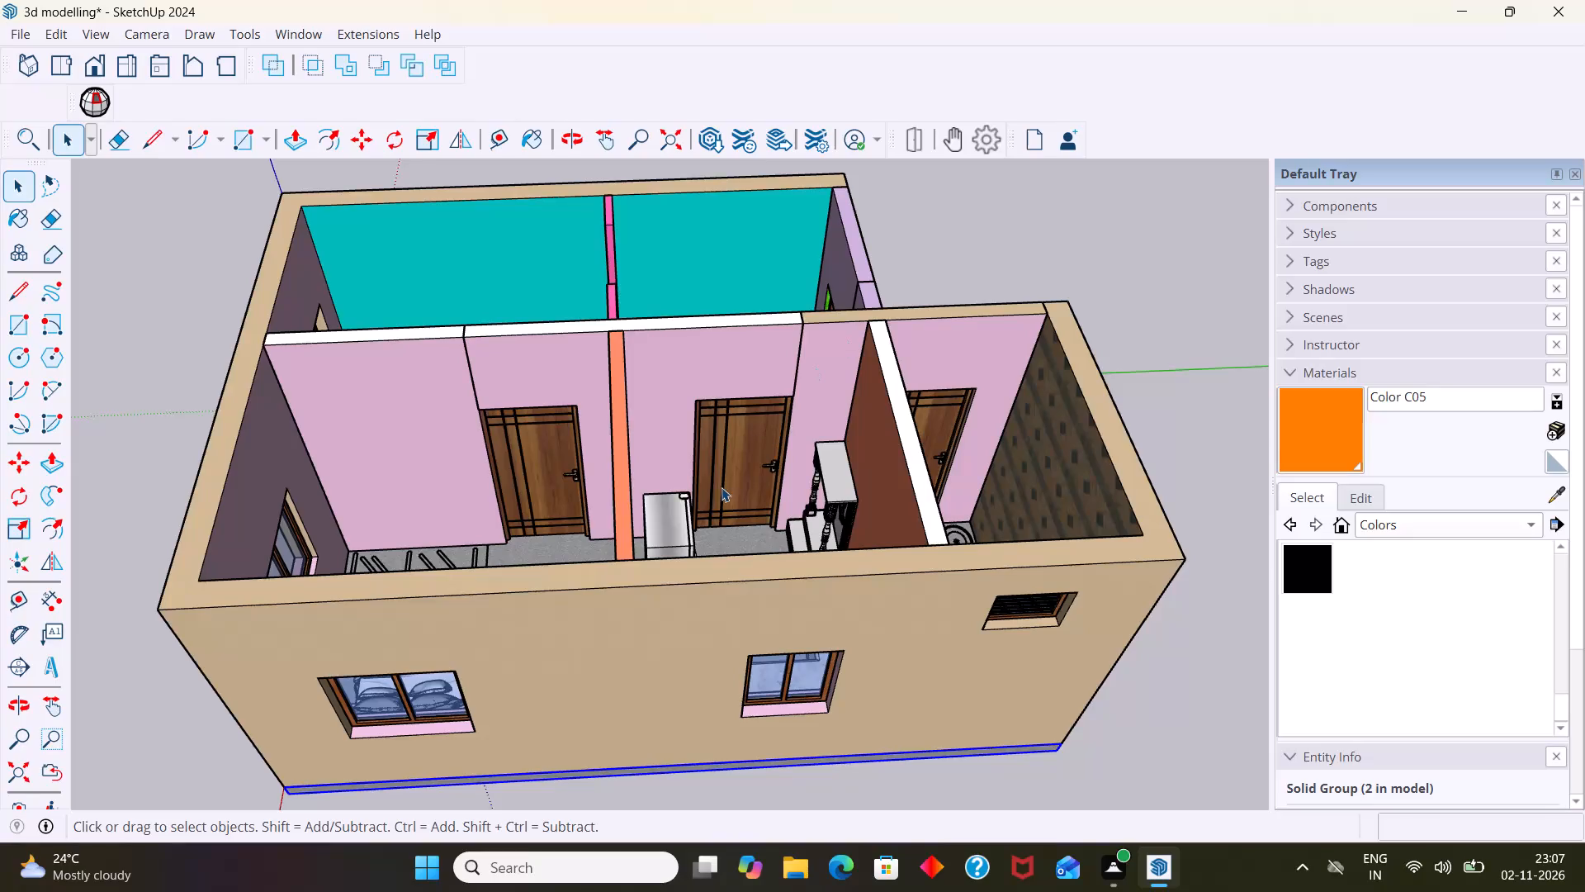
scroll(716, 475, up, 1)
middle_drag(707, 517, 686, 664)
scroll(599, 328, up, 2)
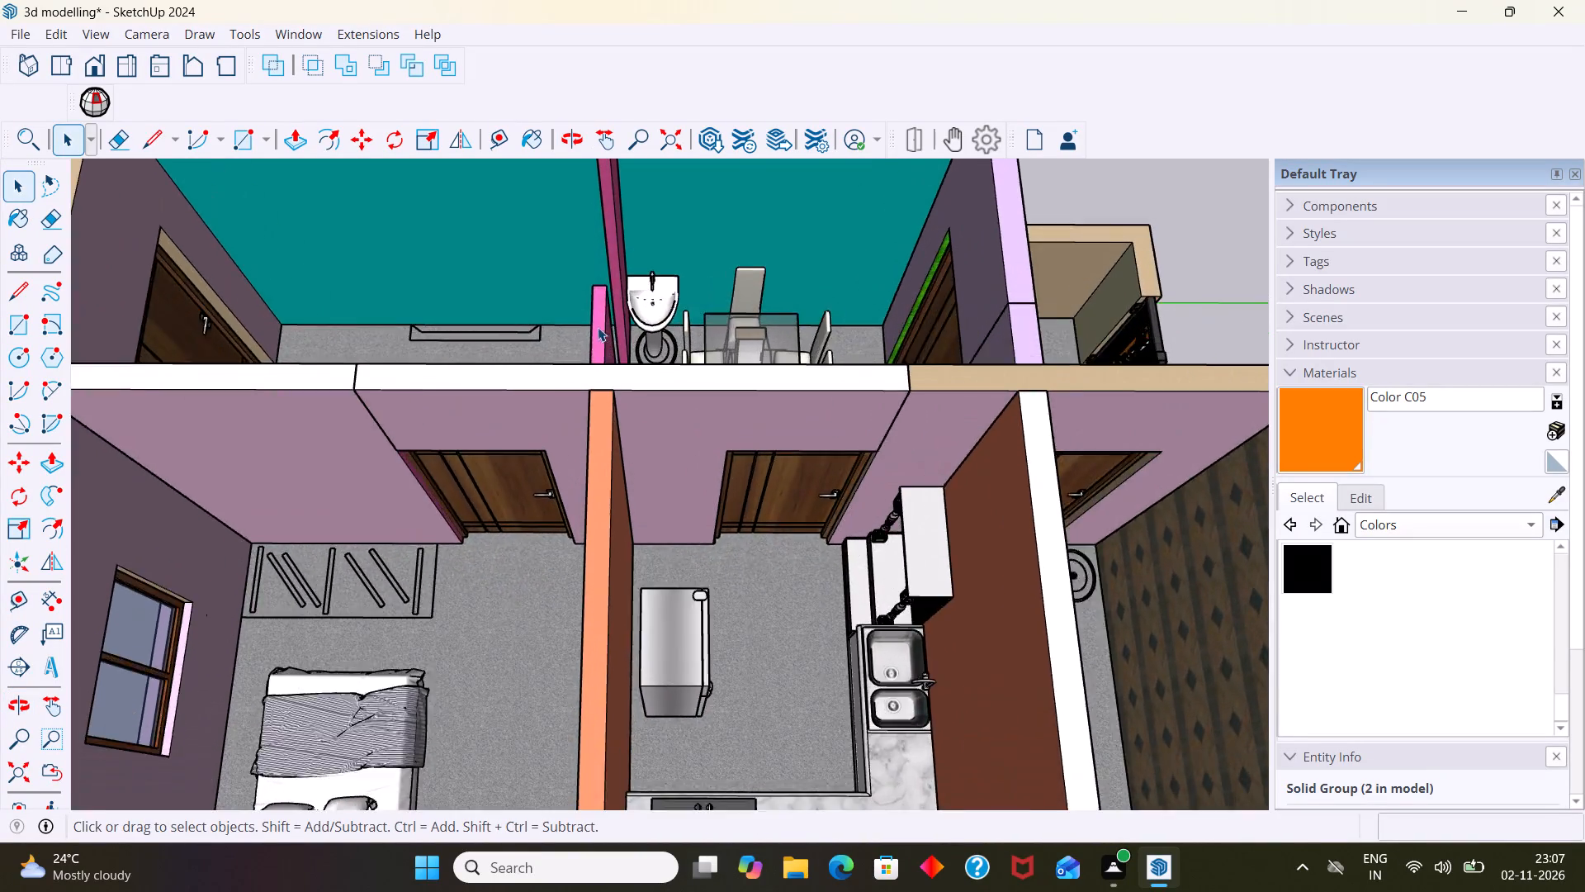
Copy the pedestal sink from beside the pink partition to about 20' 1 1/2" away, outside the tiled bathroom's outer wall.
scroll(598, 327, up, 9)
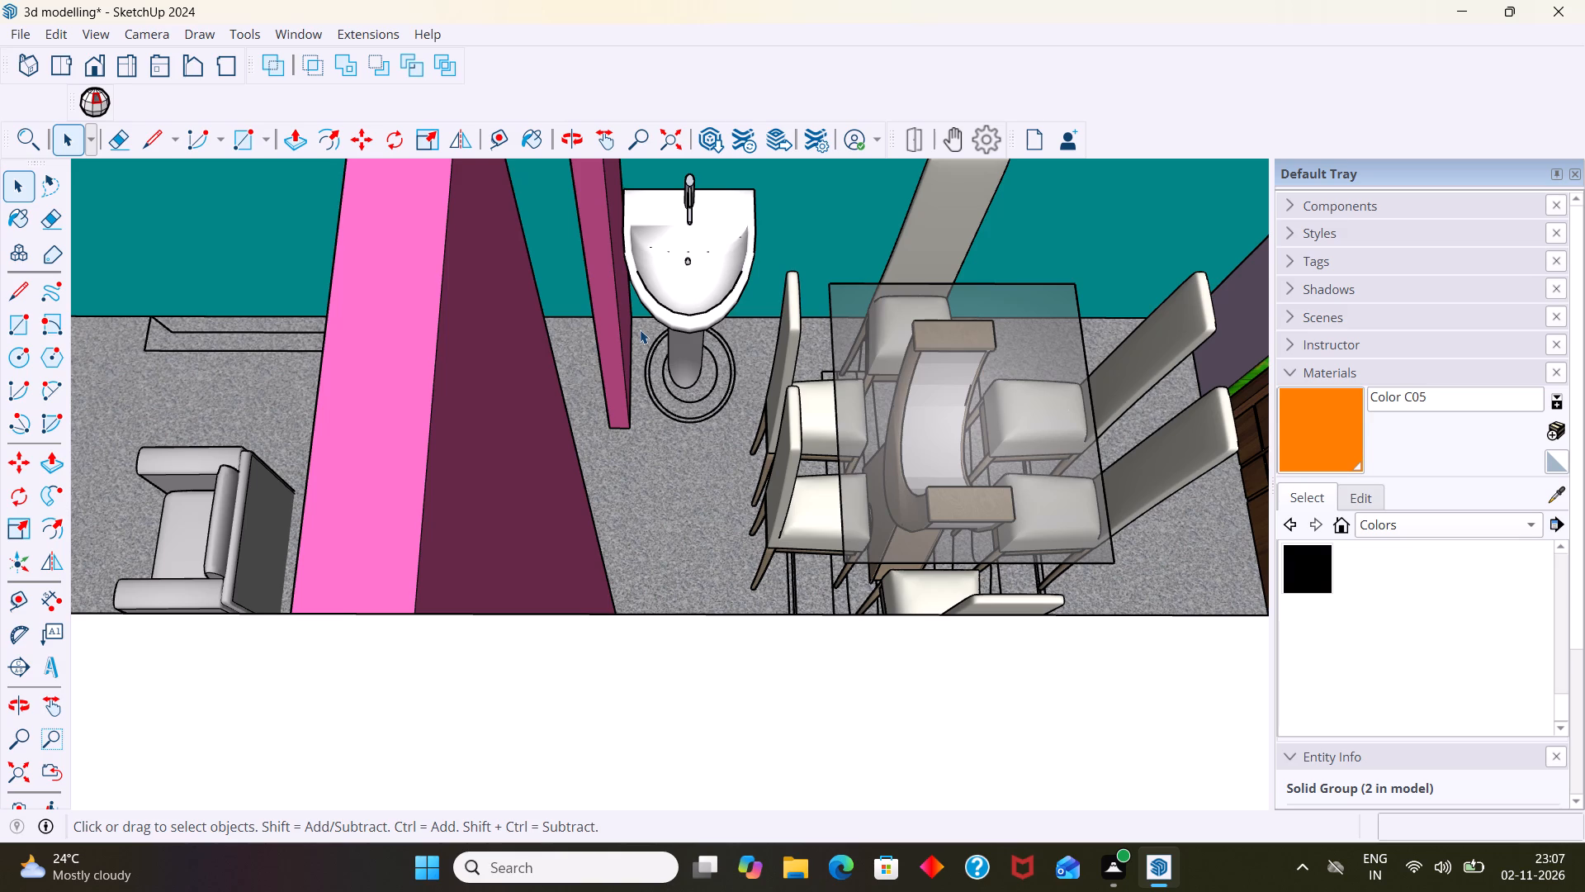
scroll(645, 347, down, 6)
scroll(582, 387, down, 10)
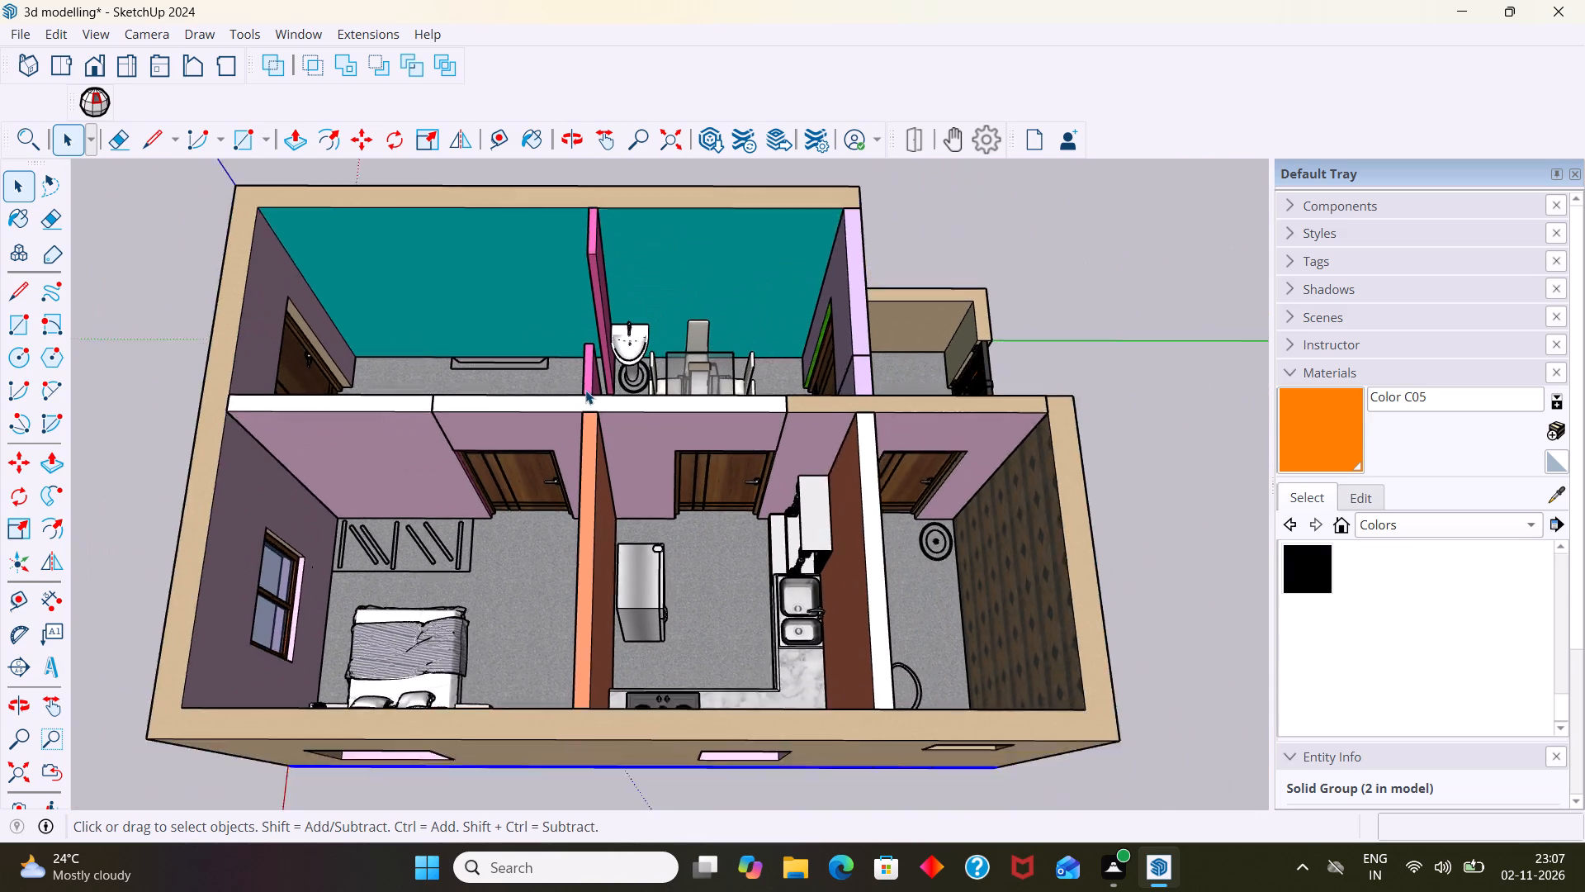
scroll(585, 390, down, 1)
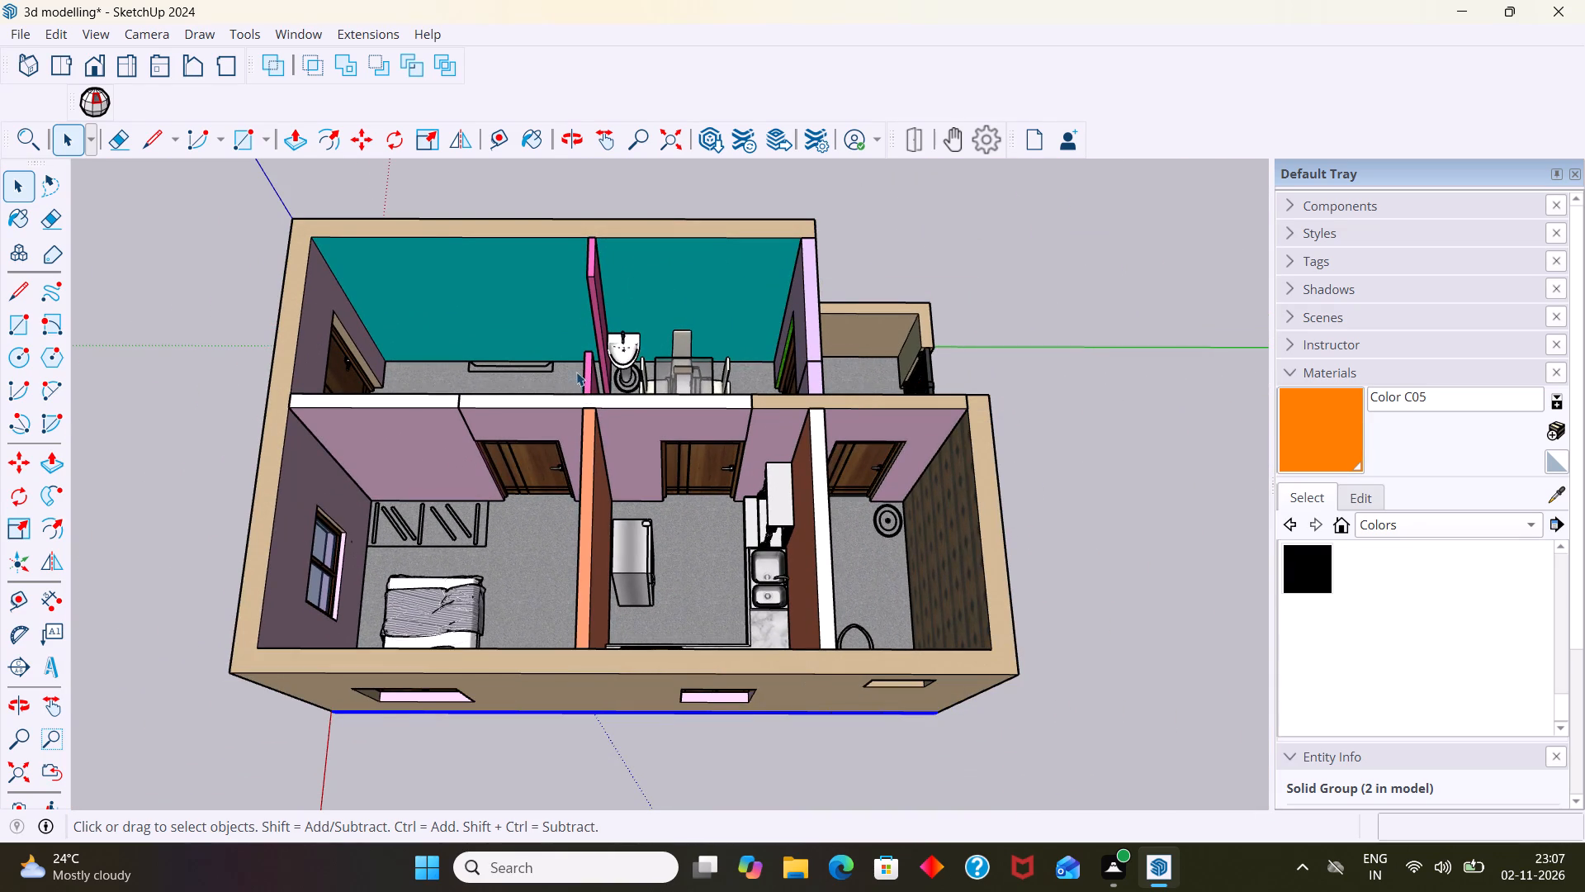
middle_drag(576, 370, 426, 376)
scroll(452, 372, up, 7)
click(461, 368)
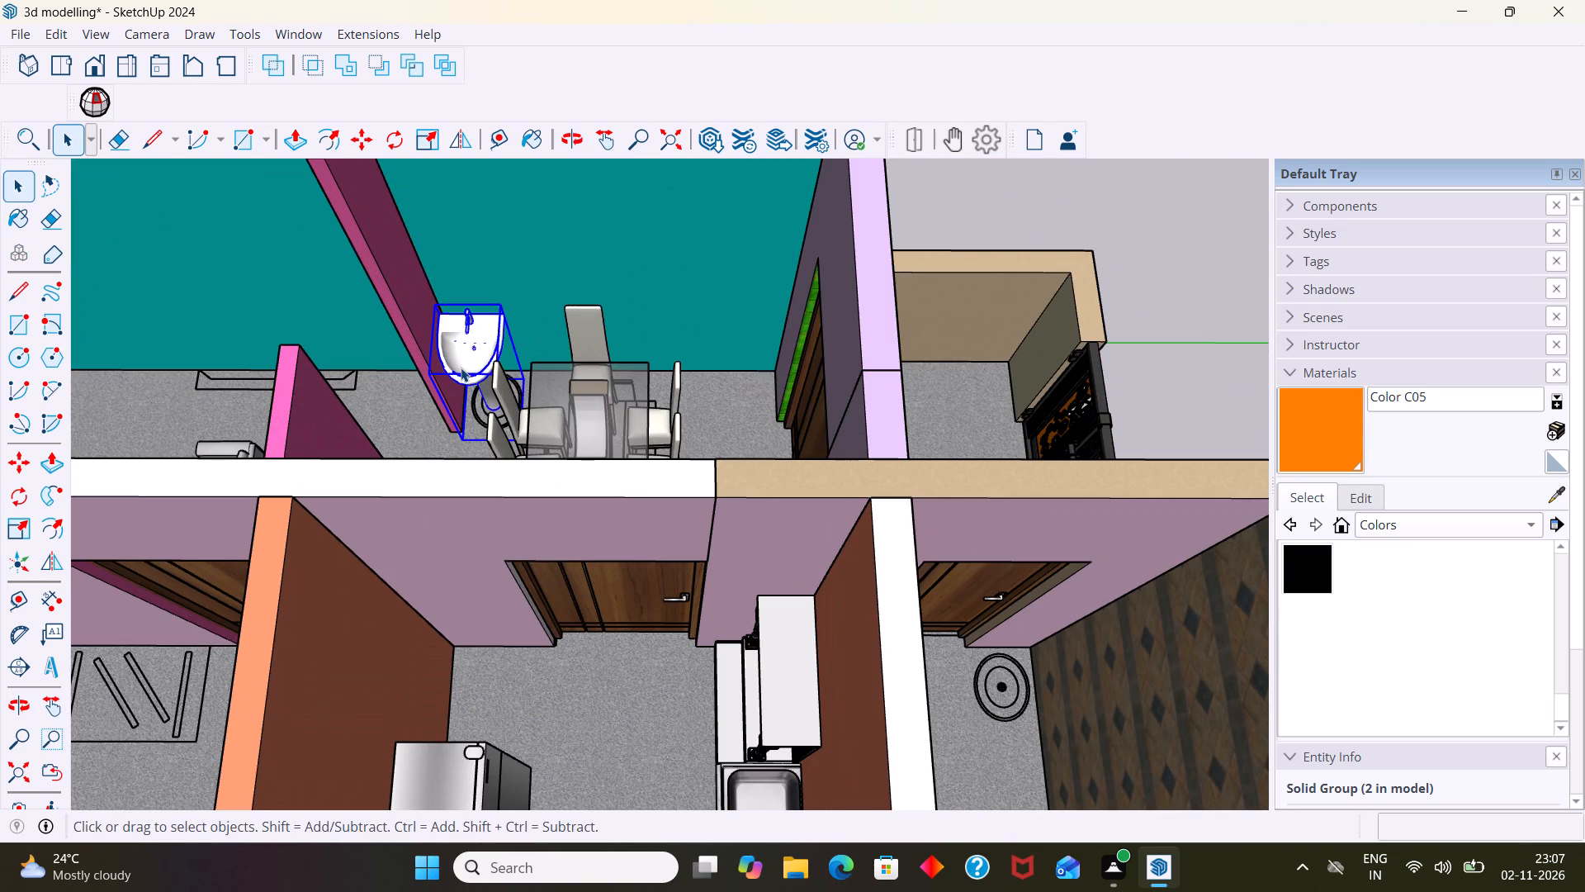
key(m)
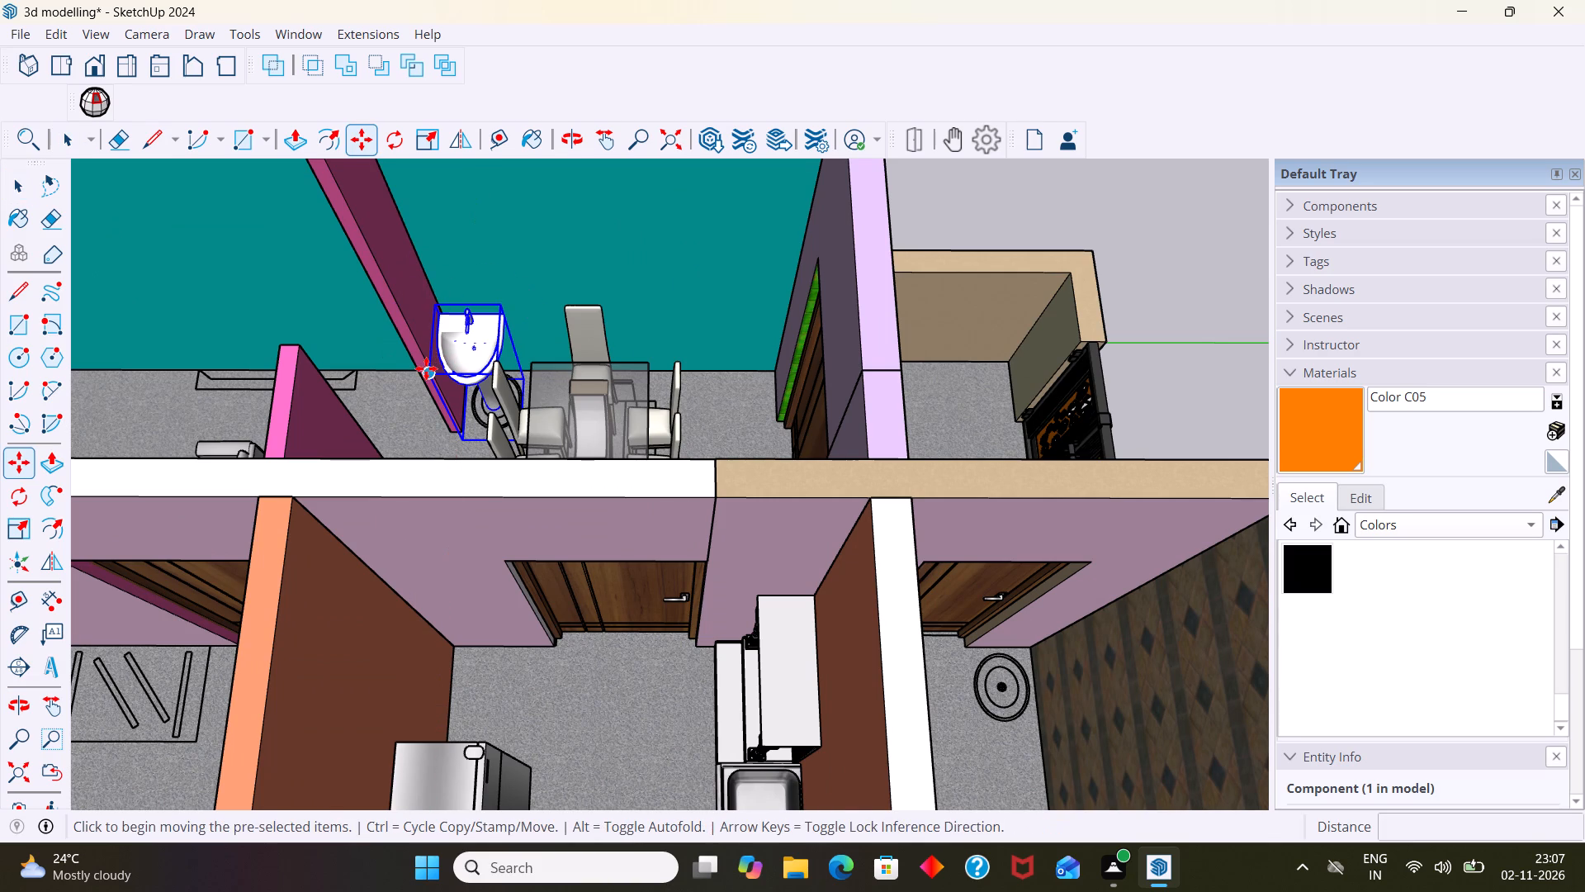
click(426, 371)
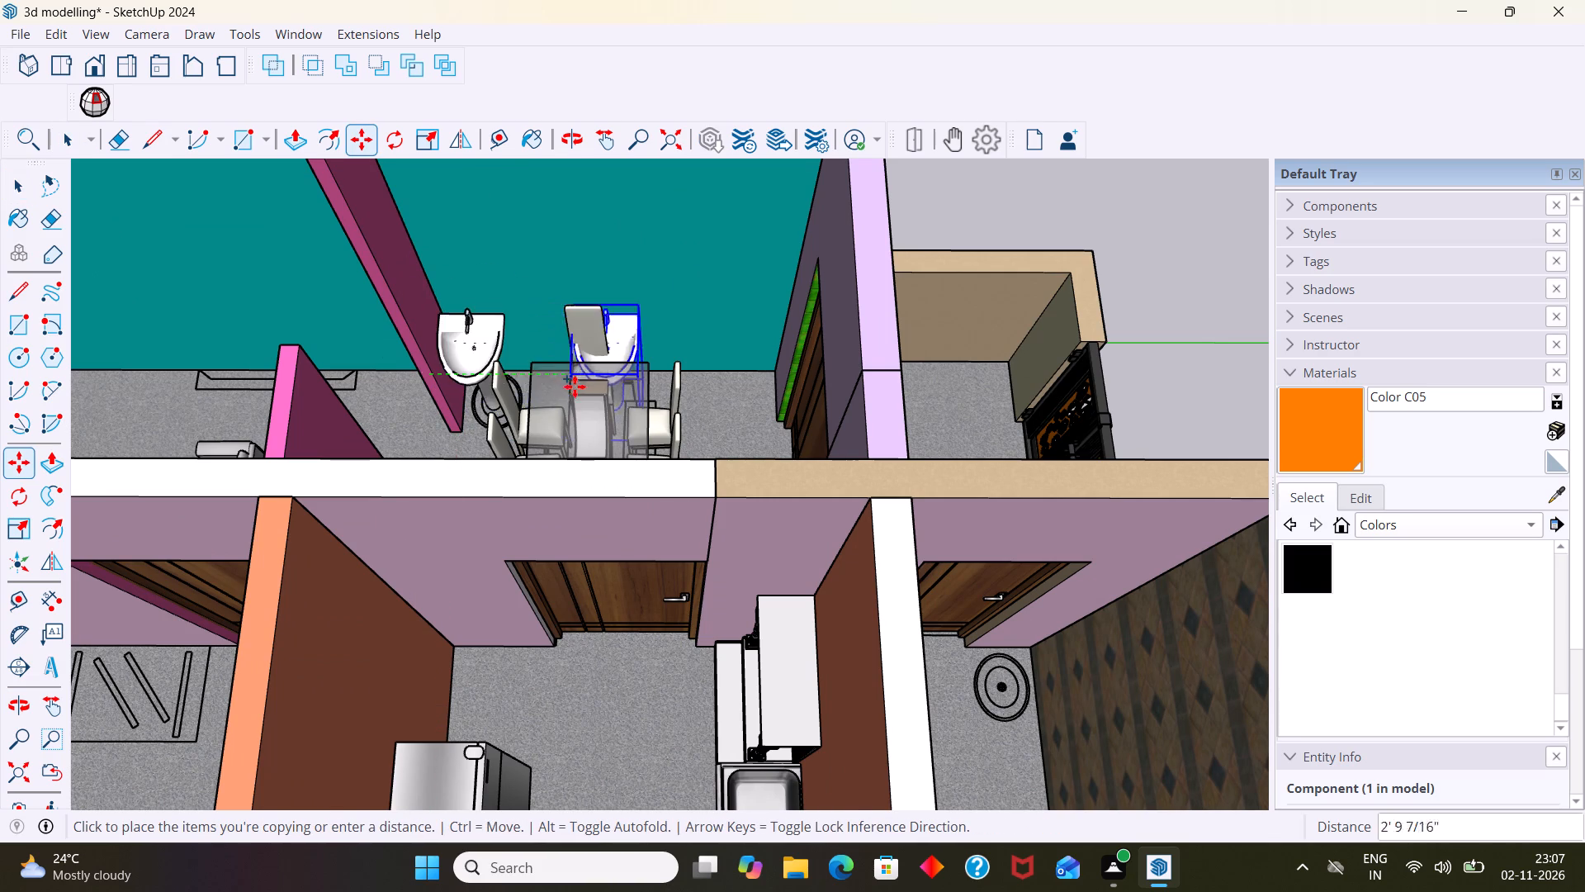
scroll(575, 387, down, 5)
shift+middle_drag(566, 378, 244, 363)
shift+scroll(566, 378, up, 1)
scroll(243, 363, down, 5)
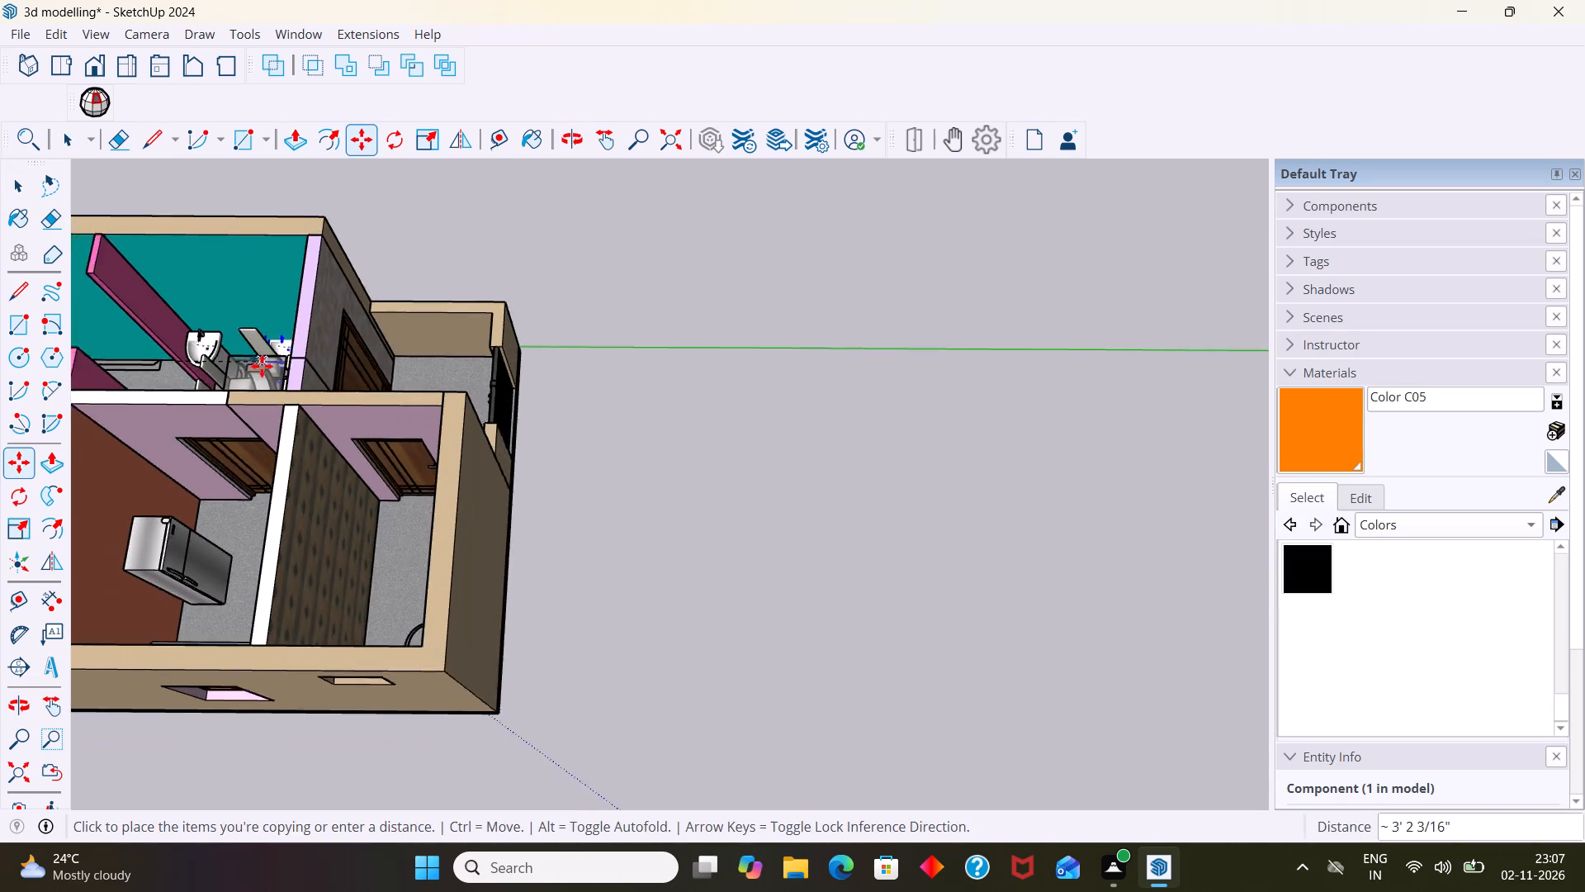
scroll(262, 366, down, 1)
middle_drag(342, 501, 561, 371)
scroll(274, 726, up, 8)
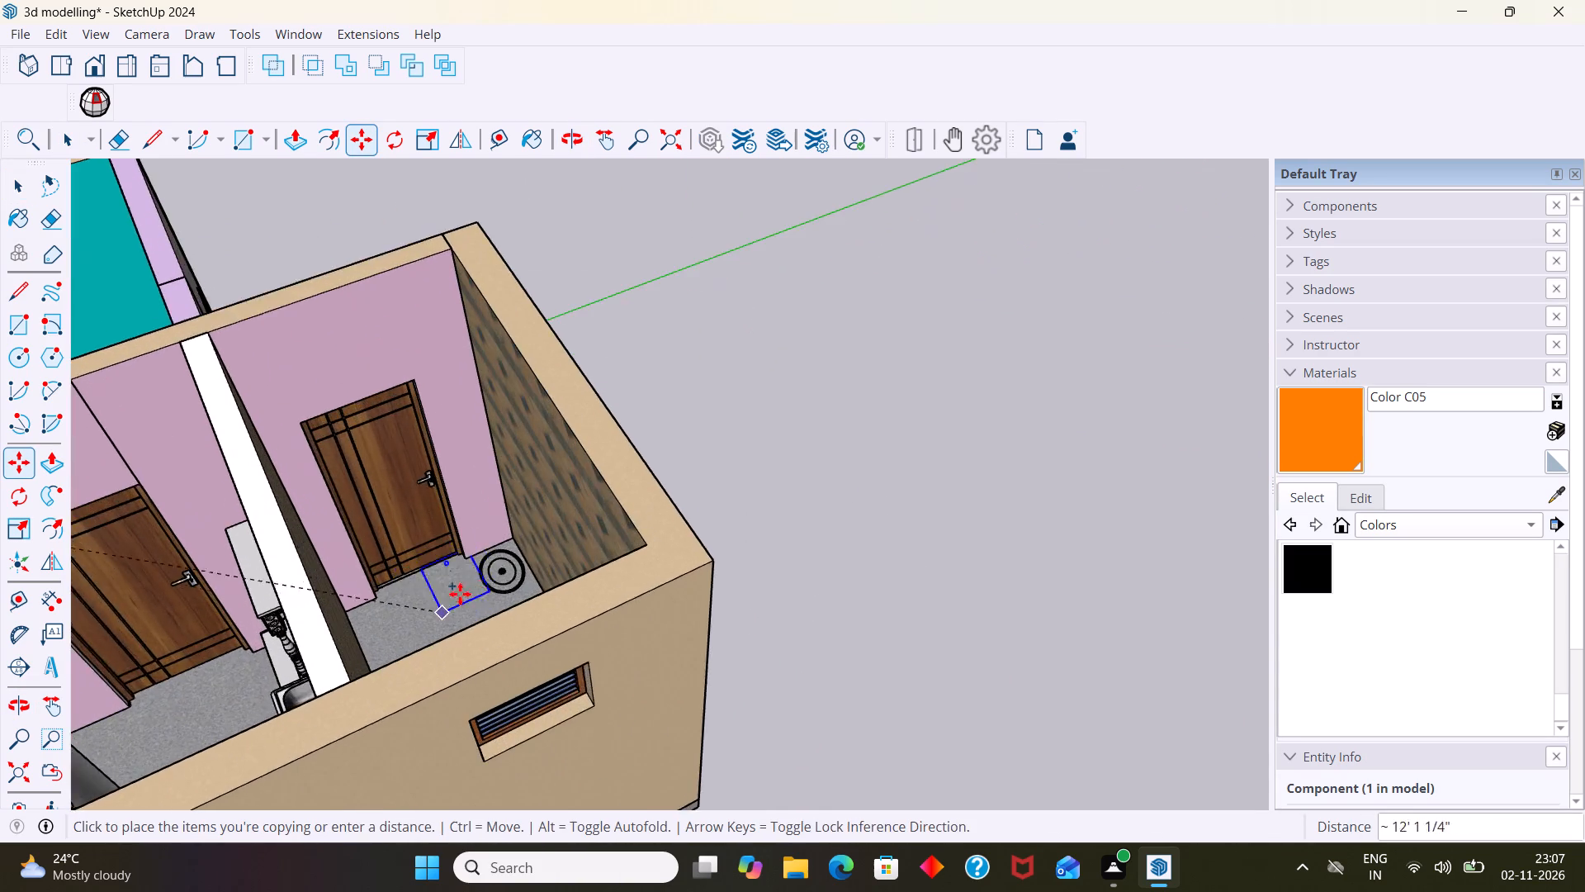
scroll(460, 594, up, 6)
scroll(537, 562, up, 2)
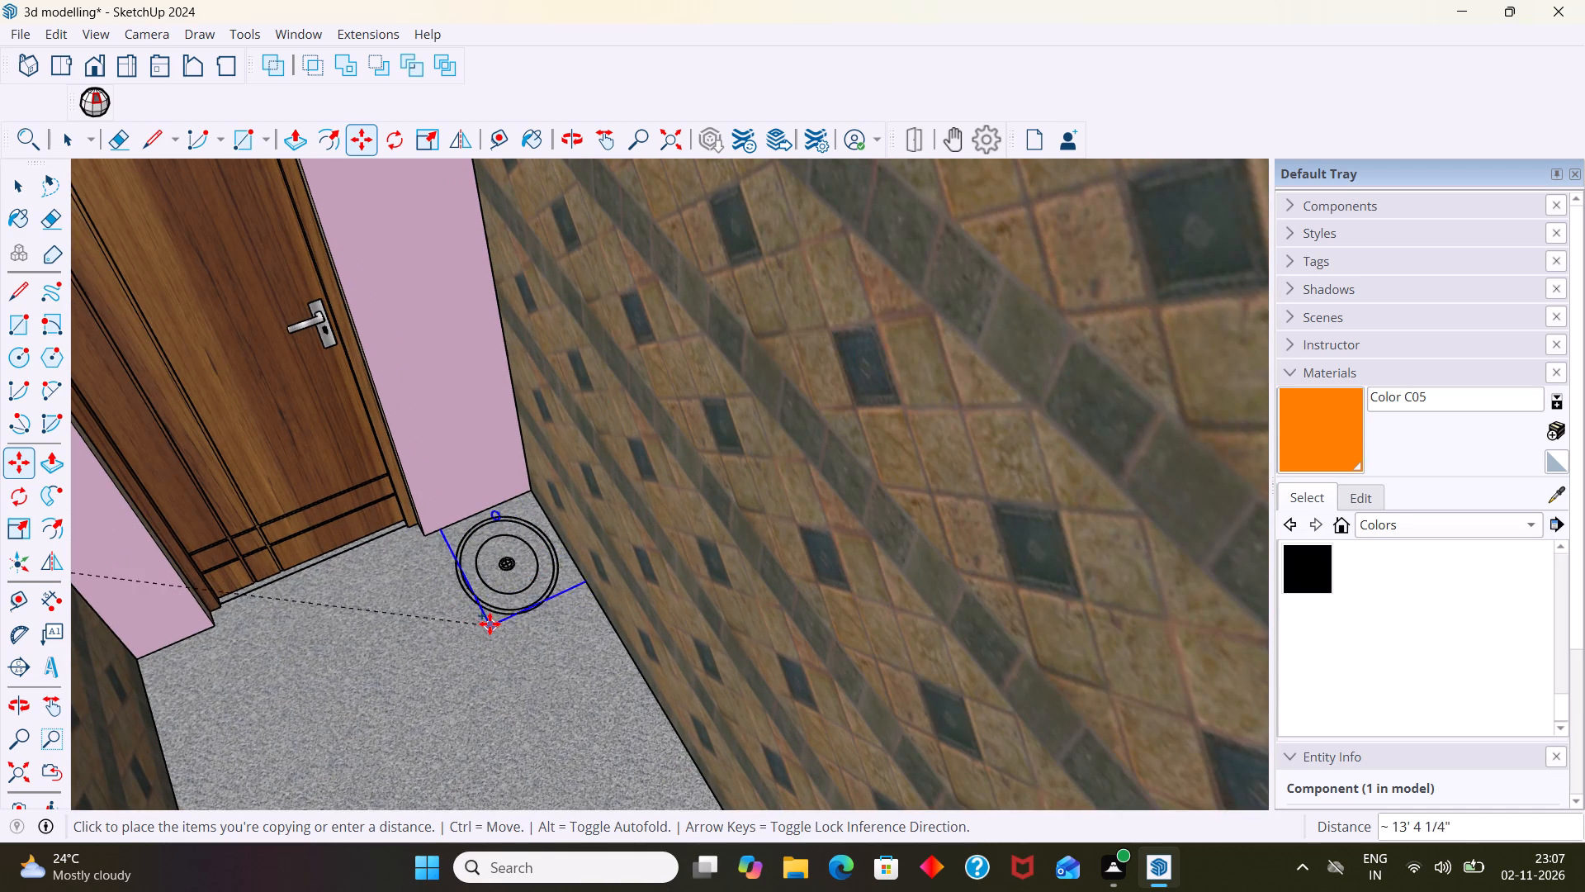
scroll(513, 557, down, 3)
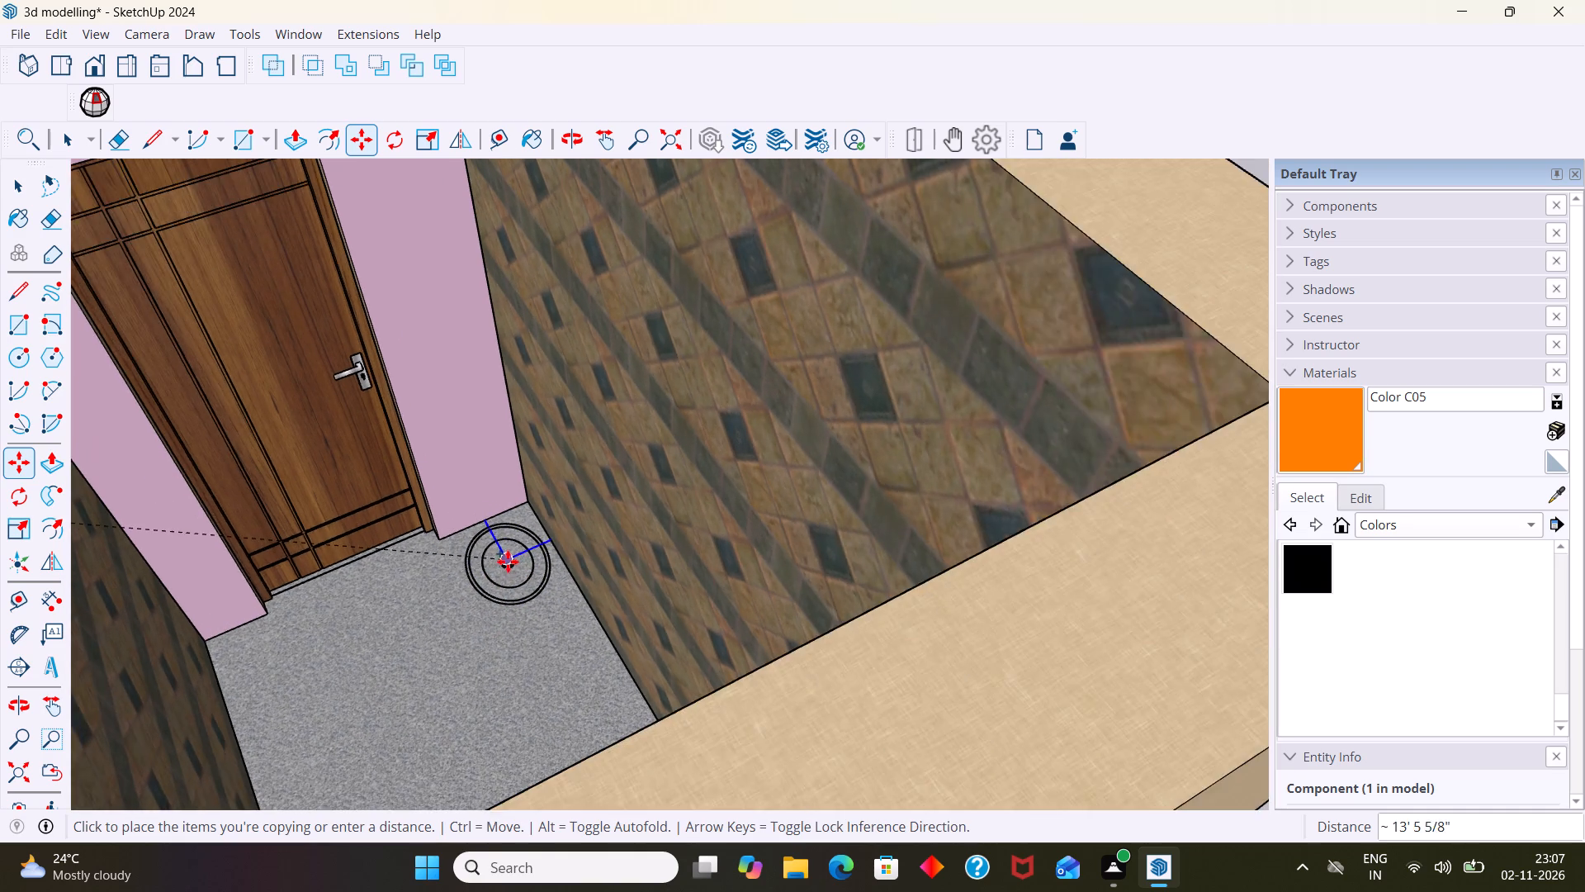
scroll(508, 562, down, 4)
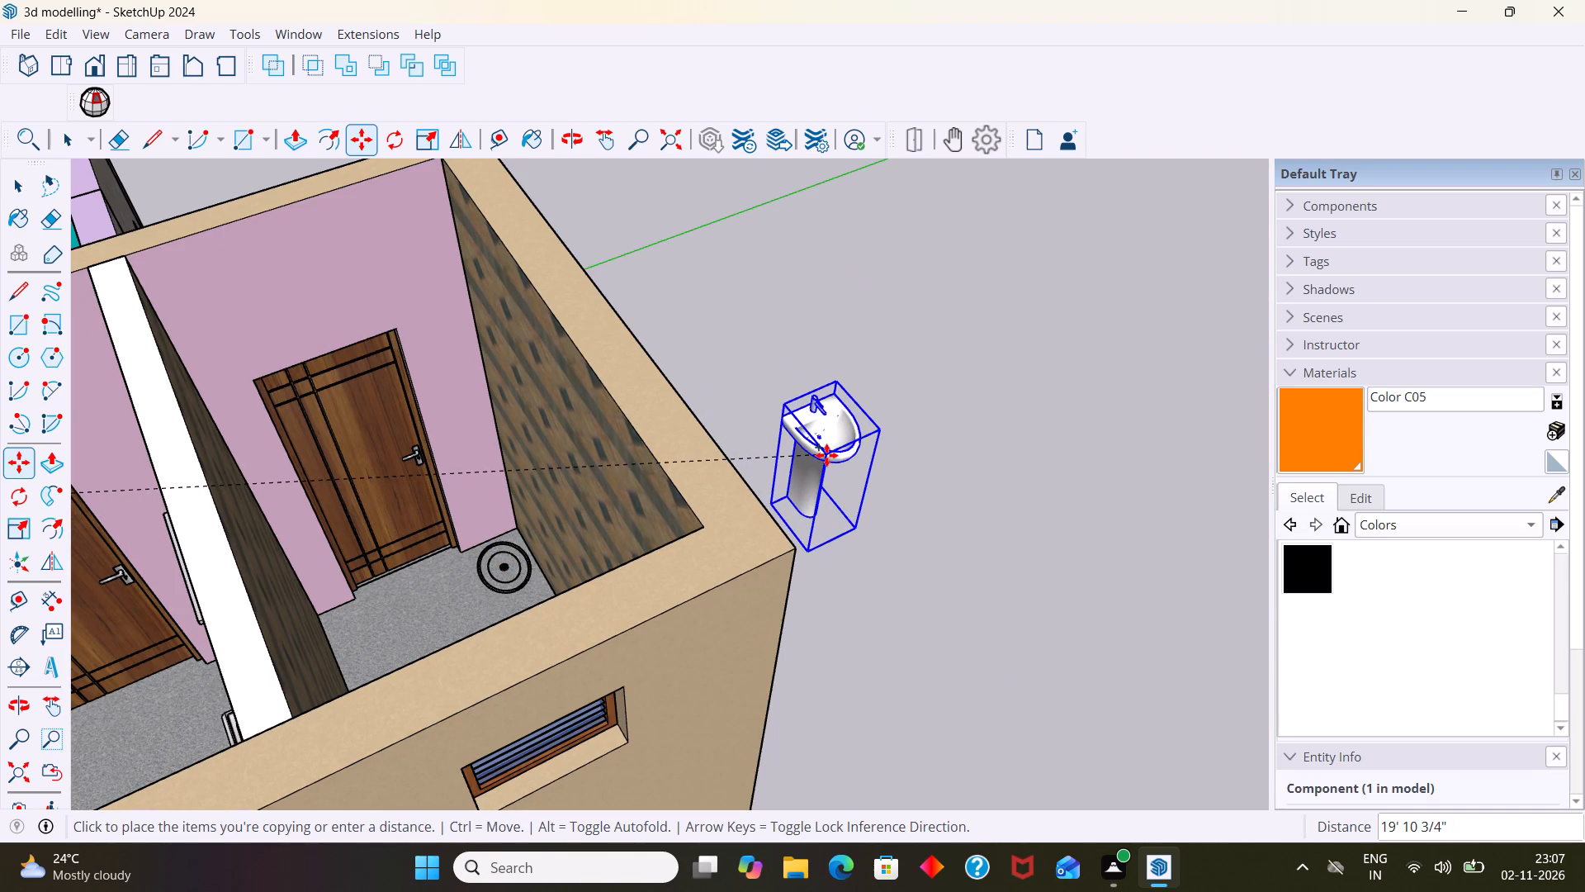
click(836, 448)
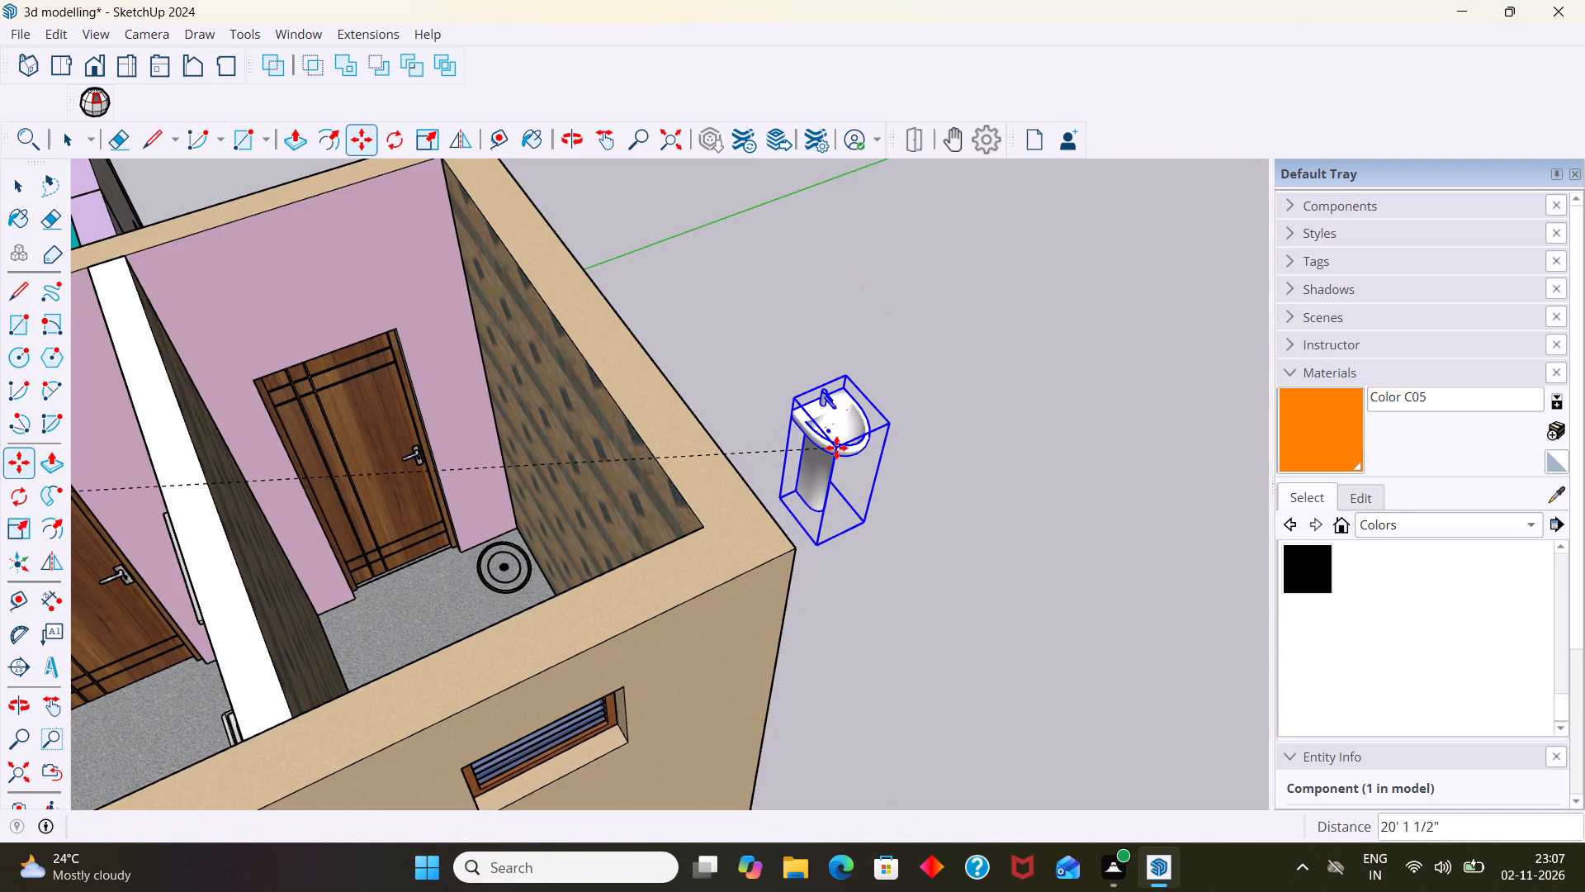
Move the sink copy by its base corner about 7' 4 3/16" onto the bathroom floor, over the circular outline beside the door.
middle_drag(1303, 32, 1088, 34)
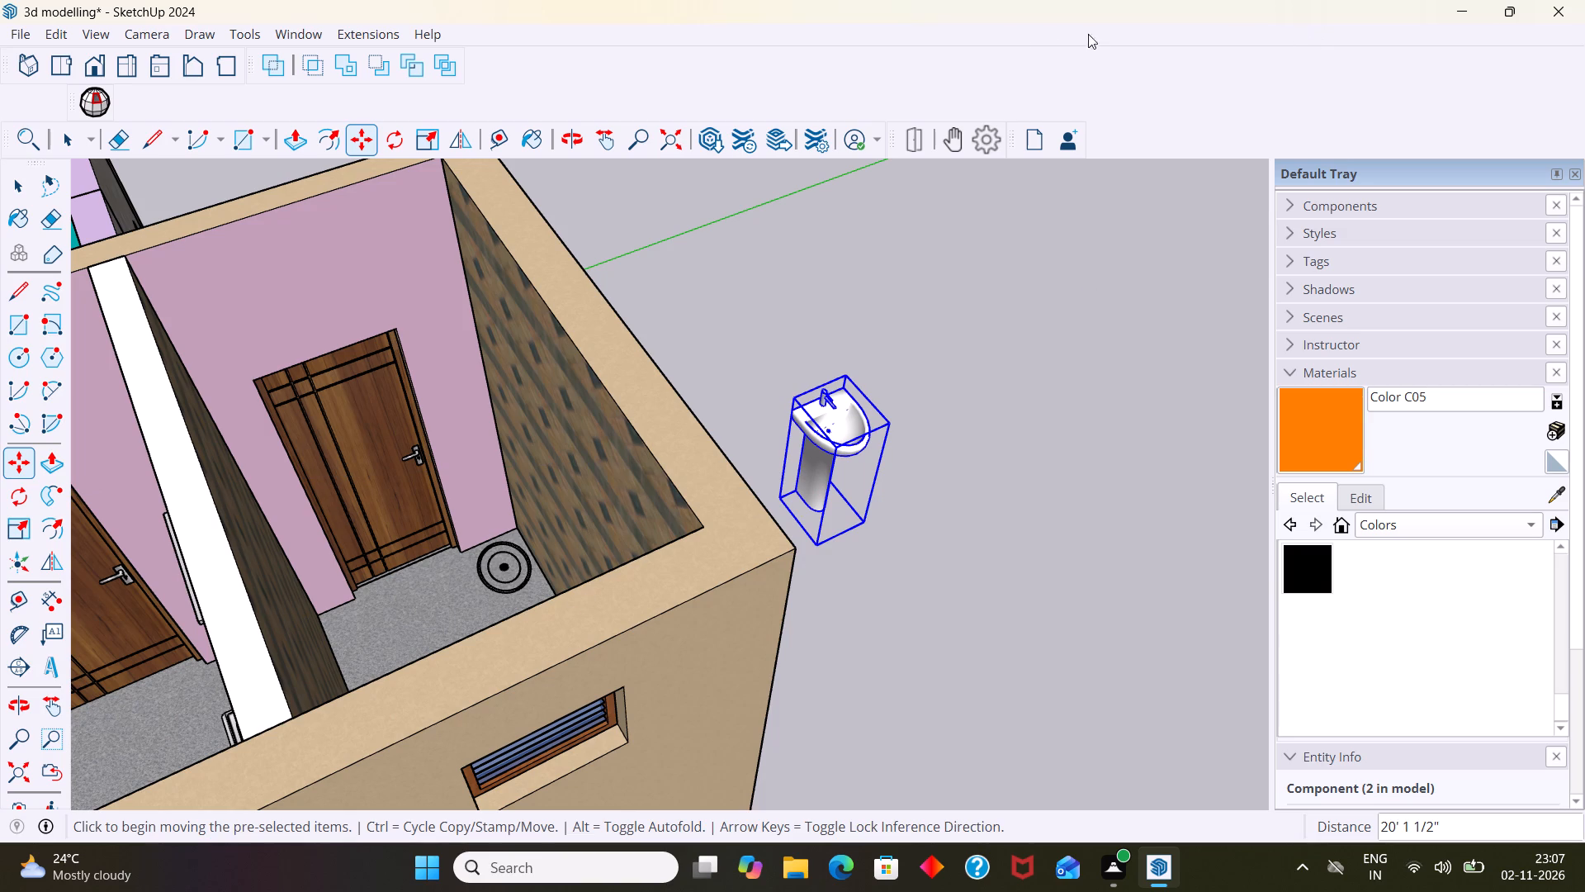
middle_drag(1088, 34, 1024, 39)
scroll(1283, 73, down, 3)
scroll(1369, 78, down, 1)
scroll(1096, 504, down, 2)
middle_drag(1076, 515, 780, 467)
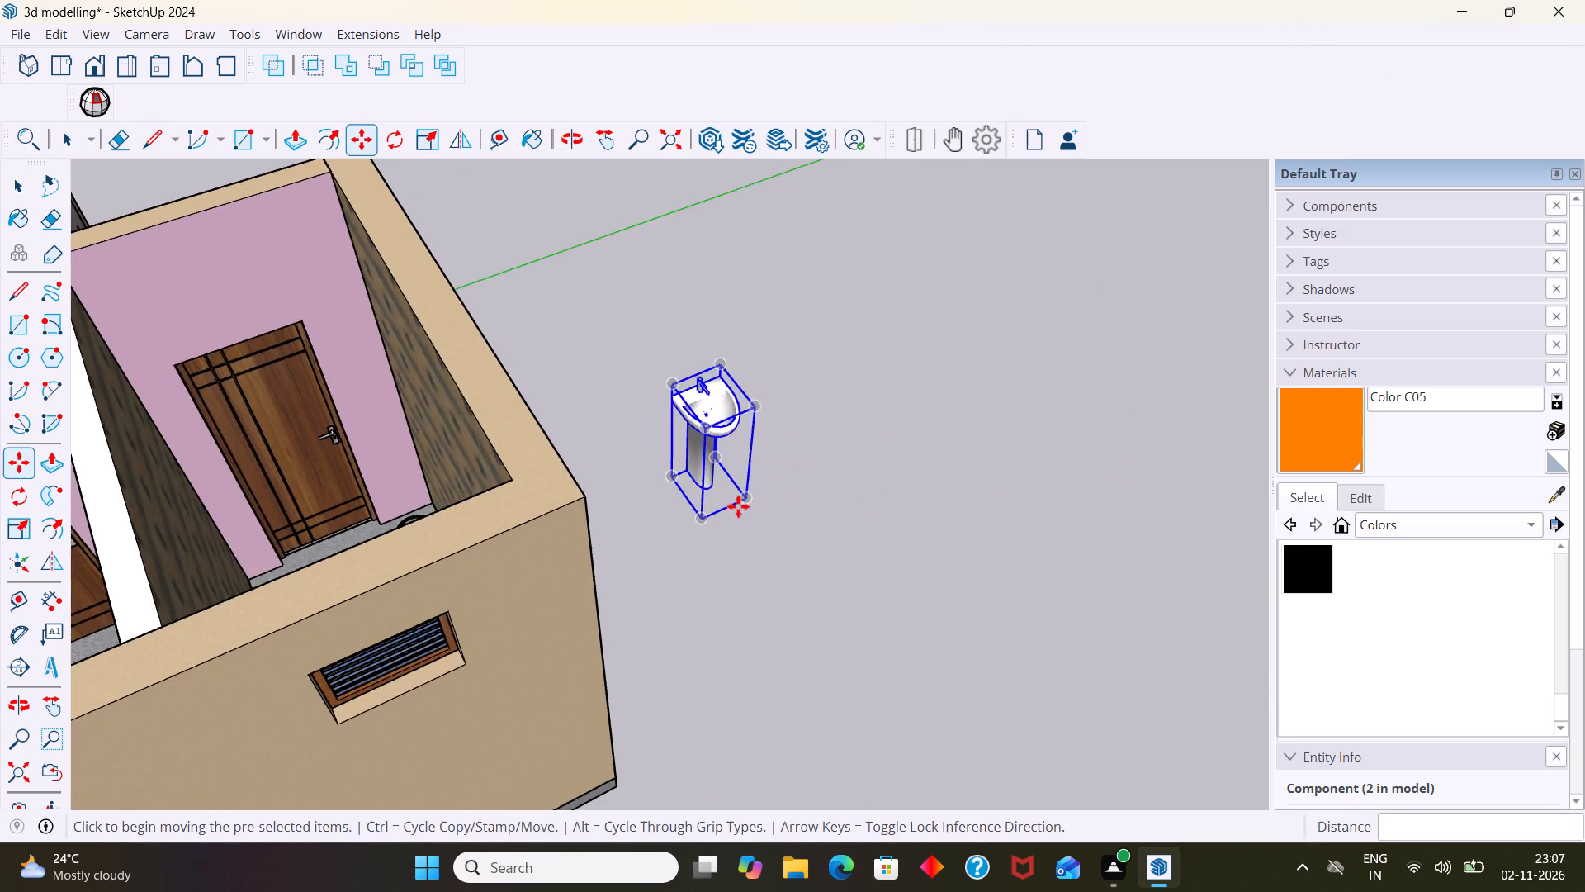
scroll(722, 522, up, 6)
click(688, 515)
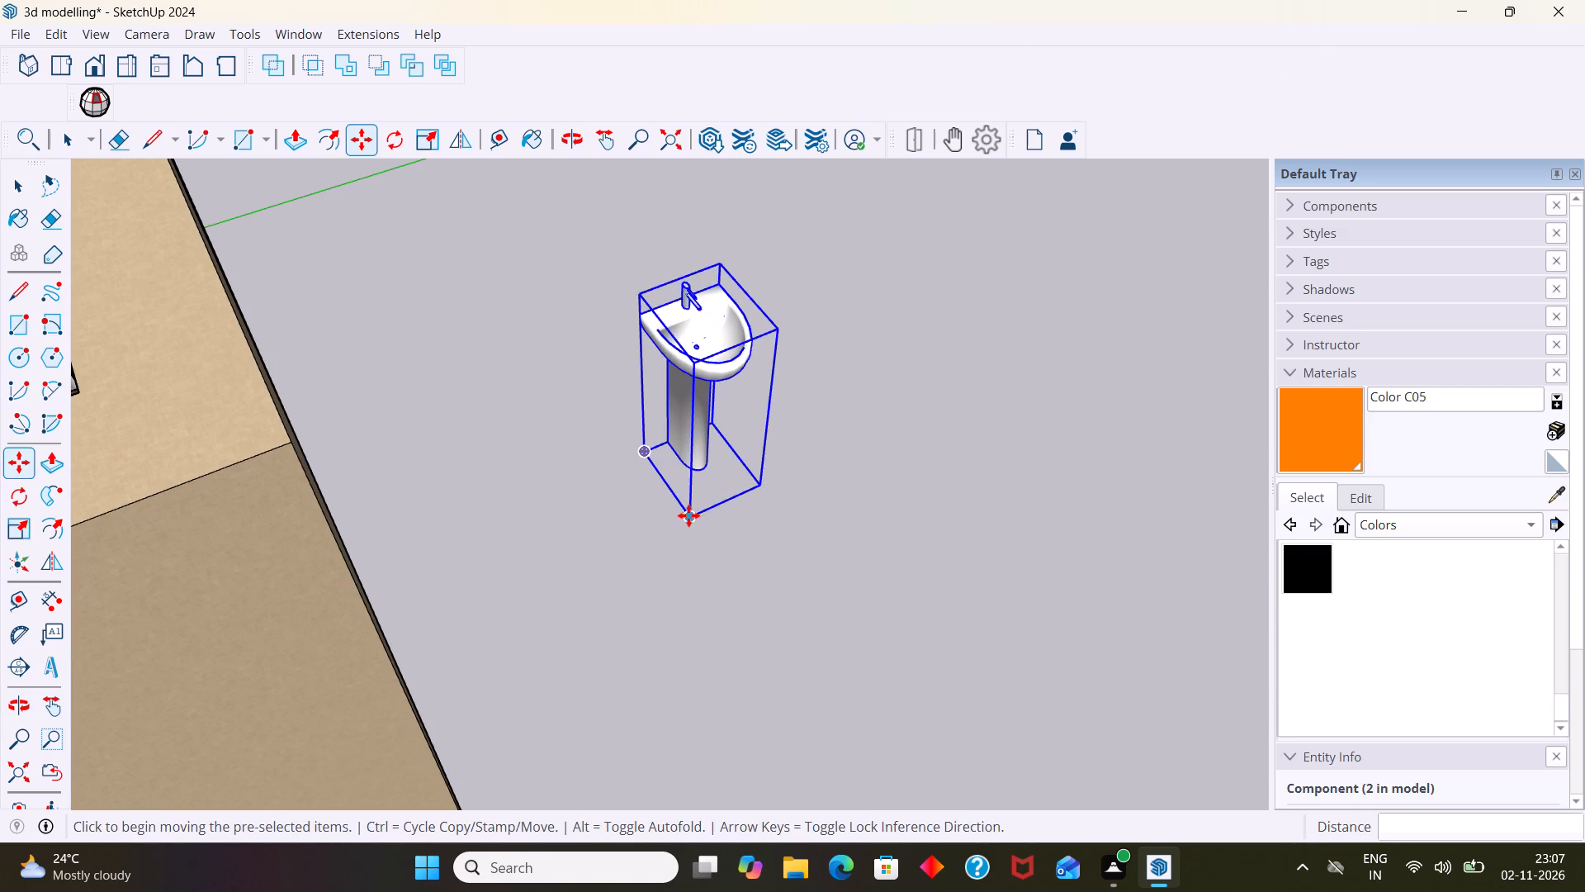
scroll(491, 493, down, 4)
shift+middle_drag(476, 480, 778, 474)
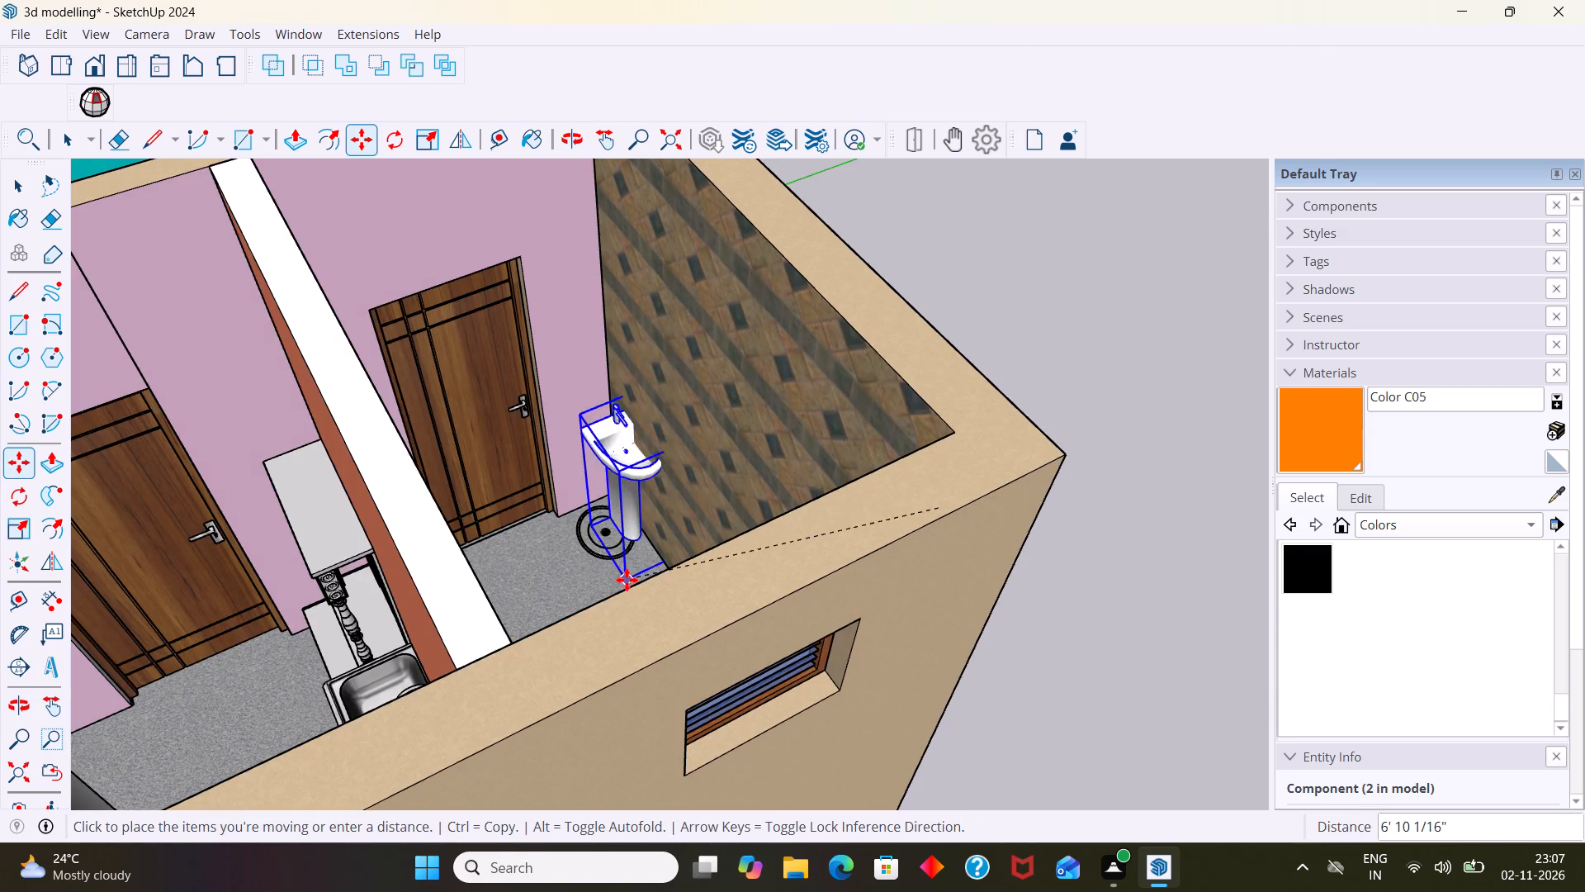
scroll(627, 580, up, 8)
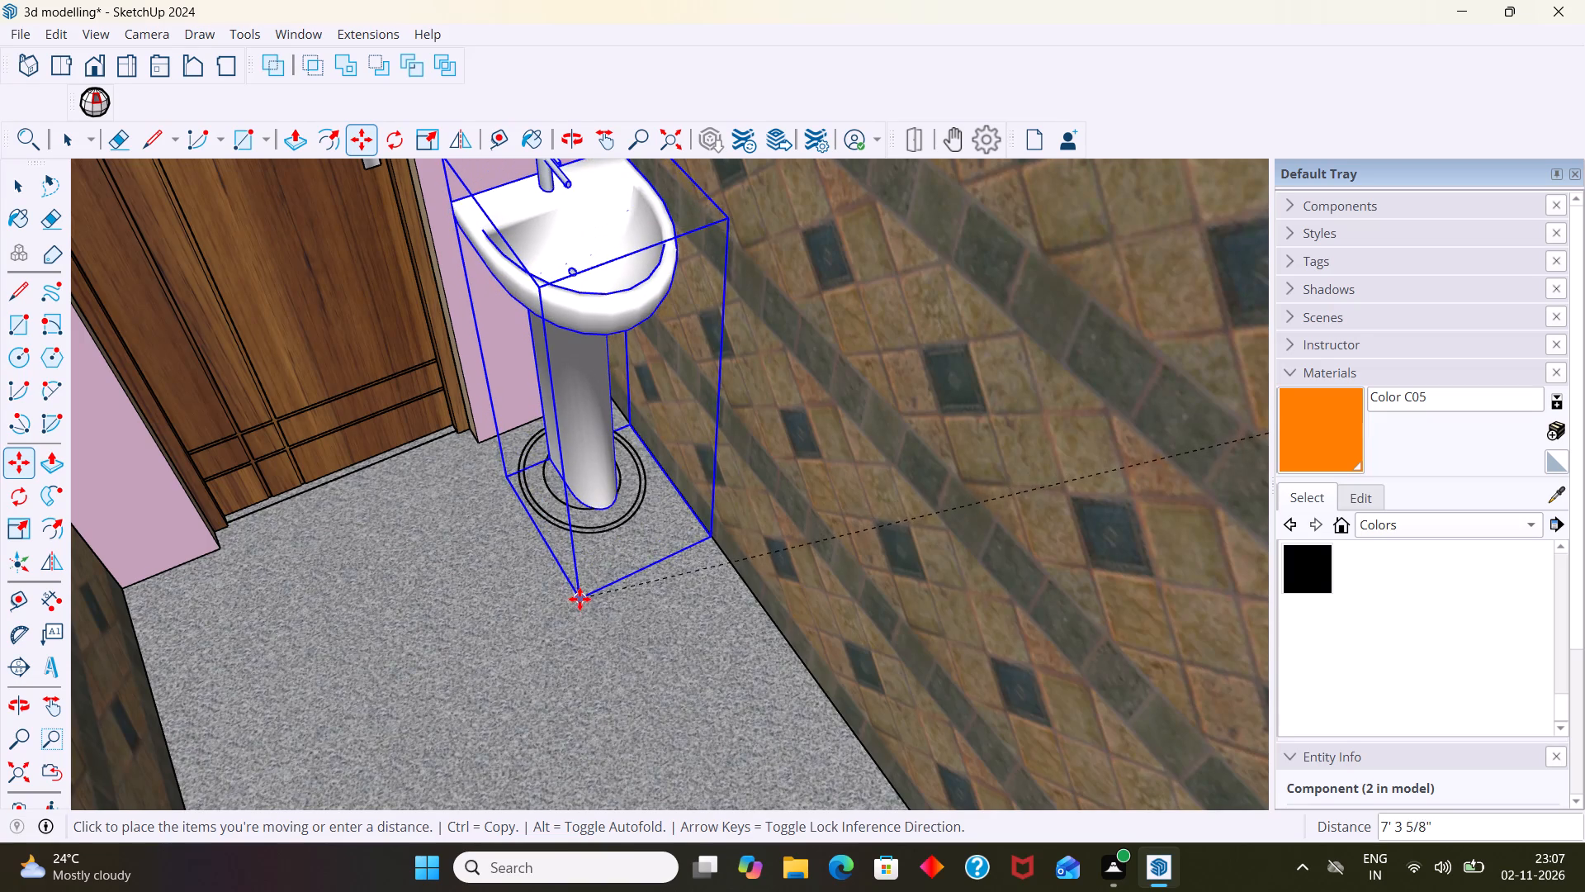
scroll(576, 594, up, 3)
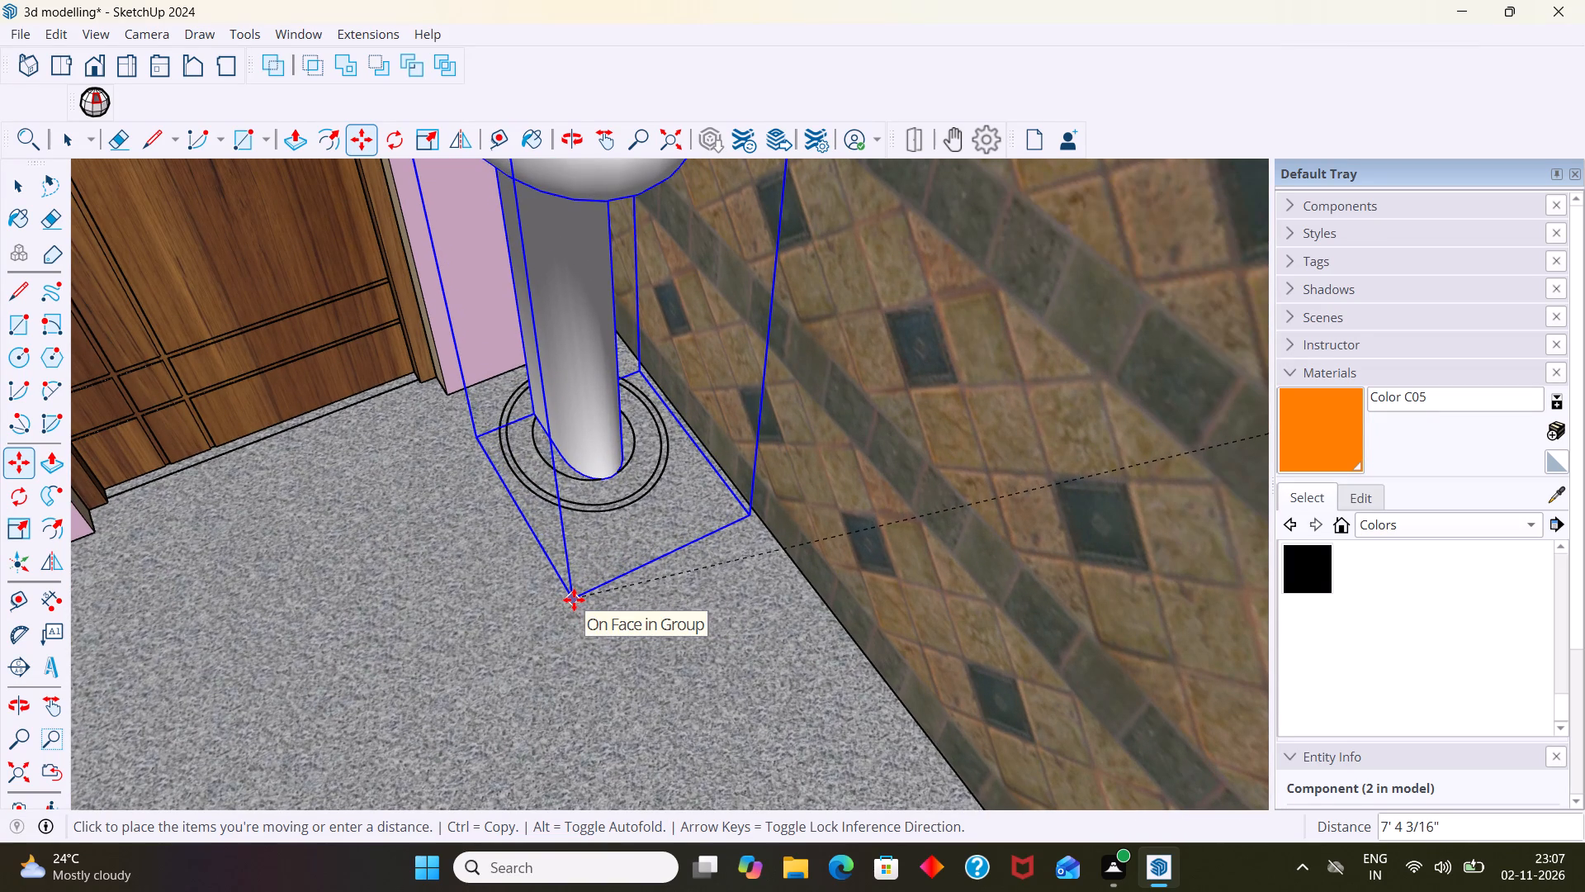
click(574, 600)
key(space)
scroll(633, 572, down, 3)
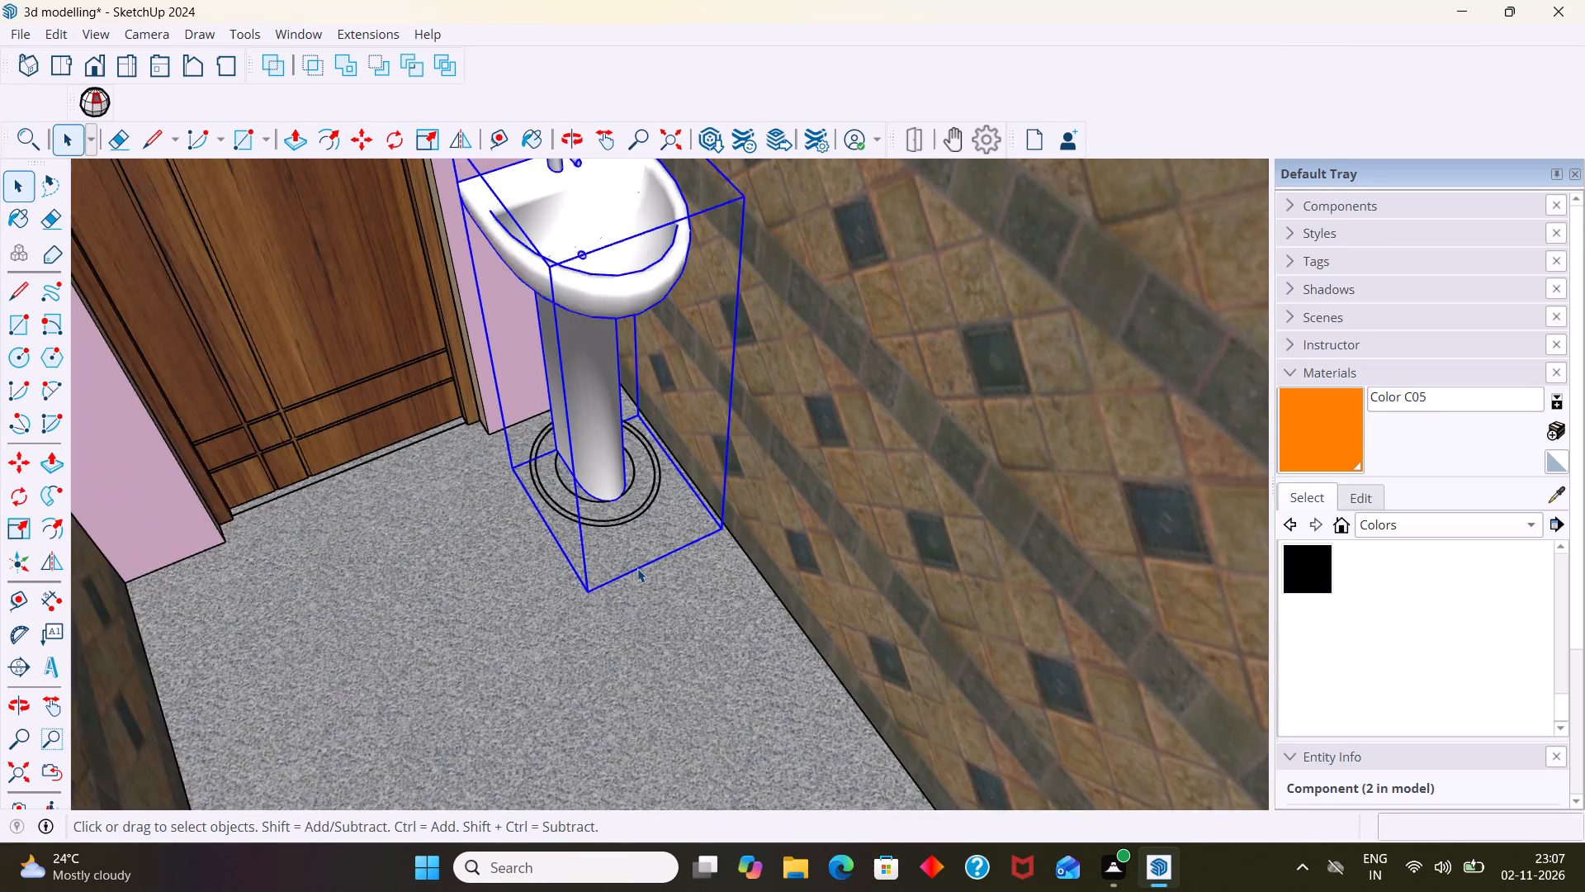
scroll(637, 568, down, 6)
scroll(736, 486, up, 2)
scroll(736, 486, down, 6)
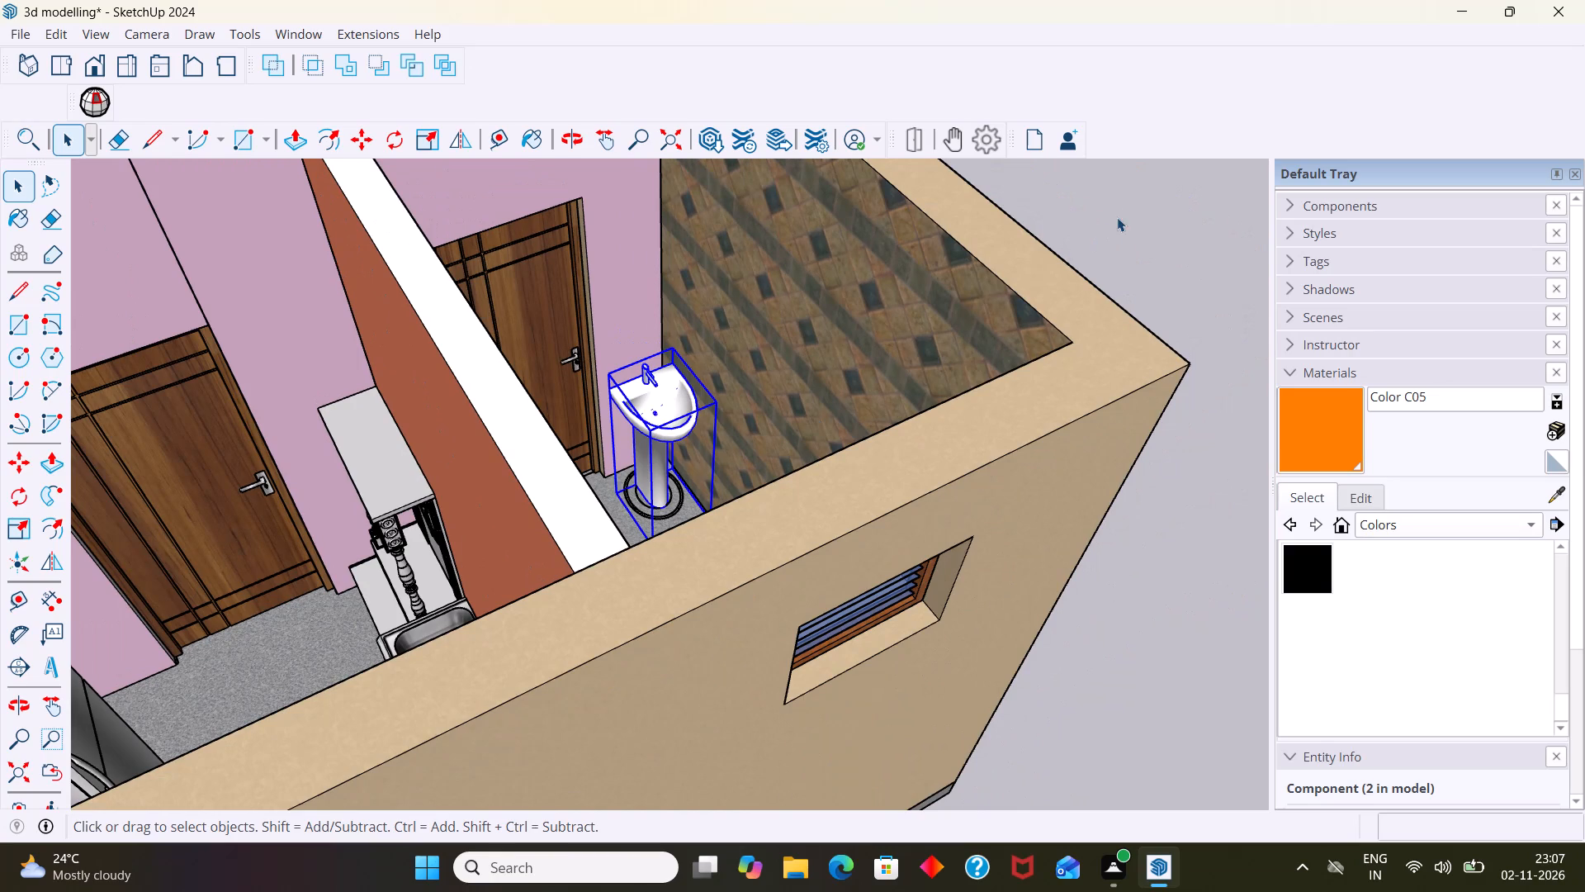
click(1124, 209)
Examine the copied sink's fit against the tiled wall, door and circular floor outline from several angles, including from above.
scroll(792, 414, up, 7)
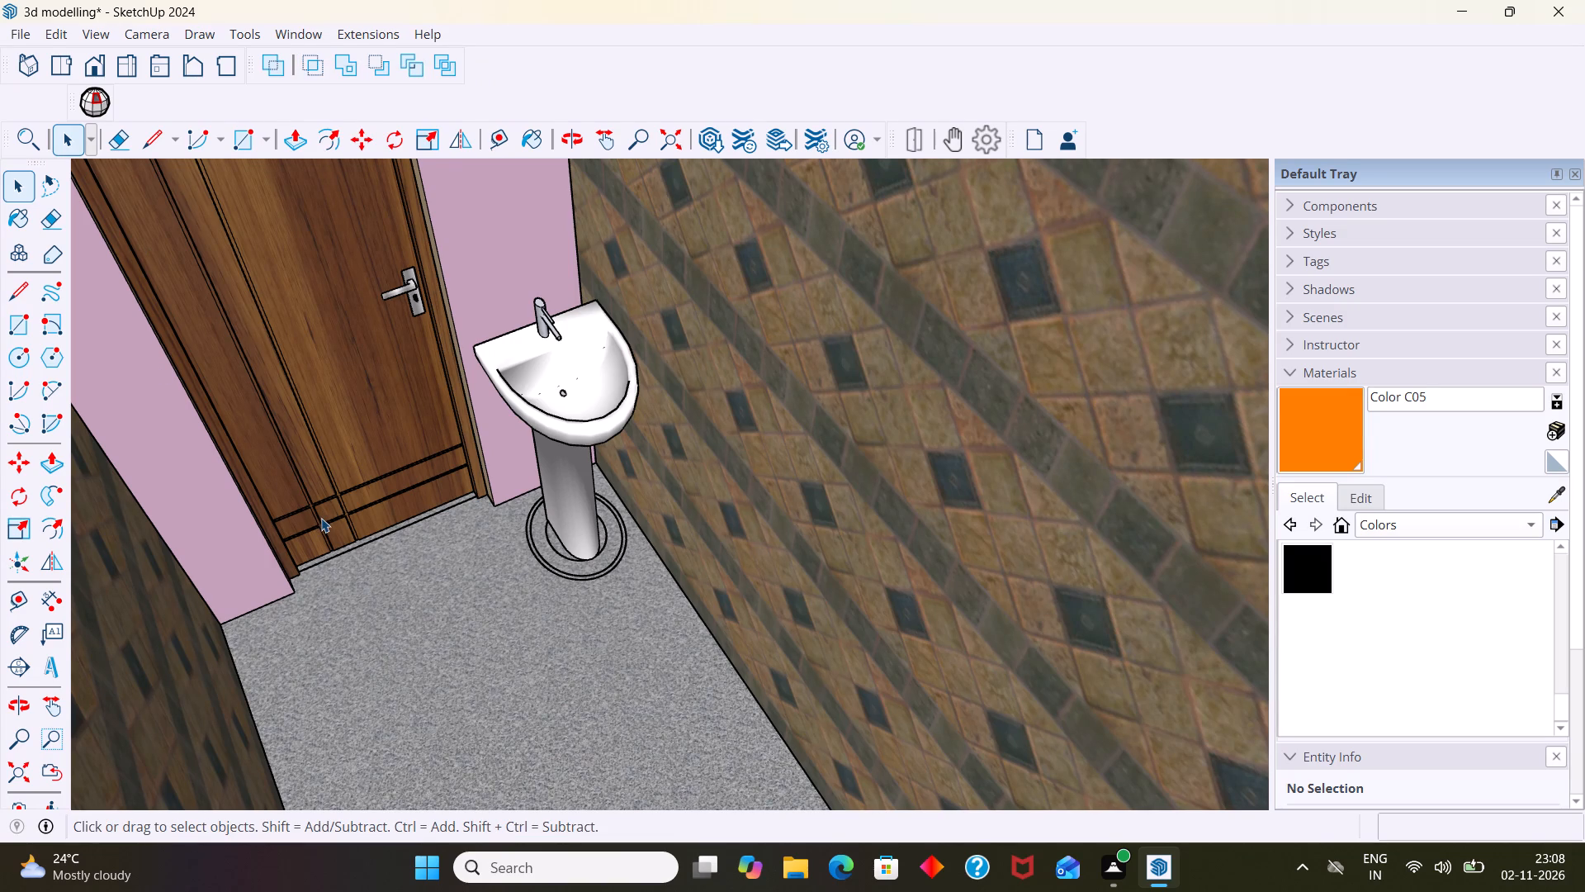
scroll(343, 530, down, 8)
middle_drag(476, 574, 627, 619)
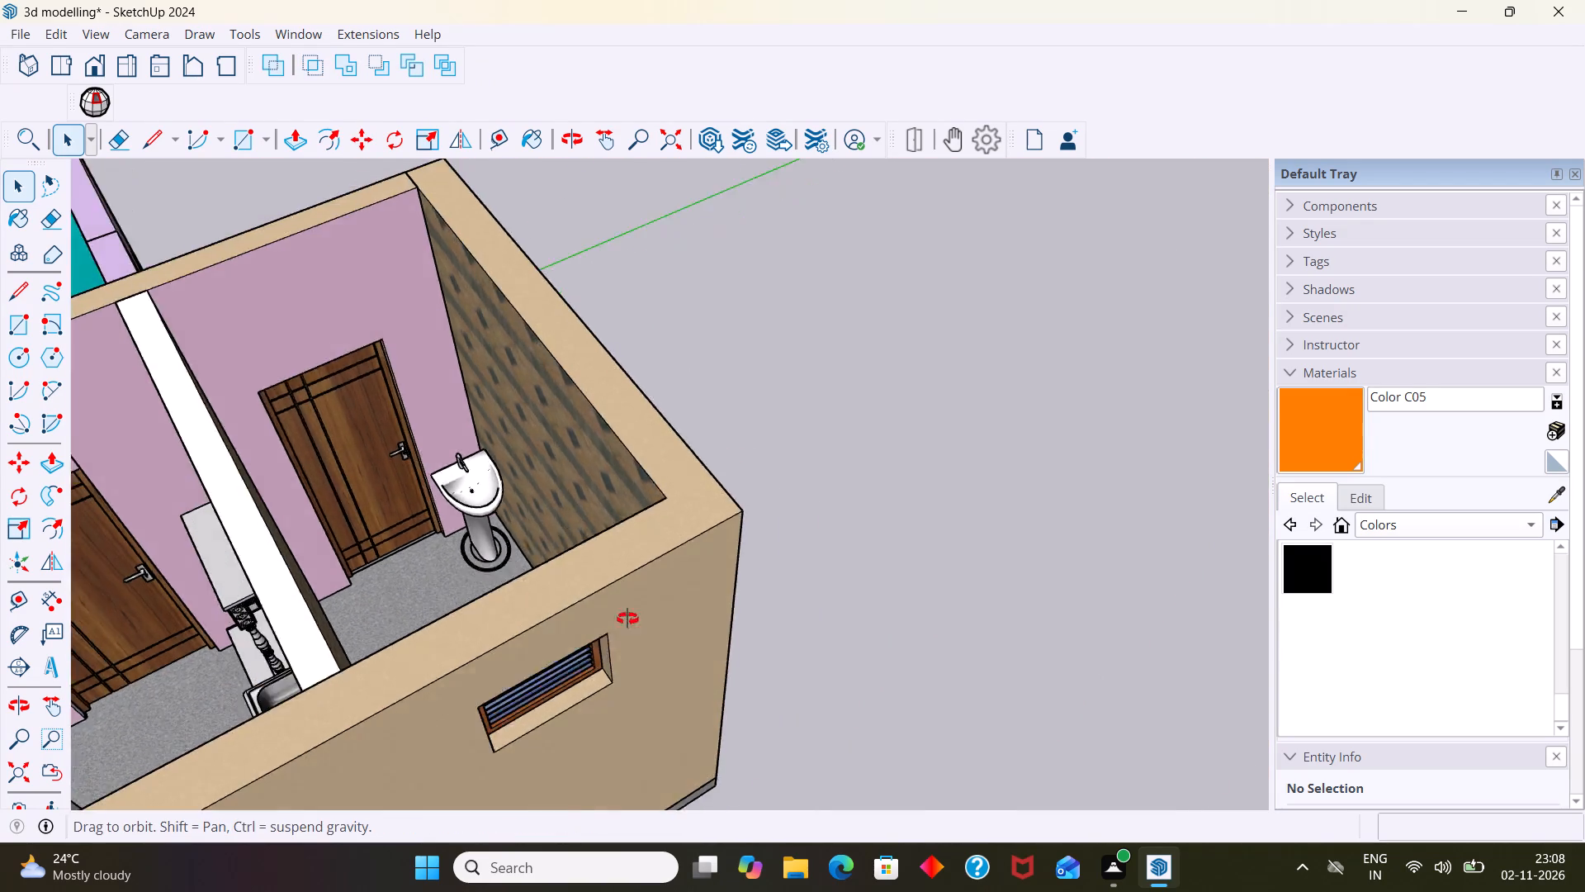
middle_drag(627, 619, 645, 686)
scroll(447, 542, up, 8)
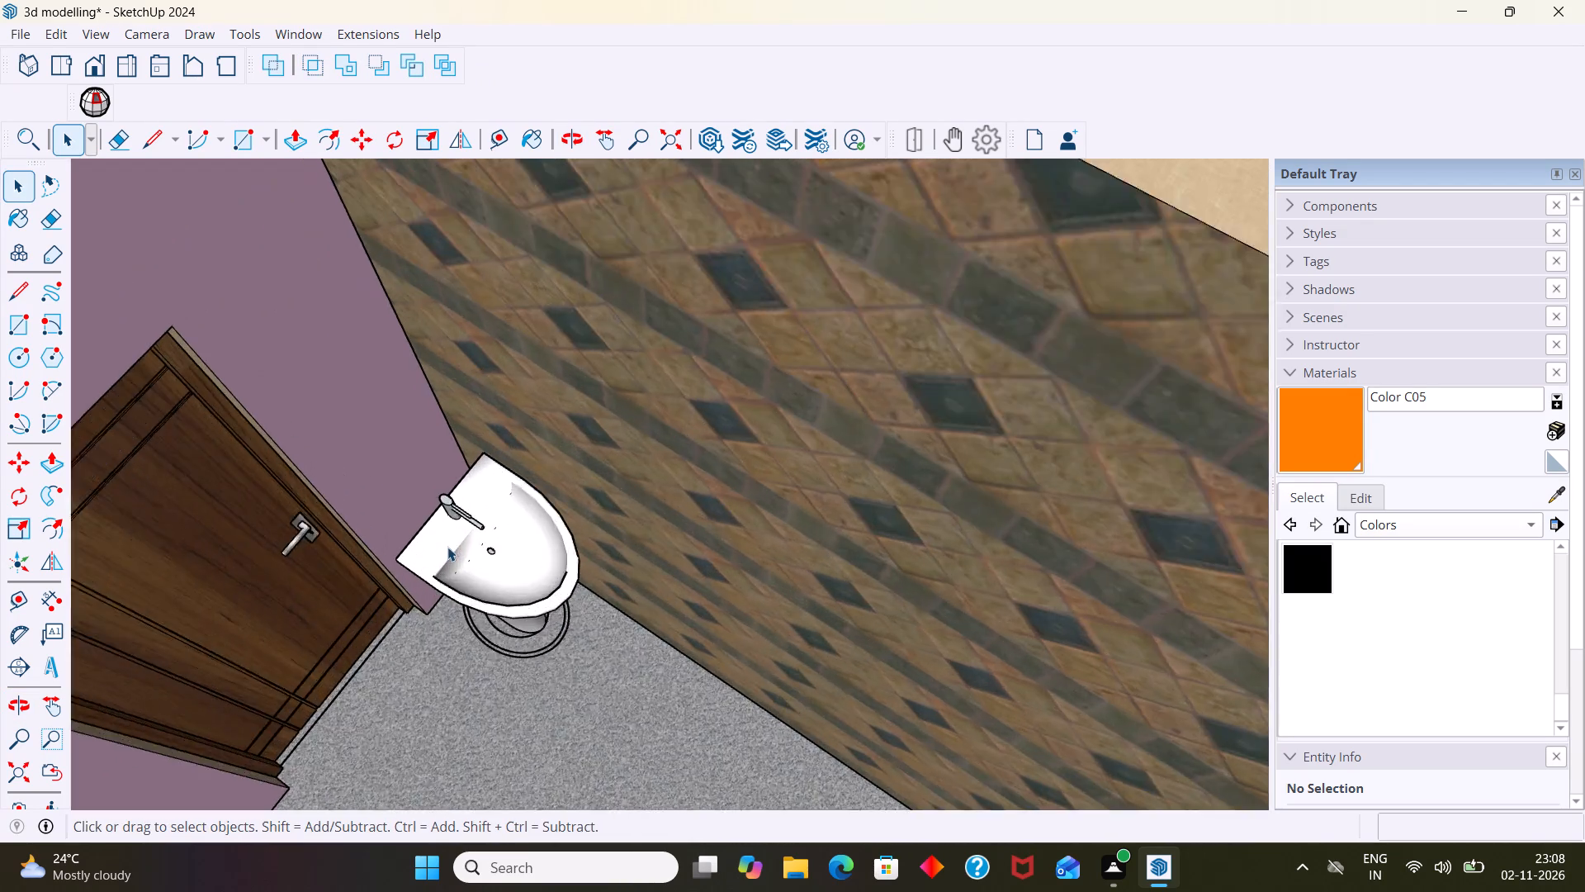
scroll(447, 547, up, 9)
middle_drag(461, 543, 380, 444)
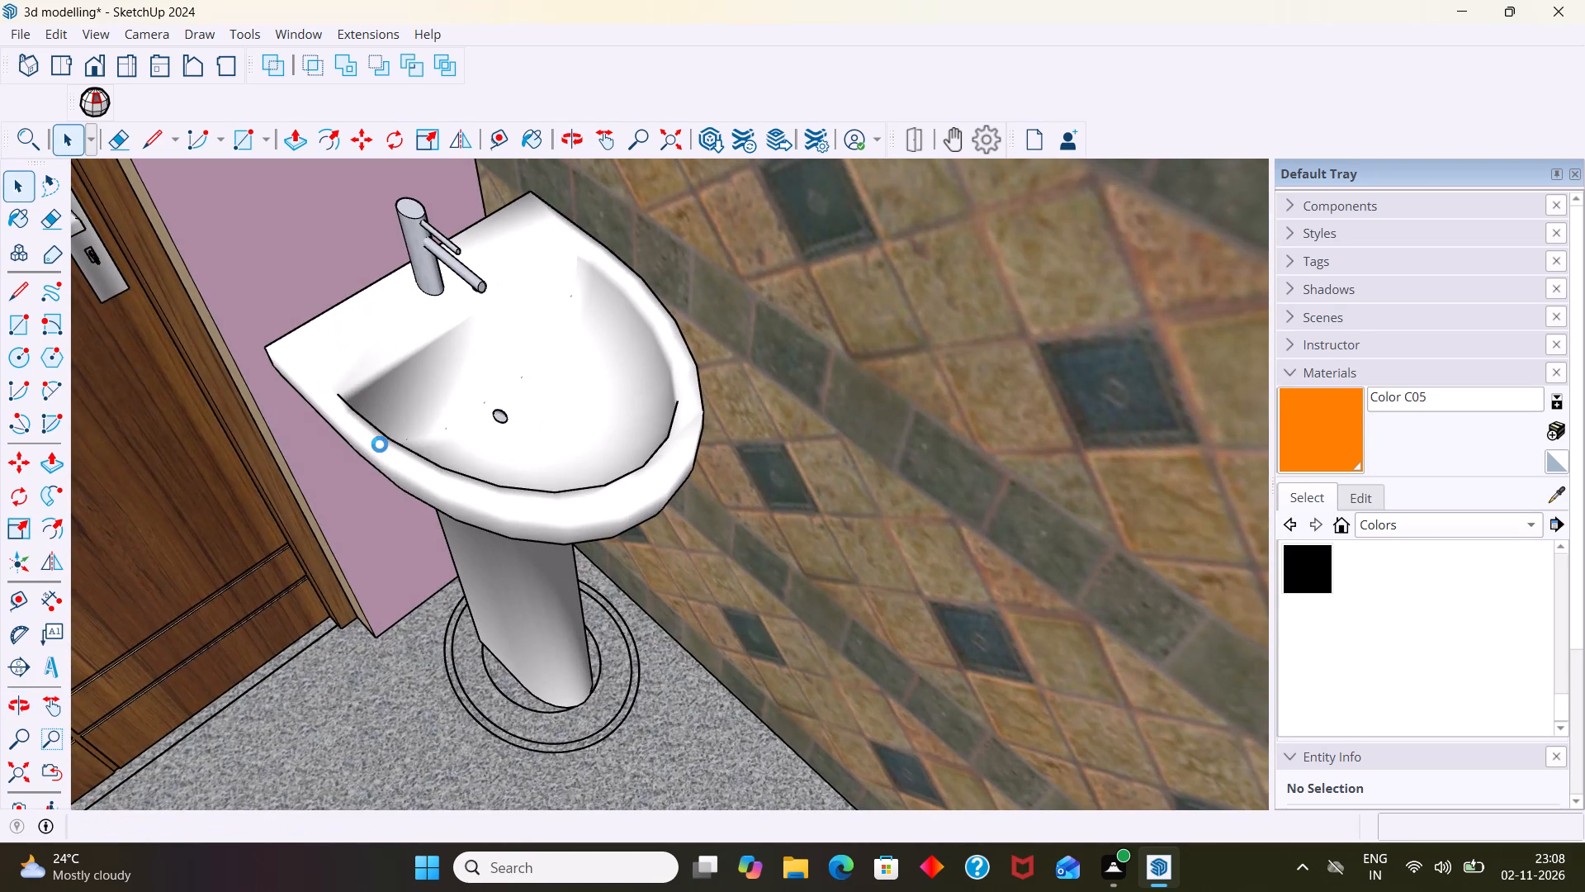
scroll(380, 444, down, 15)
scroll(487, 506, down, 13)
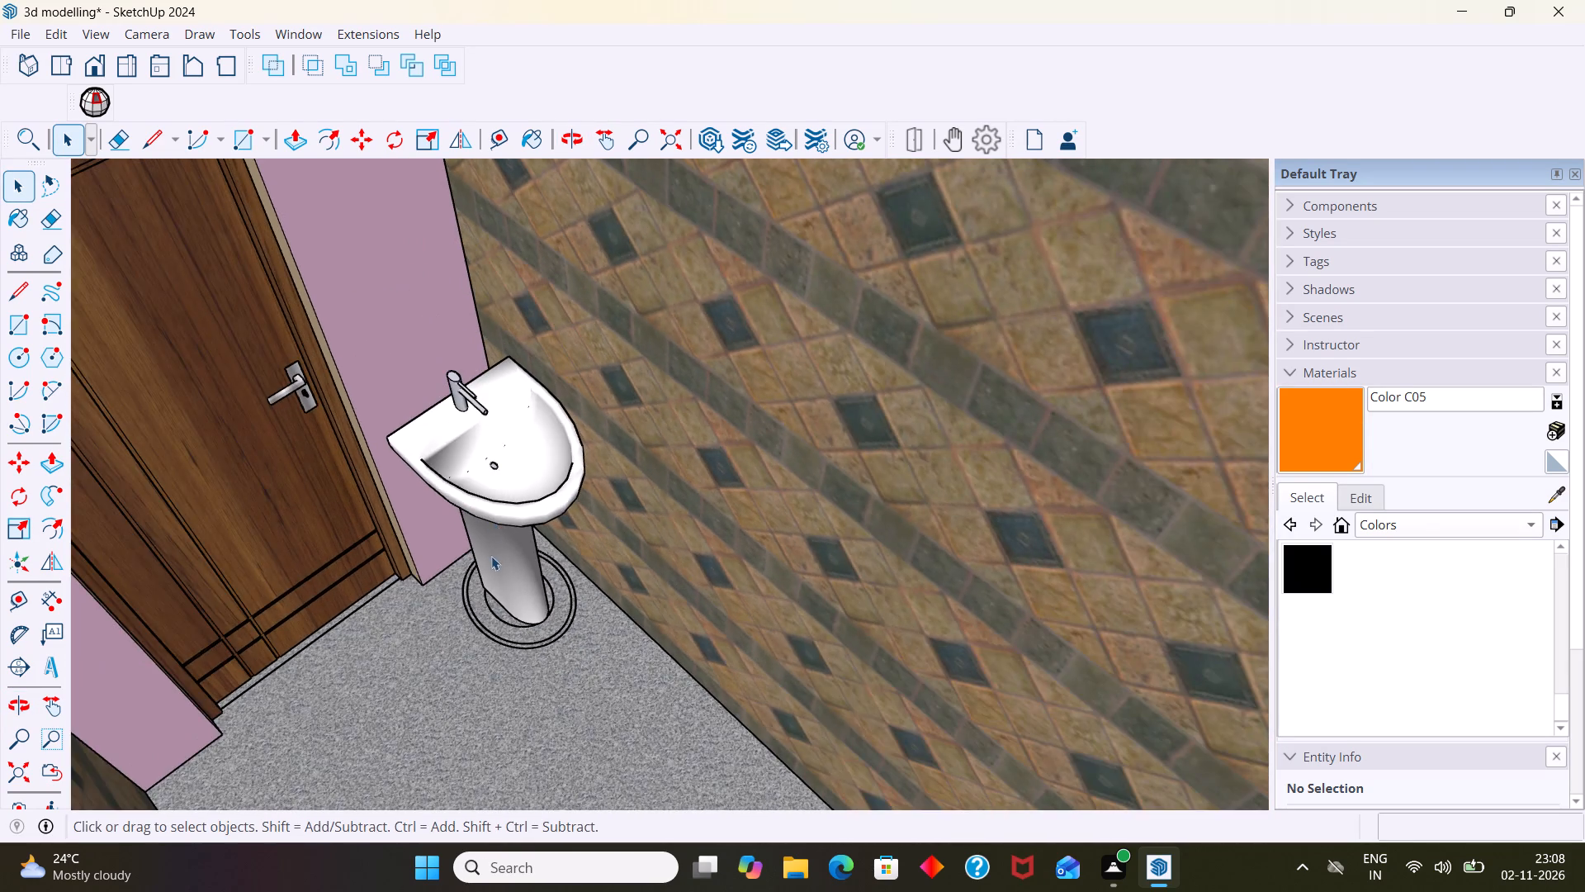
middle_drag(491, 556, 903, 477)
scroll(868, 467, down, 20)
scroll(868, 467, down, 1)
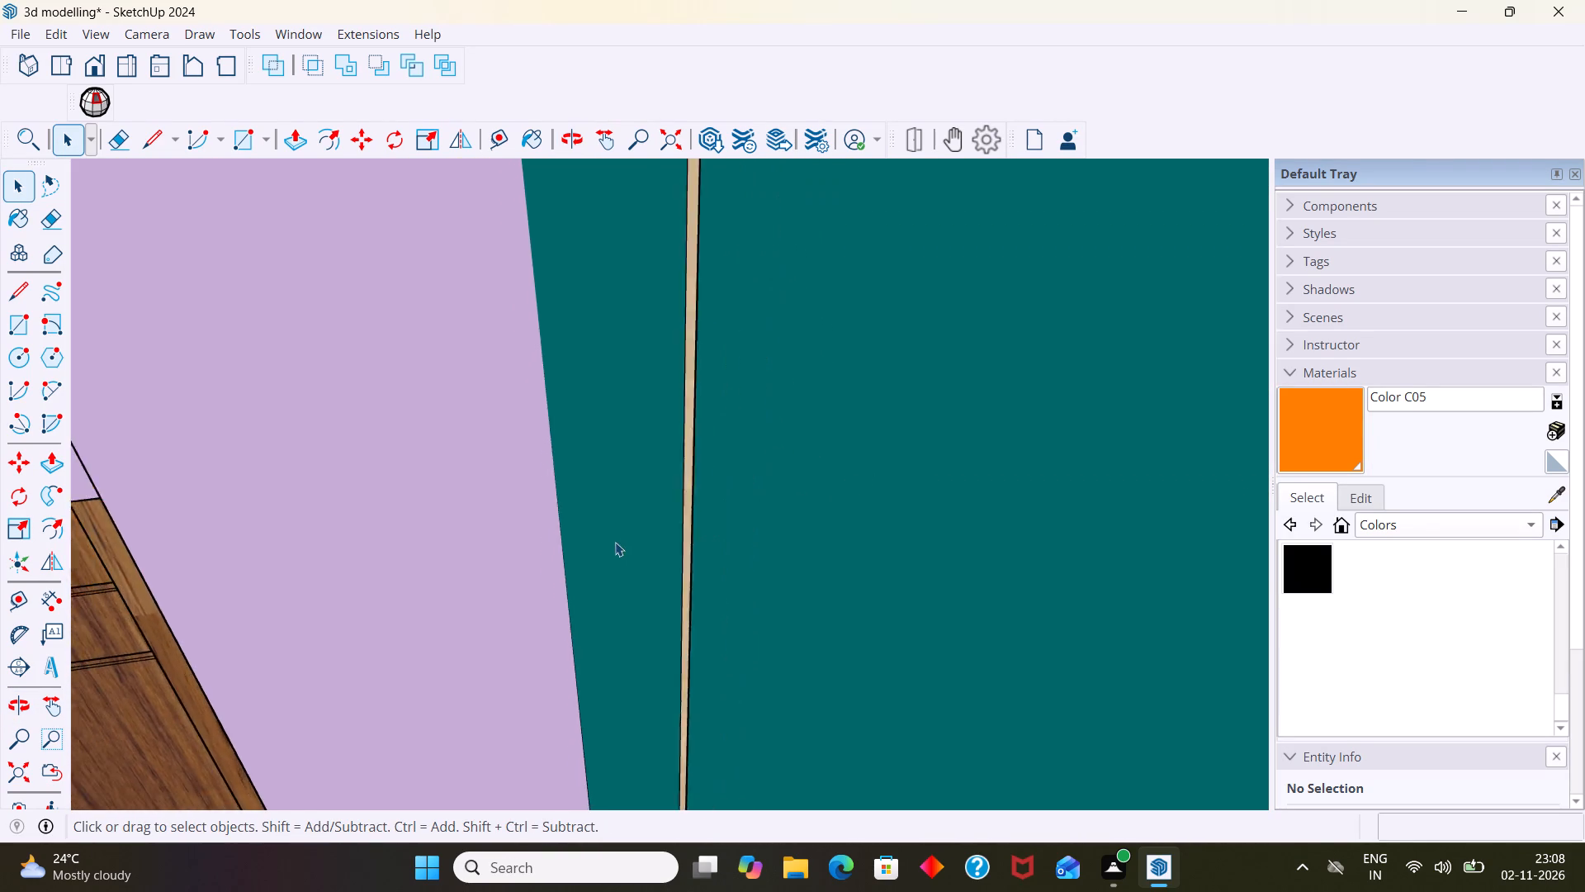
scroll(615, 542, down, 20)
scroll(615, 542, down, 8)
middle_drag(504, 588, 622, 592)
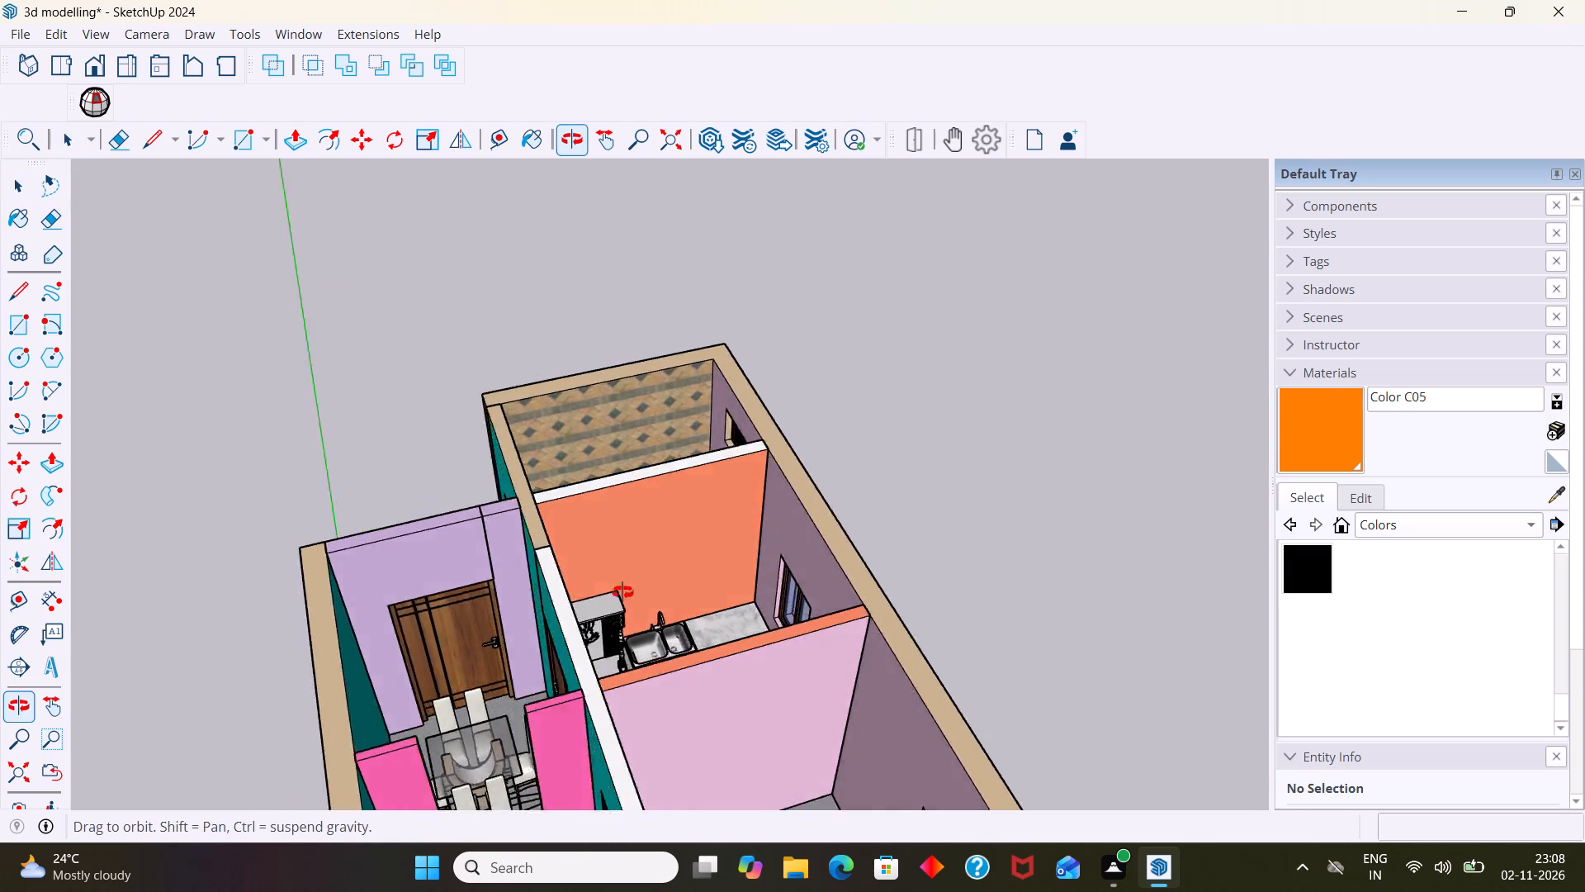
middle_drag(622, 592, 941, 579)
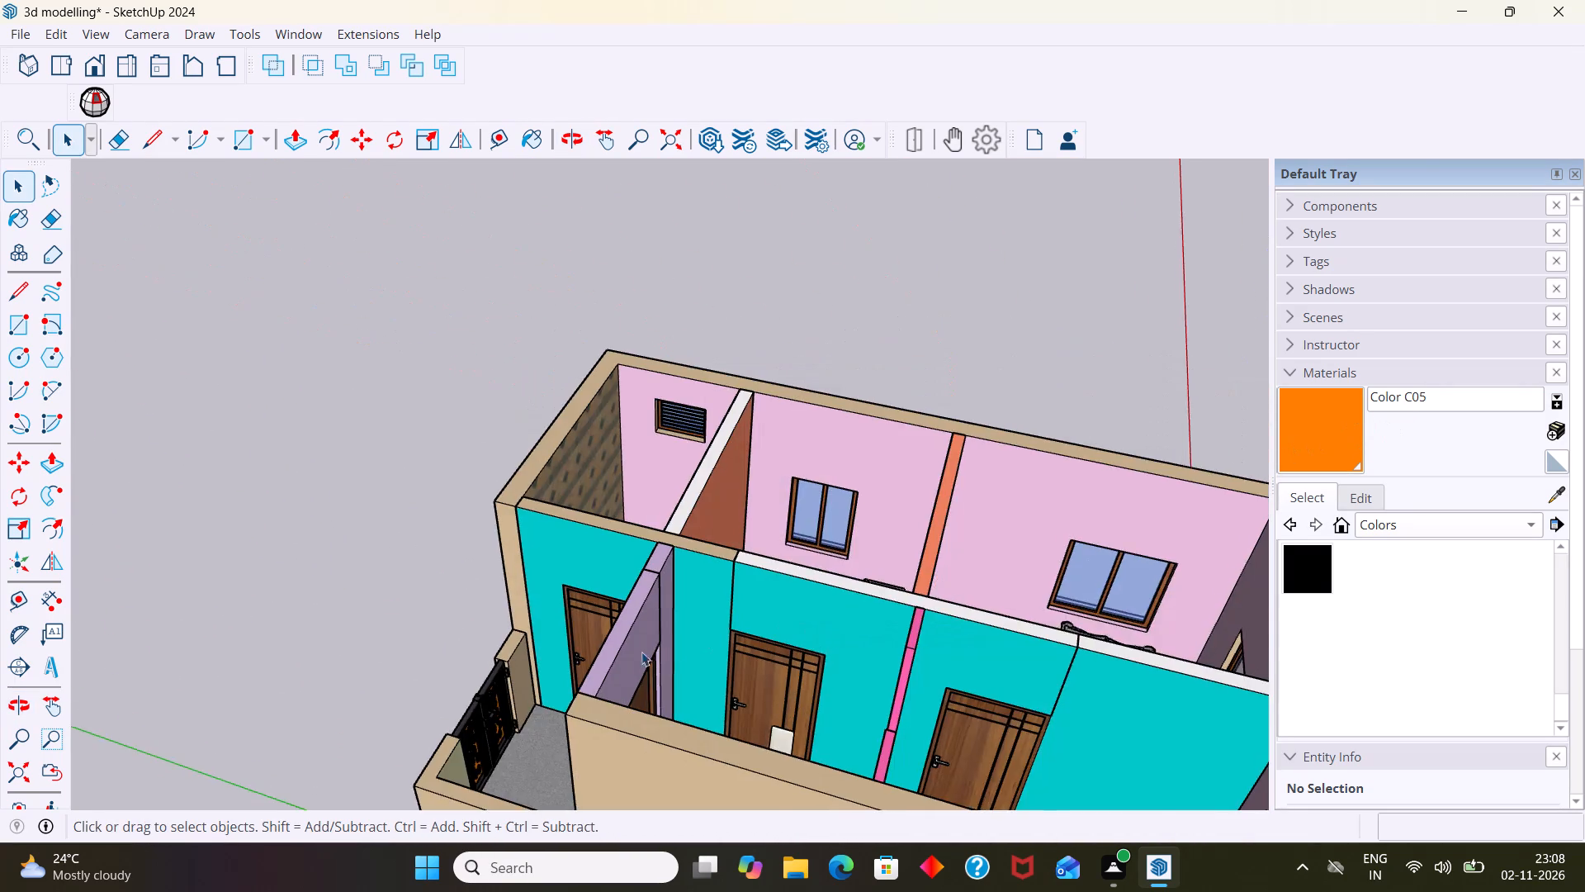
scroll(598, 657, up, 11)
middle_drag(585, 660, 624, 841)
scroll(530, 643, up, 7)
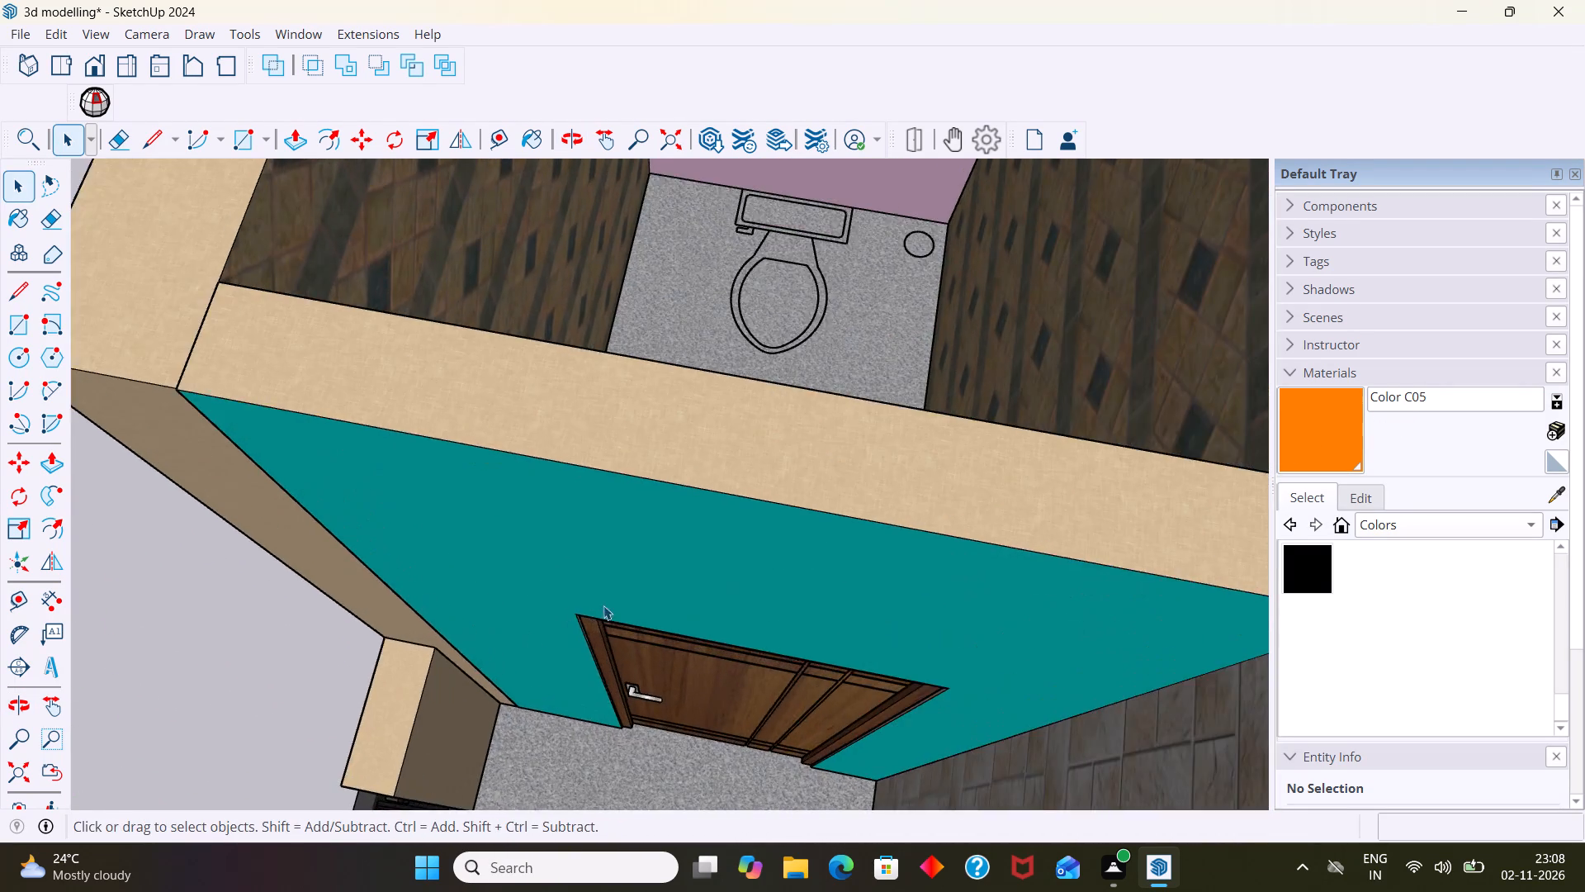
middle_drag(605, 605, 661, 728)
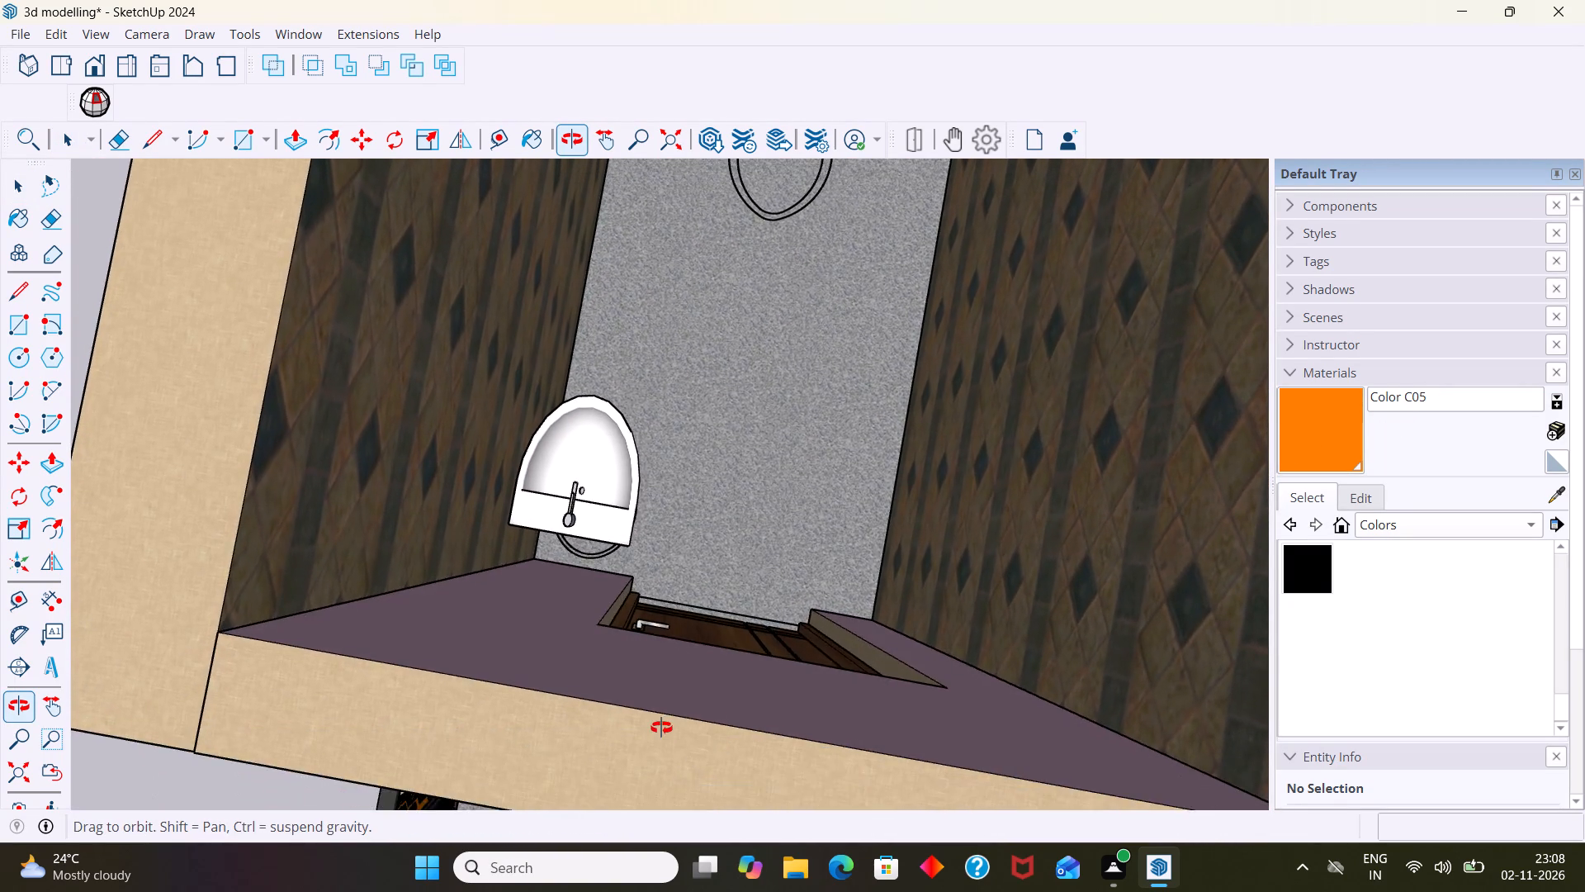
middle_drag(661, 728, 619, 811)
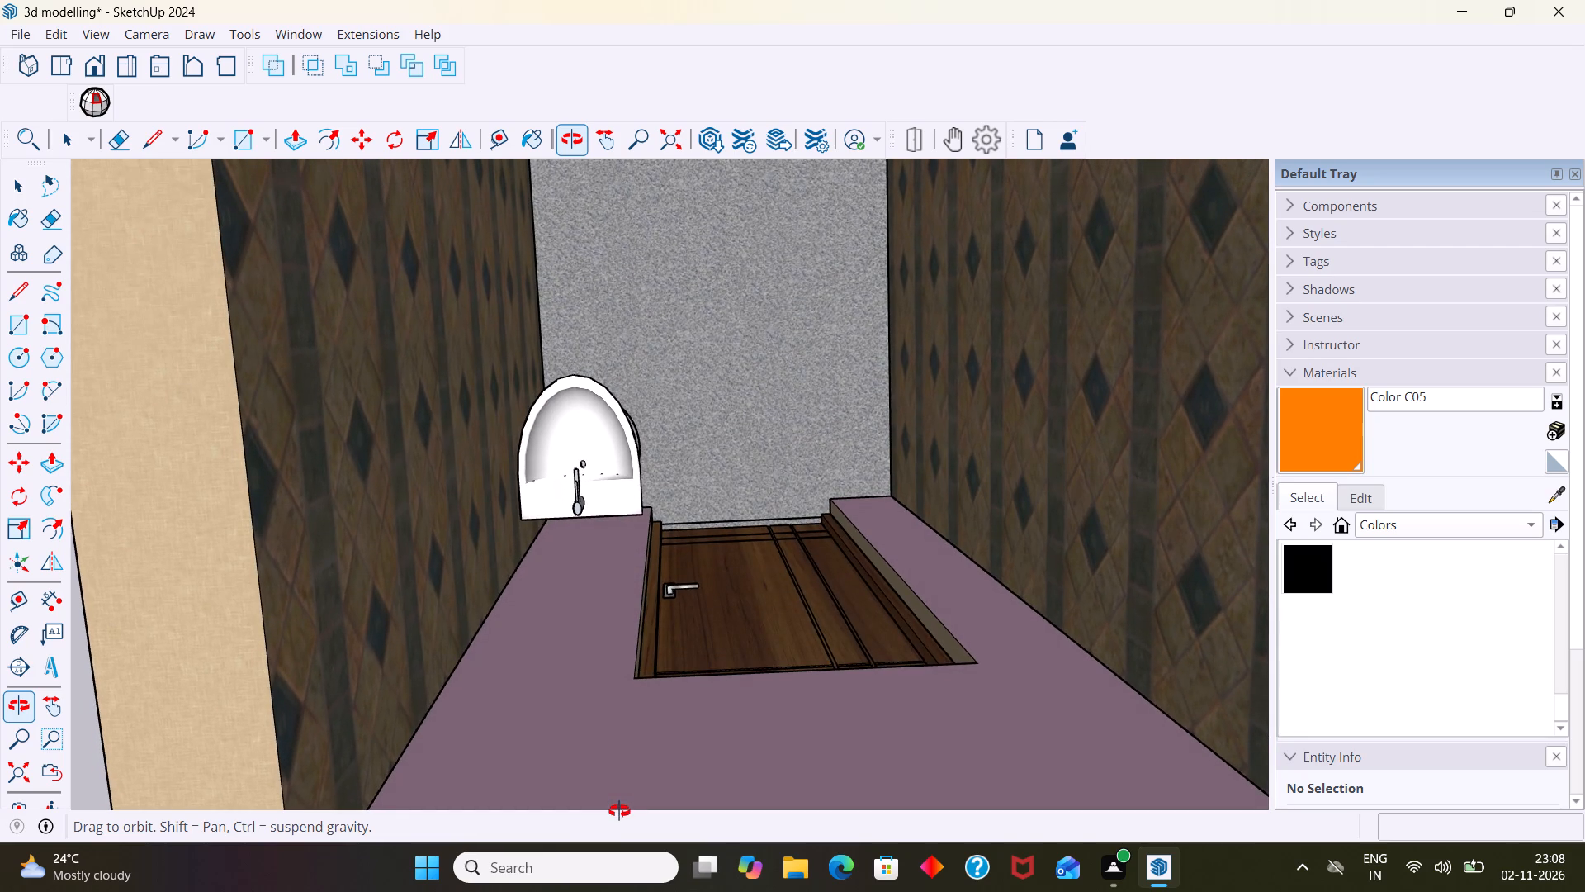
middle_drag(619, 811, 584, 668)
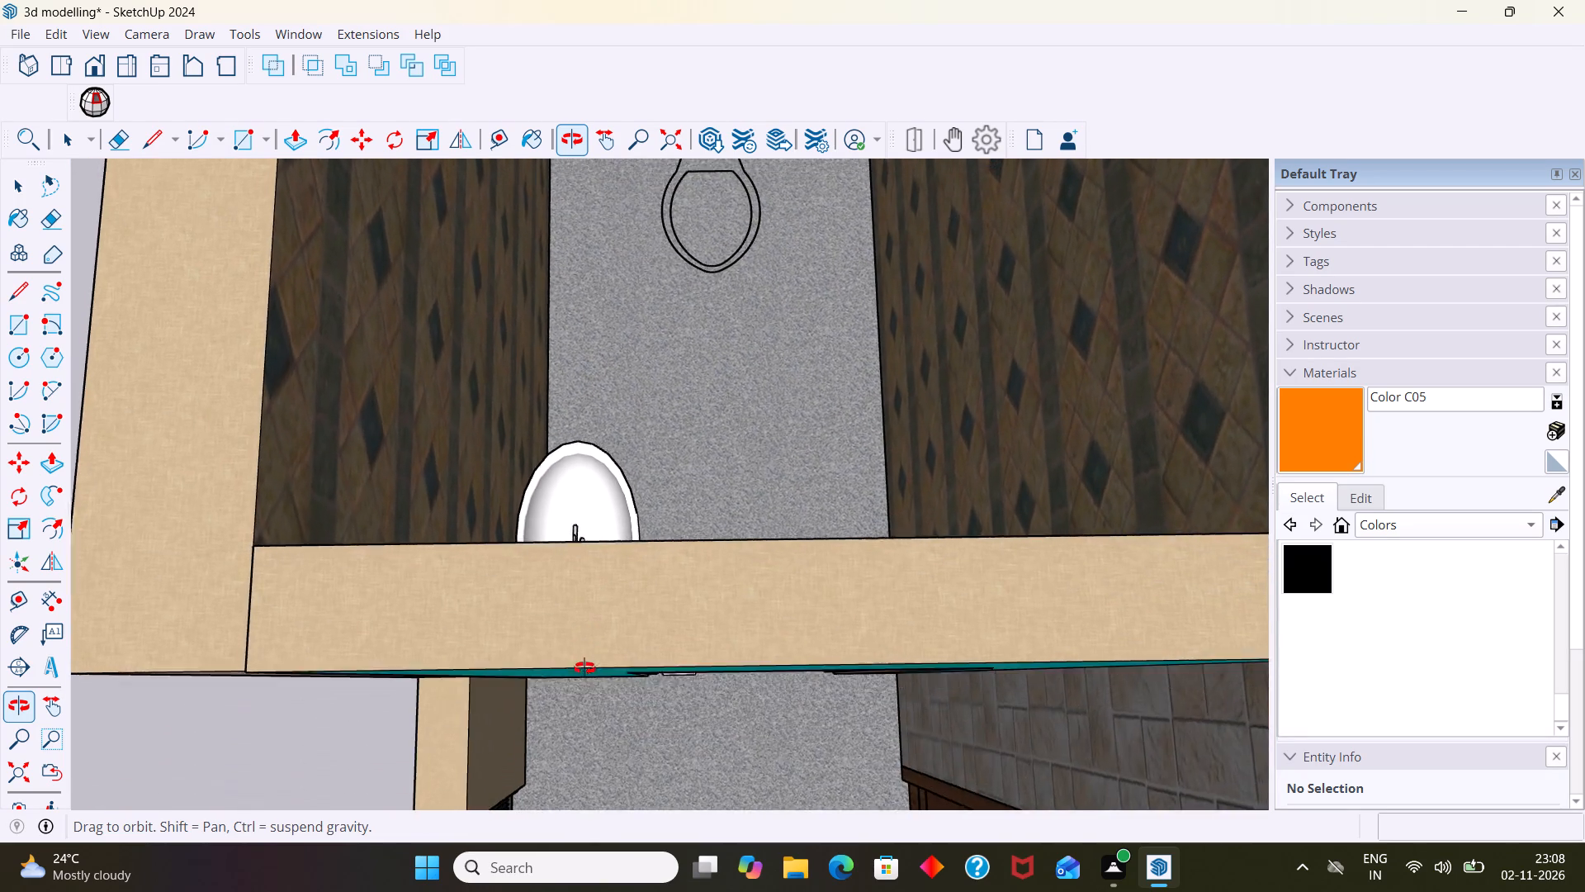
middle_drag(584, 668, 175, 713)
scroll(542, 599, down, 4)
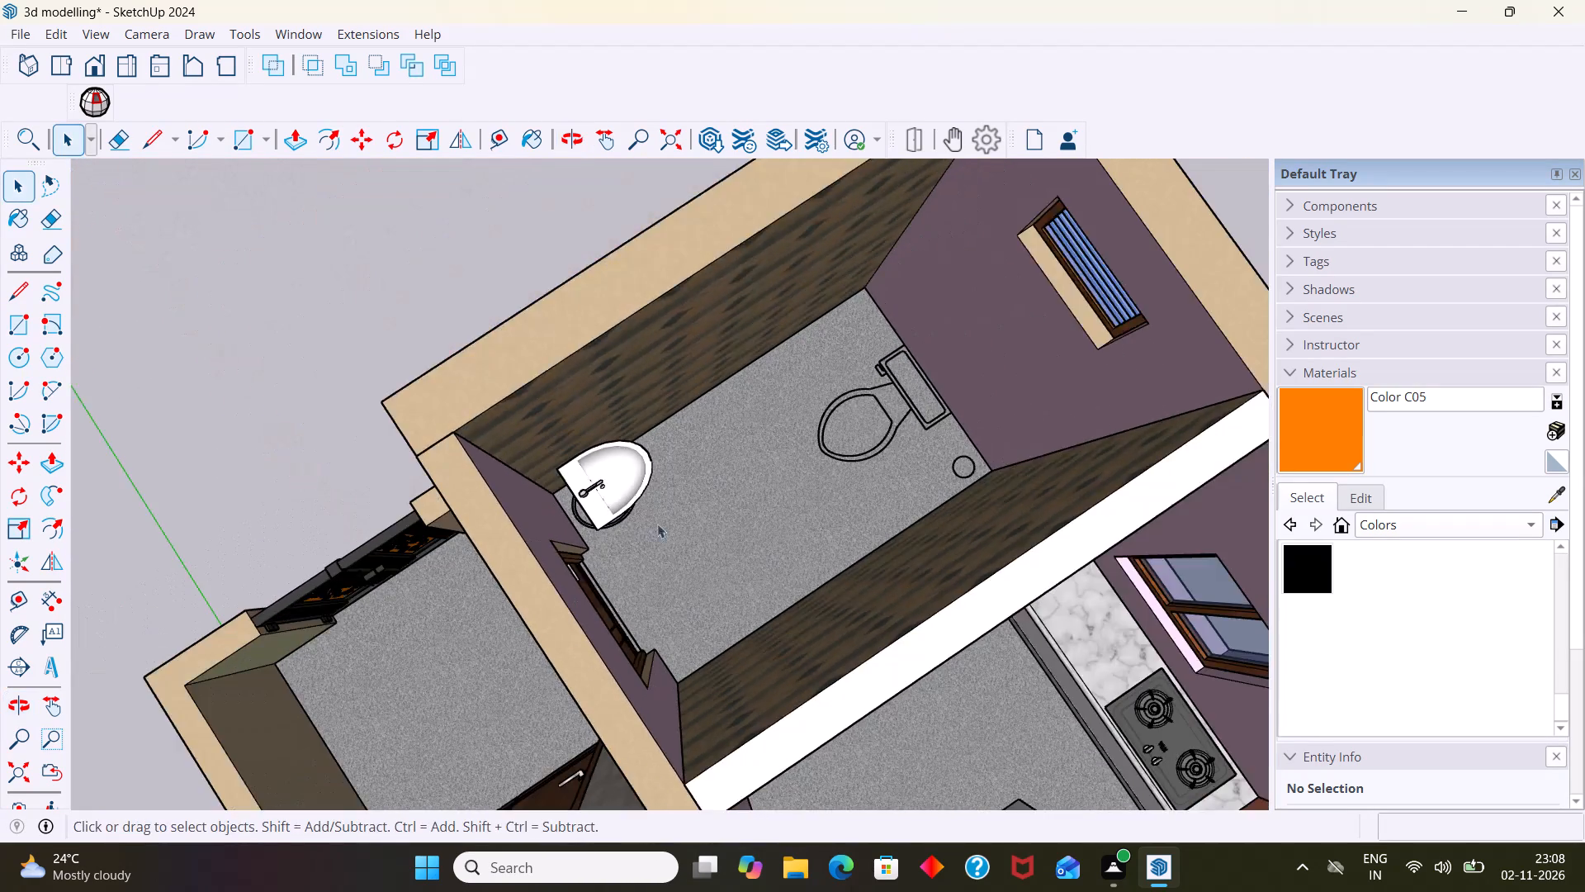
scroll(657, 524, down, 5)
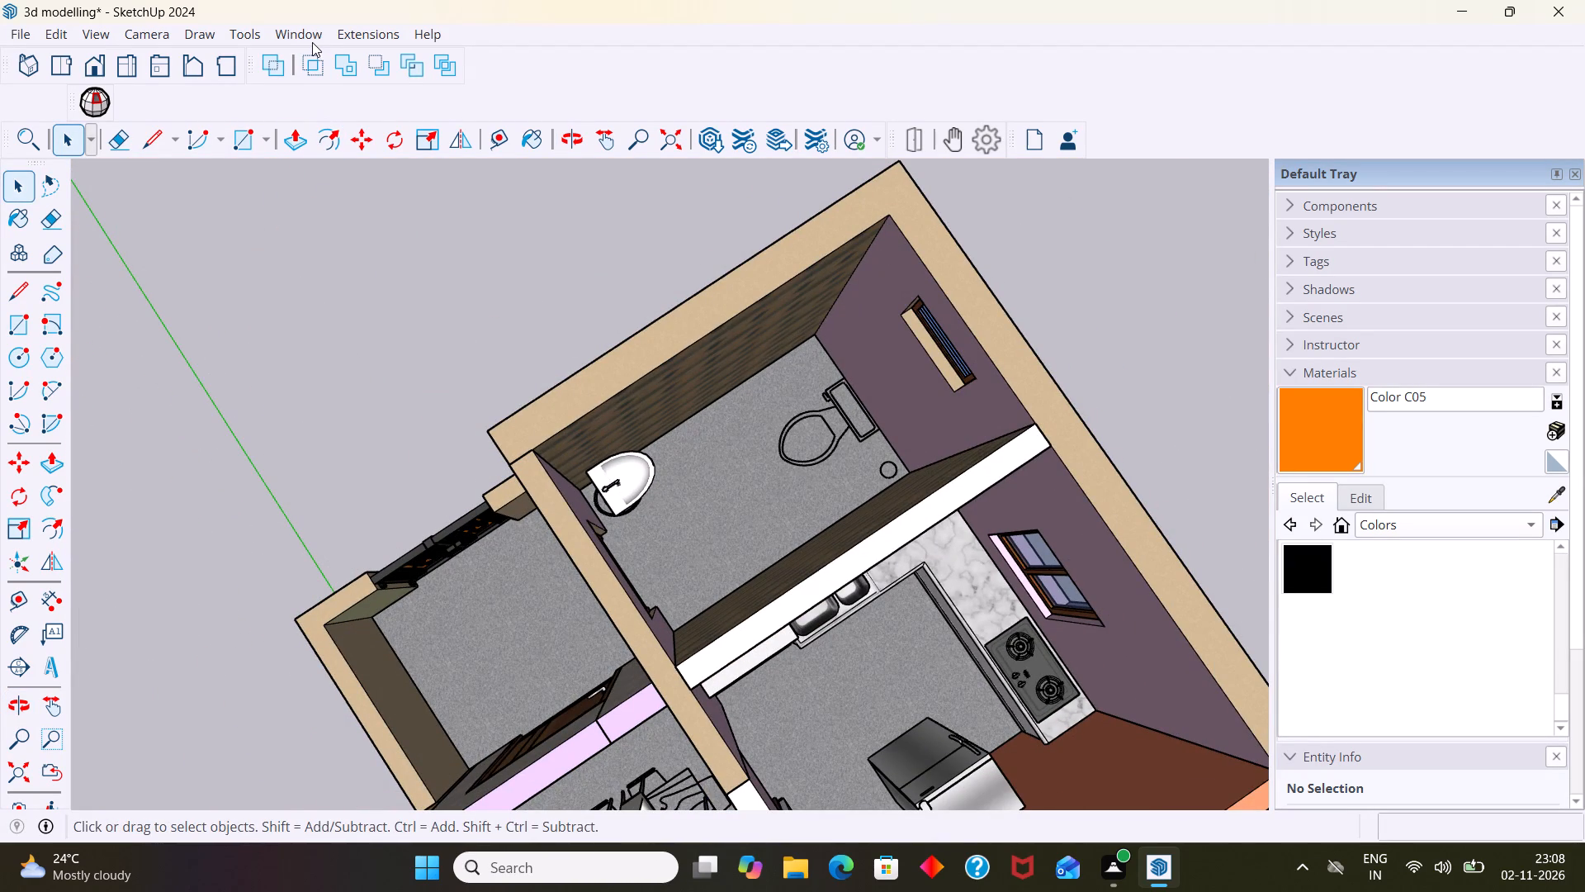
Search the 3D Warehouse for "toilet", replacing the previous search term.
click(312, 41)
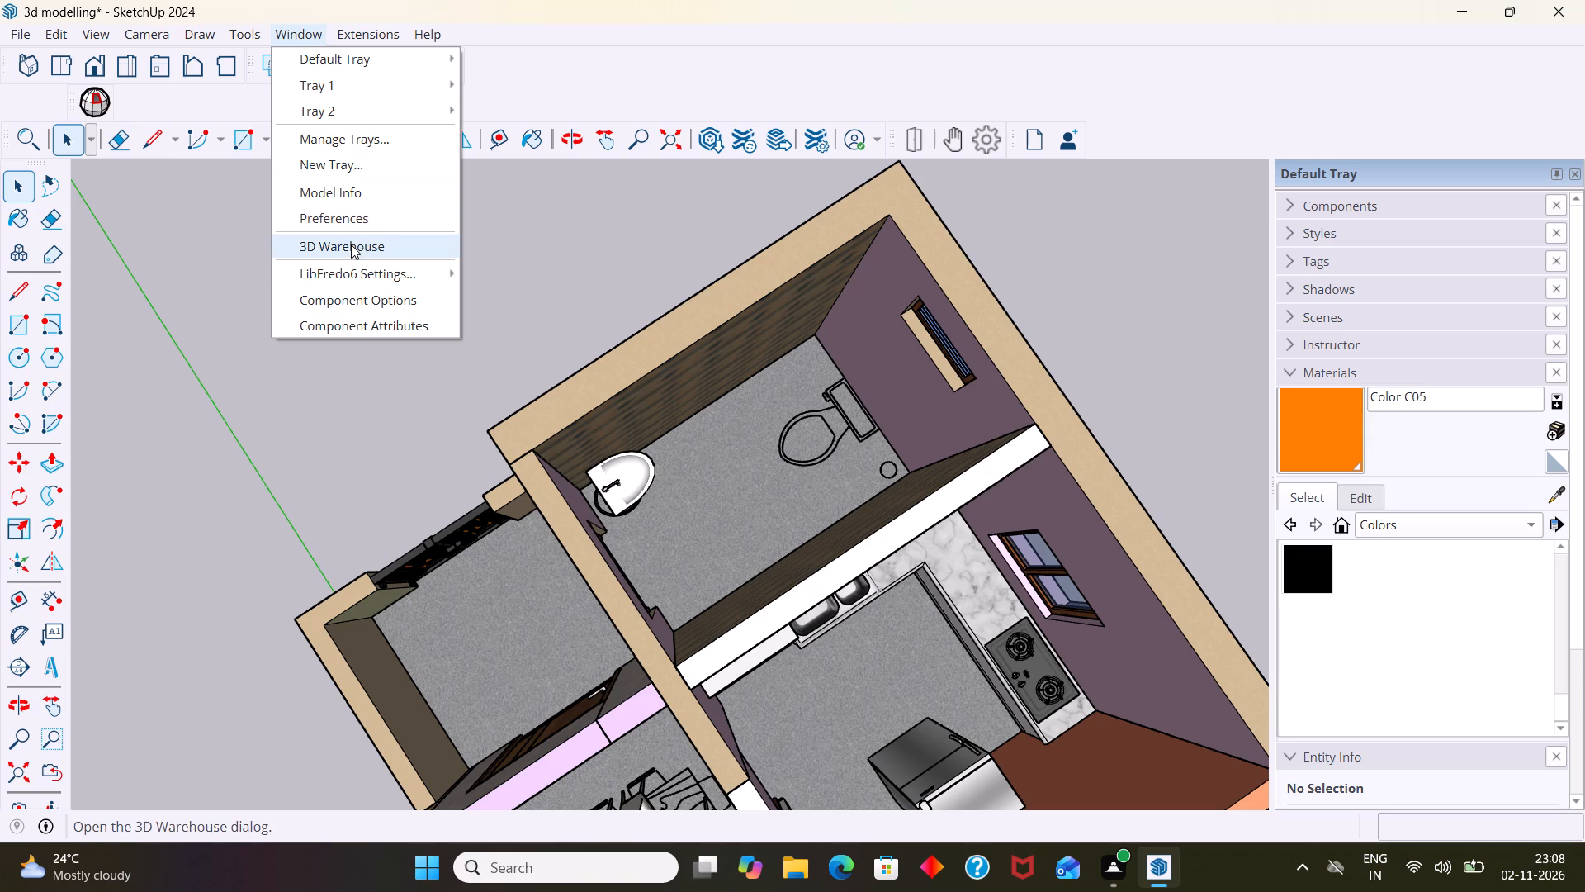
click(351, 245)
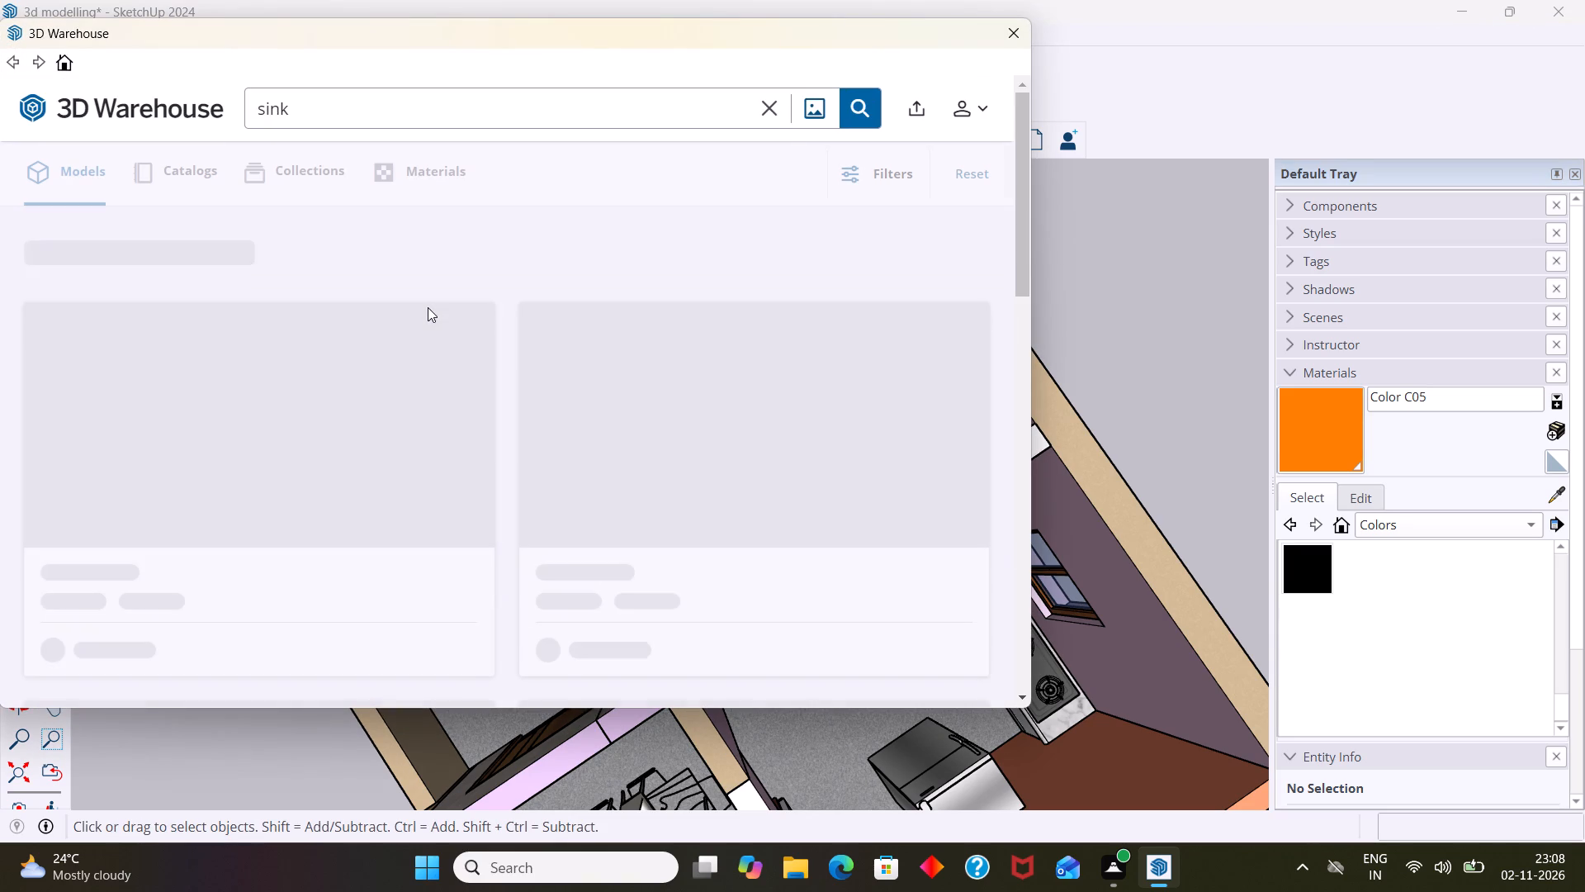
click(322, 107)
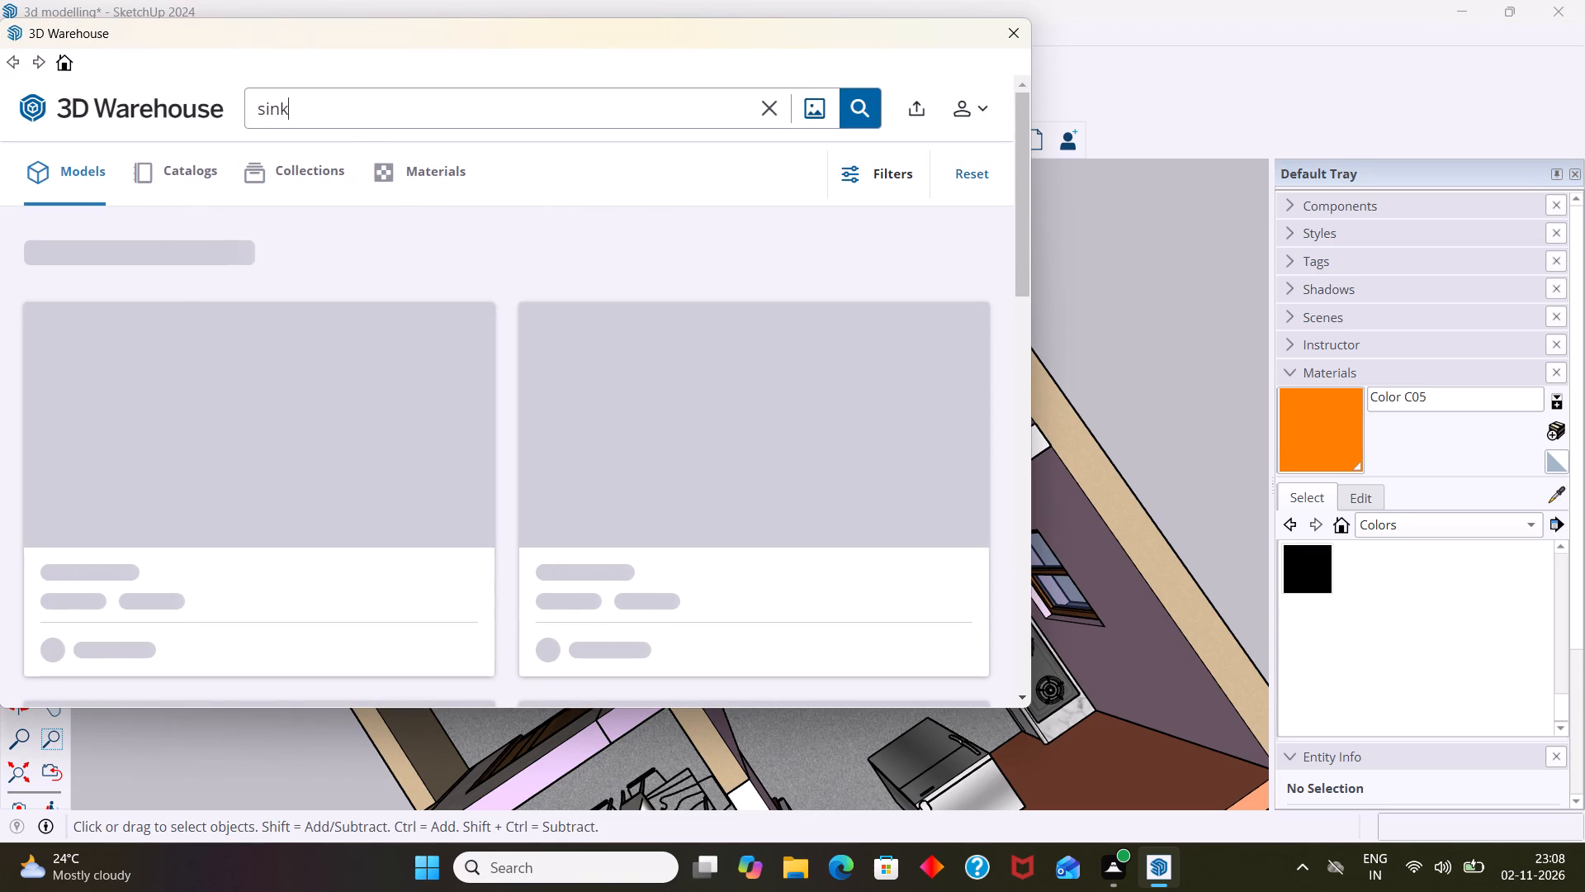
key(BackSpace)
key(BackSpace)
key(BackSpace)
key(BackSpace)
key(BackSpace)
key(BackSpace)
key(BackSpace)
key(BackSpace)
key(BackSpace)
key(BackSpace)
key(BackSpace)
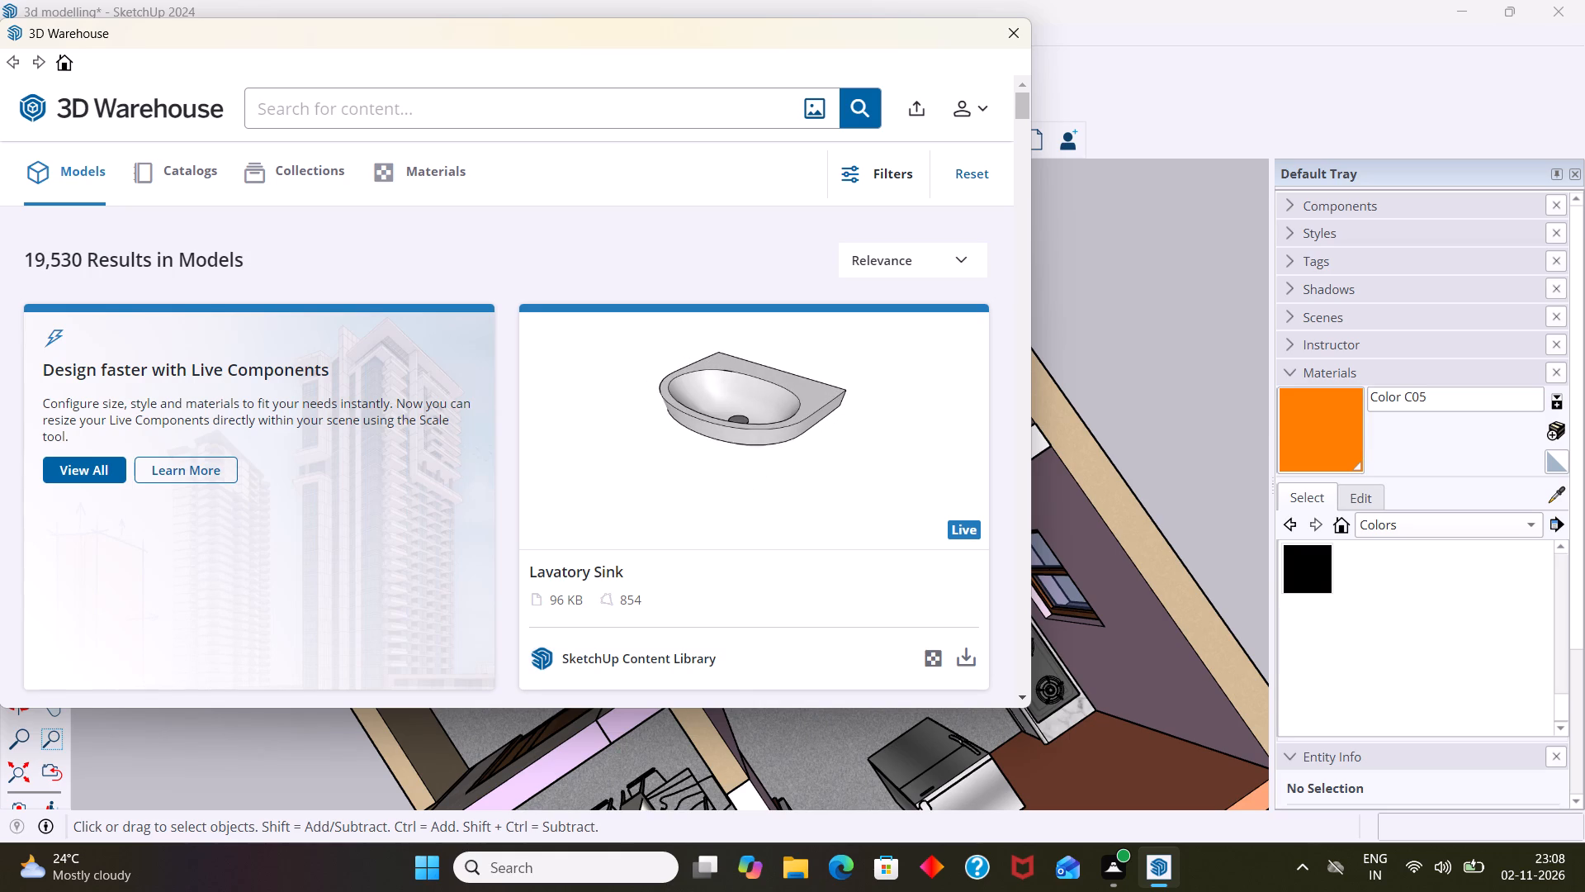
text(toil)
text(et)
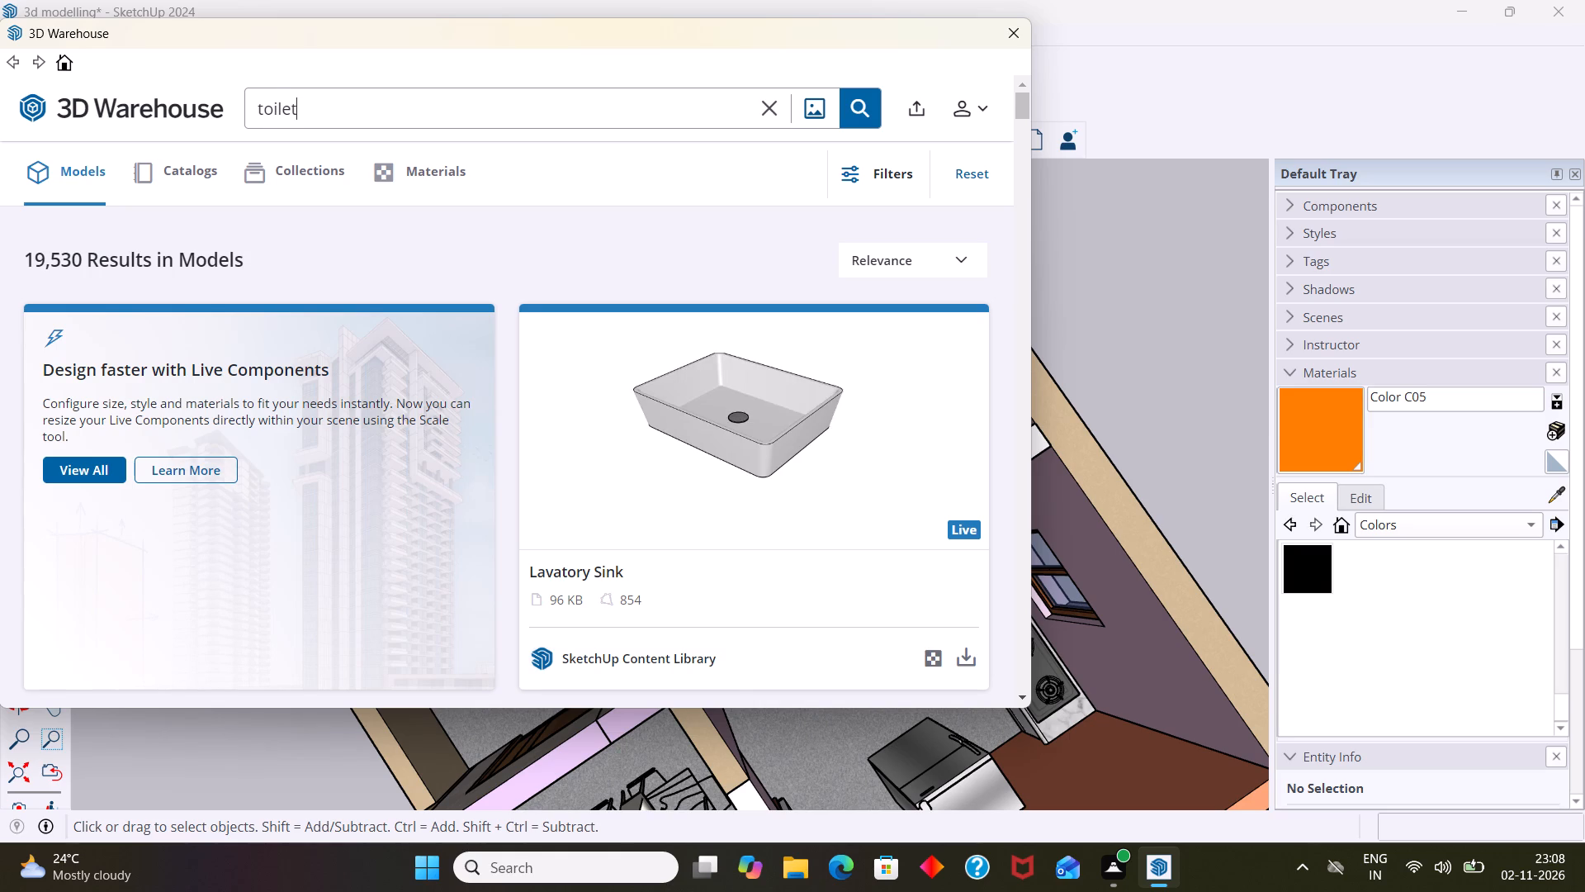
click(849, 105)
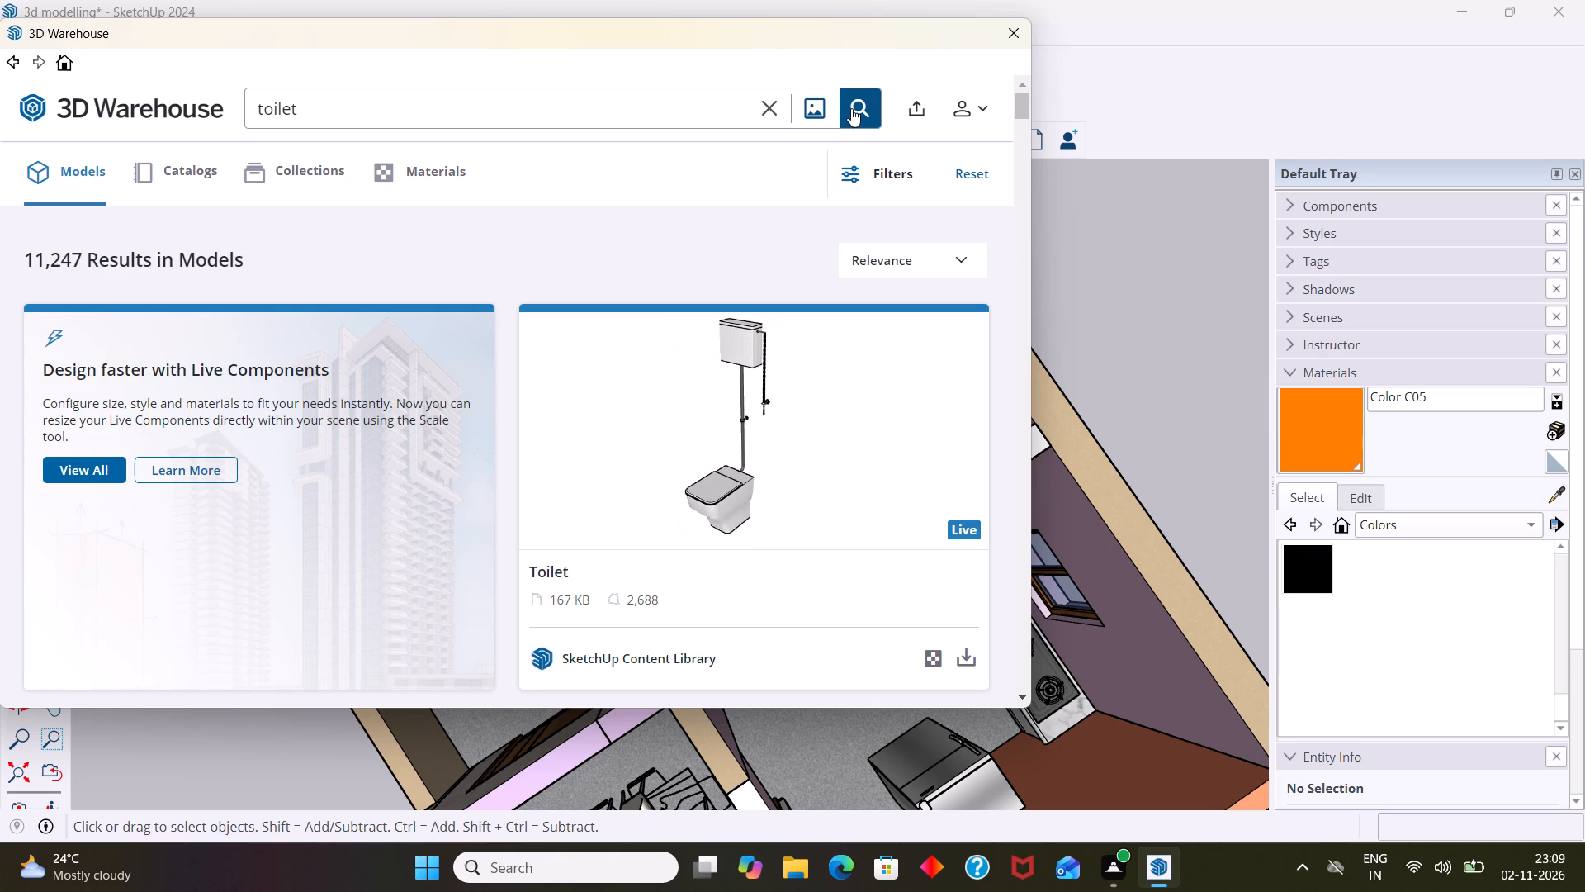
Find the 695 KB Toilet with a close-coupled cistern among the results and load it into the house model.
scroll(792, 439, down, 3)
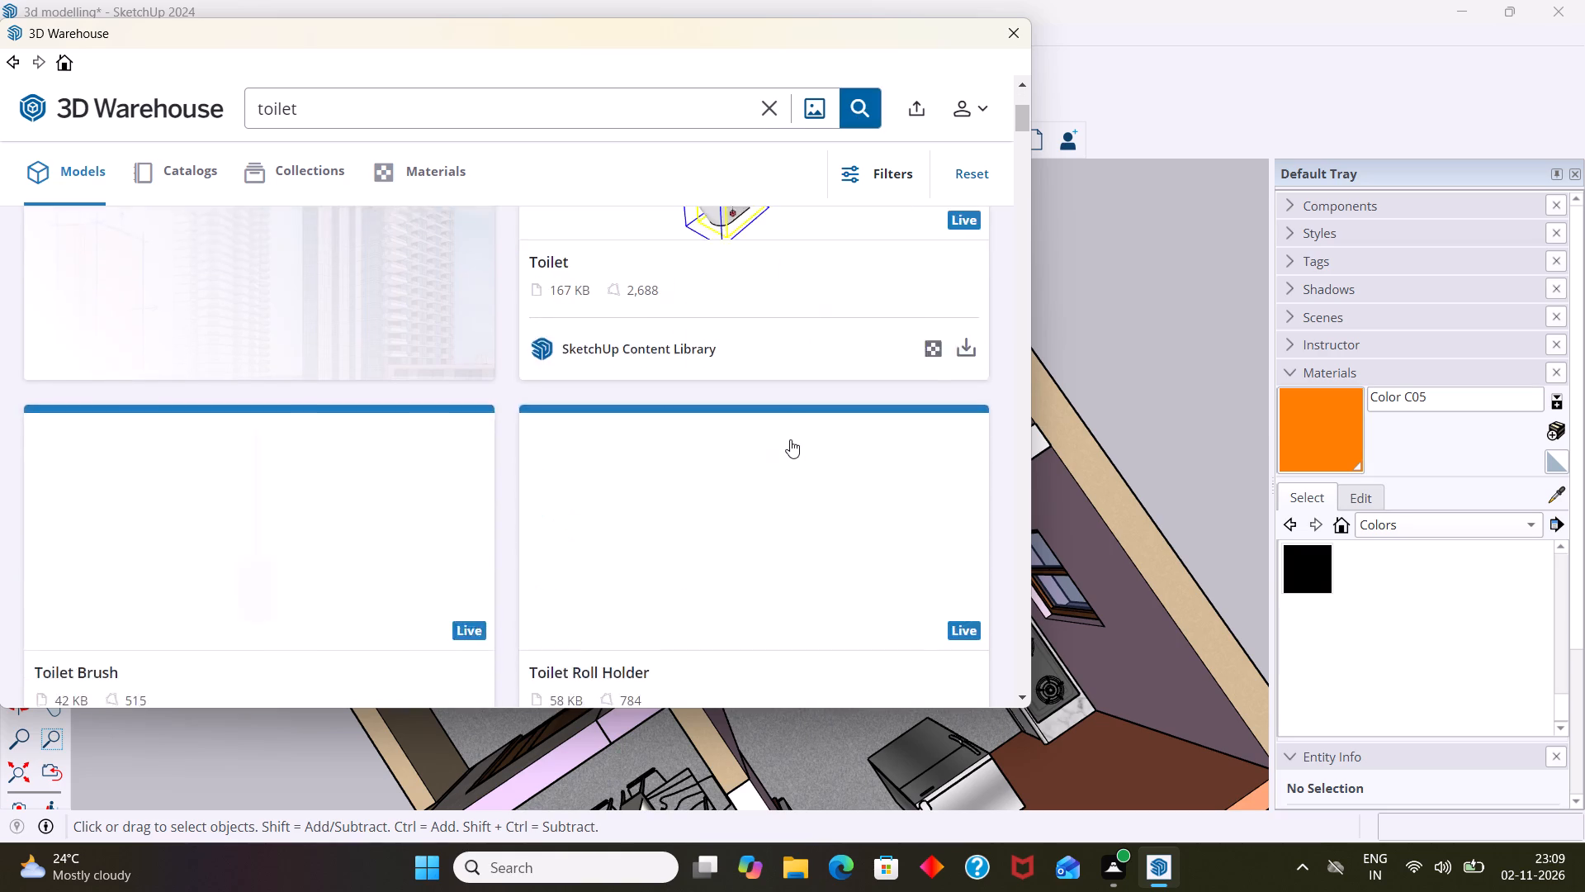
scroll(790, 439, down, 3)
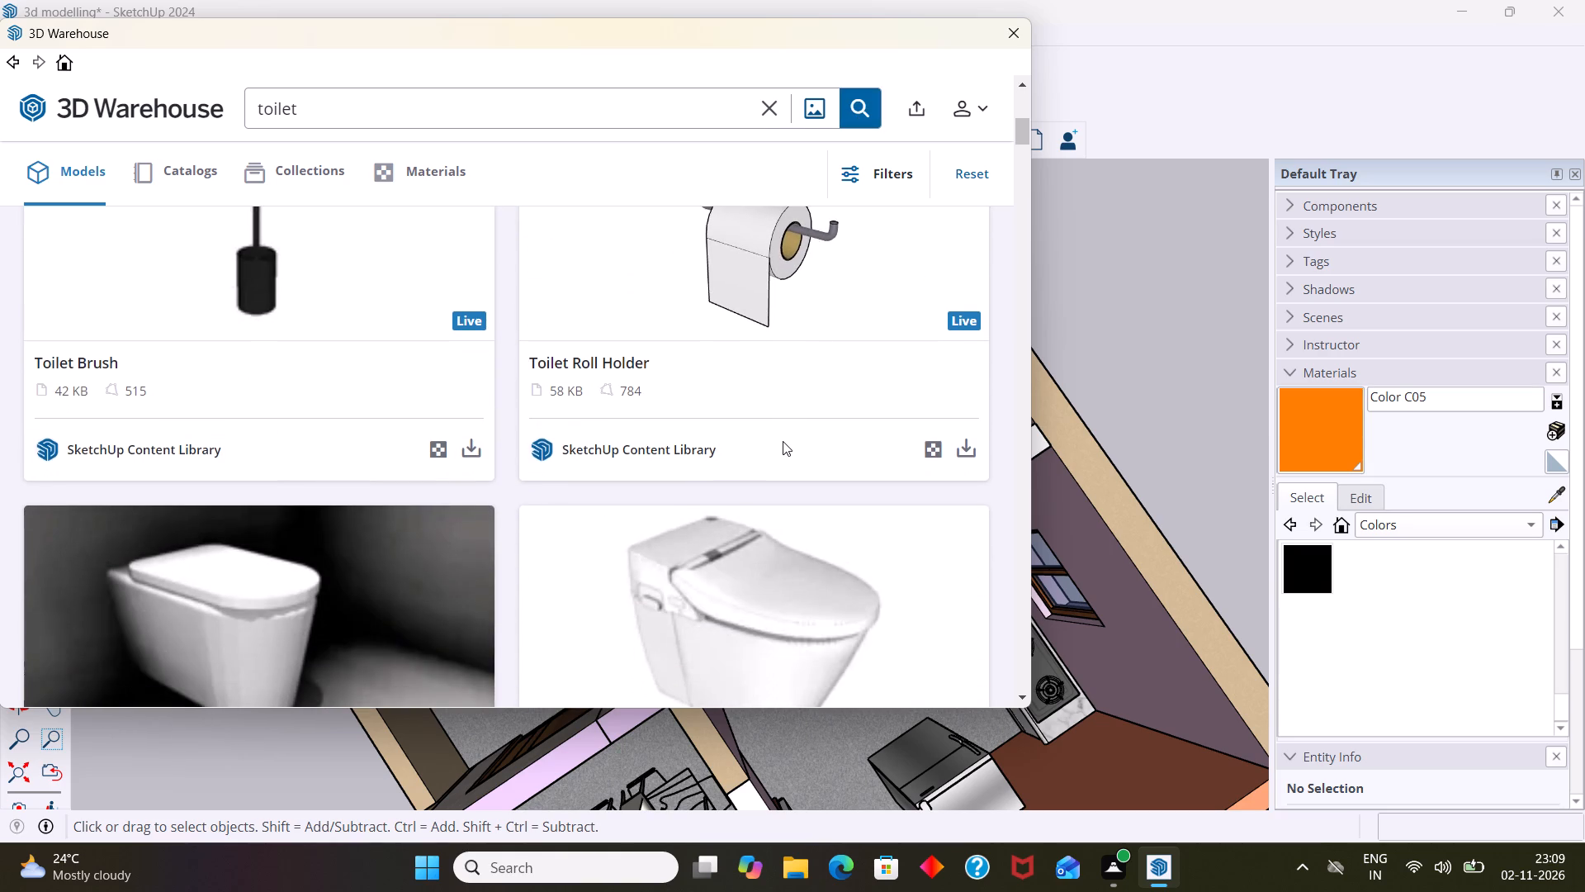
scroll(783, 441, down, 3)
scroll(779, 441, up, 1)
scroll(779, 441, down, 3)
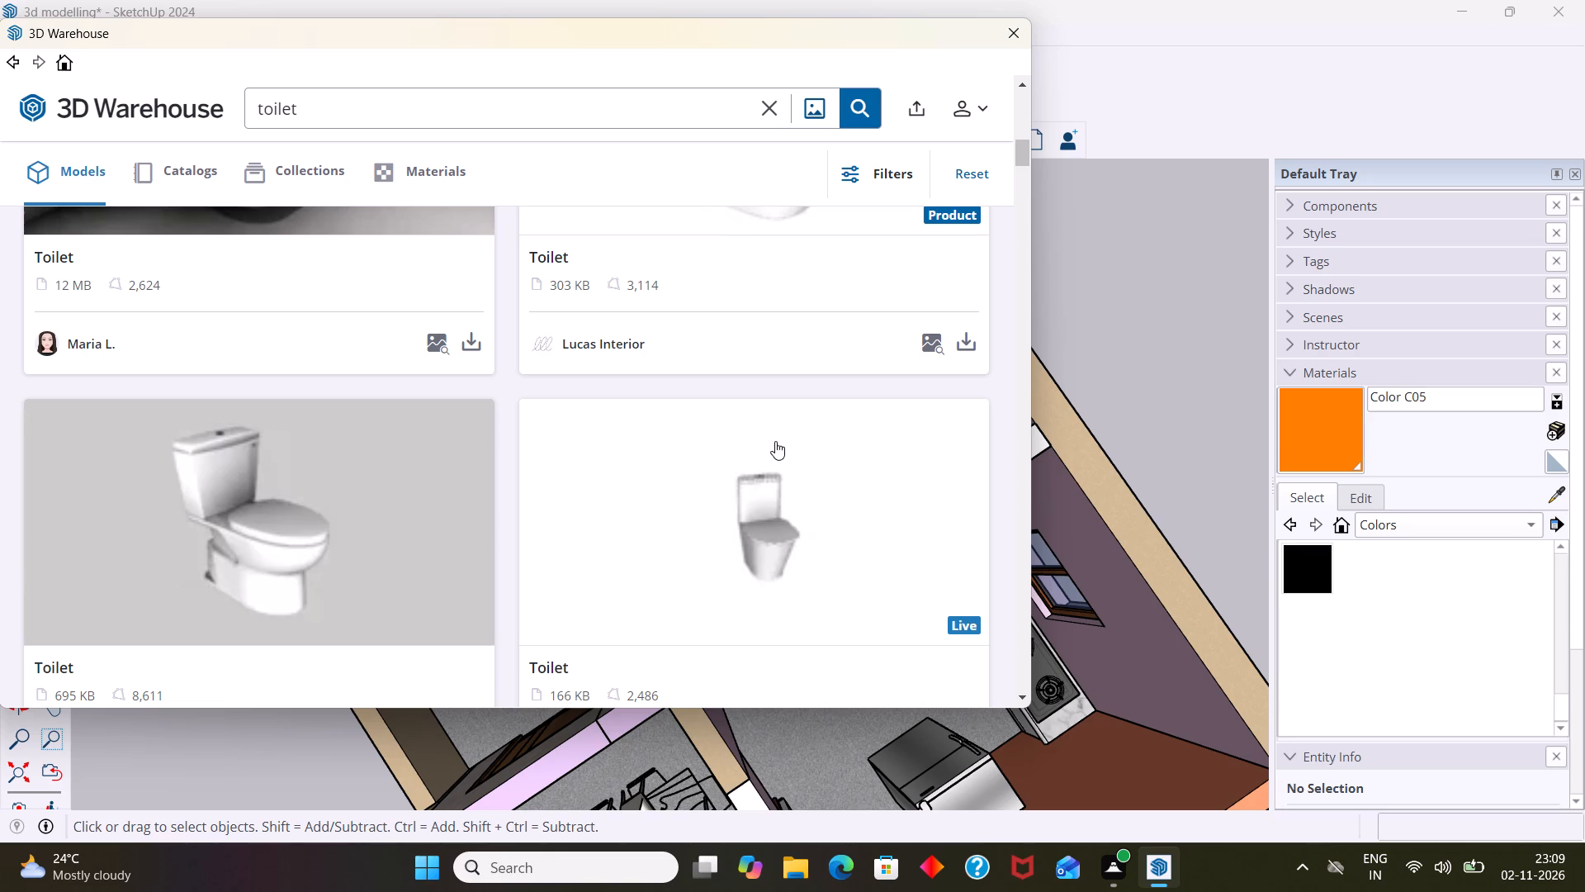
scroll(331, 588, down, 1)
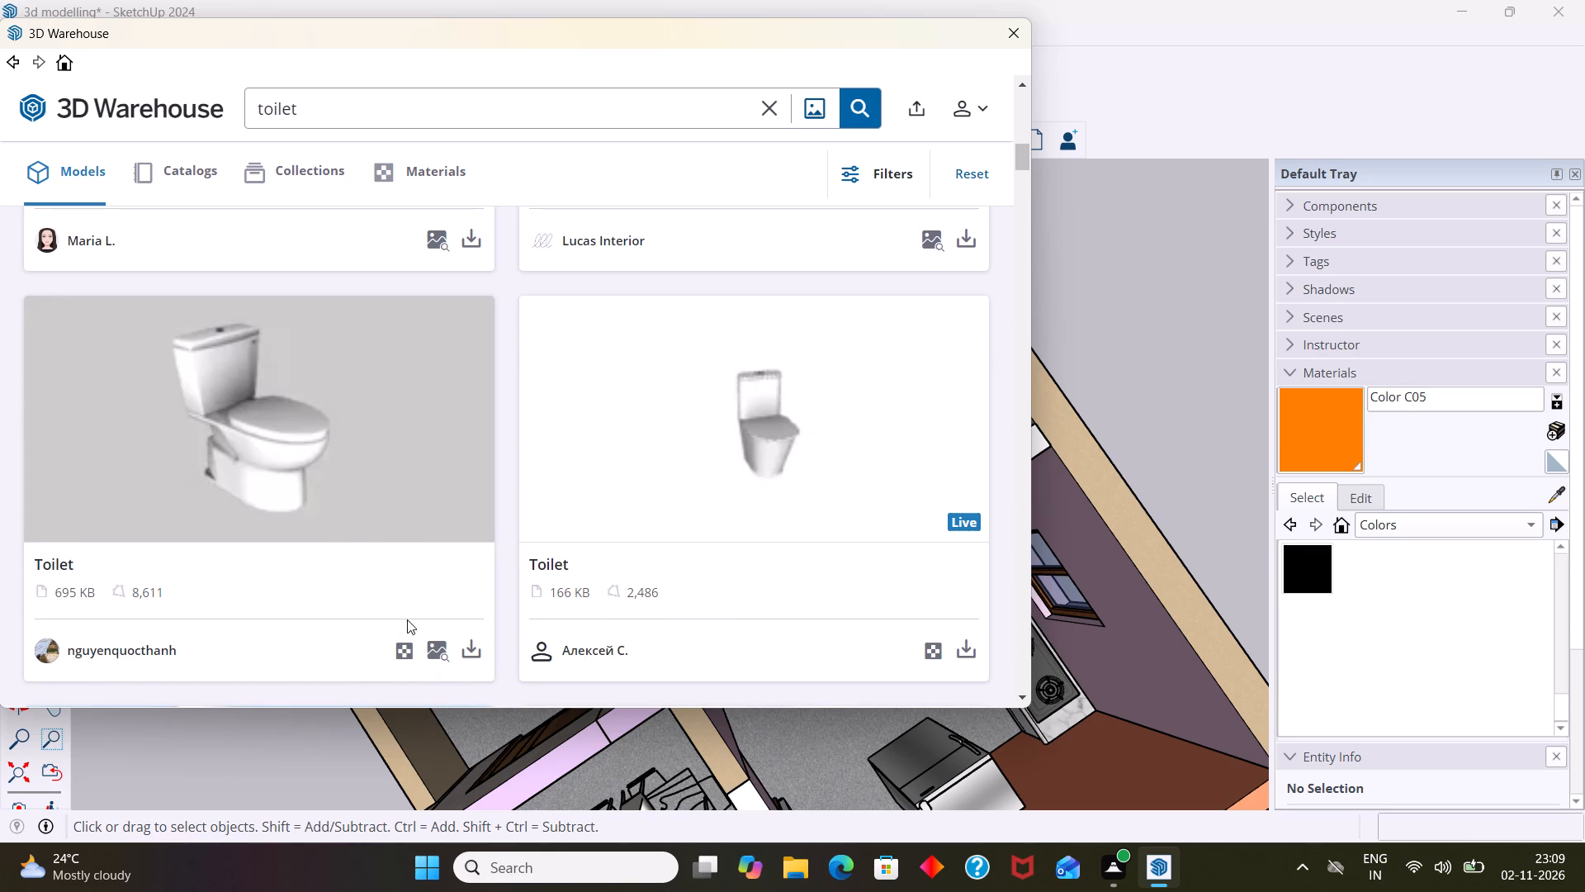
scroll(408, 619, down, 2)
scroll(408, 619, up, 1)
scroll(408, 619, down, 1)
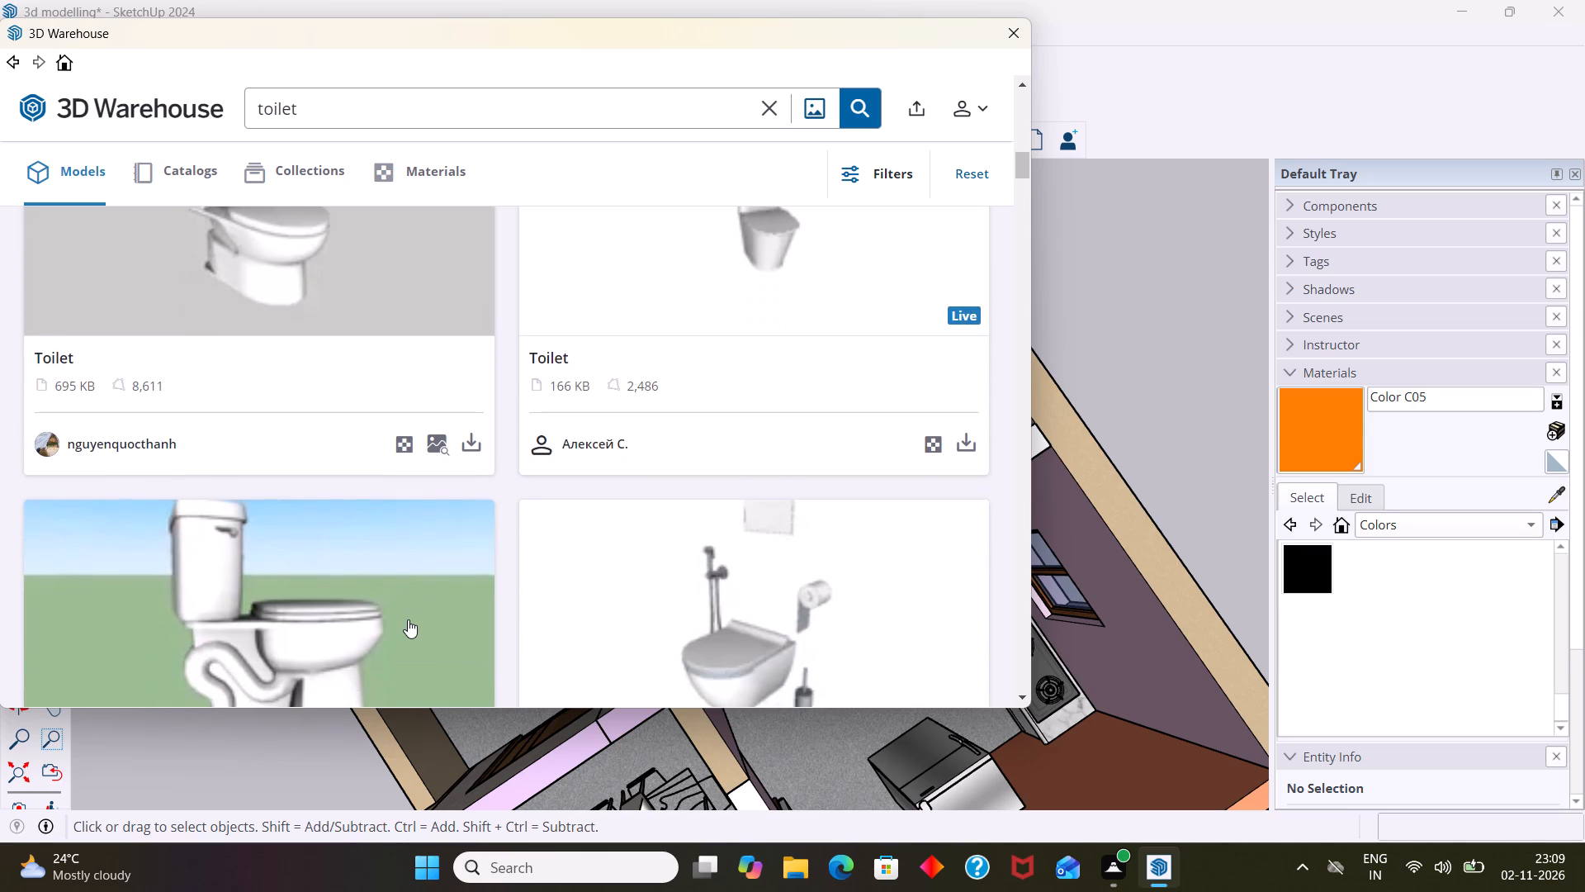
scroll(408, 619, up, 3)
scroll(409, 619, down, 5)
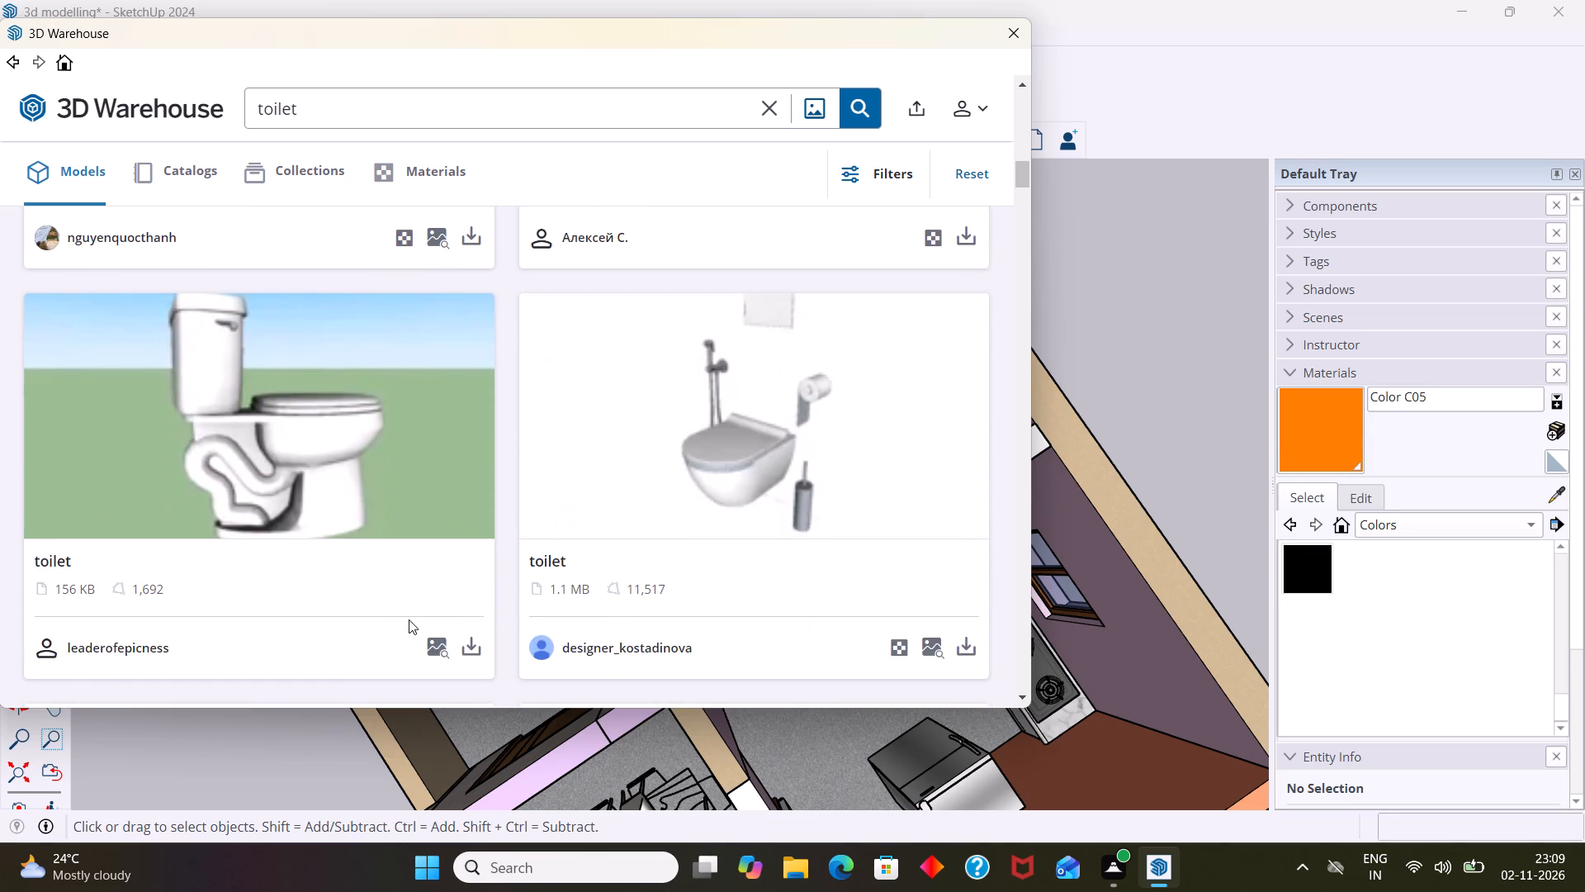
scroll(409, 619, up, 3)
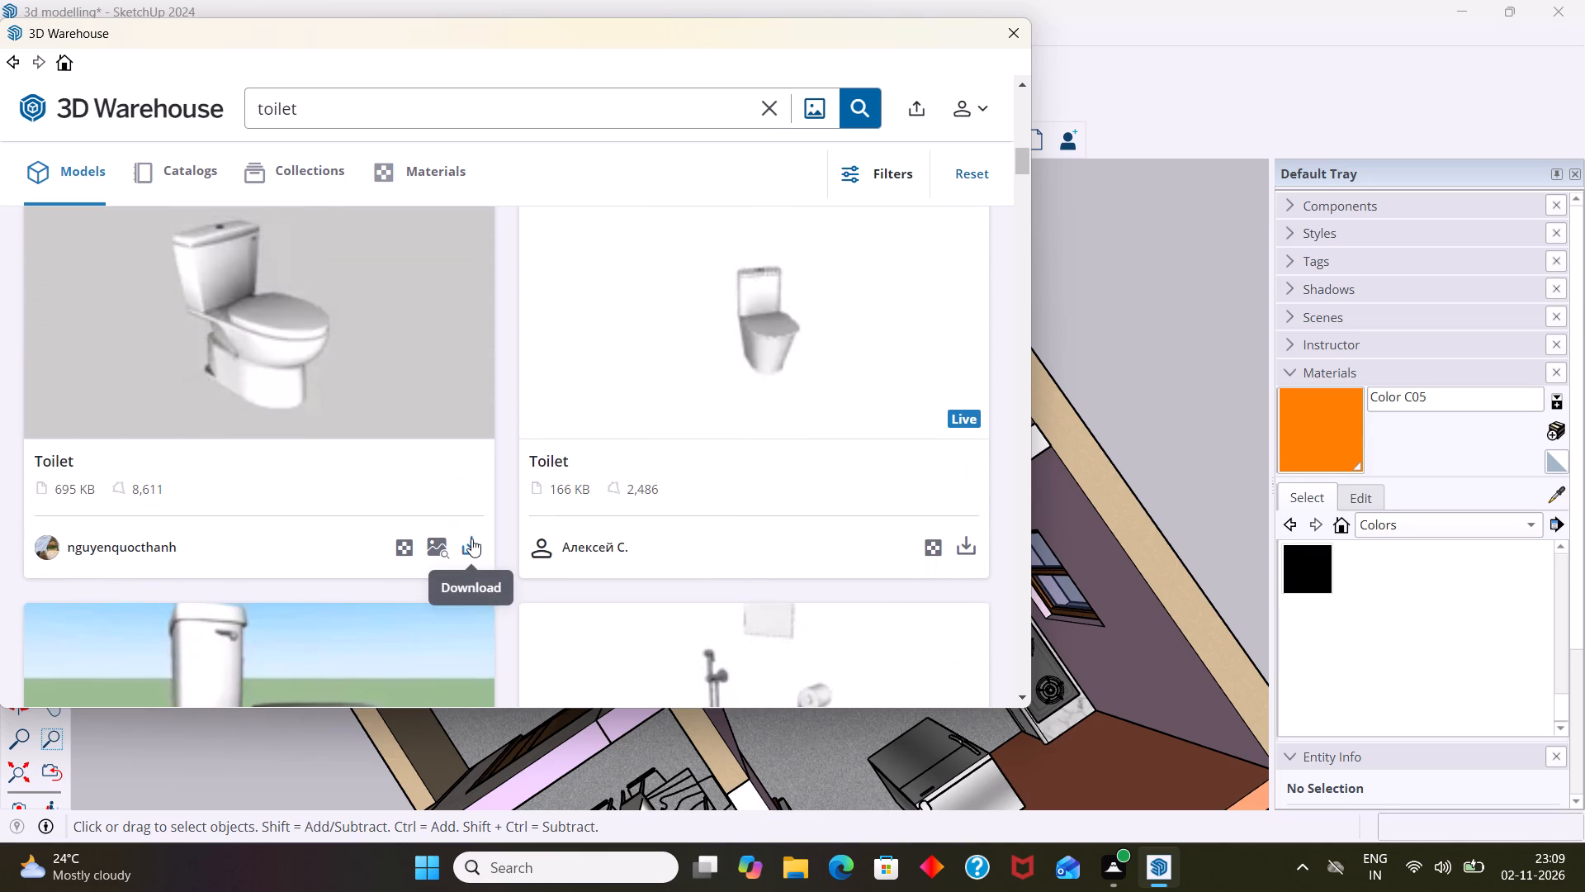
click(473, 539)
click(463, 398)
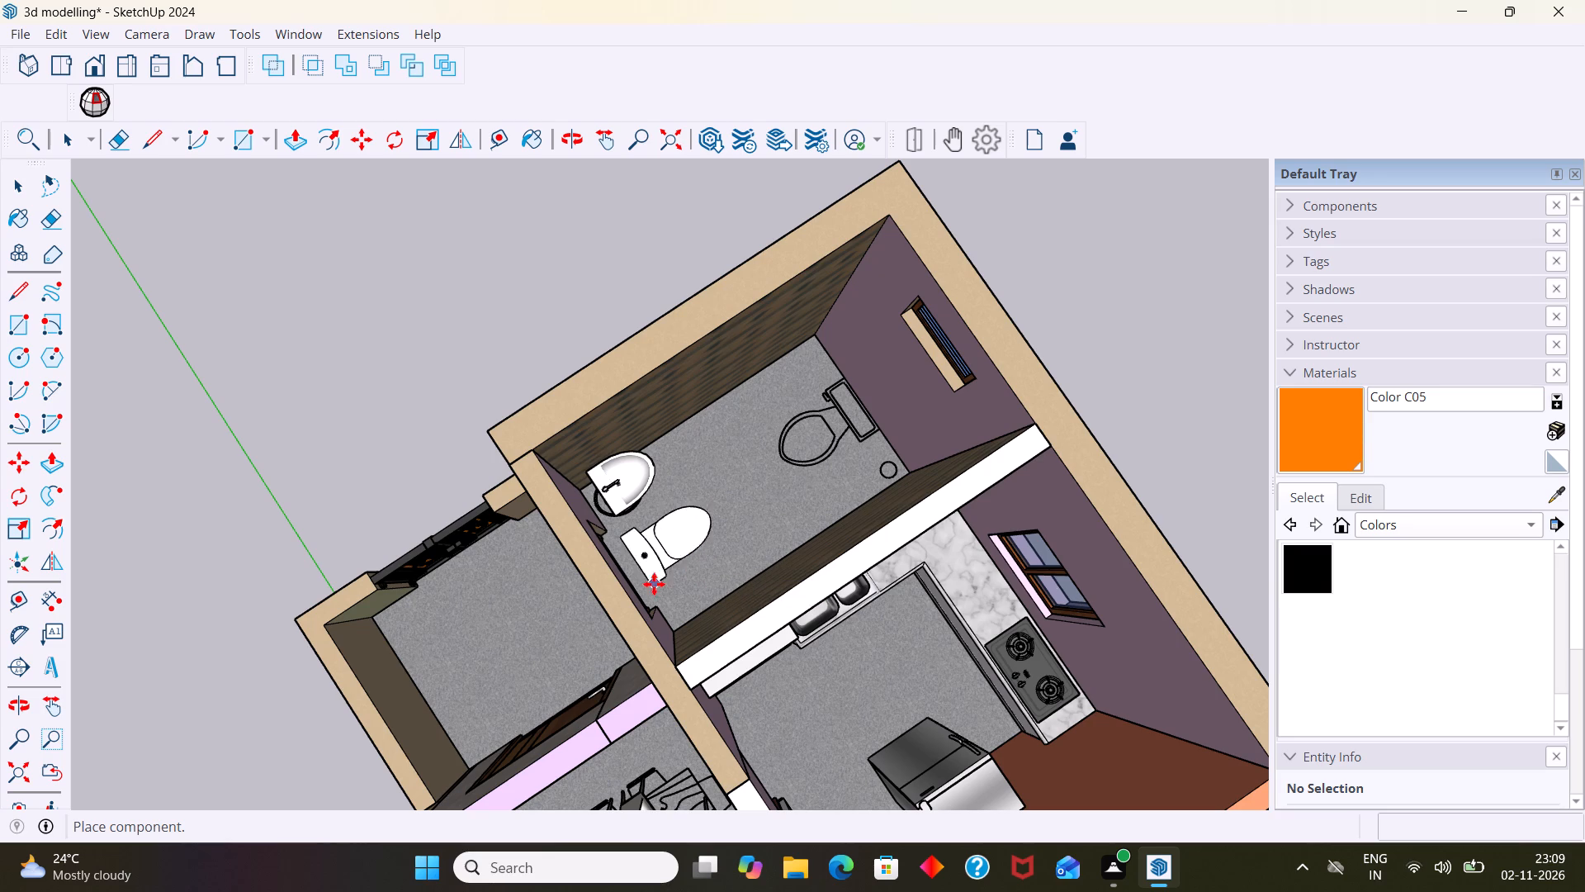
Place the toilet on the ground outside the house, near the bathroom's outer corner and the black gate.
scroll(563, 623, up, 5)
middle_drag(596, 576, 548, 498)
scroll(790, 428, up, 6)
scroll(810, 444, down, 14)
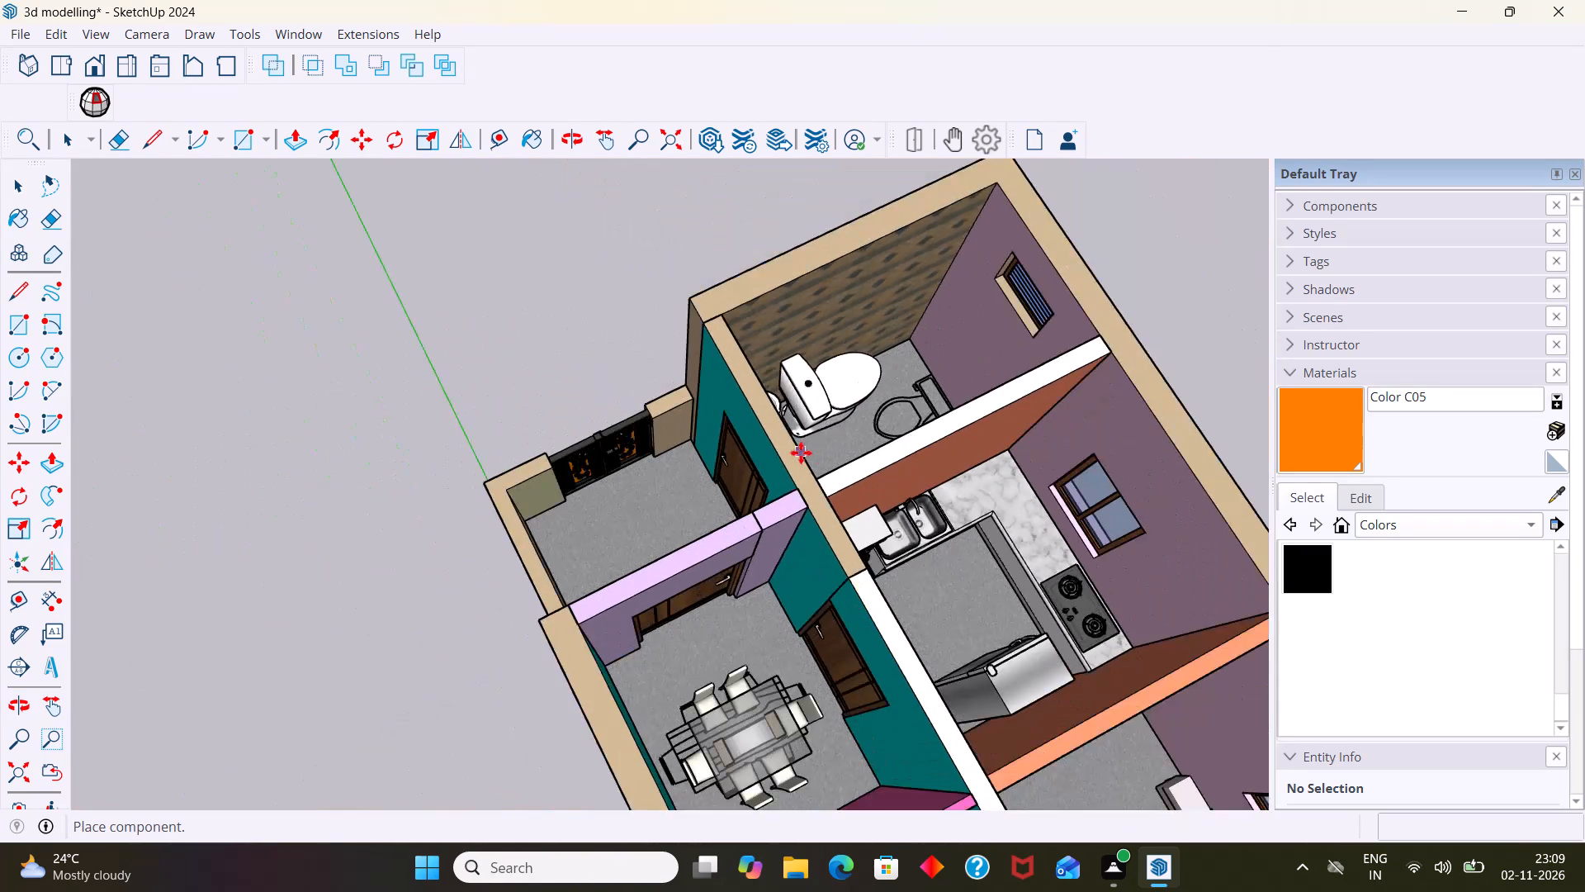
middle_drag(800, 453, 1119, 542)
scroll(744, 451, up, 6)
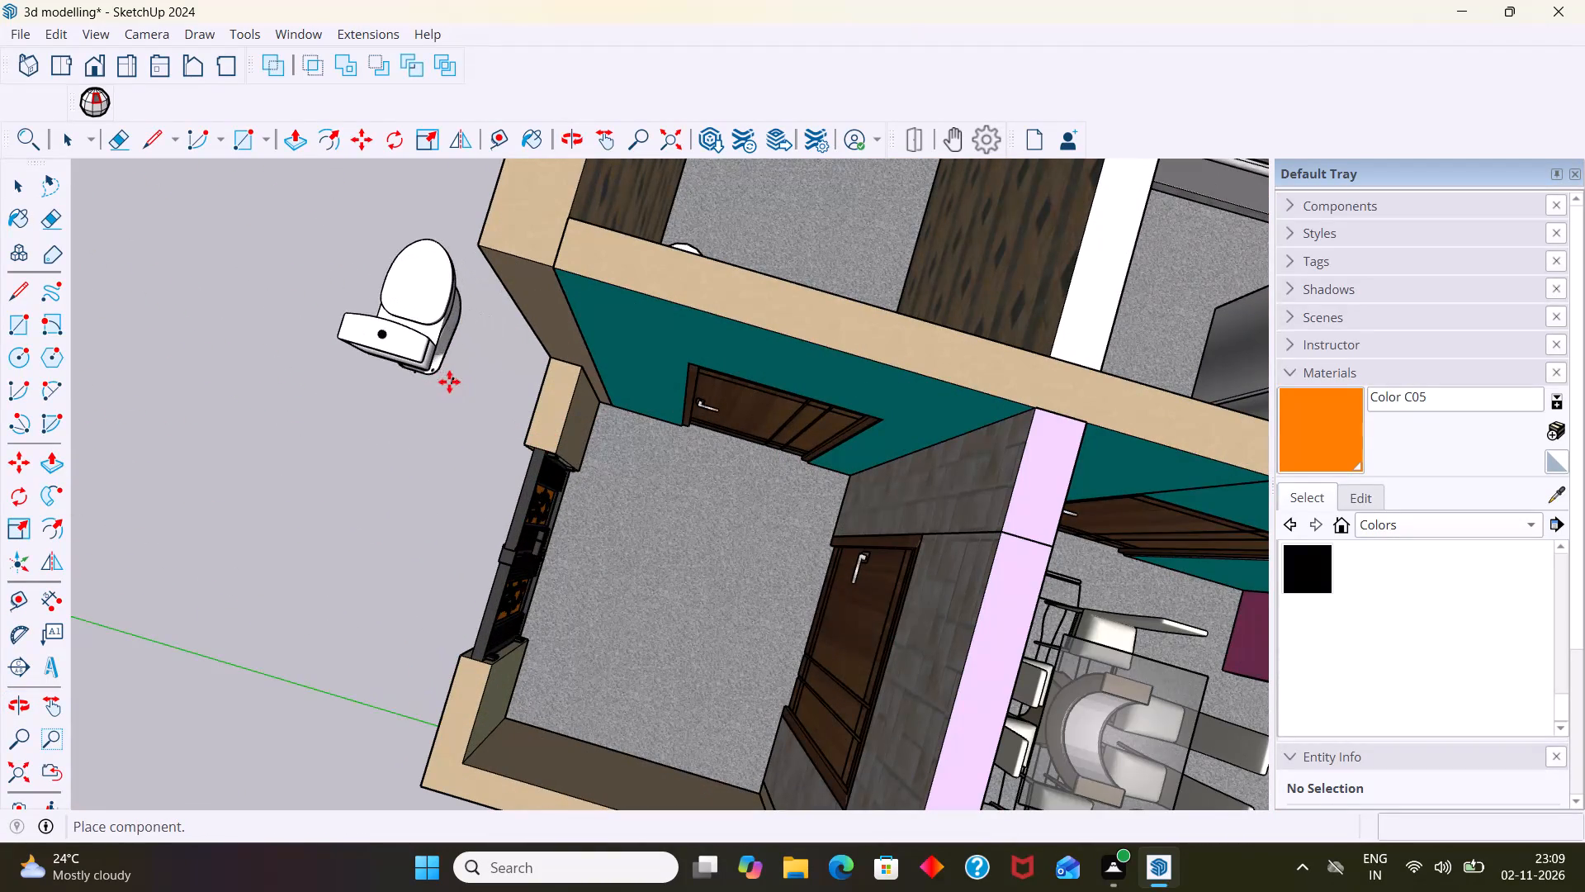
click(438, 368)
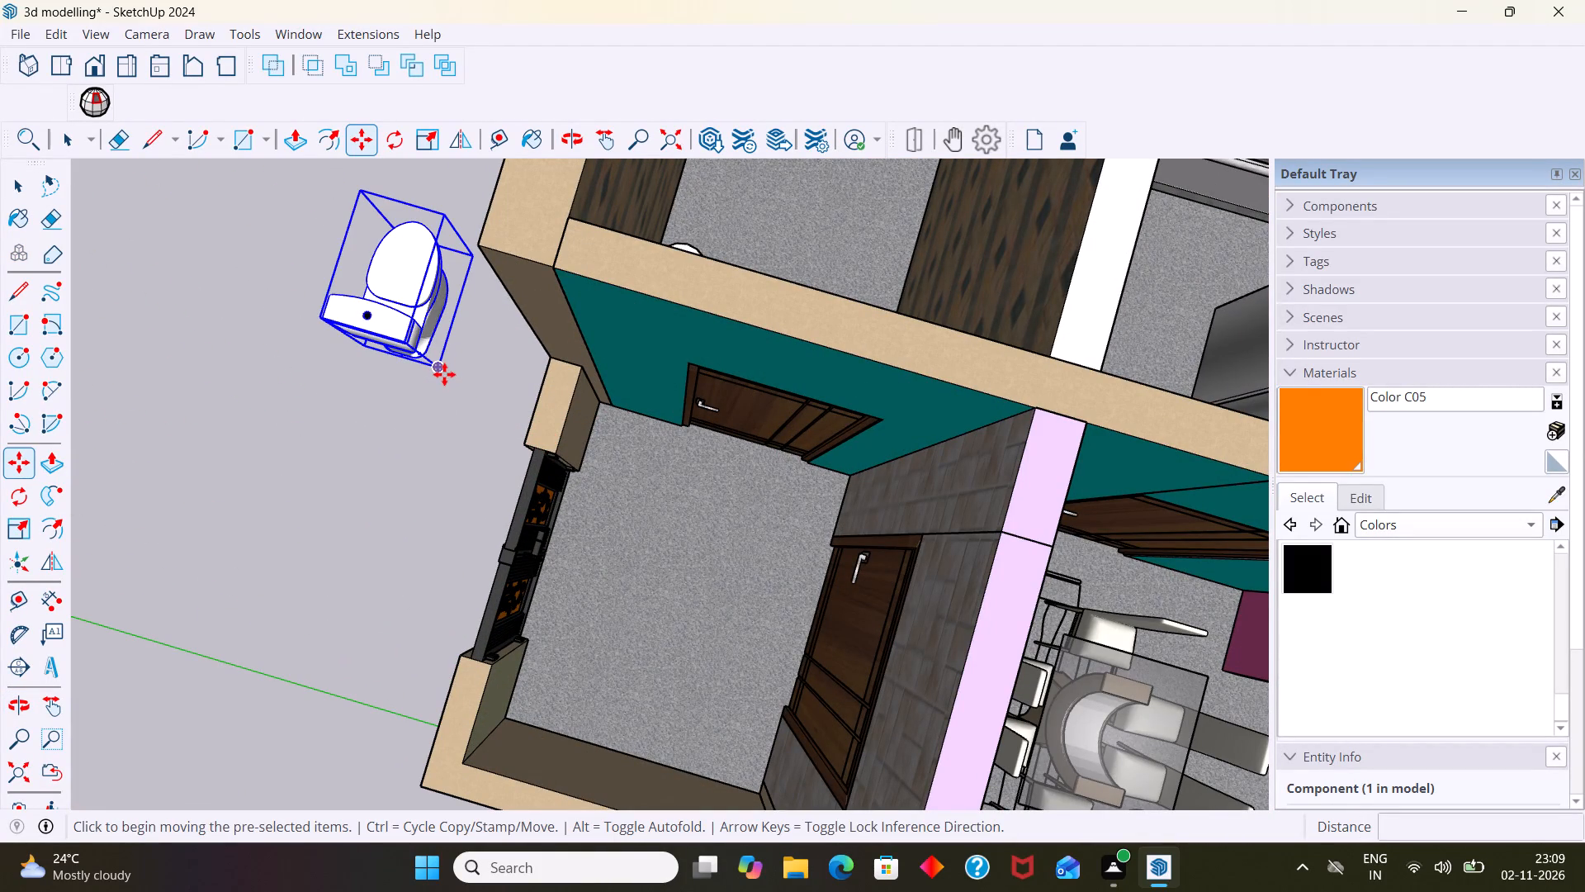
Rotate the toilet 180° about its rear base corner and deselect it.
key(q)
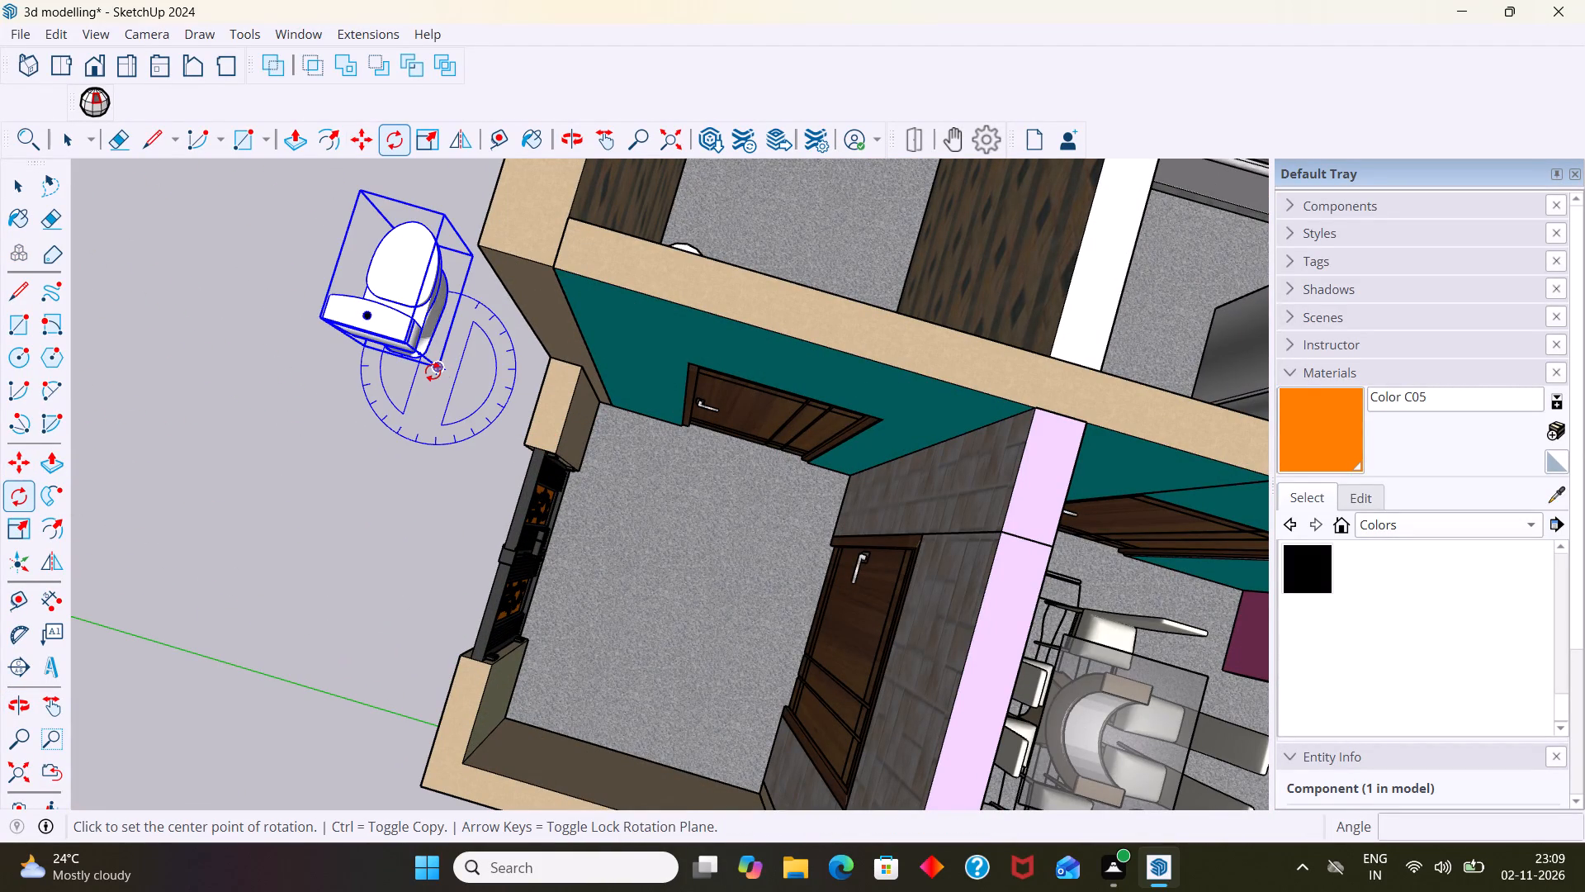
click(433, 372)
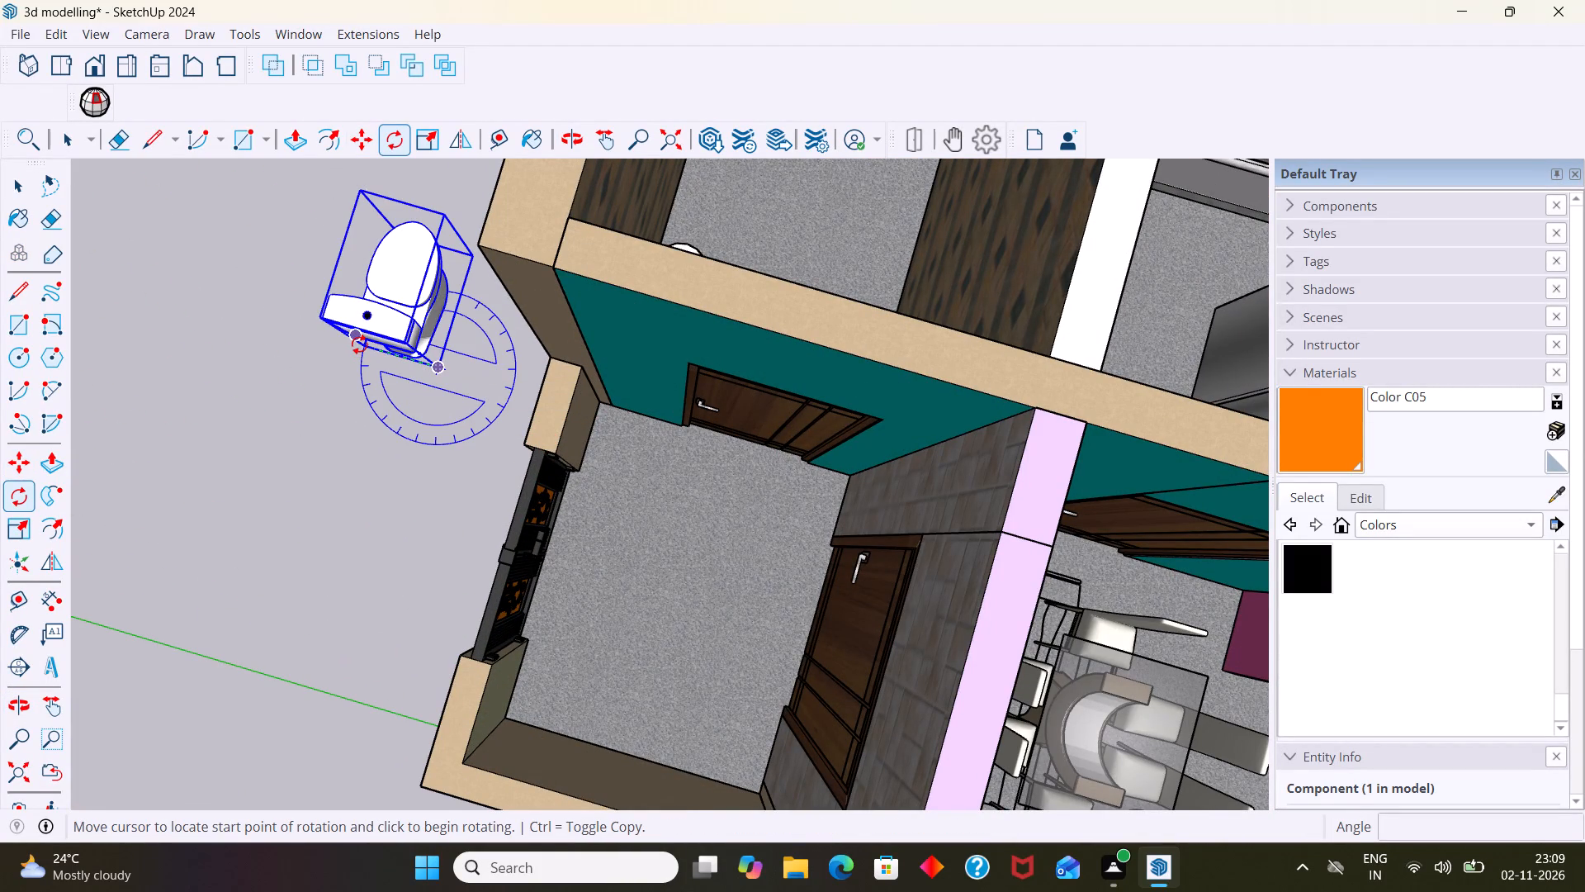
click(359, 344)
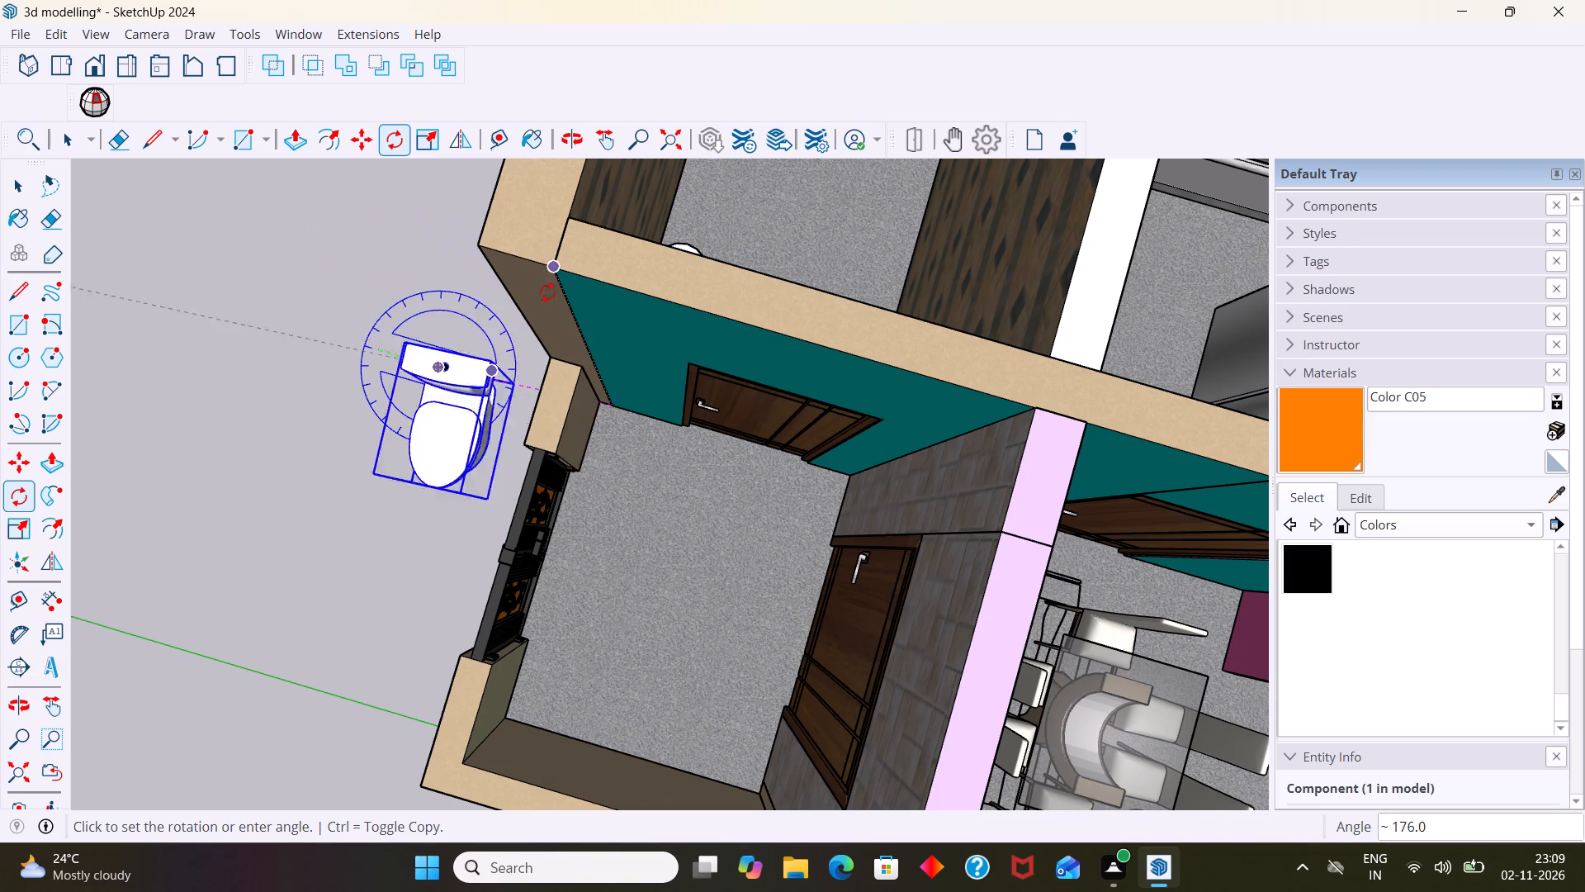
click(521, 388)
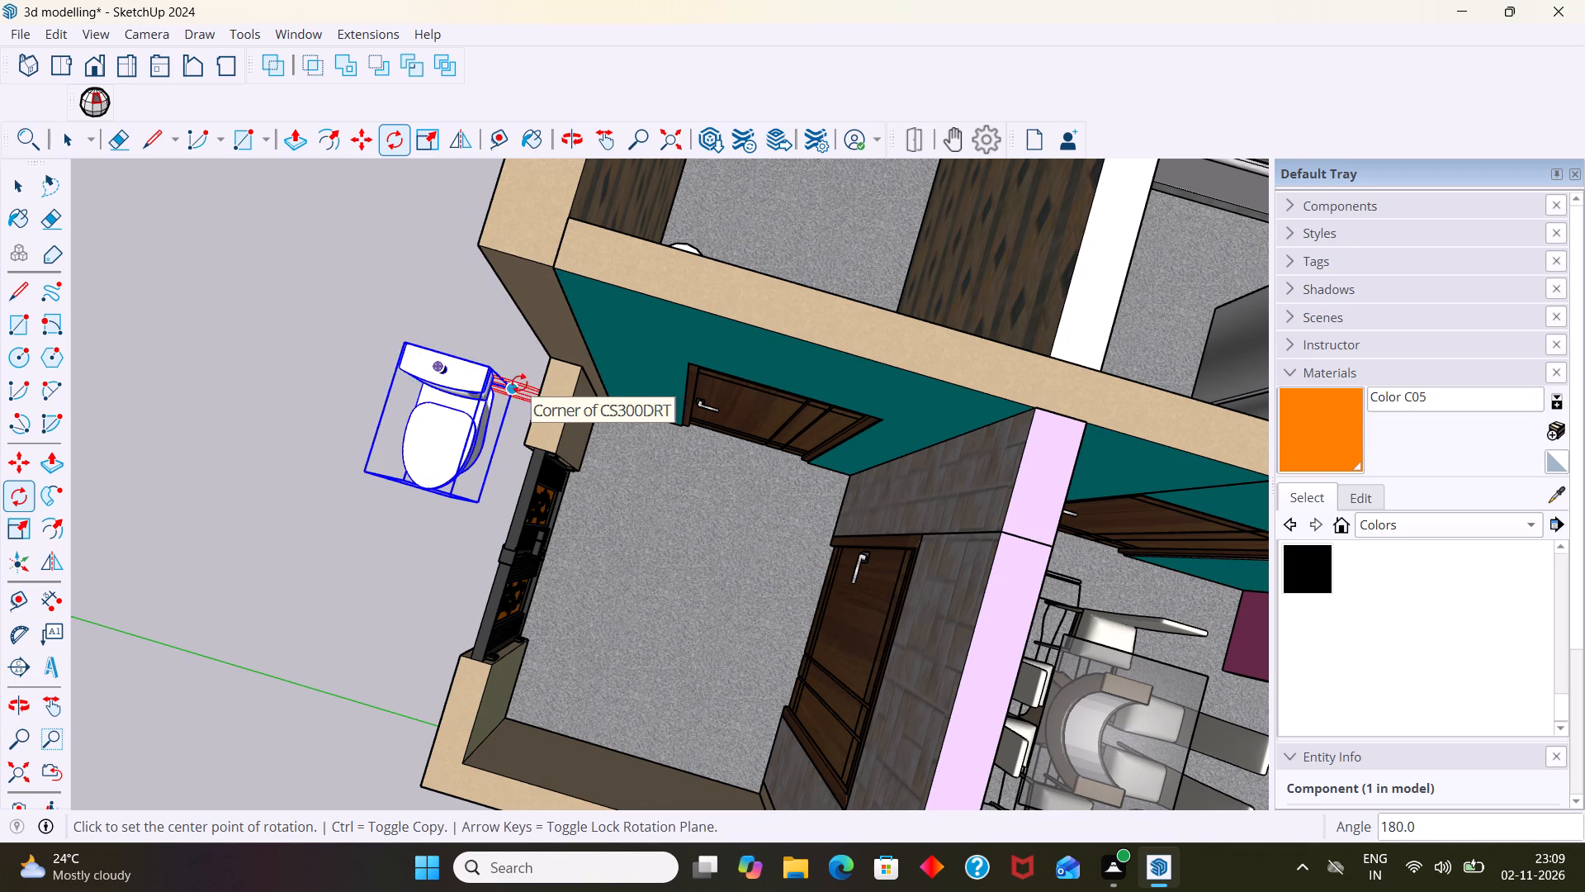
key(space)
click(402, 287)
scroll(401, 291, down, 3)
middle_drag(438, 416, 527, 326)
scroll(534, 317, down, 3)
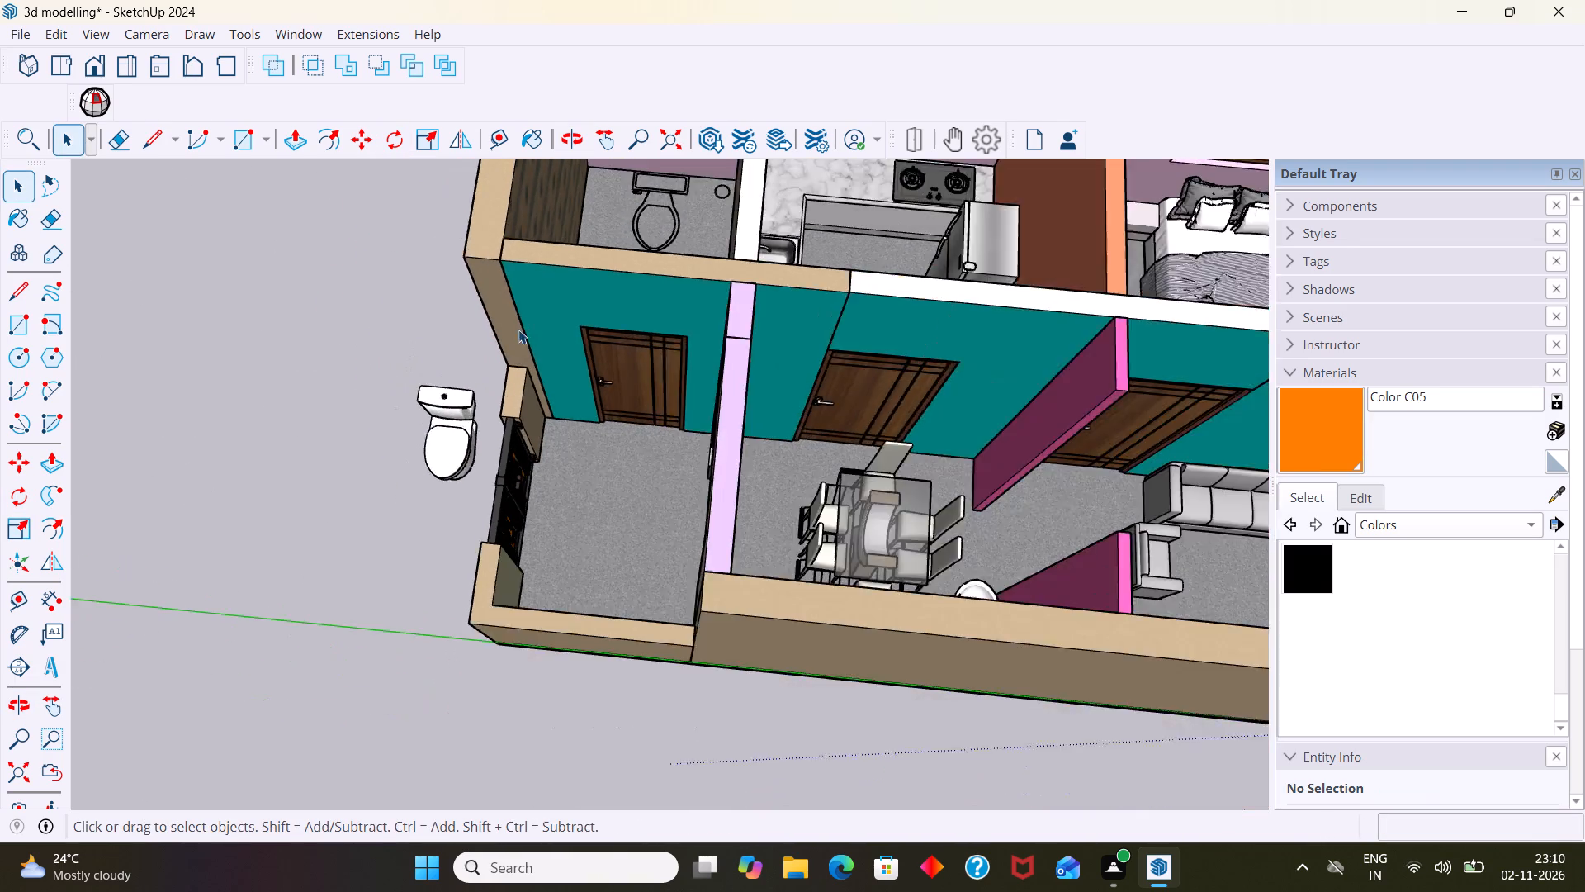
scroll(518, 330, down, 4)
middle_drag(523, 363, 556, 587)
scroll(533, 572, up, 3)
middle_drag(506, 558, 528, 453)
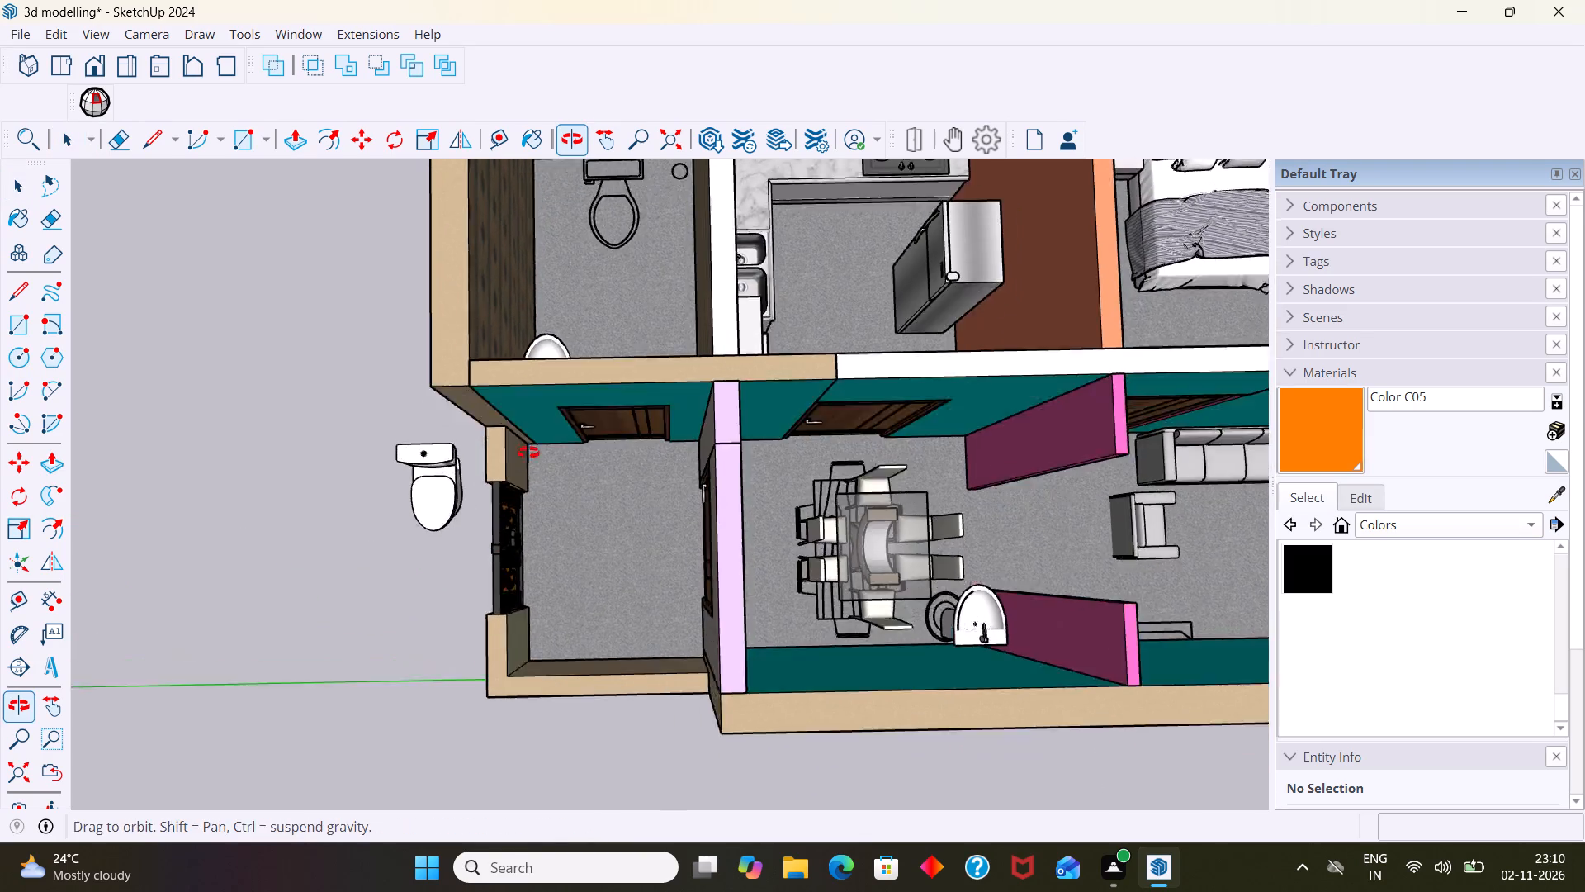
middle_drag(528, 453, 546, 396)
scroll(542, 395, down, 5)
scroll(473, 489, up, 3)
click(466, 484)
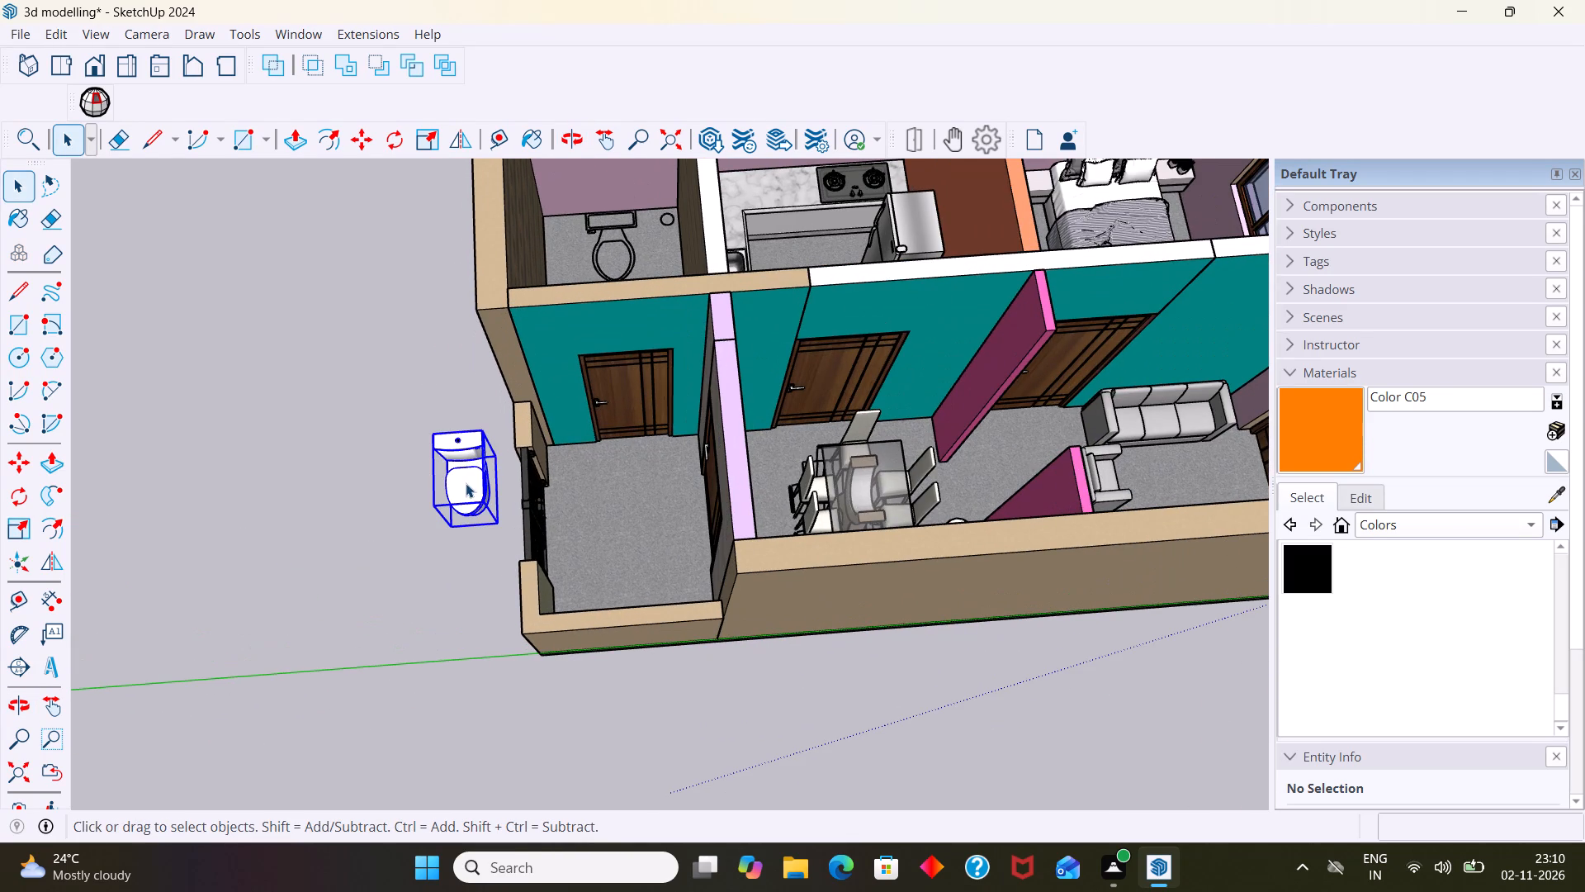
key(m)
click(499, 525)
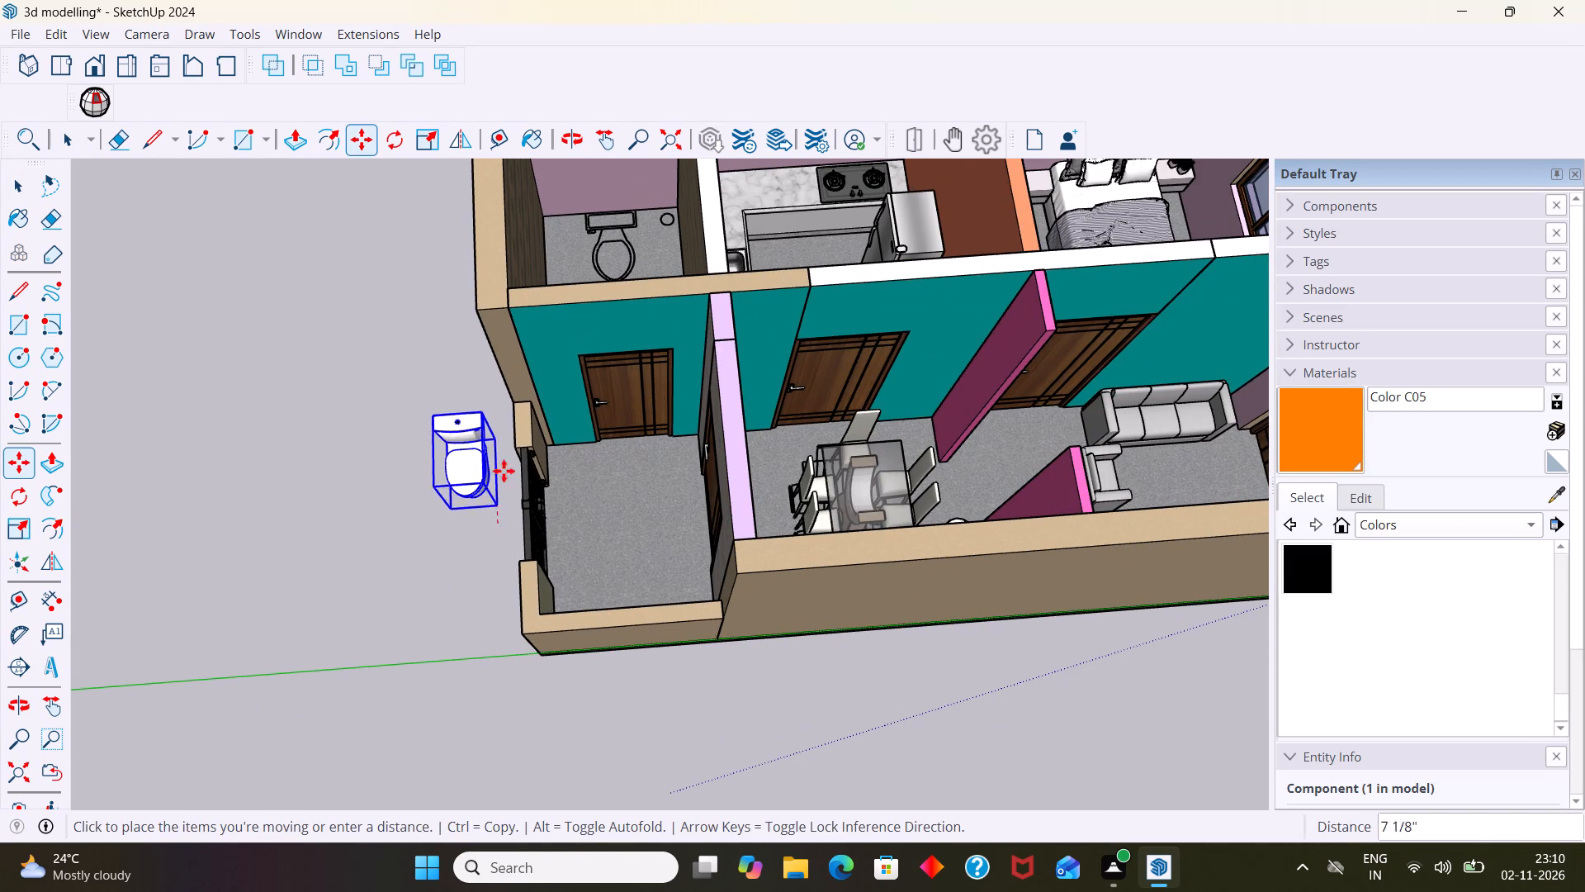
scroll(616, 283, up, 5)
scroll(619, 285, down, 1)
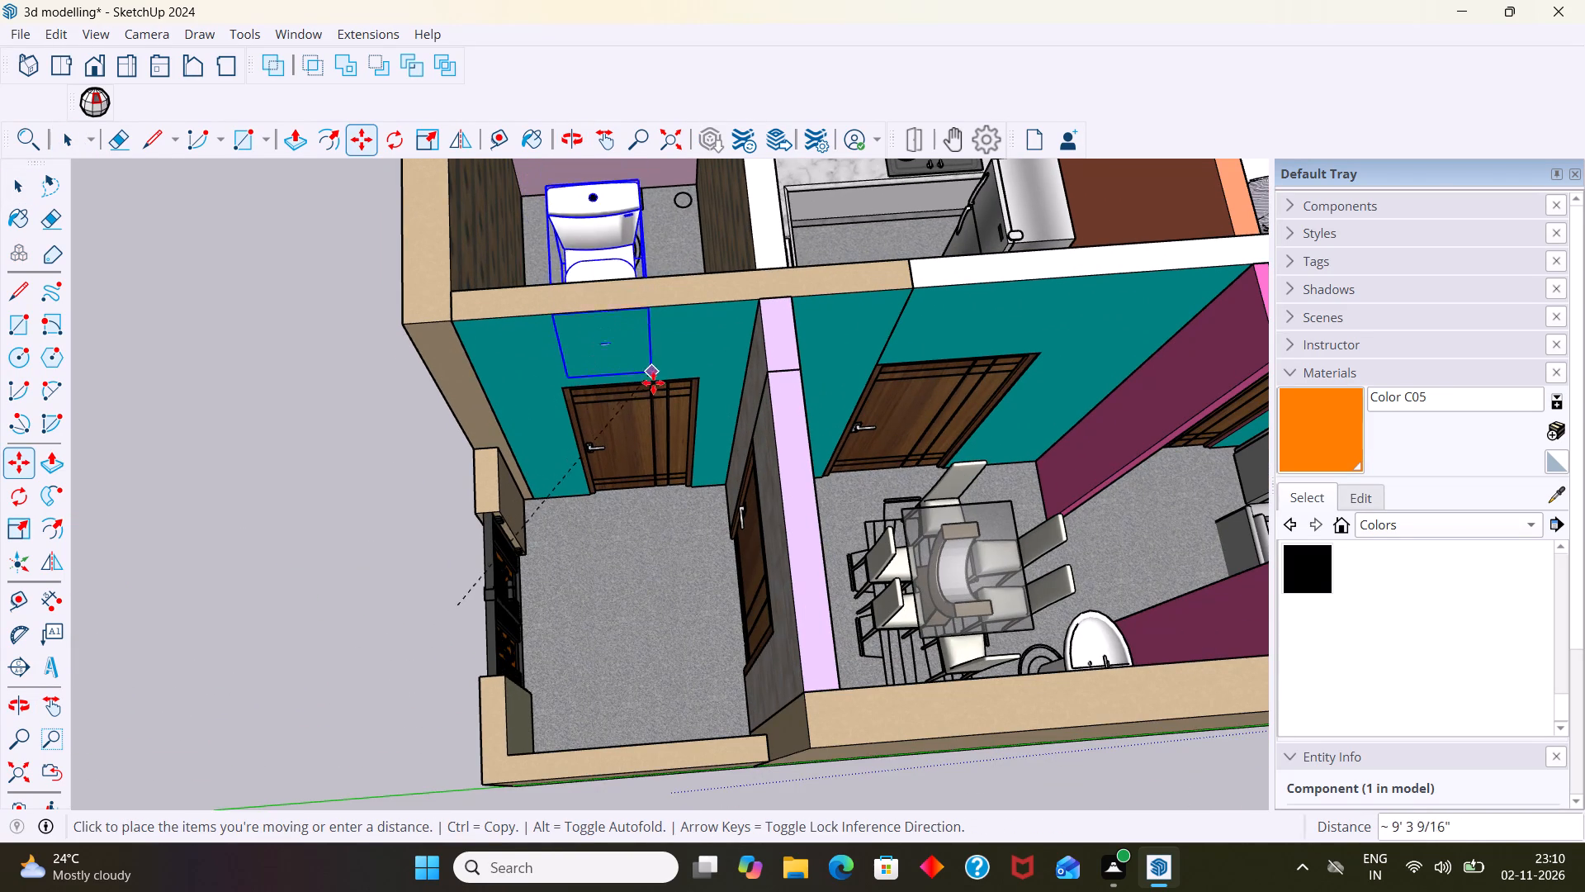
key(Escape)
Move the toilet by its rear base corner about 9' 7 1/16" into the bathroom, over the toilet outline against the purple wall.
scroll(463, 490, up, 5)
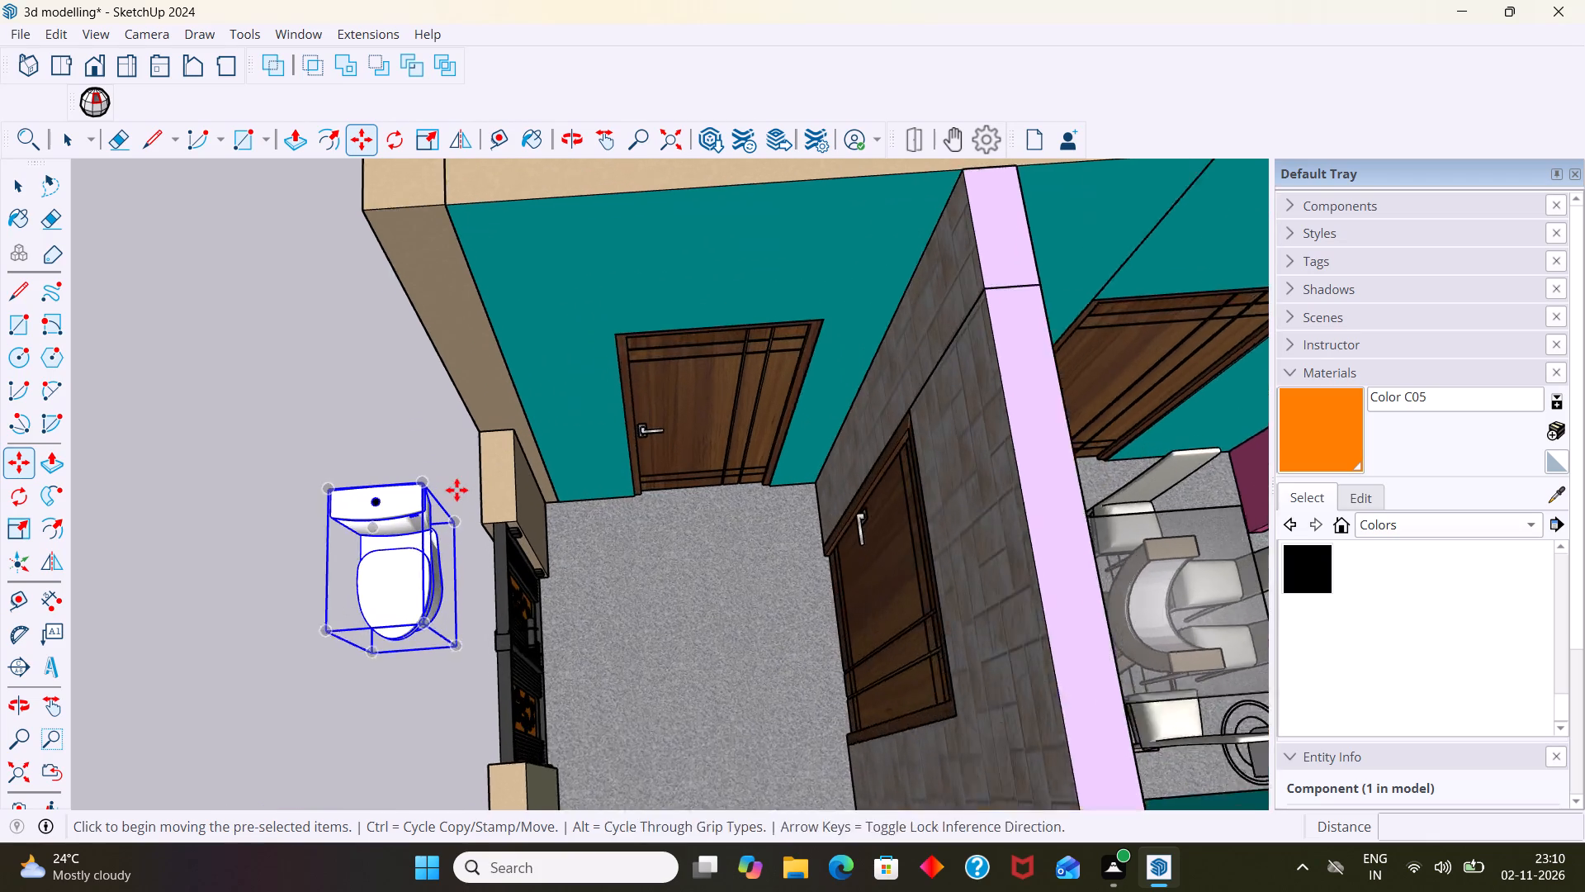
scroll(450, 493, up, 5)
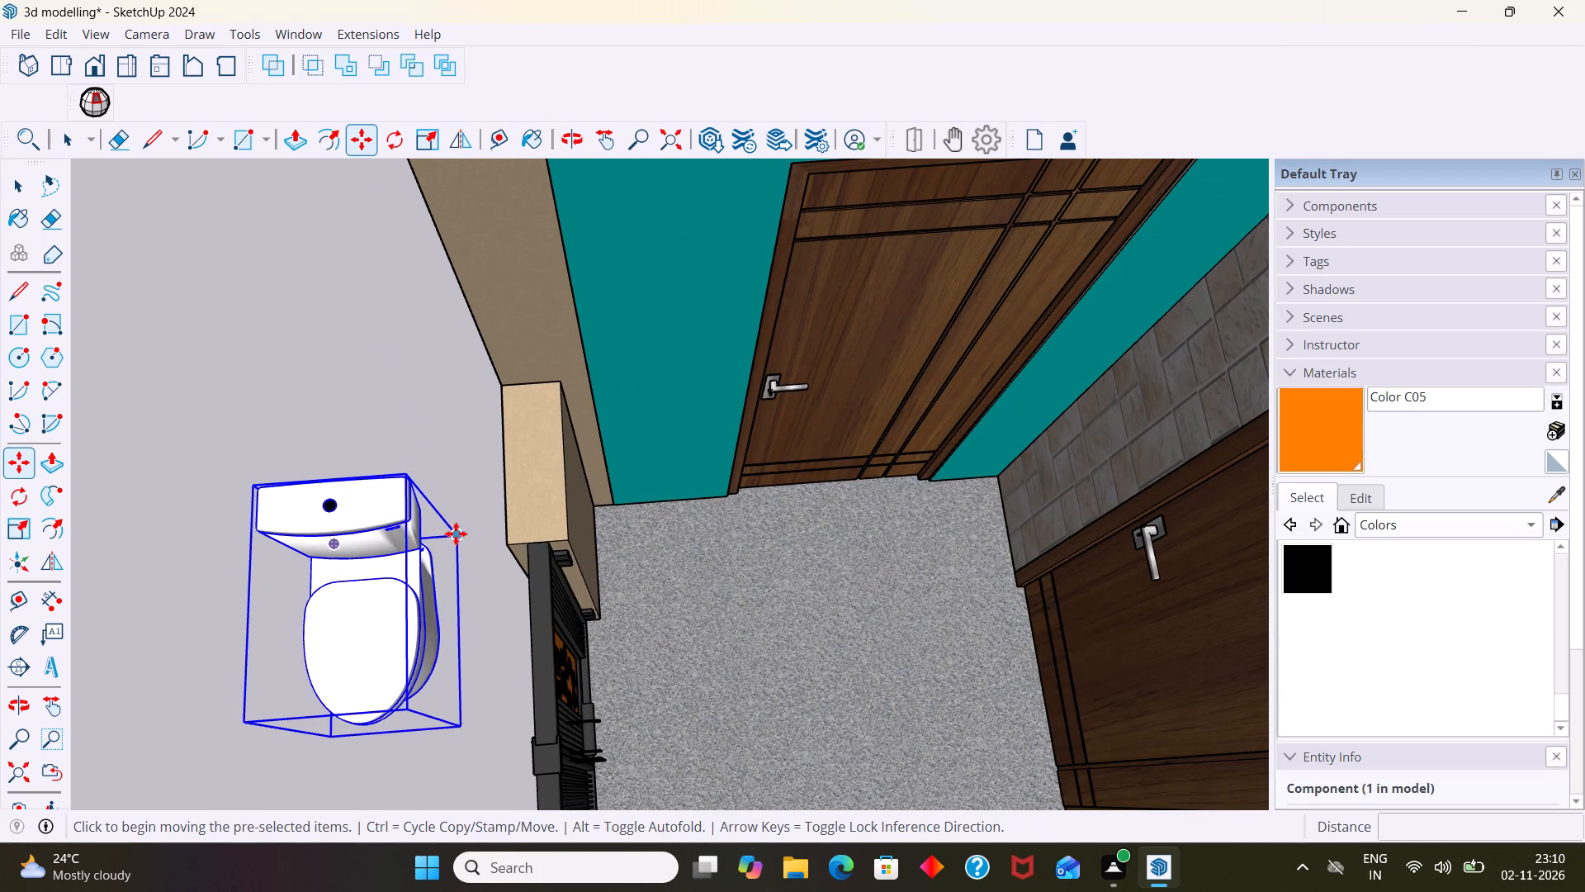
click(456, 534)
scroll(530, 424, down, 8)
scroll(600, 401, down, 1)
shift+middle_drag(600, 398, 546, 591)
scroll(591, 452, up, 9)
scroll(699, 222, up, 1)
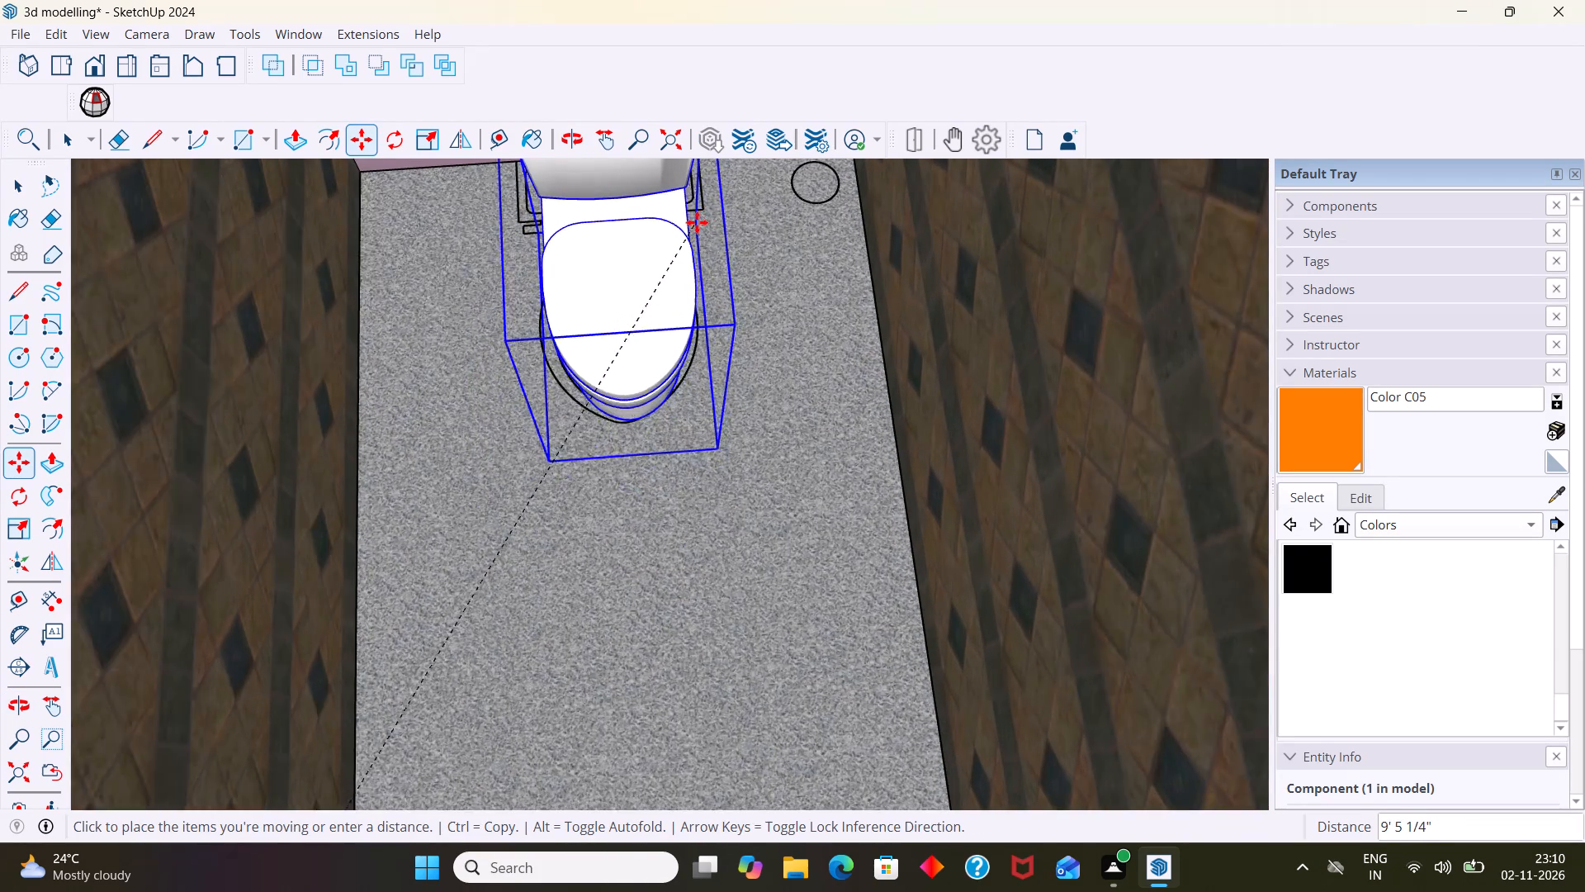
scroll(697, 222, up, 1)
middle_drag(695, 221, 706, 483)
scroll(694, 475, up, 6)
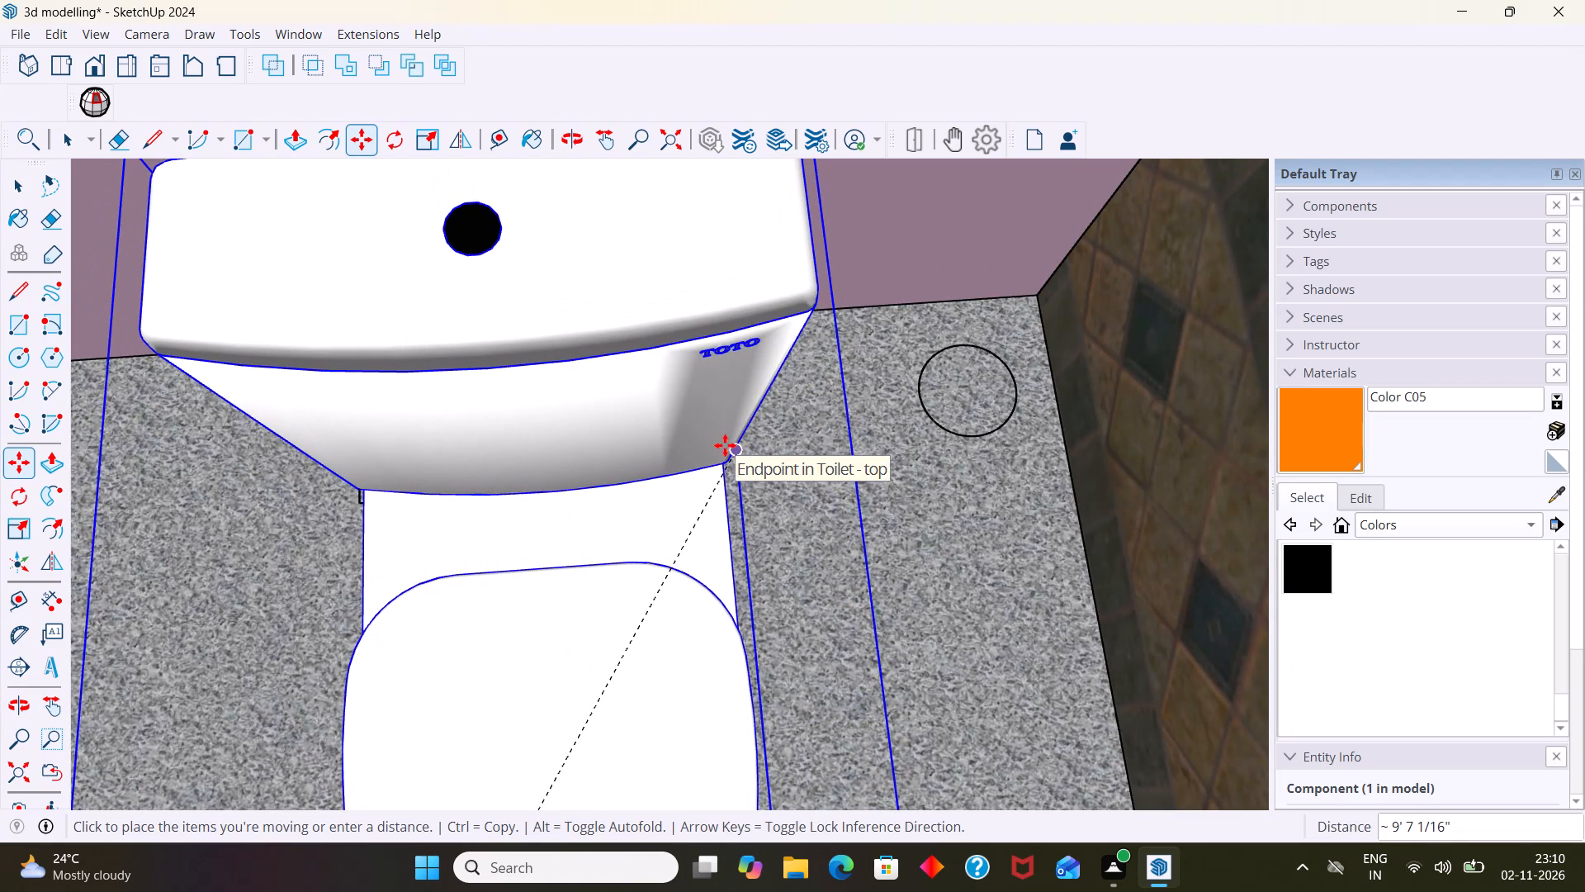
click(725, 445)
key(space)
scroll(725, 490, down, 6)
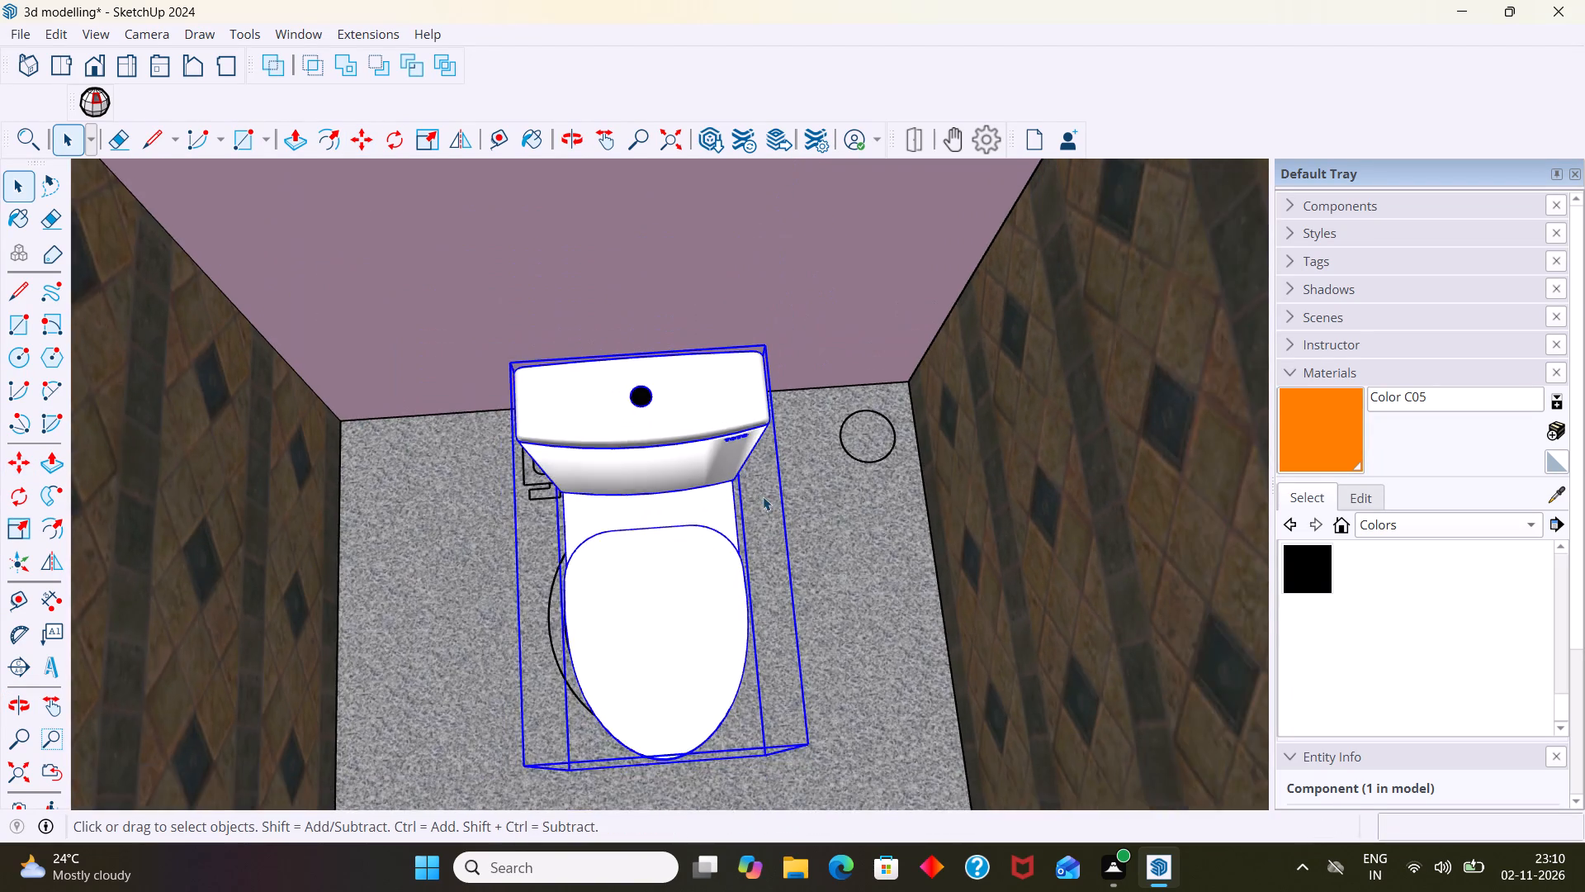
scroll(763, 496, down, 2)
click(783, 471)
Examine the toilet's fit against the purple wall and its floor outline from close up and other angles.
scroll(783, 466, up, 5)
middle_drag(749, 467, 862, 433)
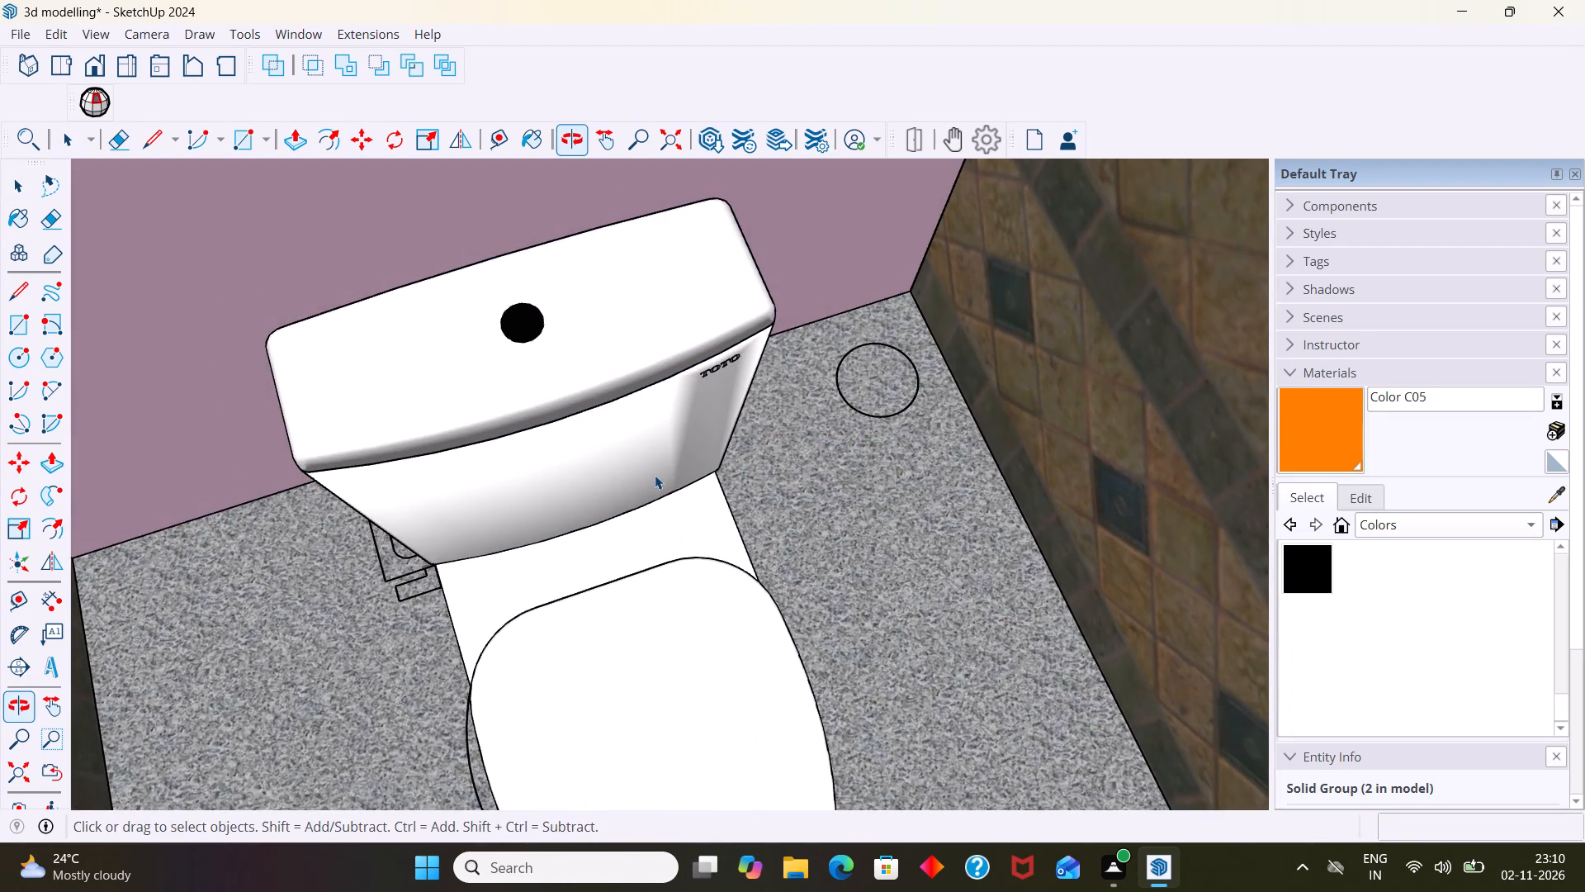
scroll(655, 475, up, 3)
middle_drag(639, 489, 939, 376)
scroll(759, 421, up, 3)
scroll(704, 435, down, 13)
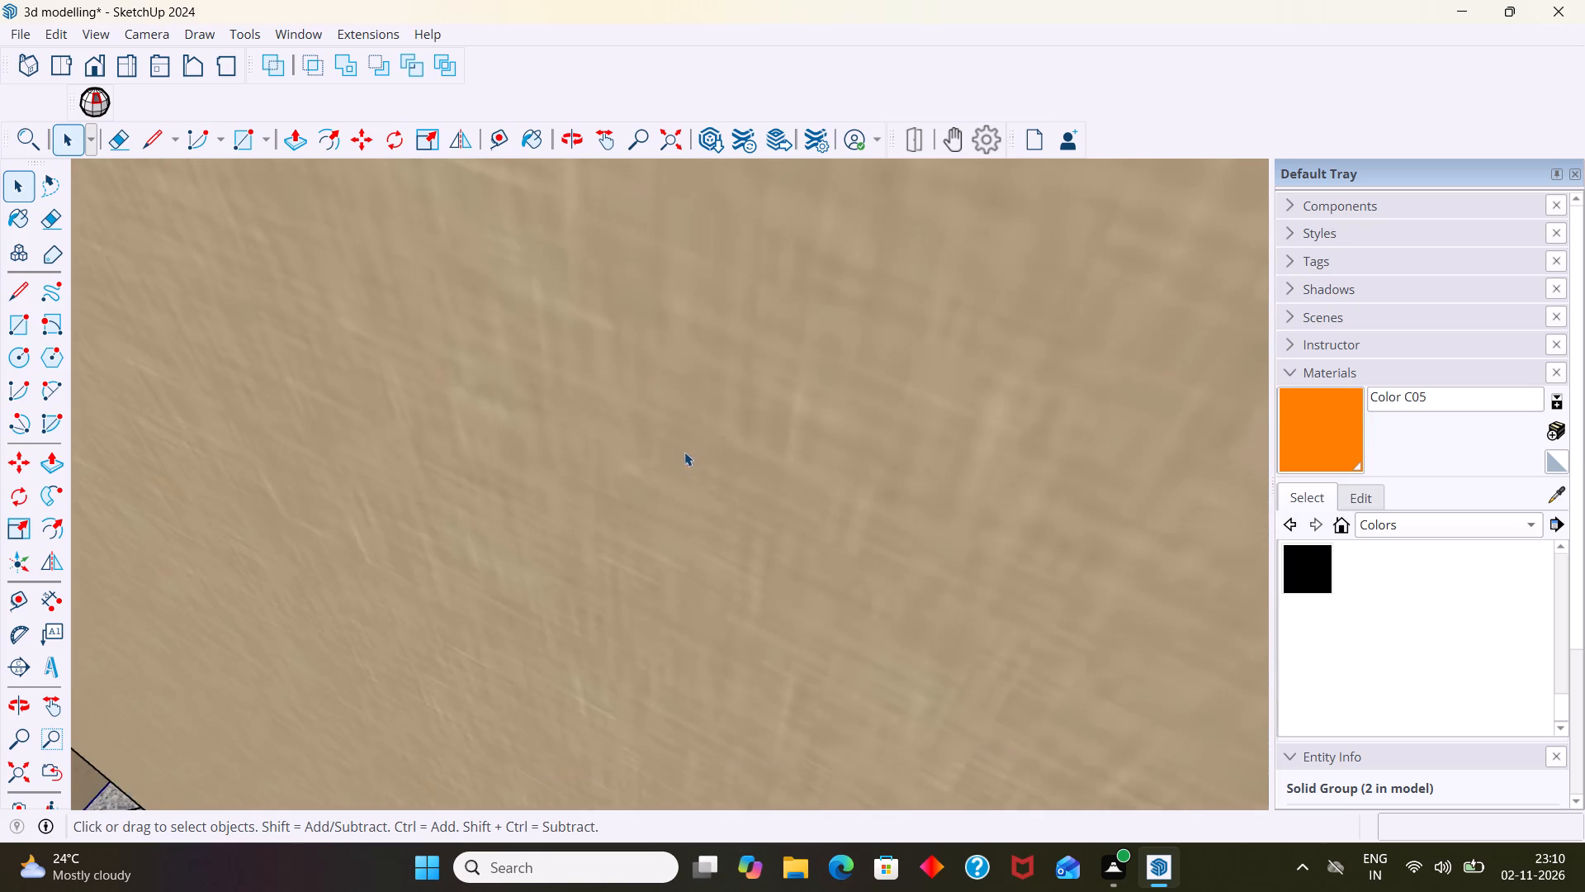
scroll(684, 452, down, 20)
scroll(684, 452, down, 16)
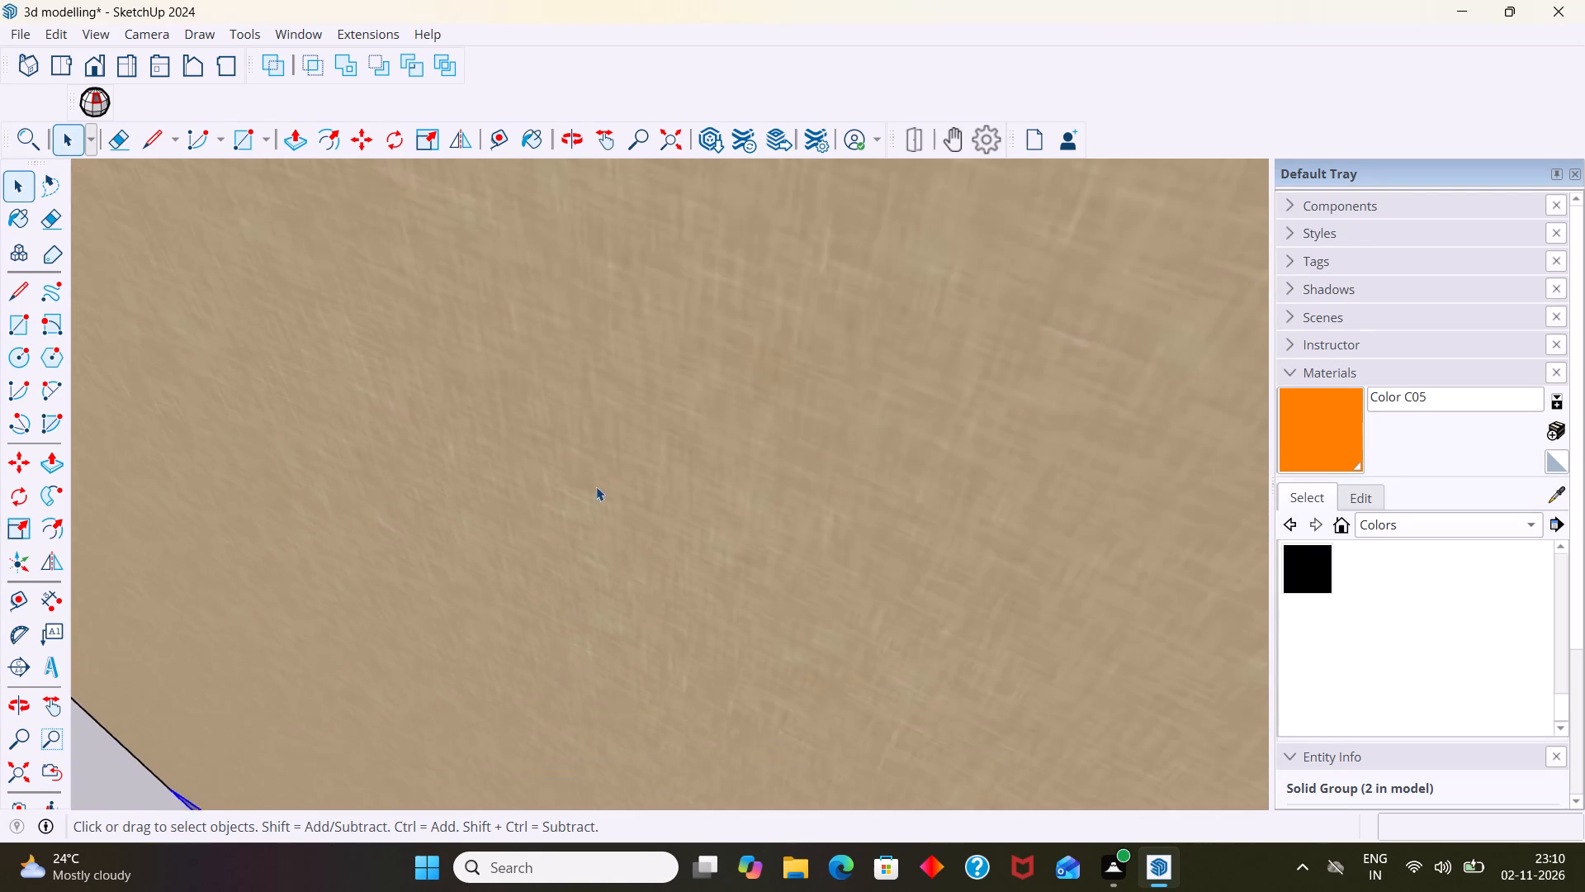
scroll(596, 486, down, 9)
click(13, 773)
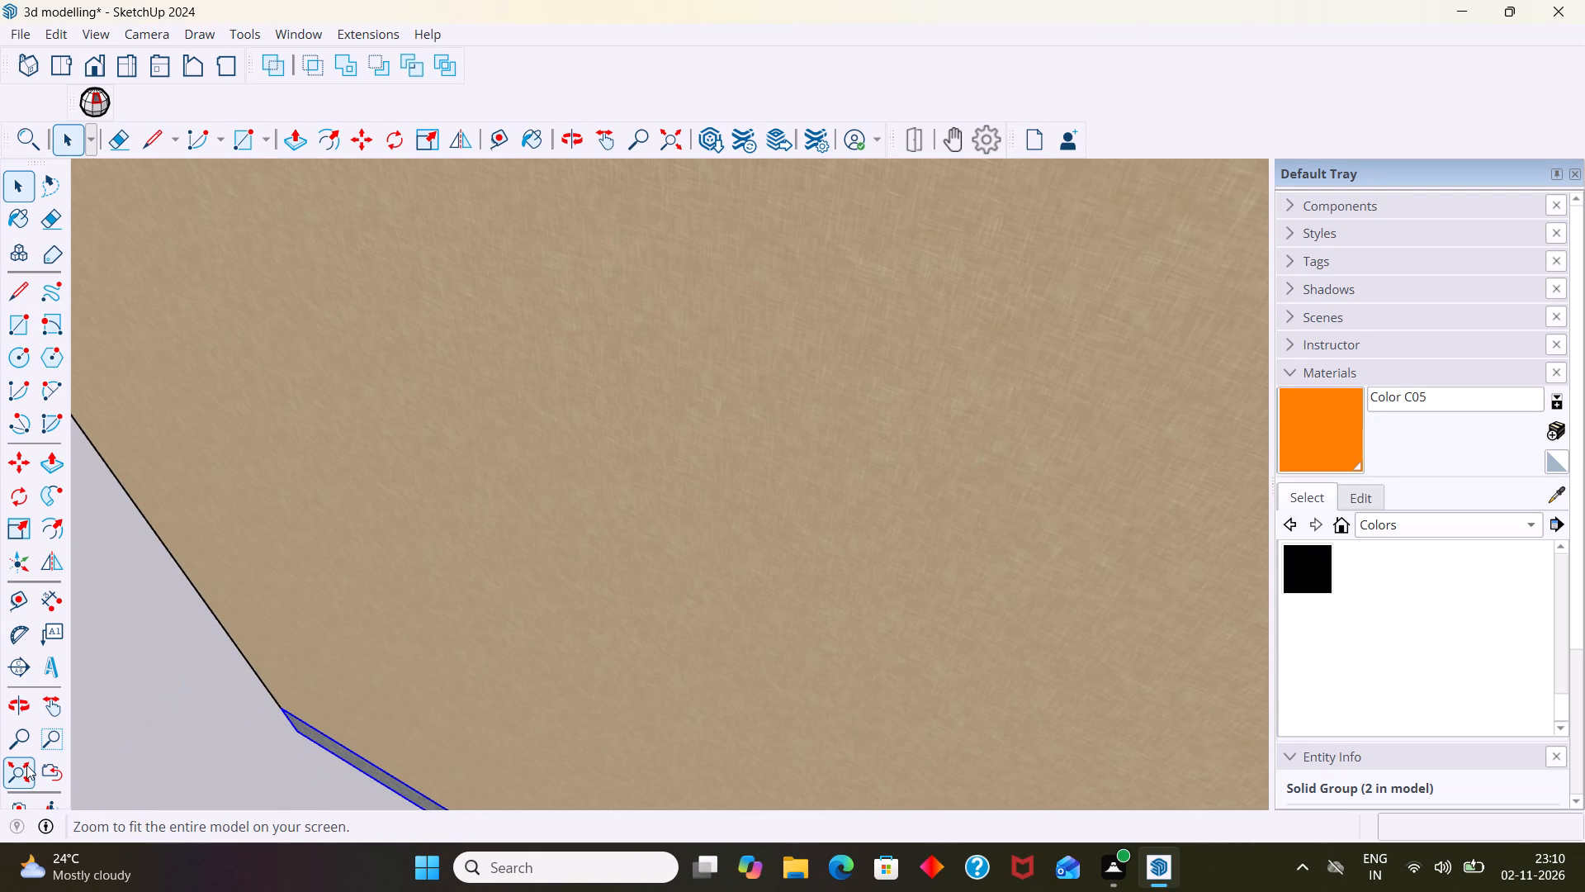
Select the toilet standing by the purple wall in the bathroom.
scroll(419, 559, up, 3)
scroll(657, 385, up, 6)
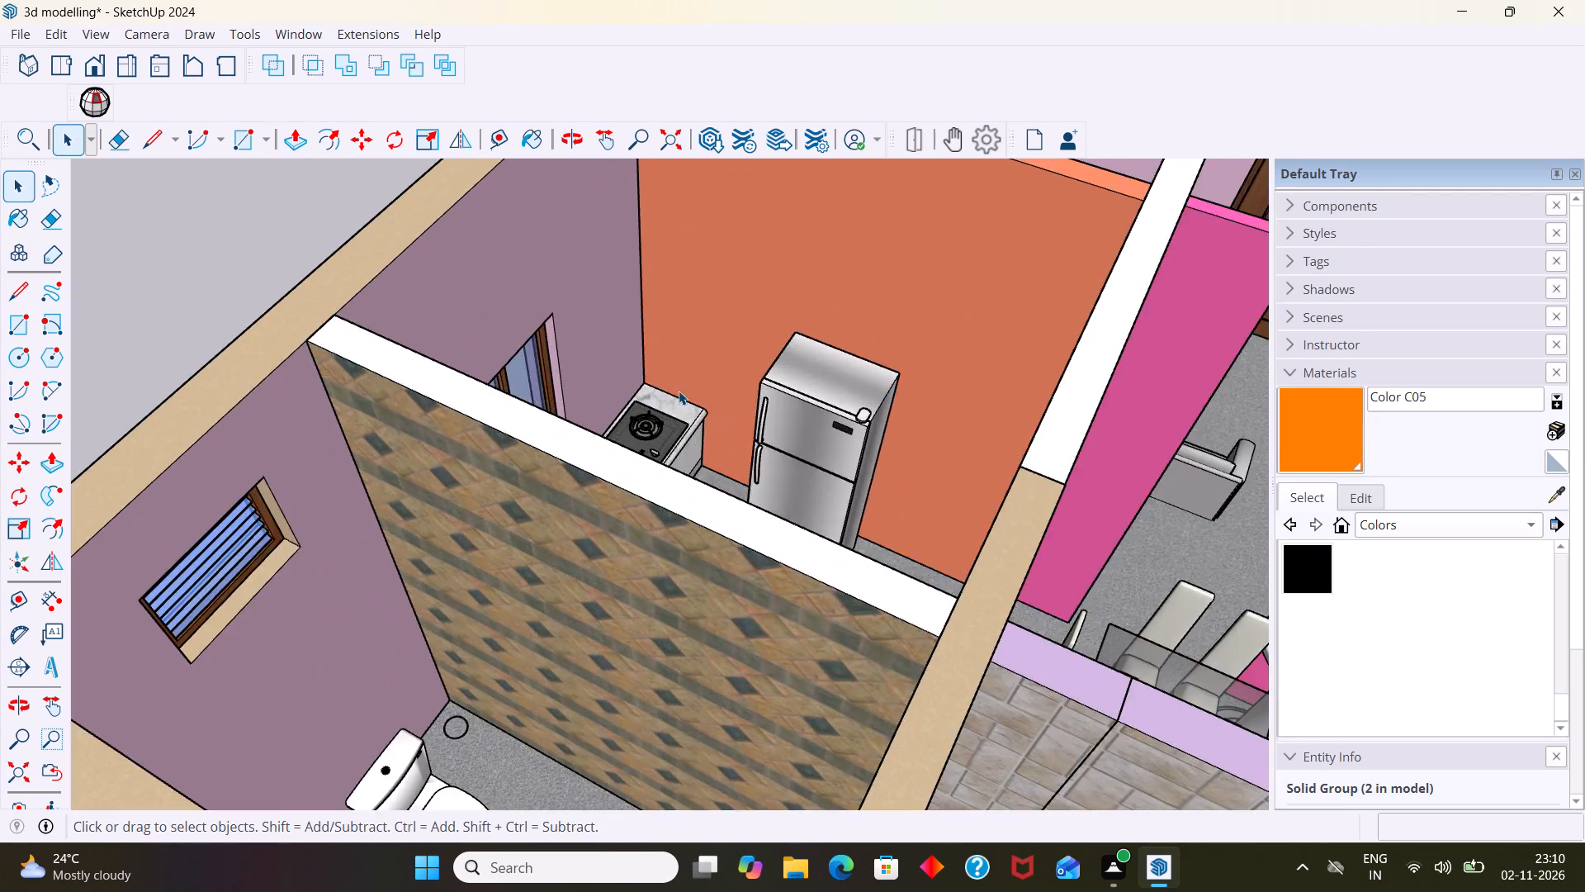
middle_drag(655, 420, 558, 517)
shift+middle_drag(436, 625, 592, 353)
scroll(566, 383, up, 10)
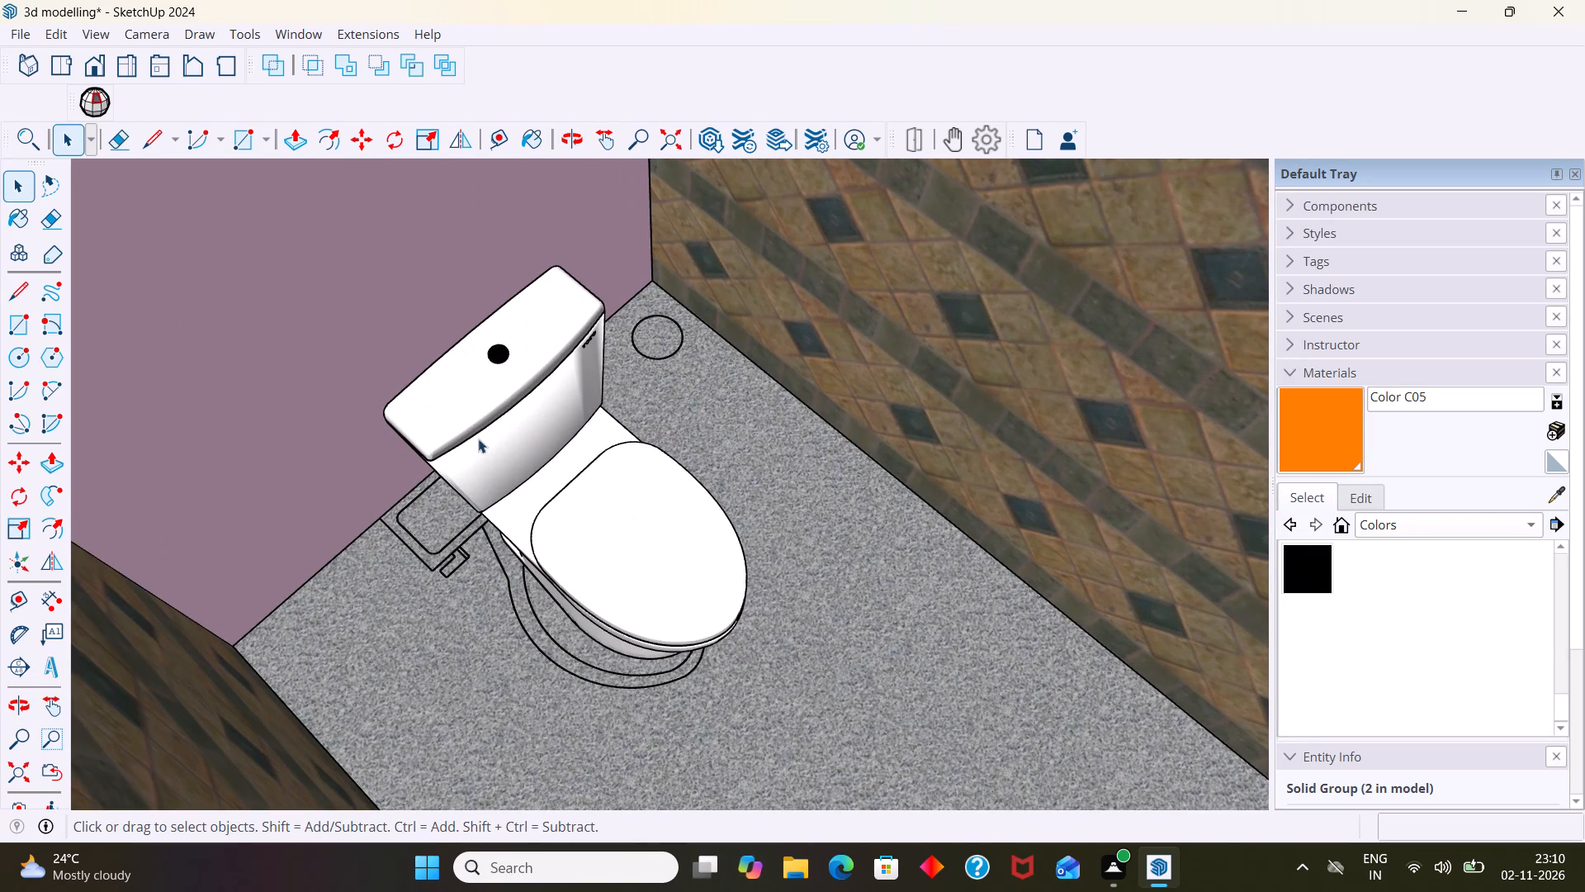
click(465, 420)
middle_drag(442, 484, 466, 477)
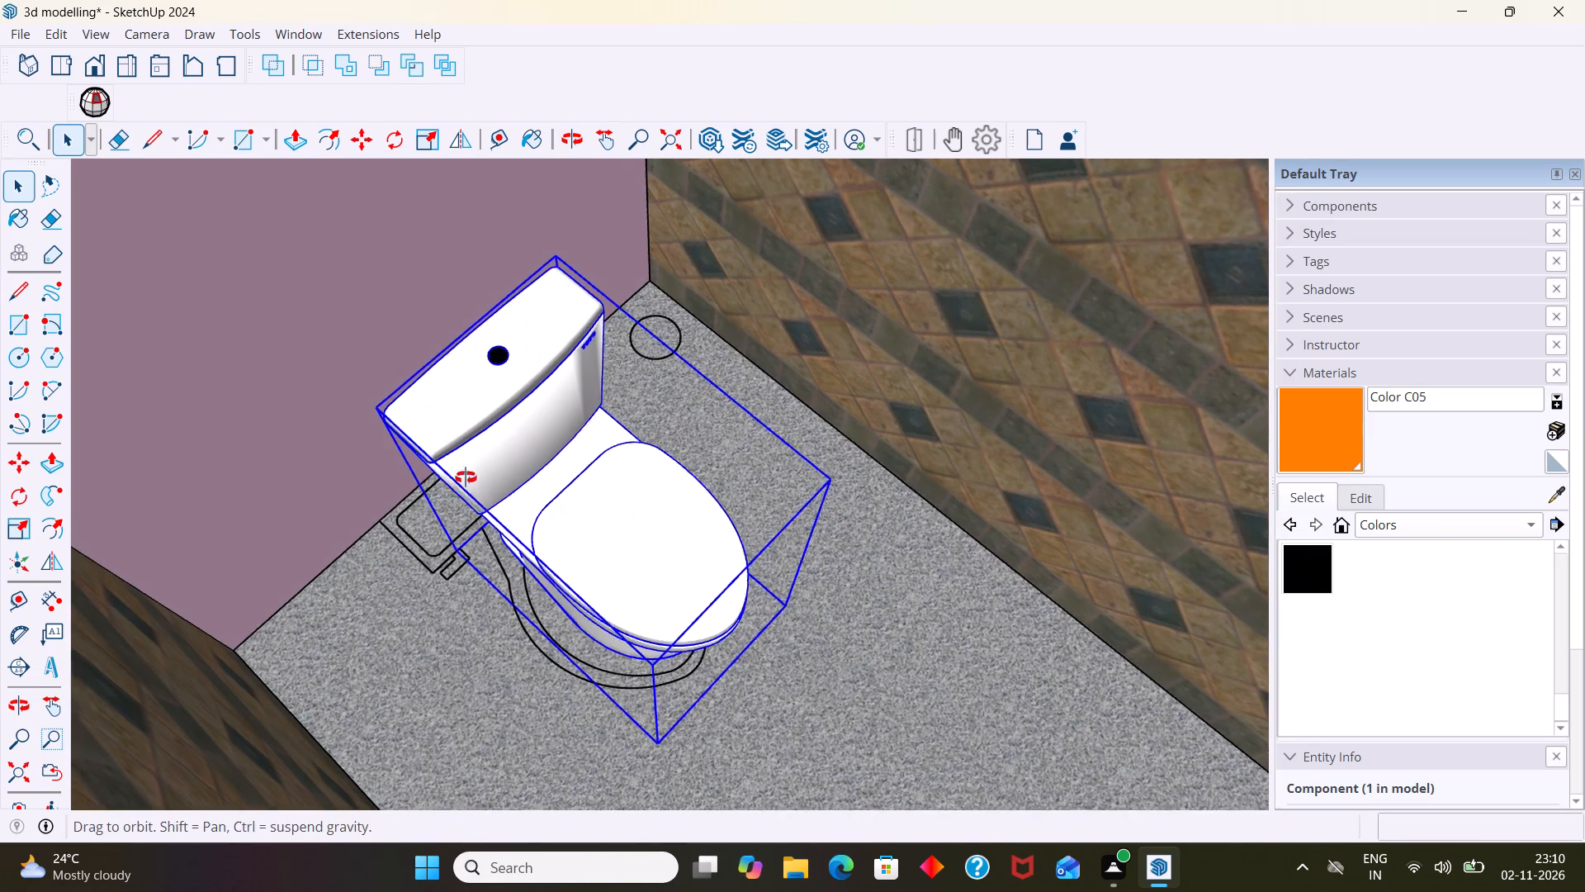
middle_drag(466, 477, 466, 488)
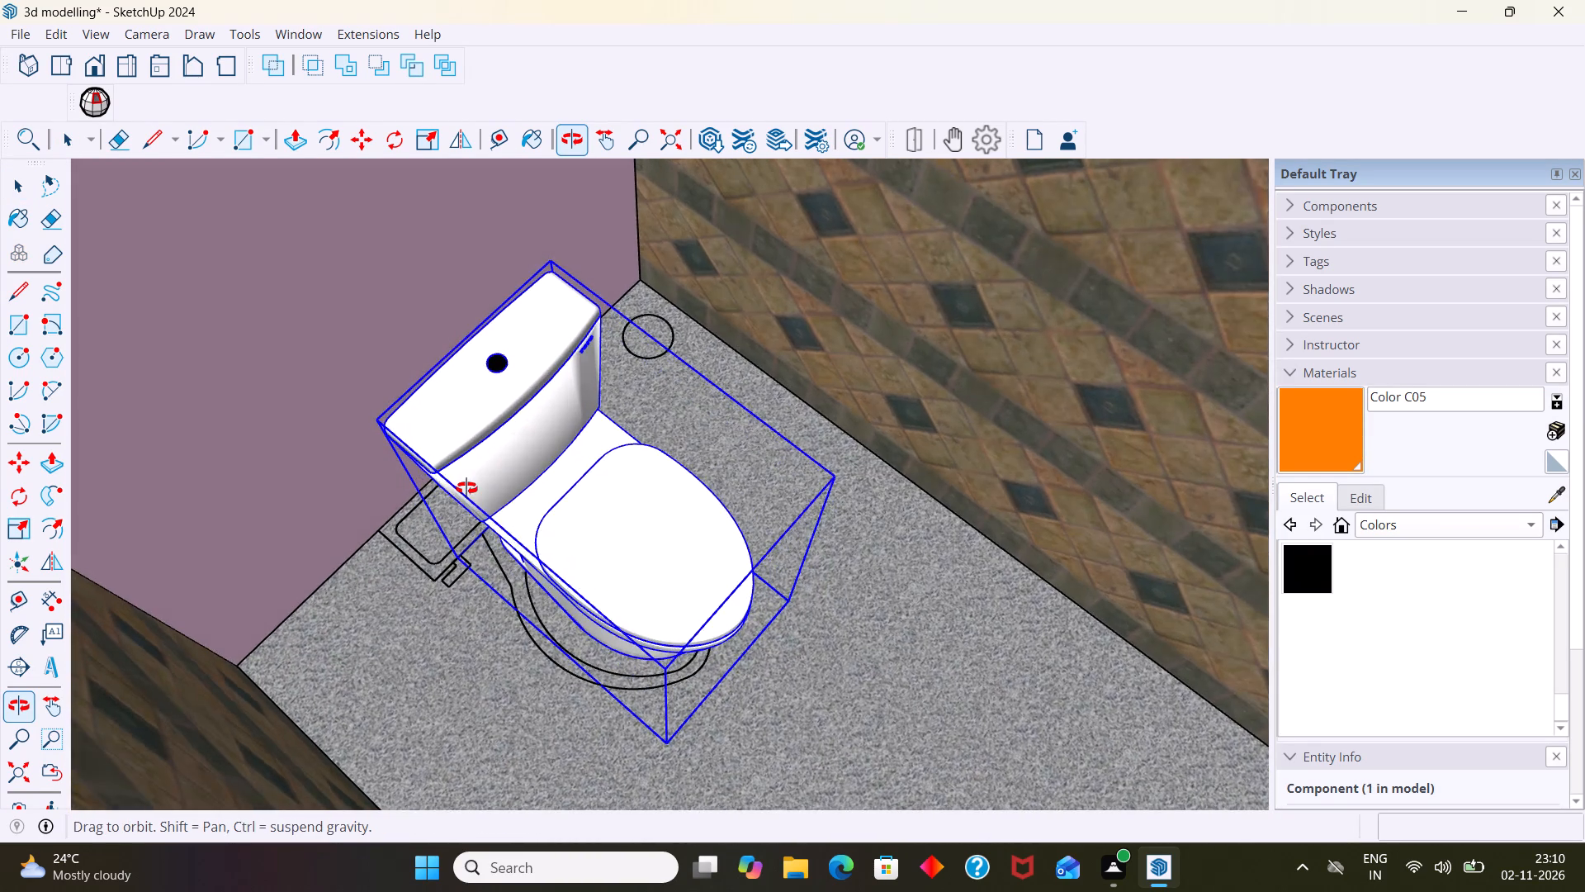
middle_drag(466, 488, 469, 473)
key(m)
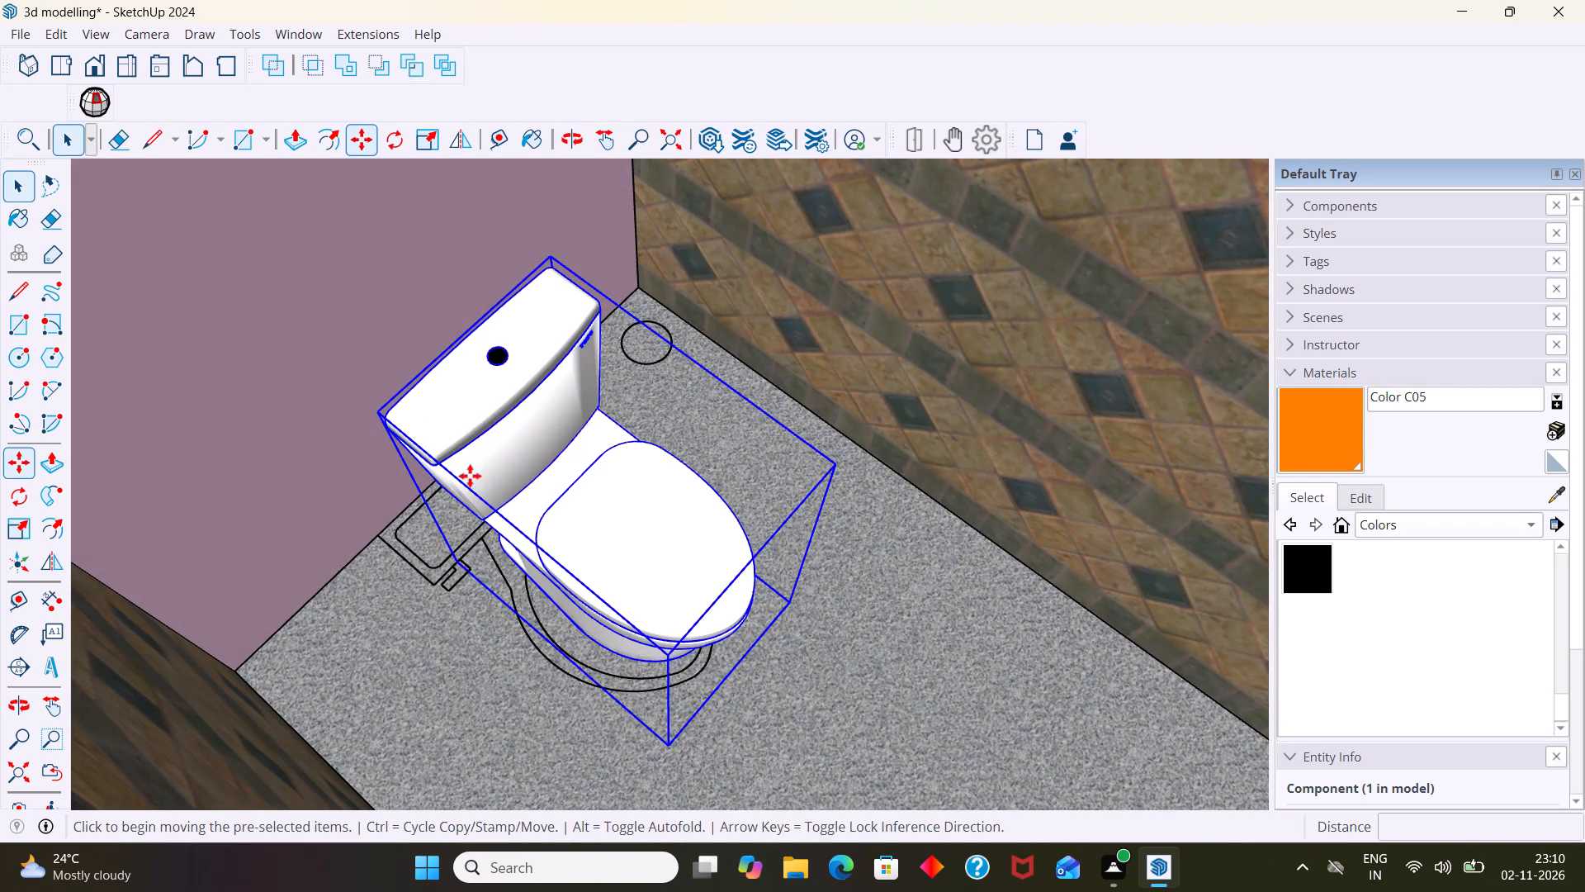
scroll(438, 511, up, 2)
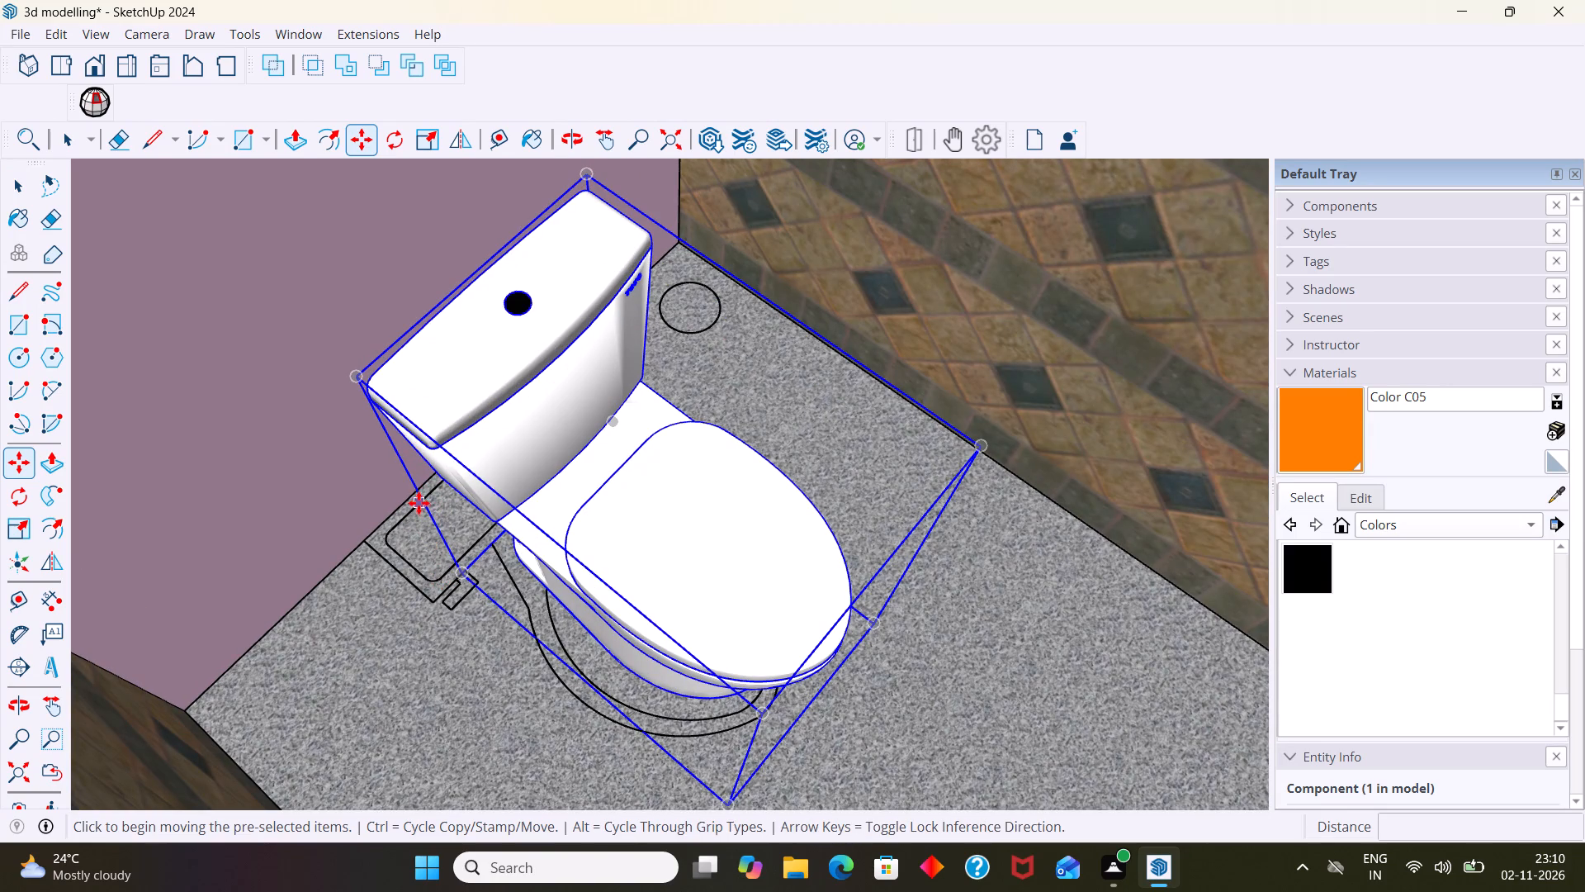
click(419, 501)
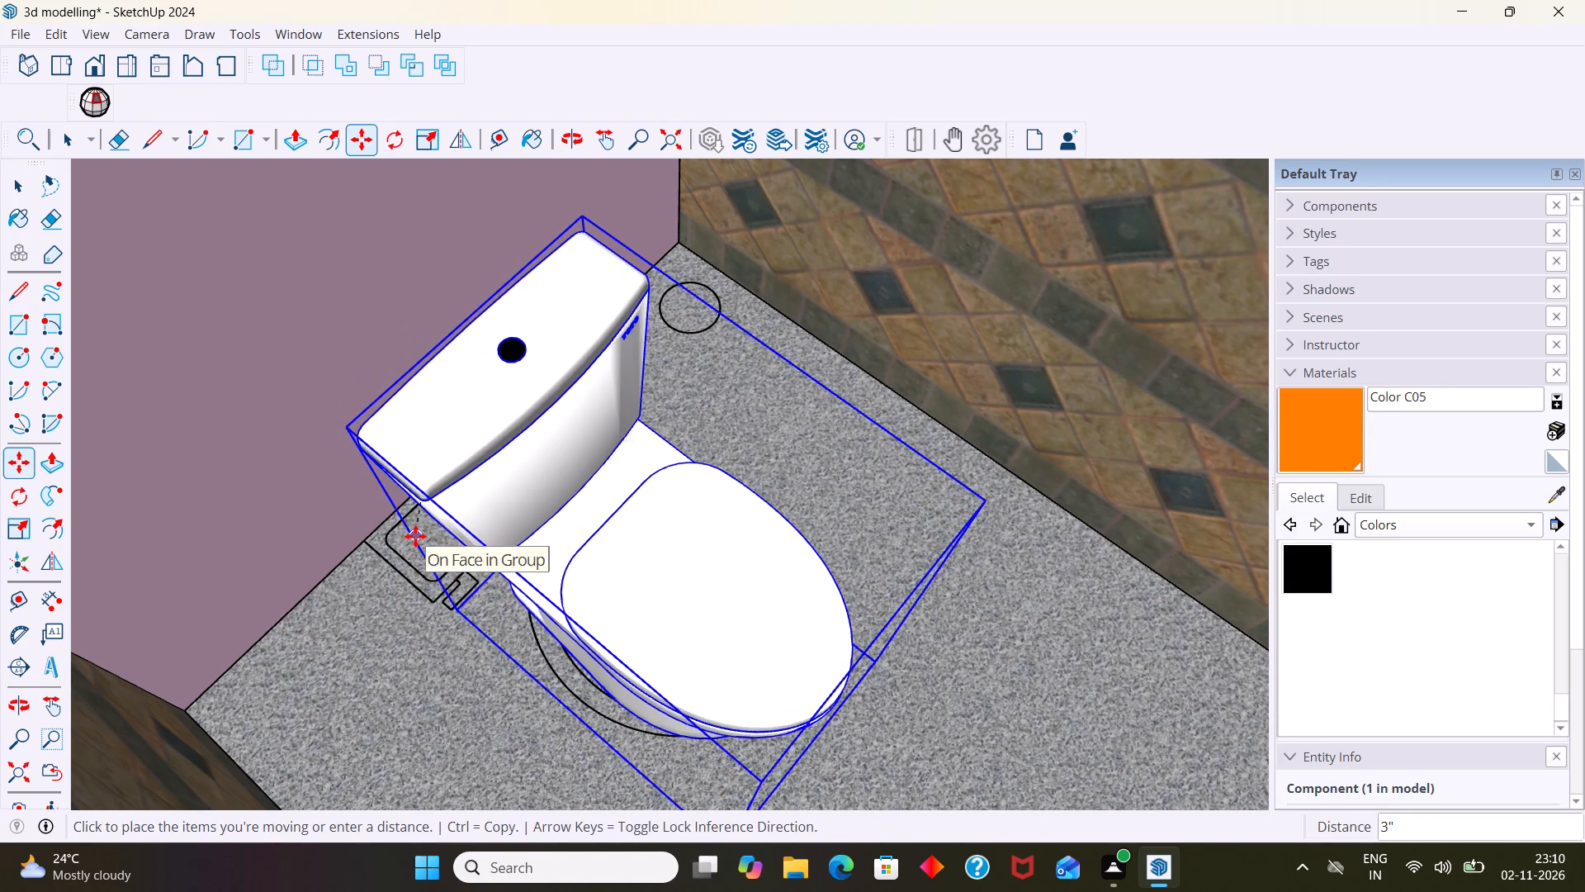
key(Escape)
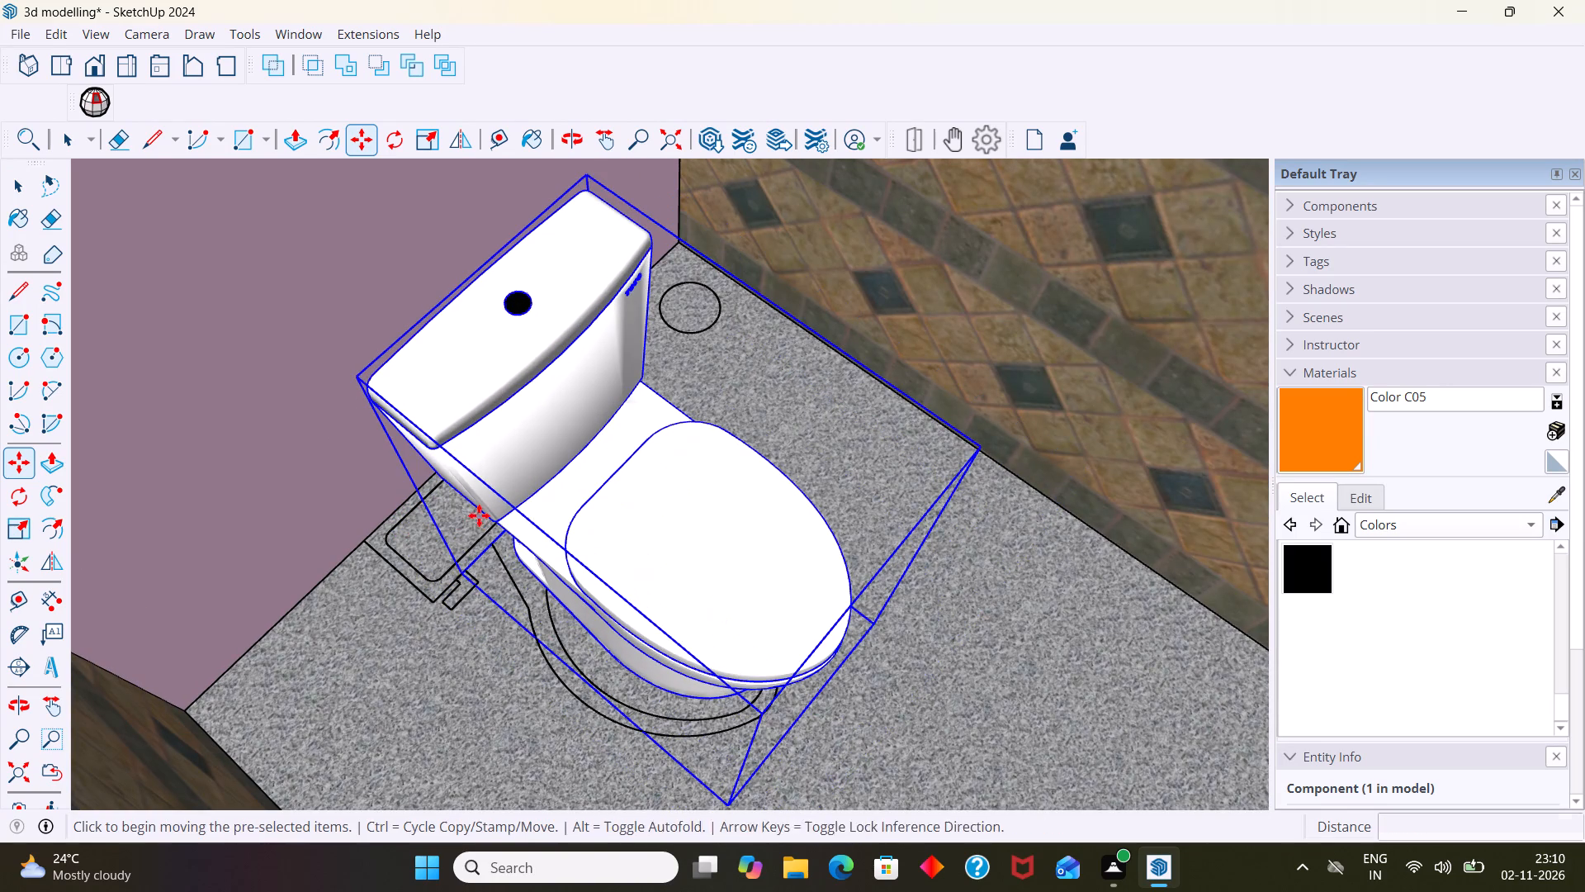
Scale the toilet's width by about 1.29 along the green axis, stretching the side away from the floor drain circle.
key(s)
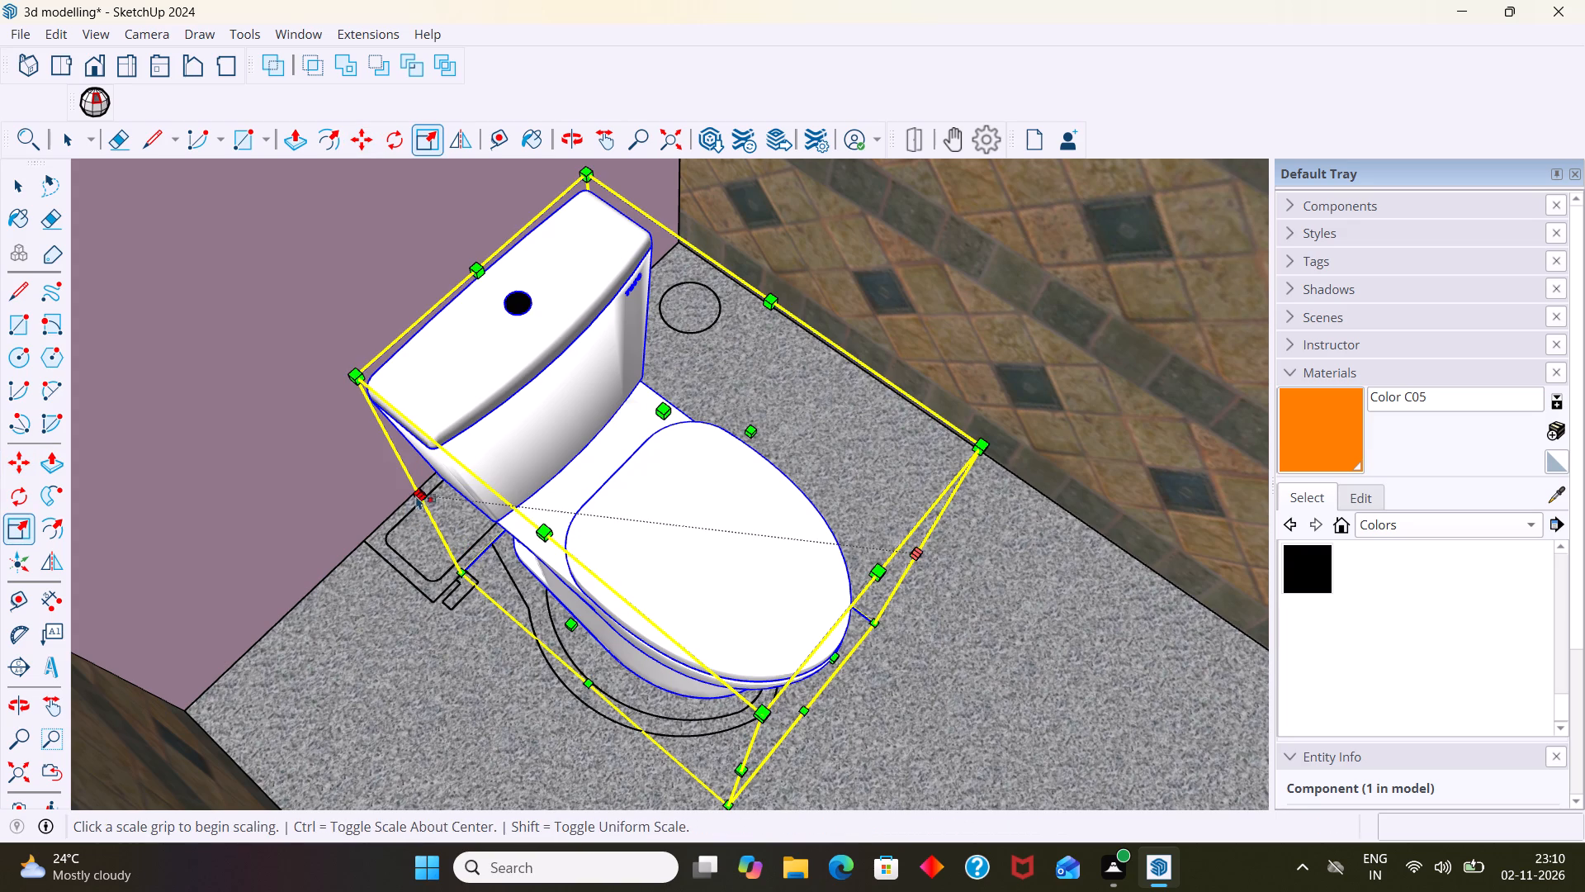
middle_drag(499, 556, 533, 539)
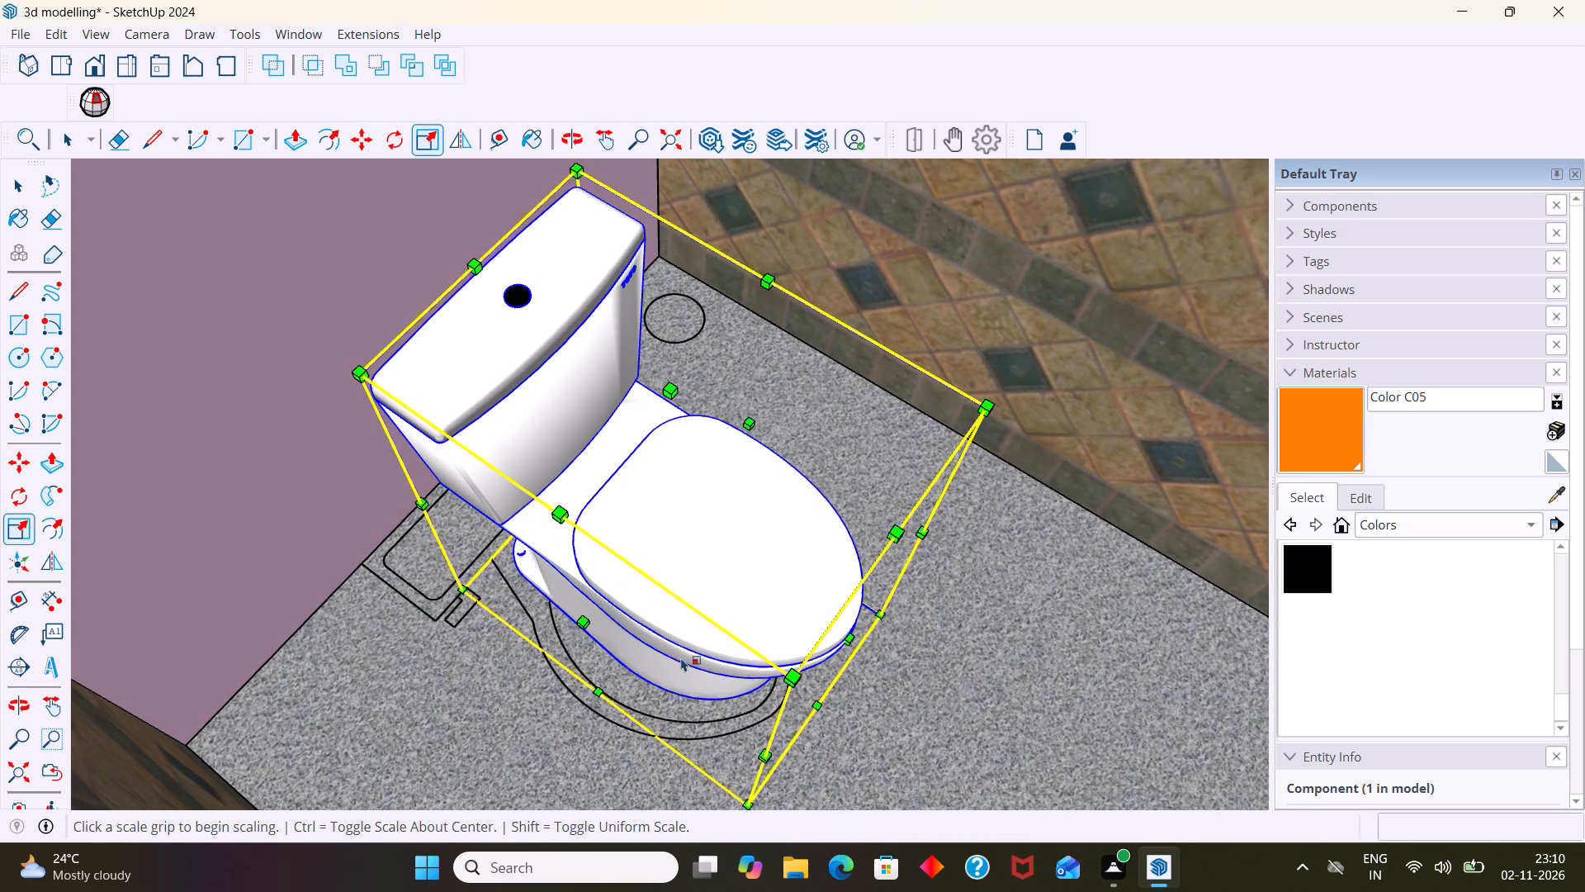
click(576, 621)
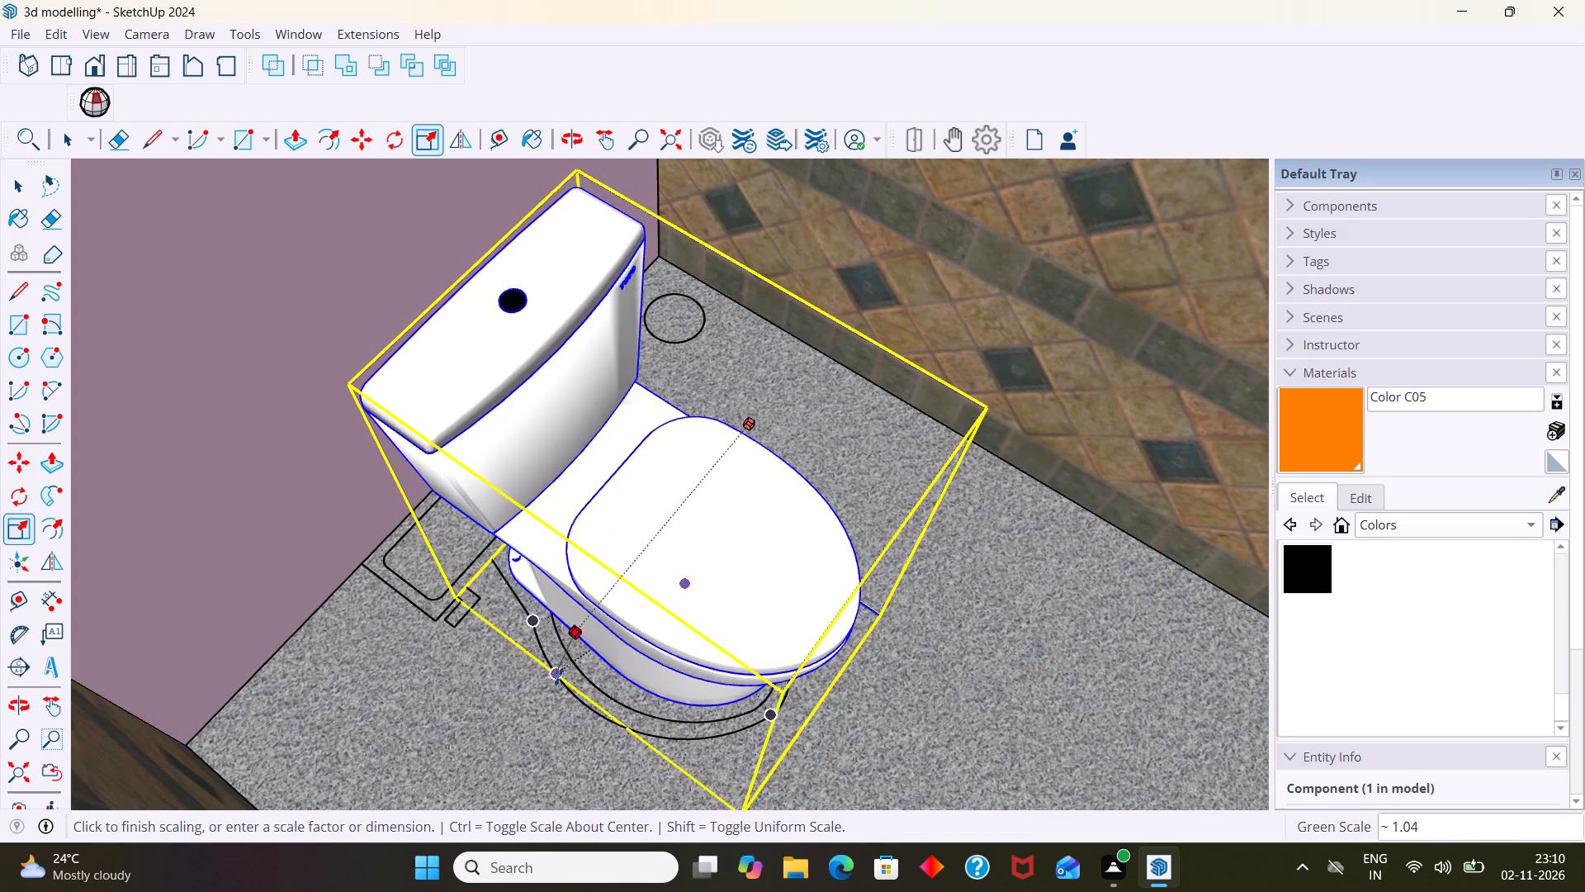
click(596, 743)
Scale the toilet's depth by about 1.22 along the red axis, stretching its back toward the purple wall.
scroll(528, 601, down, 3)
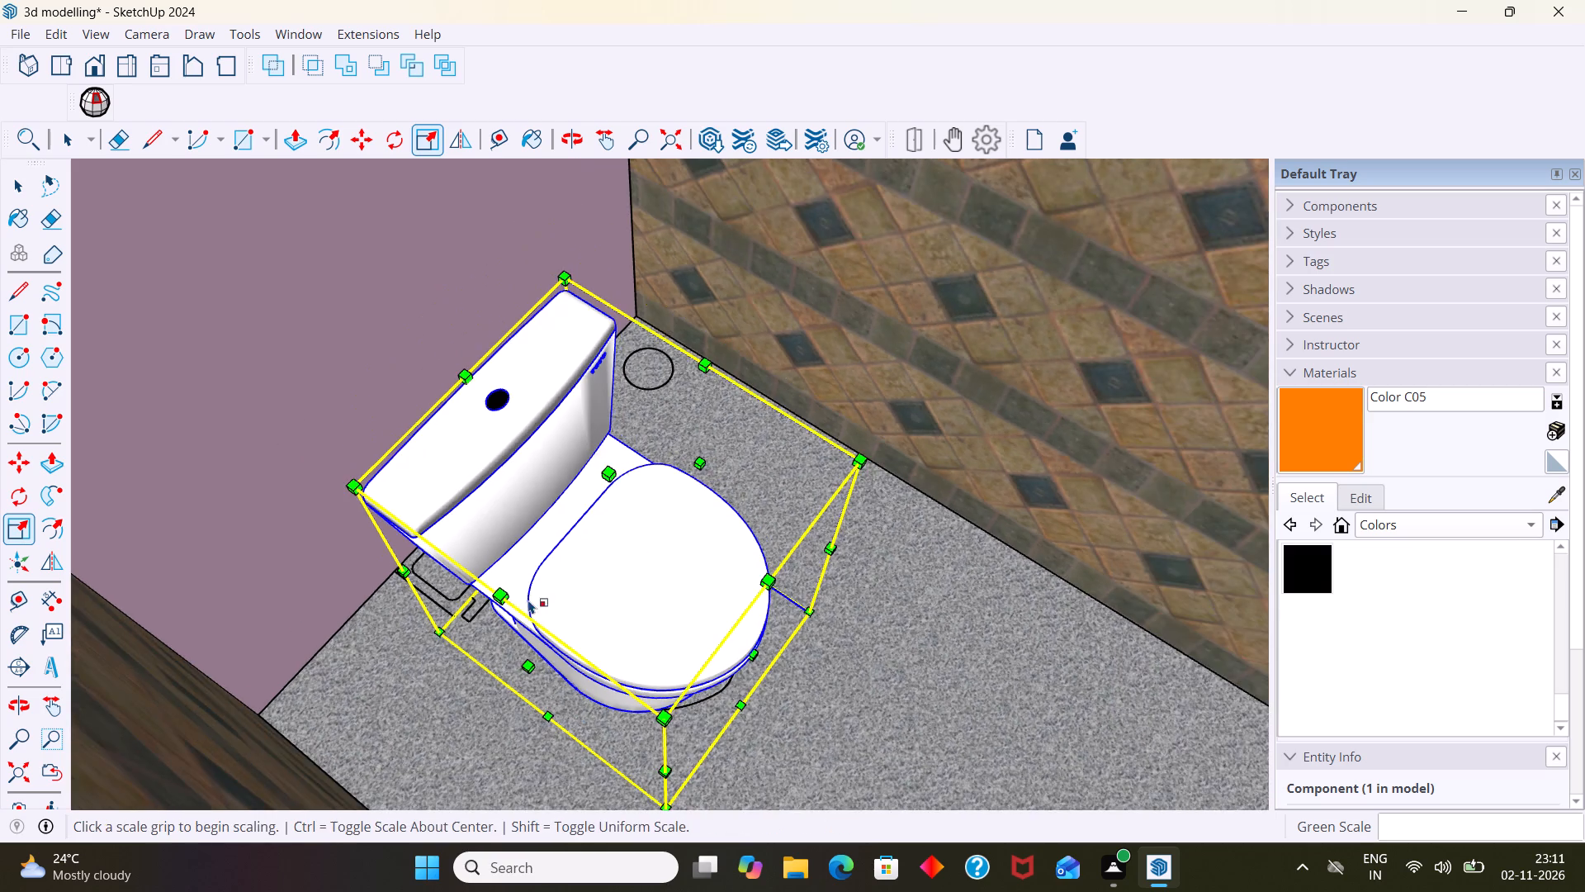
middle_drag(536, 596, 542, 616)
scroll(466, 519, up, 5)
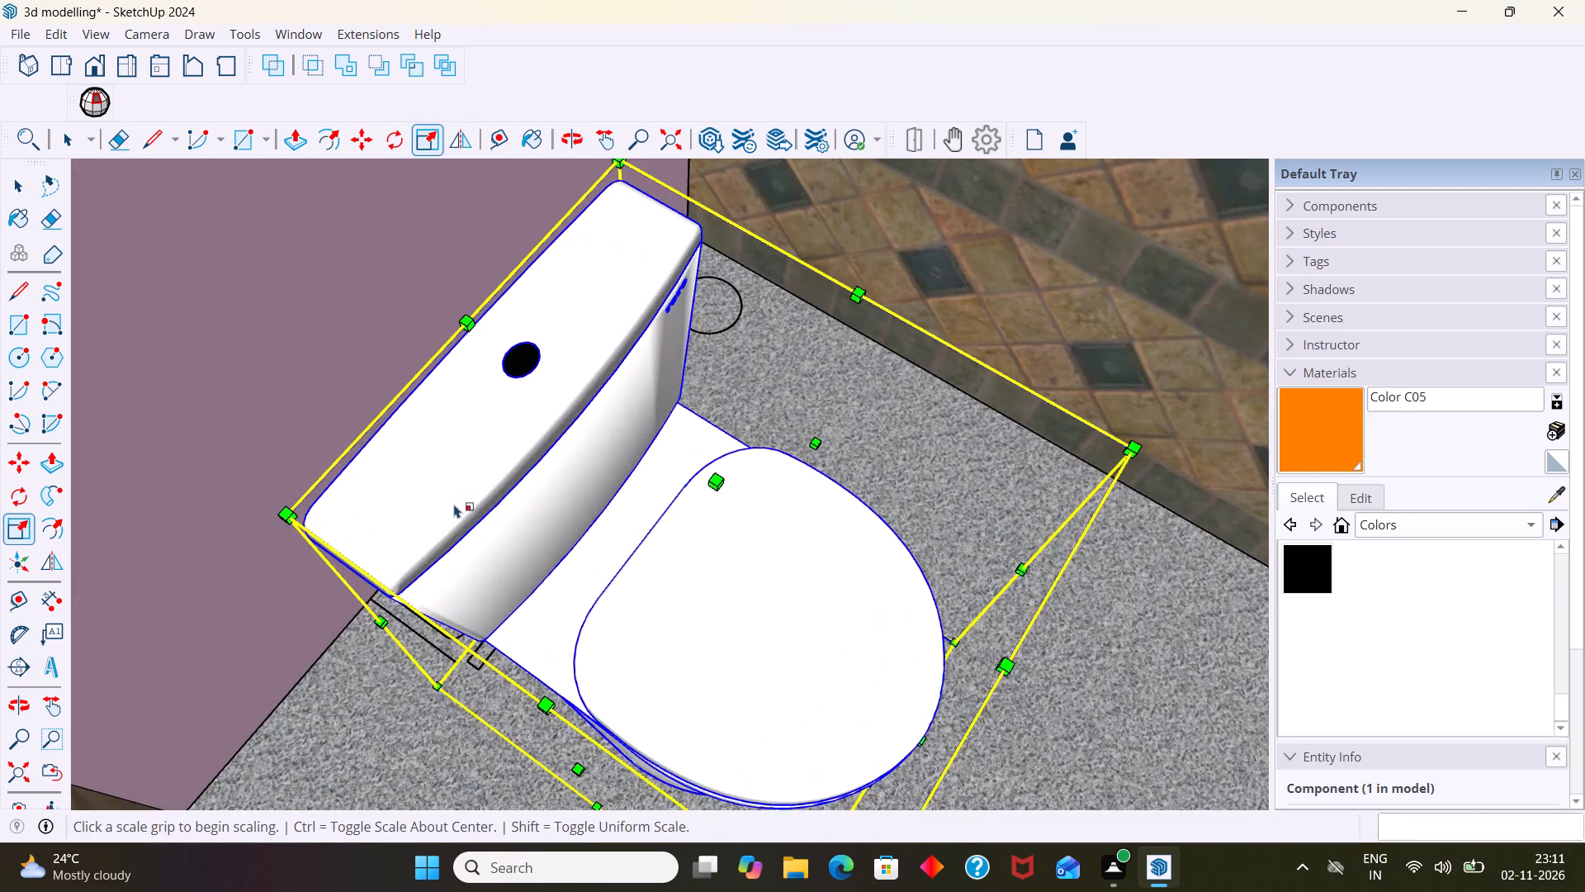
middle_drag(461, 506, 717, 506)
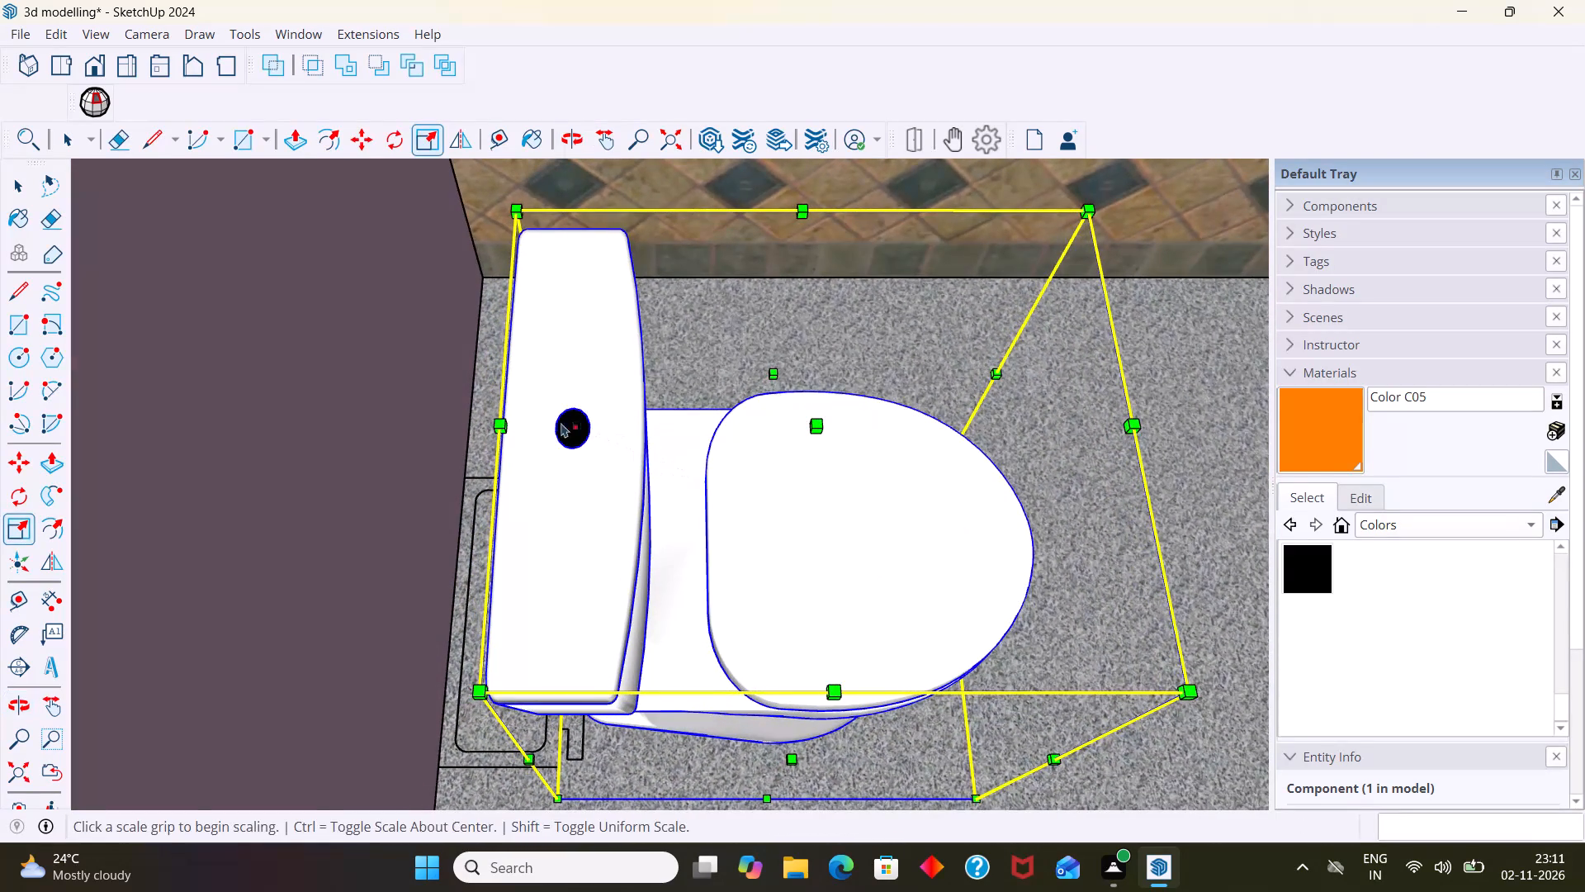
middle_drag(483, 567, 473, 542)
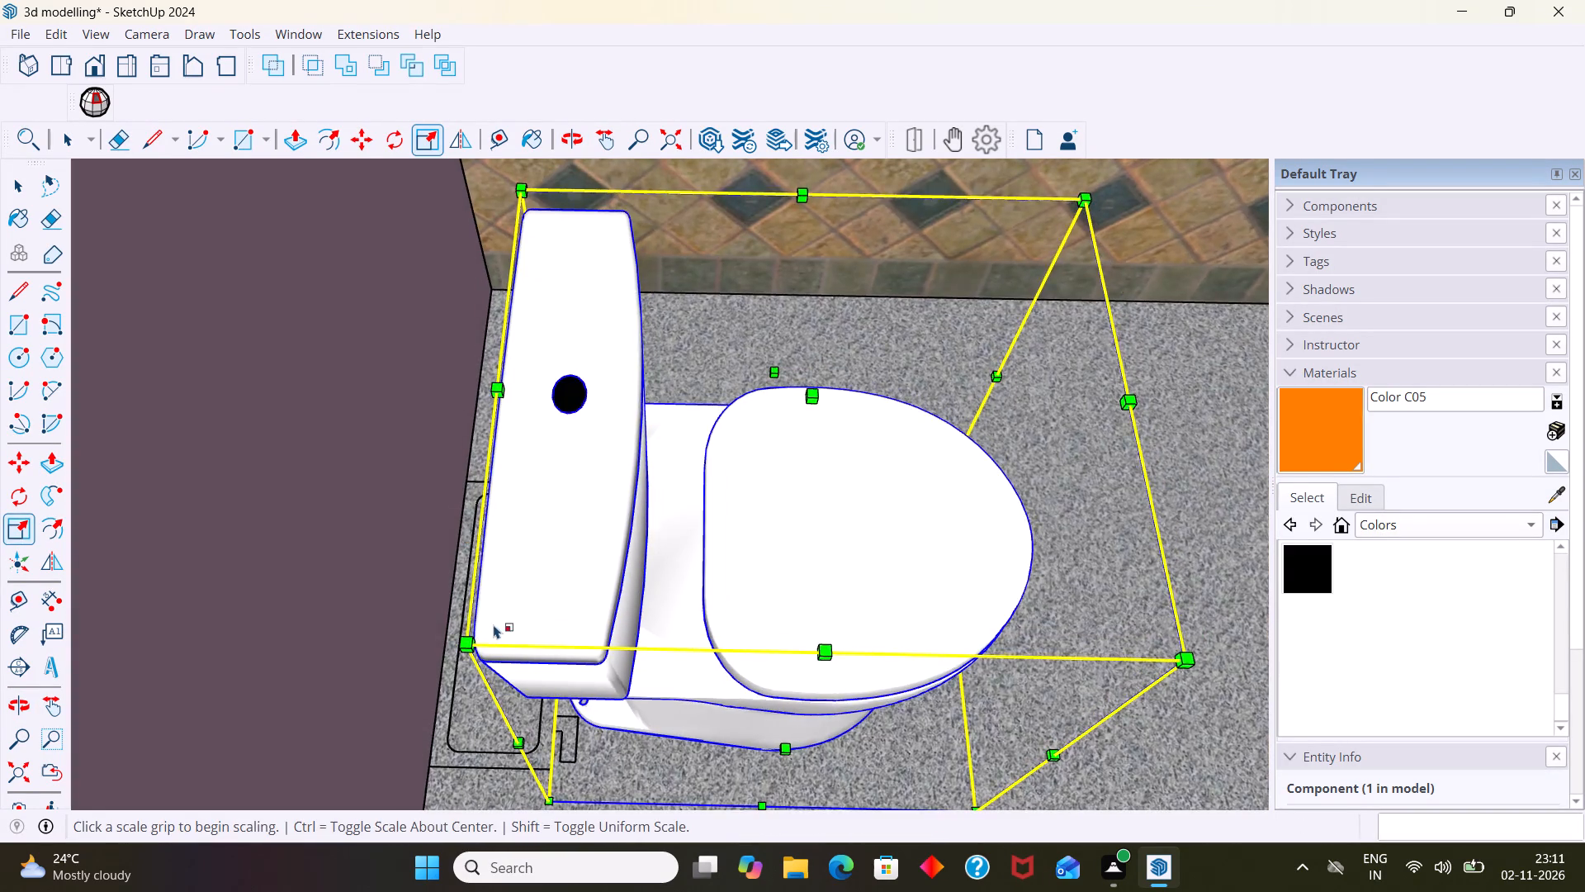
scroll(494, 624, up, 4)
middle_drag(523, 696, 647, 637)
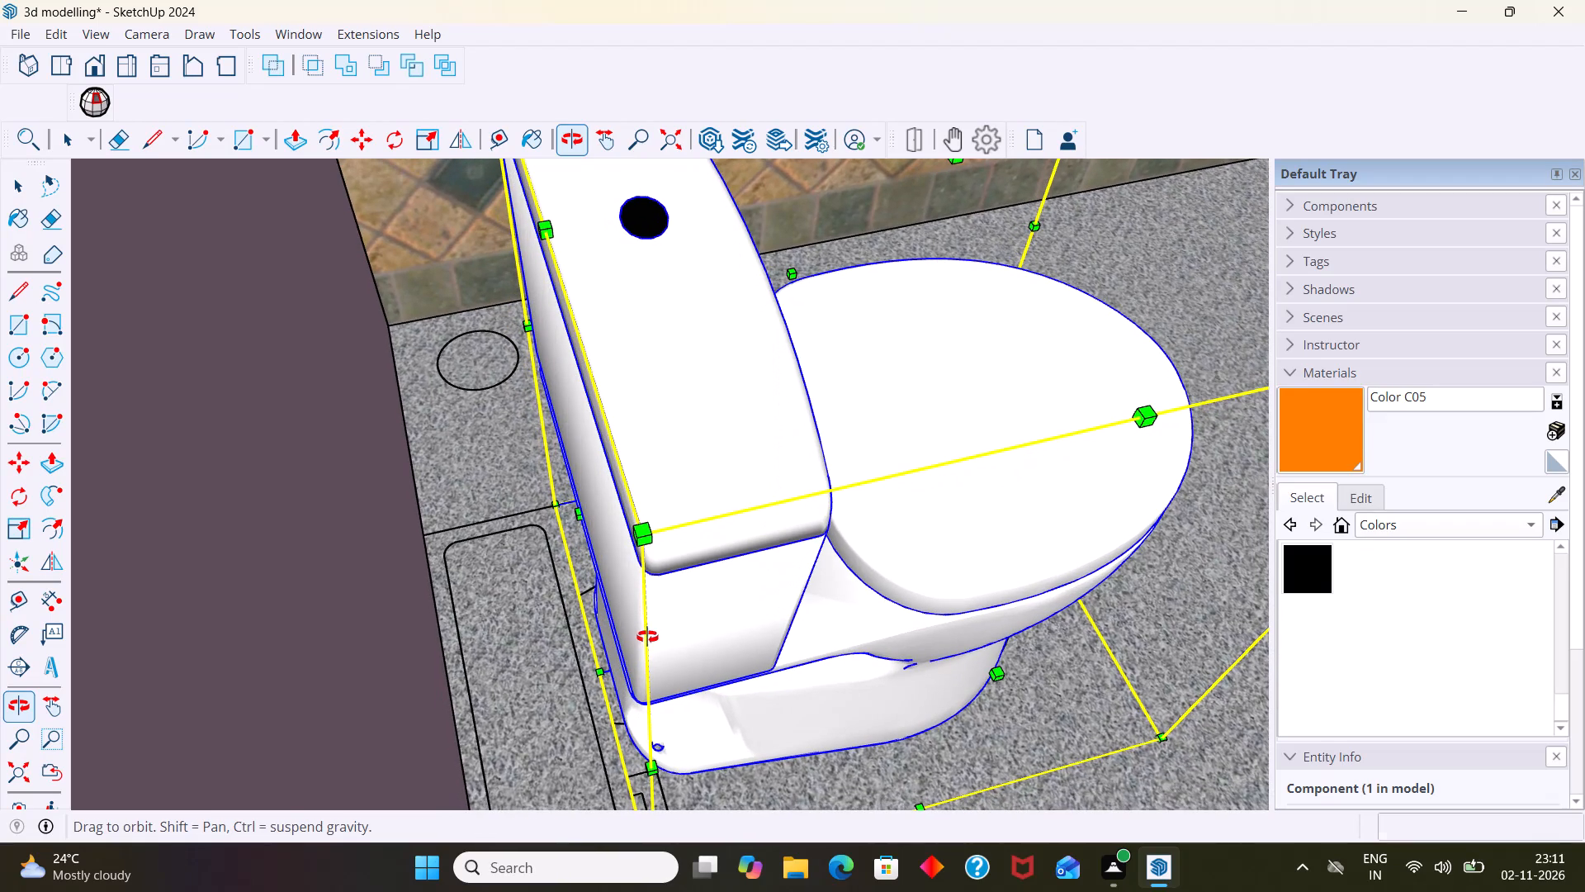
middle_drag(647, 637, 646, 637)
click(574, 517)
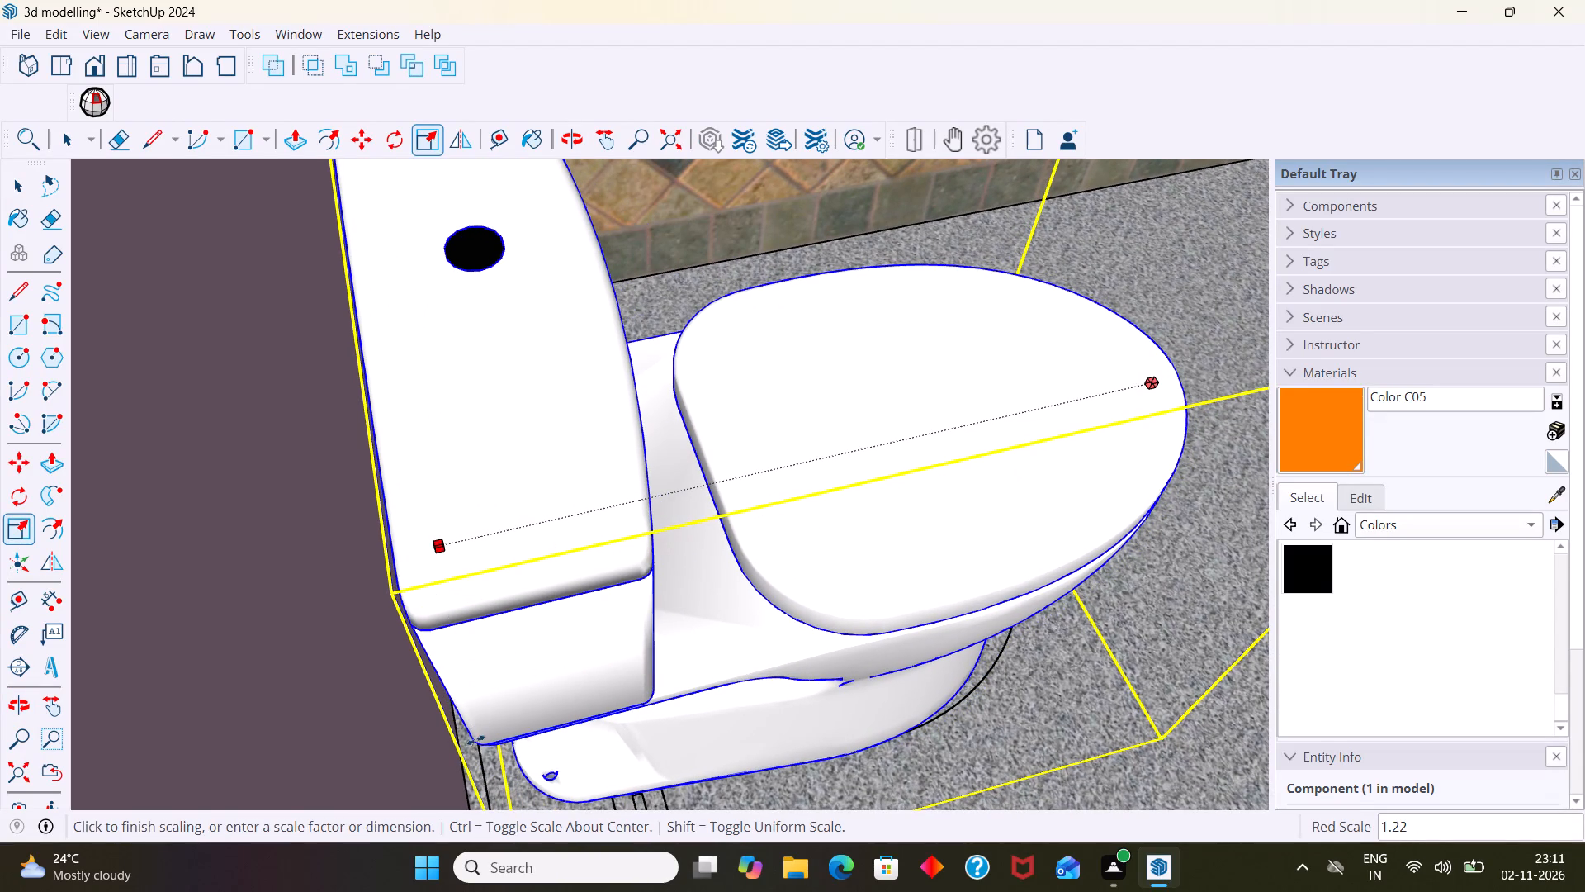
click(477, 746)
Widen the toilet on the floor drain side by a green-axis scale of about 1.10, toward its floor outline.
scroll(488, 719, down, 14)
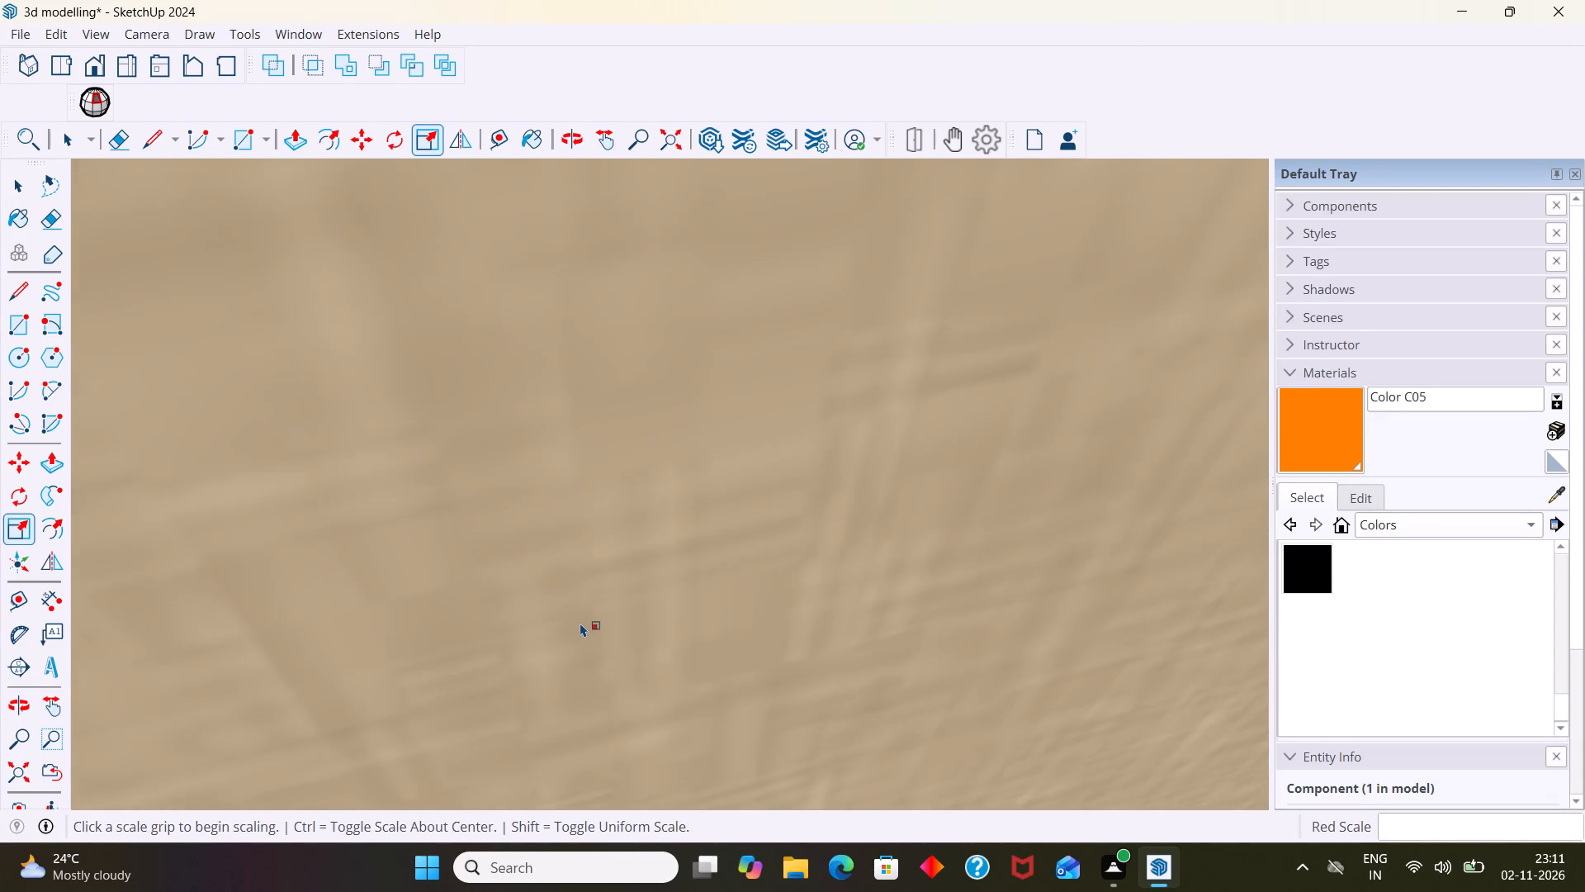
scroll(580, 623, down, 20)
scroll(580, 623, down, 19)
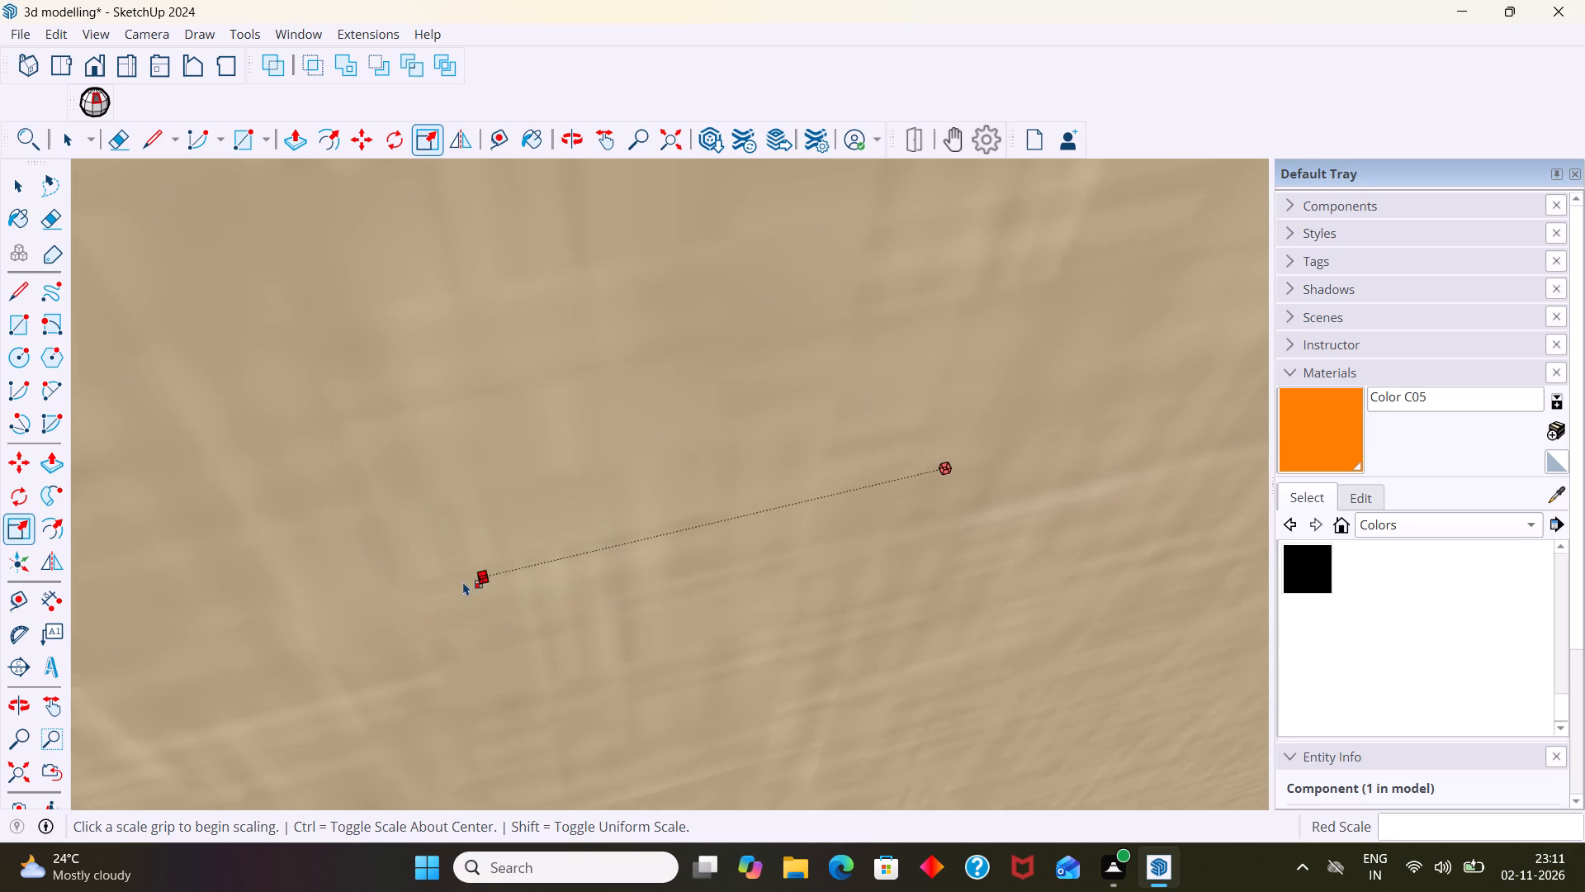
scroll(463, 581, down, 2)
click(22, 775)
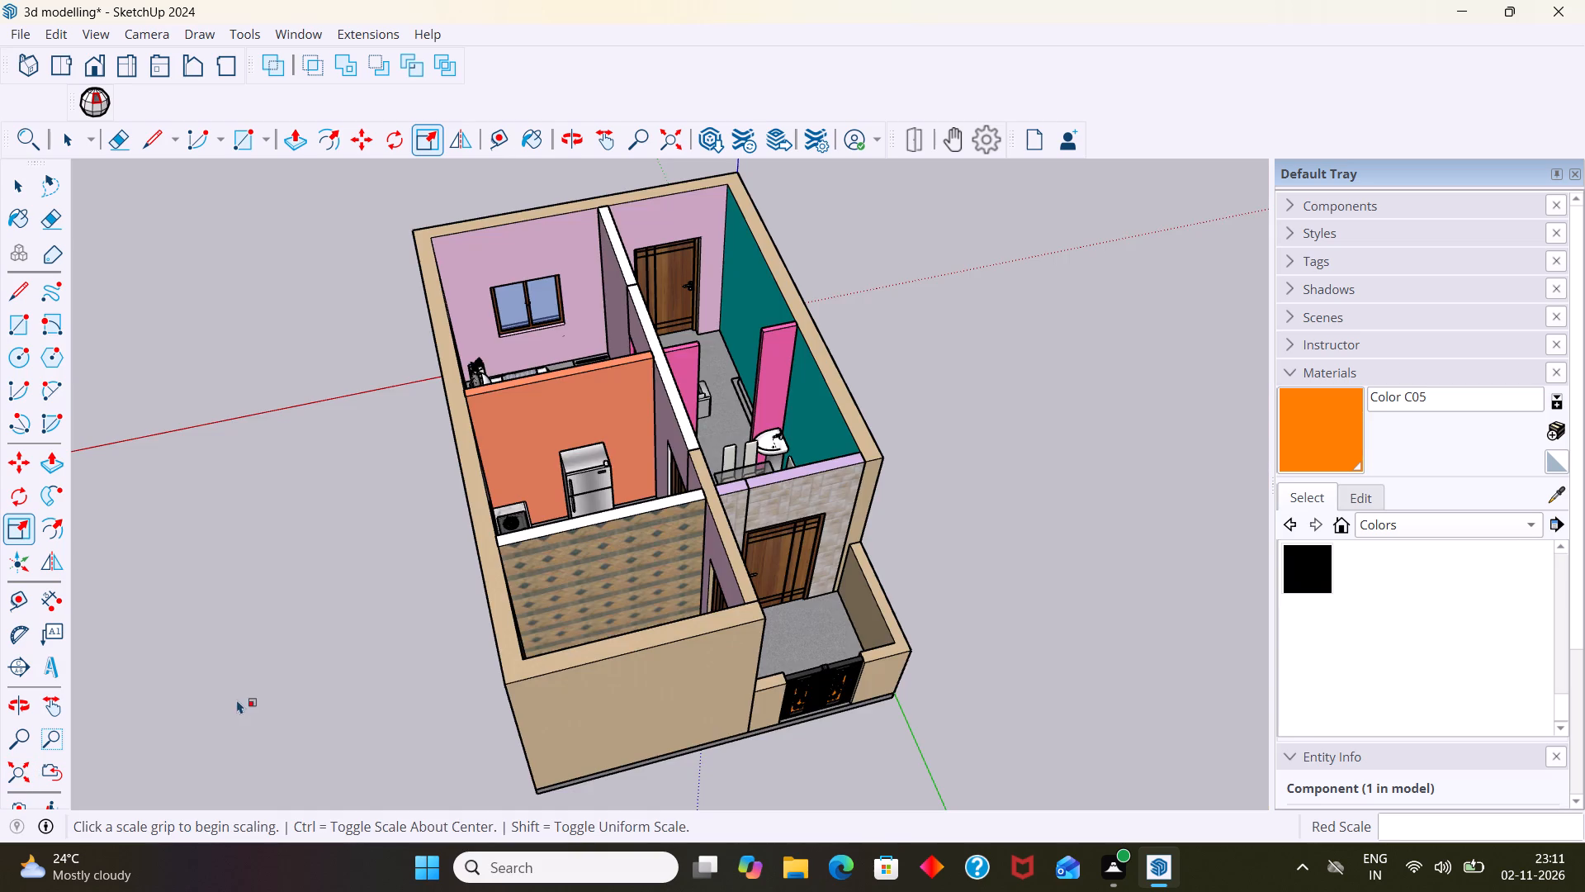
scroll(518, 535, up, 4)
middle_drag(574, 505, 361, 706)
scroll(630, 491, up, 2)
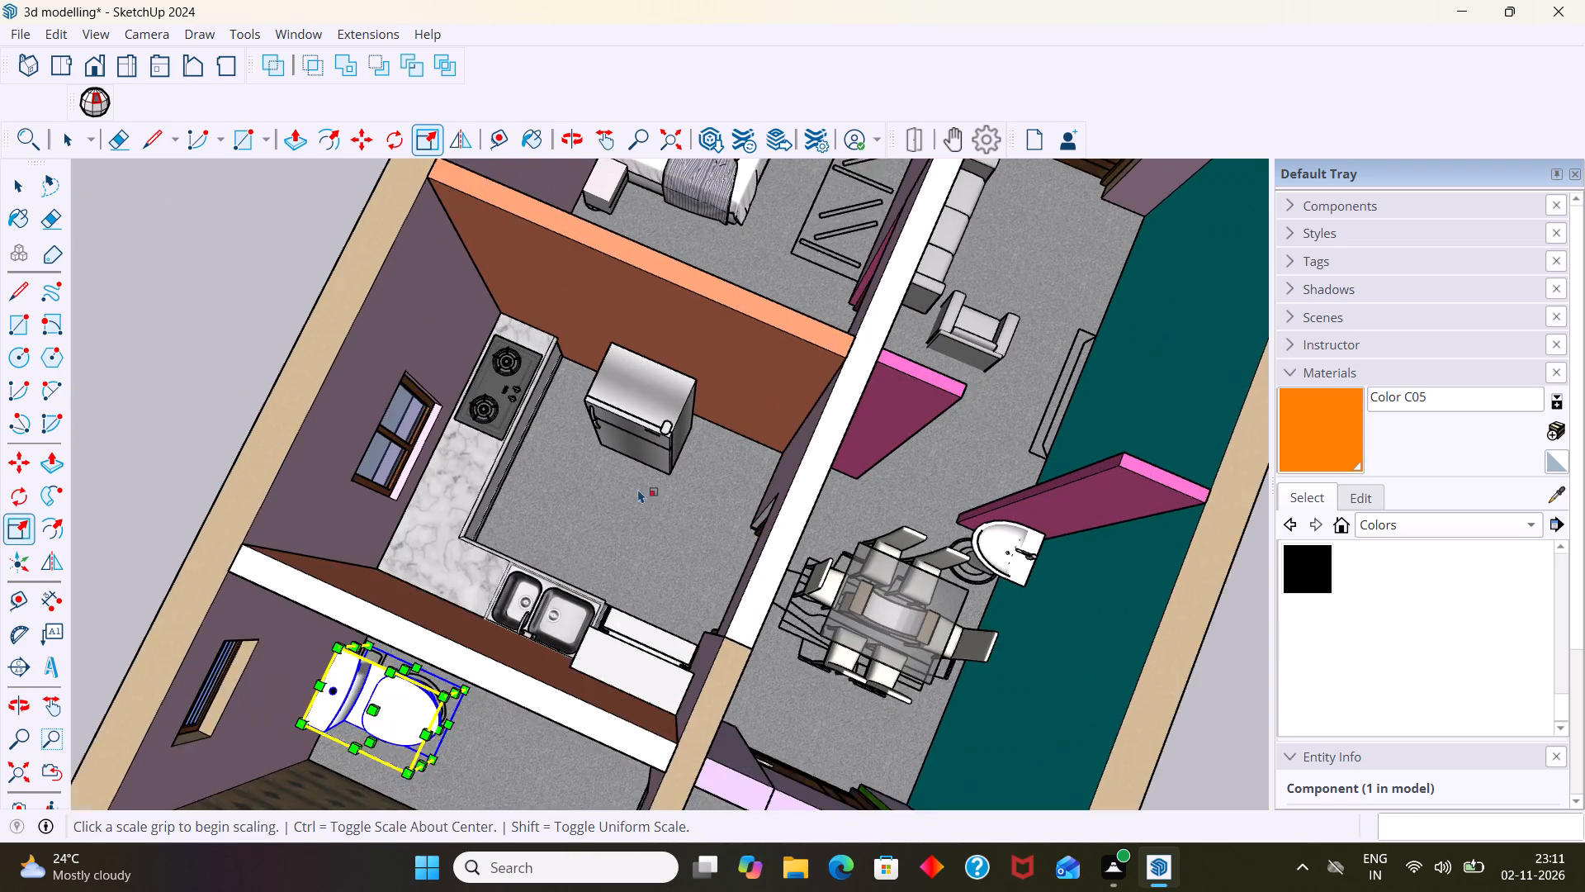
scroll(638, 489, up, 2)
middle_drag(630, 592, 329, 540)
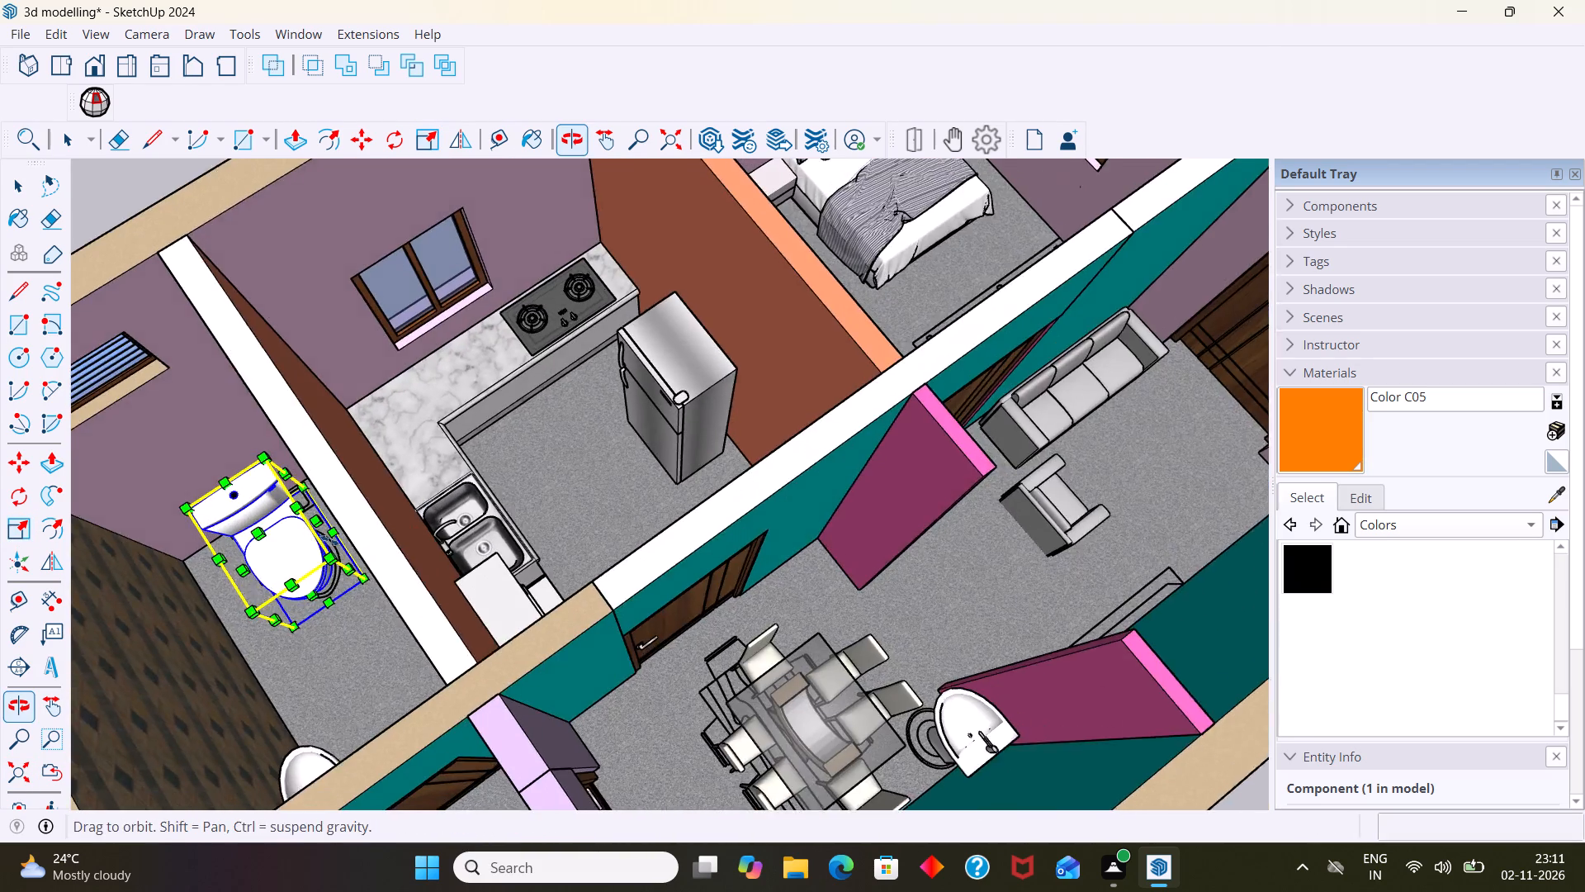
middle_drag(329, 540, 377, 539)
scroll(242, 571, up, 5)
middle_drag(285, 560, 315, 444)
scroll(386, 497, up, 3)
middle_drag(375, 509, 316, 553)
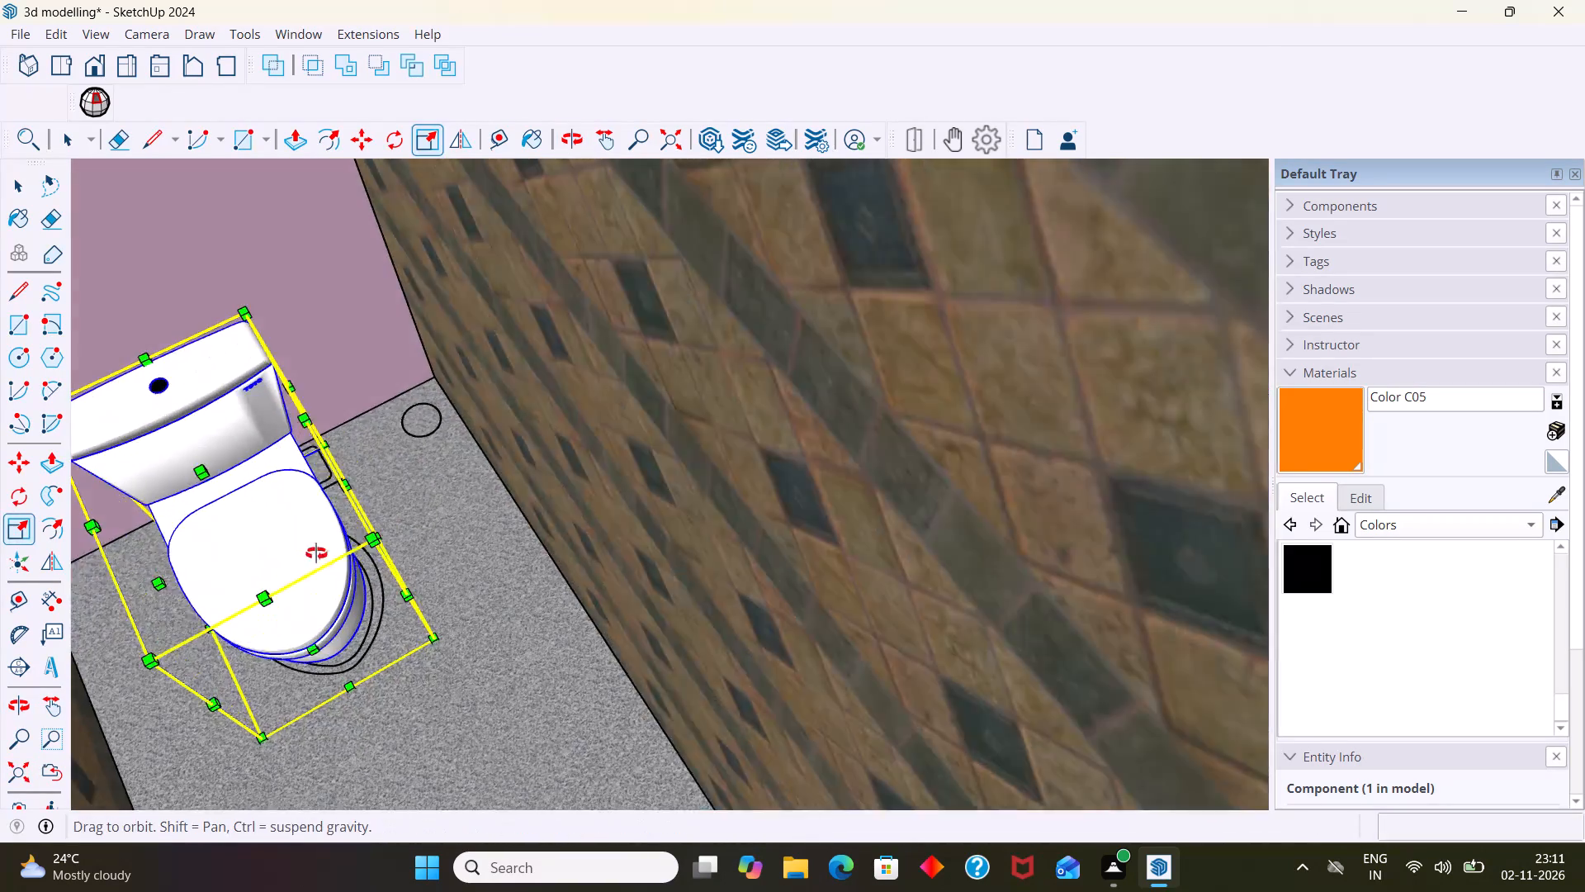
middle_drag(316, 553, 301, 532)
scroll(332, 487, up, 5)
middle_drag(371, 474, 274, 509)
scroll(309, 406, up, 3)
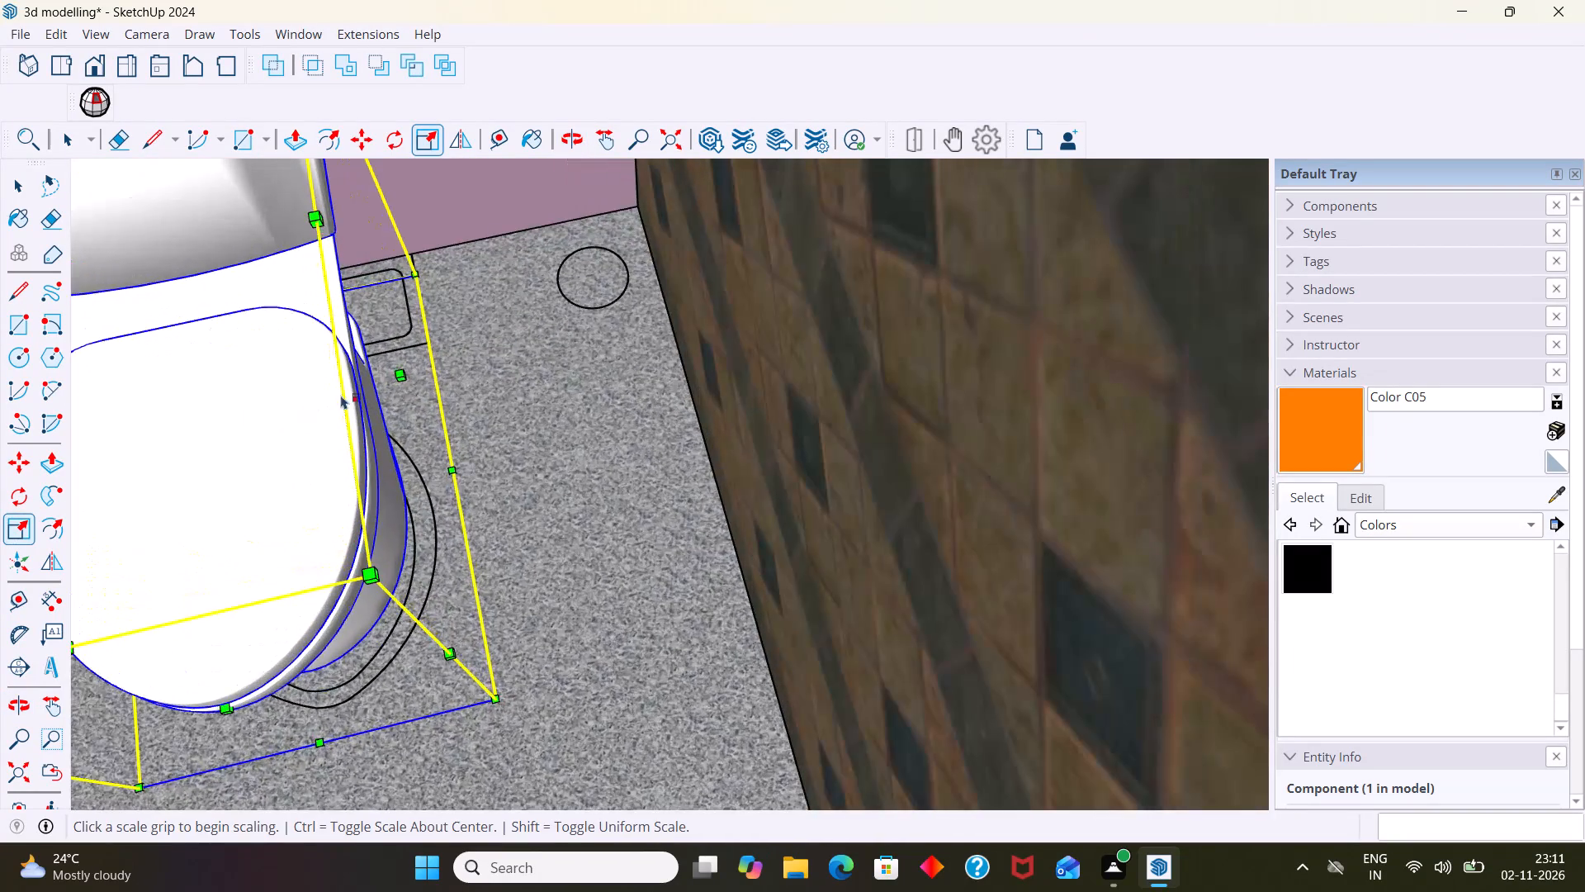
scroll(420, 376, up, 2)
middle_drag(414, 378, 349, 397)
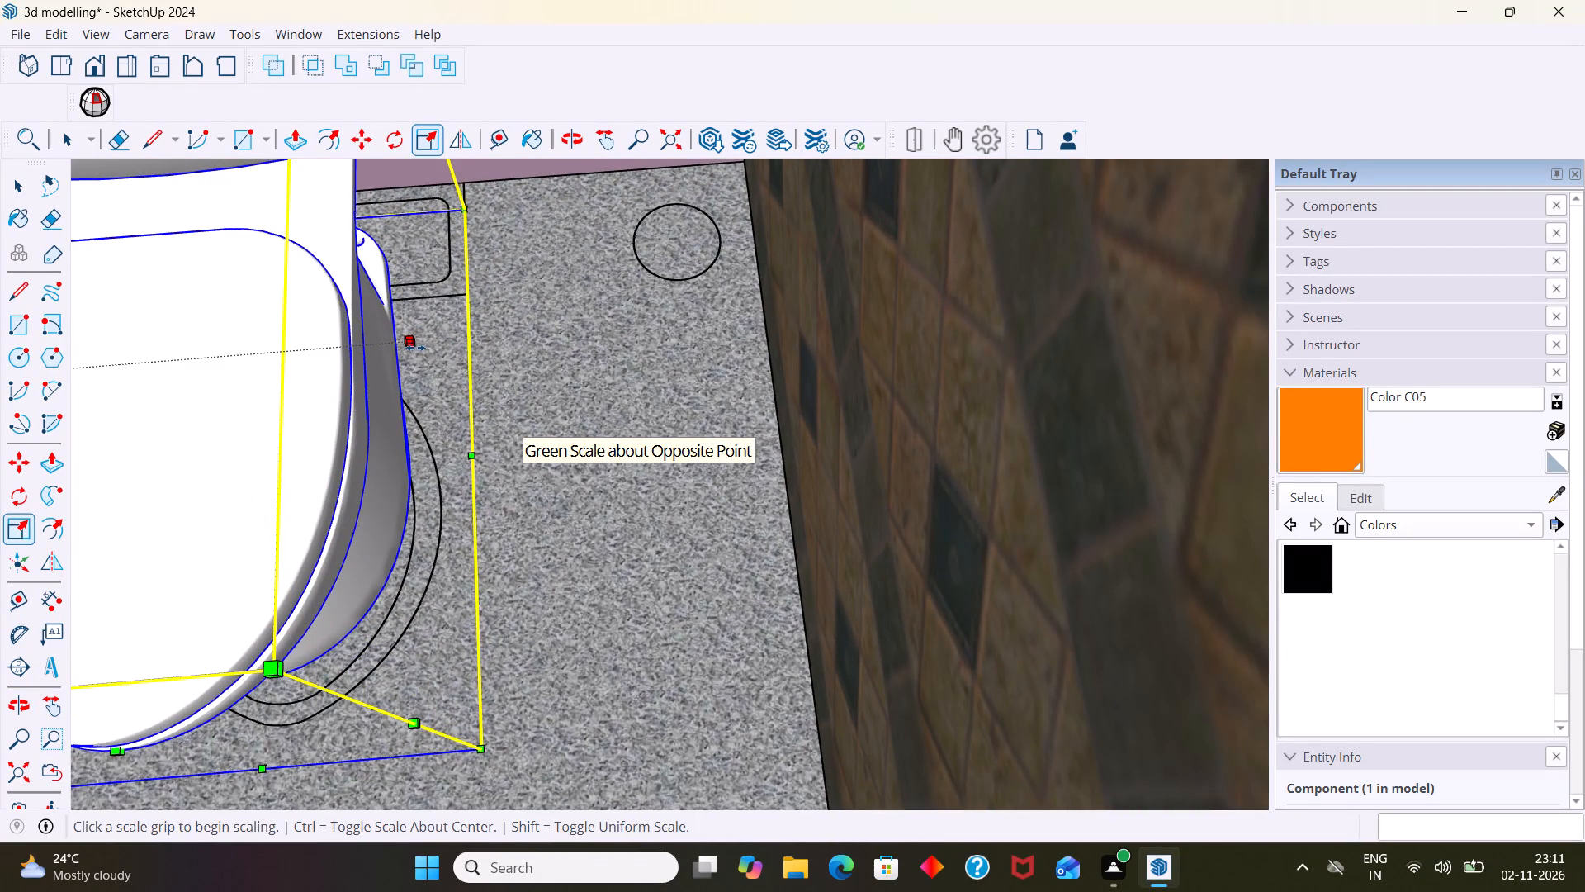
click(415, 348)
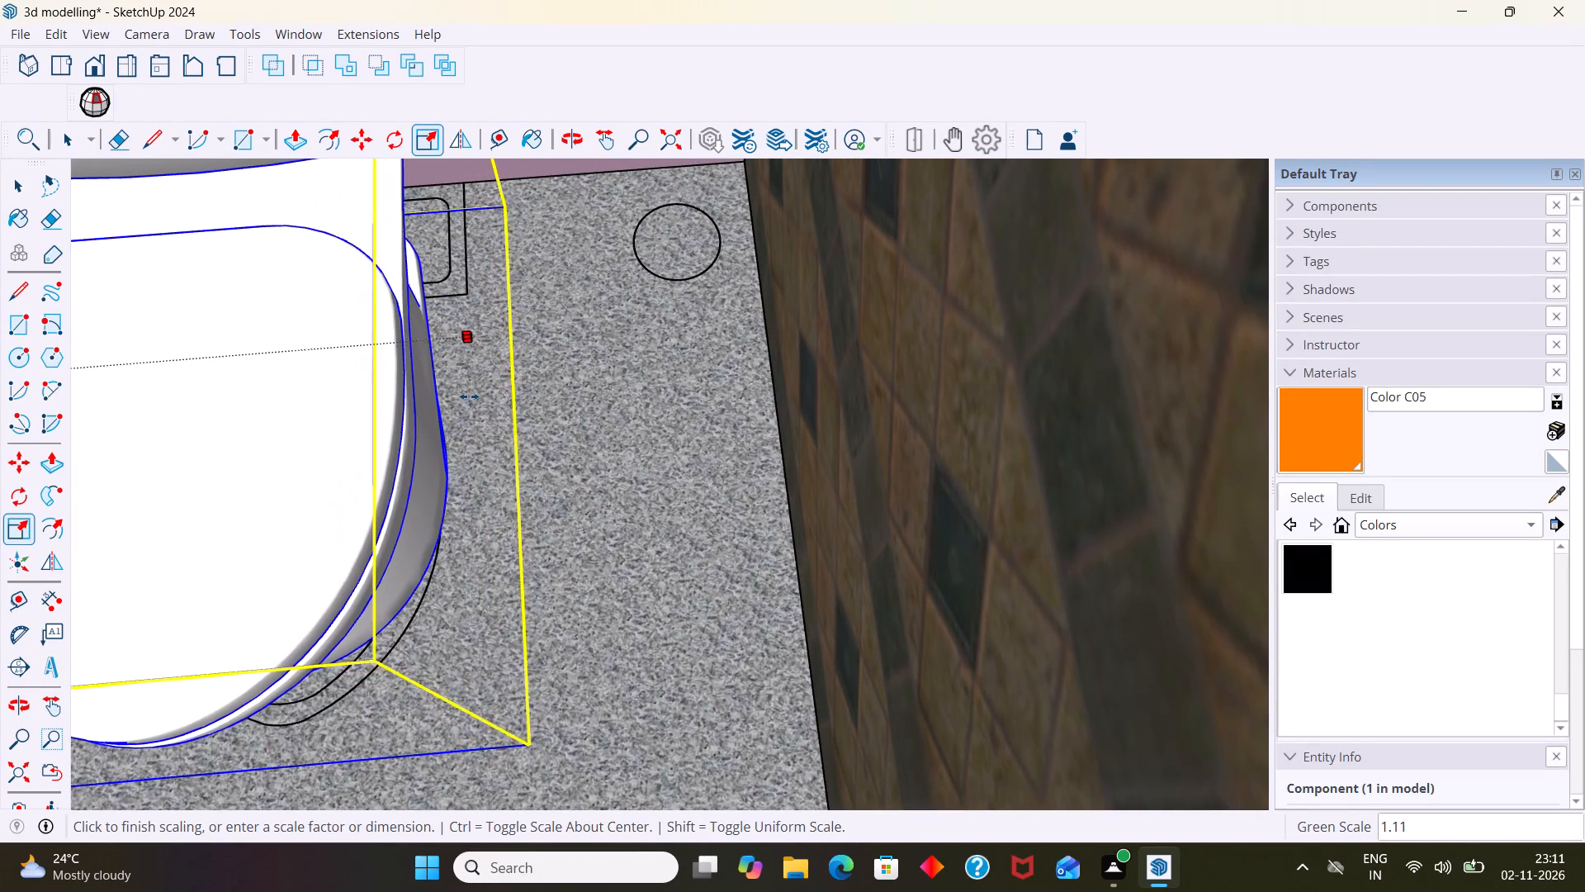
click(469, 396)
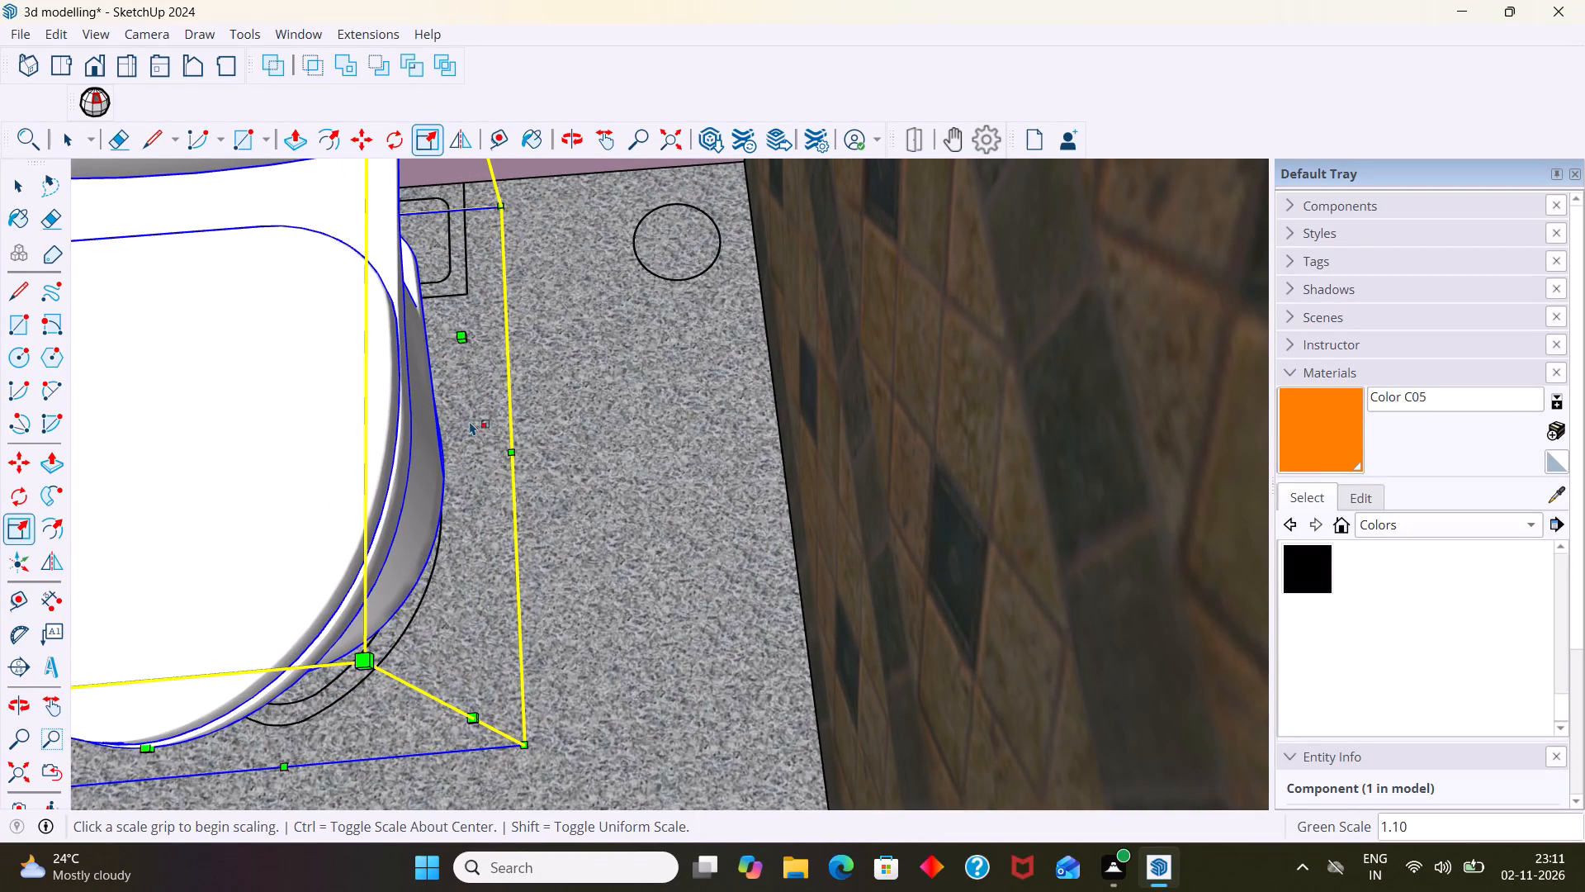
Lengthen the toilet at its front by a red-axis scale of about 1.10 to cover the curved floor outline.
scroll(403, 543, down, 7)
scroll(380, 639, down, 3)
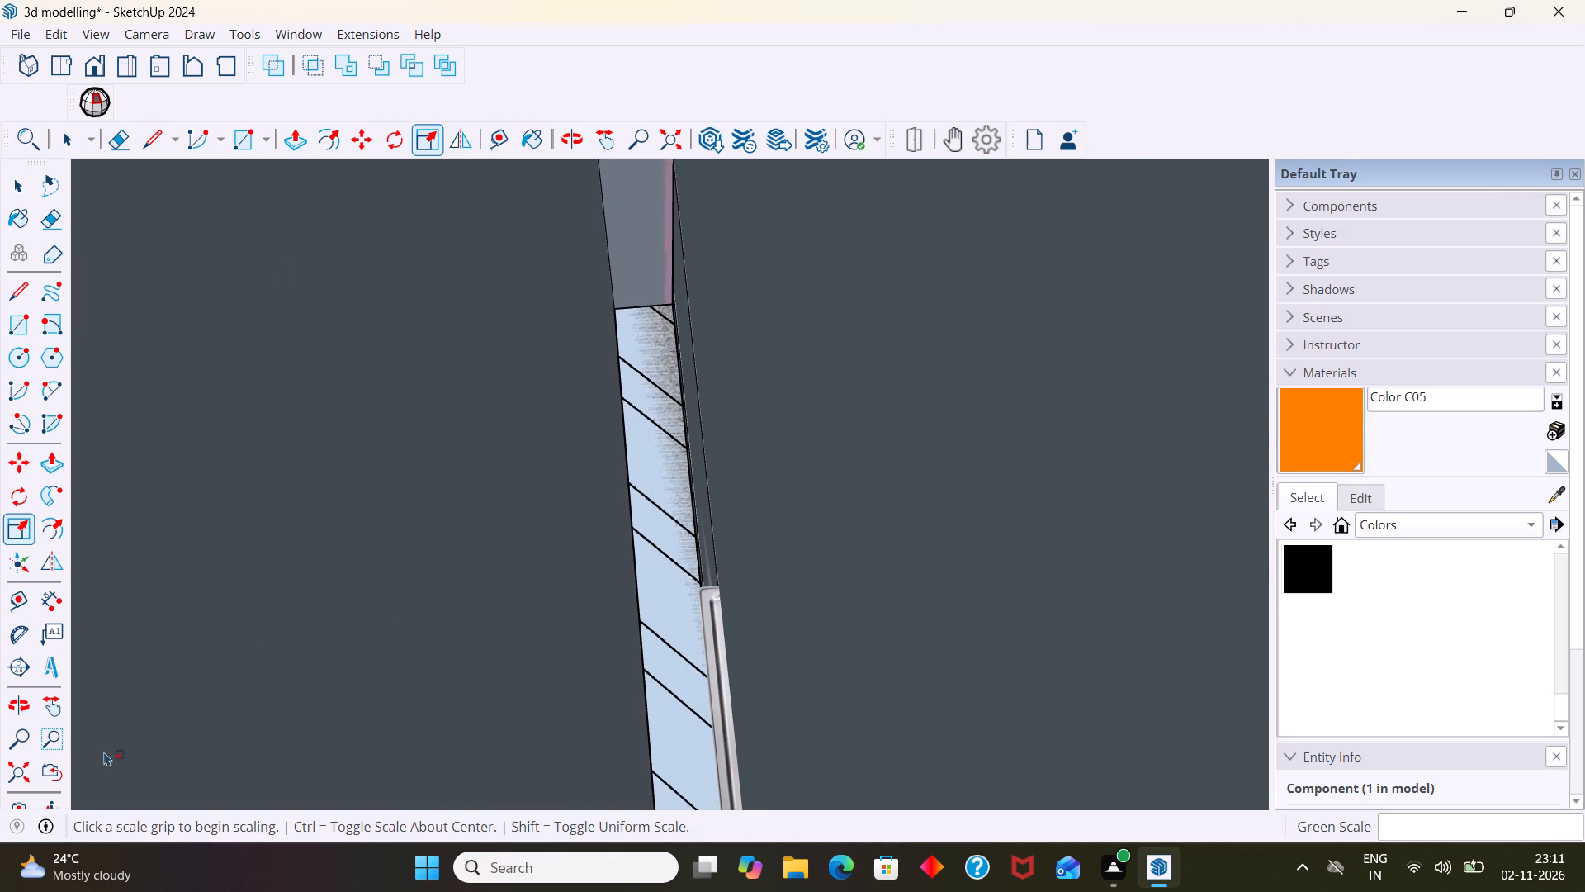
click(30, 772)
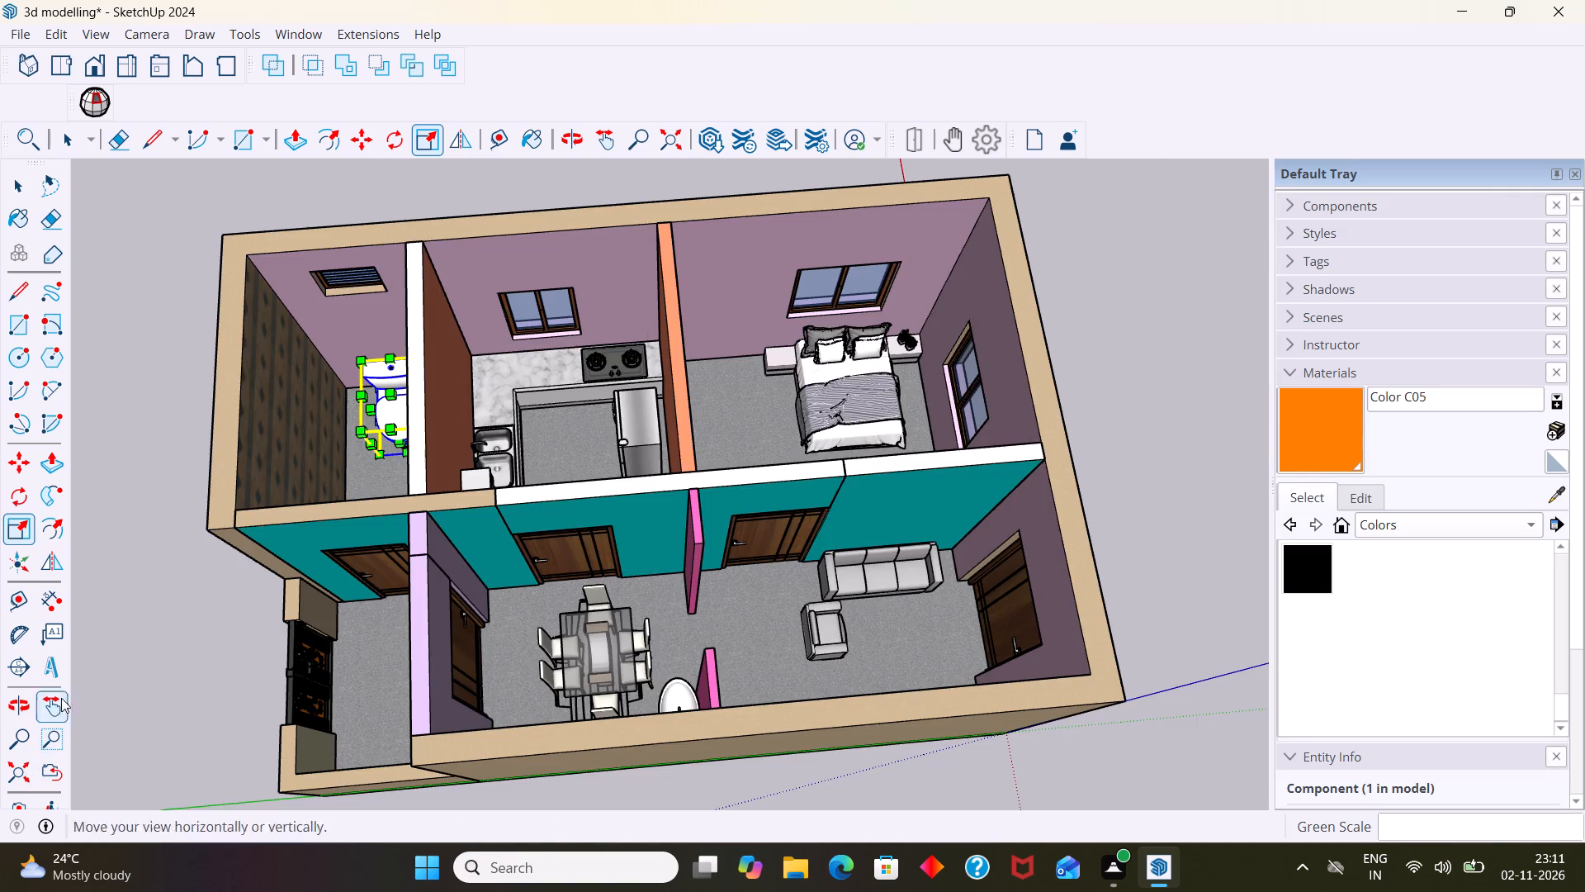
scroll(283, 489, up, 12)
scroll(438, 402, up, 5)
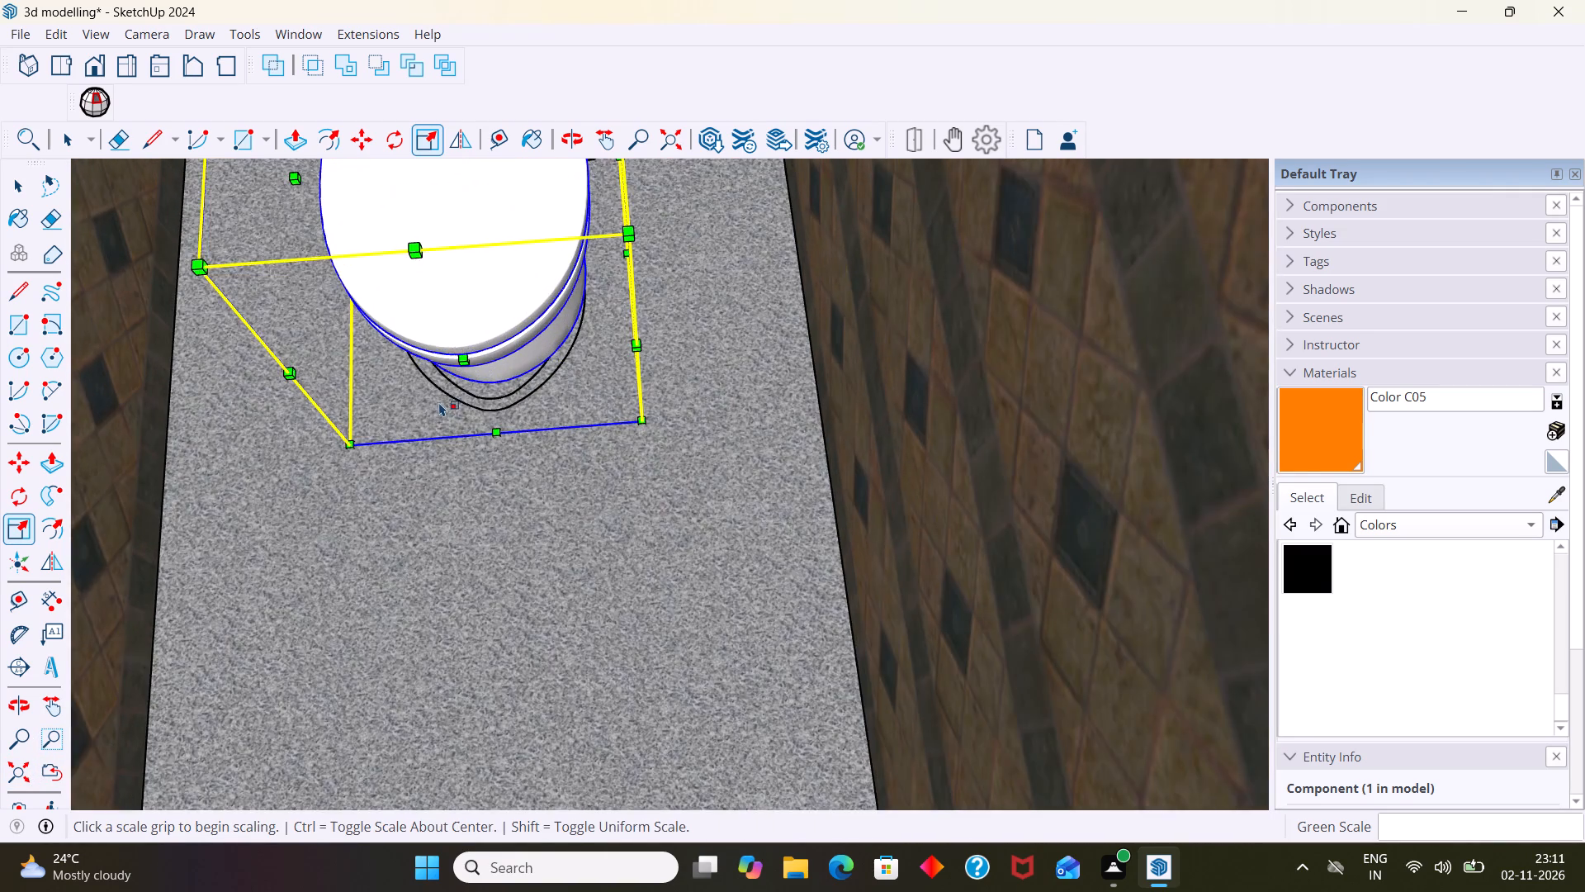
scroll(439, 402, up, 1)
click(462, 356)
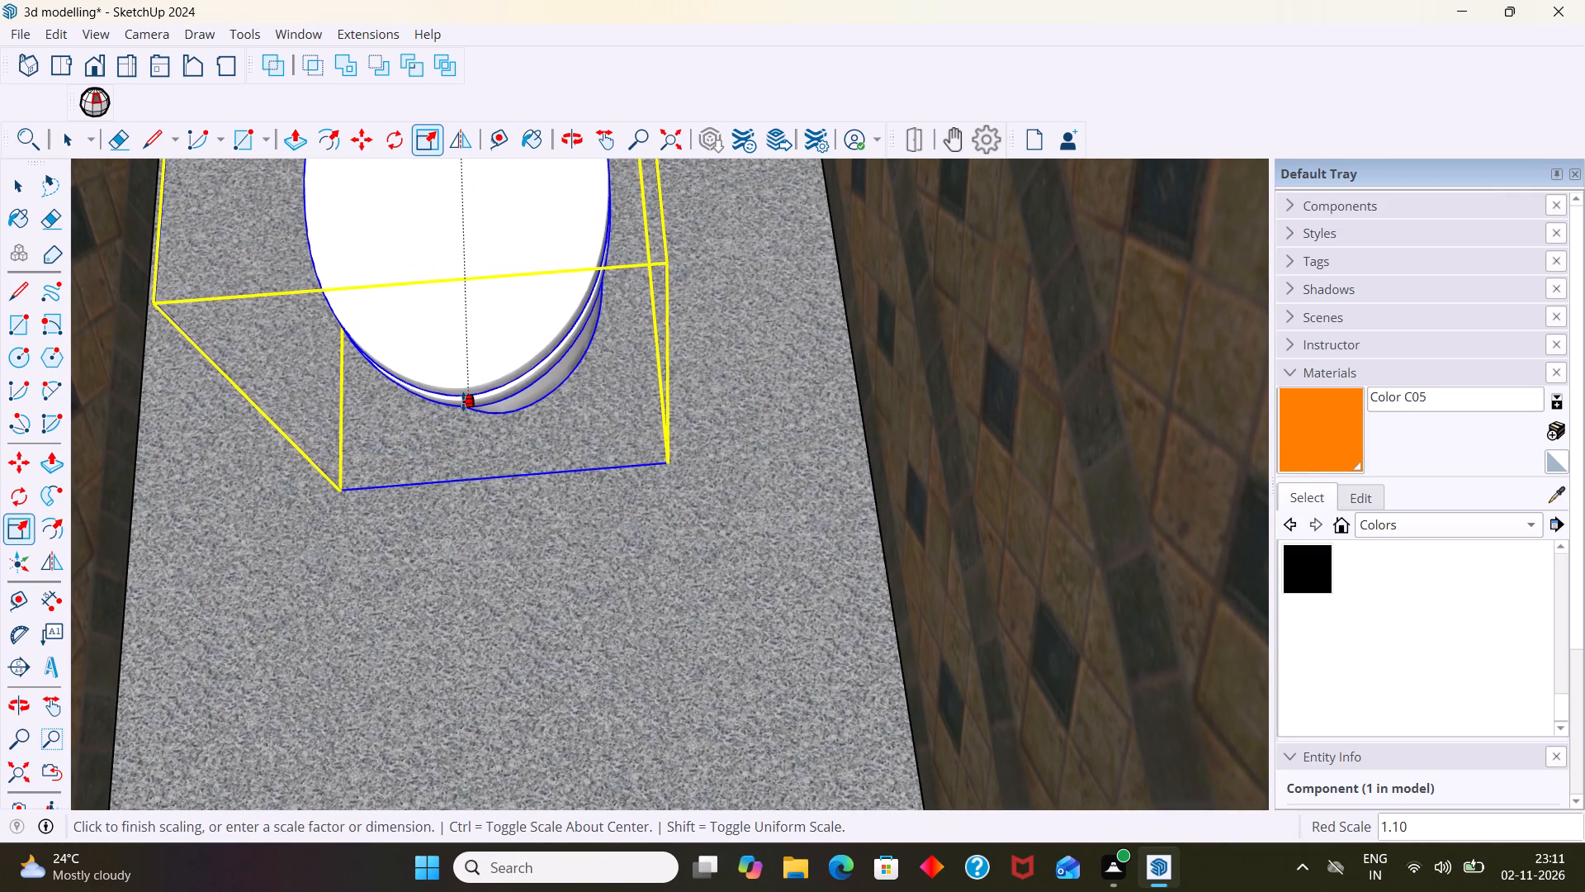
click(463, 401)
Examine the scaled toilet's fit over its floor outline and against the purple wall.
scroll(363, 443, down, 12)
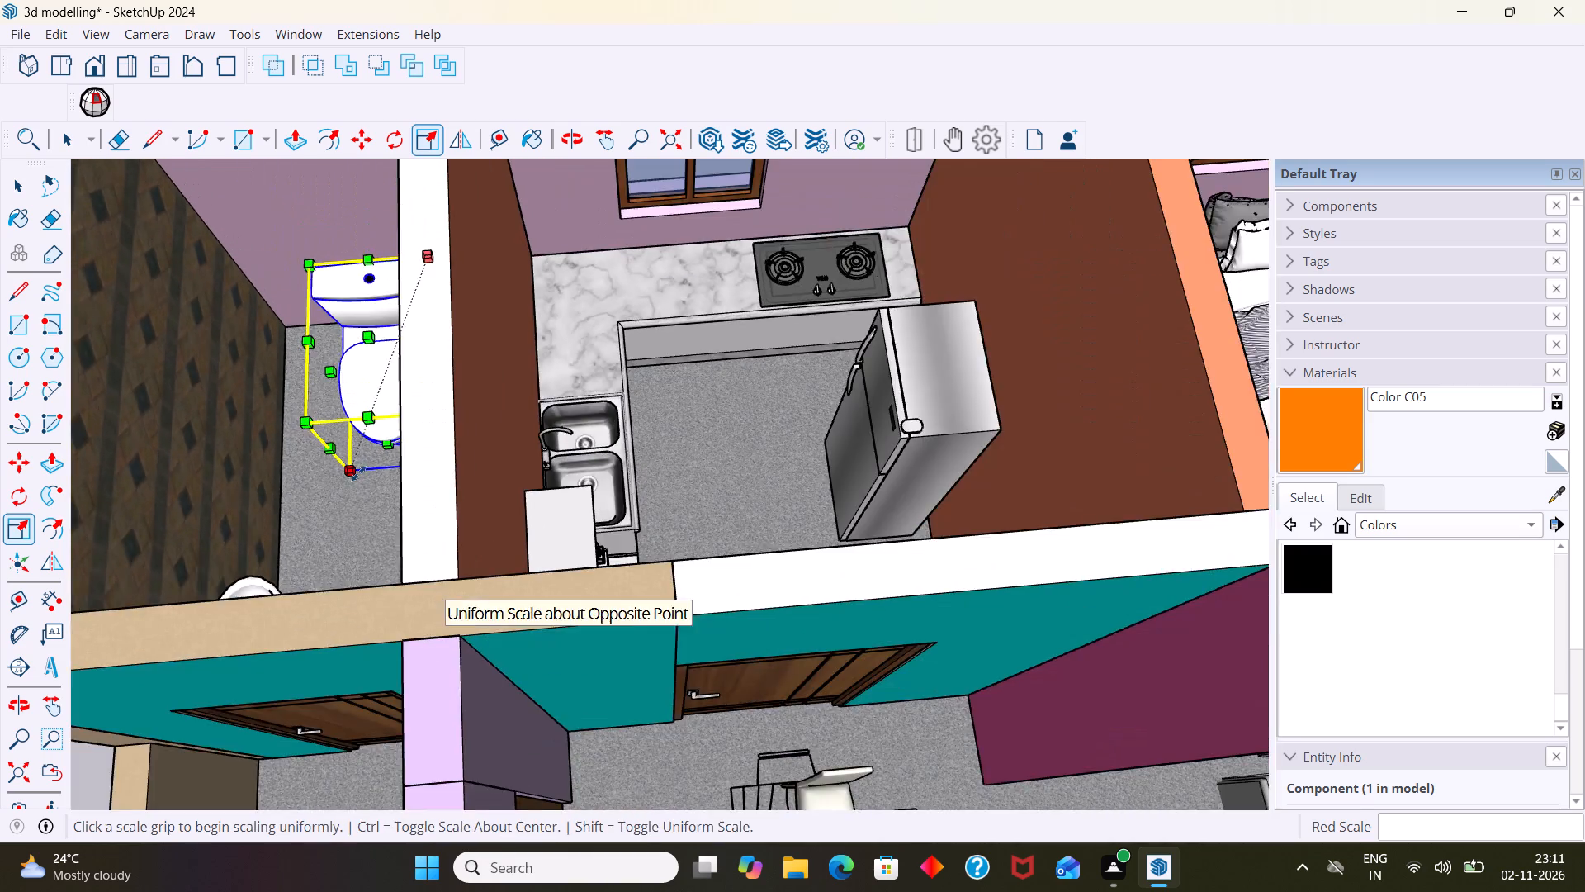
middle_drag(361, 472, 628, 457)
scroll(374, 602, up, 7)
middle_drag(374, 548, 429, 431)
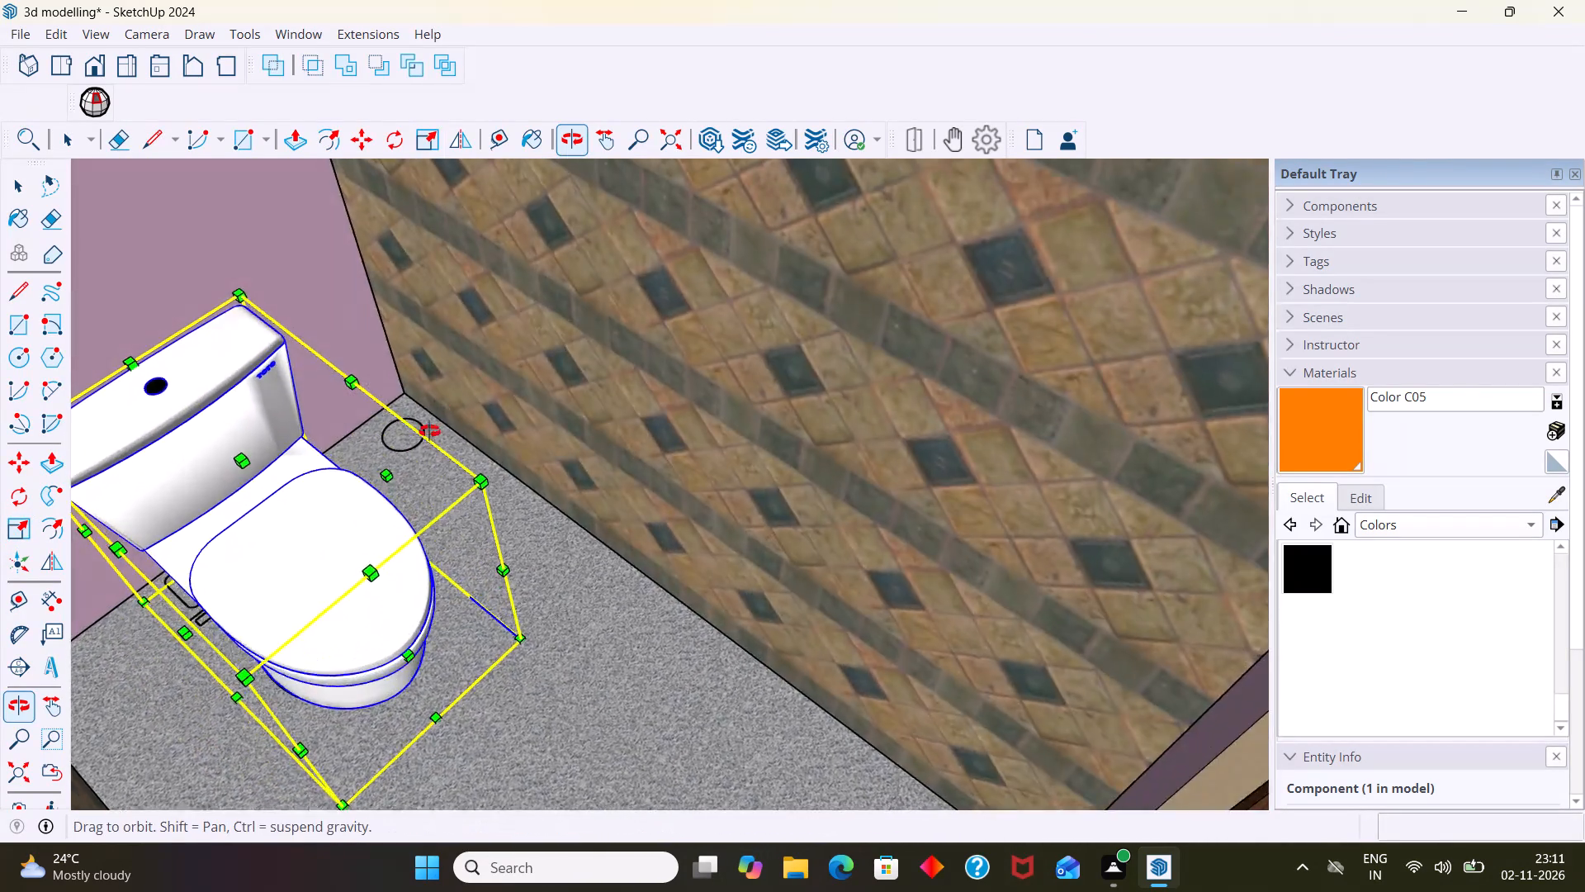
middle_drag(429, 431, 381, 425)
scroll(376, 425, down, 12)
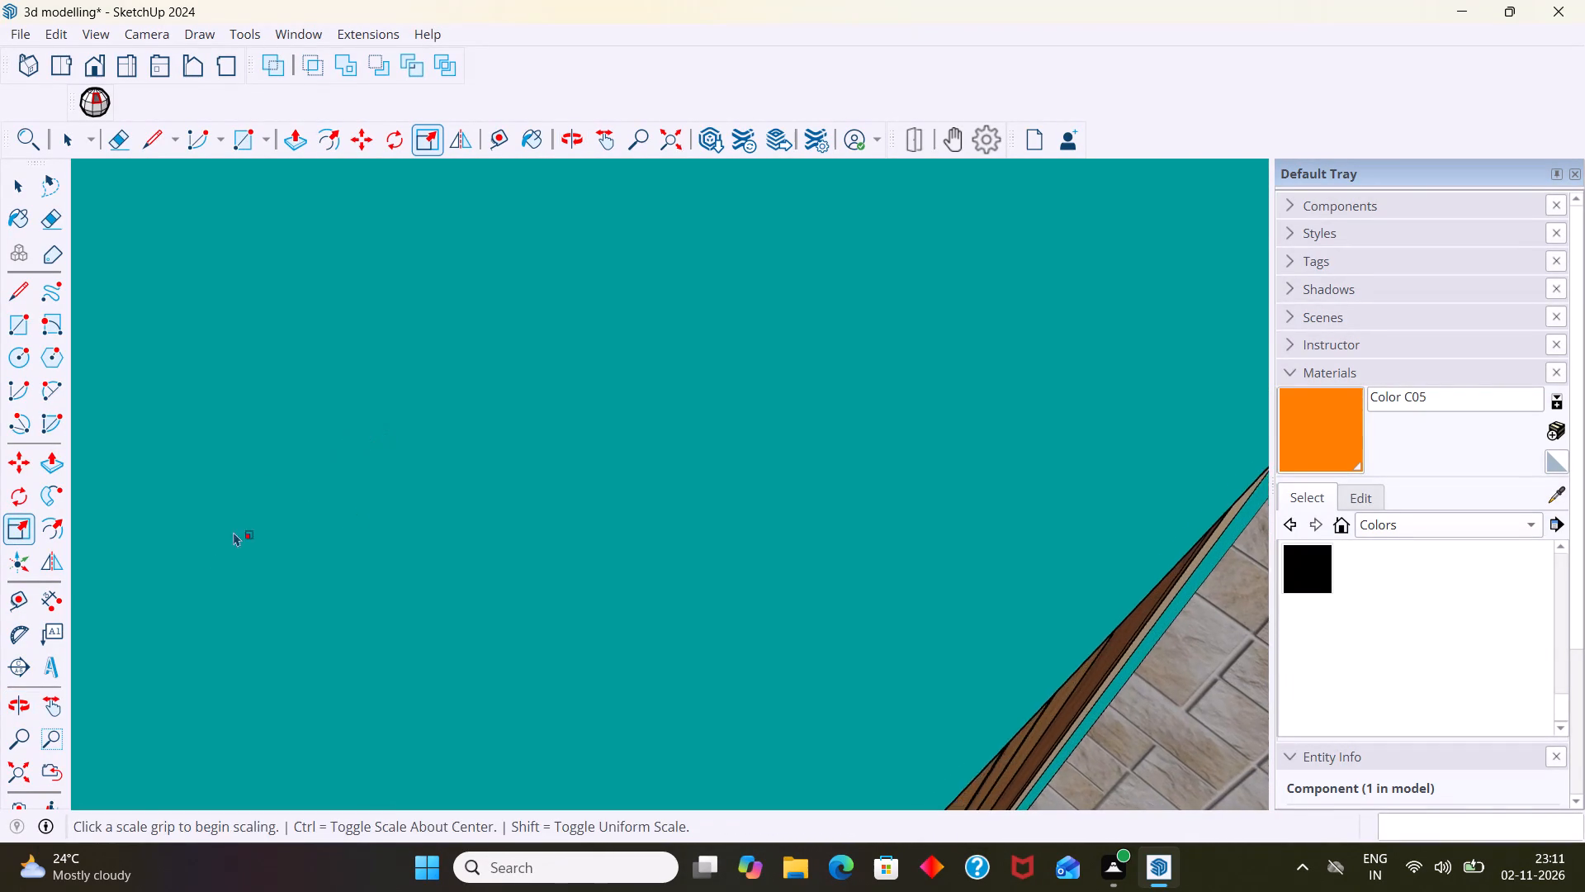
scroll(234, 532, down, 1)
click(35, 765)
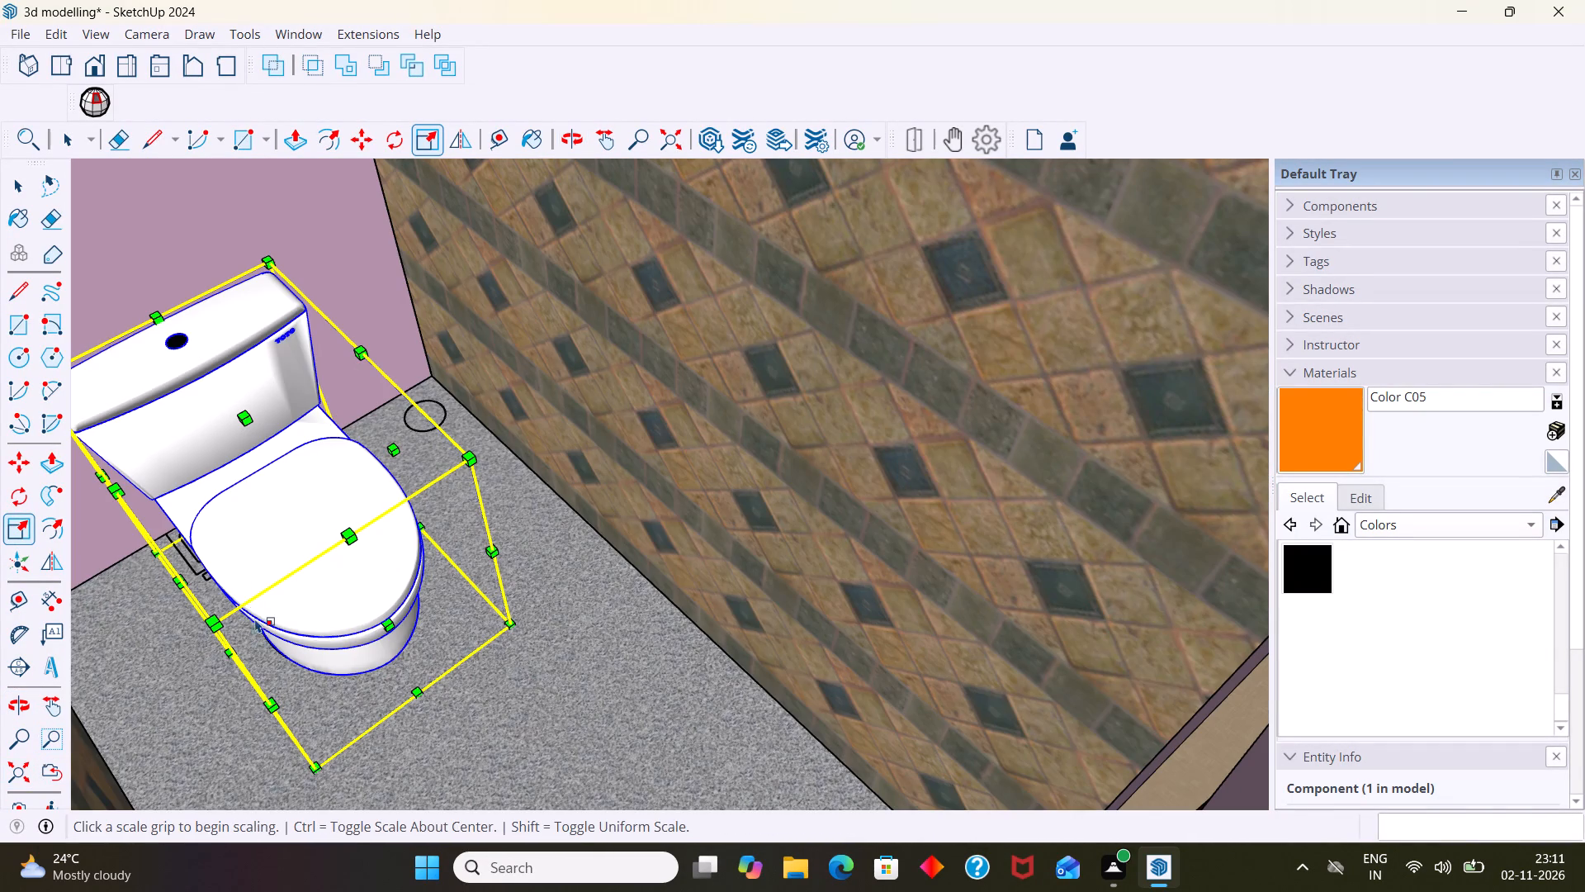
Examine the scaled toilet in the bathroom, checking its fit against the purple wall and the nearby floor outlines.
key(space)
click(539, 539)
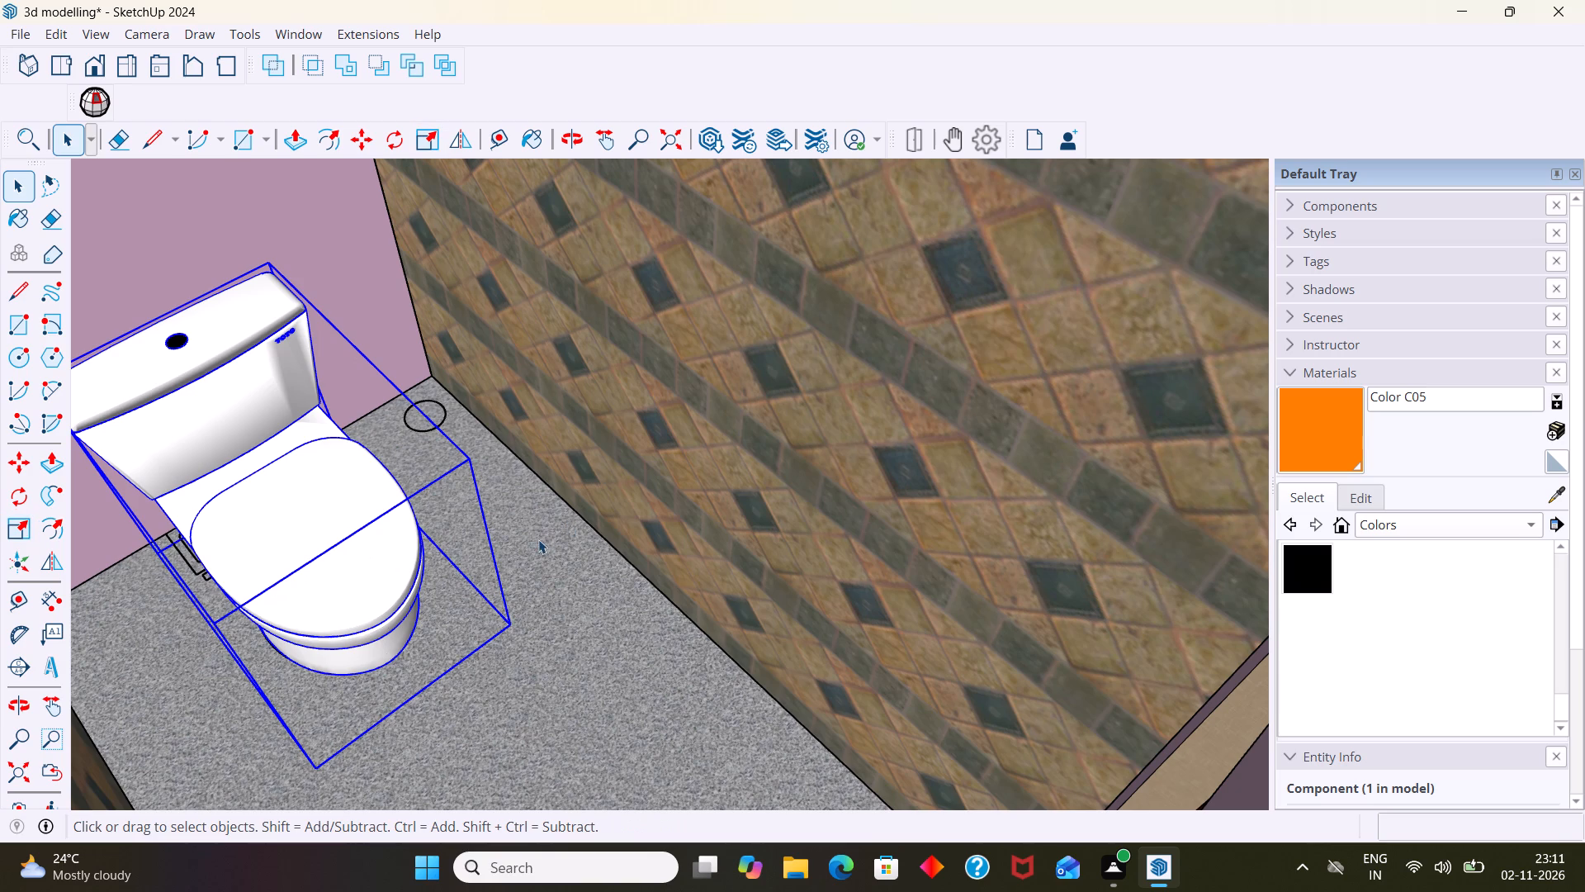
scroll(527, 501, down, 5)
scroll(426, 518, down, 1)
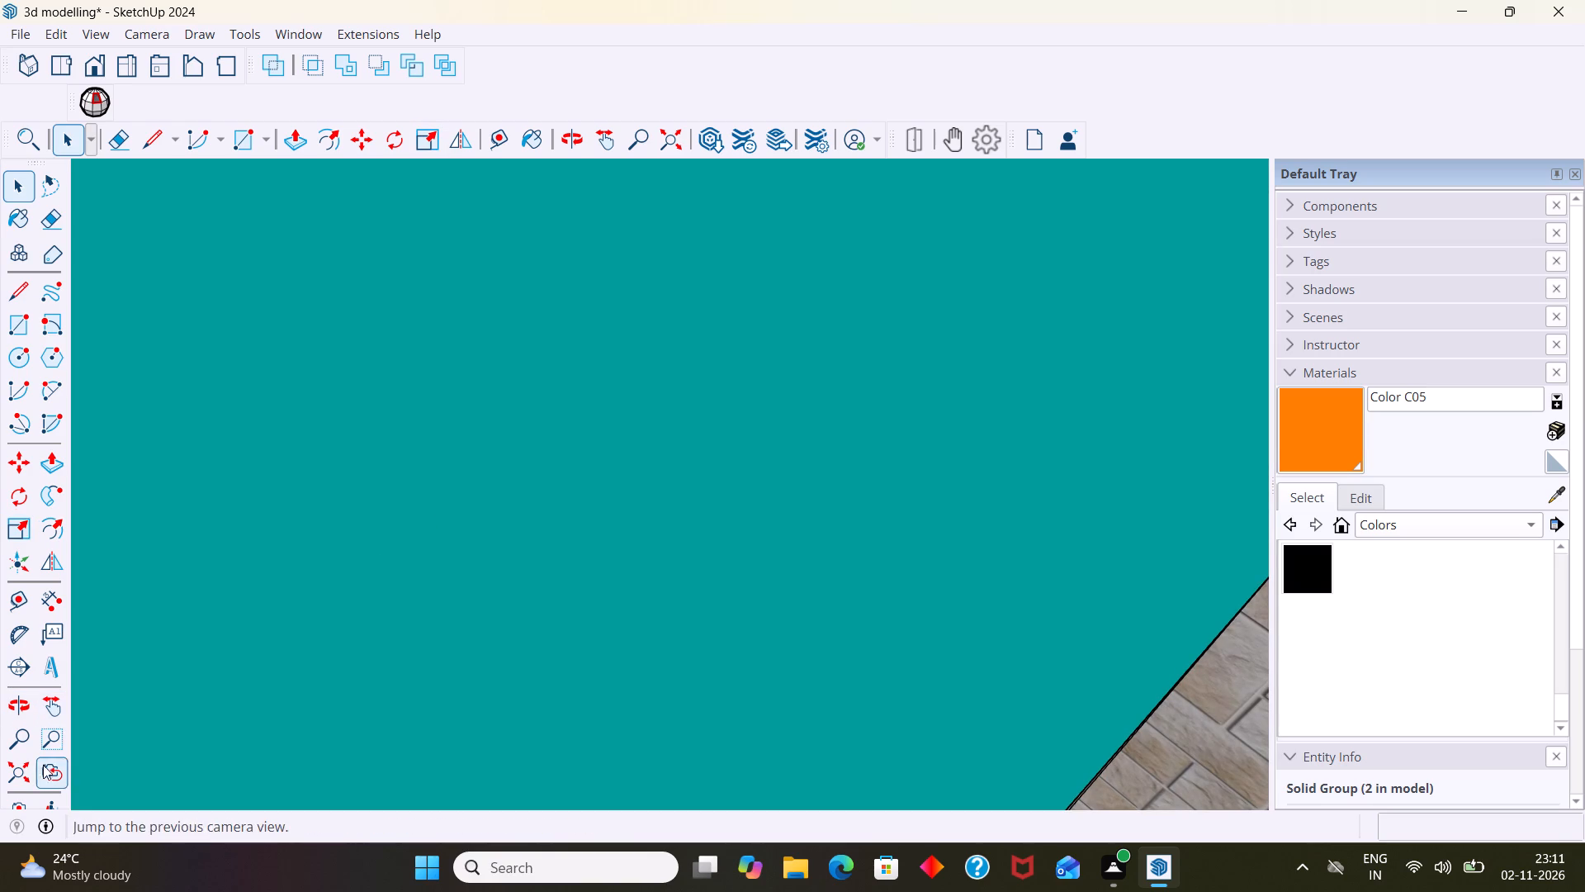
click(27, 772)
scroll(320, 509, up, 2)
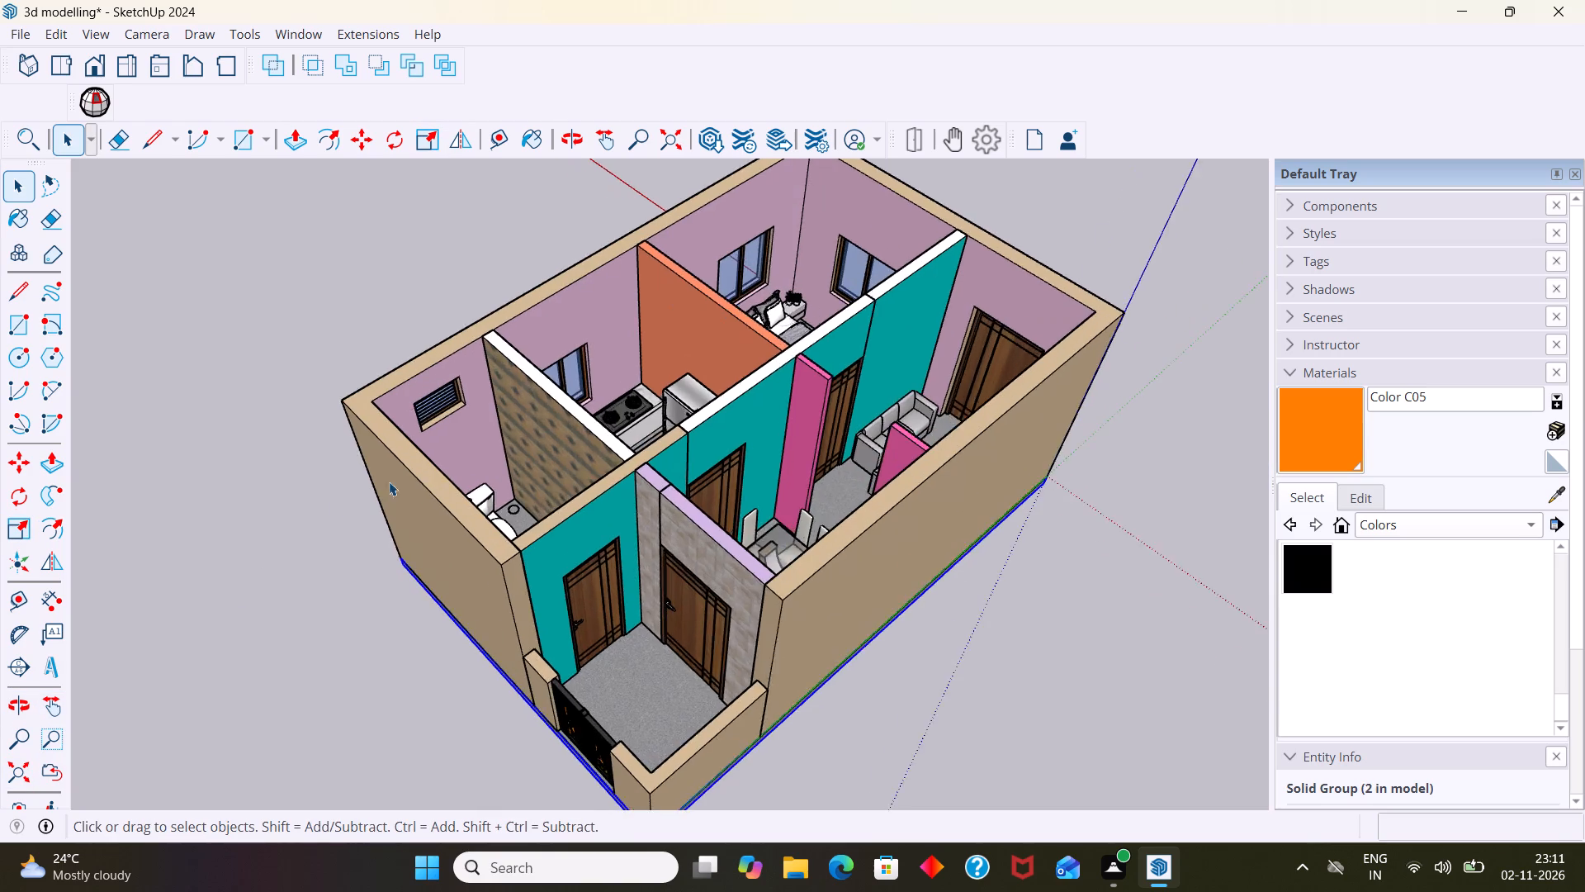
scroll(389, 482, up, 12)
middle_drag(511, 581, 469, 785)
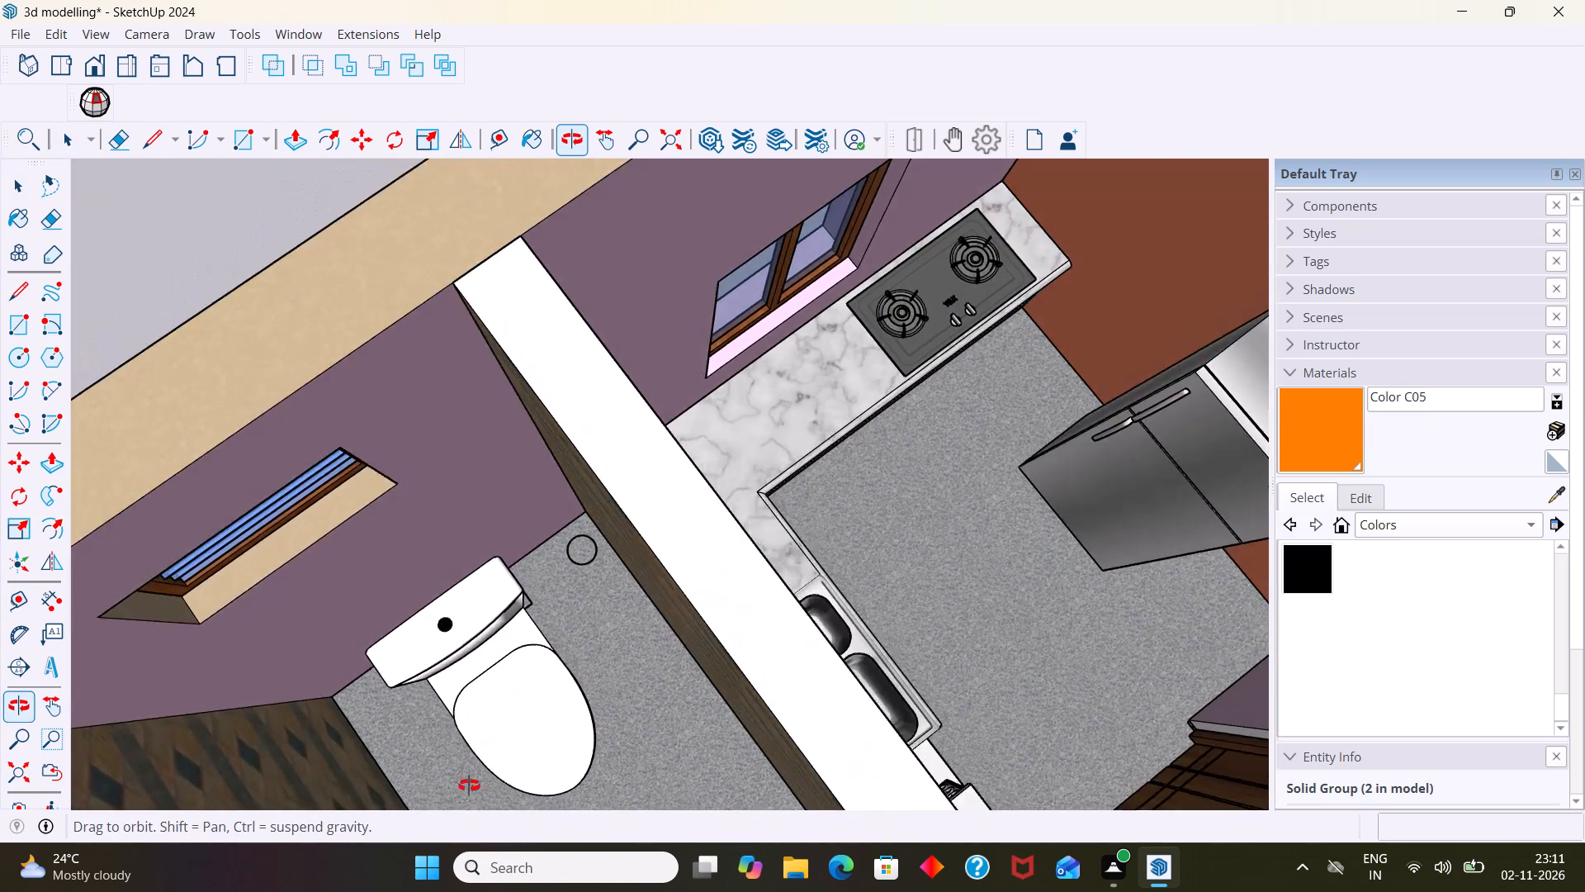
middle_drag(469, 785, 570, 577)
scroll(542, 581, up, 3)
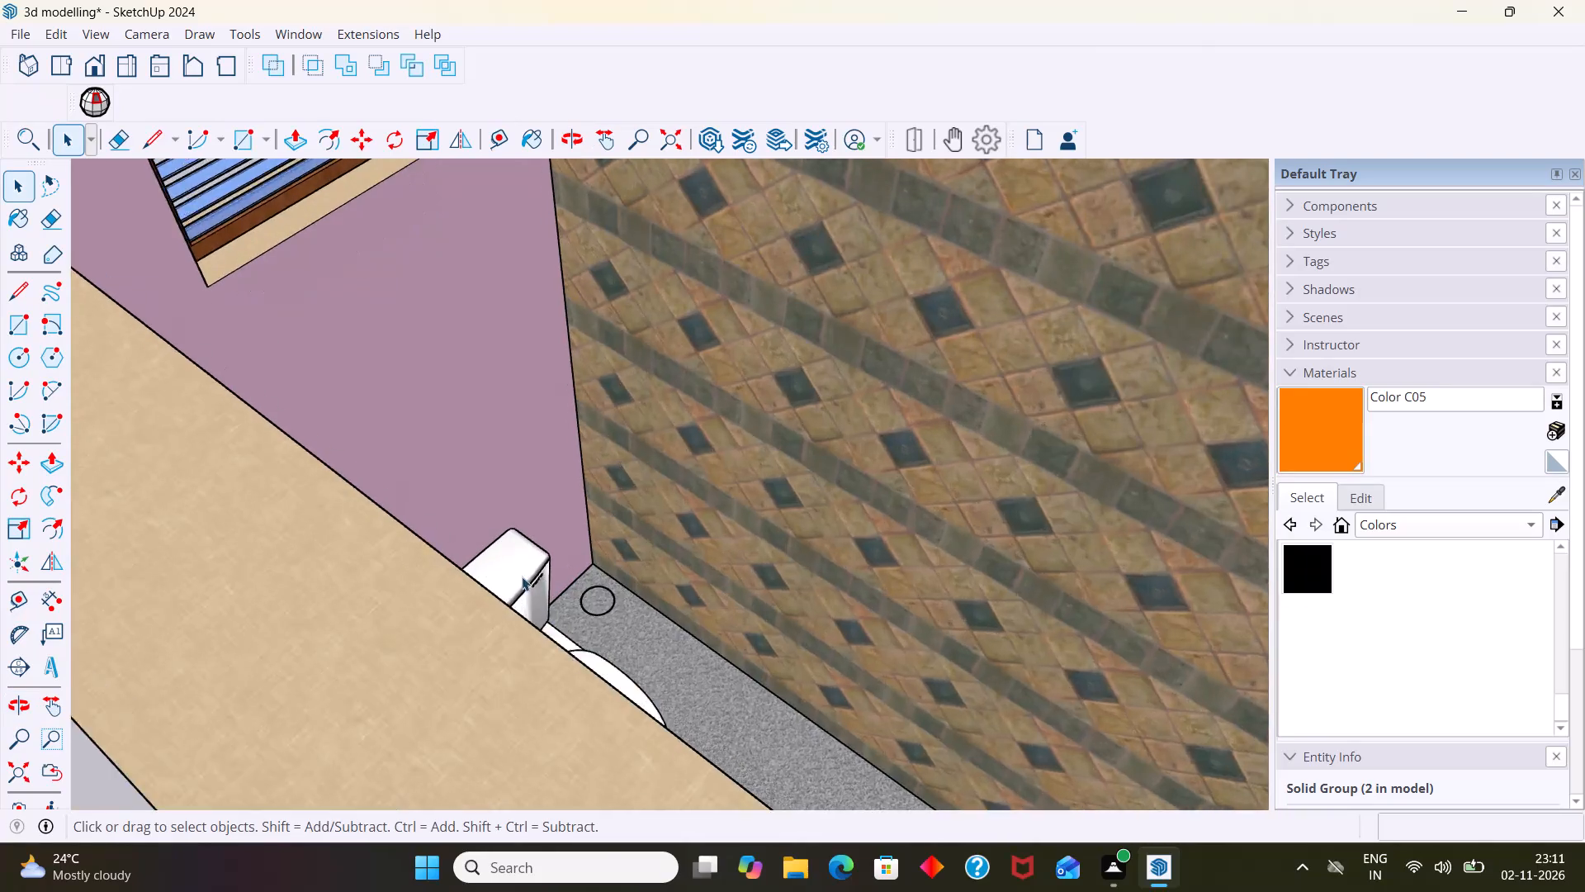
scroll(522, 576, up, 15)
scroll(563, 579, down, 10)
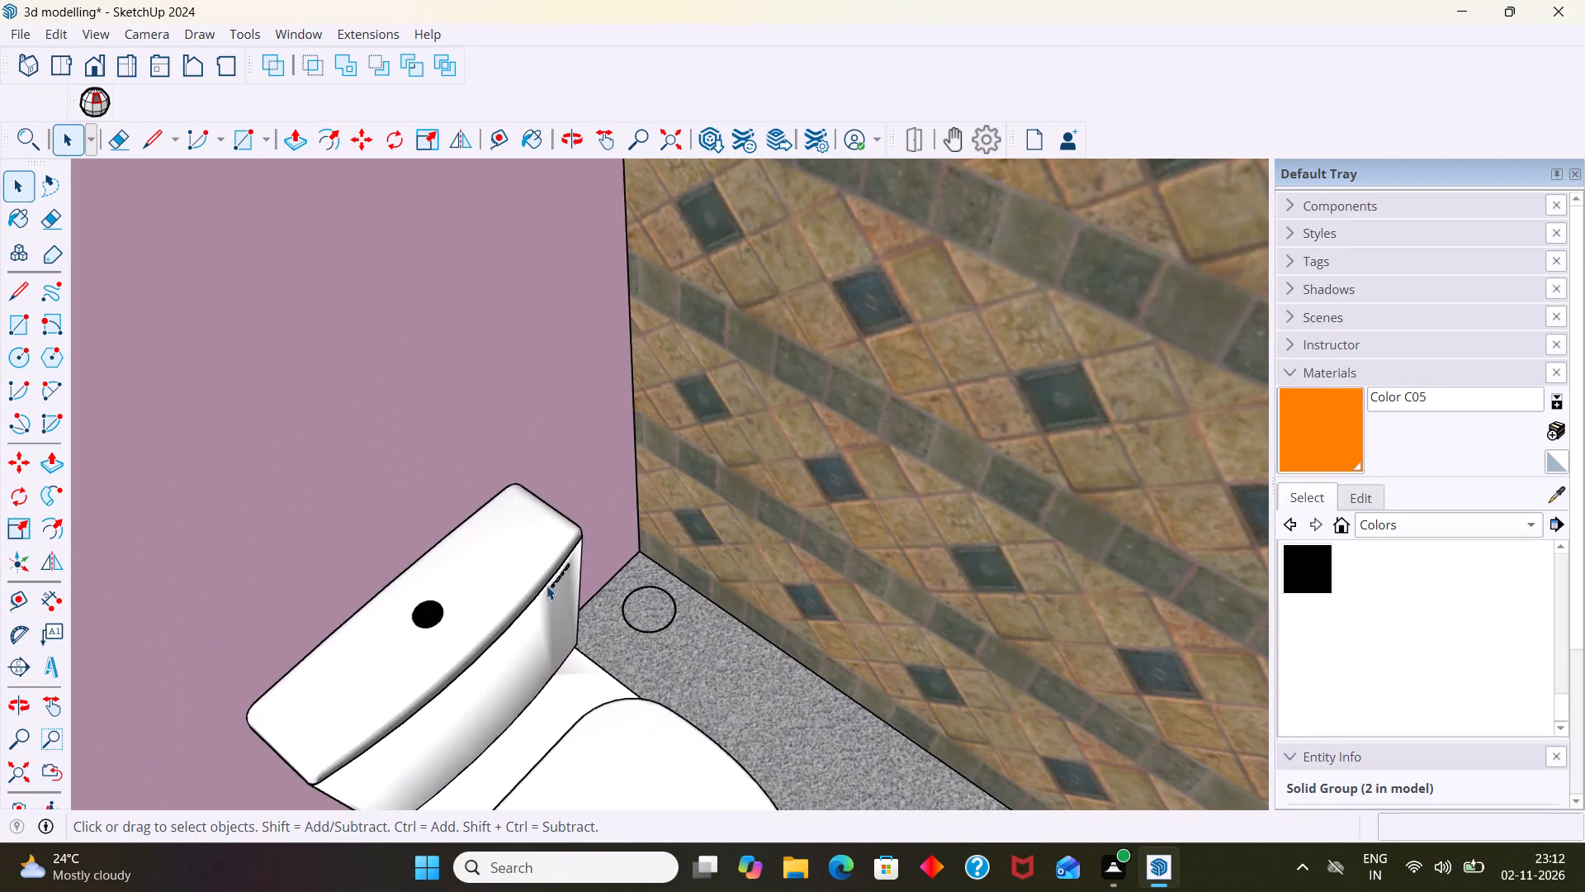
scroll(546, 586, down, 10)
middle_drag(507, 612, 456, 743)
scroll(480, 520, up, 6)
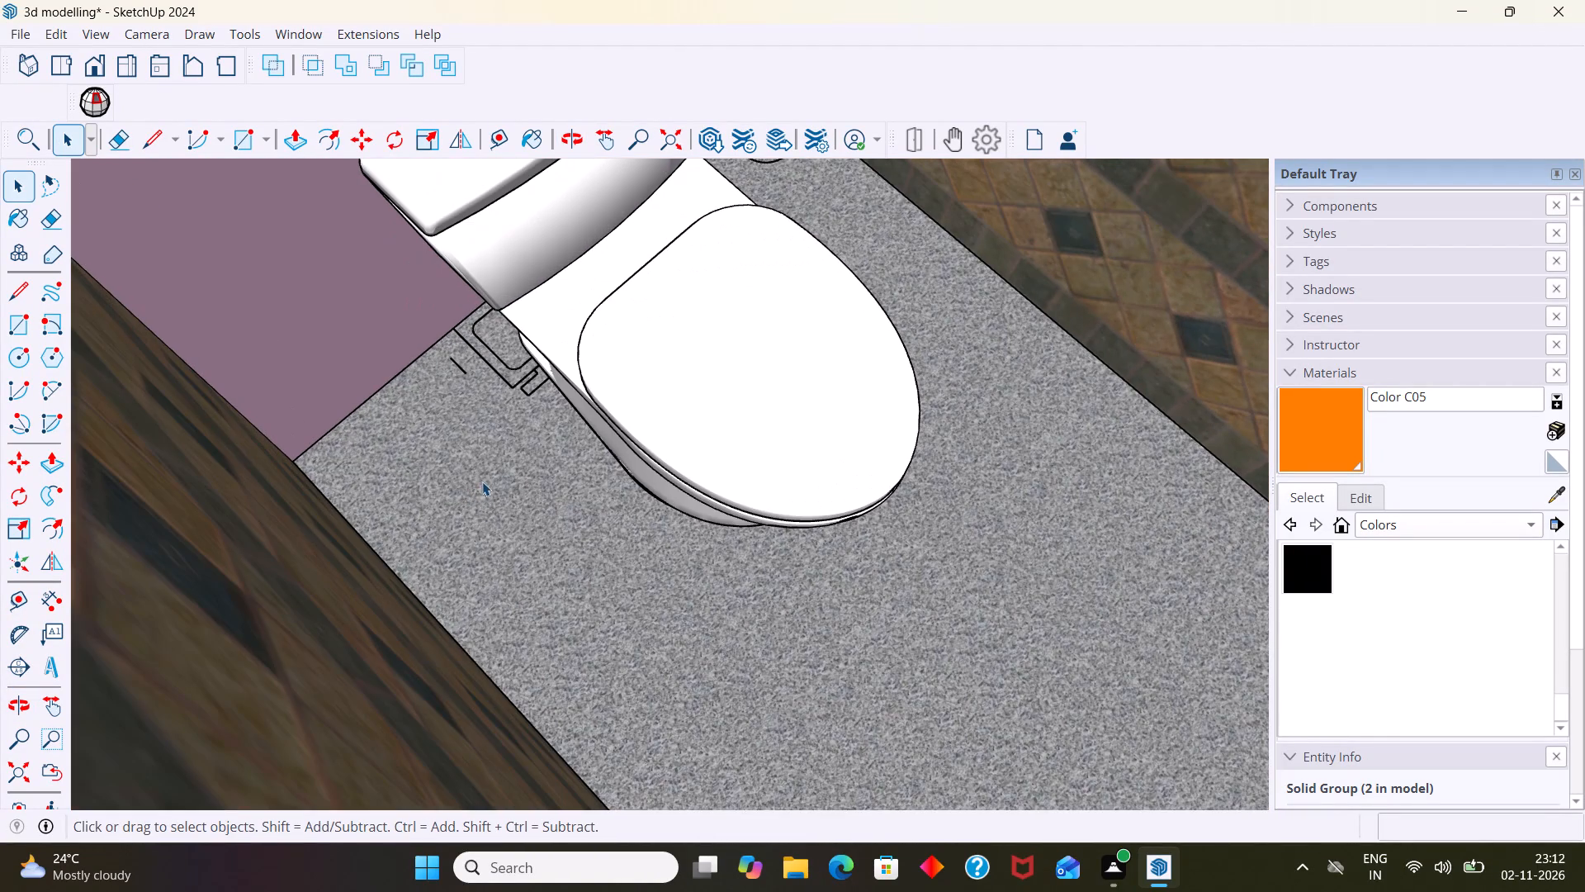
middle_drag(525, 440, 499, 439)
scroll(524, 414, up, 1)
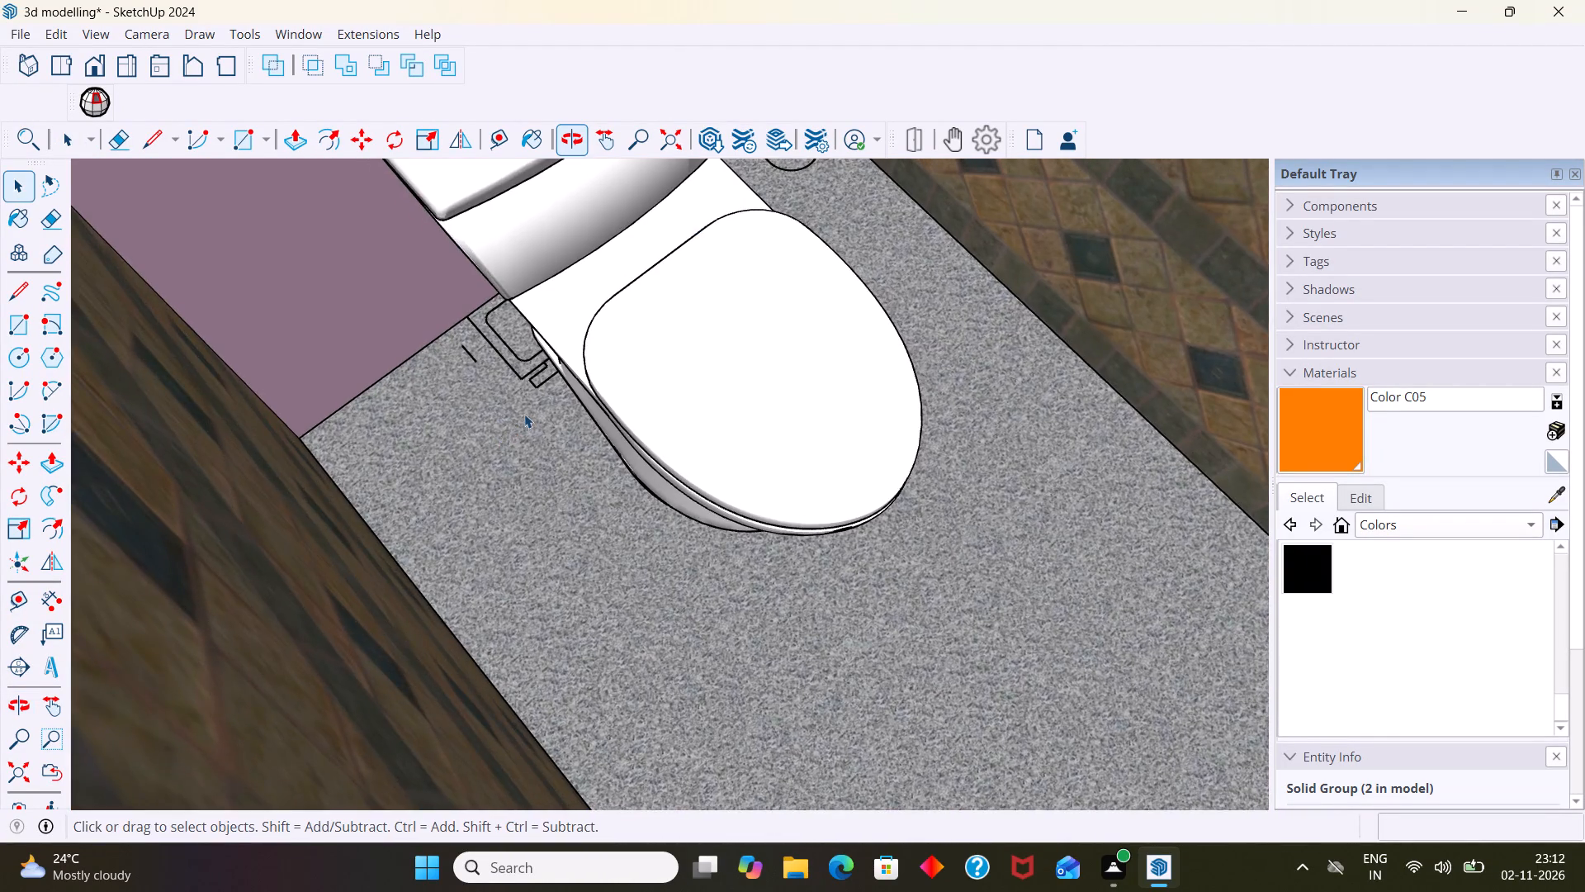
scroll(524, 414, up, 2)
scroll(539, 401, down, 2)
scroll(624, 356, up, 1)
scroll(624, 355, down, 9)
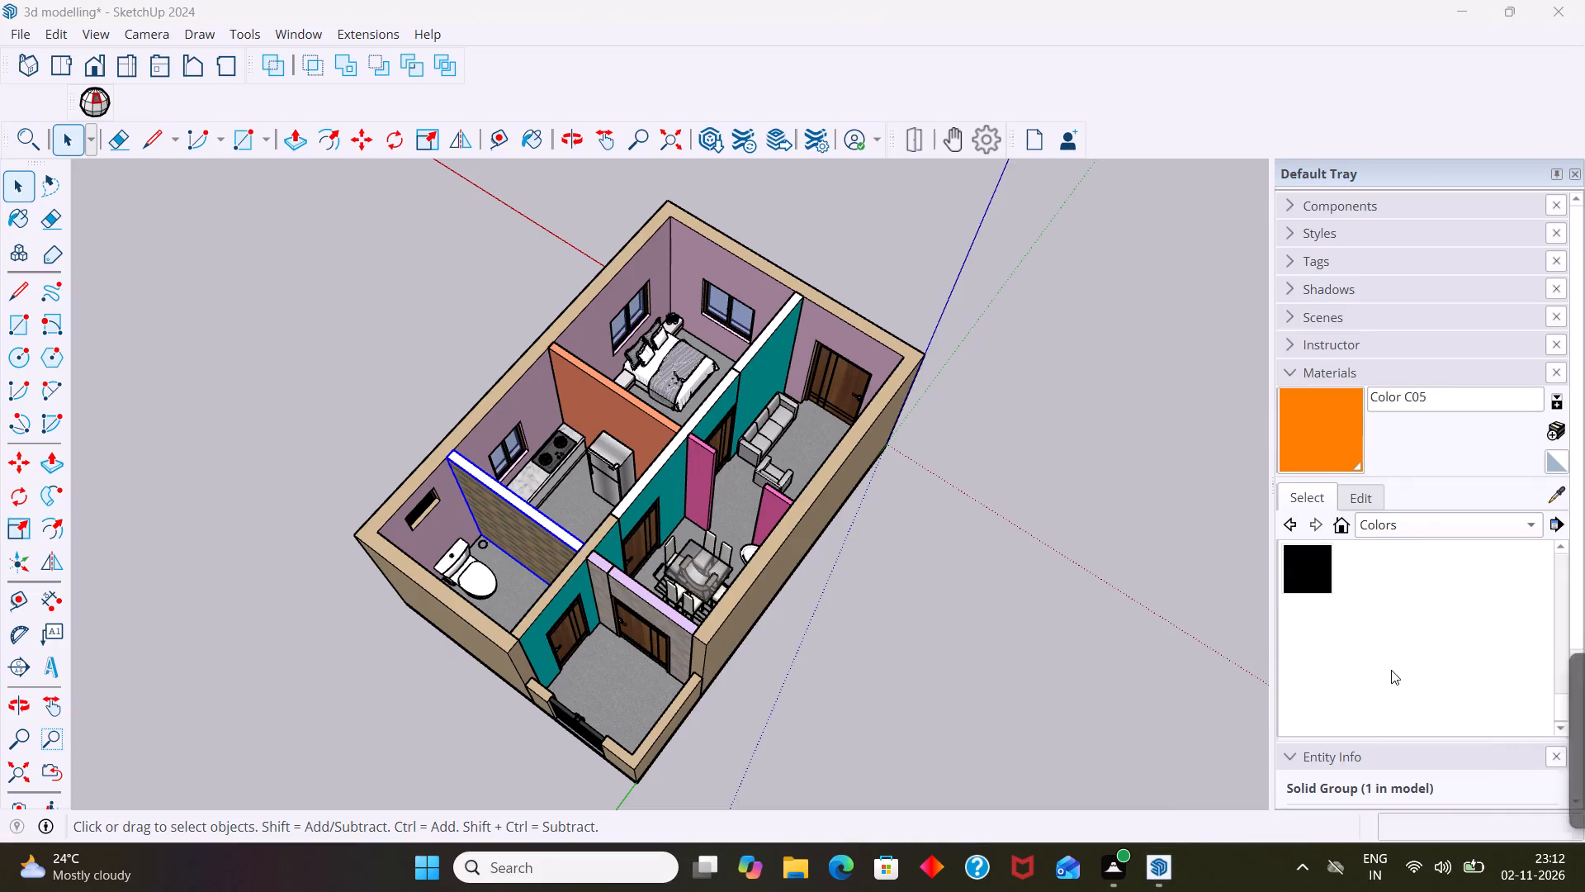
Examine the living room's sofa, armchair and wall-side floor outline, along with the kitchen and bathroom furnishings.
scroll(760, 458, up, 12)
middle_drag(802, 466, 830, 555)
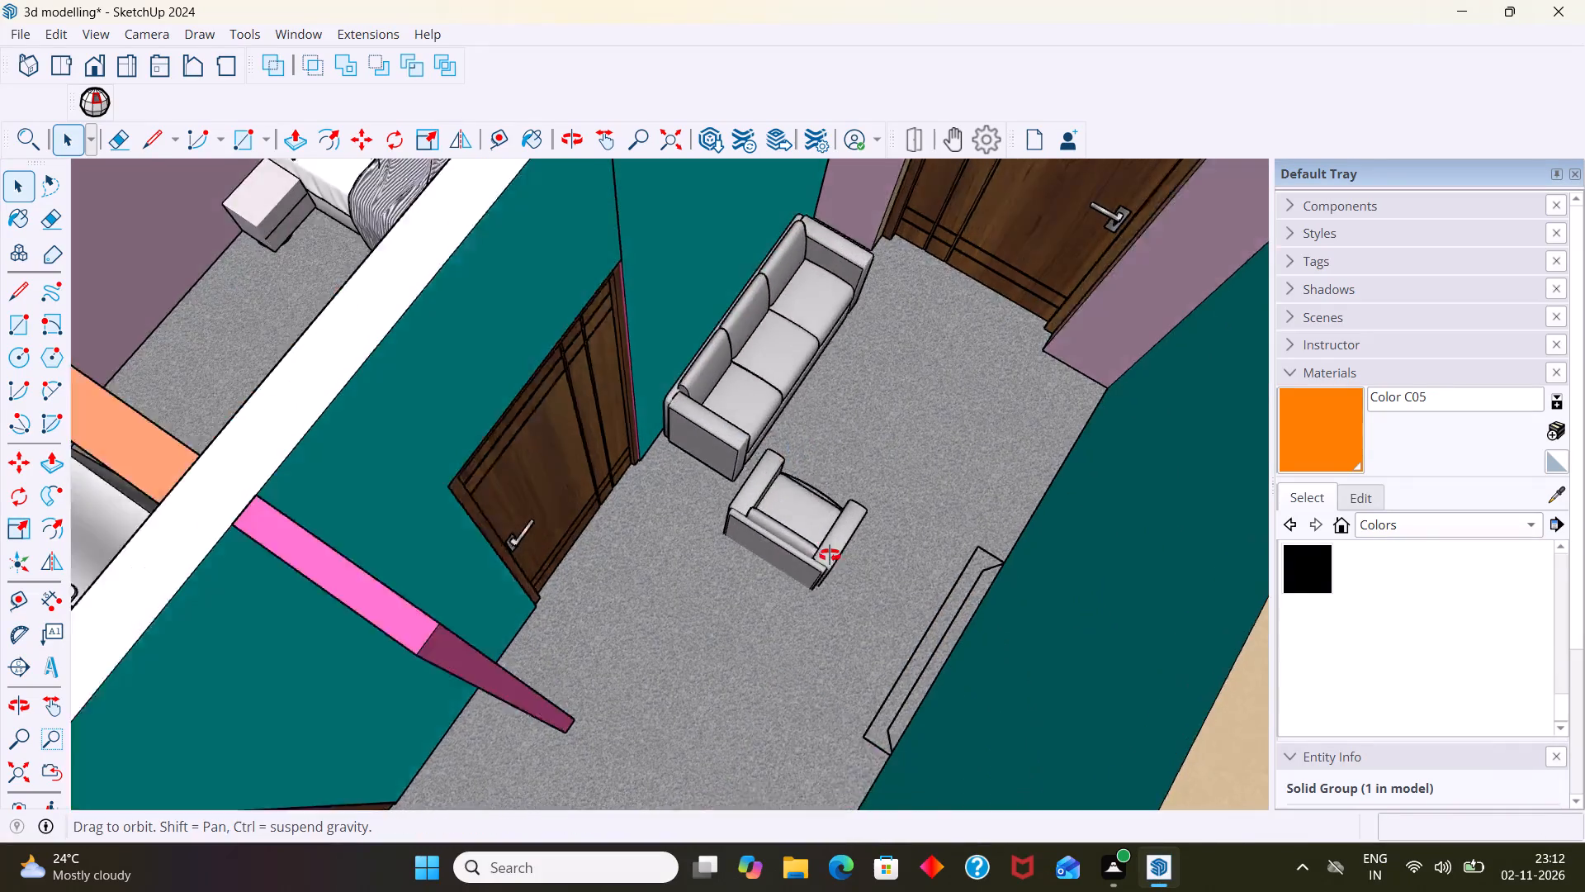
middle_drag(830, 555, 769, 541)
scroll(816, 525, down, 4)
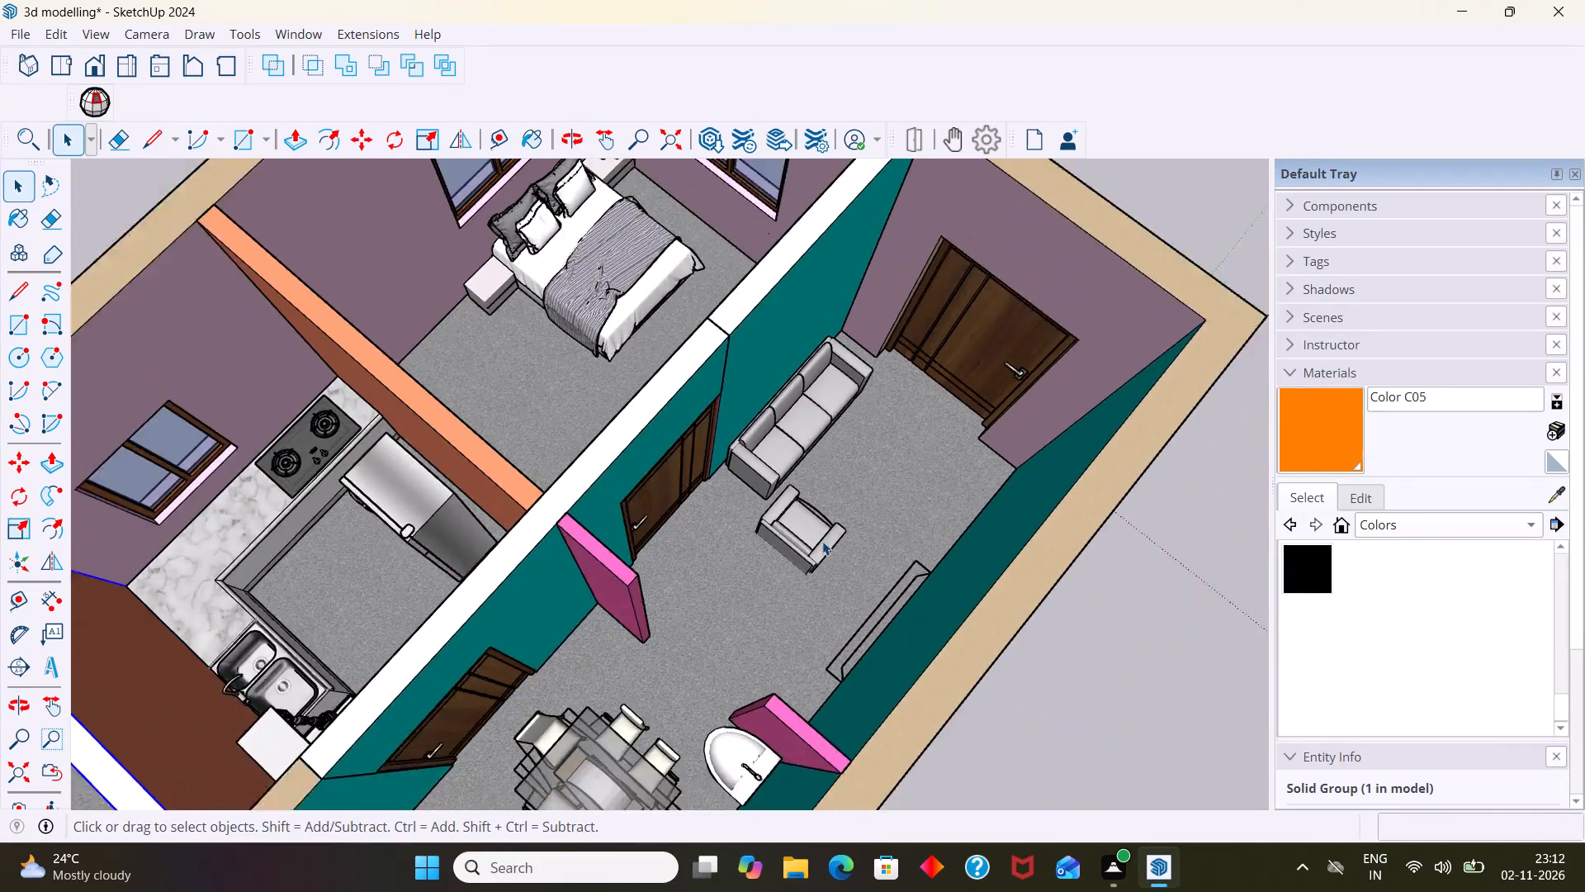
scroll(822, 541, down, 2)
middle_drag(854, 600, 967, 492)
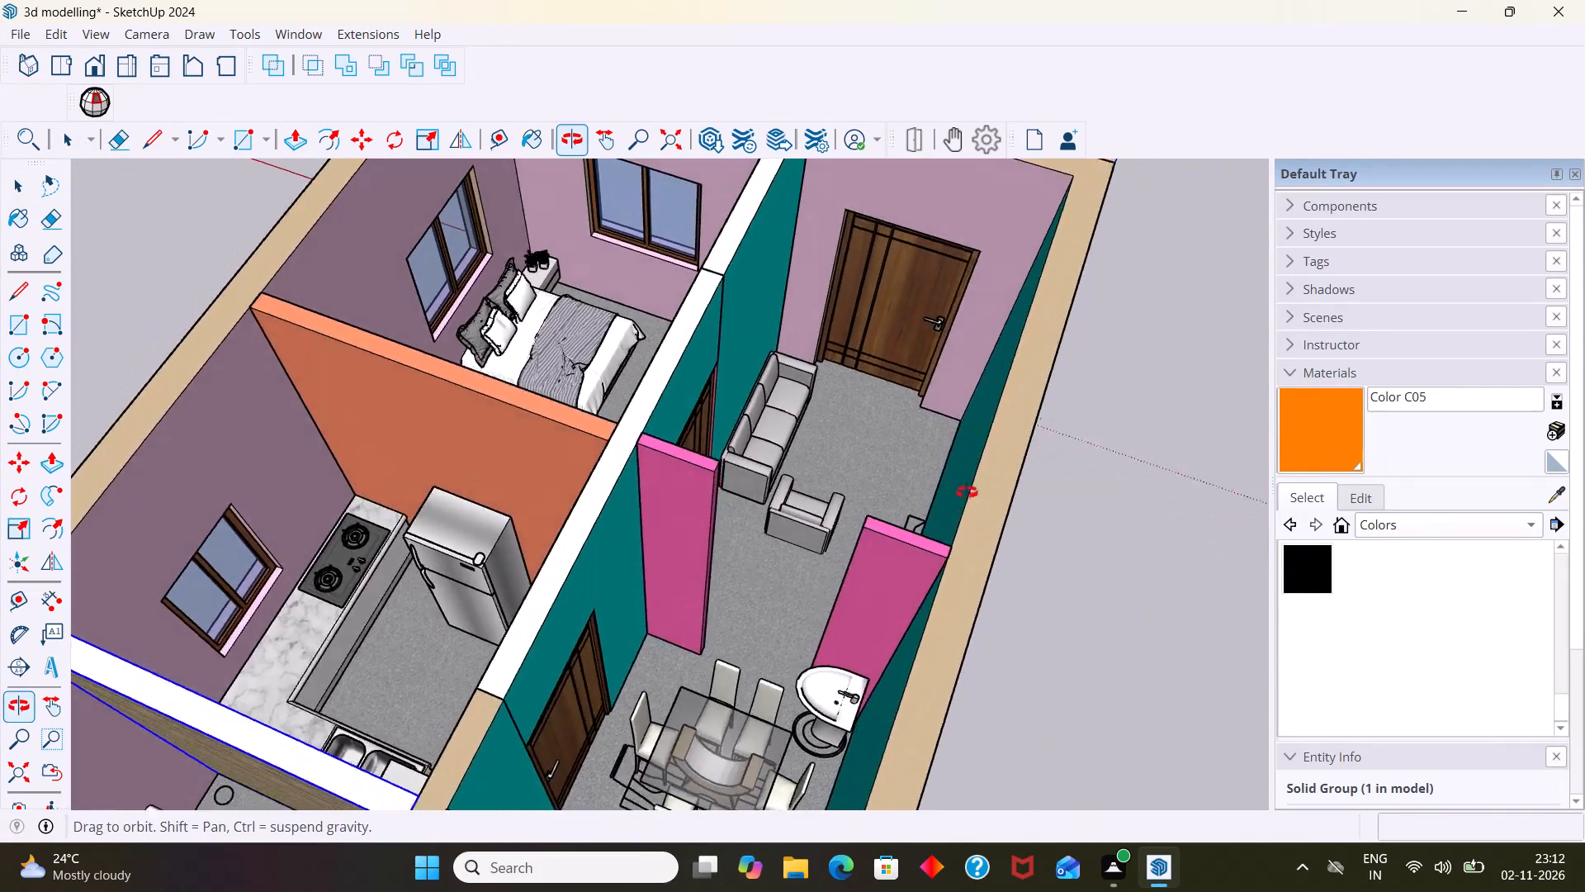
middle_drag(967, 492, 772, 492)
scroll(773, 496, down, 5)
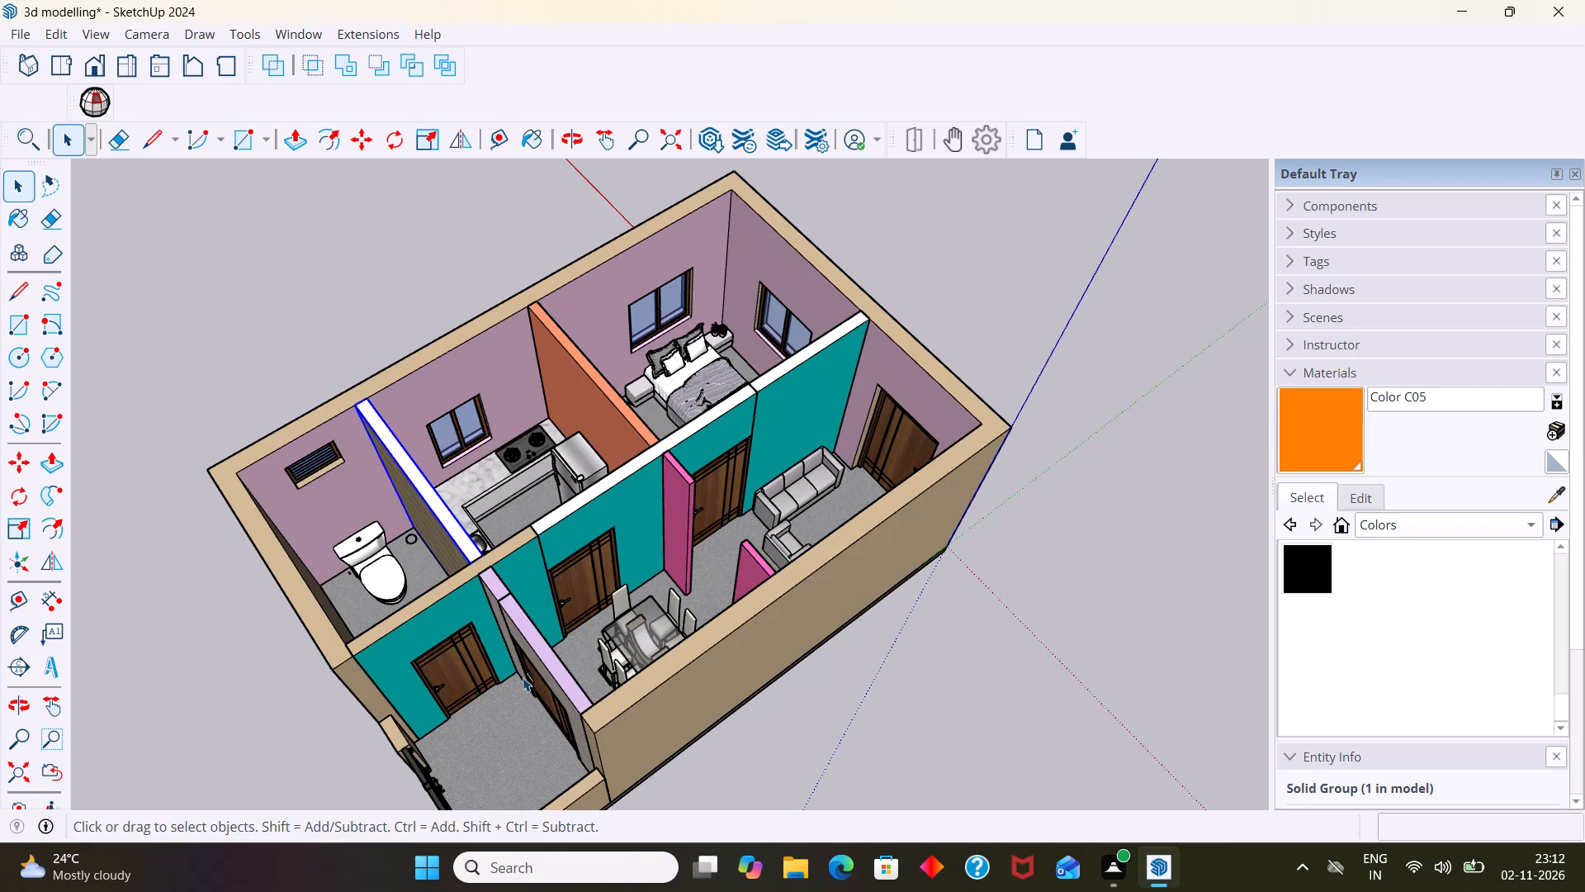
scroll(483, 664, up, 4)
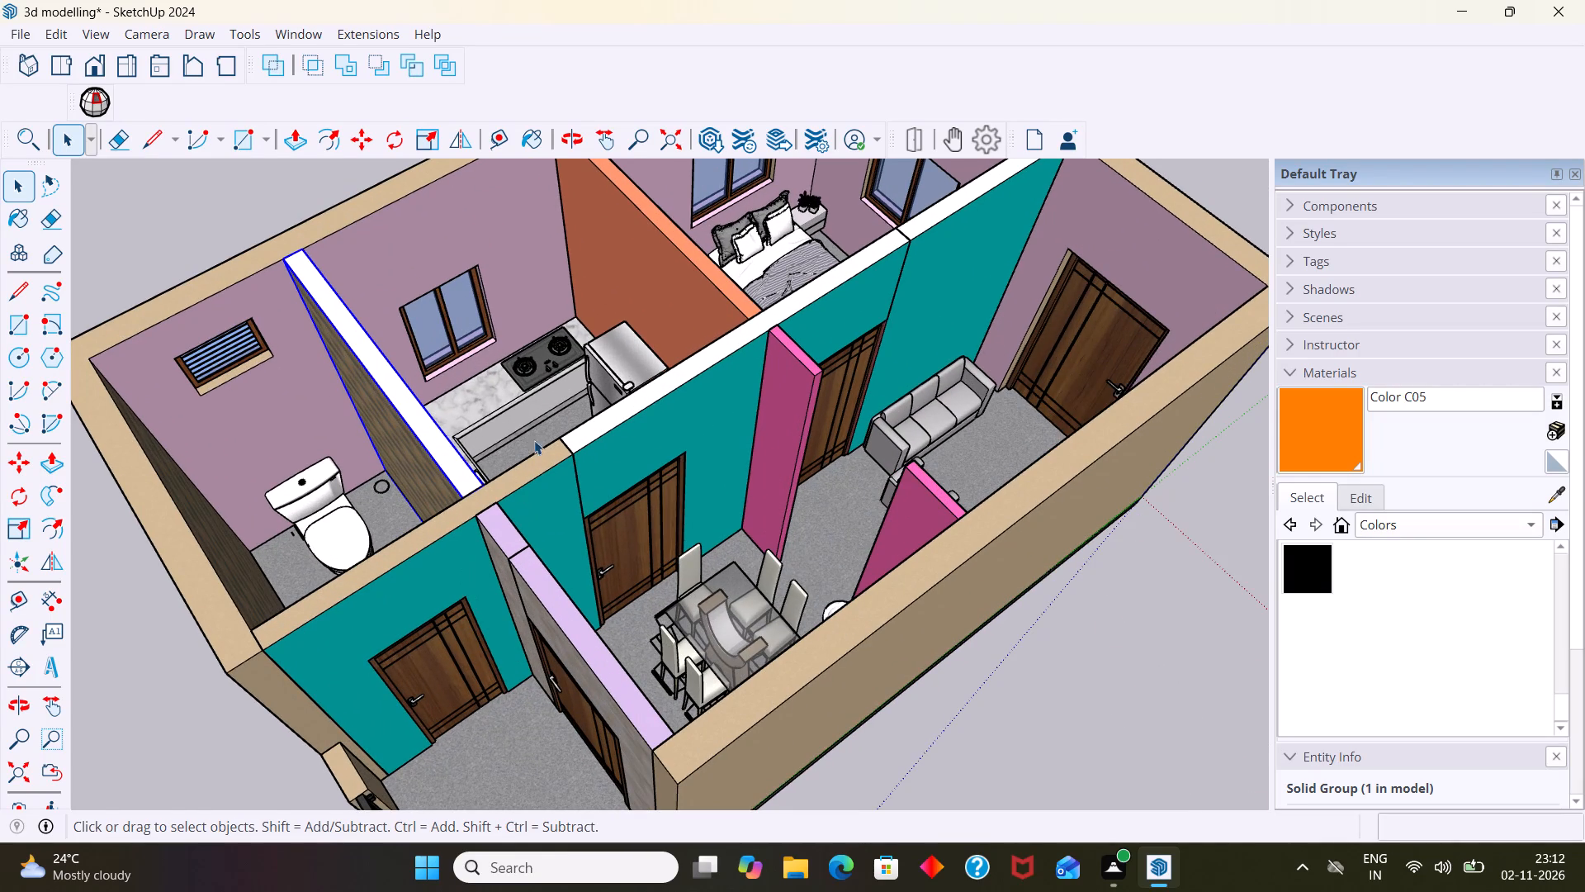
middle_drag(535, 440, 368, 466)
scroll(594, 382, up, 6)
middle_drag(542, 389, 554, 422)
scroll(554, 422, down, 15)
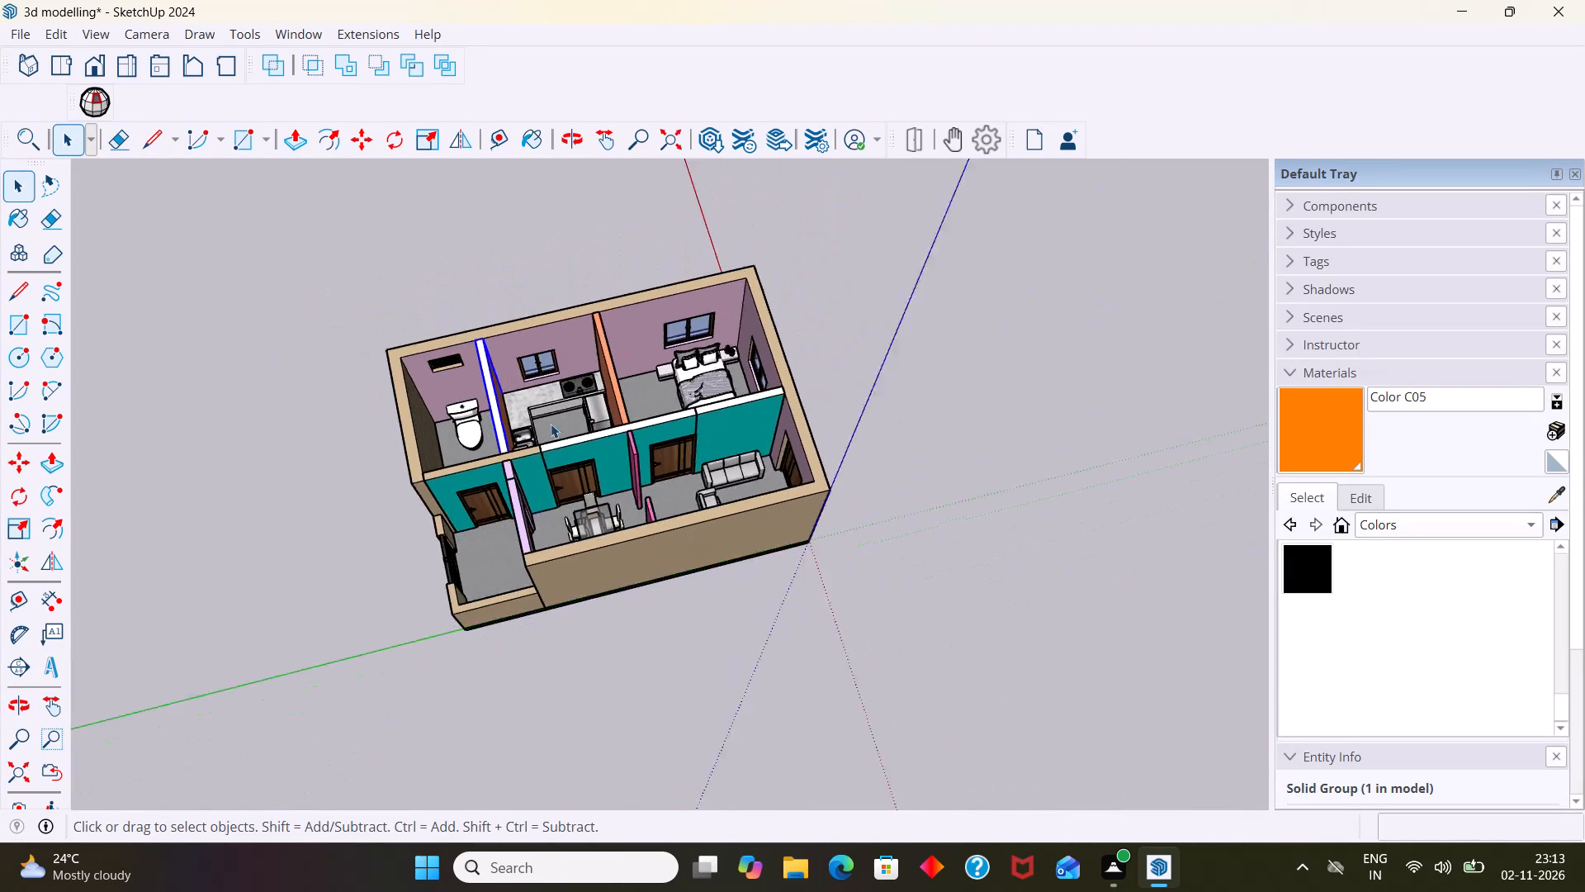
scroll(551, 424, down, 2)
middle_drag(553, 457, 778, 453)
click(989, 429)
Inspect the furnished house room by room, from the porch and dining area to the living room, for missing items.
scroll(638, 502, up, 2)
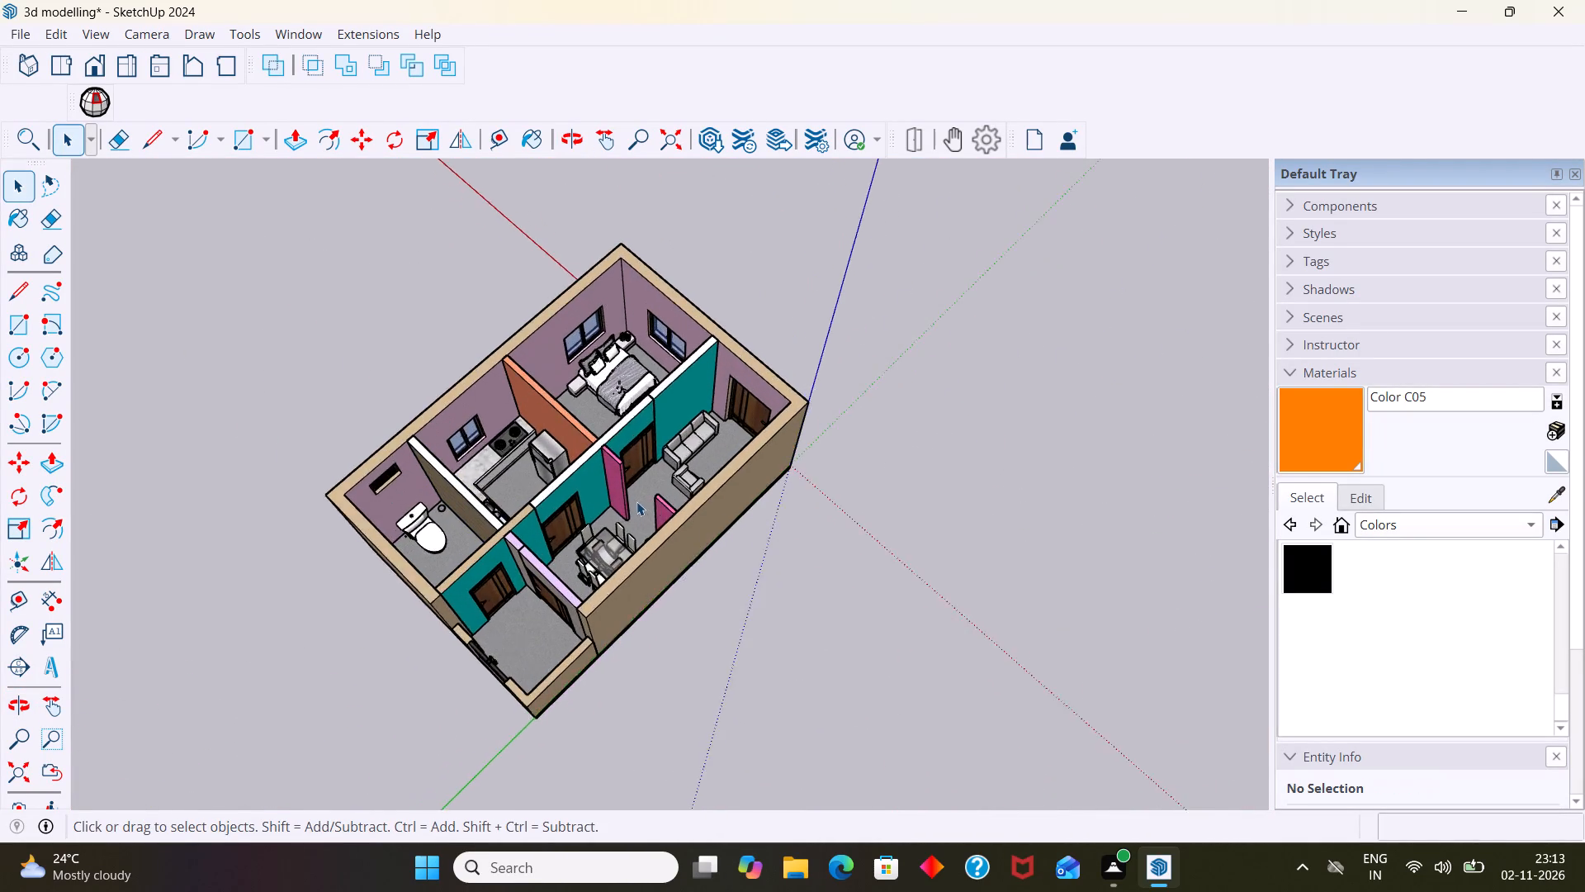
scroll(636, 501, up, 6)
middle_drag(476, 529, 670, 380)
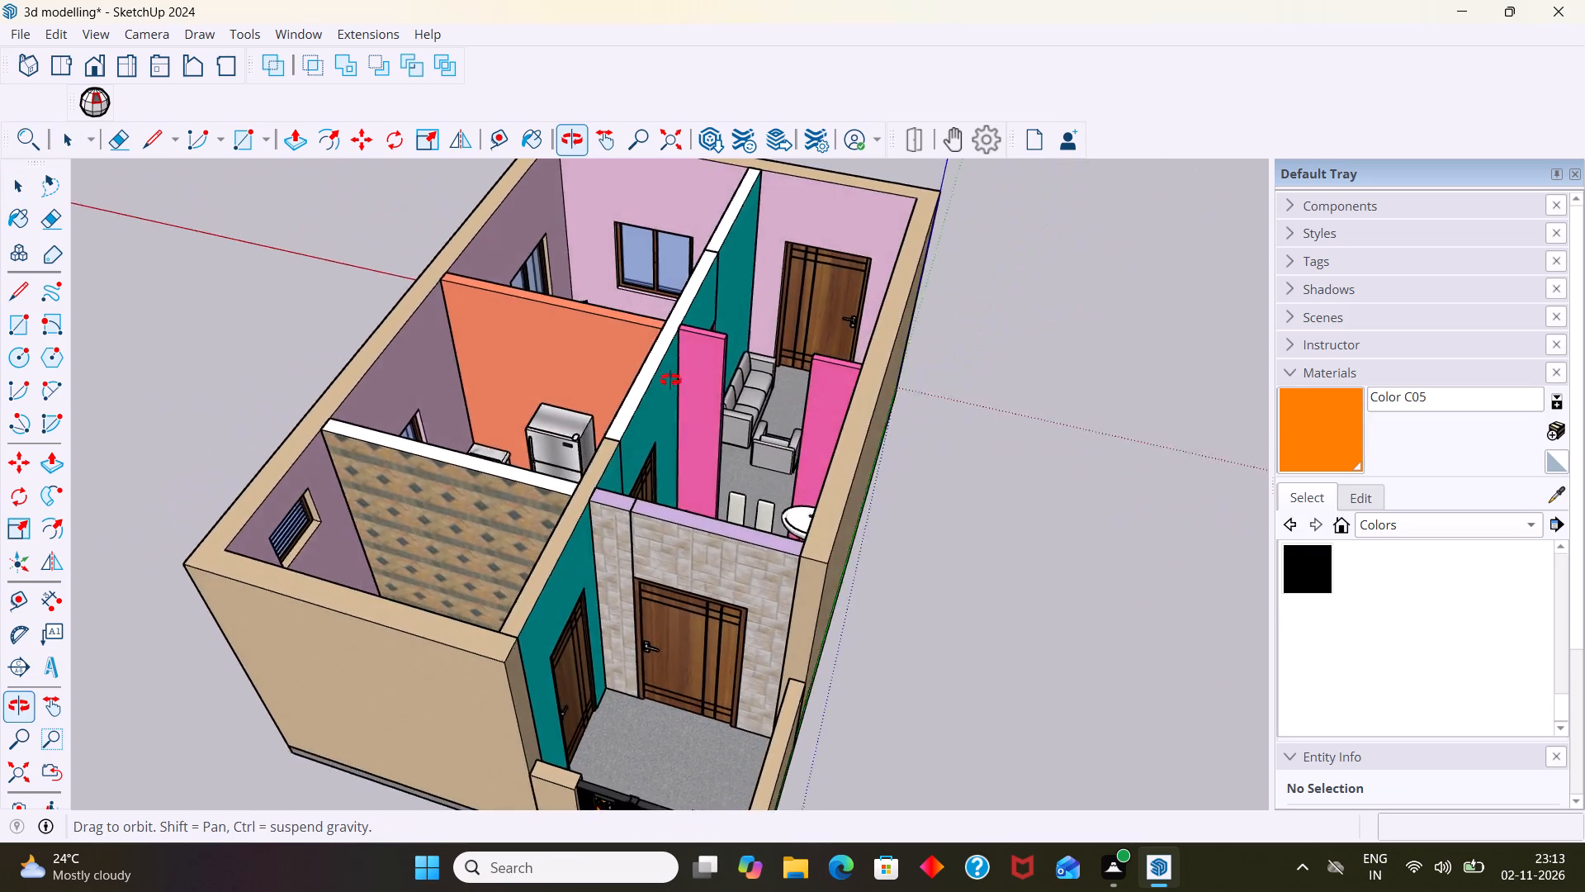
middle_drag(670, 380, 60, 489)
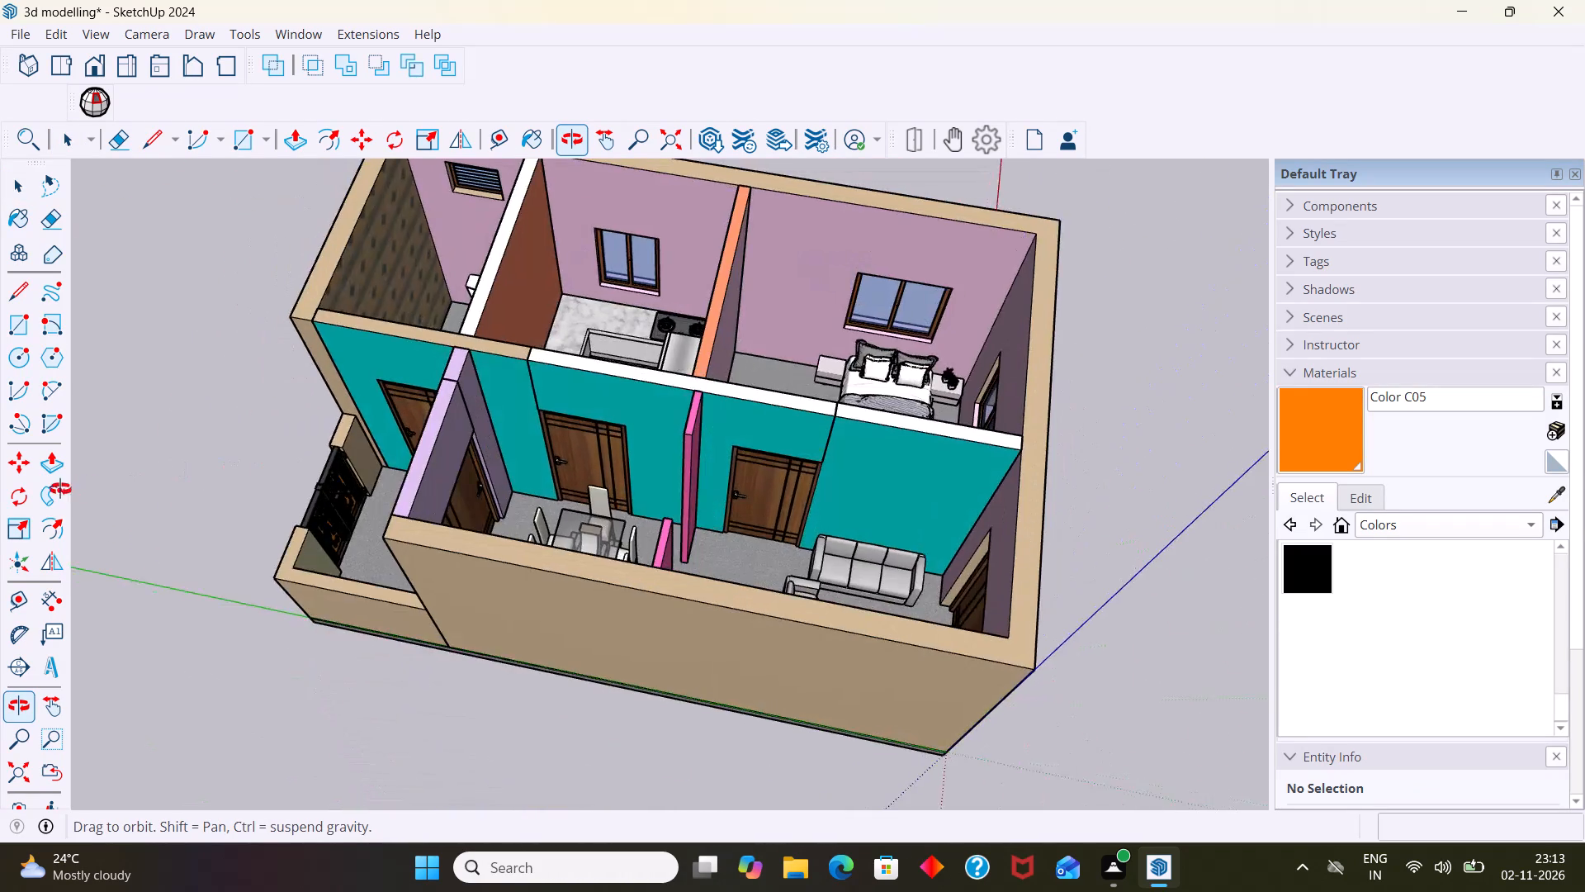
middle_drag(60, 489, 125, 447)
scroll(315, 533, up, 5)
scroll(351, 565, down, 3)
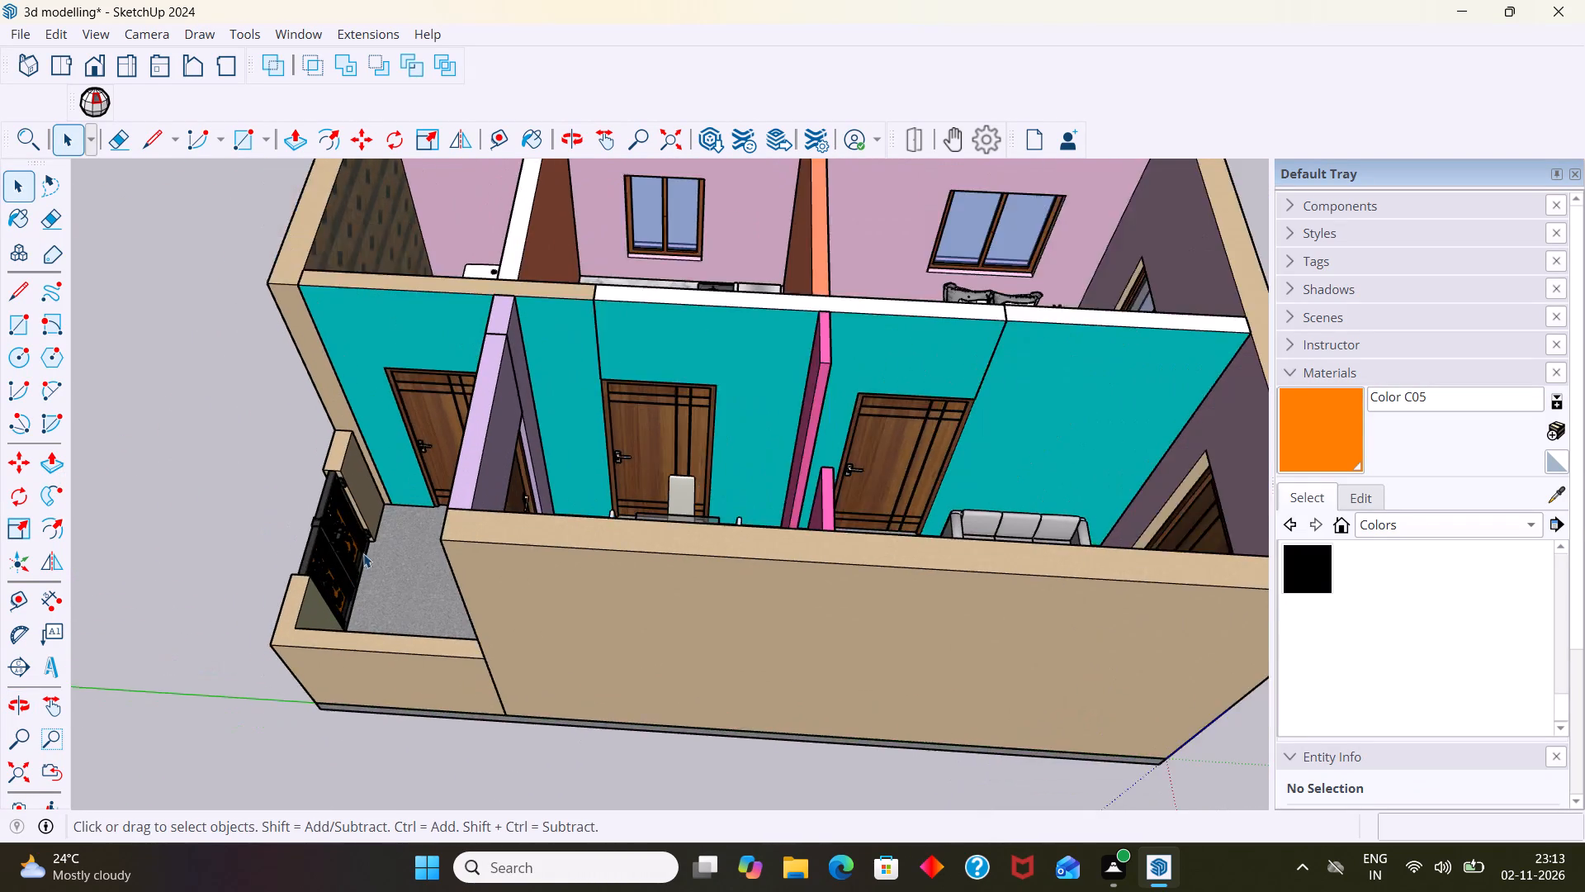
scroll(363, 553, down, 2)
middle_drag(411, 577, 650, 507)
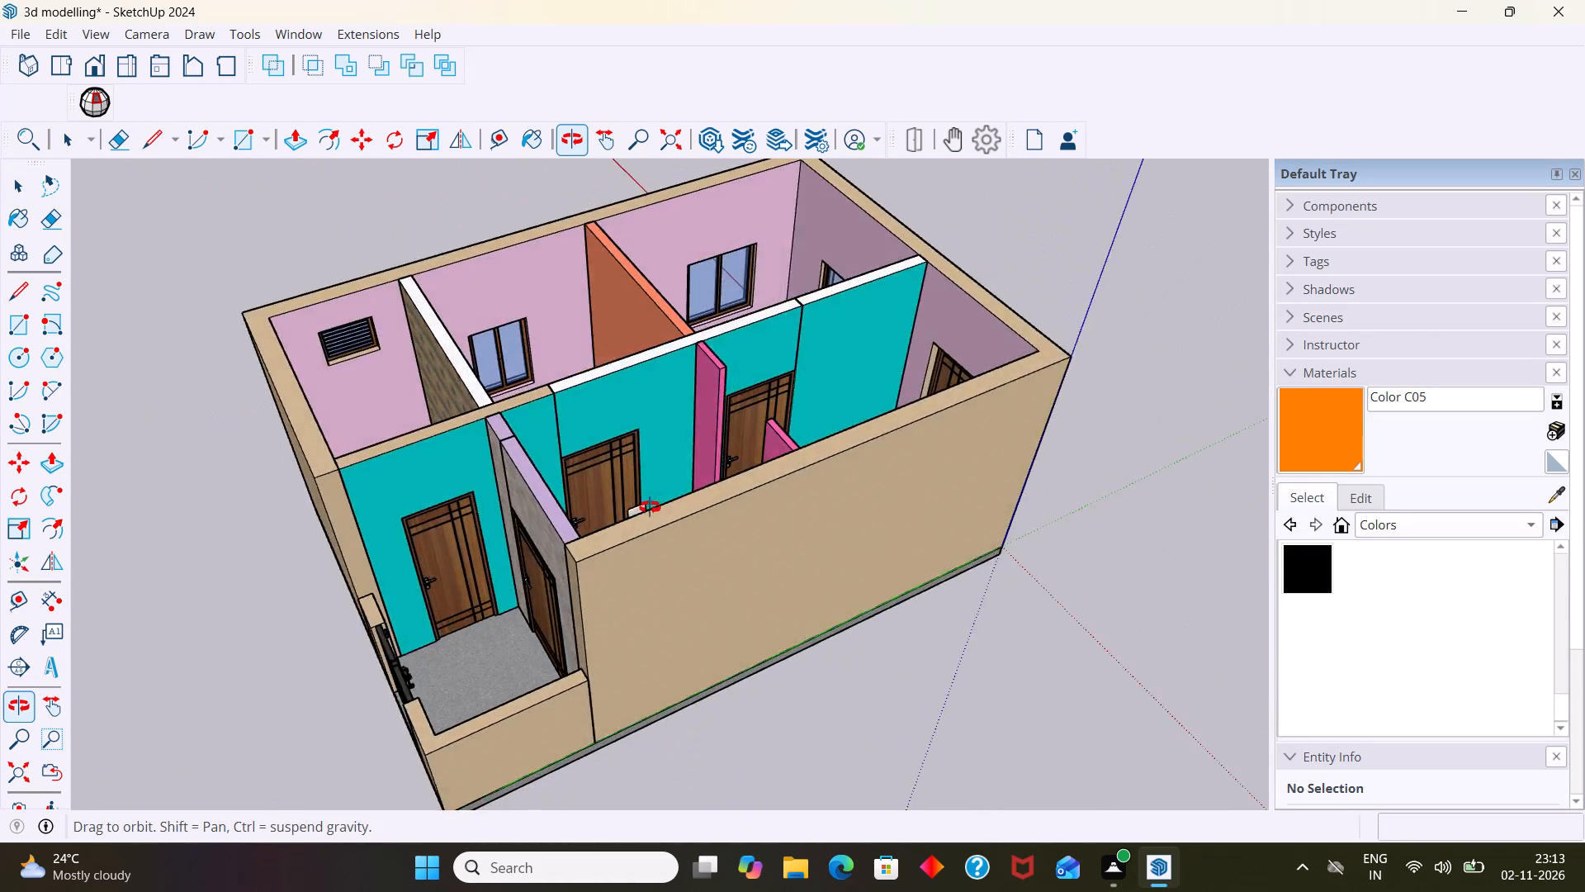
middle_drag(650, 507, 551, 679)
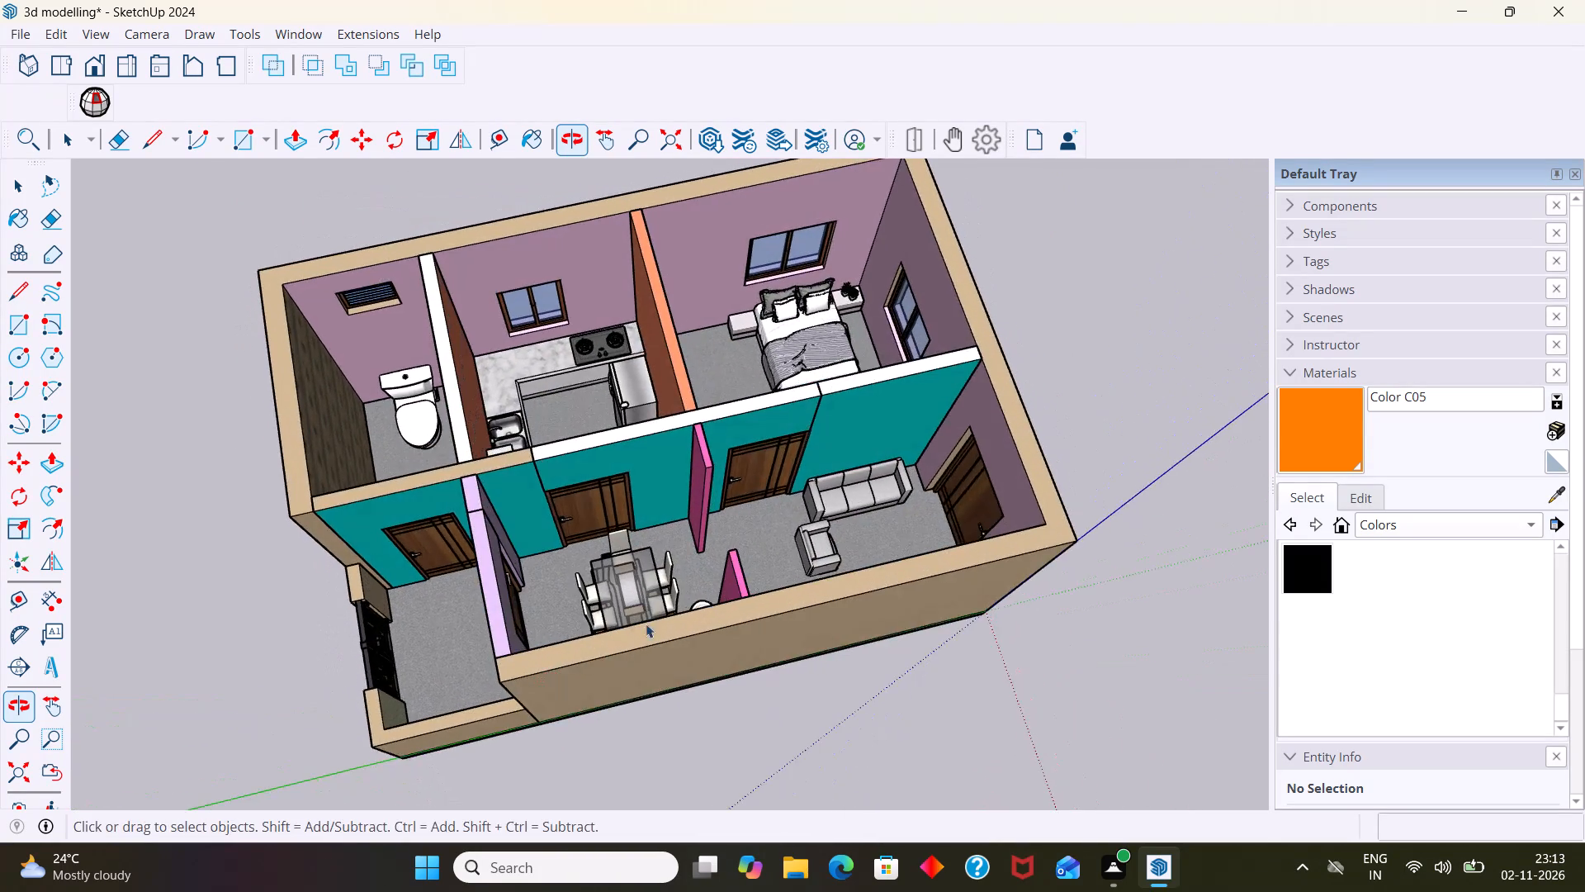
scroll(684, 591, up, 4)
middle_drag(679, 624, 405, 669)
scroll(488, 627, up, 1)
scroll(487, 625, down, 1)
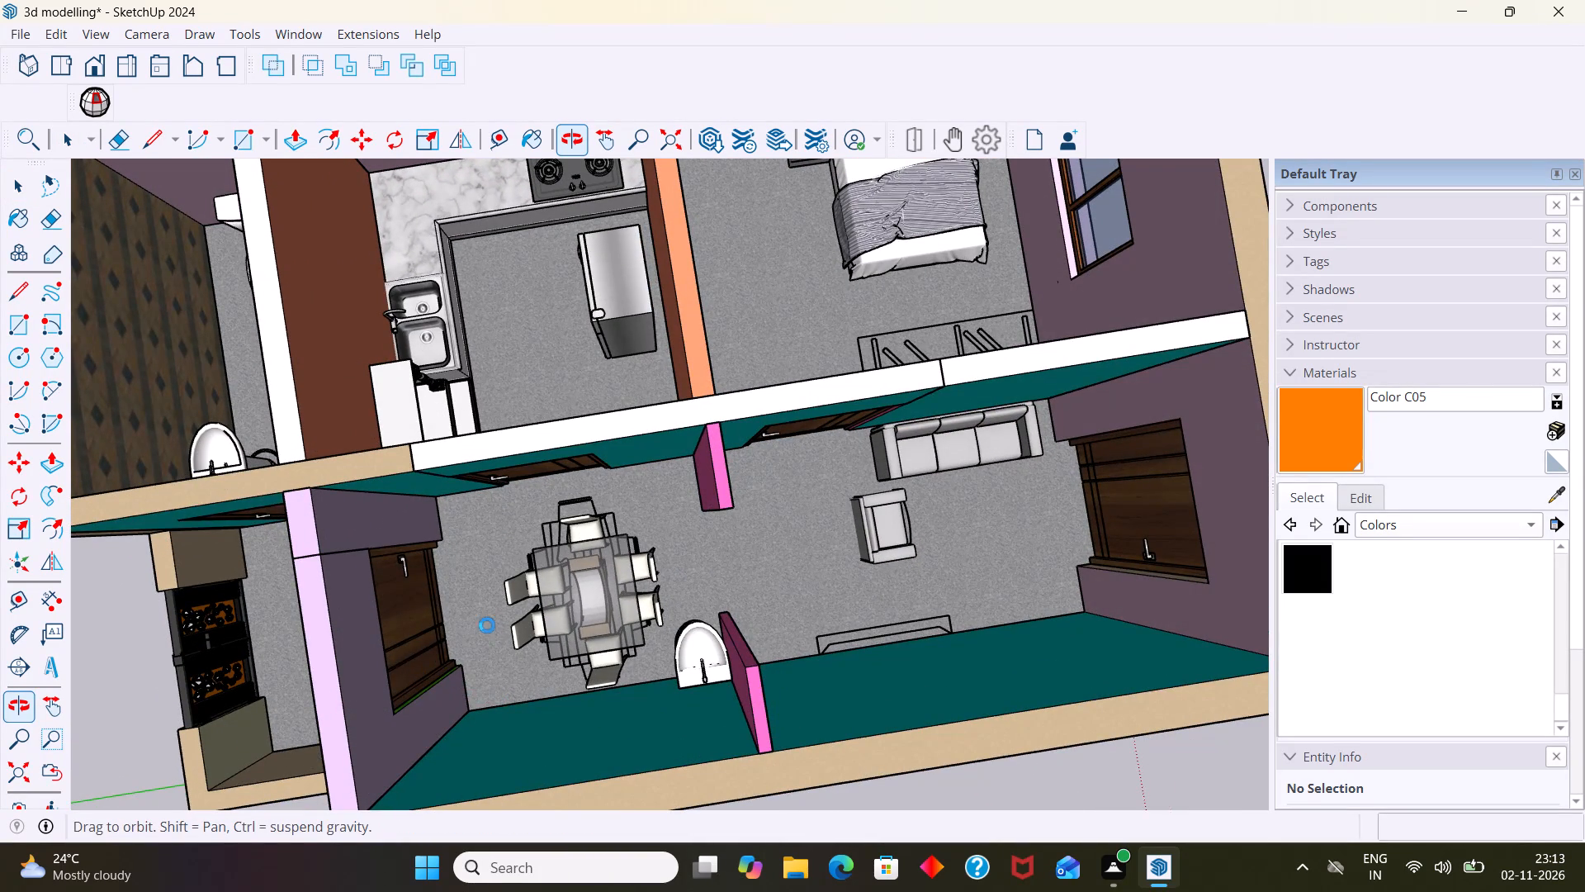
scroll(487, 625, down, 7)
scroll(471, 554, down, 3)
middle_drag(502, 576, 385, 402)
scroll(416, 497, up, 3)
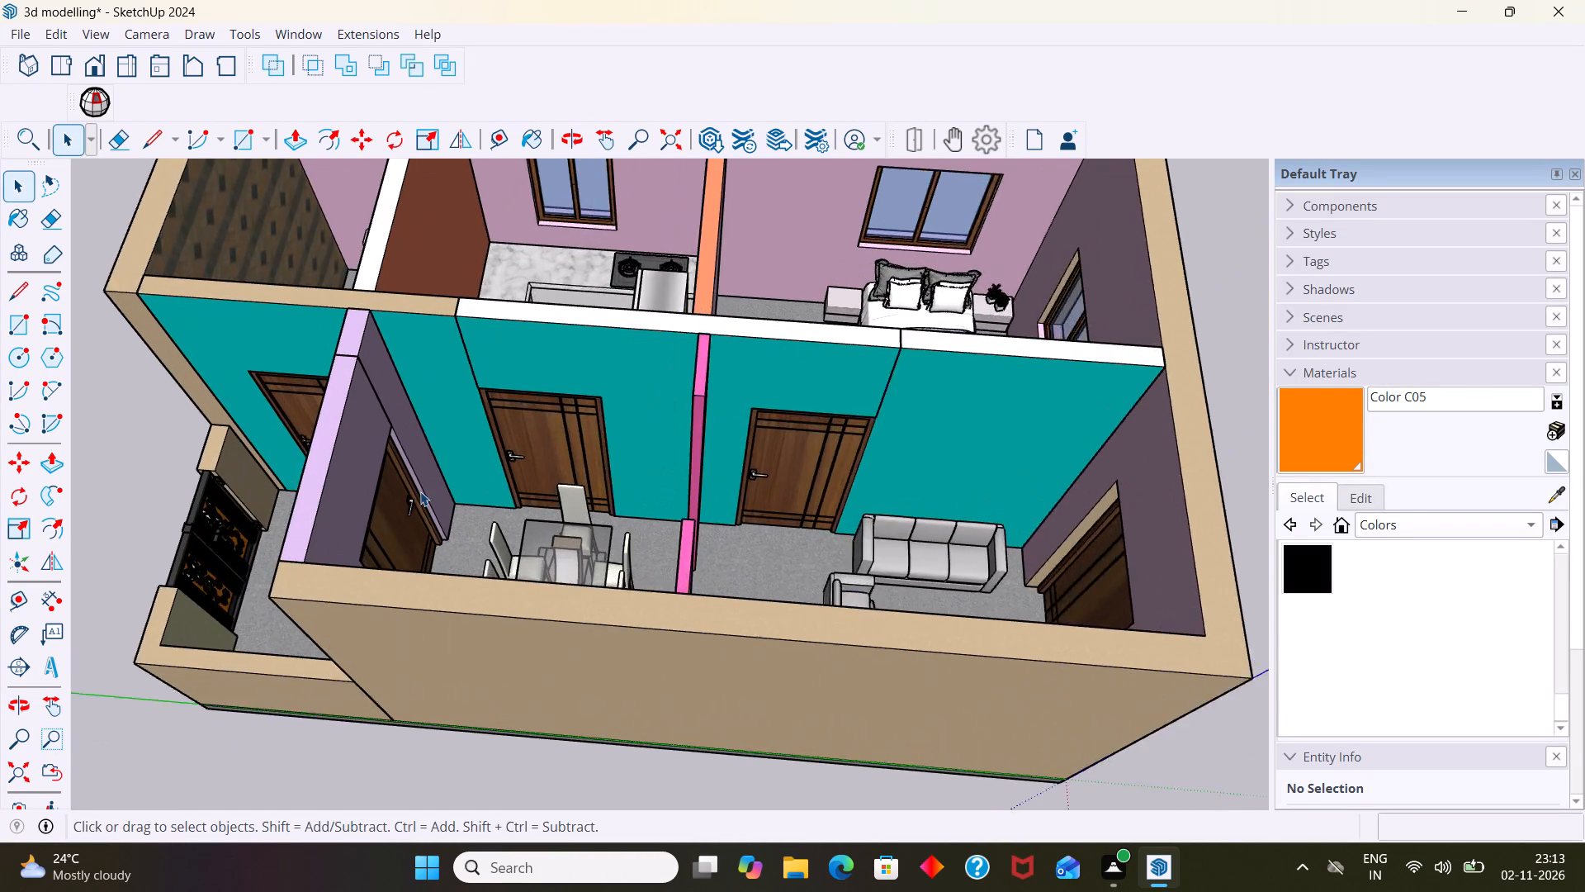
scroll(420, 491, up, 2)
scroll(278, 148, down, 7)
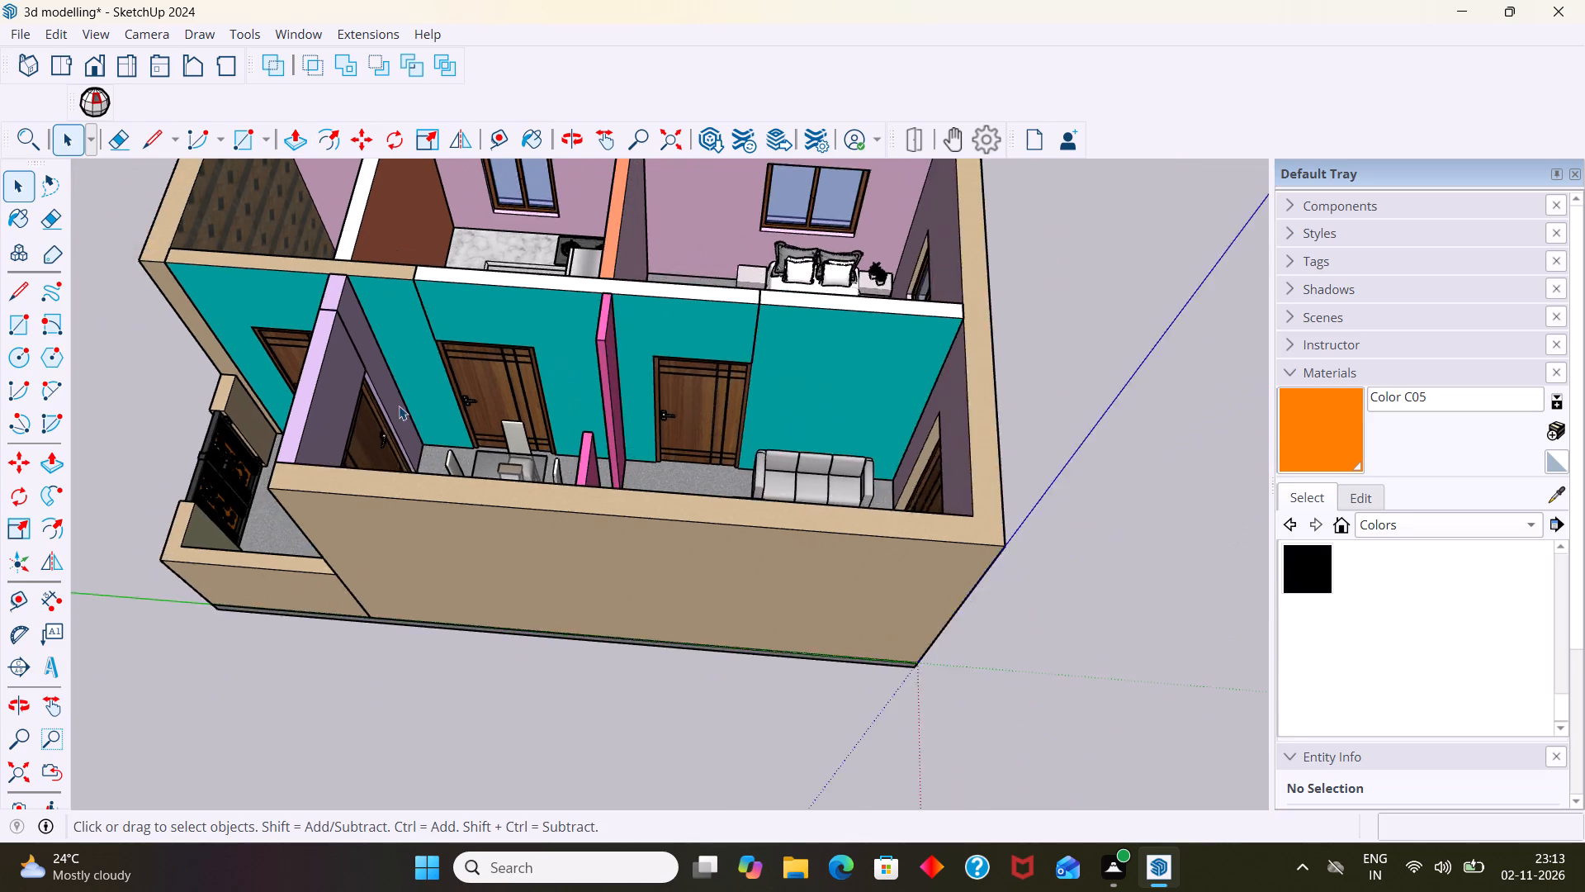
scroll(399, 406, down, 3)
middle_drag(526, 477, 703, 508)
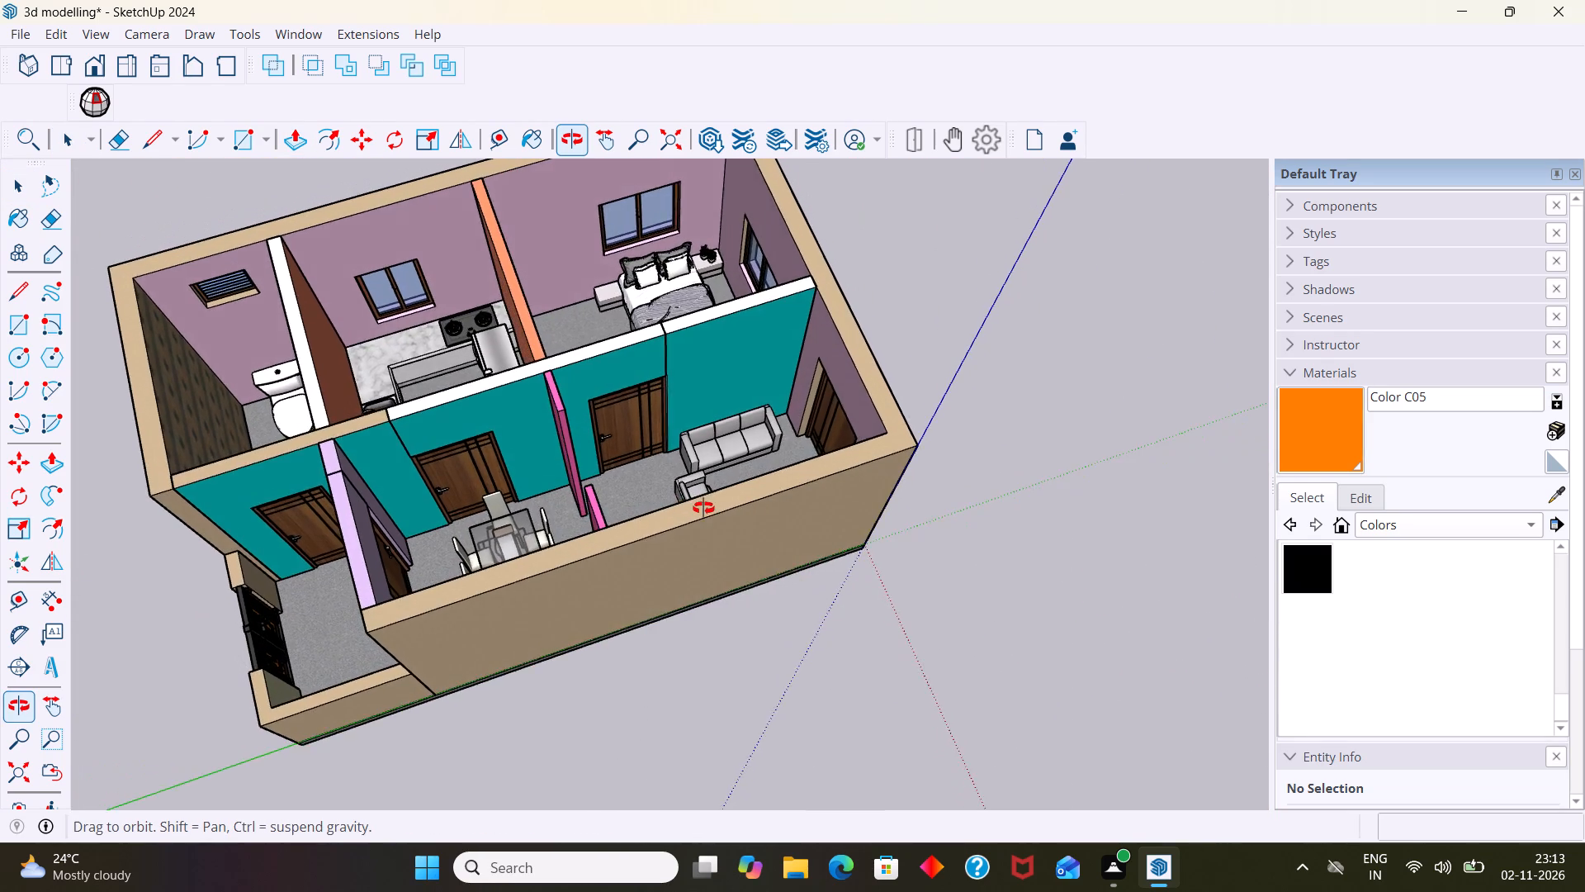
middle_drag(703, 508, 706, 506)
scroll(707, 479, up, 6)
scroll(698, 502, down, 2)
middle_drag(697, 491, 740, 632)
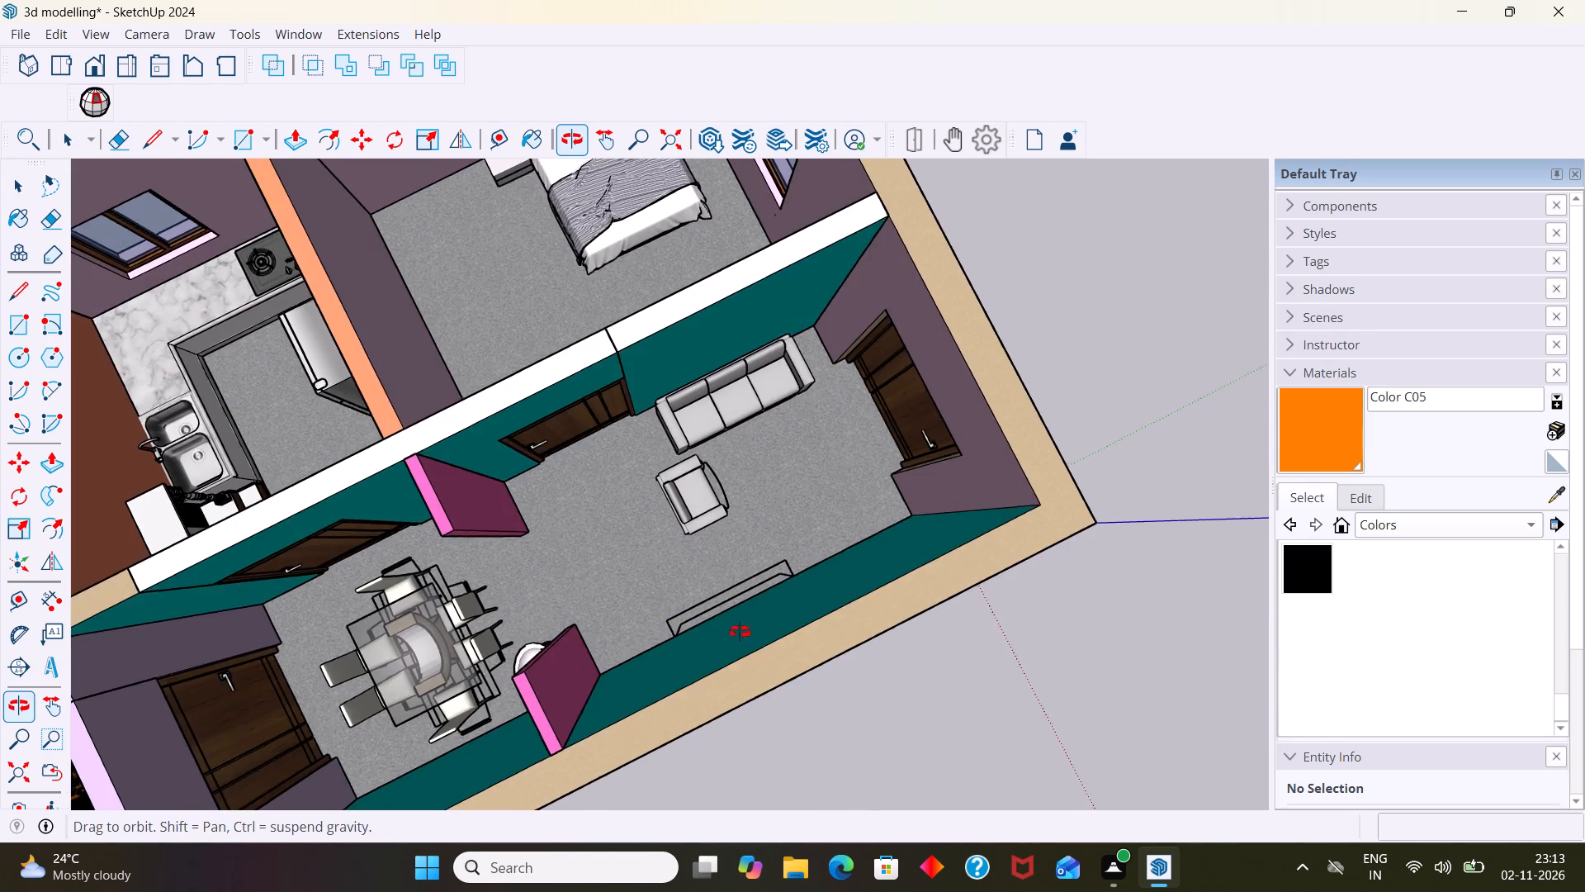
middle_drag(740, 632, 586, 547)
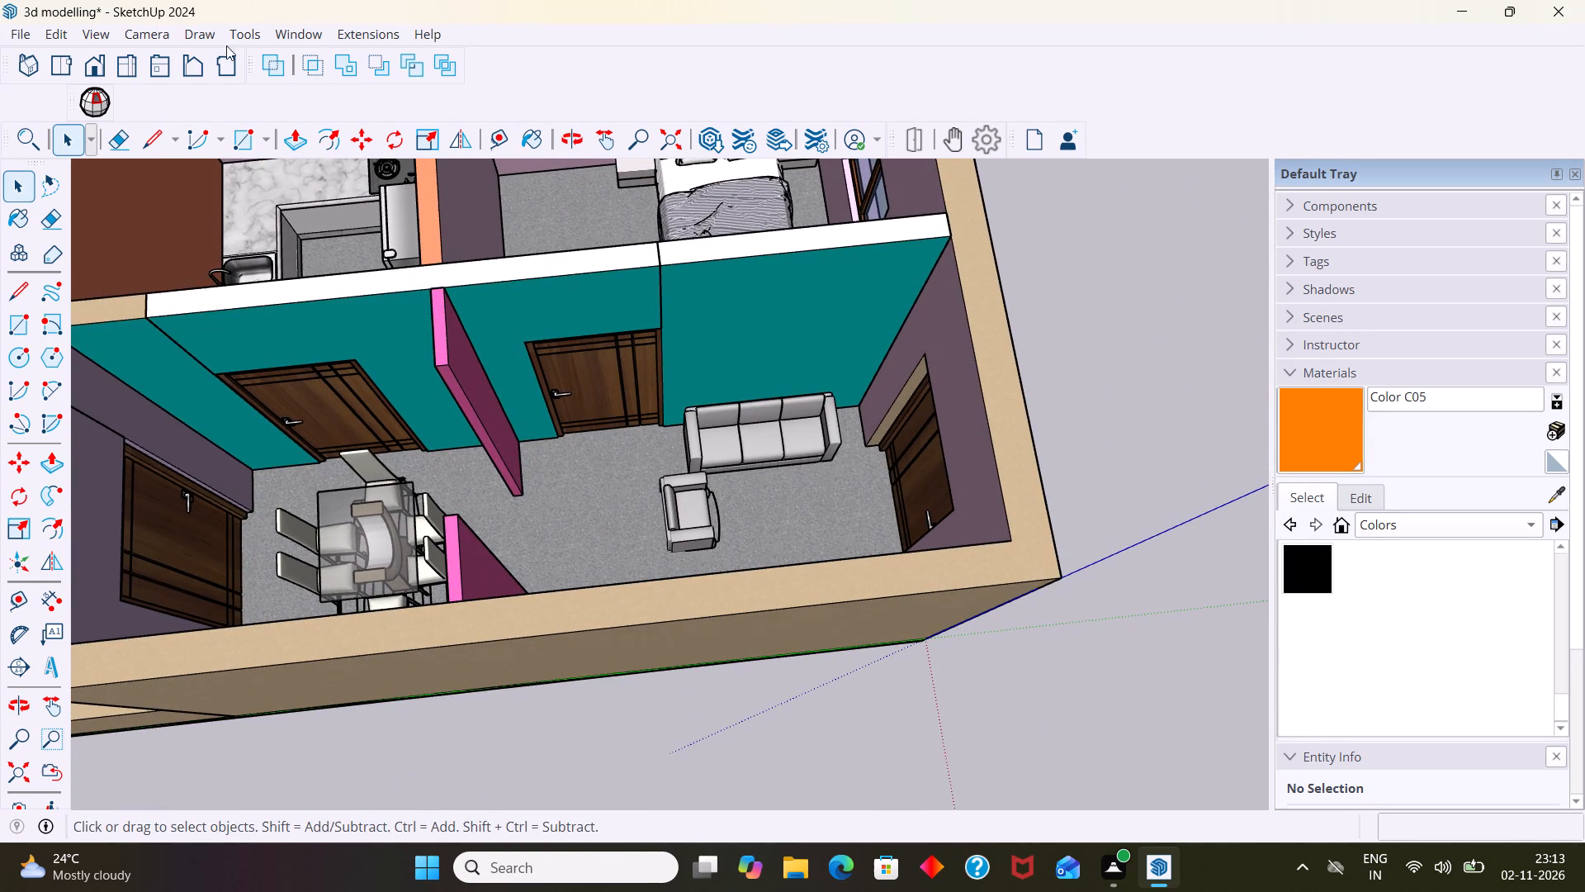
Search the 3D Warehouse models for tv, replacing the previous toilet search term.
click(305, 39)
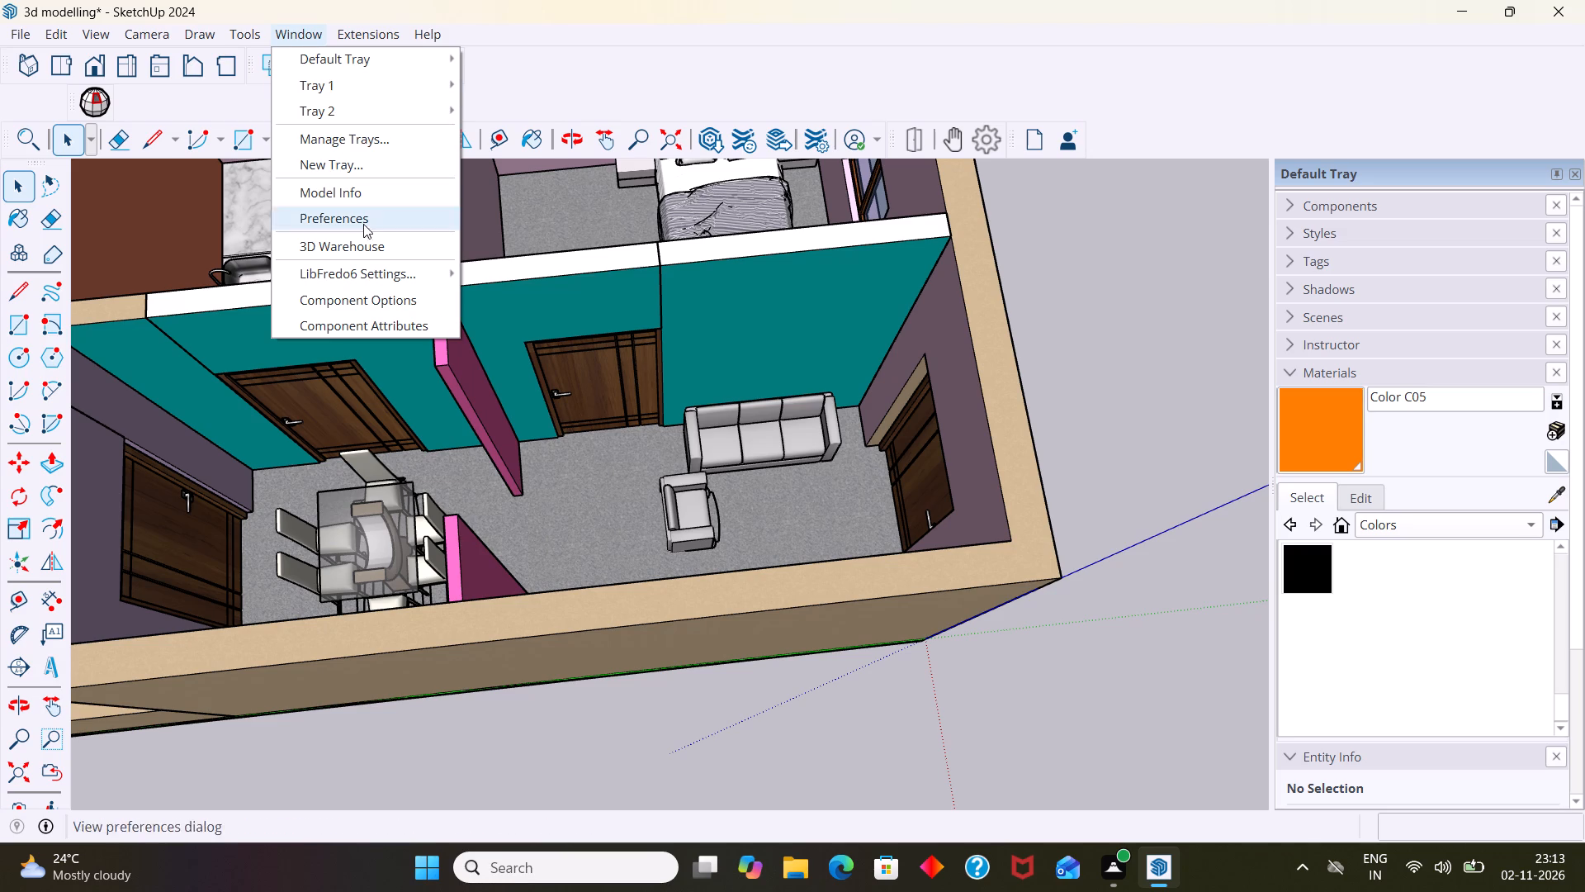
click(341, 244)
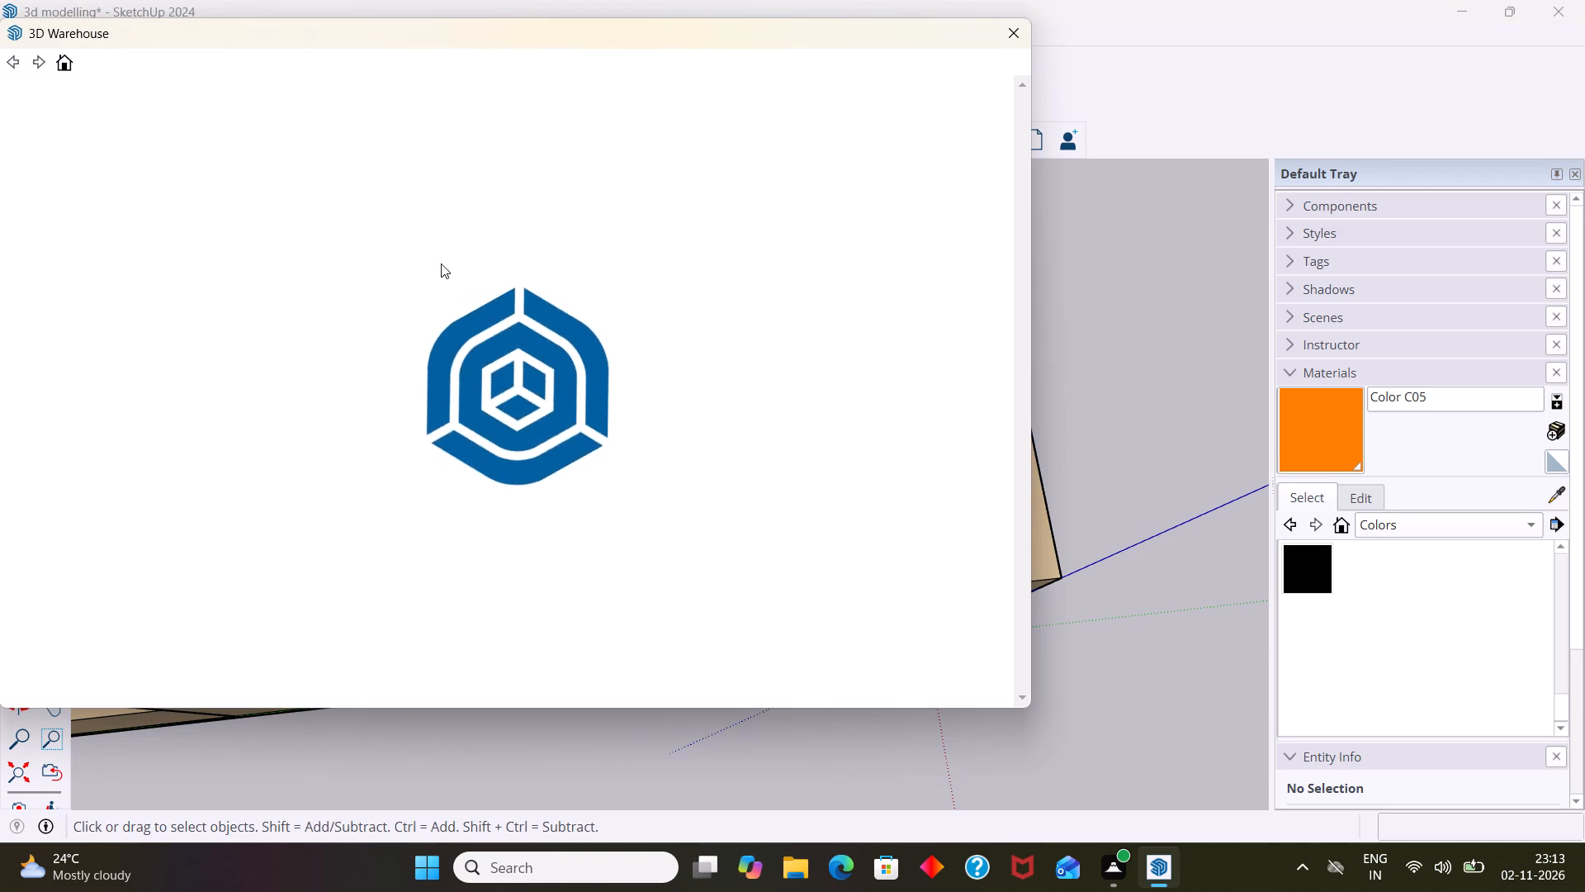
click(481, 116)
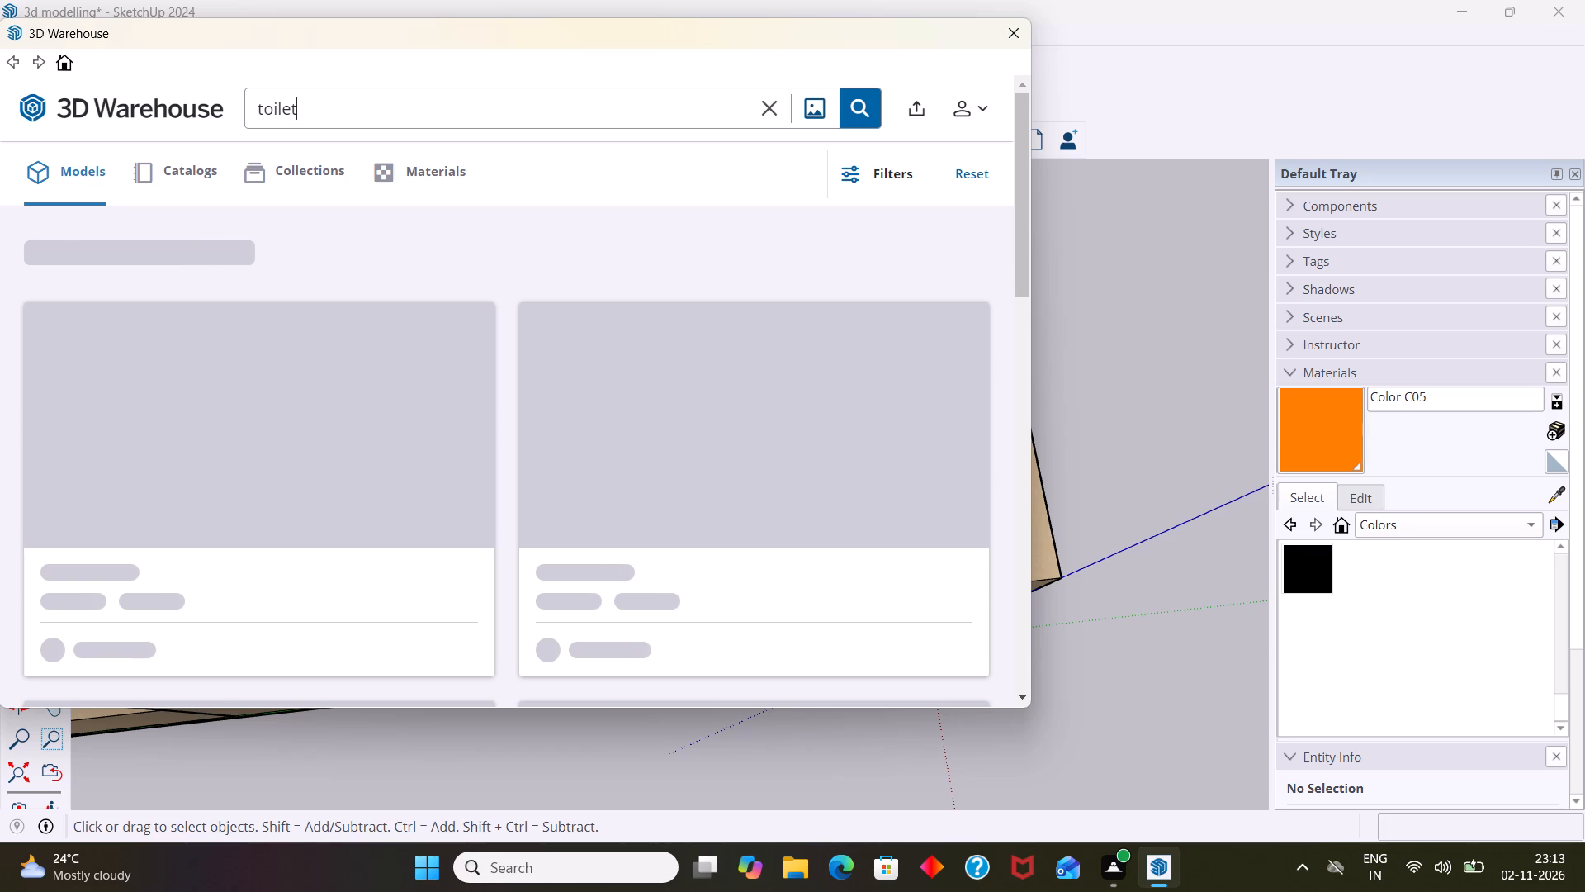
key(BackSpace)
key(BackSpace)
key(BackSpace)
key(BackSpace)
key(BackSpace)
key(BackSpace)
key(BackSpace)
key(BackSpace)
key(BackSpace)
key(BackSpace)
key(BackSpace)
key(BackSpace)
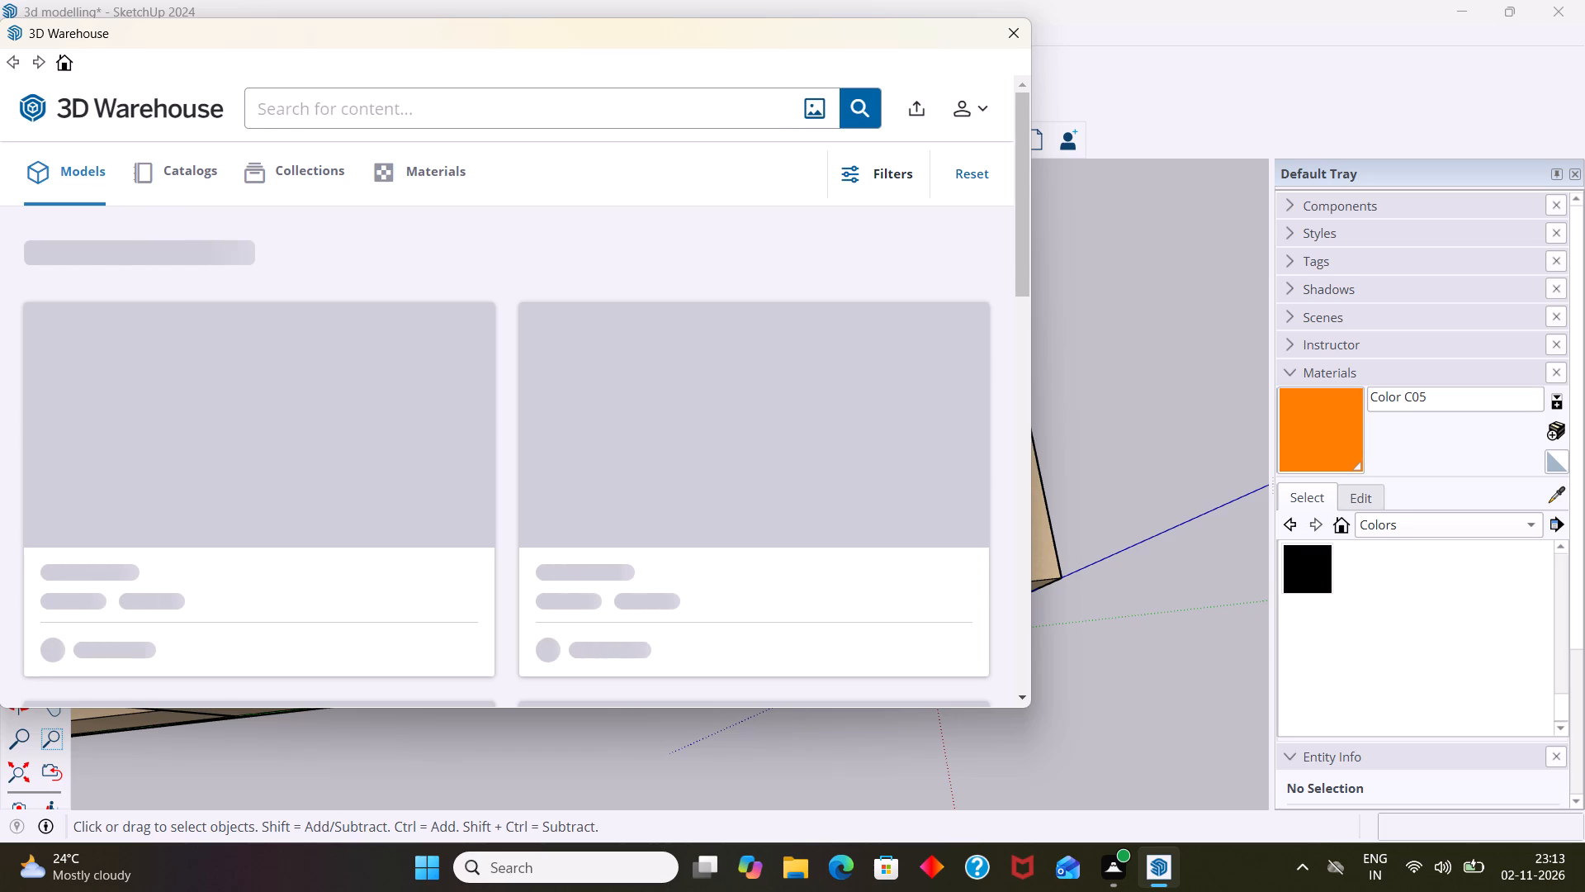
text(tv)
key(space)
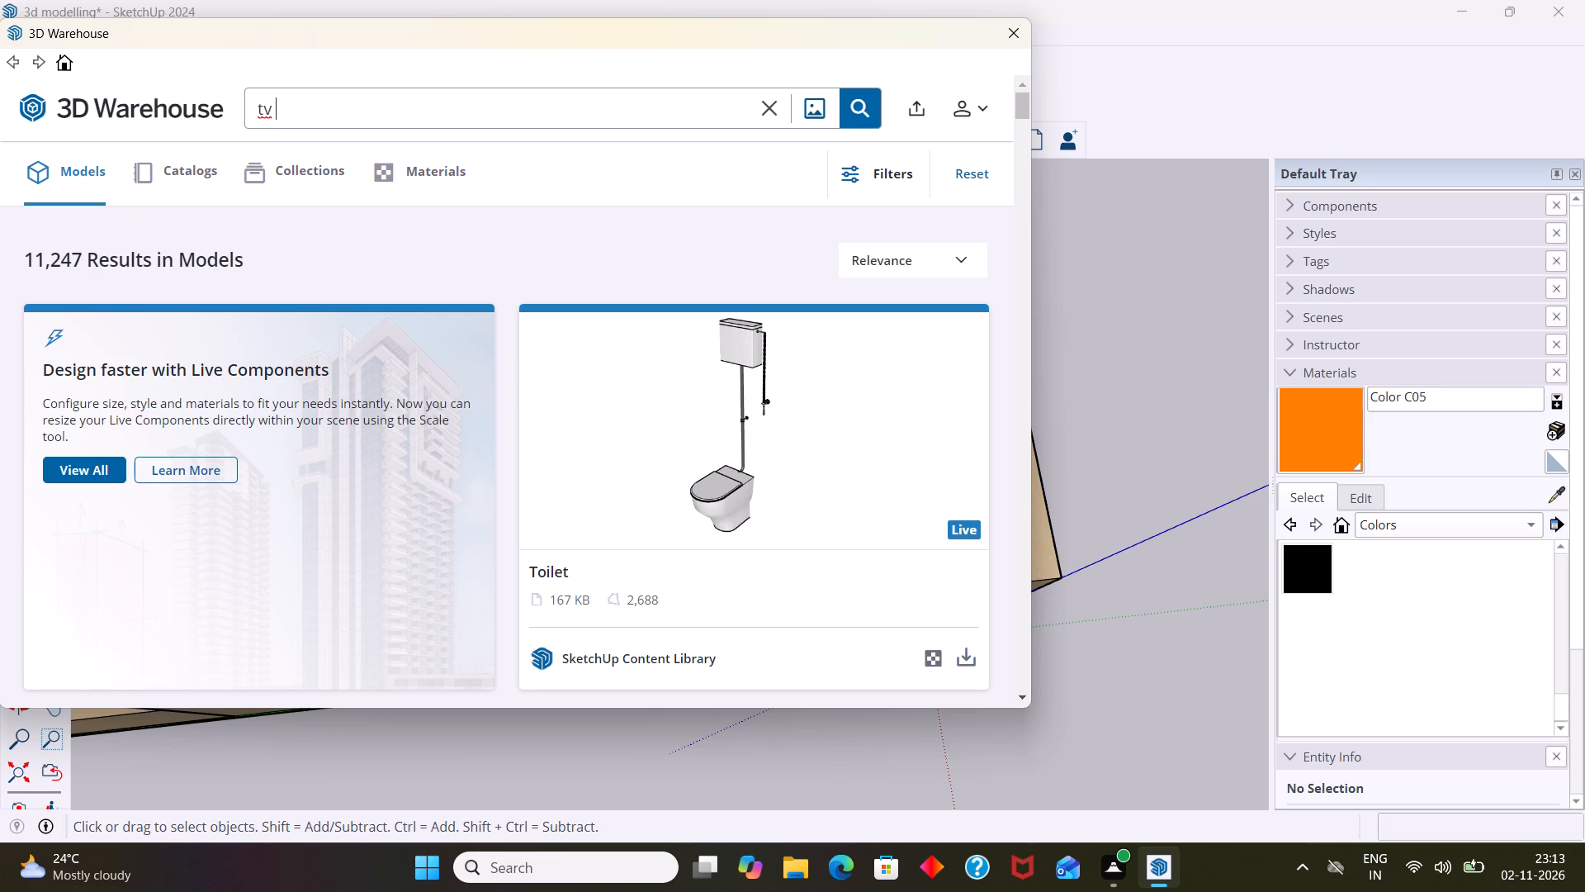
click(862, 126)
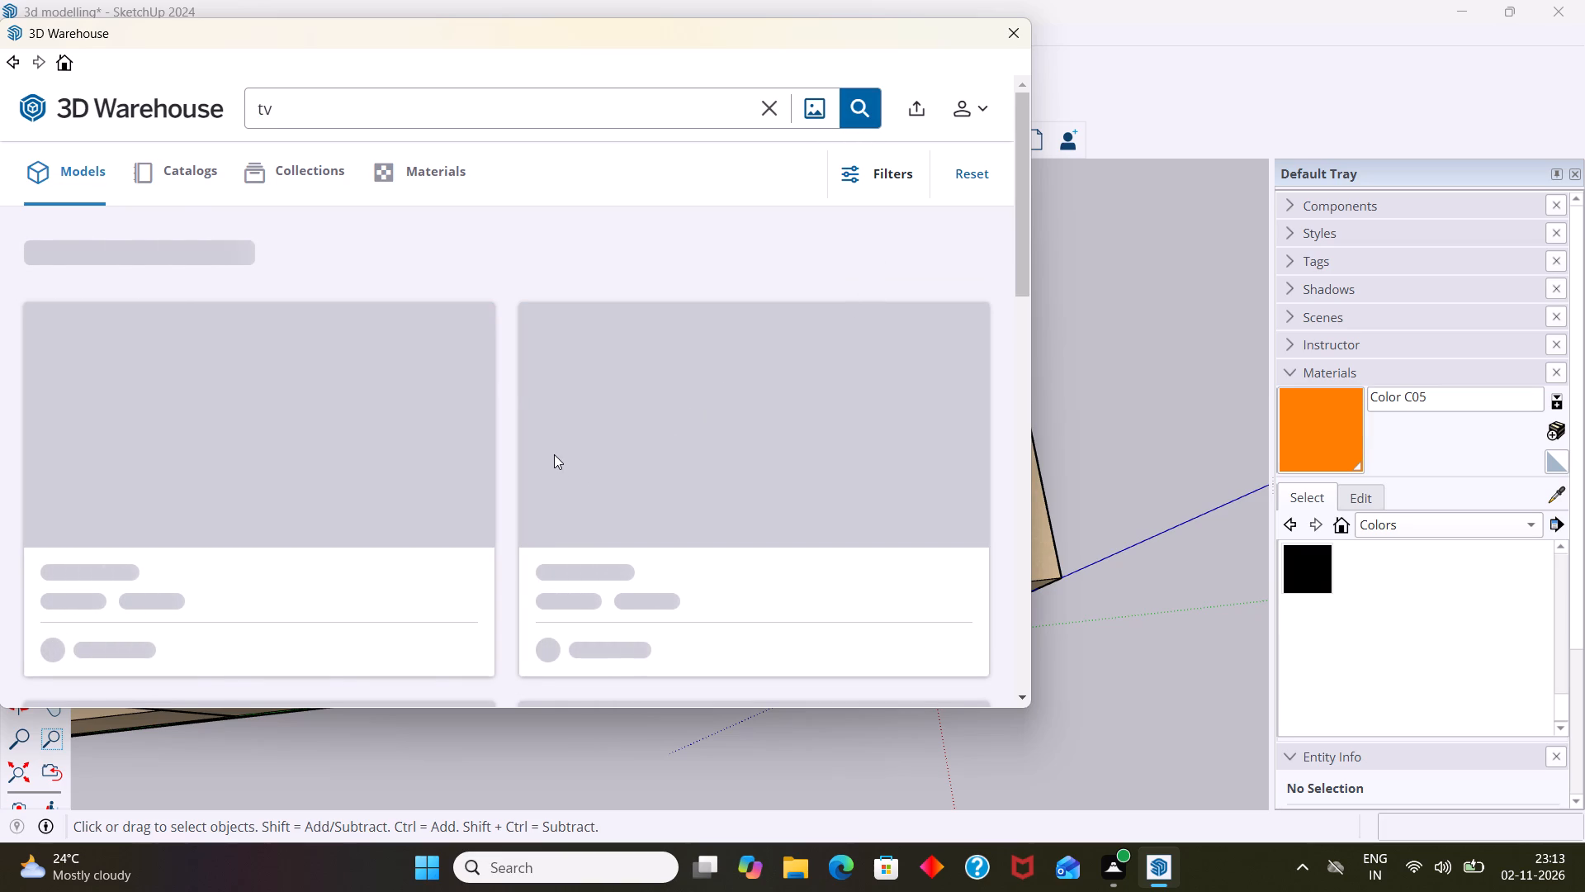
Browse the TV models in the search results for a flat screen without a cabinet or stand.
scroll(567, 477, down, 2)
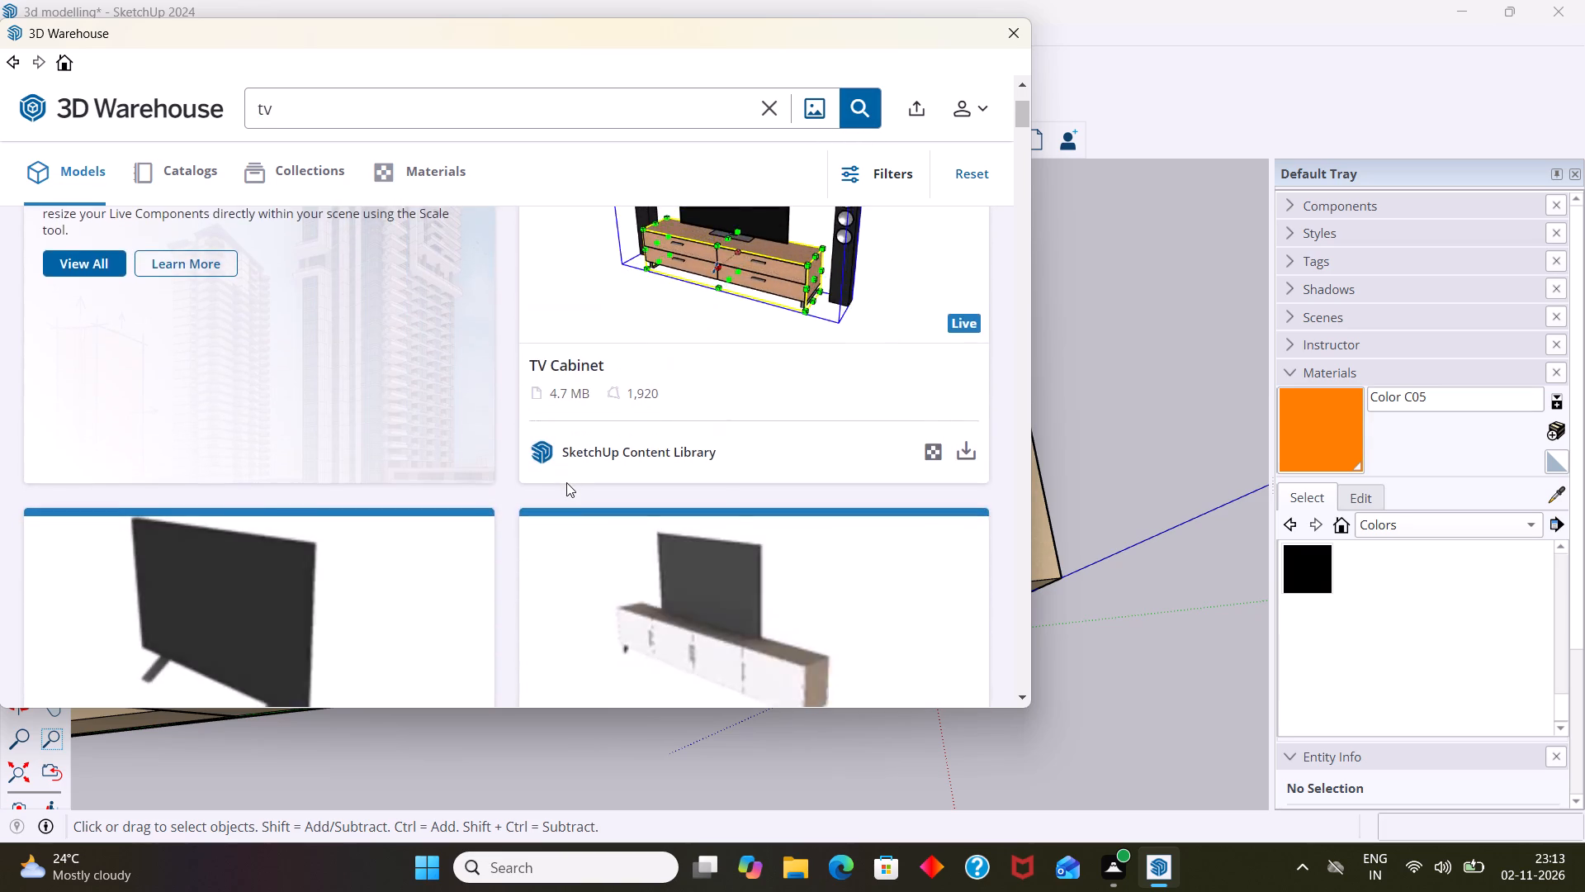
scroll(566, 482, down, 2)
scroll(566, 484, up, 4)
scroll(567, 485, down, 1)
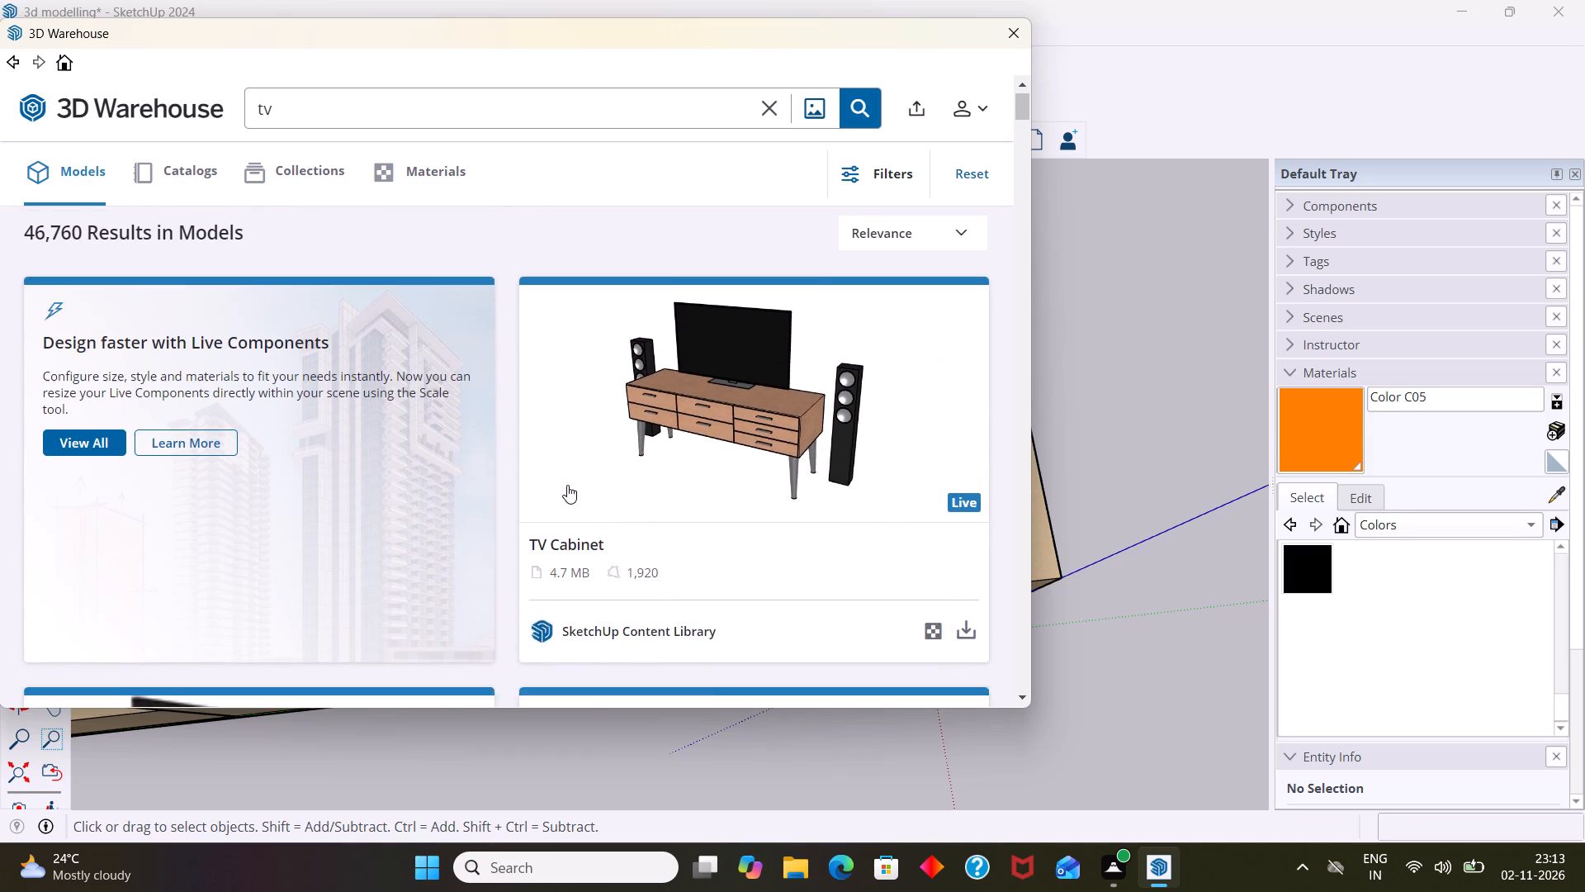
scroll(567, 485, up, 1)
scroll(567, 485, down, 4)
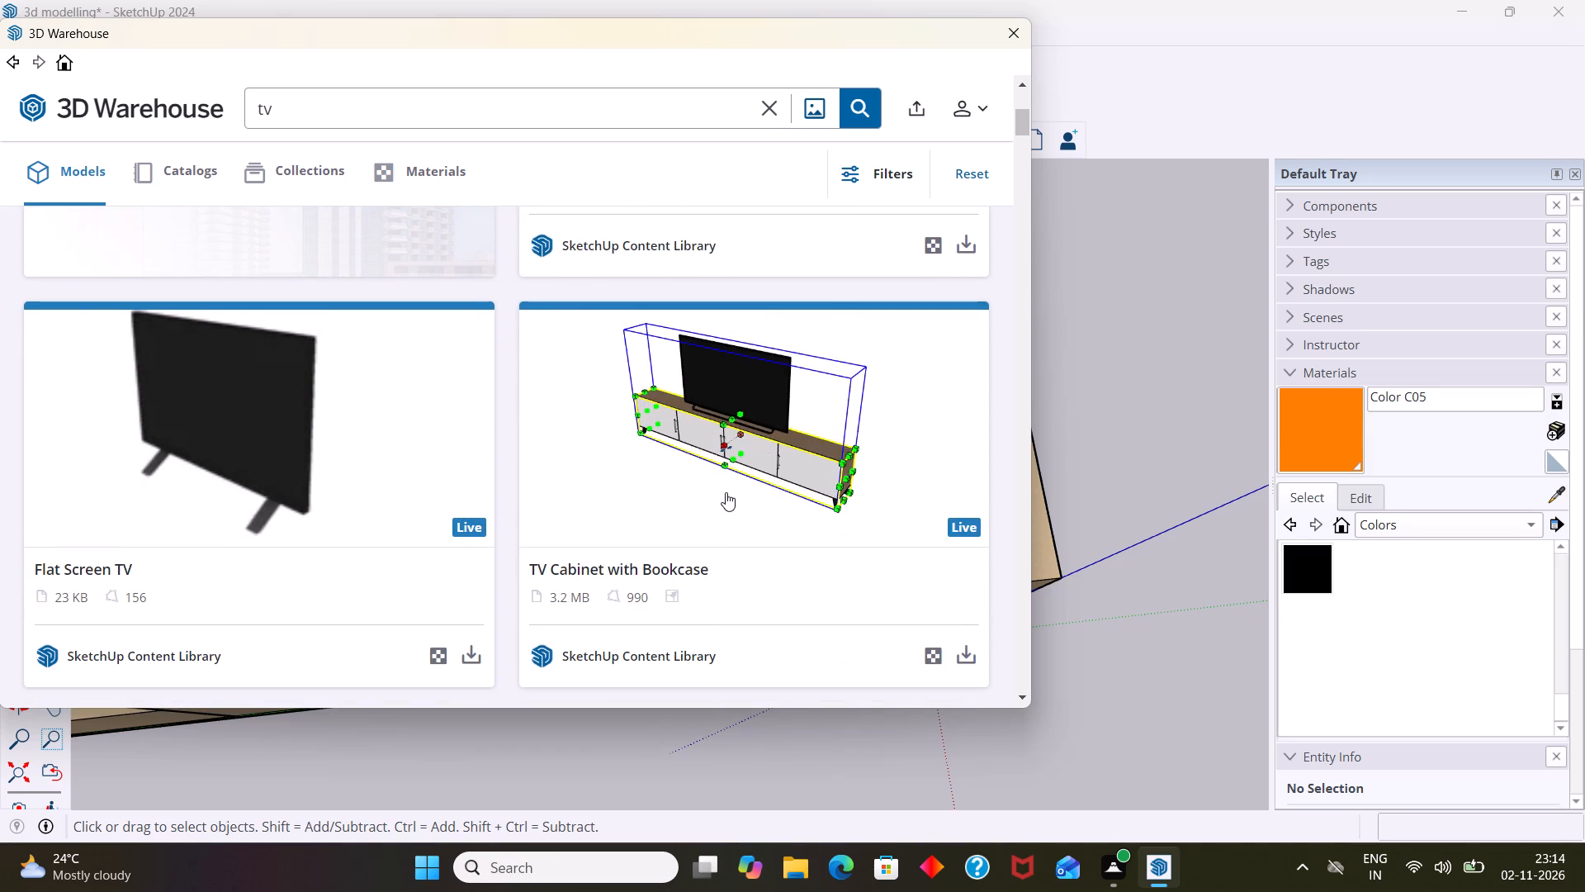
scroll(726, 492, down, 3)
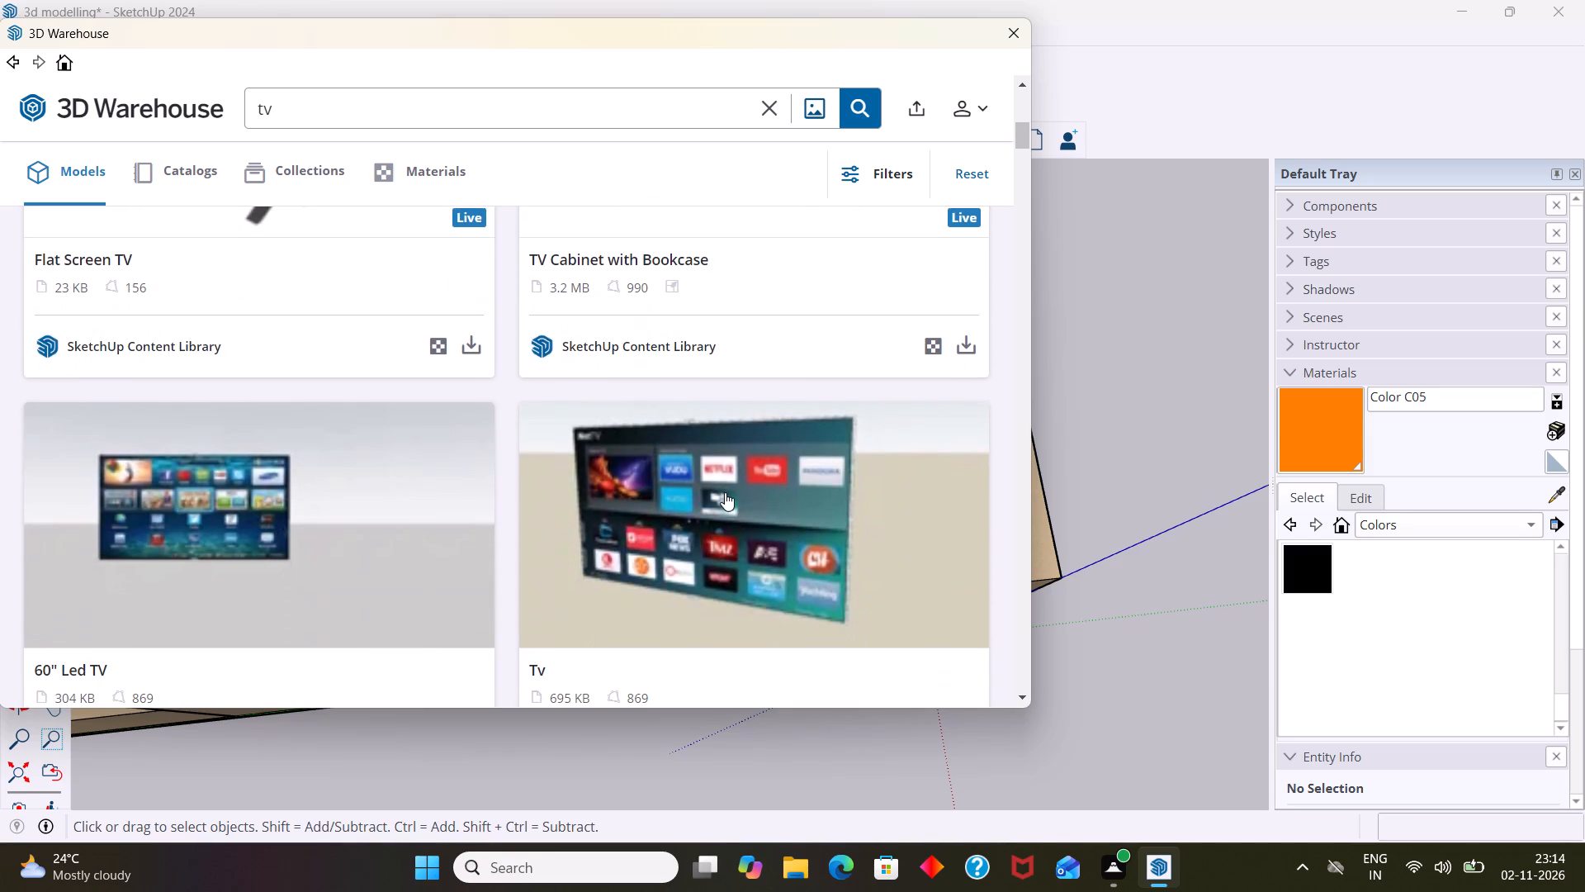
scroll(725, 492, down, 1)
scroll(725, 492, up, 5)
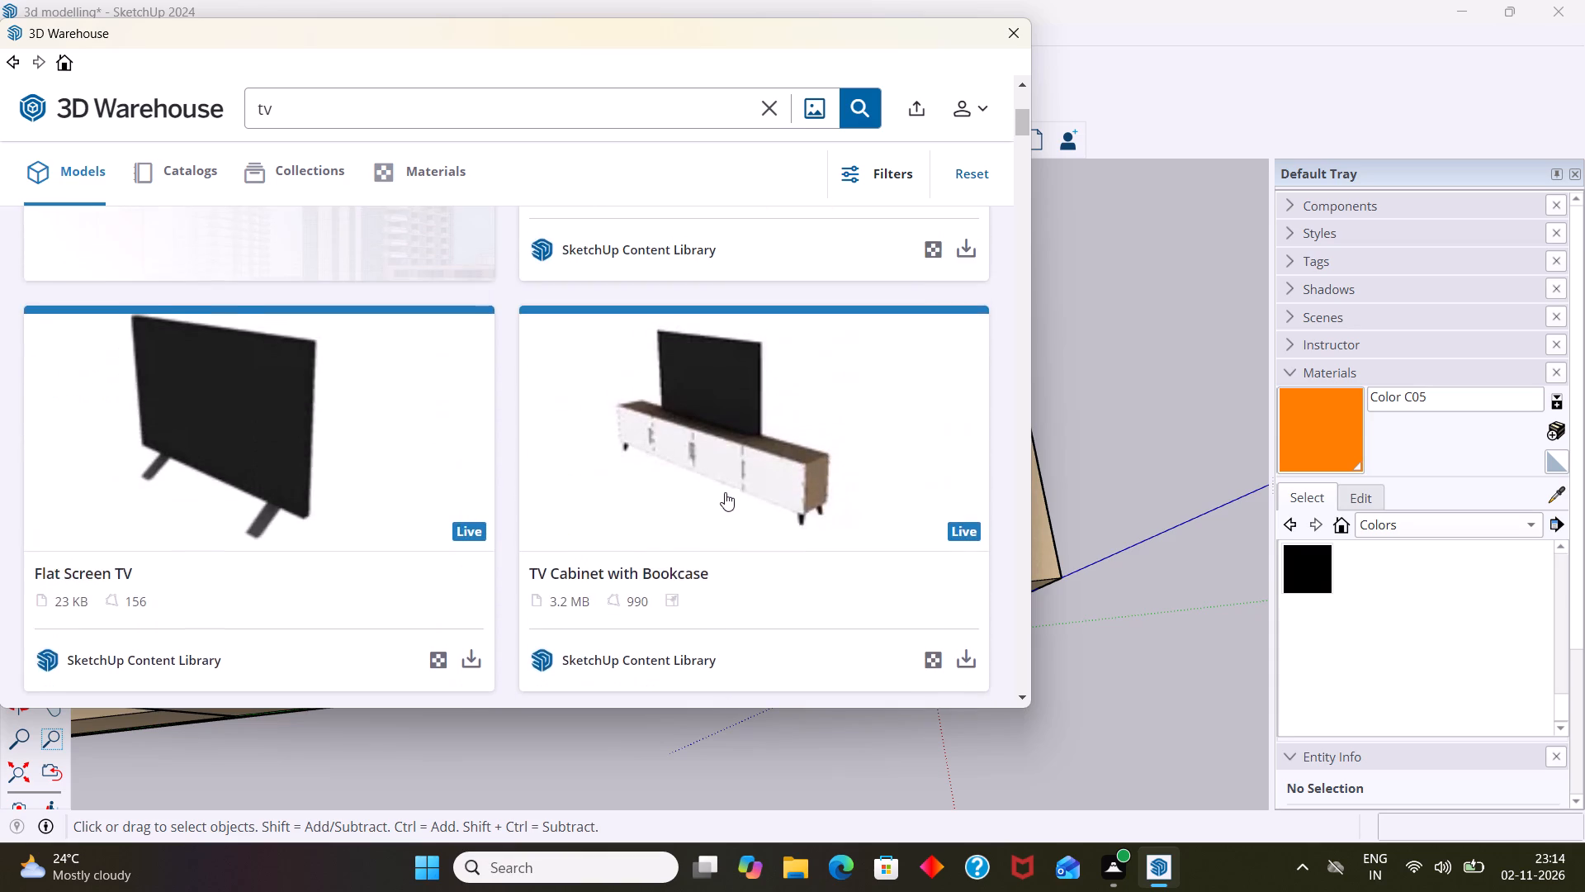
scroll(725, 492, down, 3)
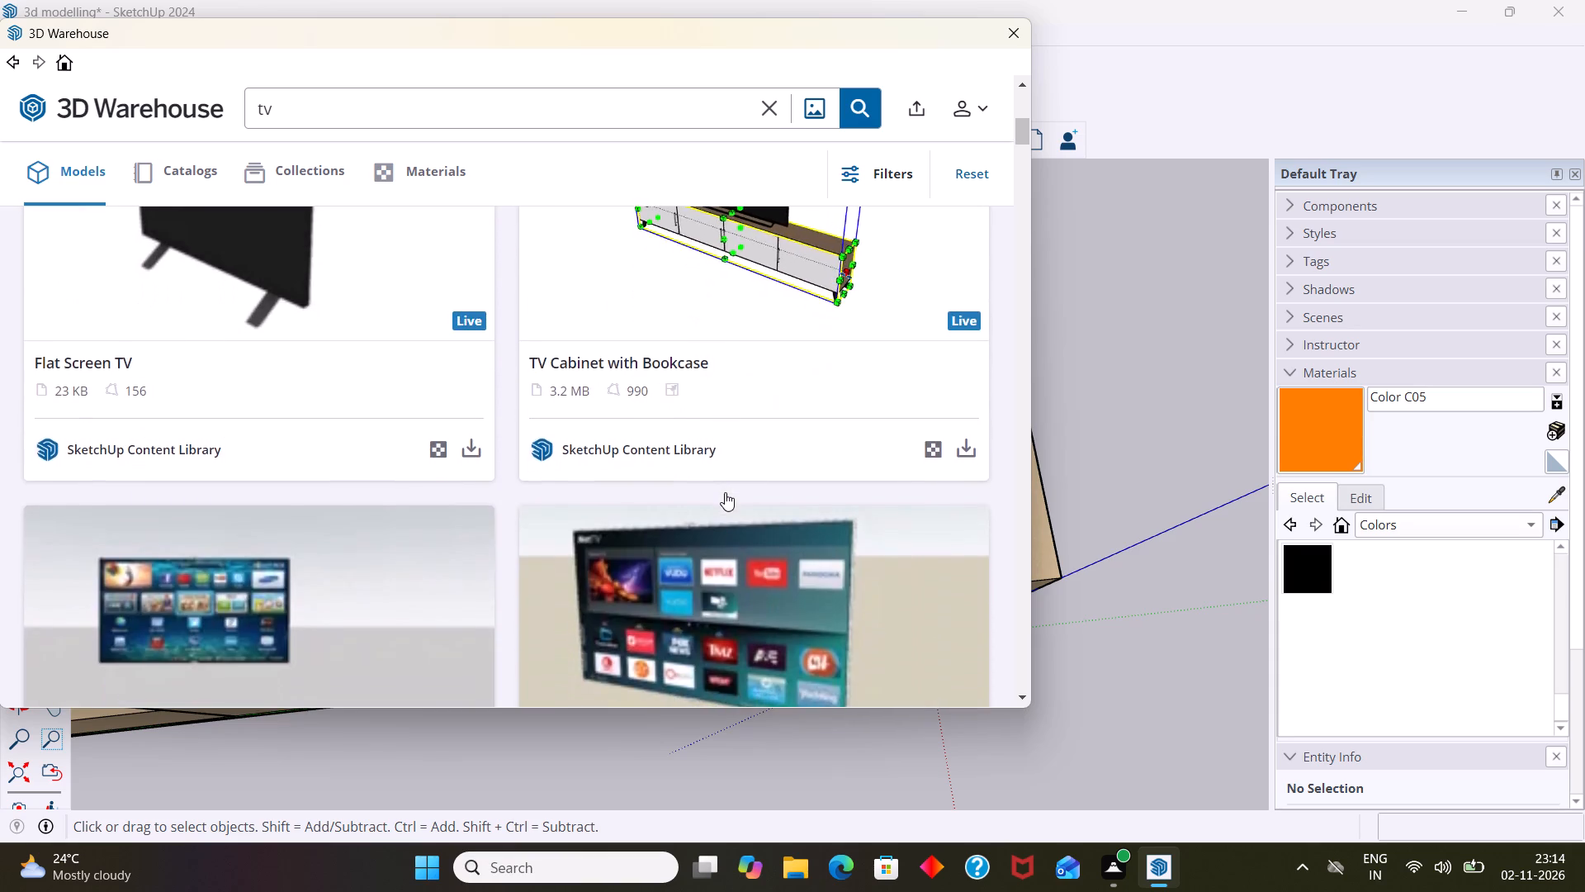
scroll(725, 492, down, 13)
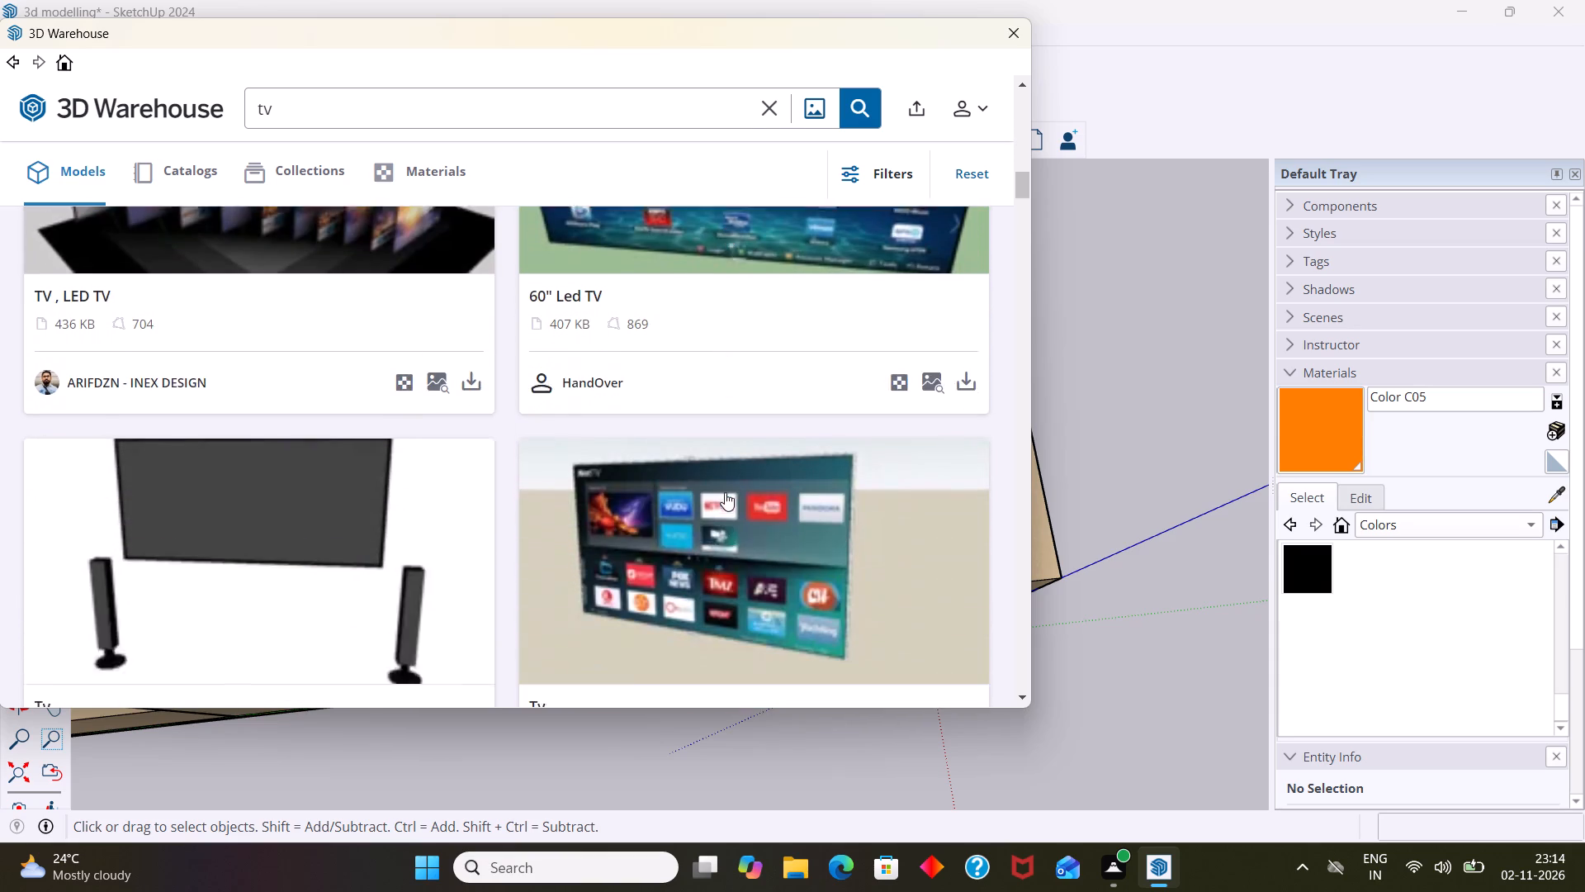
scroll(725, 492, down, 6)
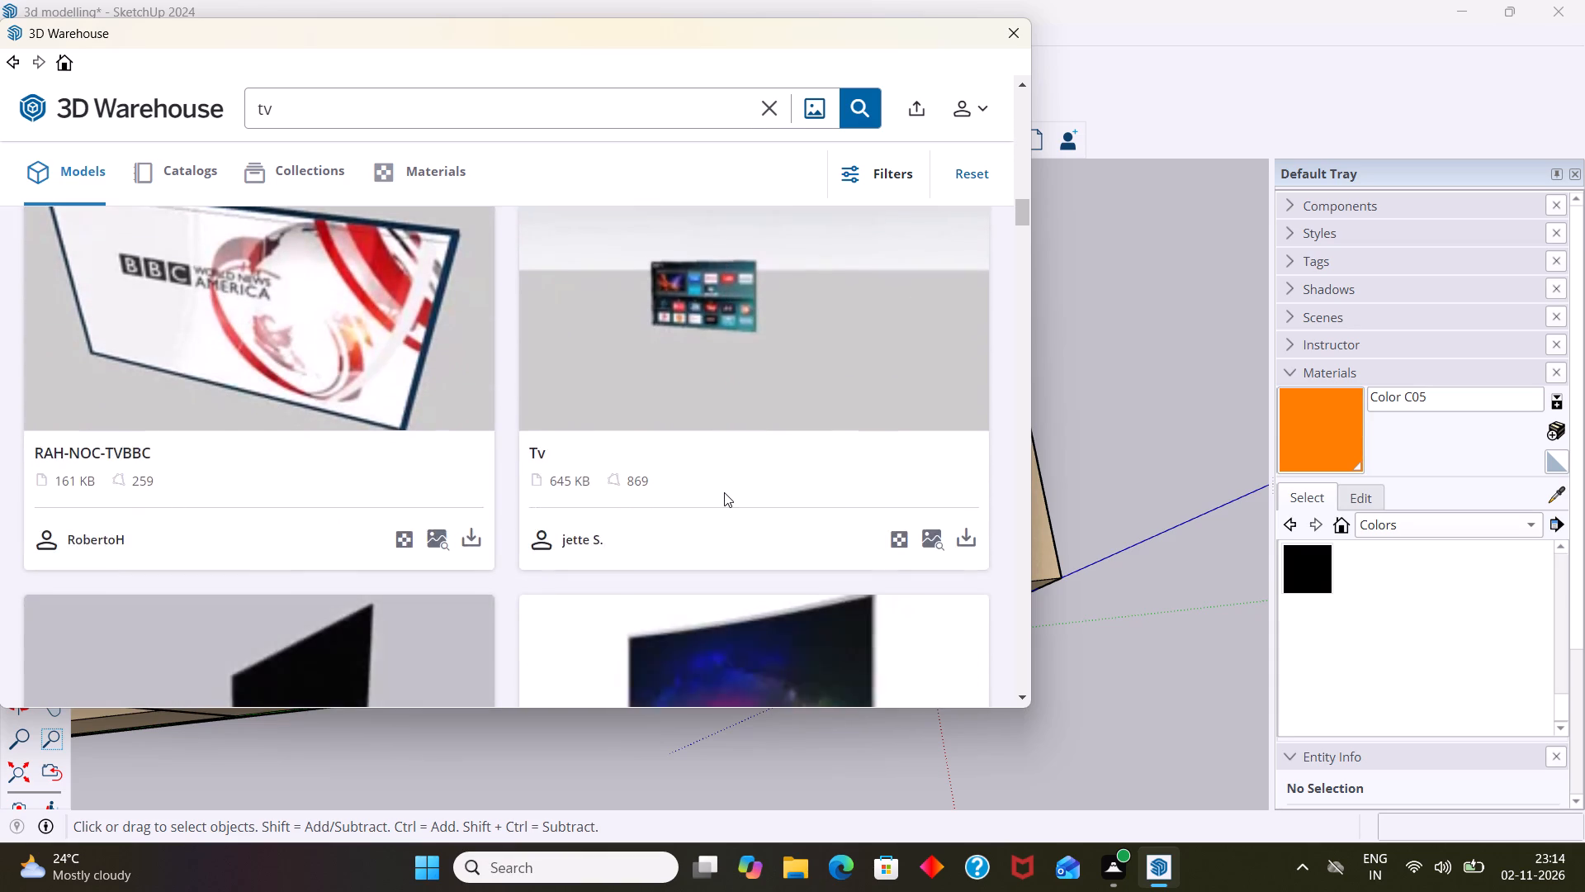
scroll(724, 492, up, 1)
scroll(724, 492, down, 4)
scroll(724, 492, up, 4)
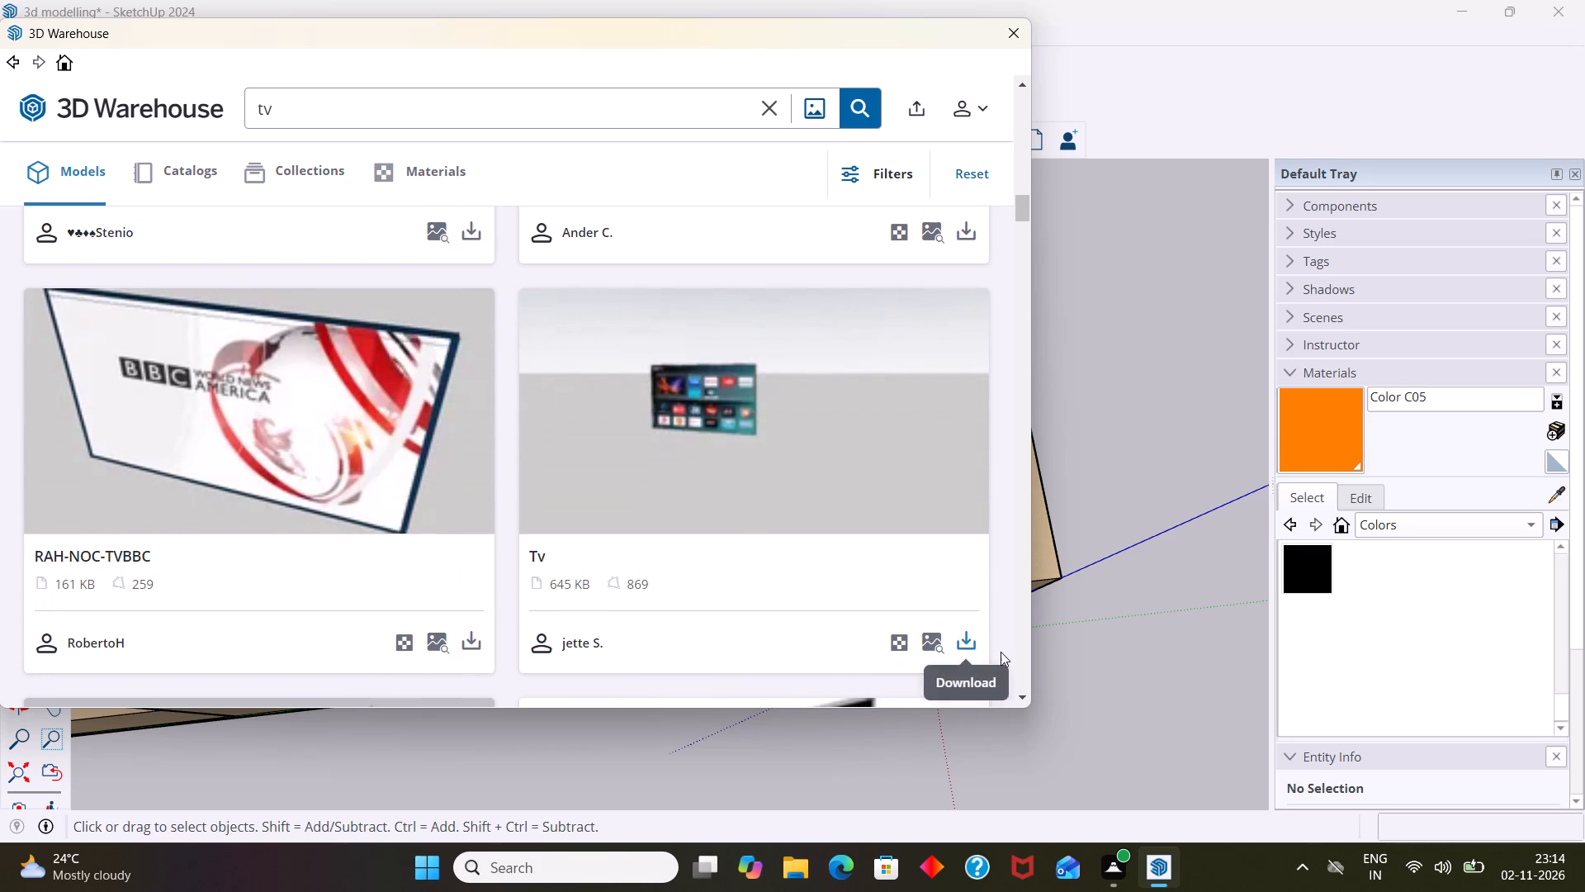
Load the 645 KB flat-screen model named Tv into the house and place it on the living room floor beside the sofa.
click(972, 642)
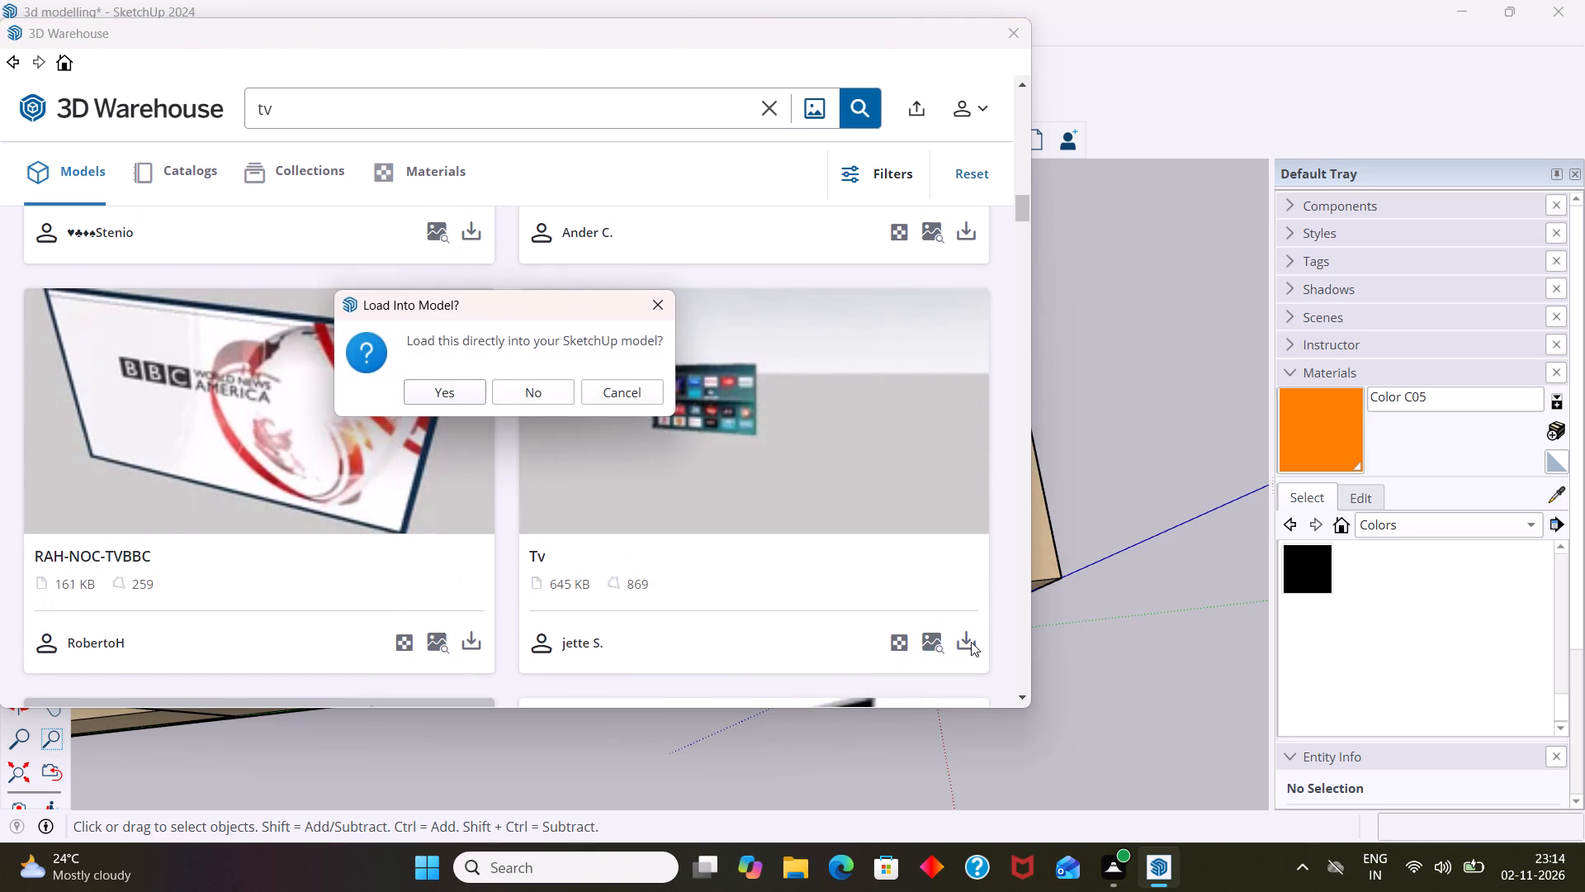
click(468, 396)
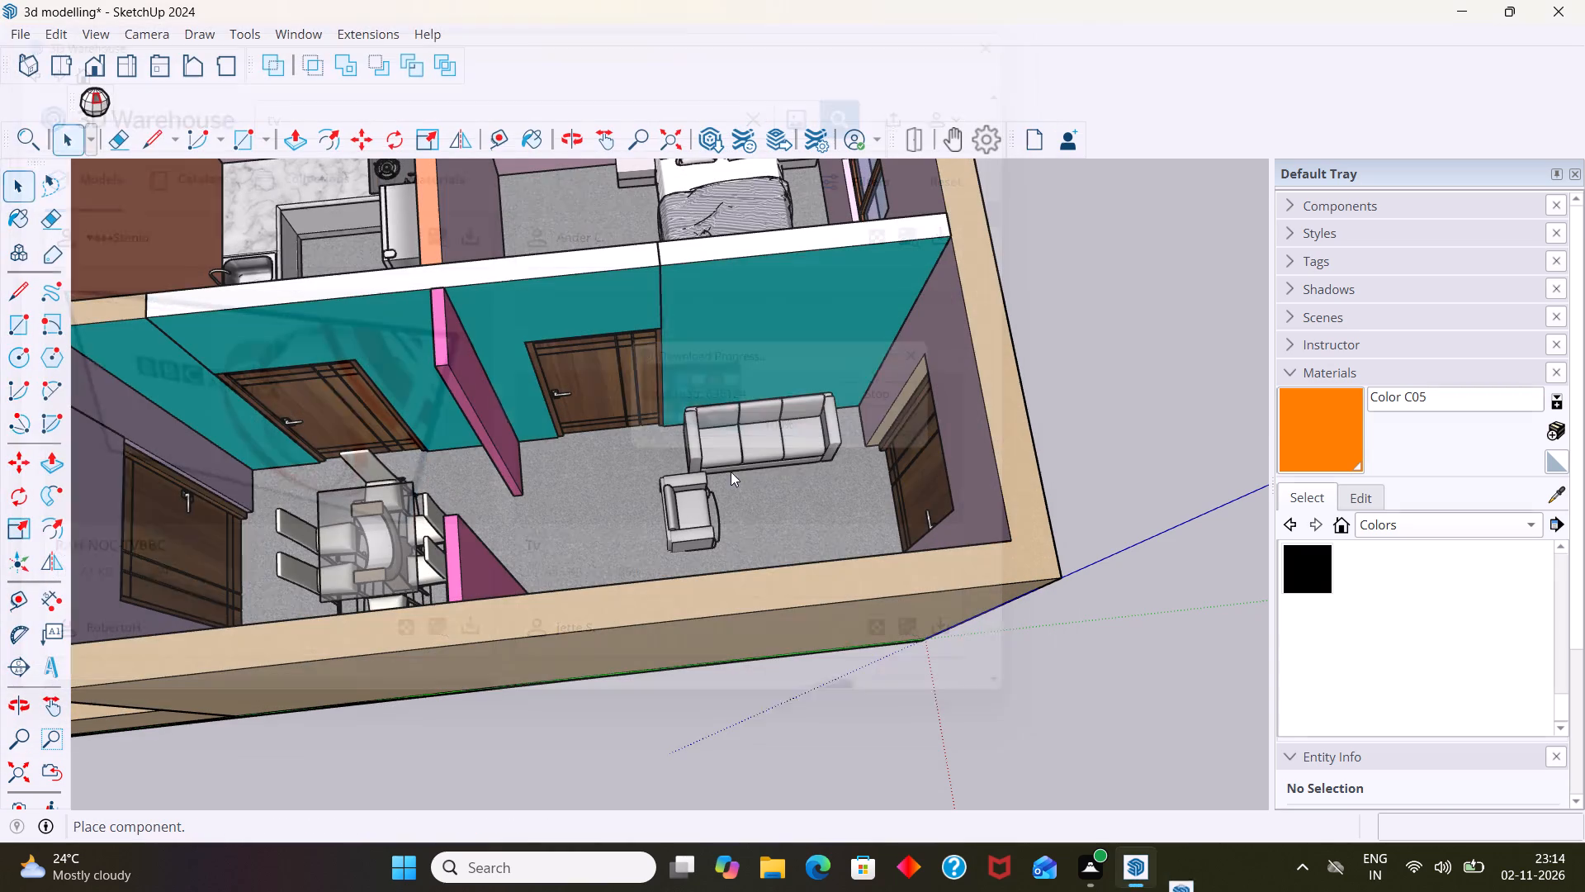
middle_drag(930, 567, 1076, 541)
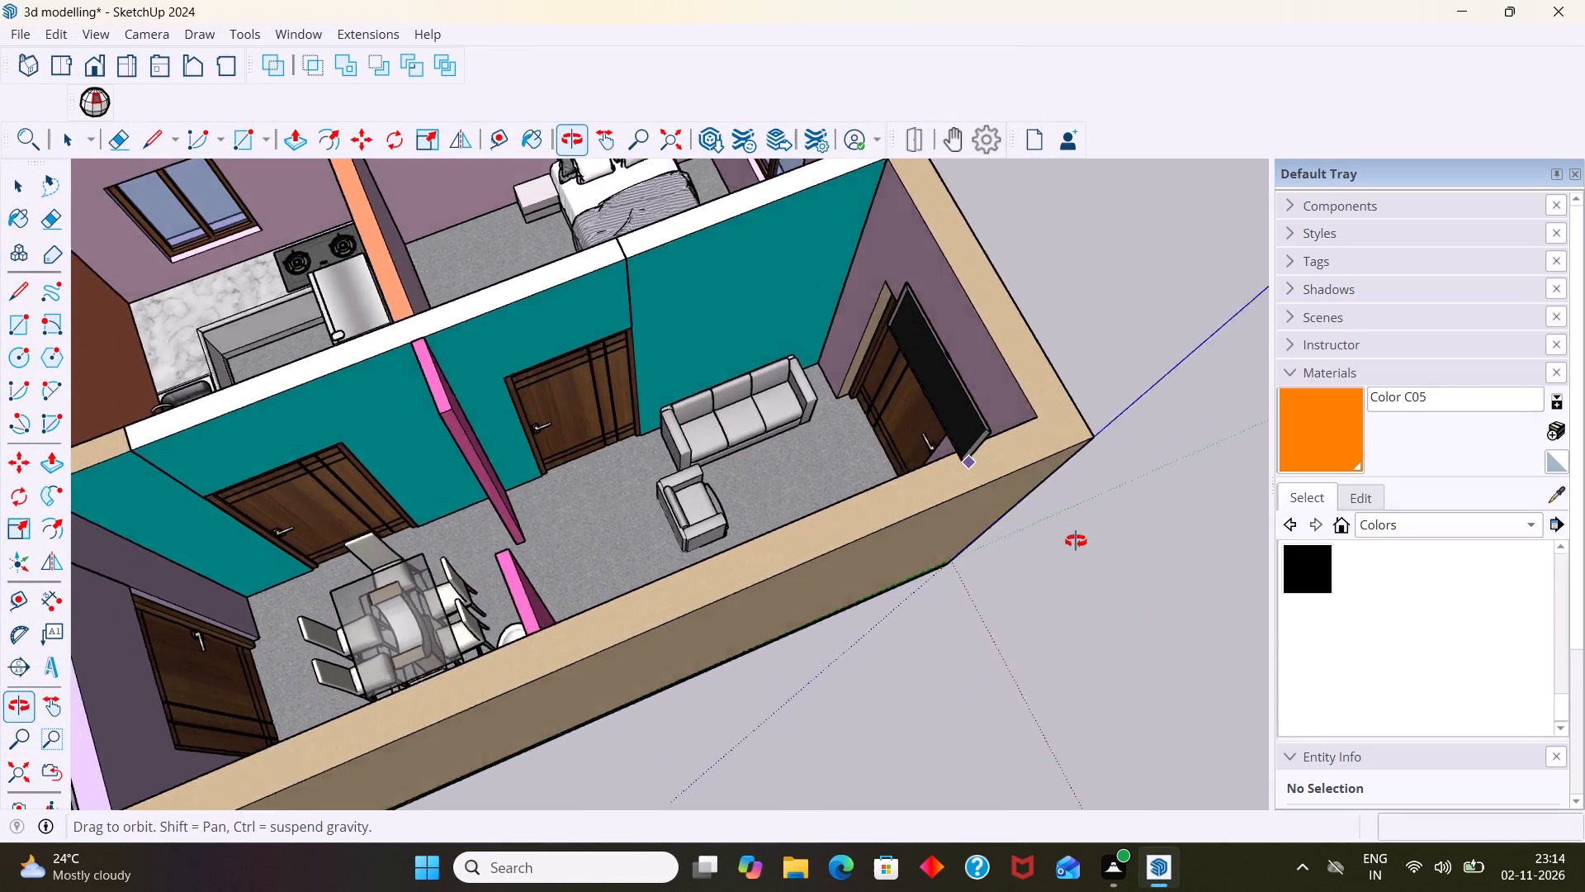
middle_drag(1076, 541, 1173, 504)
scroll(811, 390, up, 3)
middle_drag(811, 401, 1227, 397)
scroll(873, 375, up, 3)
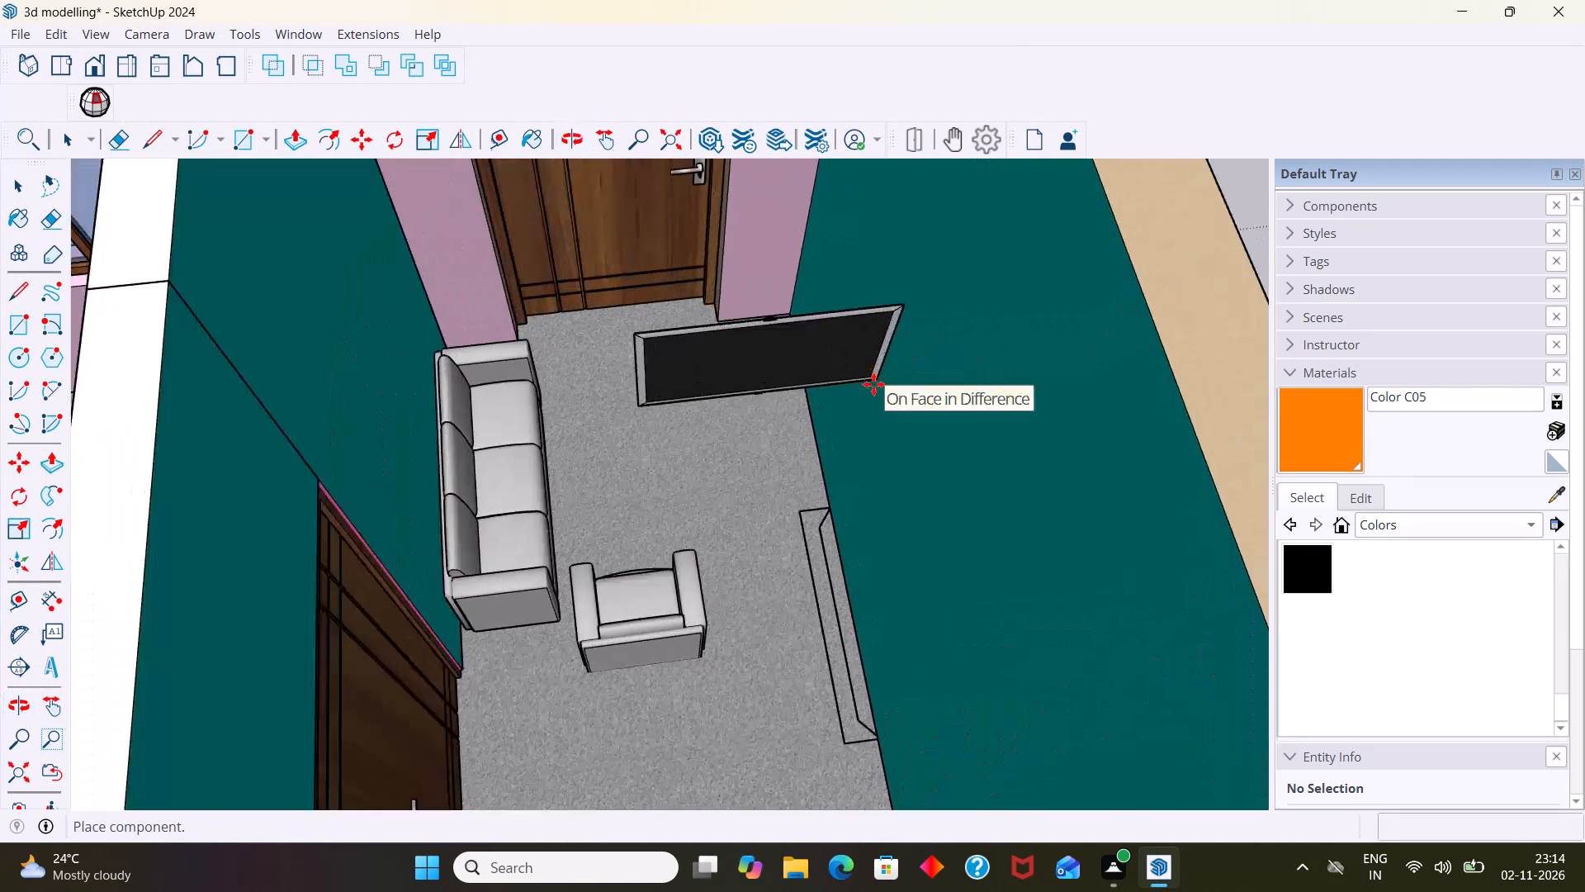
scroll(873, 384, up, 3)
middle_drag(863, 485, 854, 361)
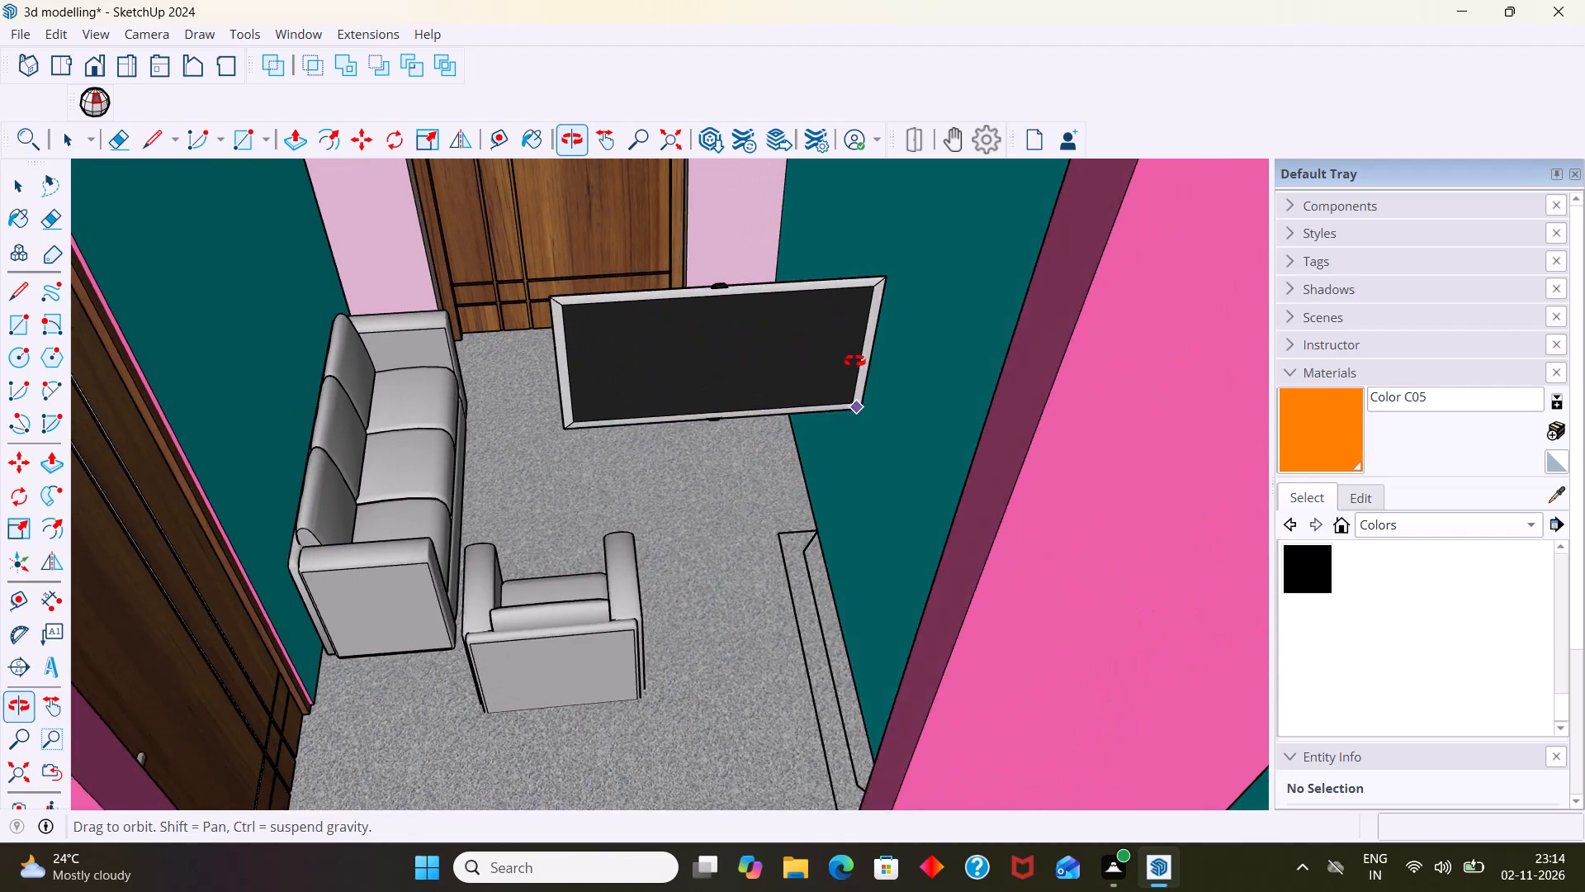
middle_drag(854, 361, 842, 365)
scroll(835, 368, down, 5)
scroll(793, 435, up, 2)
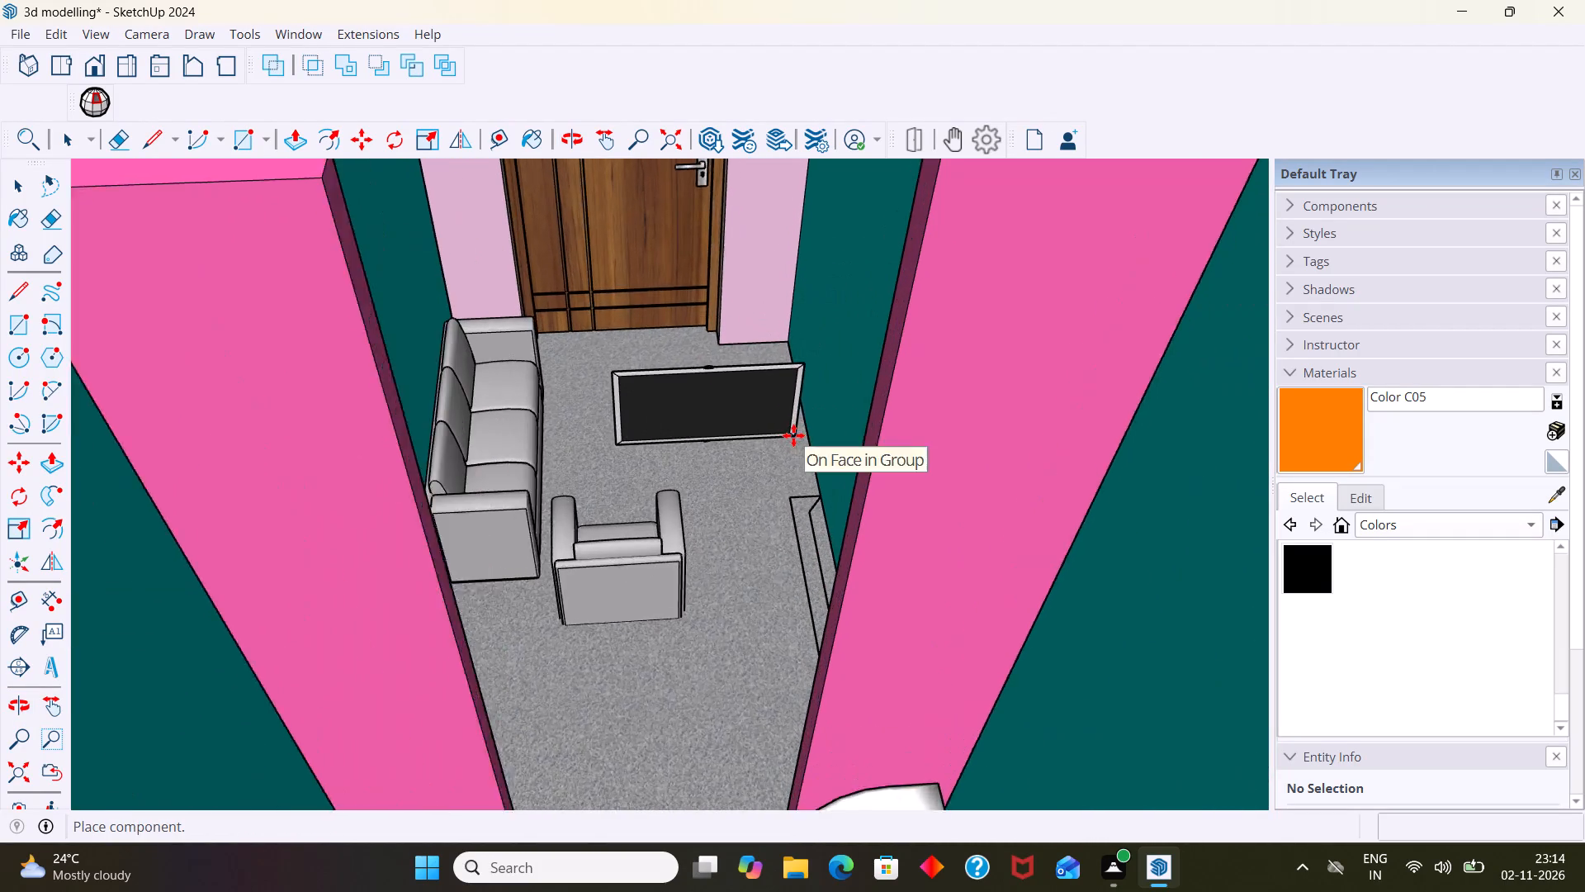
scroll(793, 435, up, 7)
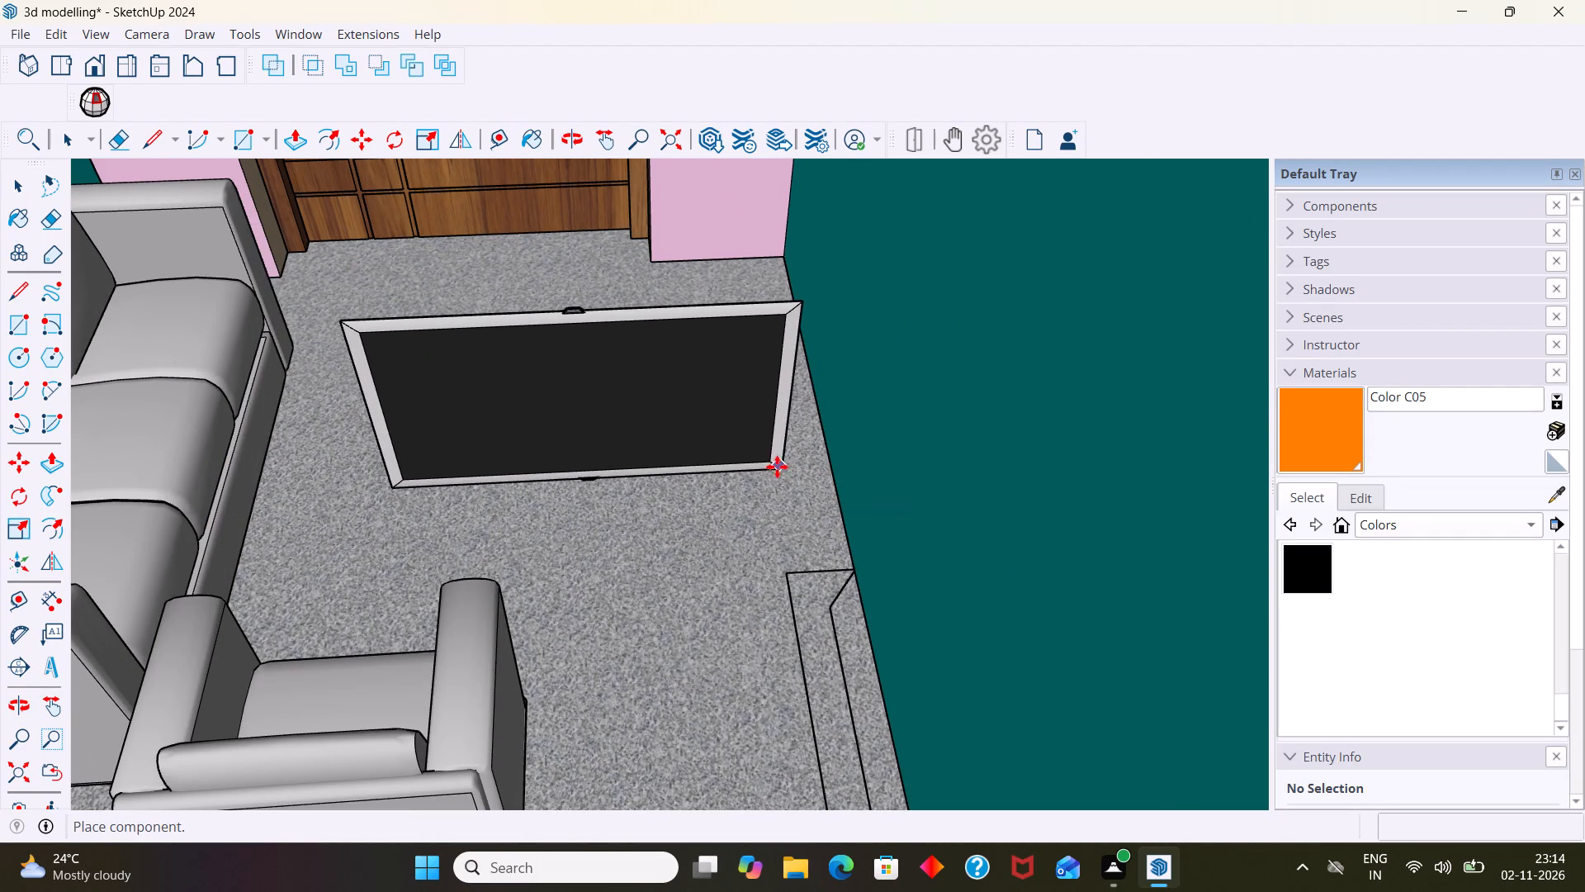
click(750, 470)
Rotate the TV about its lower corner near the sofa until it runs parallel to the teal wall with the floor outline.
scroll(793, 498, down, 2)
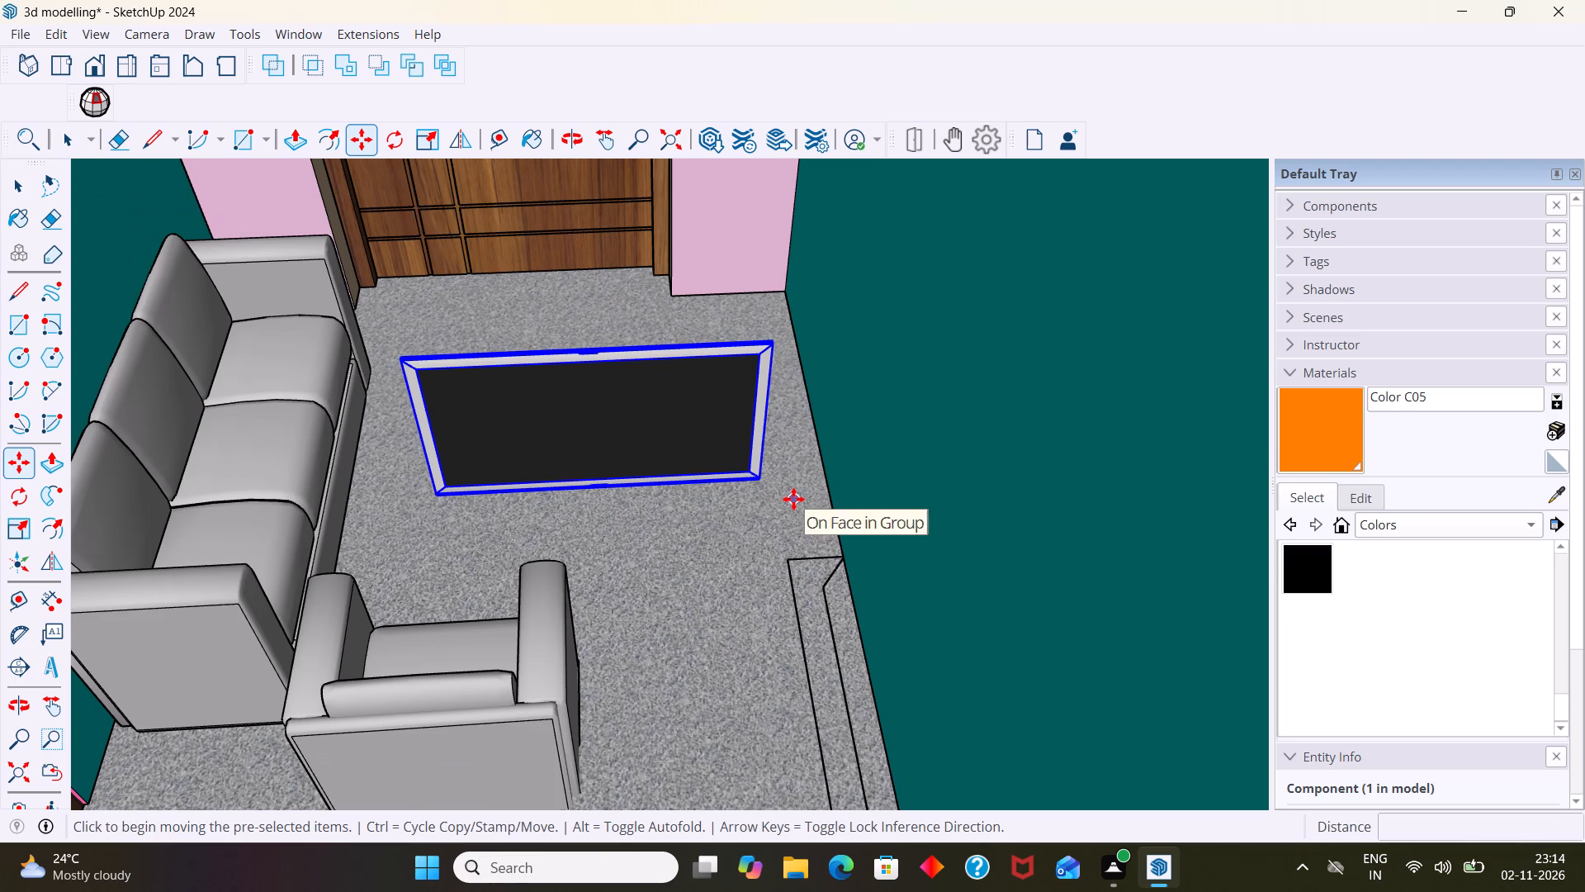
key(s)
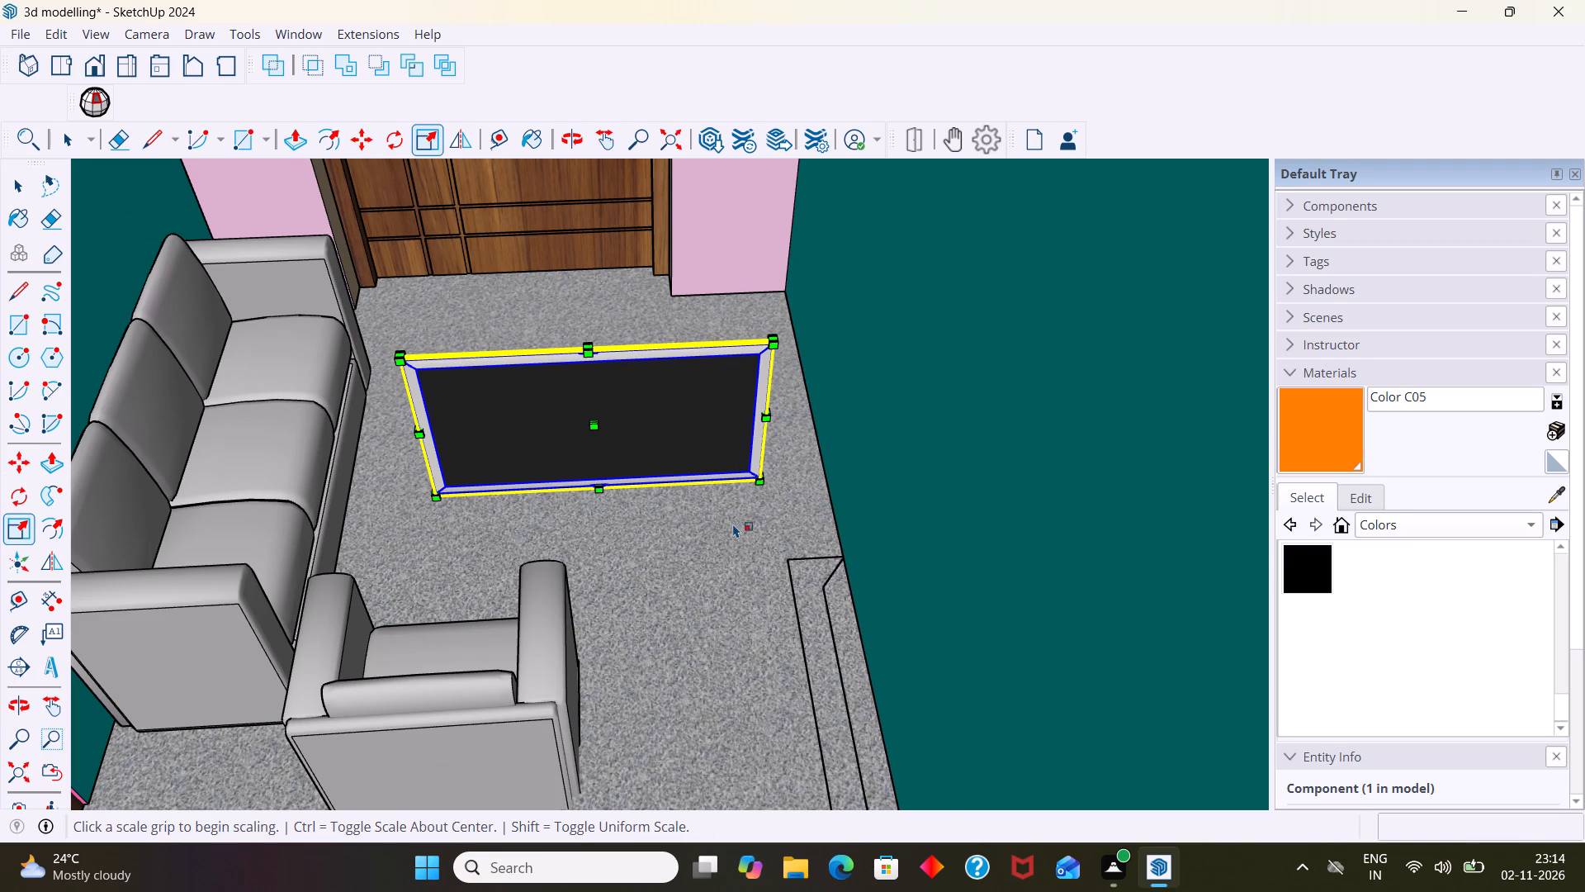
key(q)
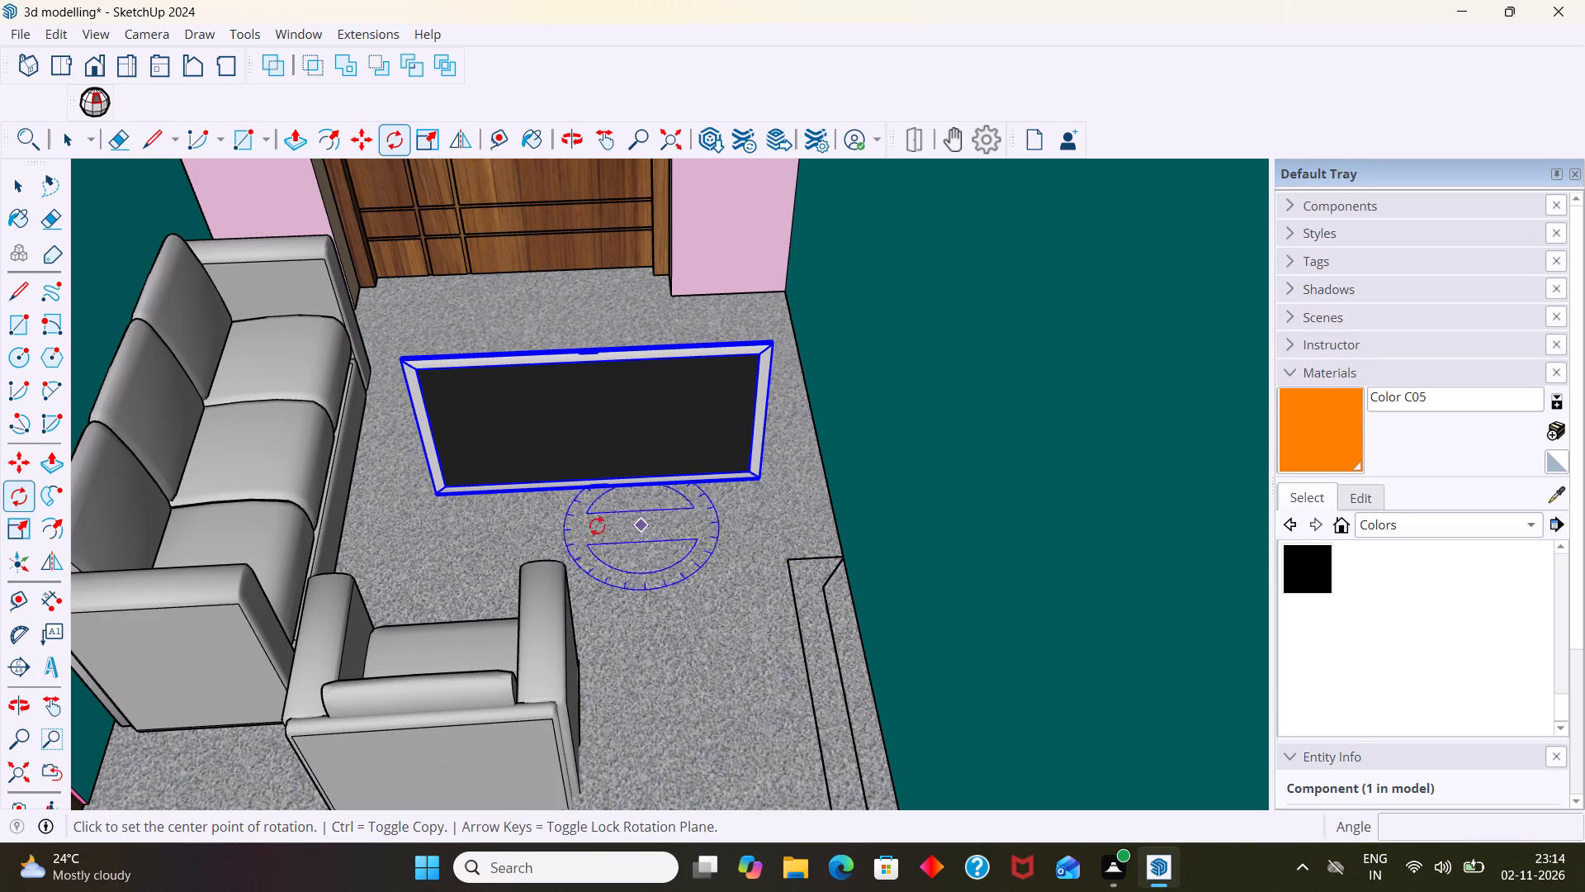
click(438, 501)
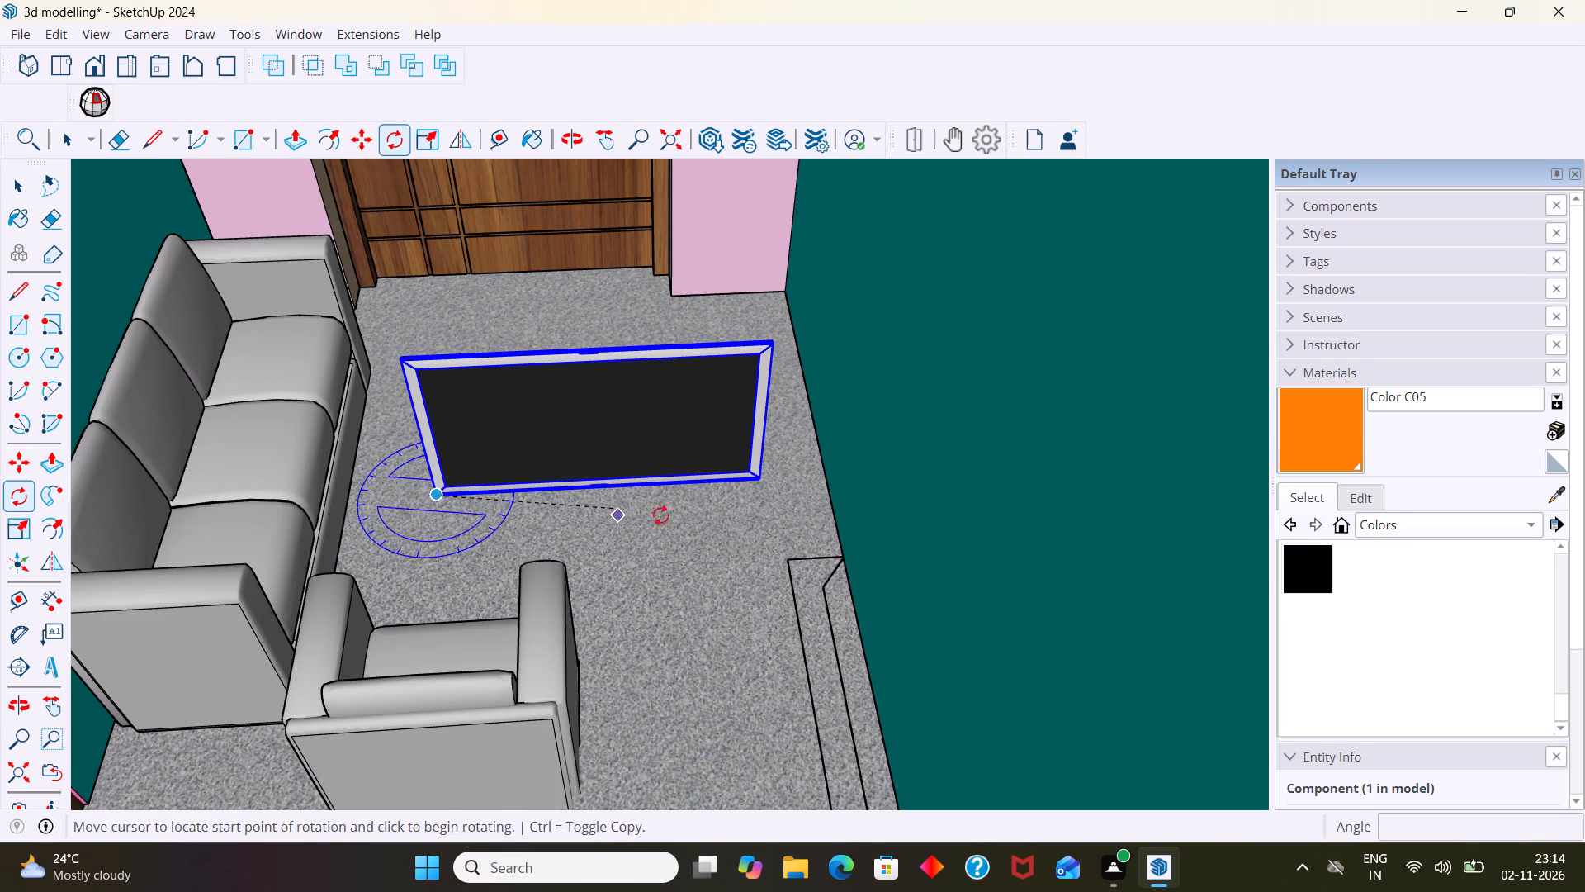
click(758, 482)
scroll(665, 578, down, 4)
middle_drag(664, 572, 823, 496)
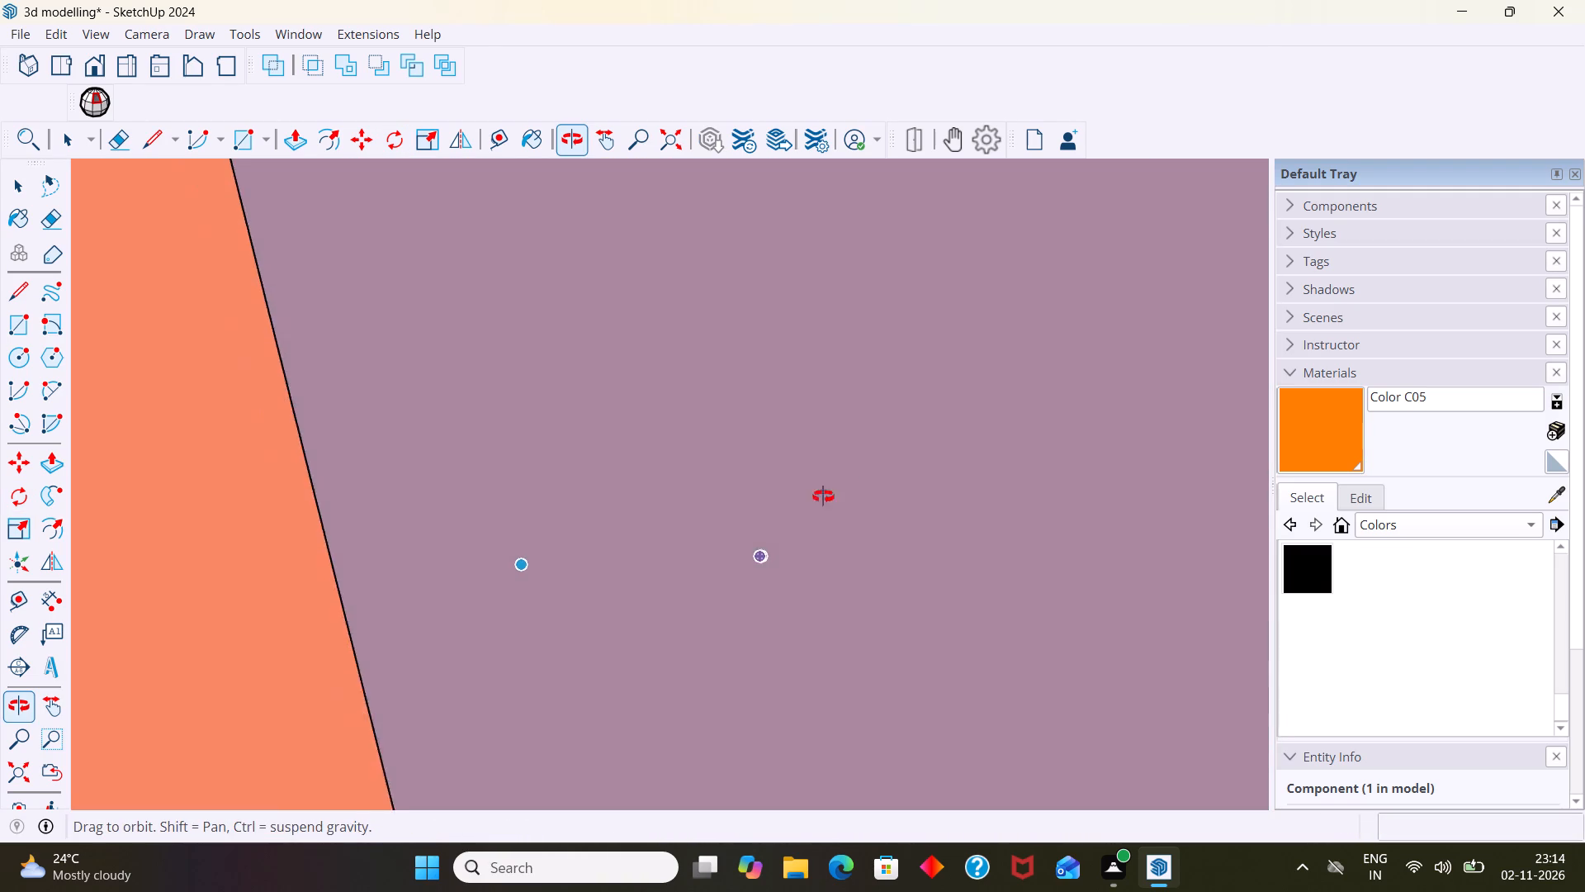
middle_drag(823, 496, 793, 522)
scroll(755, 540, down, 2)
scroll(664, 648, down, 1)
middle_drag(708, 615, 590, 666)
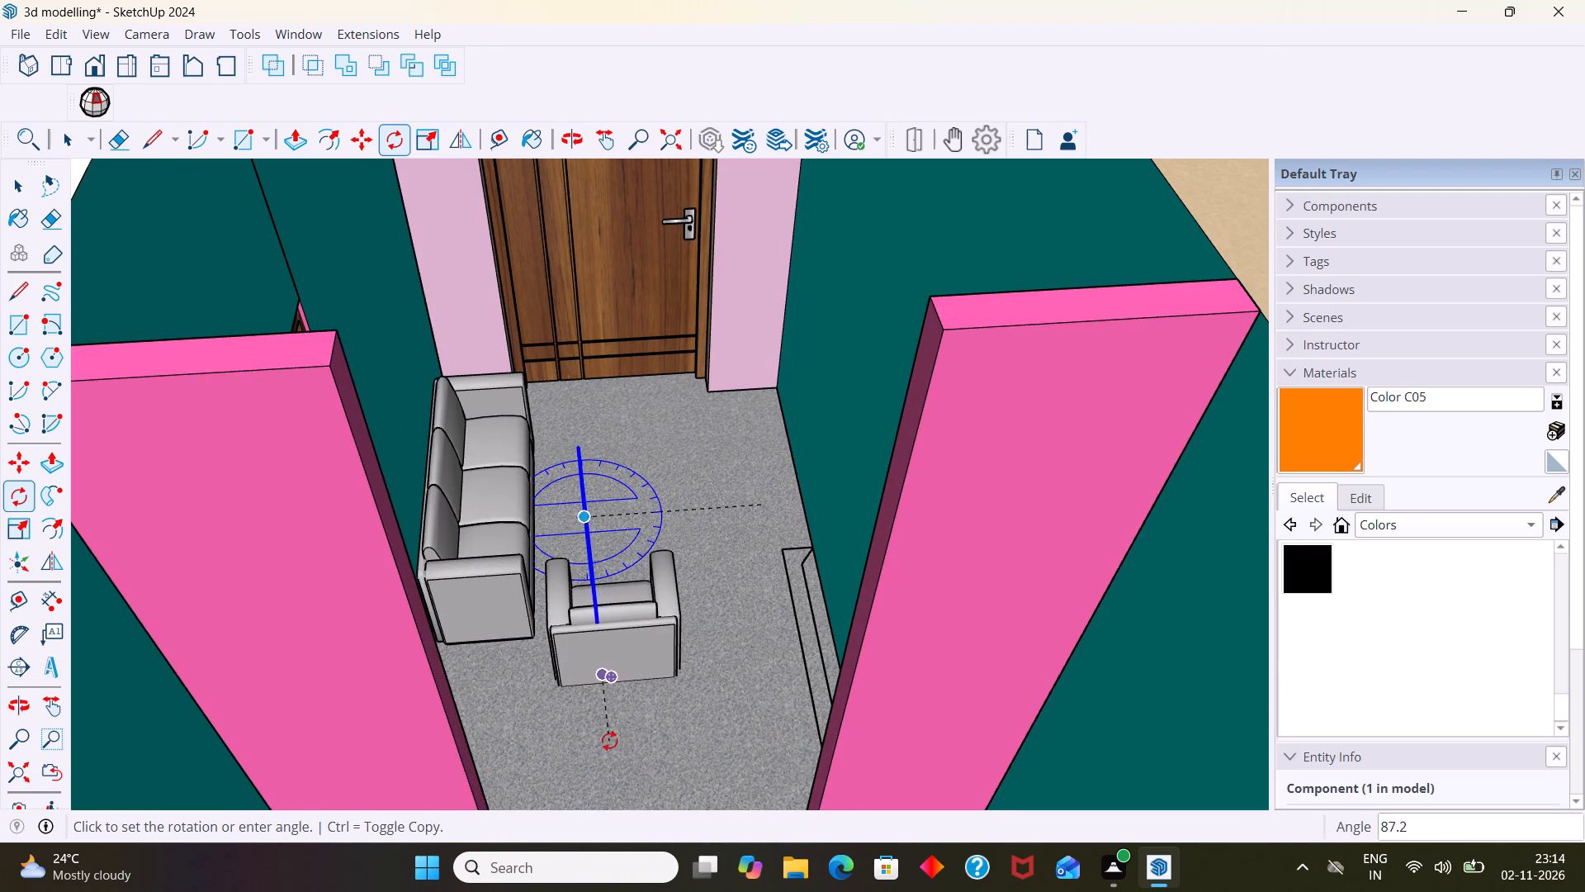
click(602, 743)
scroll(617, 719, down, 4)
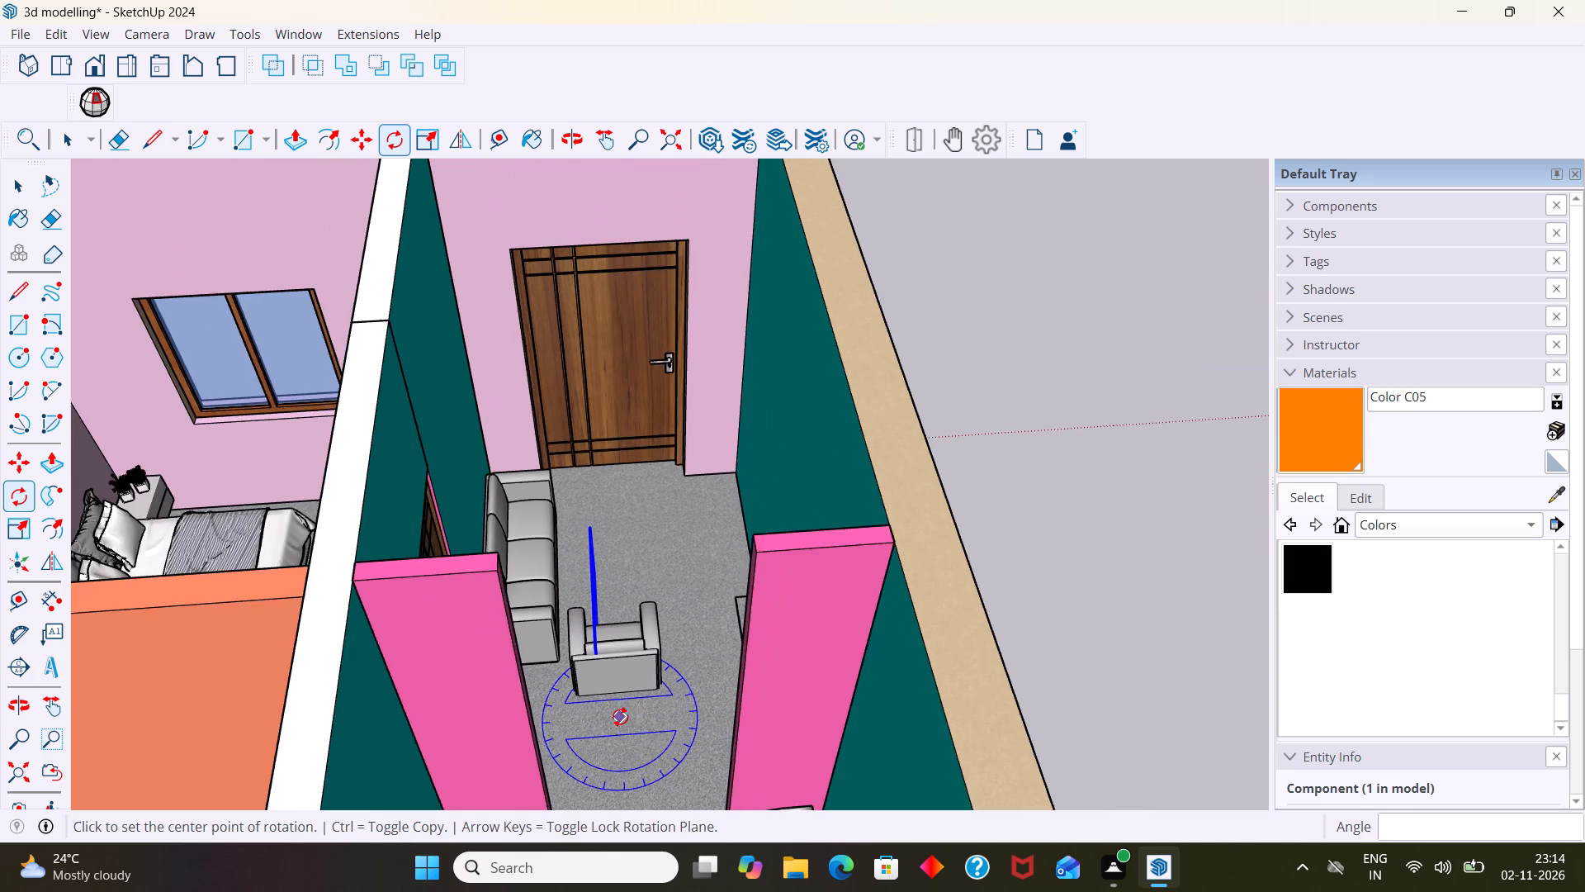
middle_drag(622, 717, 956, 792)
scroll(871, 712, up, 6)
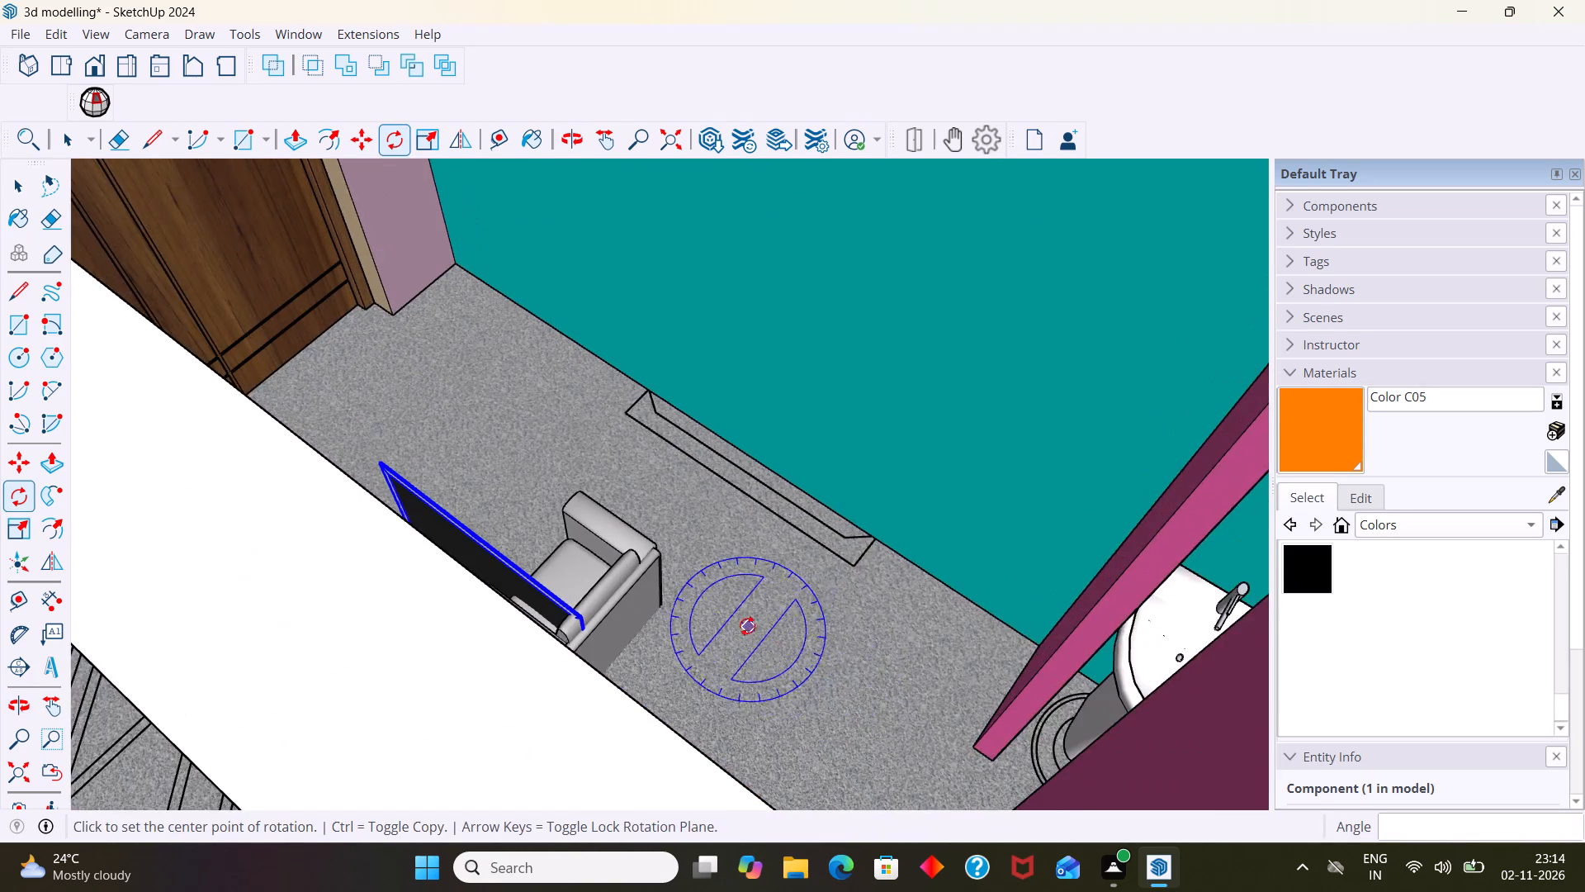
scroll(747, 626, up, 2)
key(space)
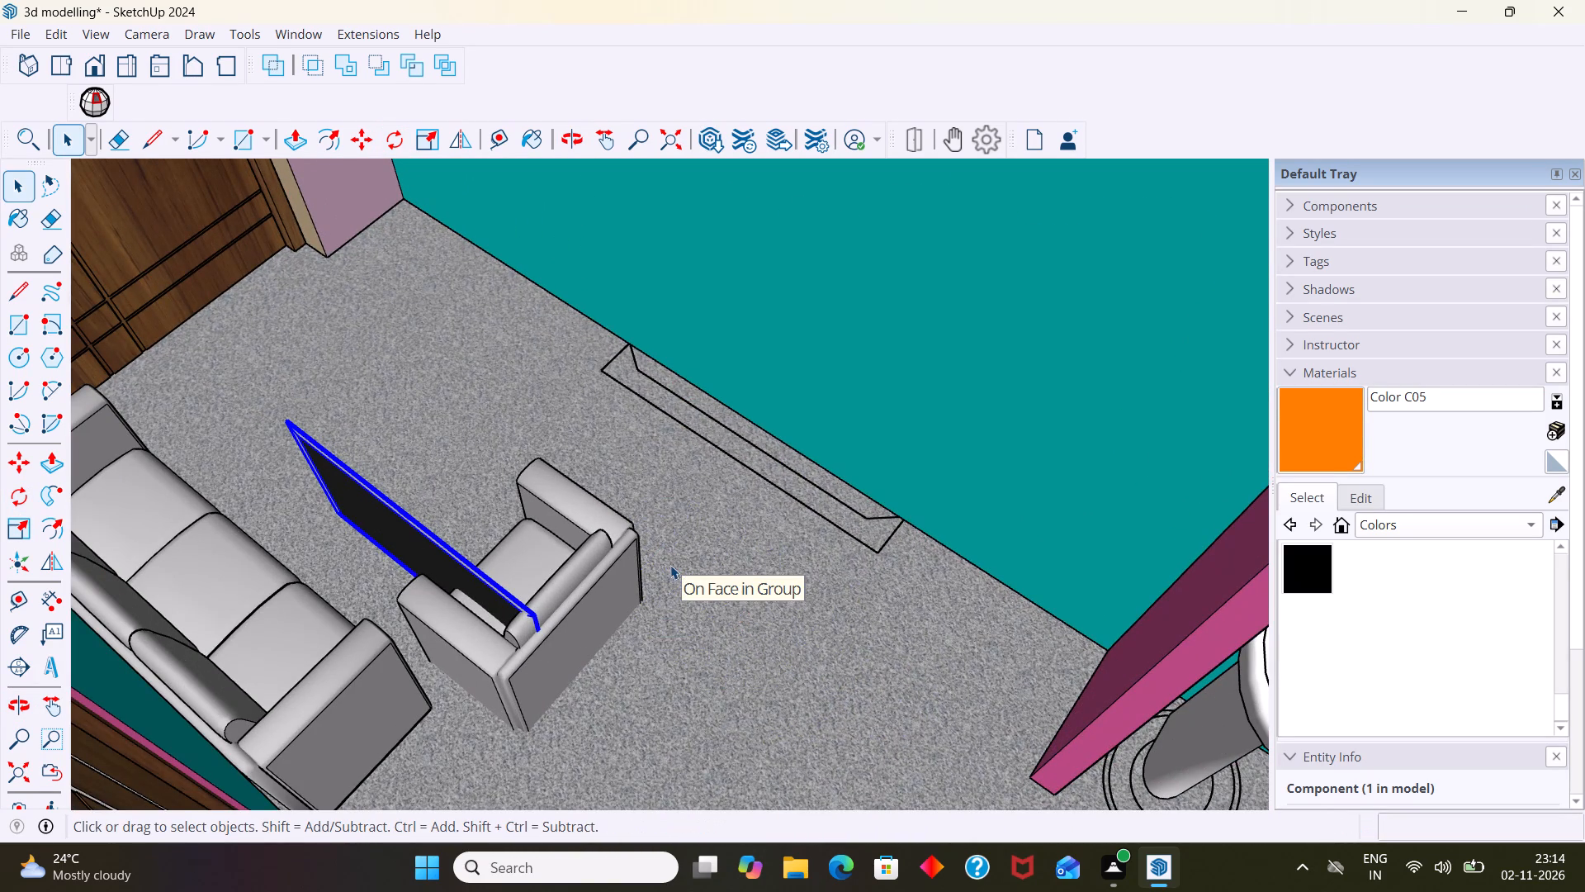
Move the TV by its lower corner about 4' 8 9/16" from the living room floor onto the teal wall above the floor outline.
click(421, 548)
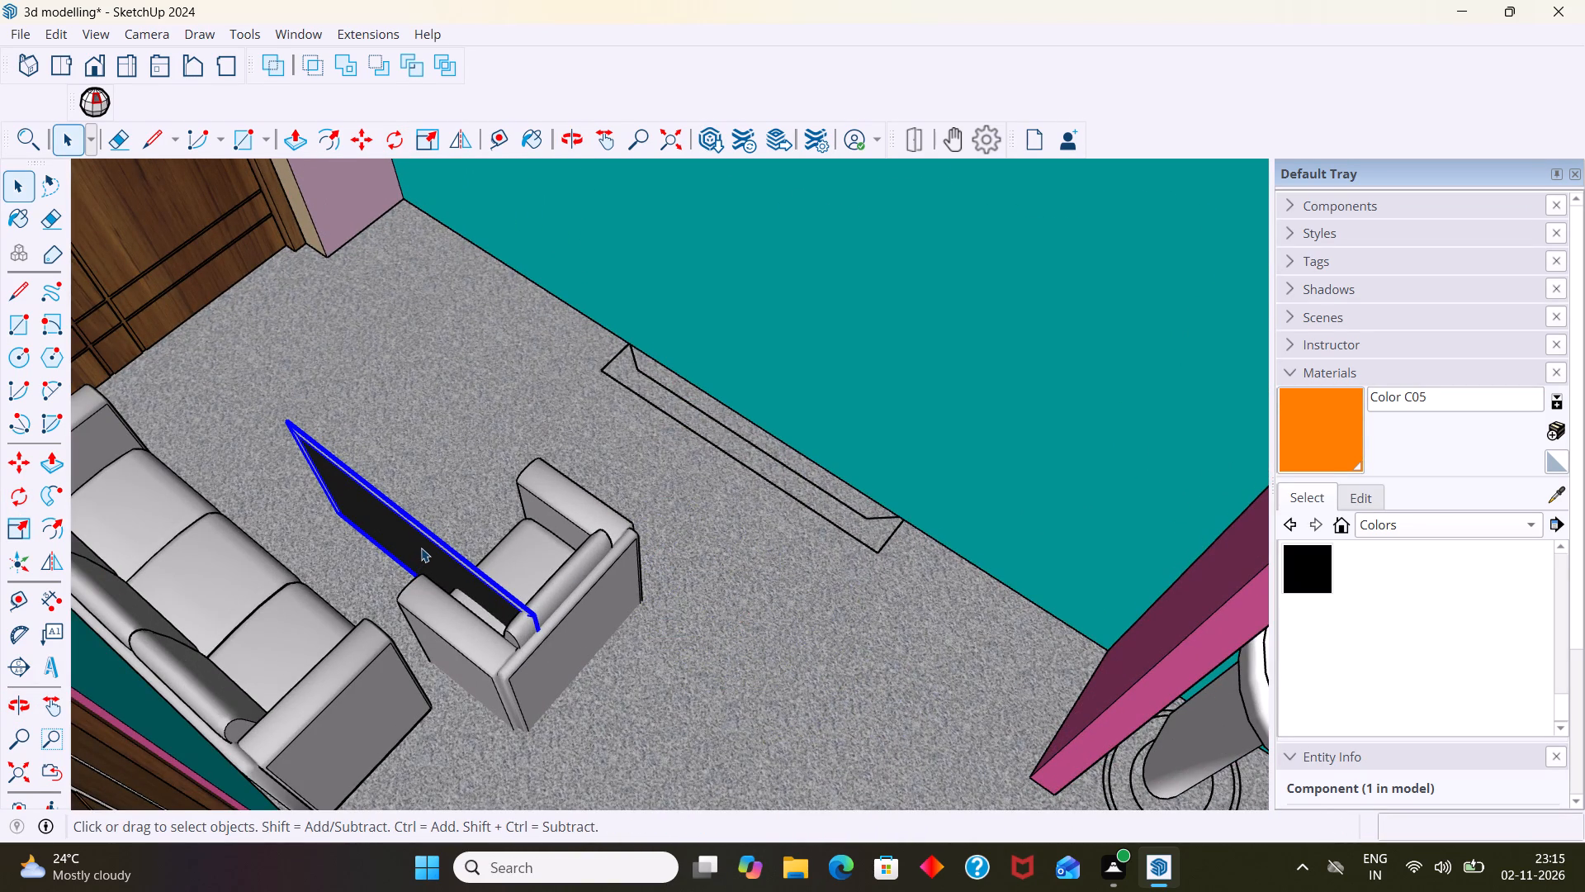
key(m)
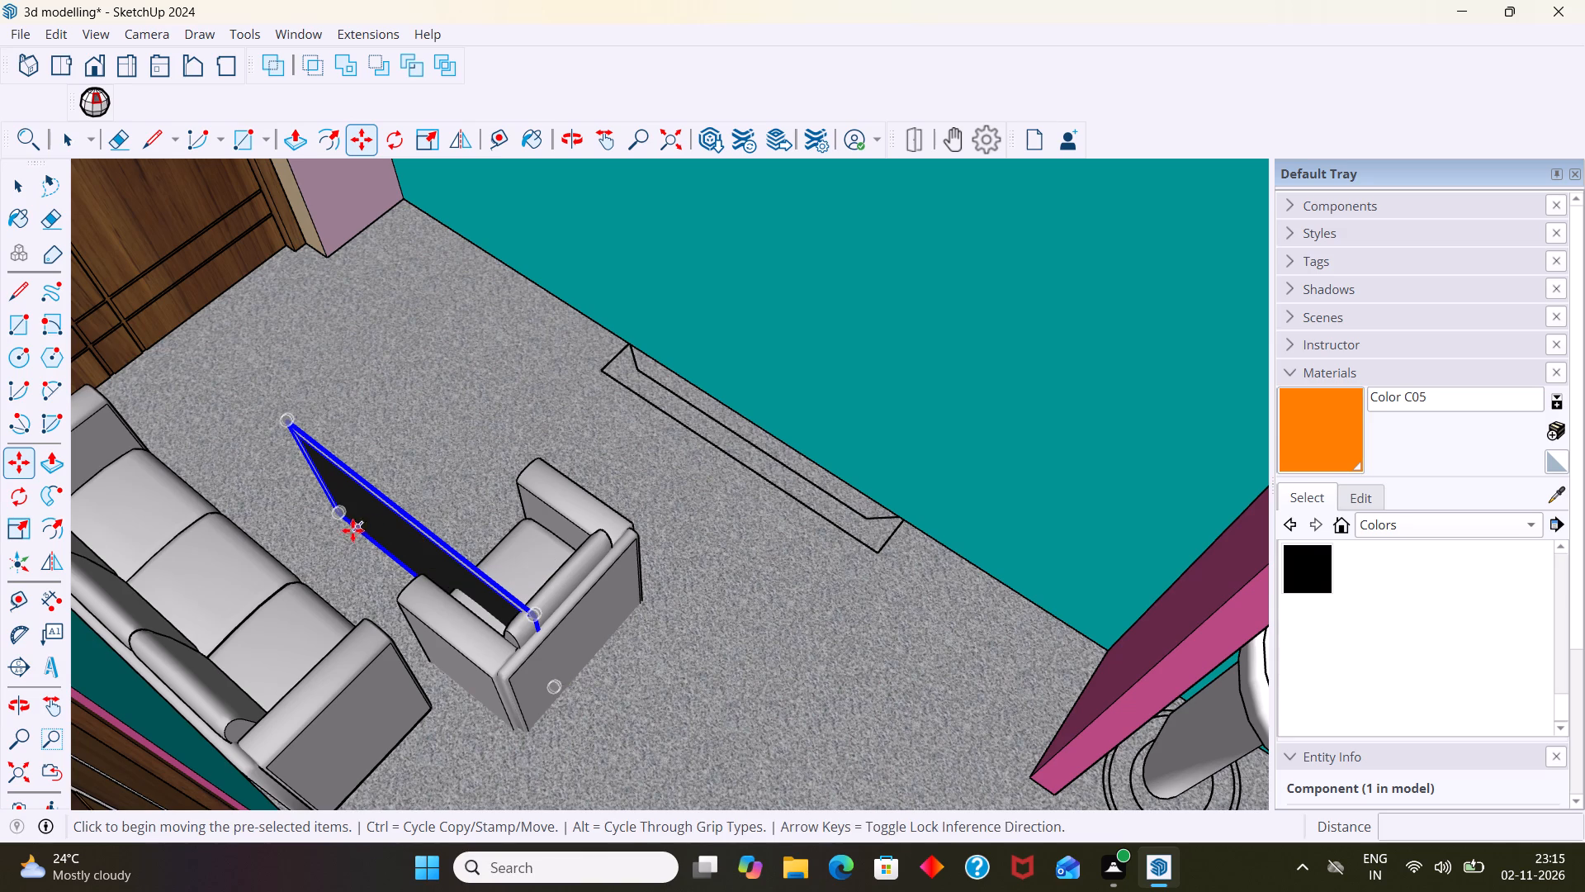
click(337, 520)
scroll(542, 342, down, 5)
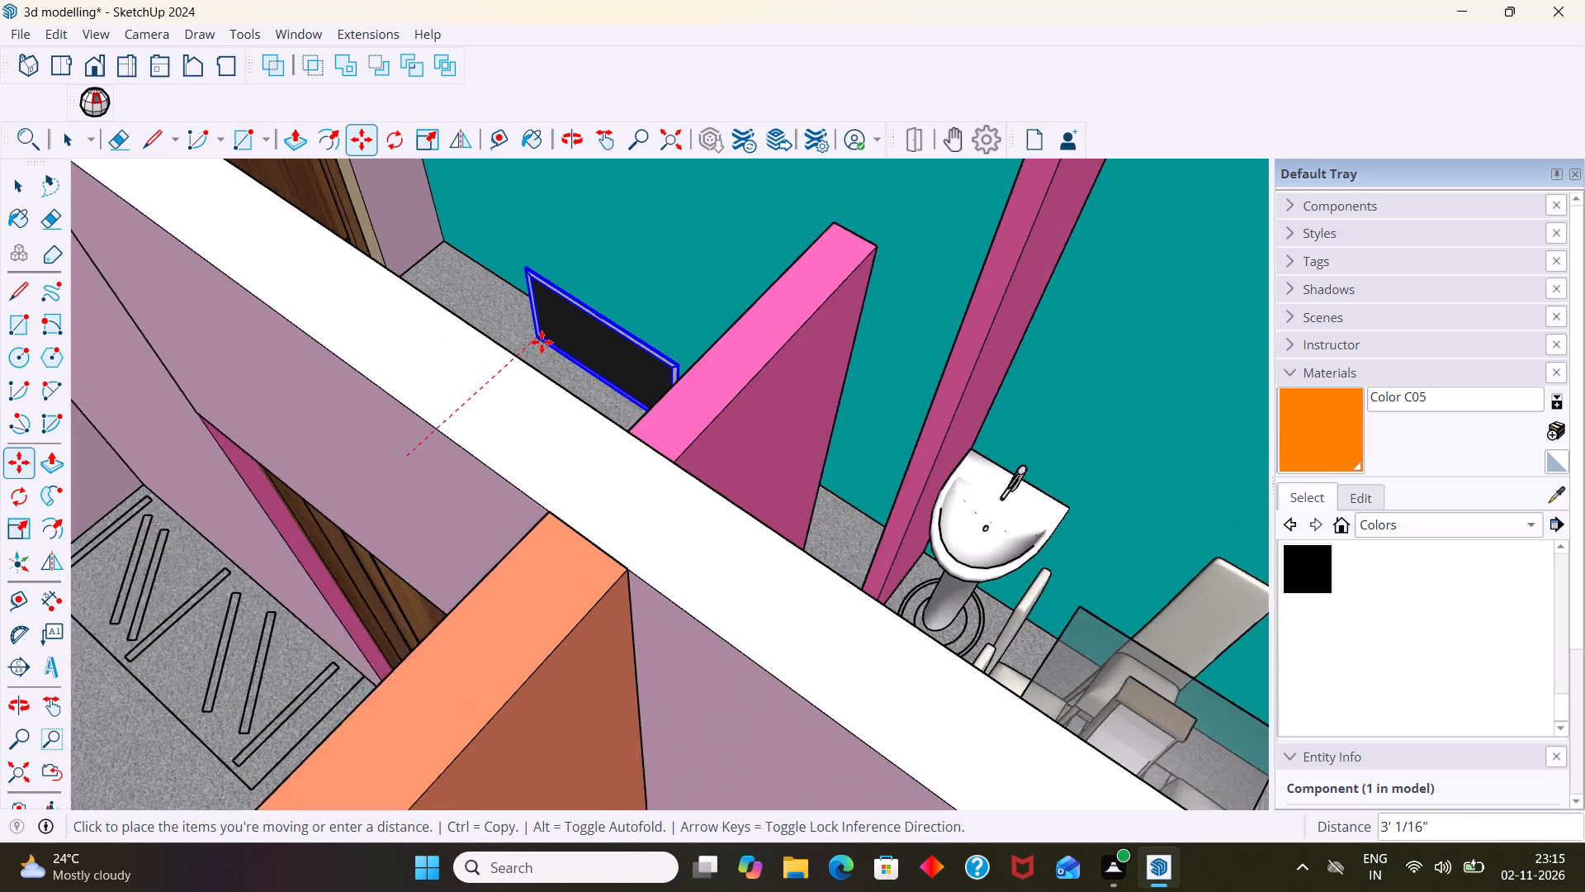
scroll(542, 342, down, 1)
middle_drag(542, 344, 848, 407)
scroll(501, 377, up, 5)
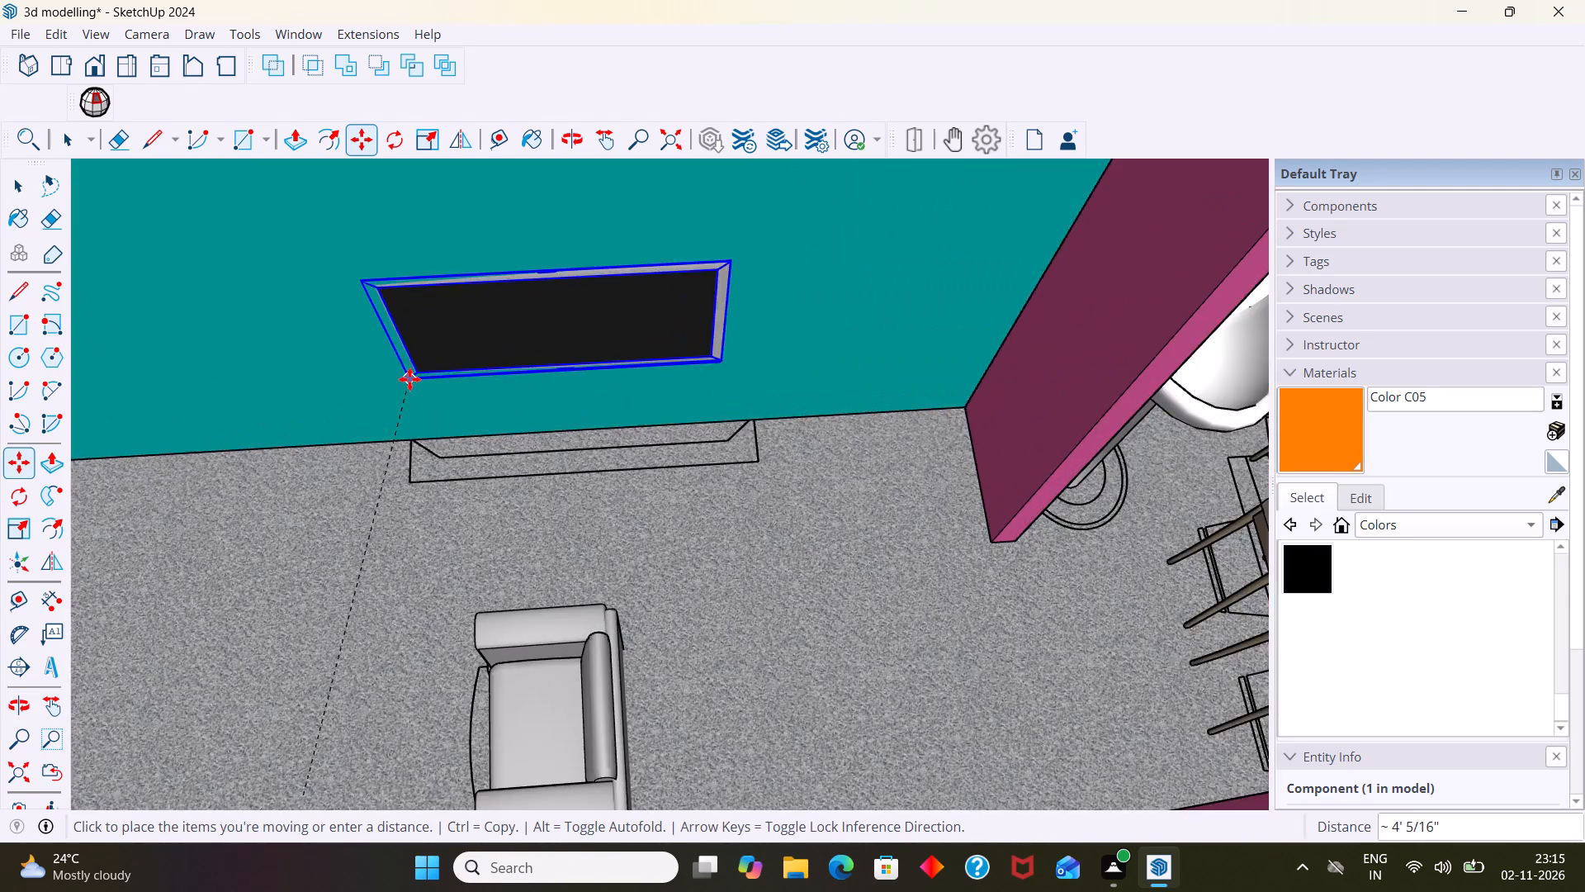
scroll(409, 379, up, 4)
scroll(259, 347, down, 5)
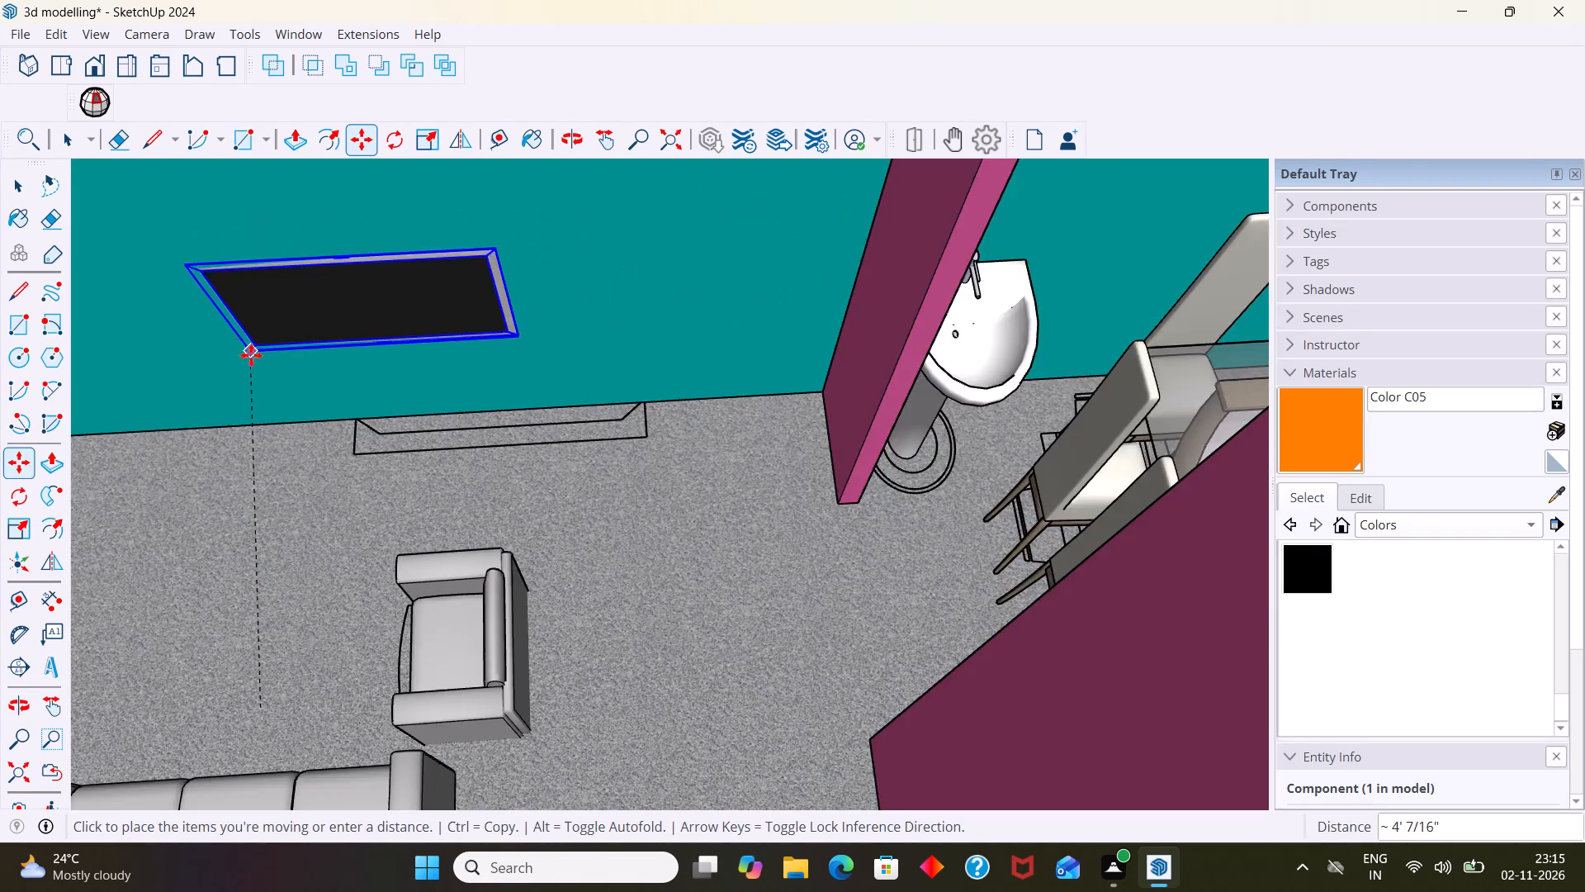
scroll(251, 355, down, 5)
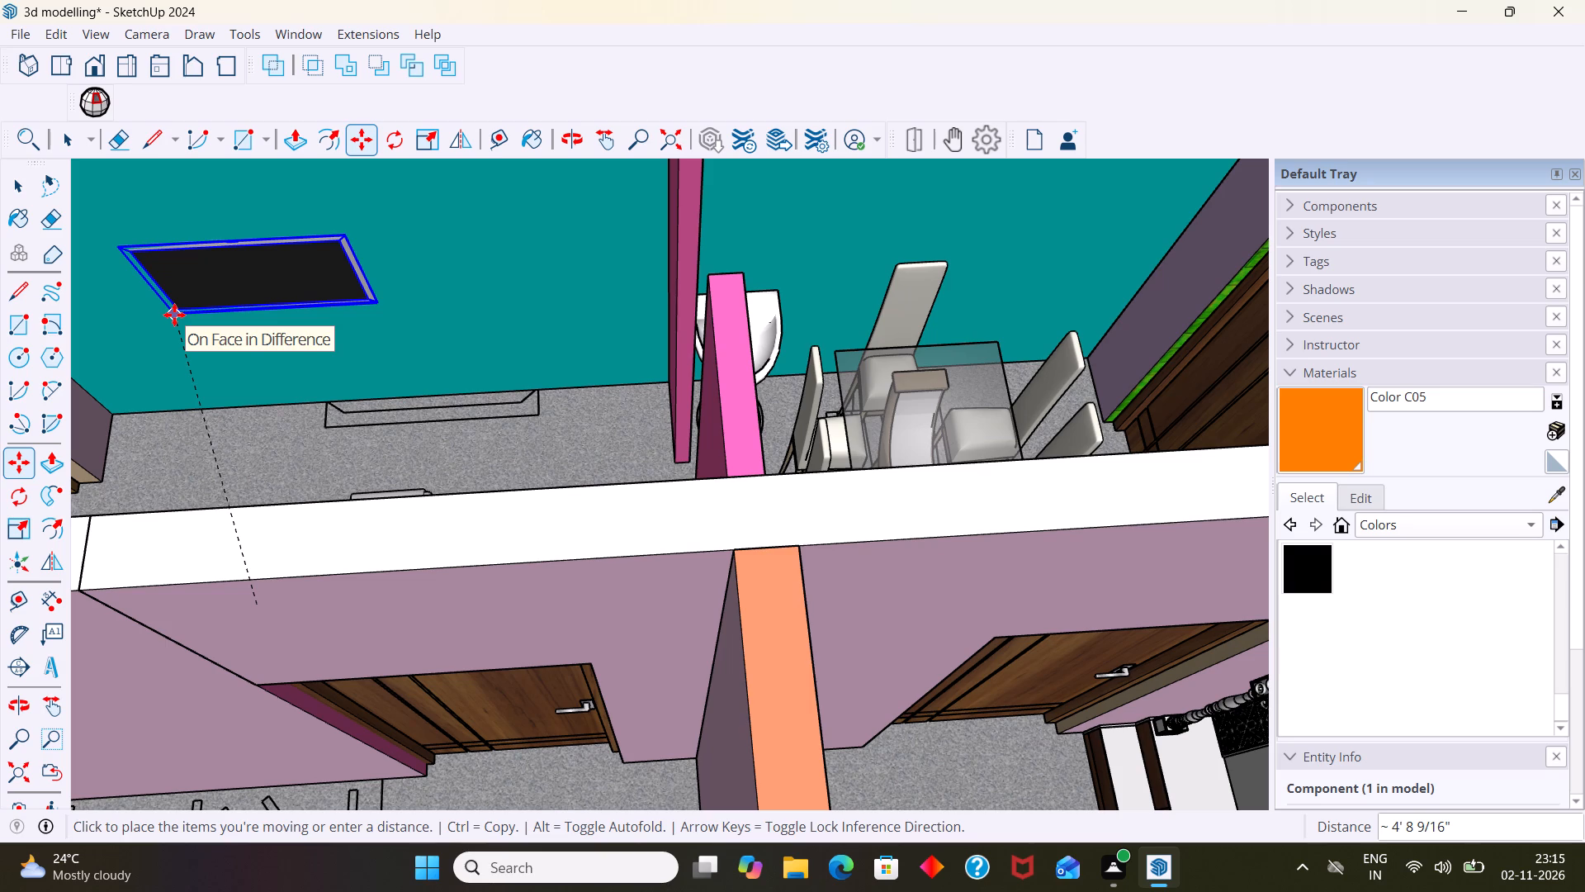
click(174, 315)
scroll(219, 361, down, 9)
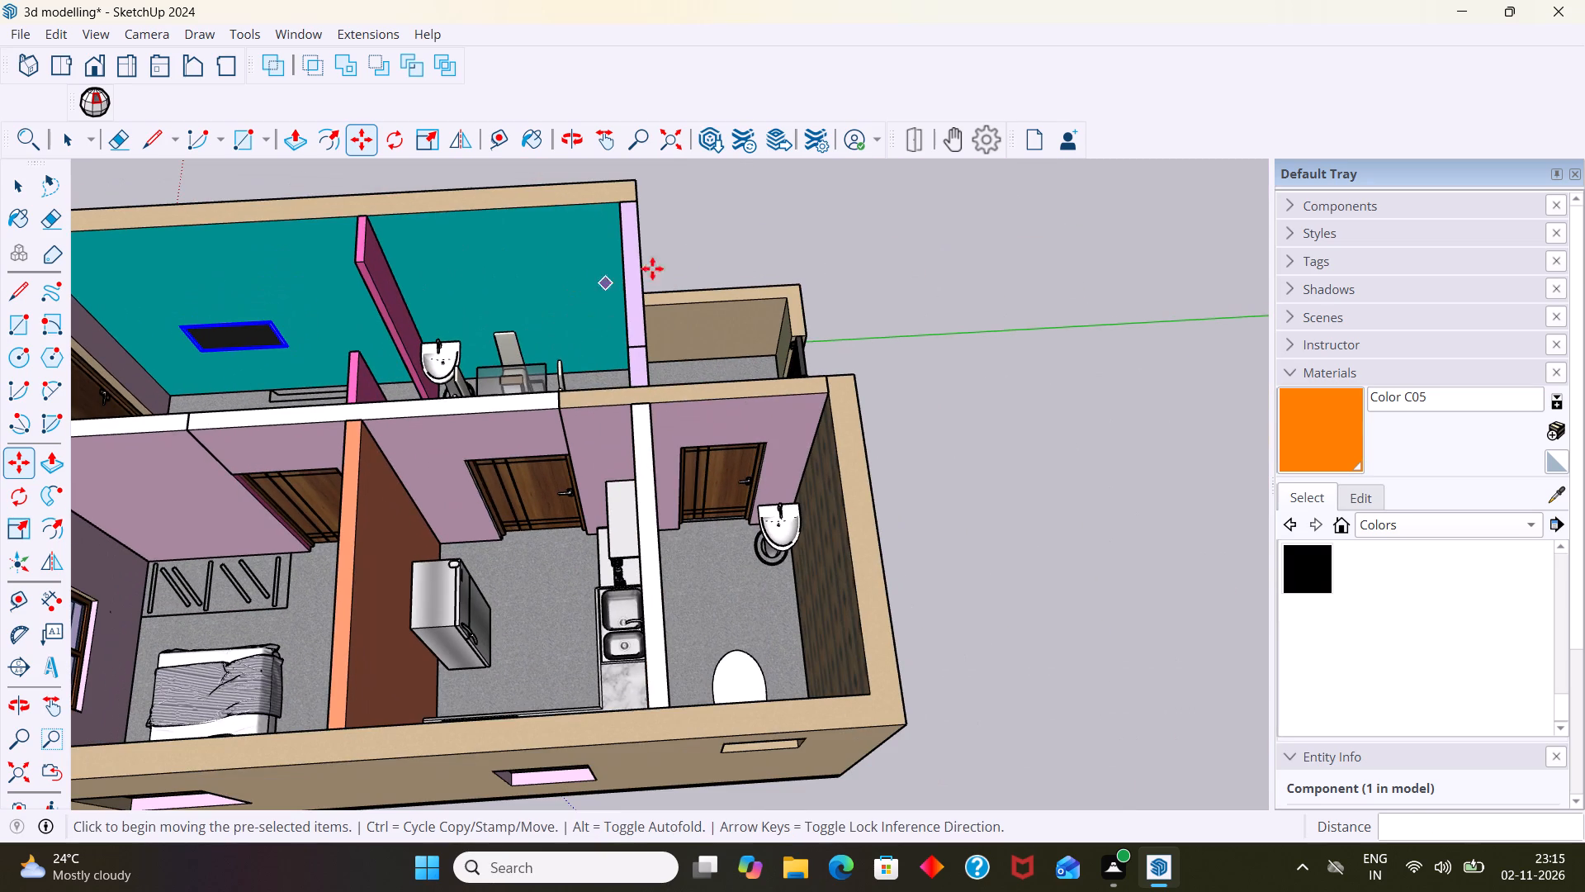
key(space)
click(744, 259)
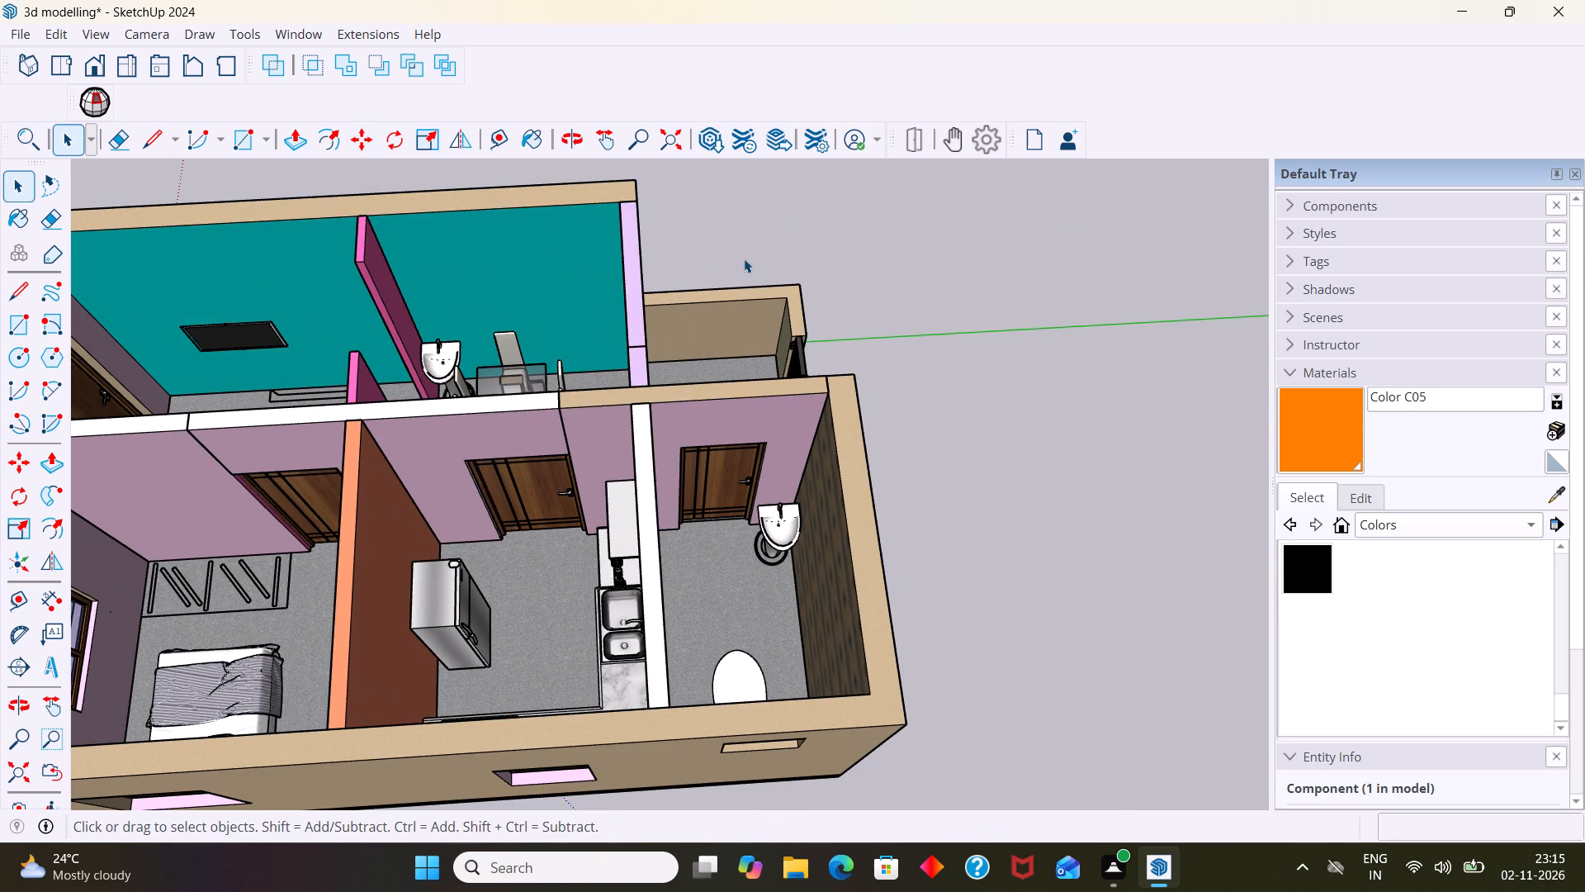
Examine from several angles how the TV sits on the teal wall relative to the outline on the floor.
scroll(316, 332, up, 4)
middle_drag(340, 352, 405, 465)
scroll(335, 448, up, 4)
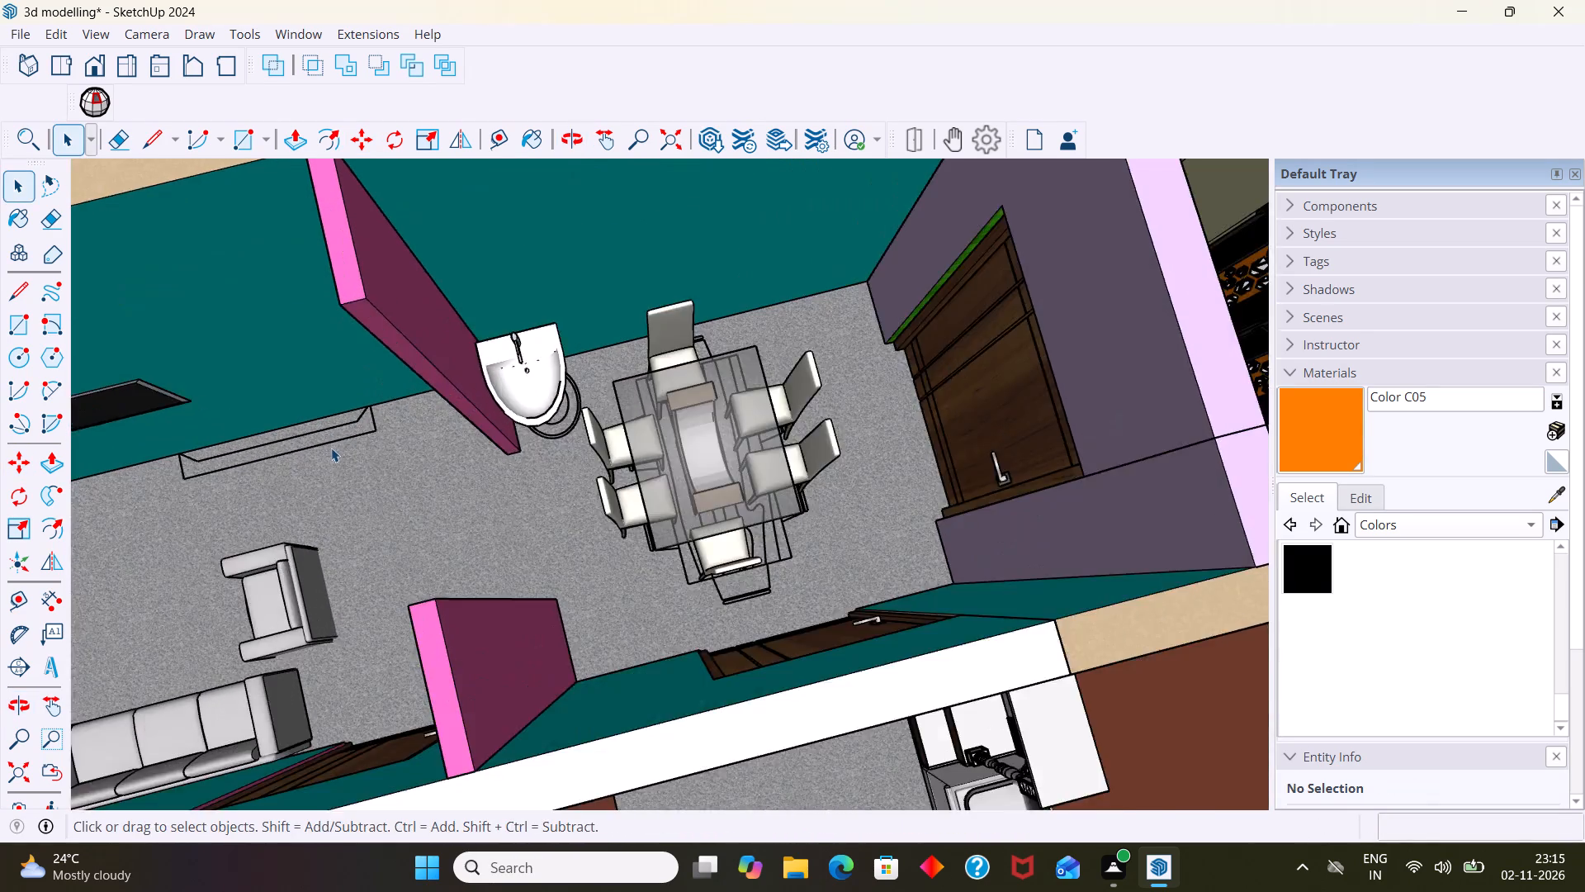
scroll(331, 448, up, 2)
middle_drag(332, 445, 362, 424)
scroll(362, 424, down, 12)
middle_drag(296, 485, 503, 448)
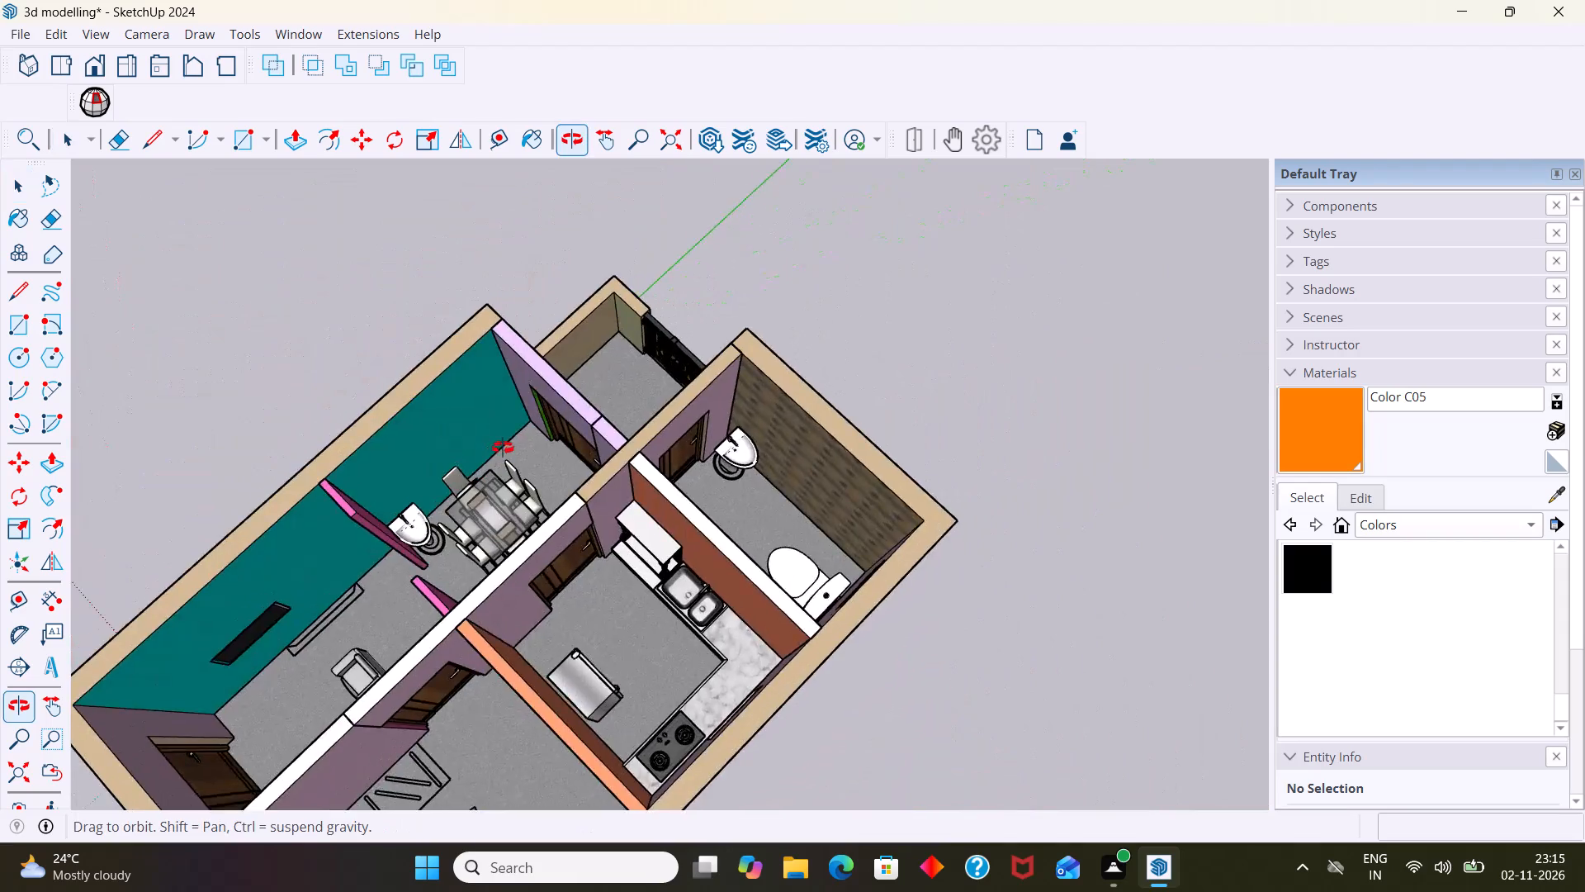
middle_drag(503, 448, 253, 486)
scroll(250, 488, up, 6)
middle_drag(279, 505, 296, 577)
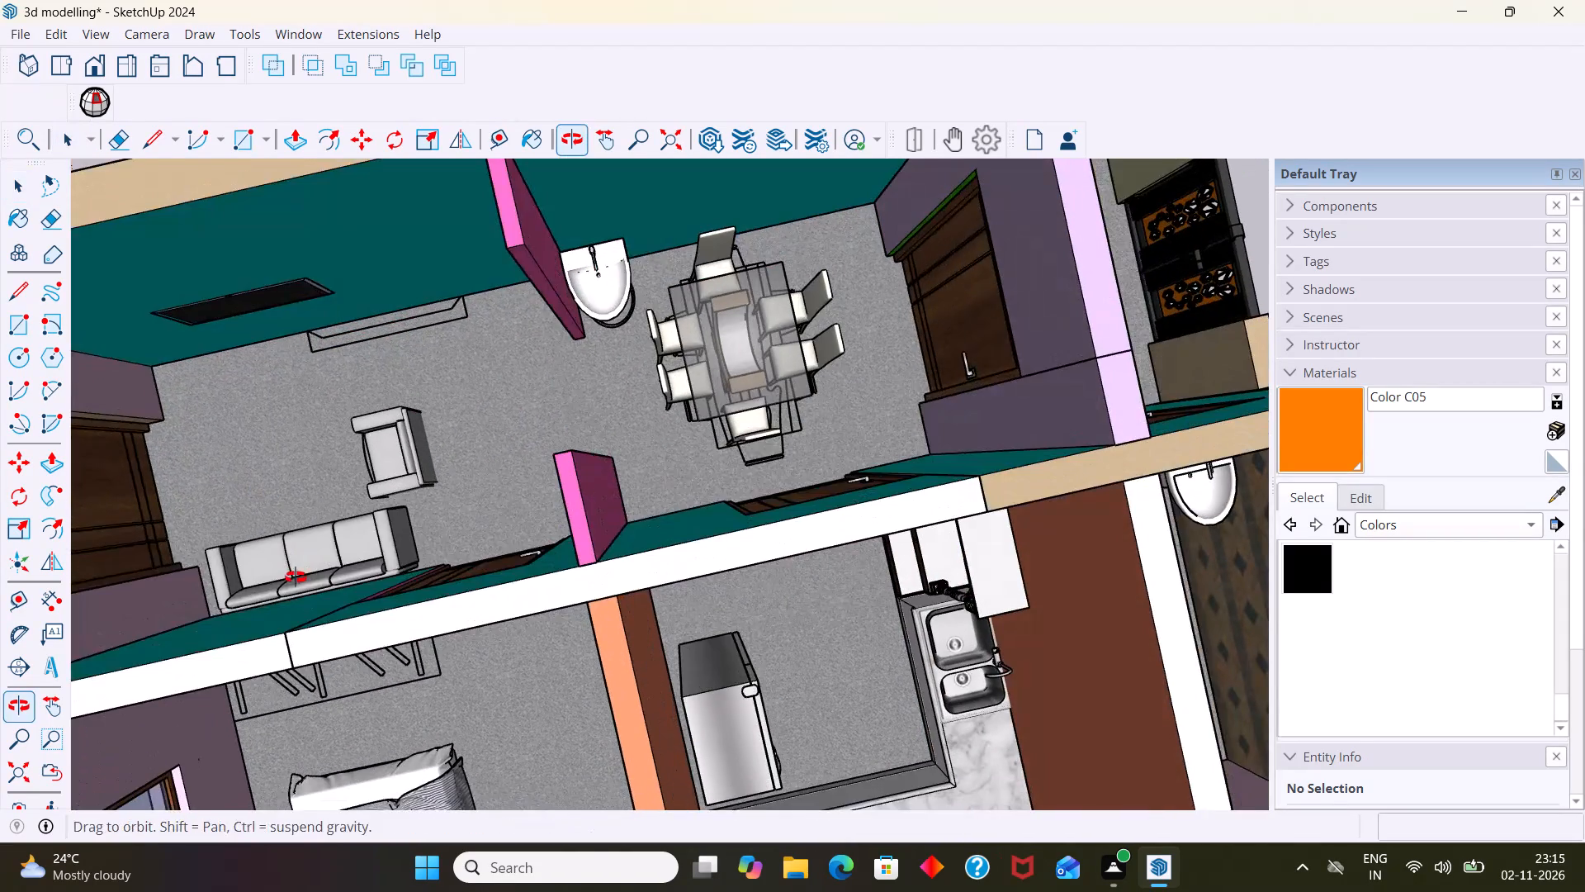
middle_drag(296, 577, 338, 456)
scroll(306, 512, up, 9)
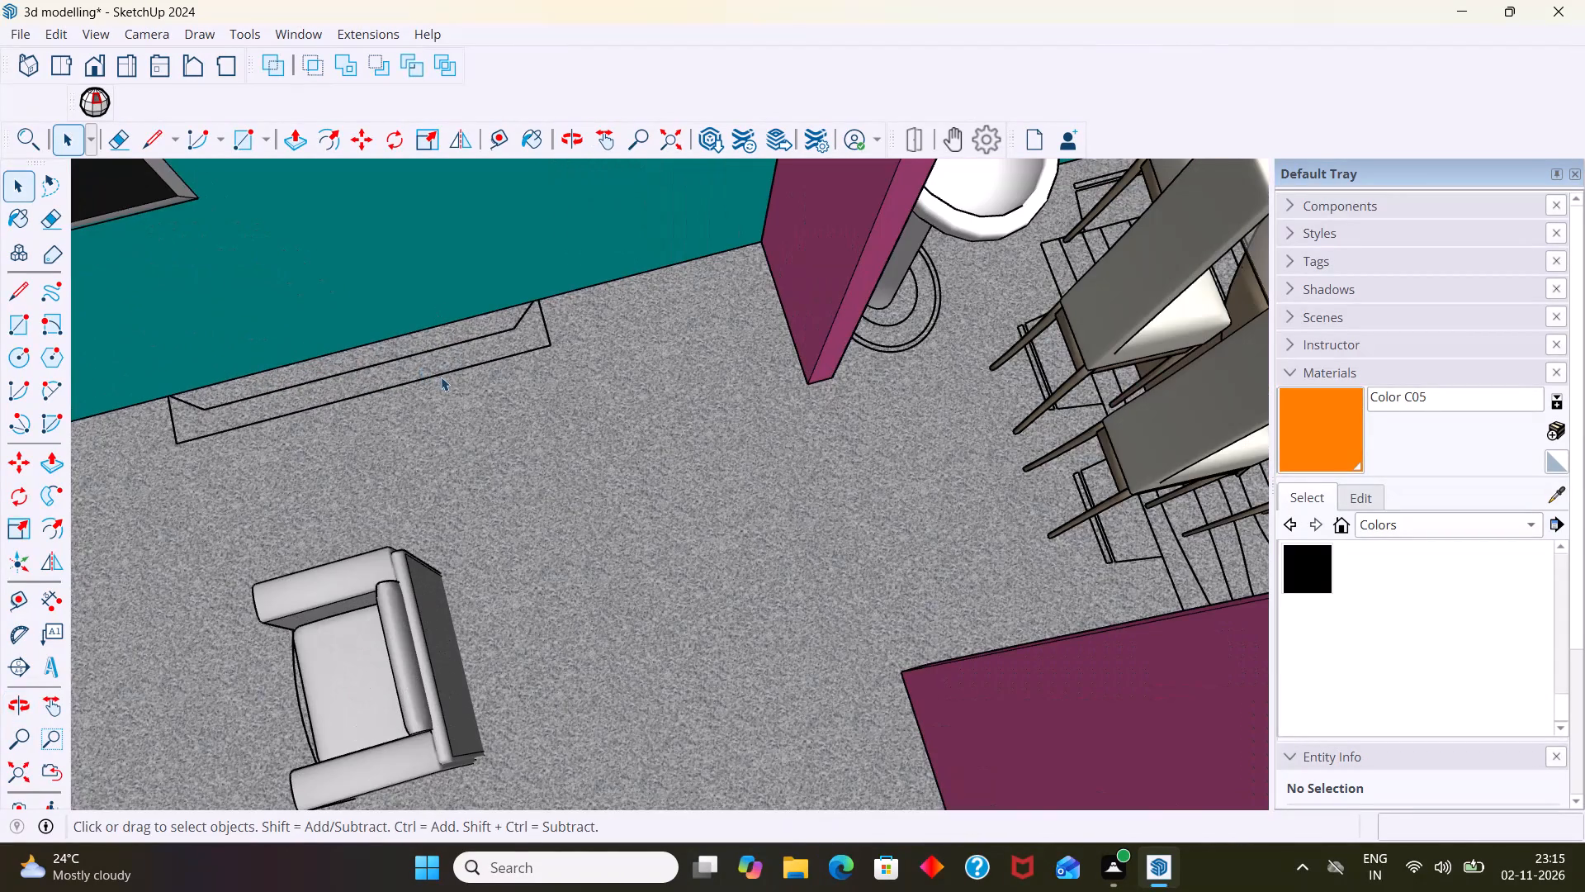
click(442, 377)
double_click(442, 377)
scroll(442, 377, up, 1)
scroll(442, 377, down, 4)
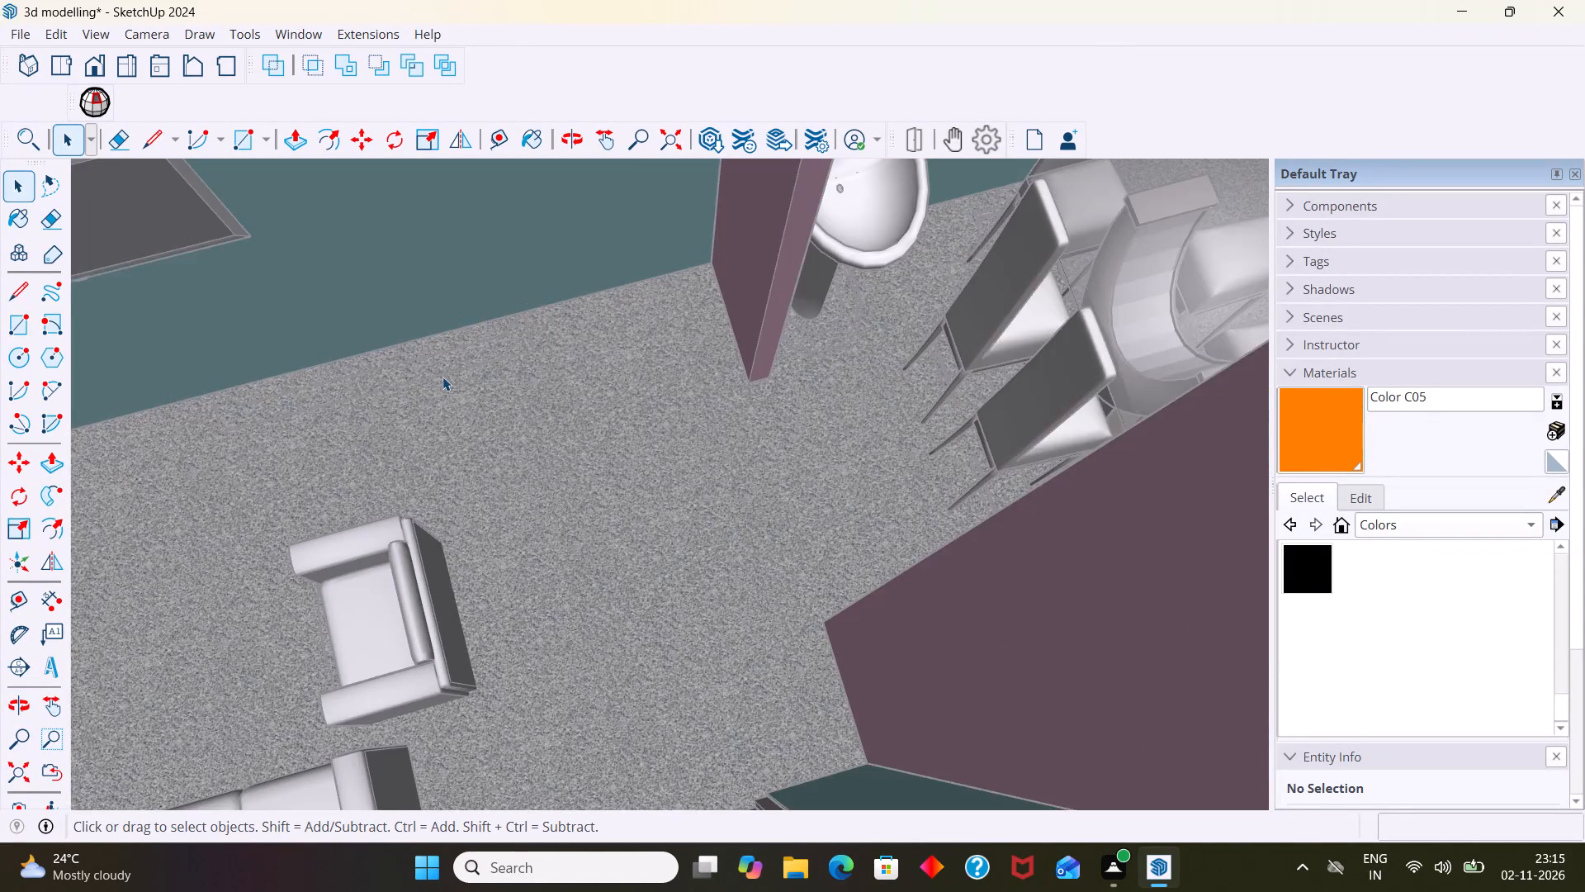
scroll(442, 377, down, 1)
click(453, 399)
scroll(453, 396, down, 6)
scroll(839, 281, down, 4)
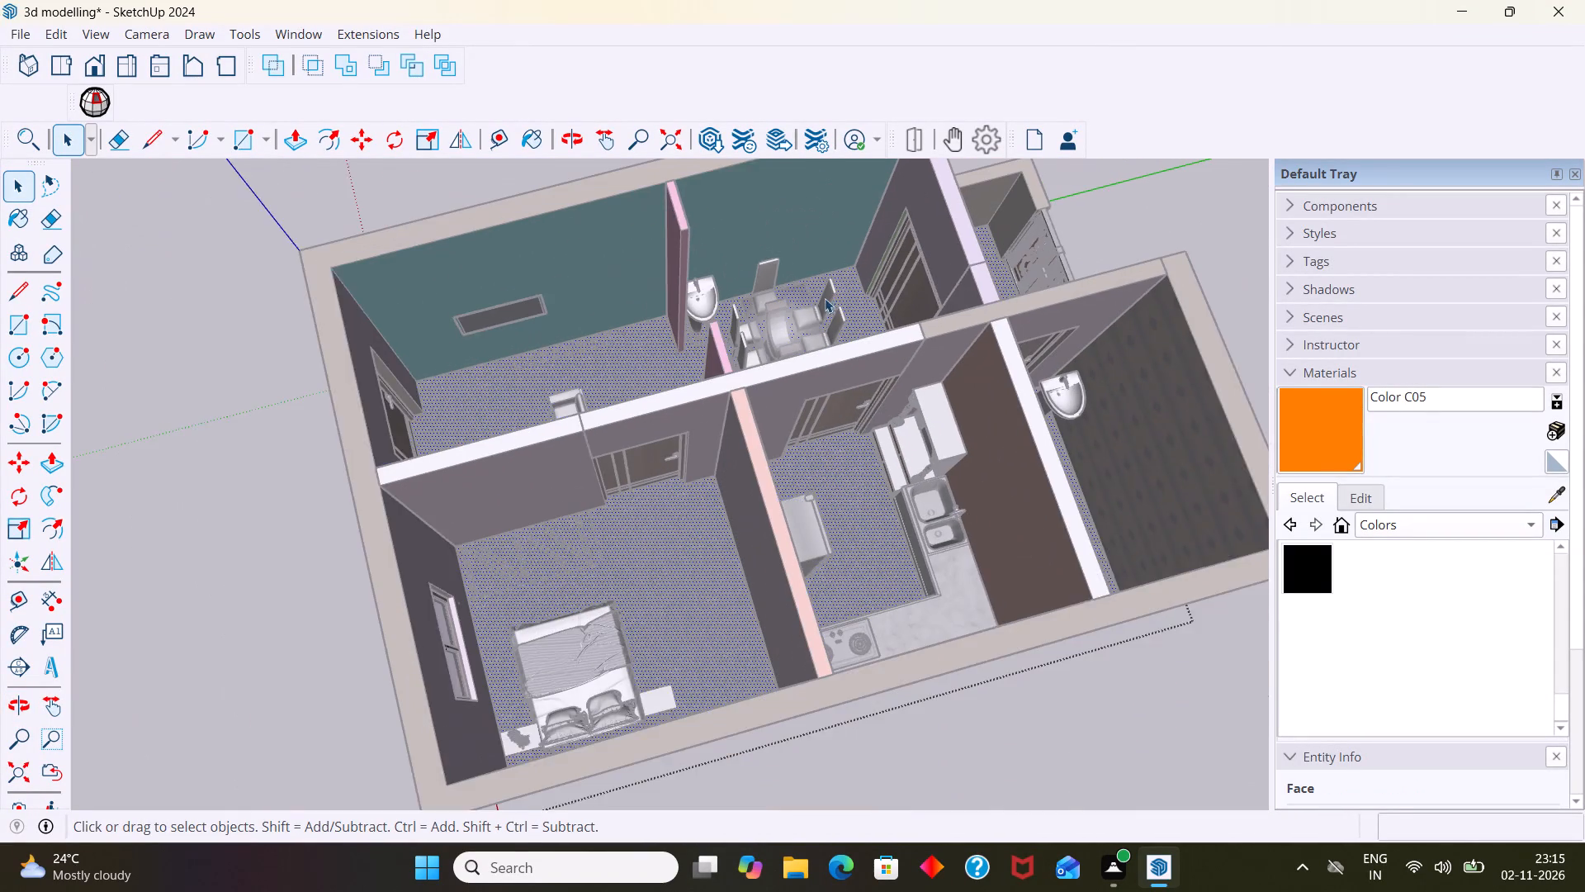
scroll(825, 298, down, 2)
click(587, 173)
Shift the TV about 4 3/8" by its lower corner nearest the pink partition so its whole frame sits on the teal wall's surface.
scroll(559, 200, up, 7)
scroll(542, 285, down, 2)
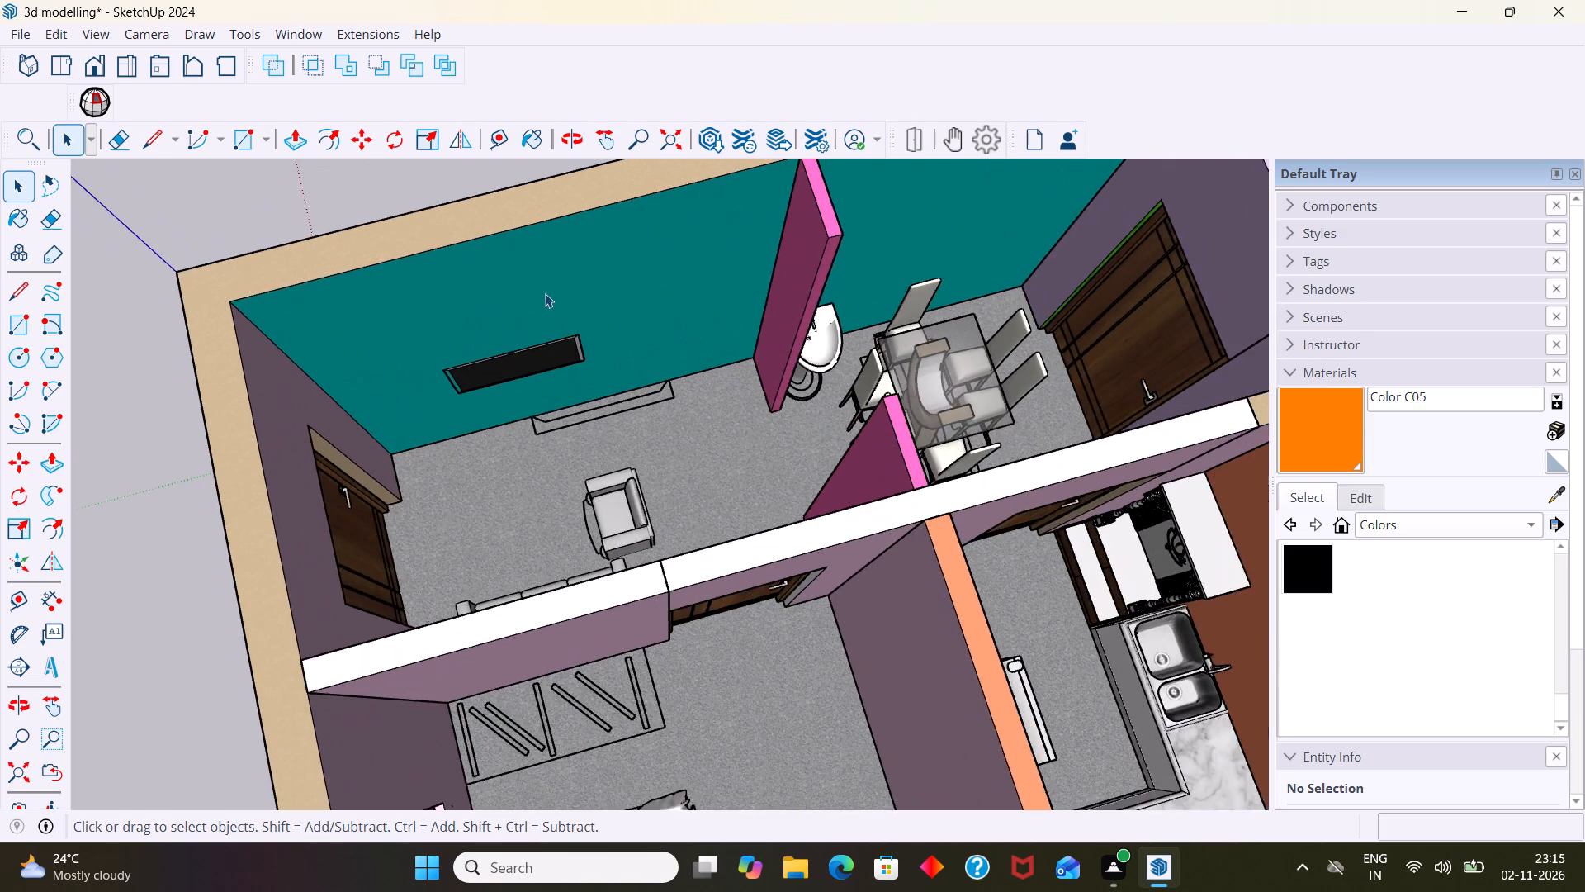
scroll(577, 383, up, 6)
middle_drag(605, 416, 530, 321)
scroll(481, 308, up, 2)
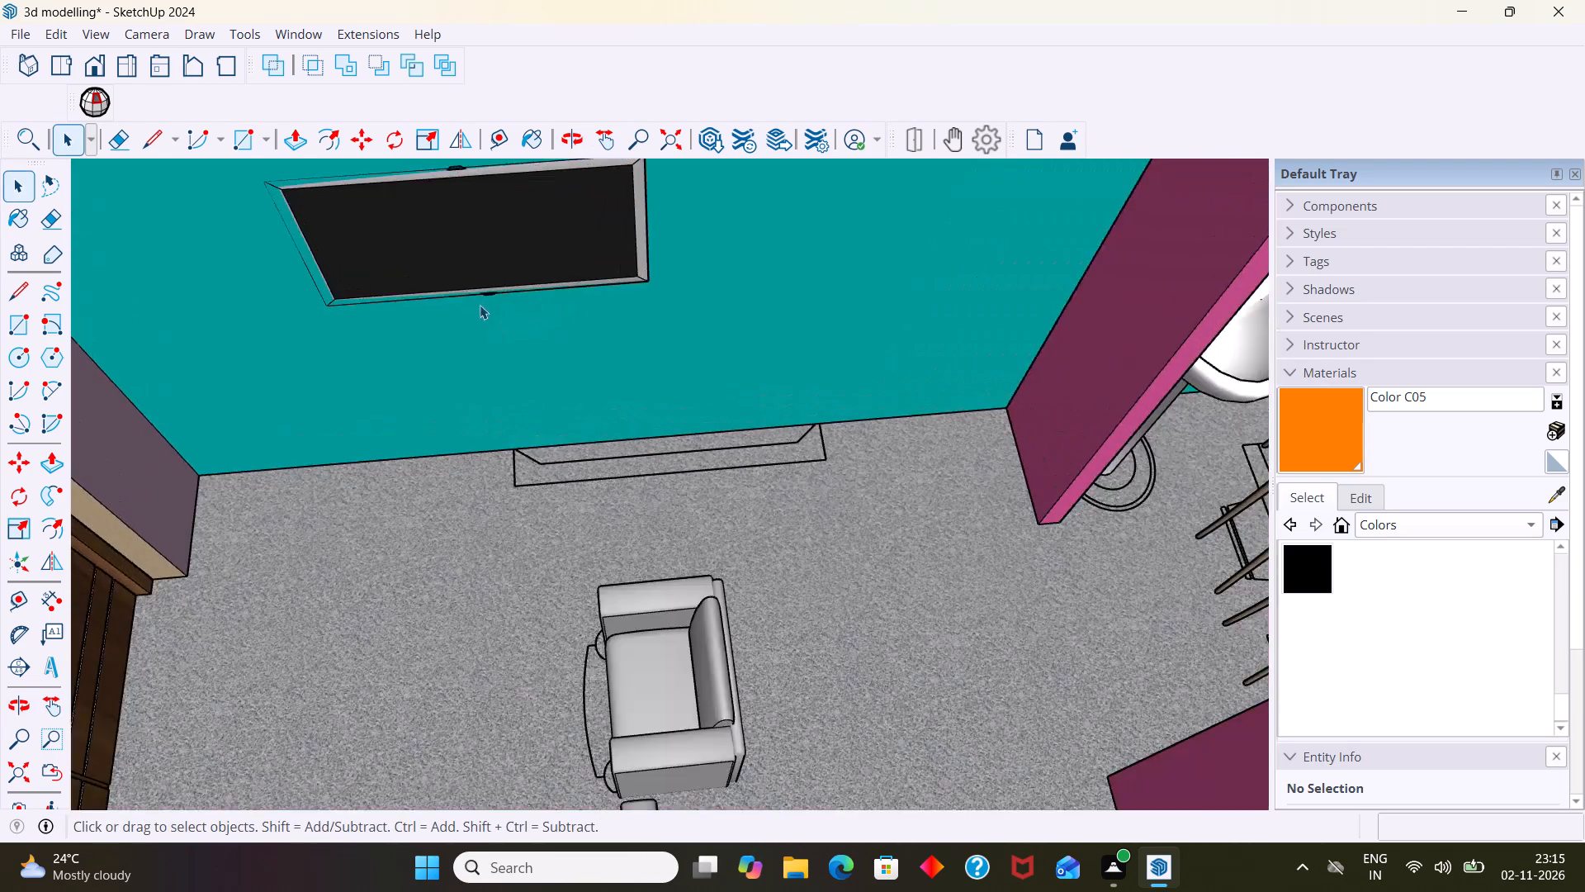
scroll(480, 305, up, 4)
scroll(411, 292, up, 3)
scroll(402, 290, down, 11)
scroll(369, 261, up, 2)
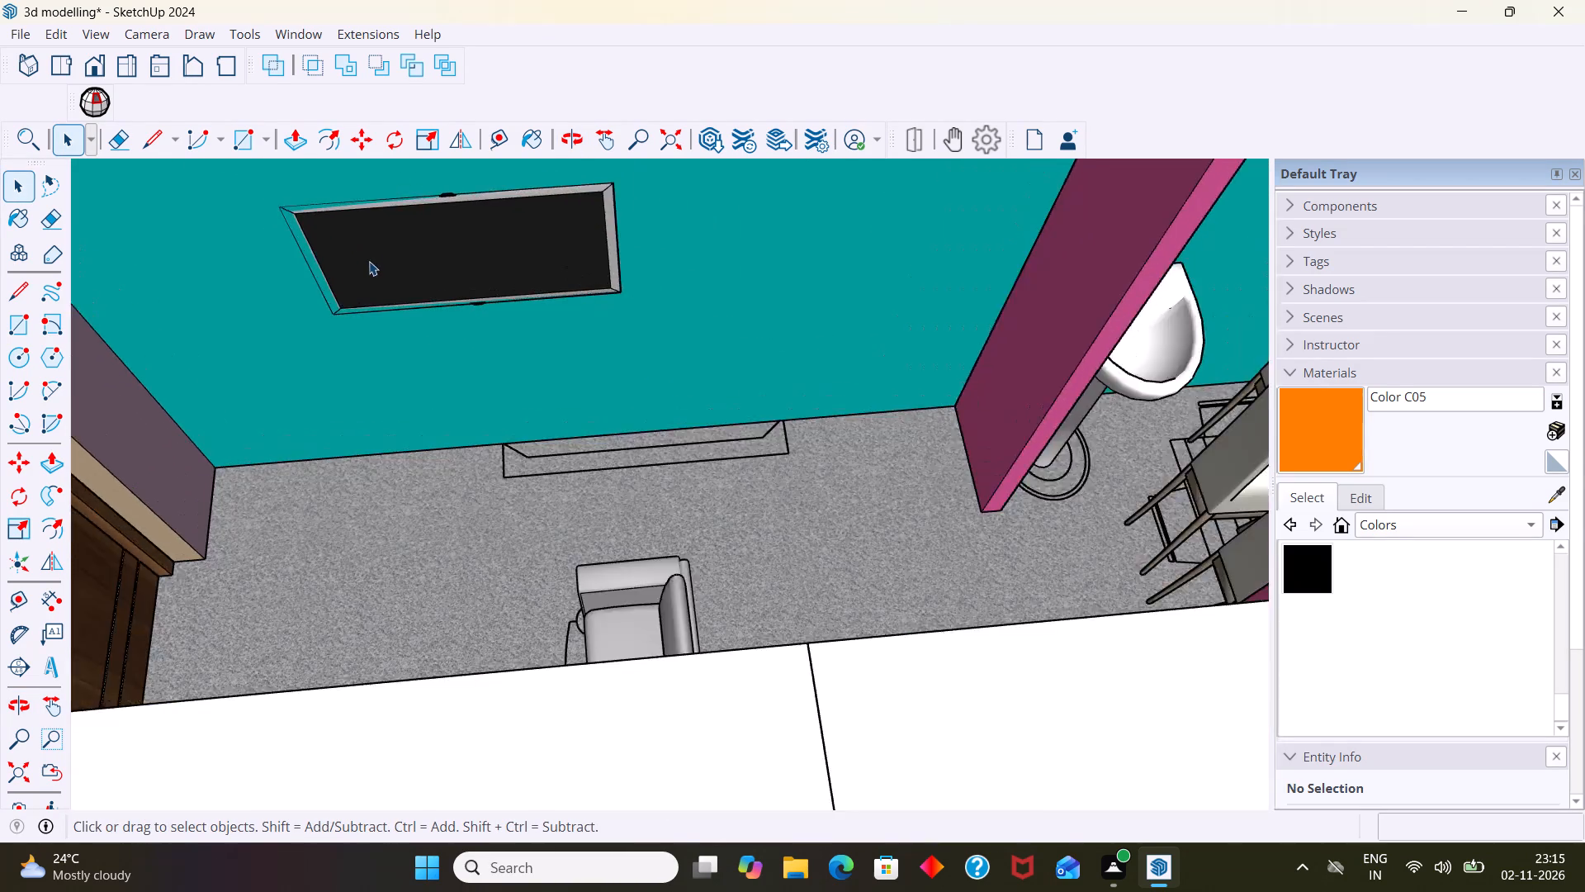
scroll(369, 261, up, 3)
scroll(361, 270, down, 4)
click(360, 273)
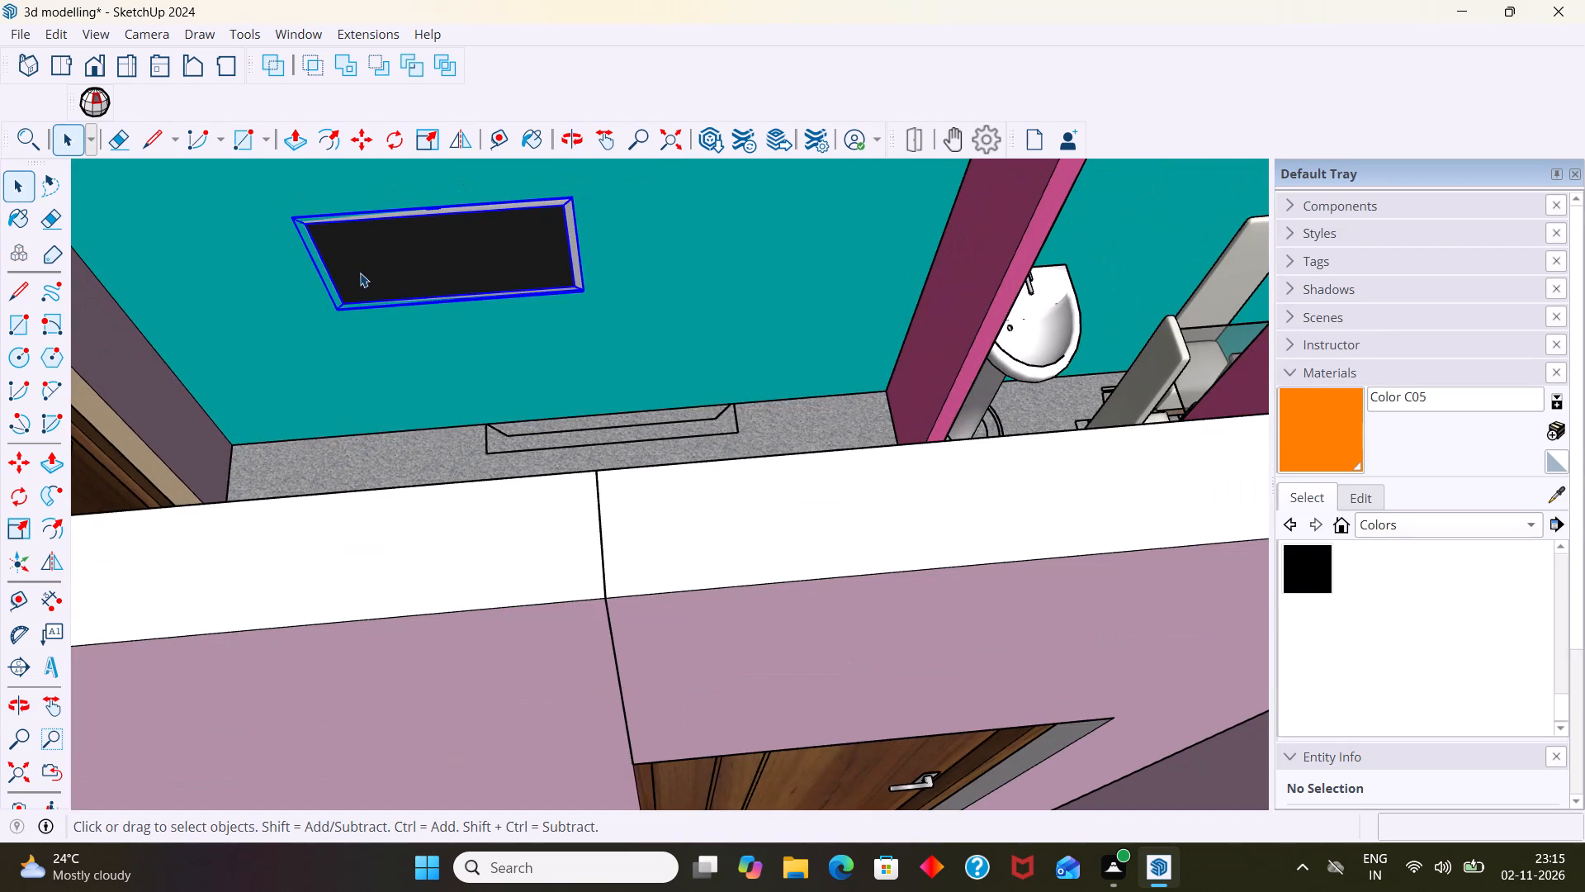
key(m)
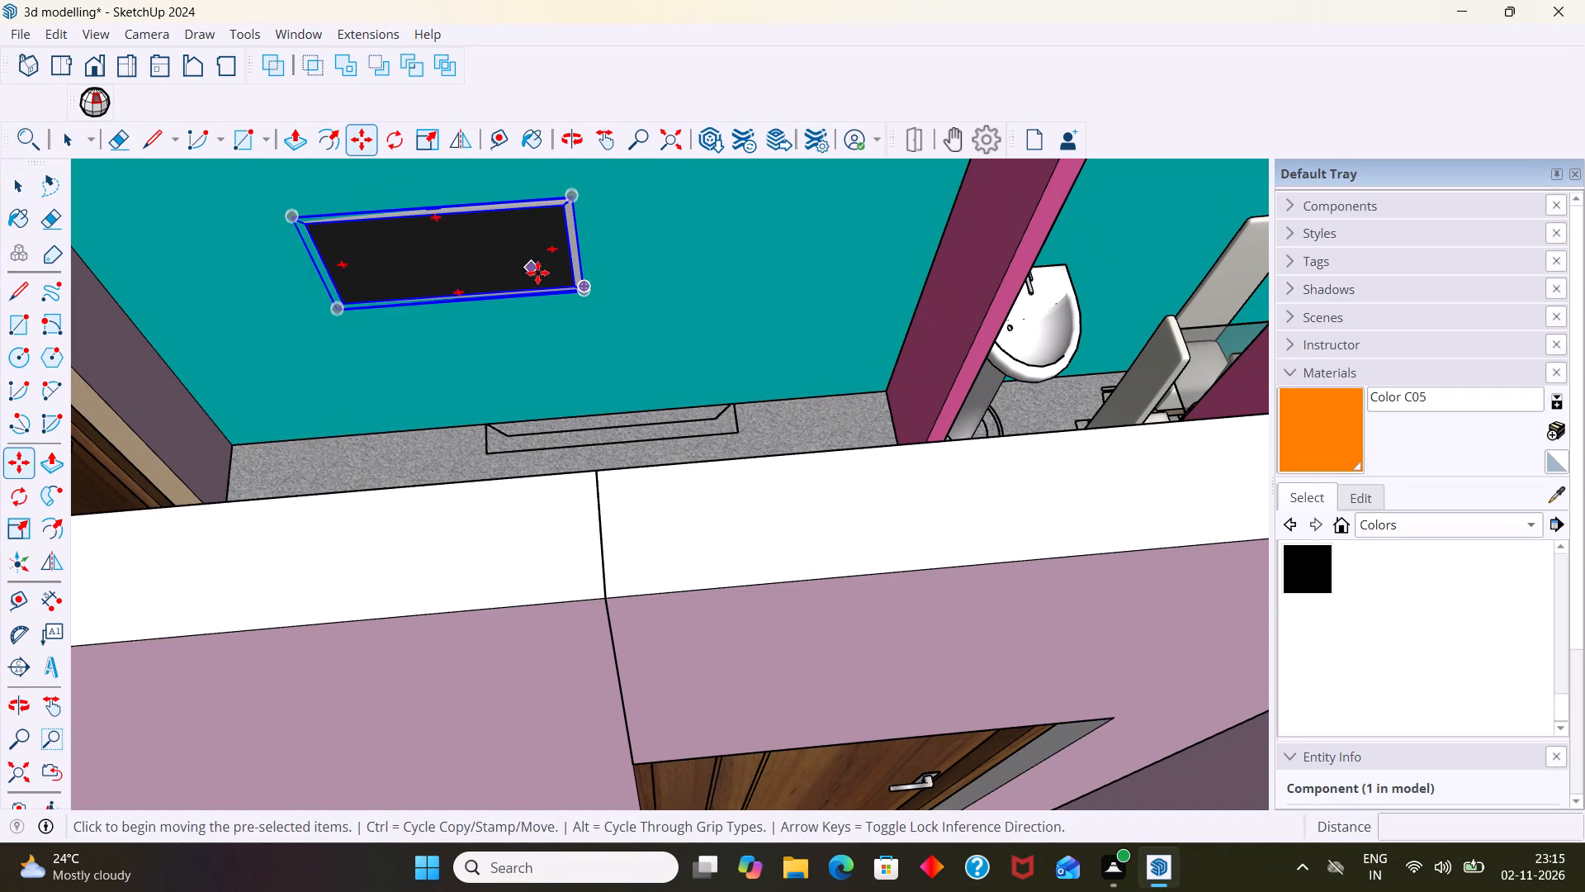
scroll(556, 320, up, 5)
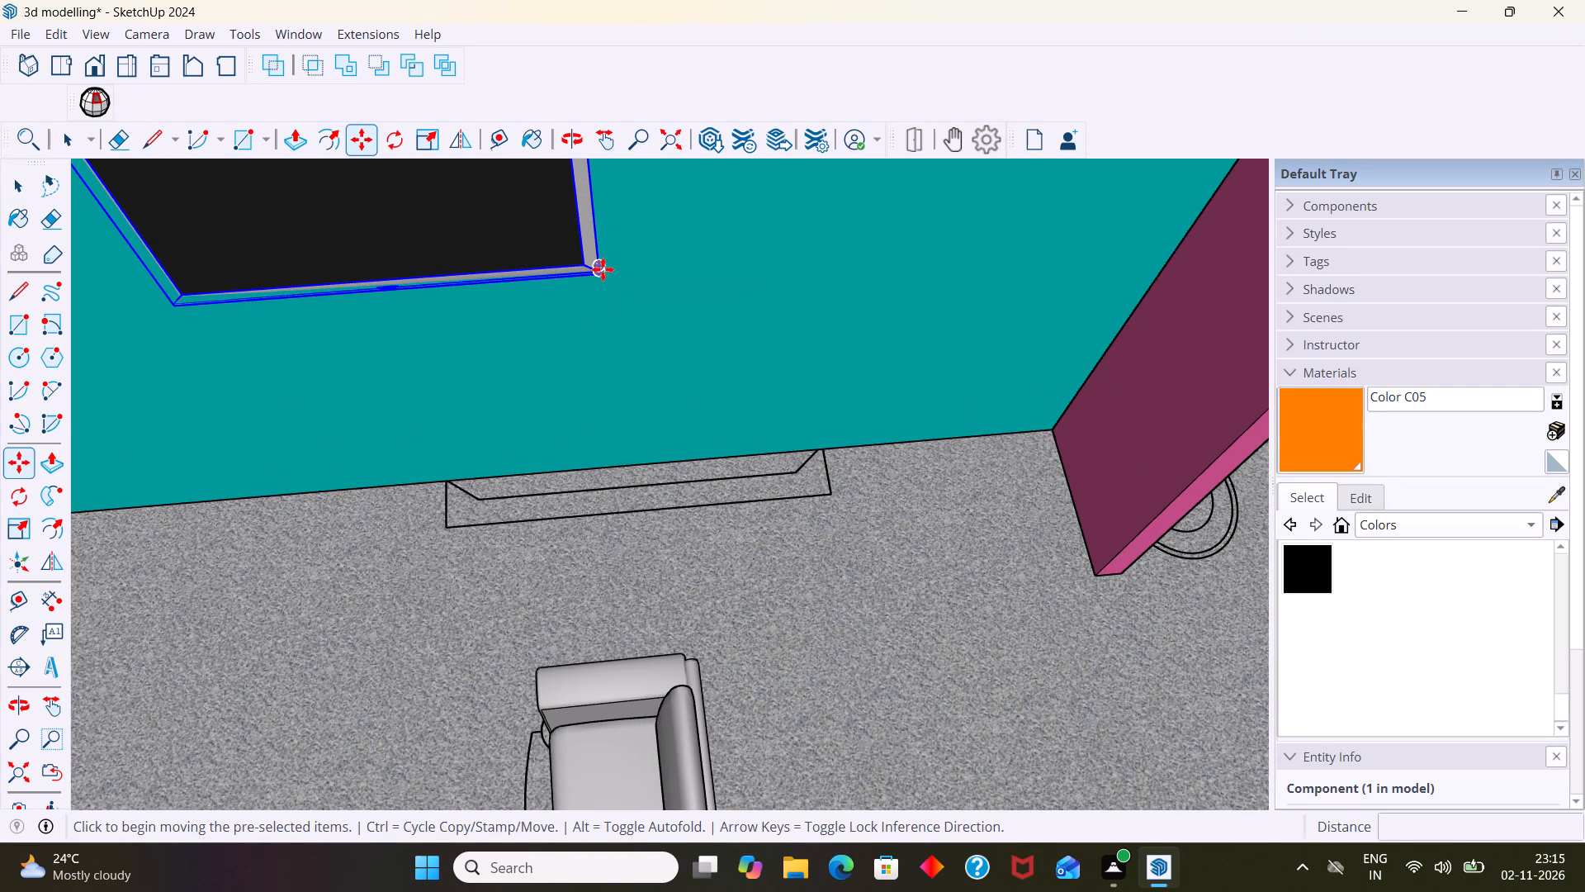
click(603, 269)
scroll(599, 296, down, 4)
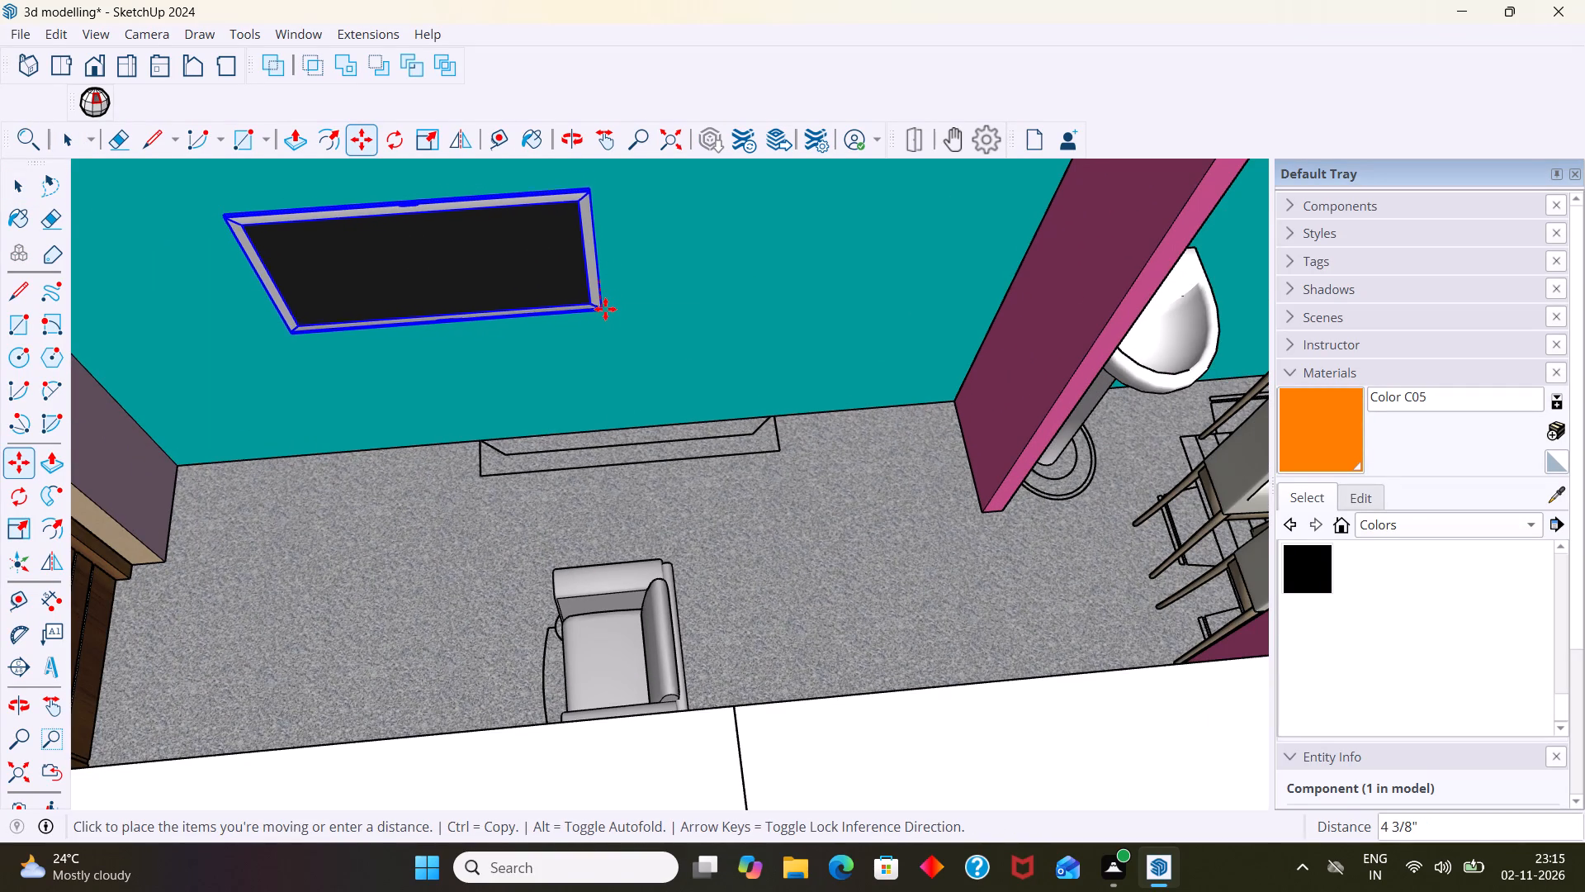
click(606, 310)
scroll(617, 307, down, 2)
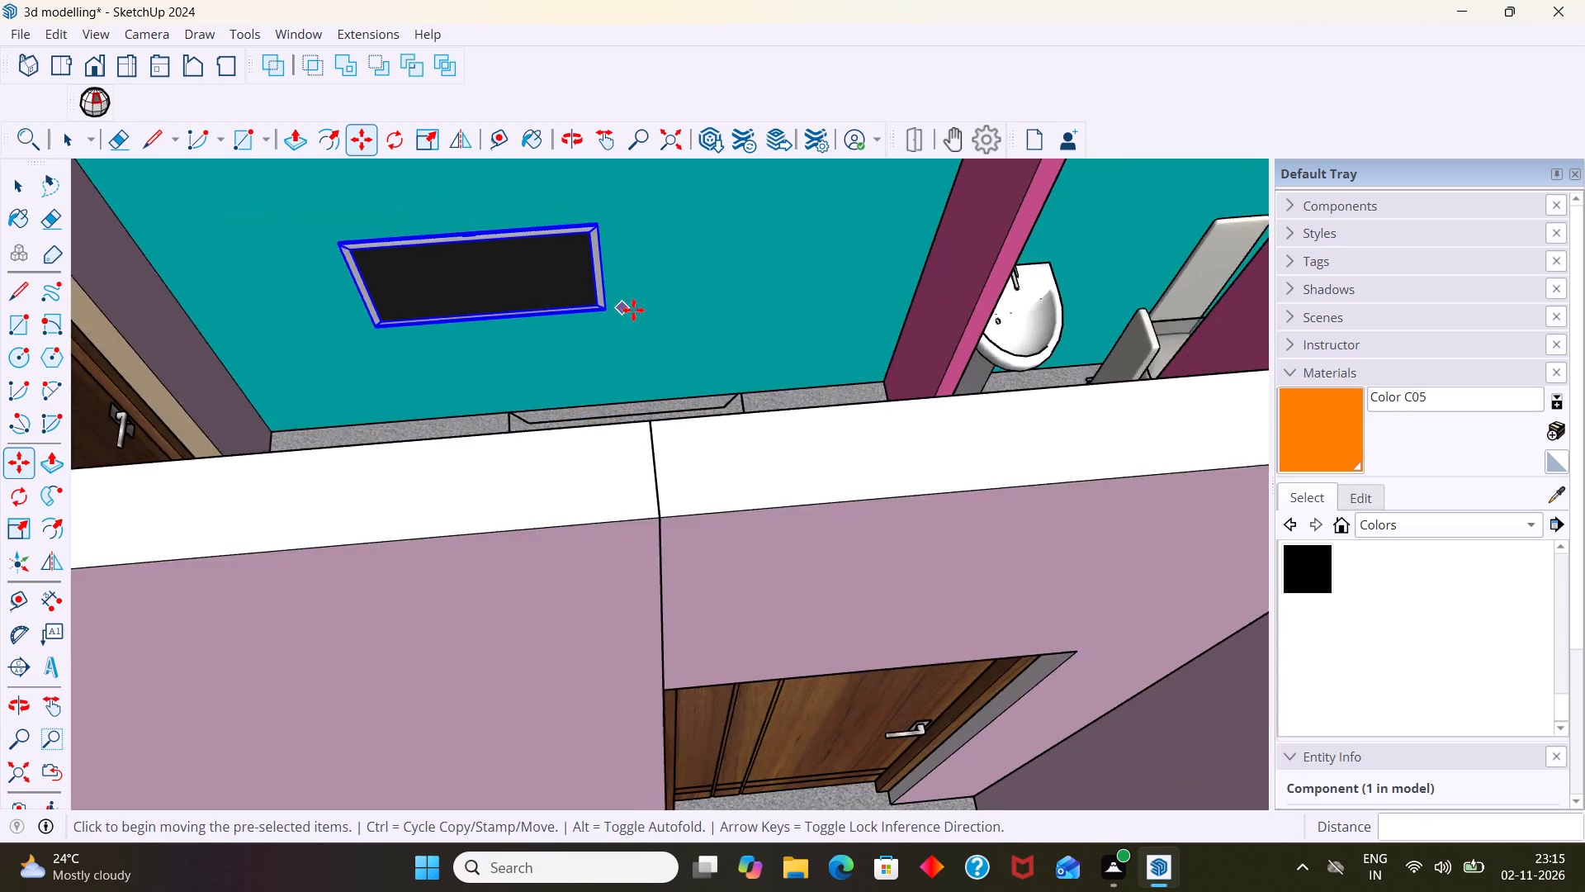
scroll(633, 310, down, 11)
key(space)
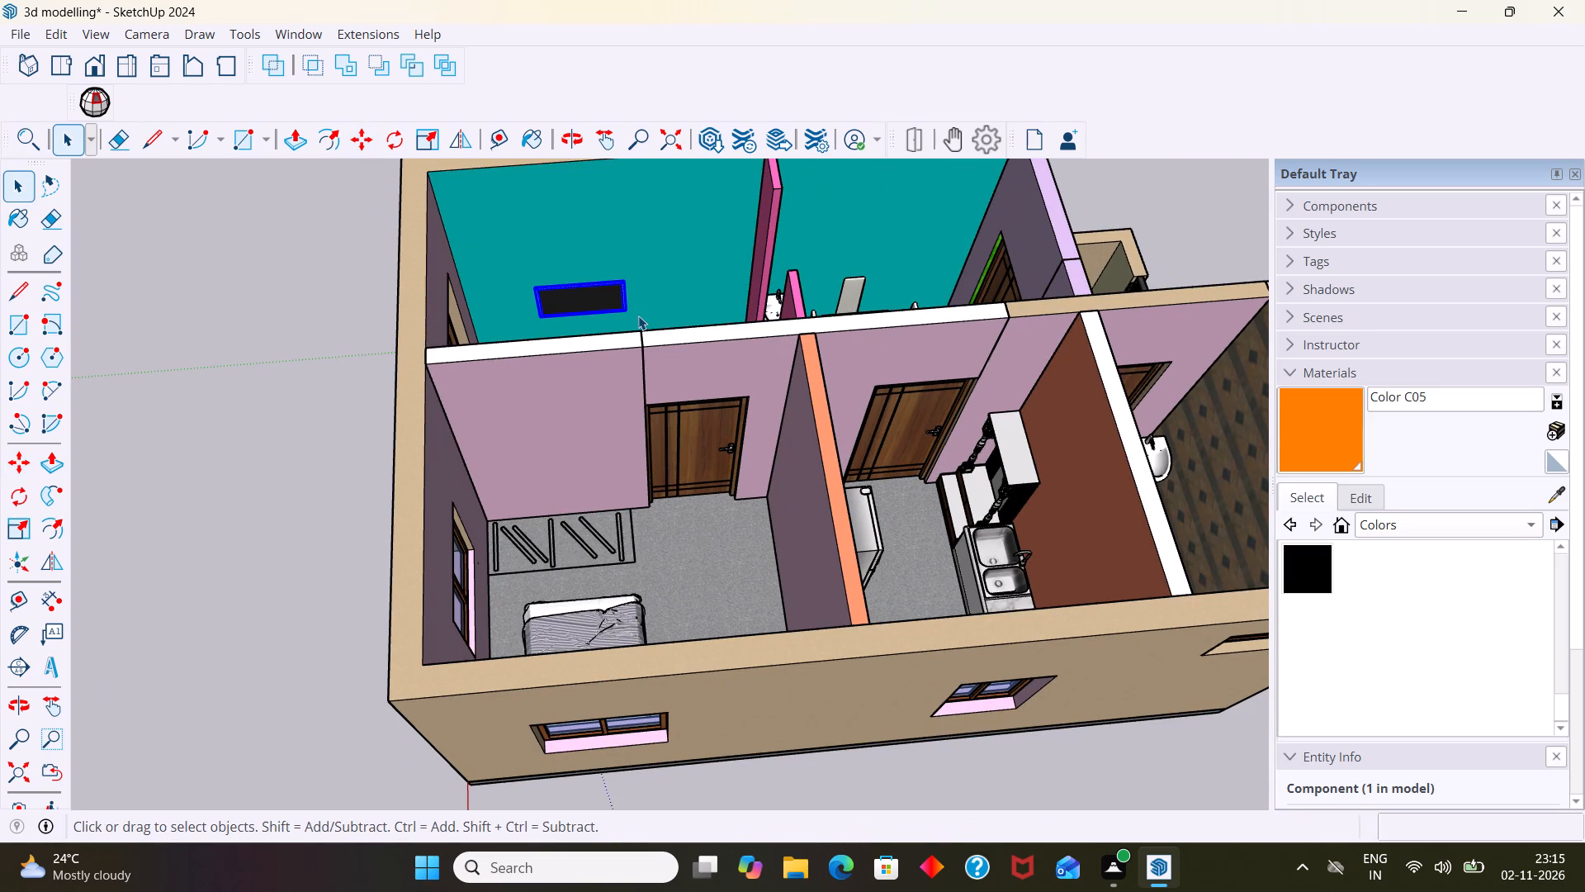
click(344, 285)
Examine the wall-mounted TV and the furnished rooms of the house from several angles, ending at the dining area.
scroll(425, 316, up, 8)
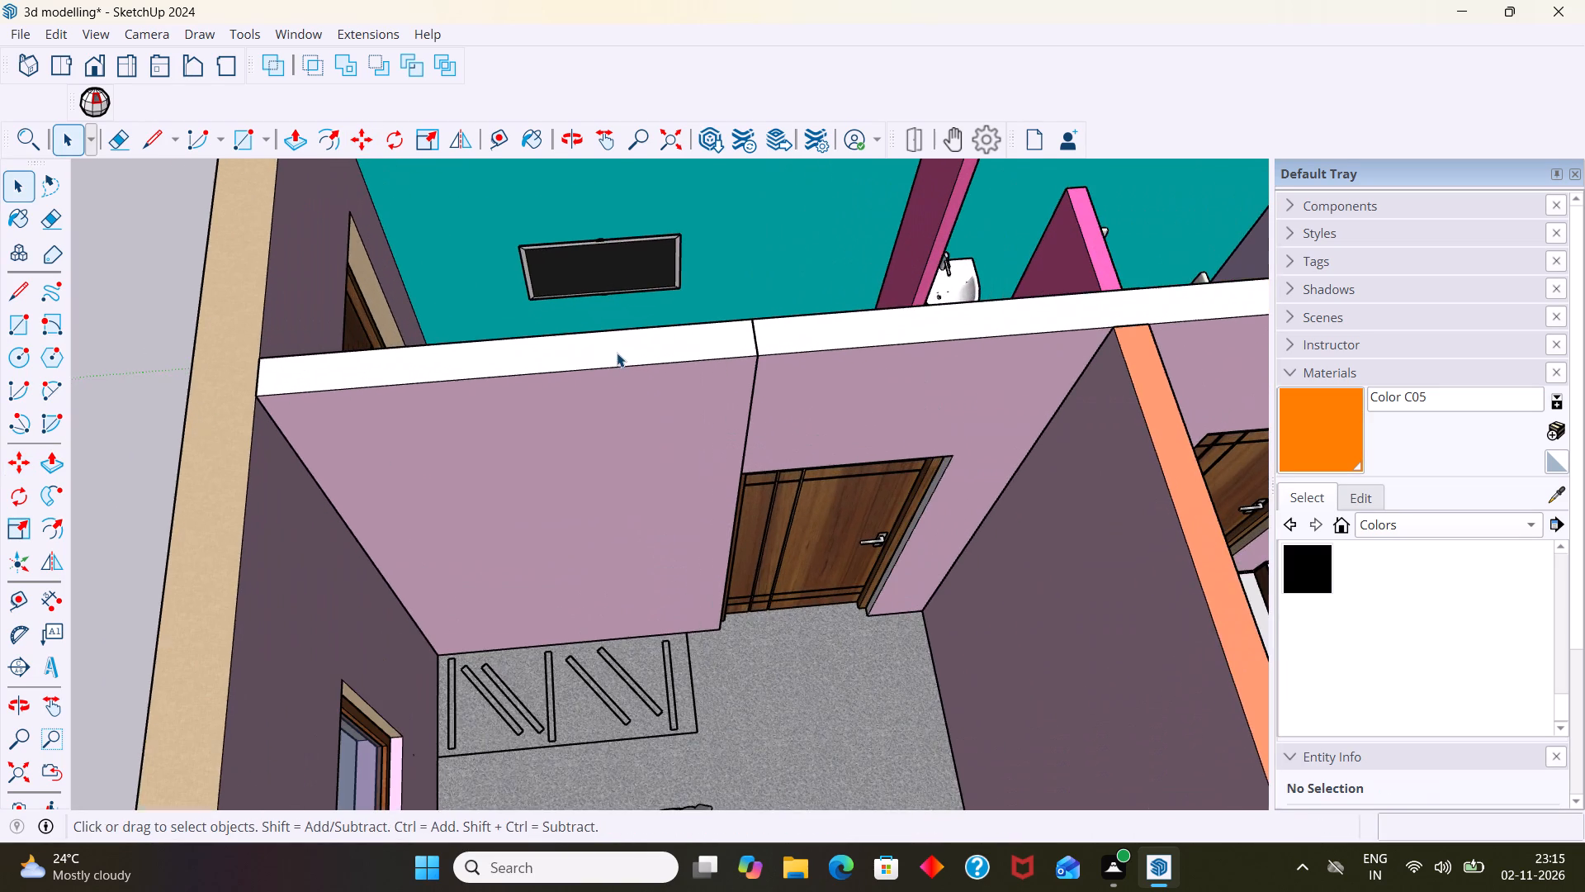
middle_drag(618, 354, 522, 370)
scroll(666, 358, up, 4)
scroll(670, 350, down, 7)
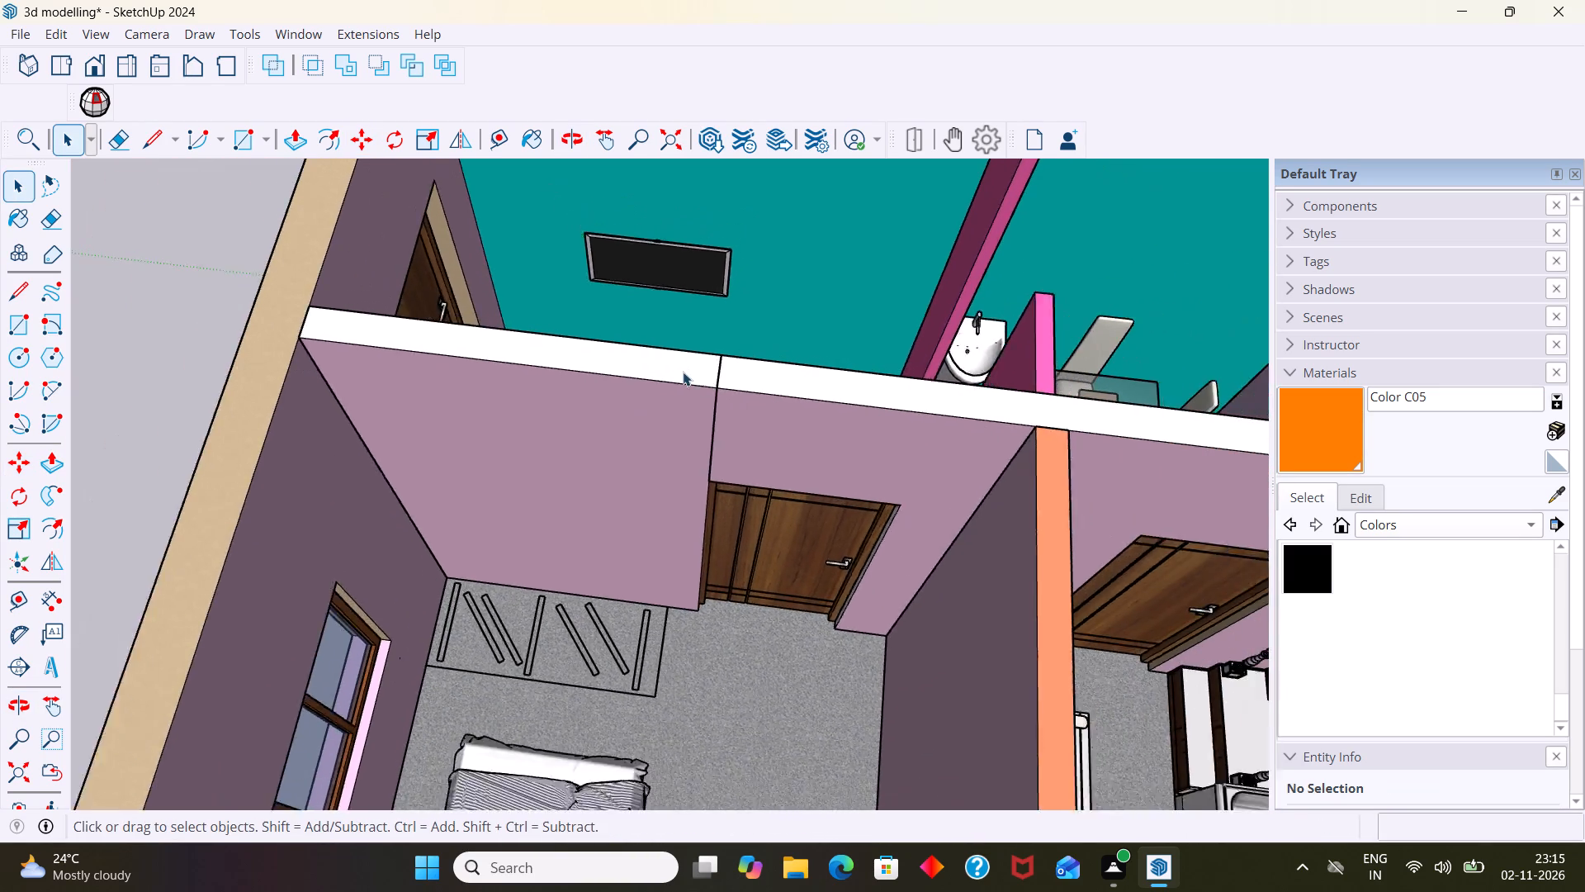
scroll(683, 372, down, 9)
middle_drag(783, 557, 802, 520)
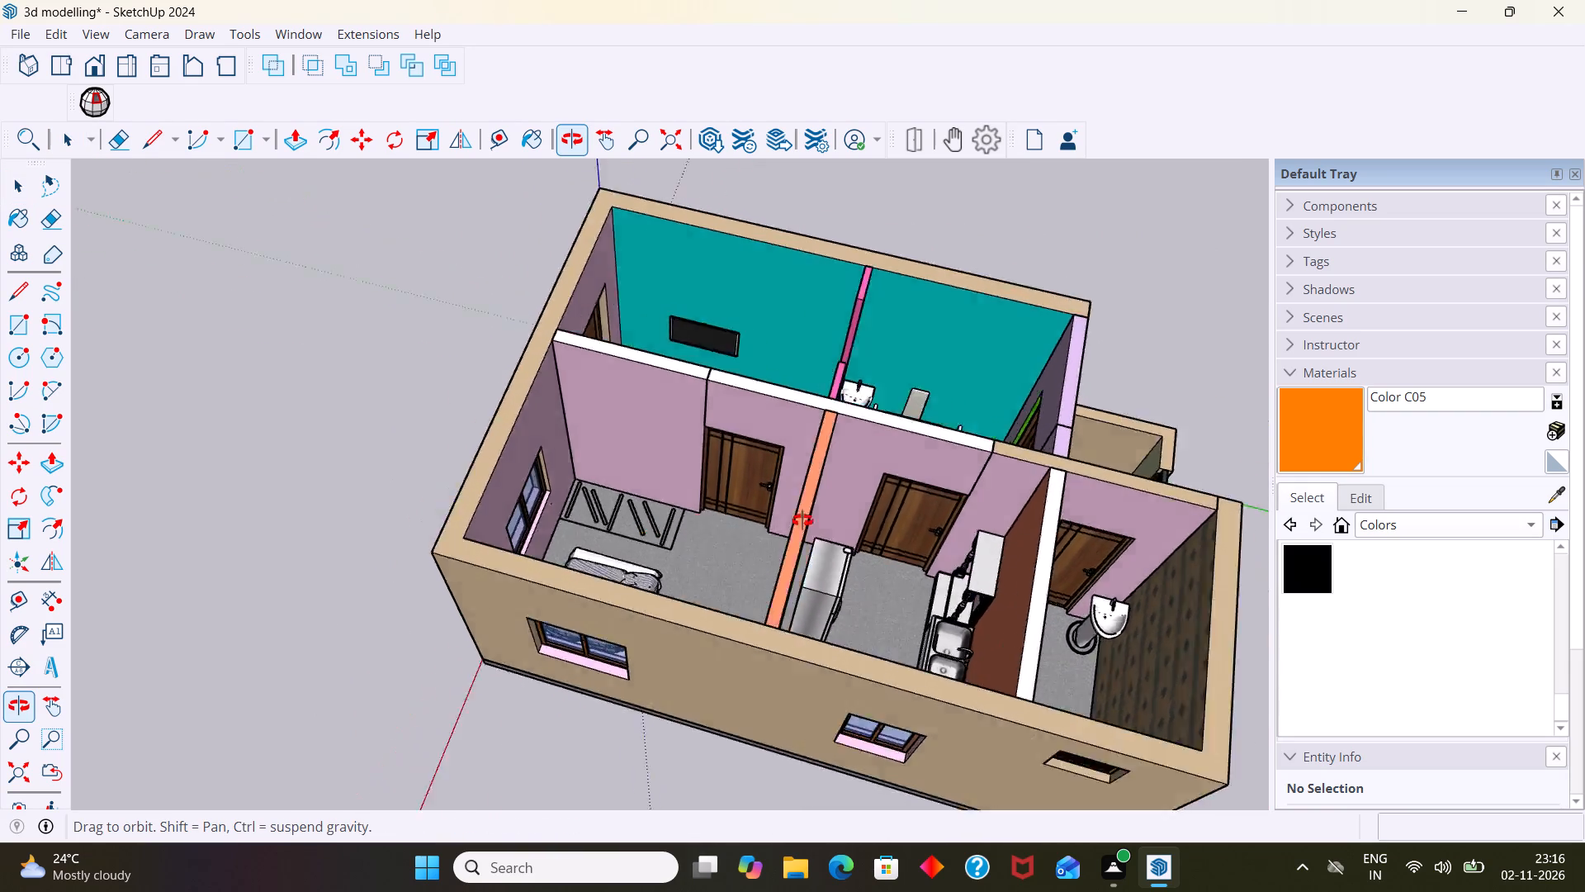
middle_drag(802, 520, 1128, 465)
scroll(718, 479, up, 3)
scroll(713, 477, down, 6)
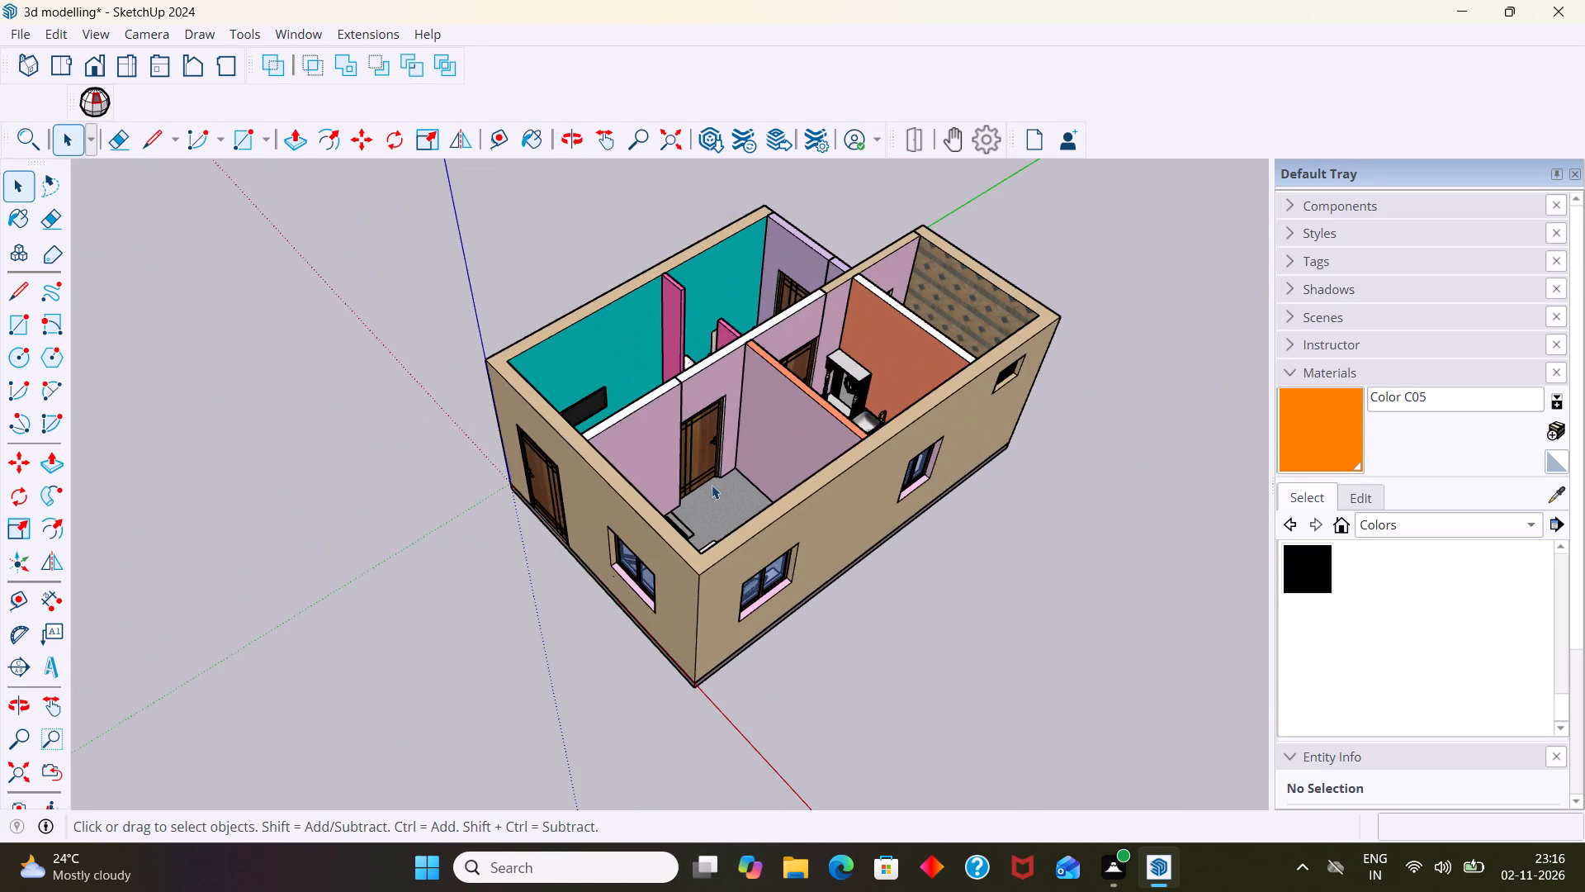
middle_drag(722, 485, 649, 451)
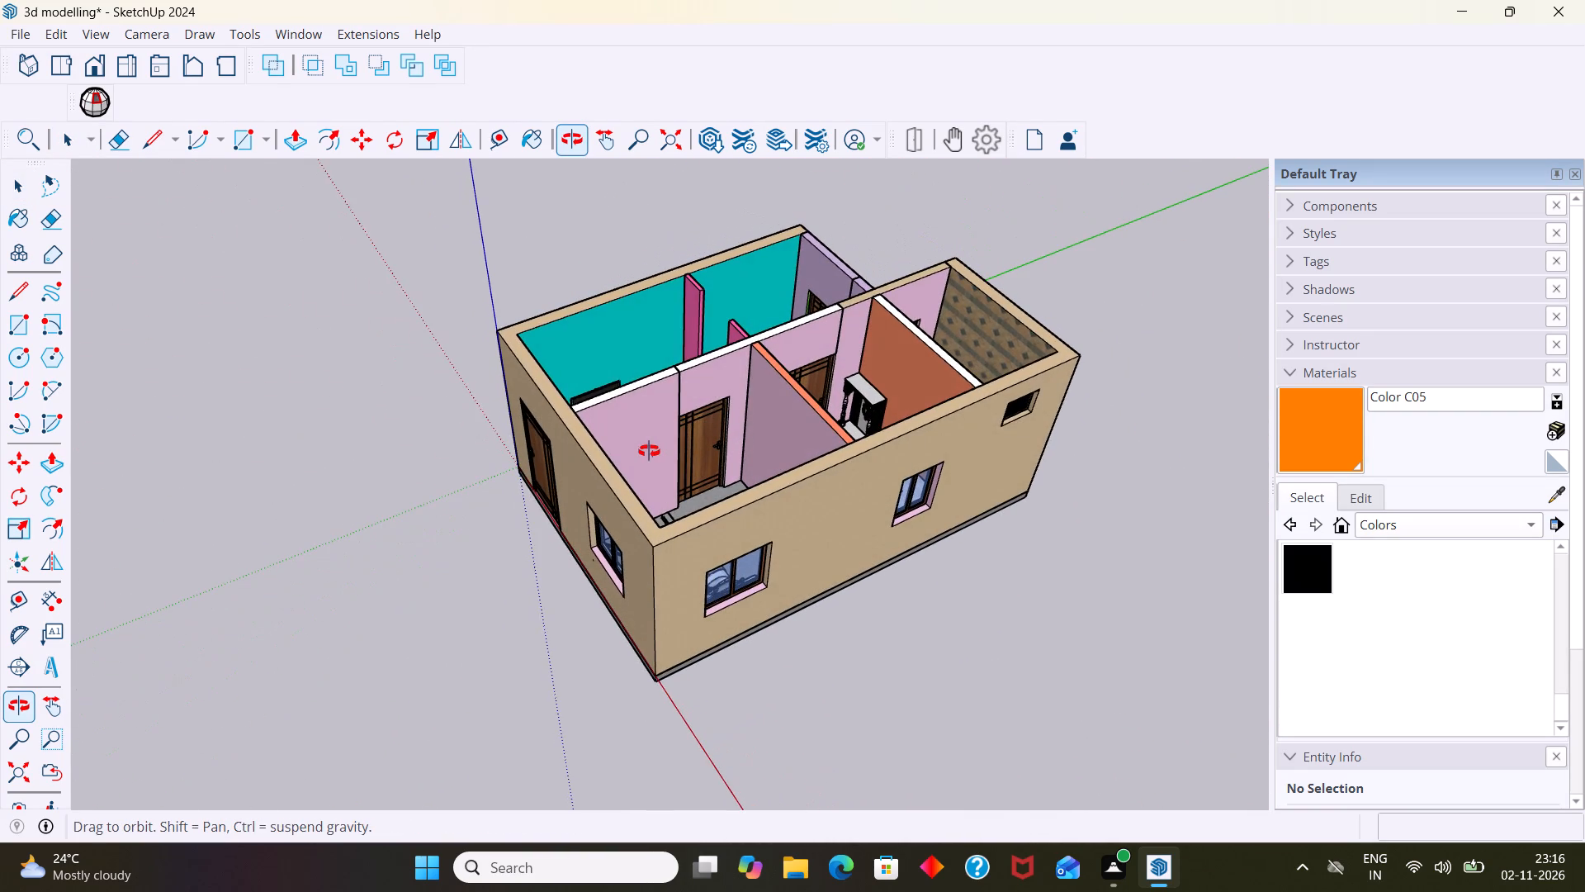
middle_drag(649, 451, 649, 452)
scroll(799, 522, up, 5)
middle_drag(736, 524, 443, 549)
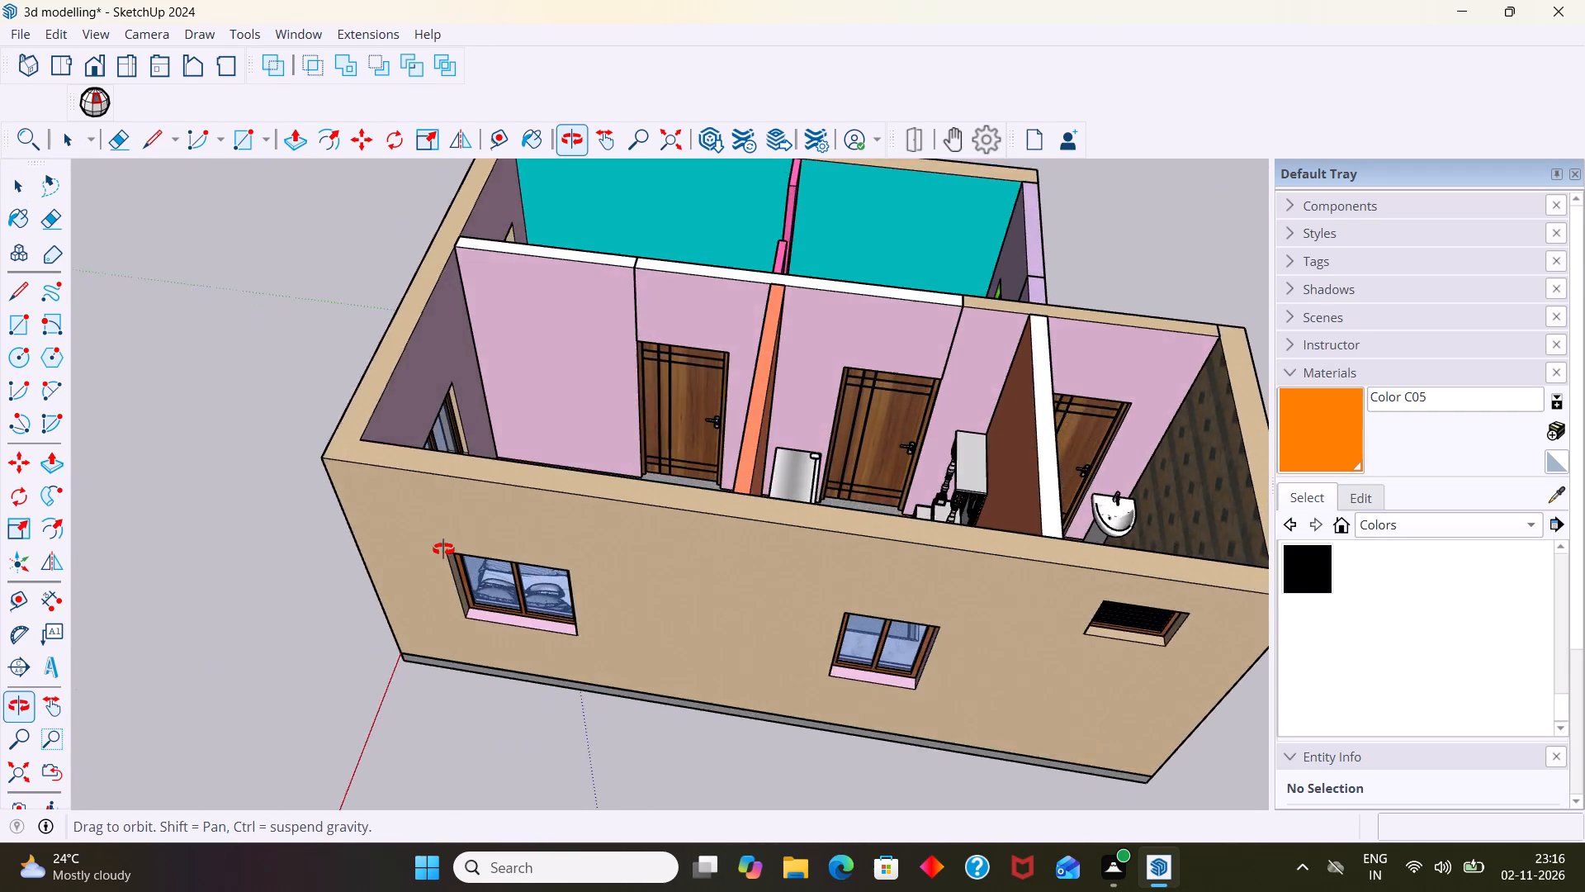
middle_drag(443, 549, 931, 472)
scroll(856, 287, up, 5)
middle_drag(846, 301, 844, 467)
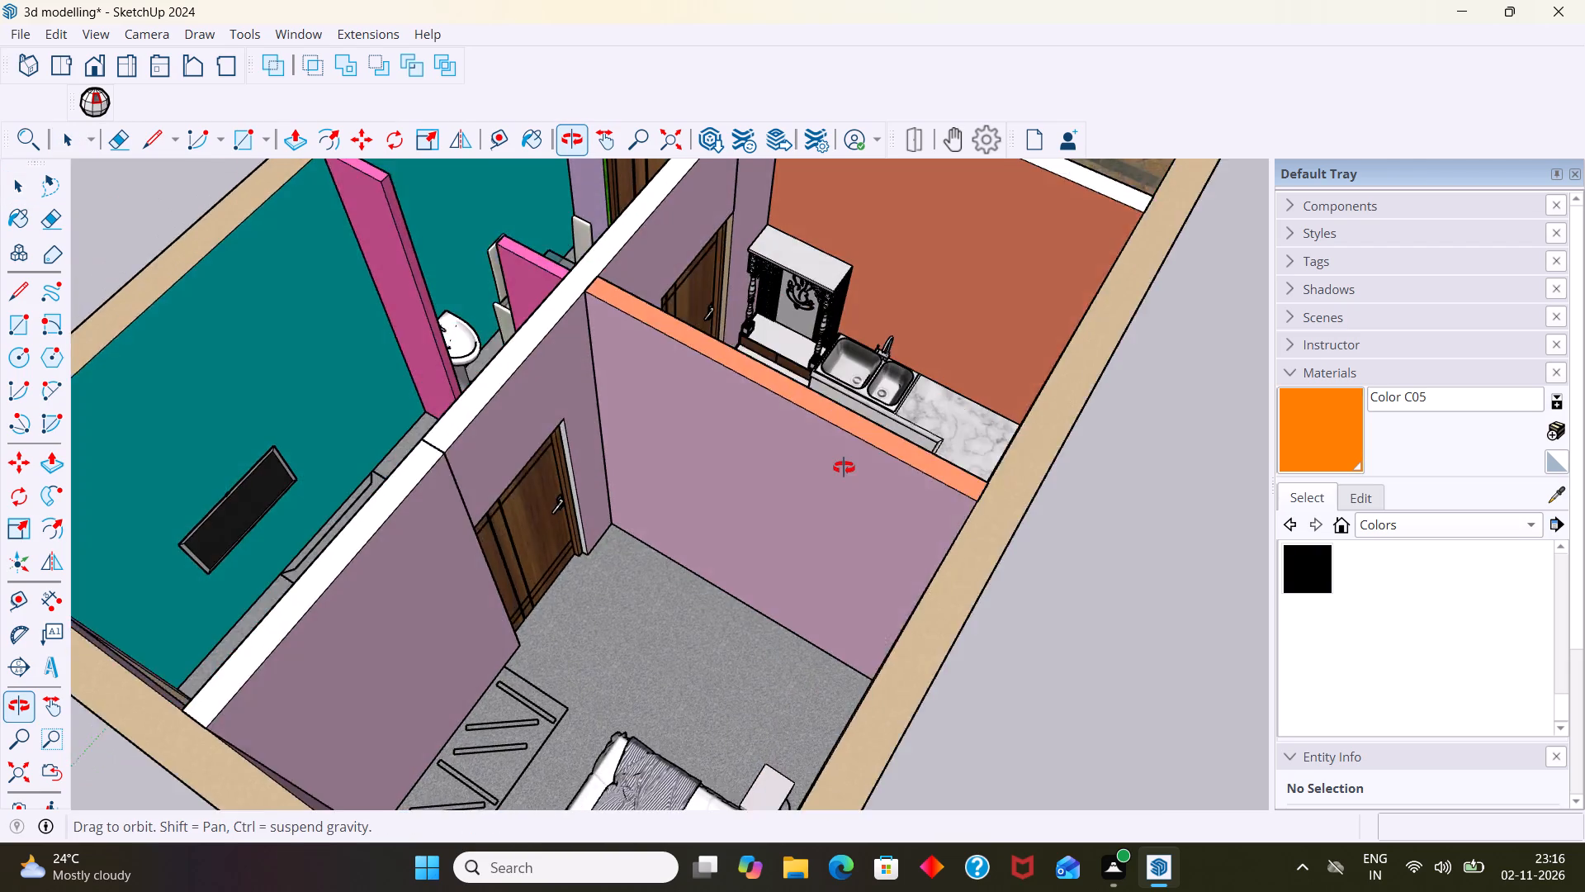
middle_drag(844, 467, 833, 520)
scroll(820, 412, down, 8)
scroll(716, 355, up, 8)
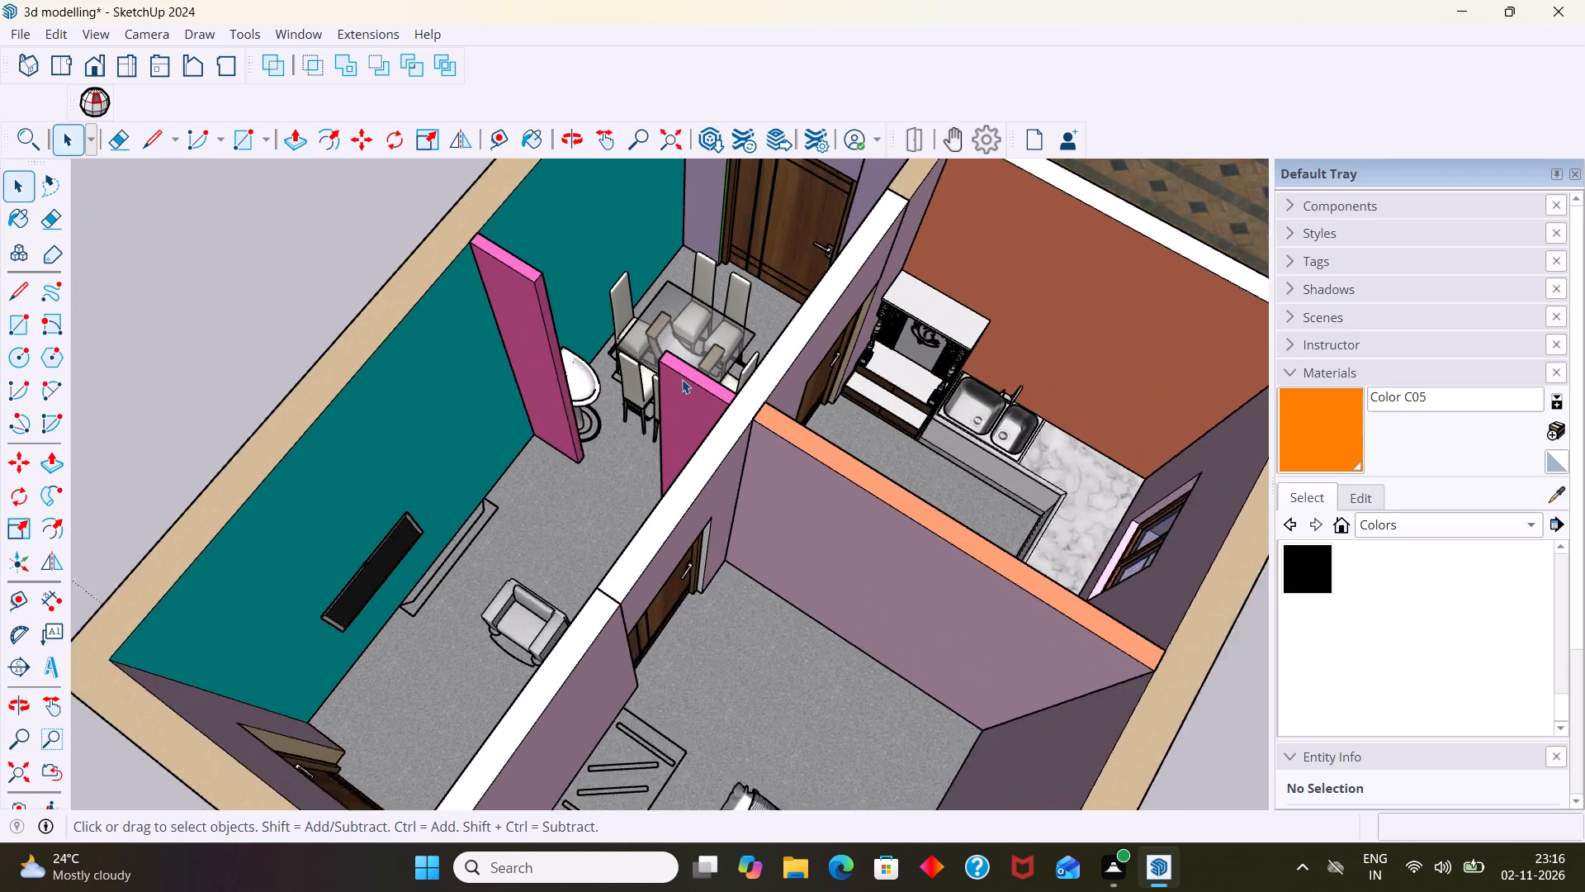
scroll(682, 379, up, 4)
middle_drag(737, 402, 763, 414)
scroll(763, 416, down, 12)
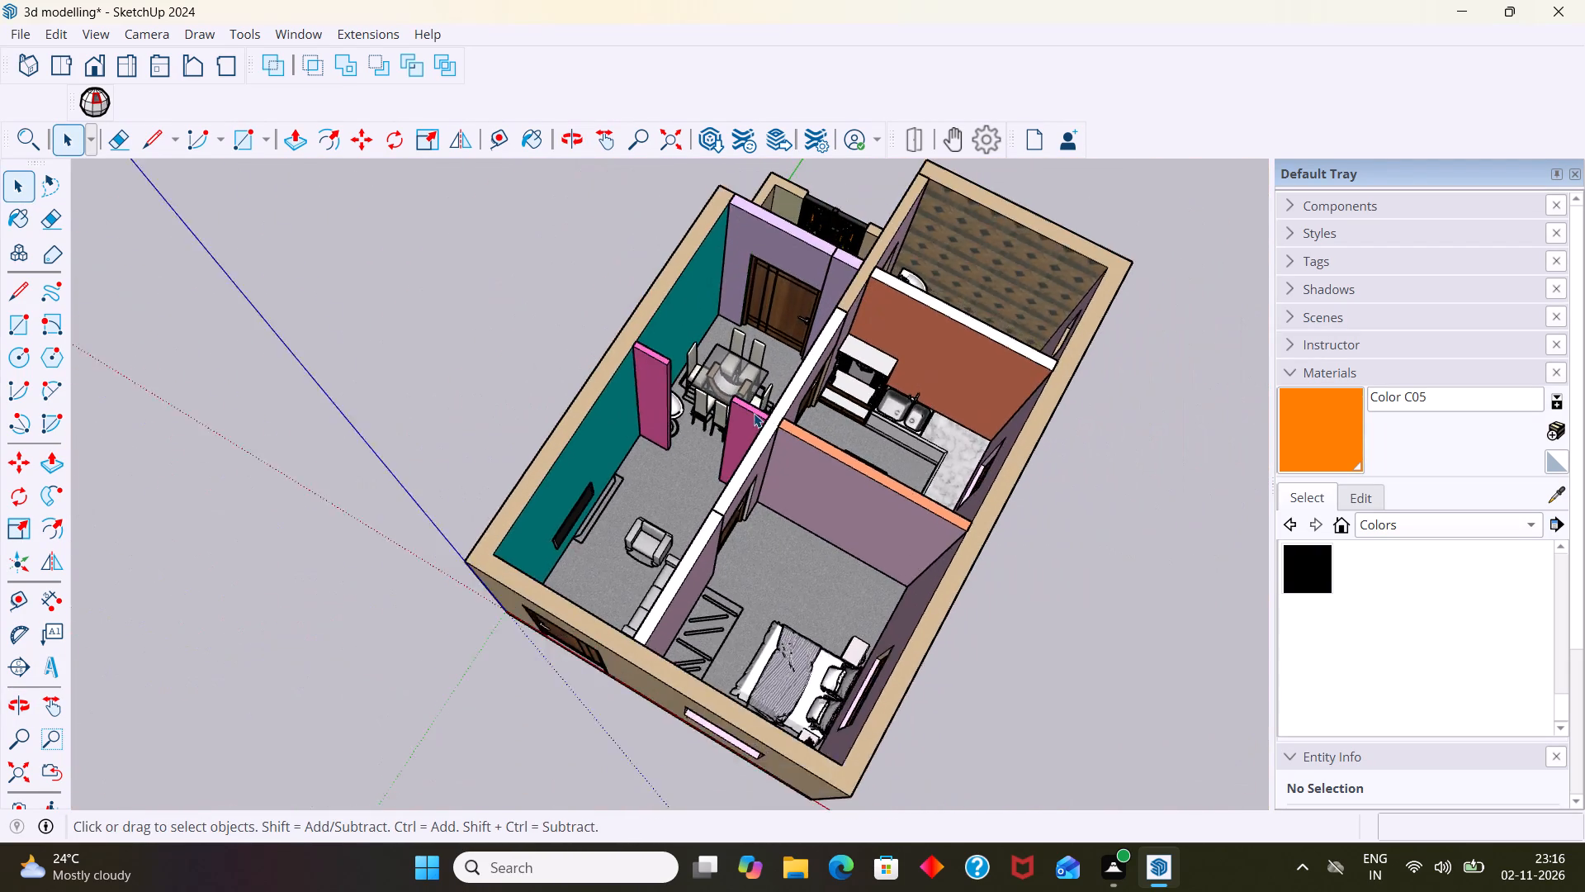
scroll(754, 413, down, 4)
middle_drag(766, 448, 868, 410)
scroll(848, 346, up, 5)
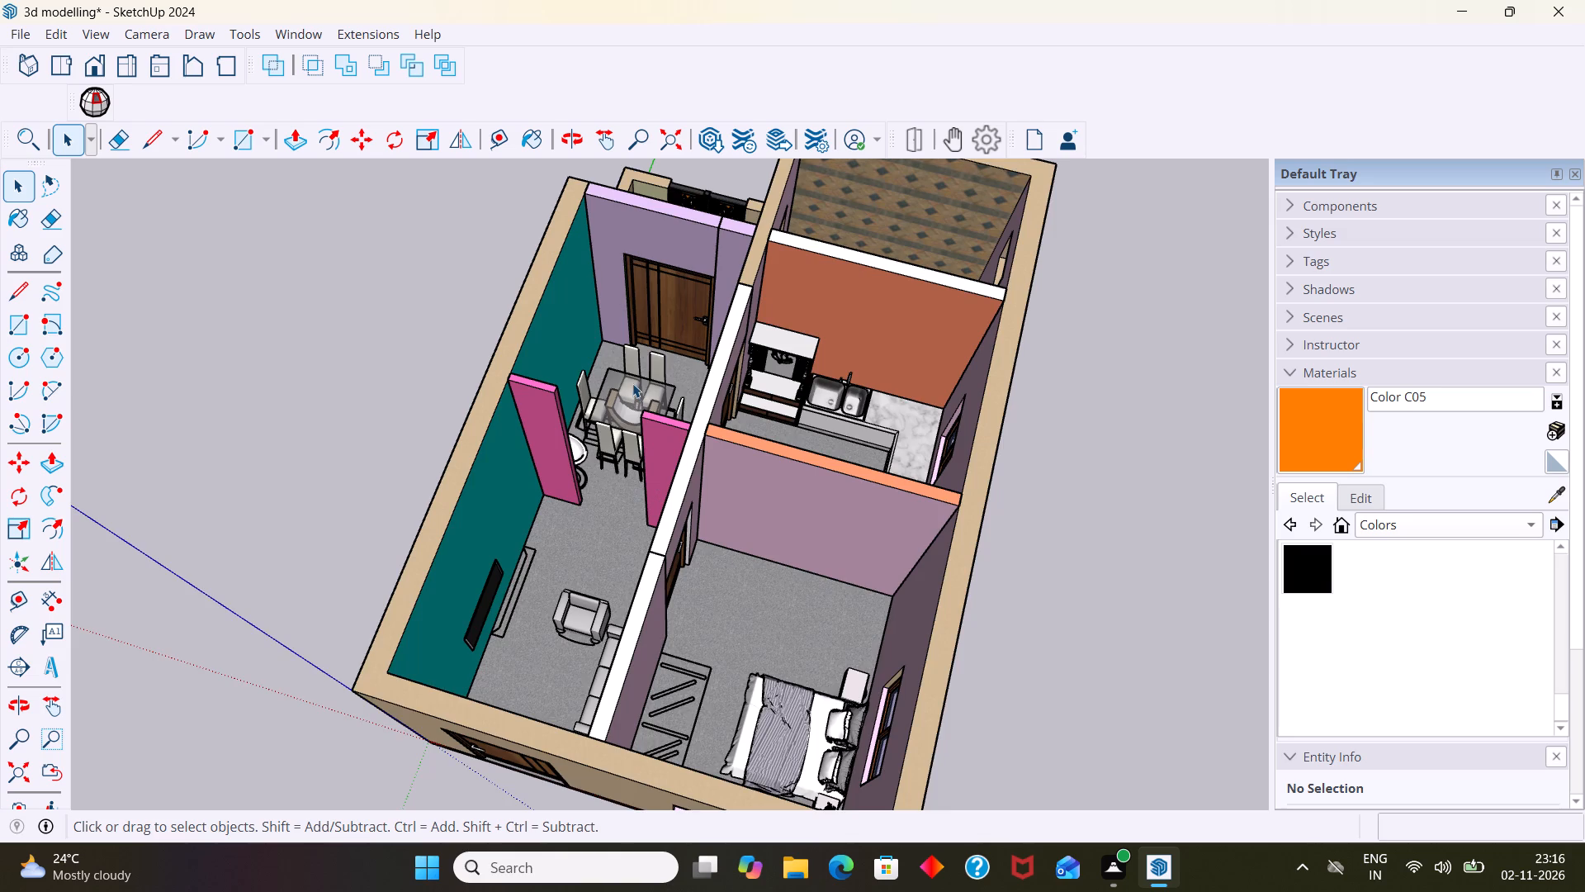
scroll(632, 382, up, 2)
scroll(632, 377, down, 8)
scroll(627, 374, up, 2)
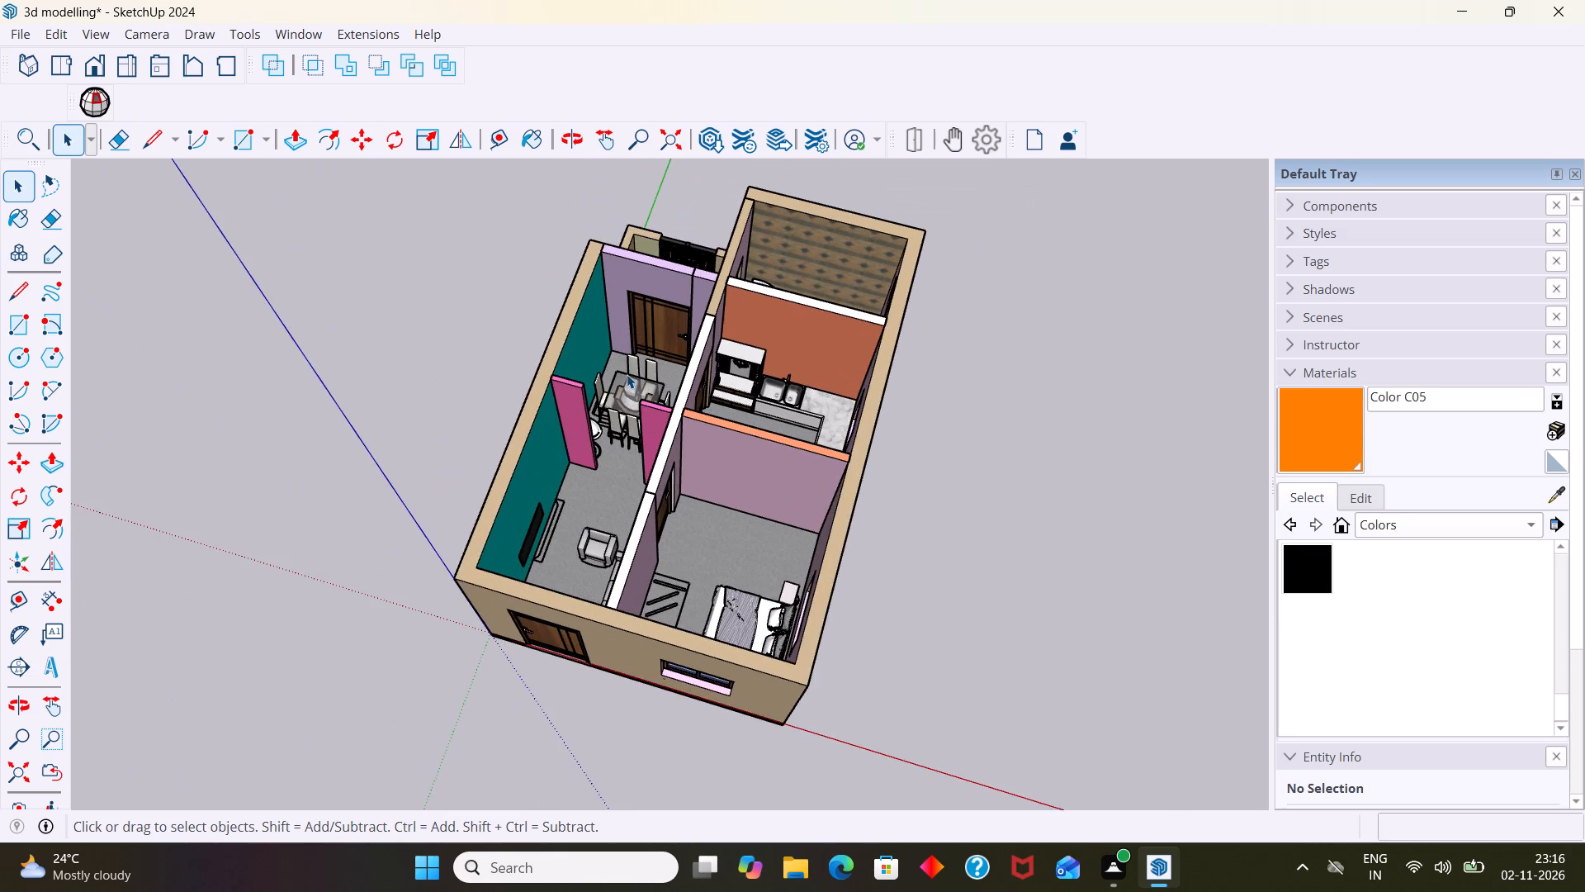
middle_drag(625, 364, 672, 324)
scroll(618, 254, up, 10)
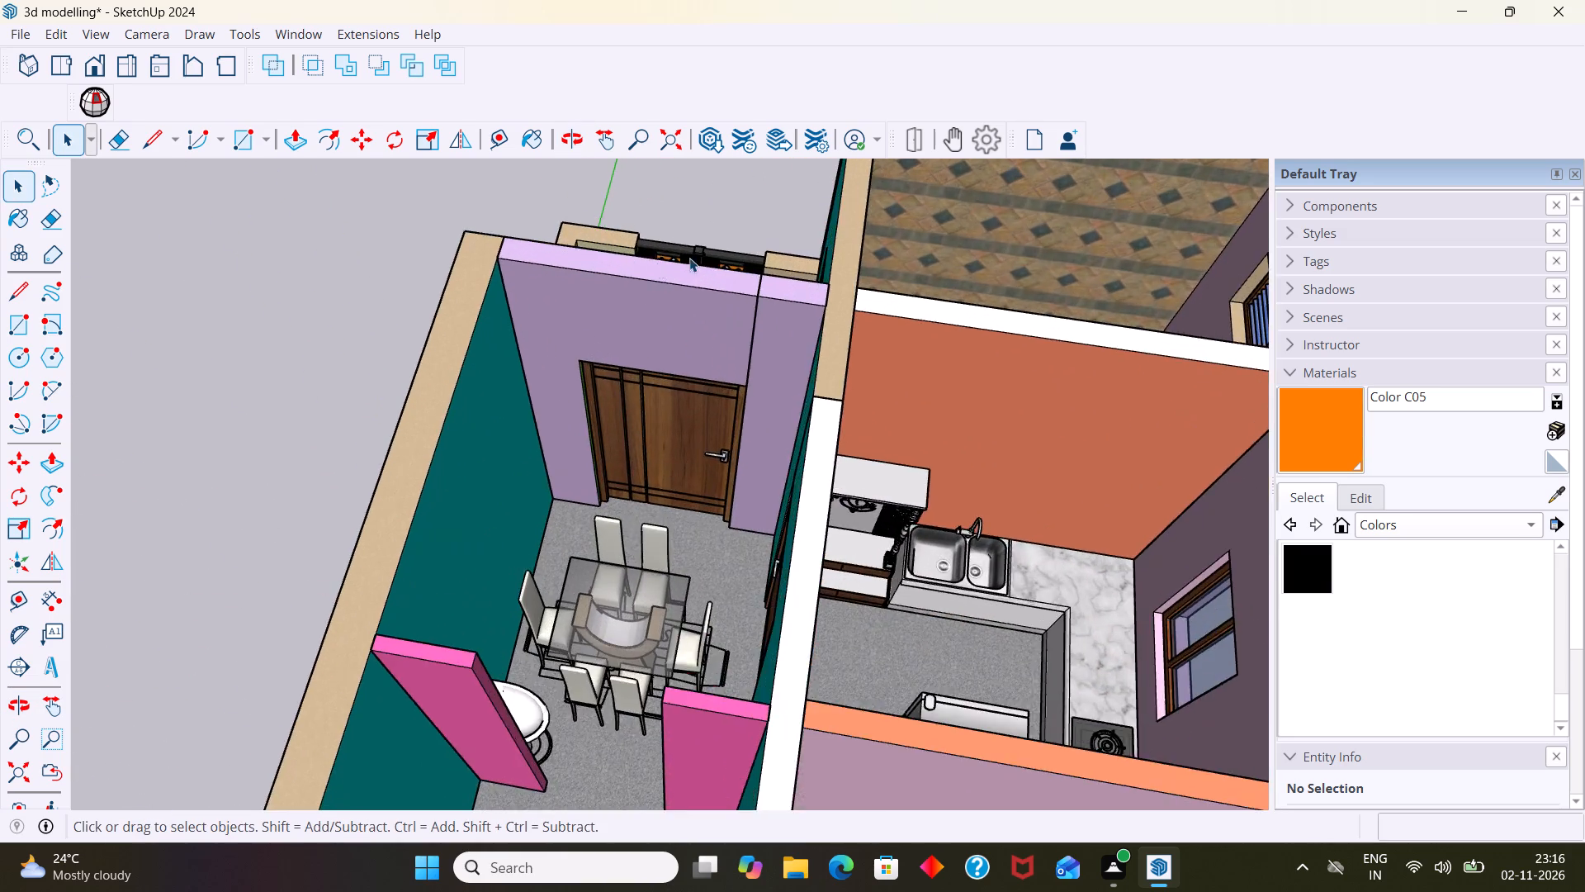
Examine the floor of the entrance porch between the black gate and the two wooden doors.
middle_drag(694, 274, 672, 463)
scroll(669, 299, up, 7)
middle_drag(664, 330, 664, 325)
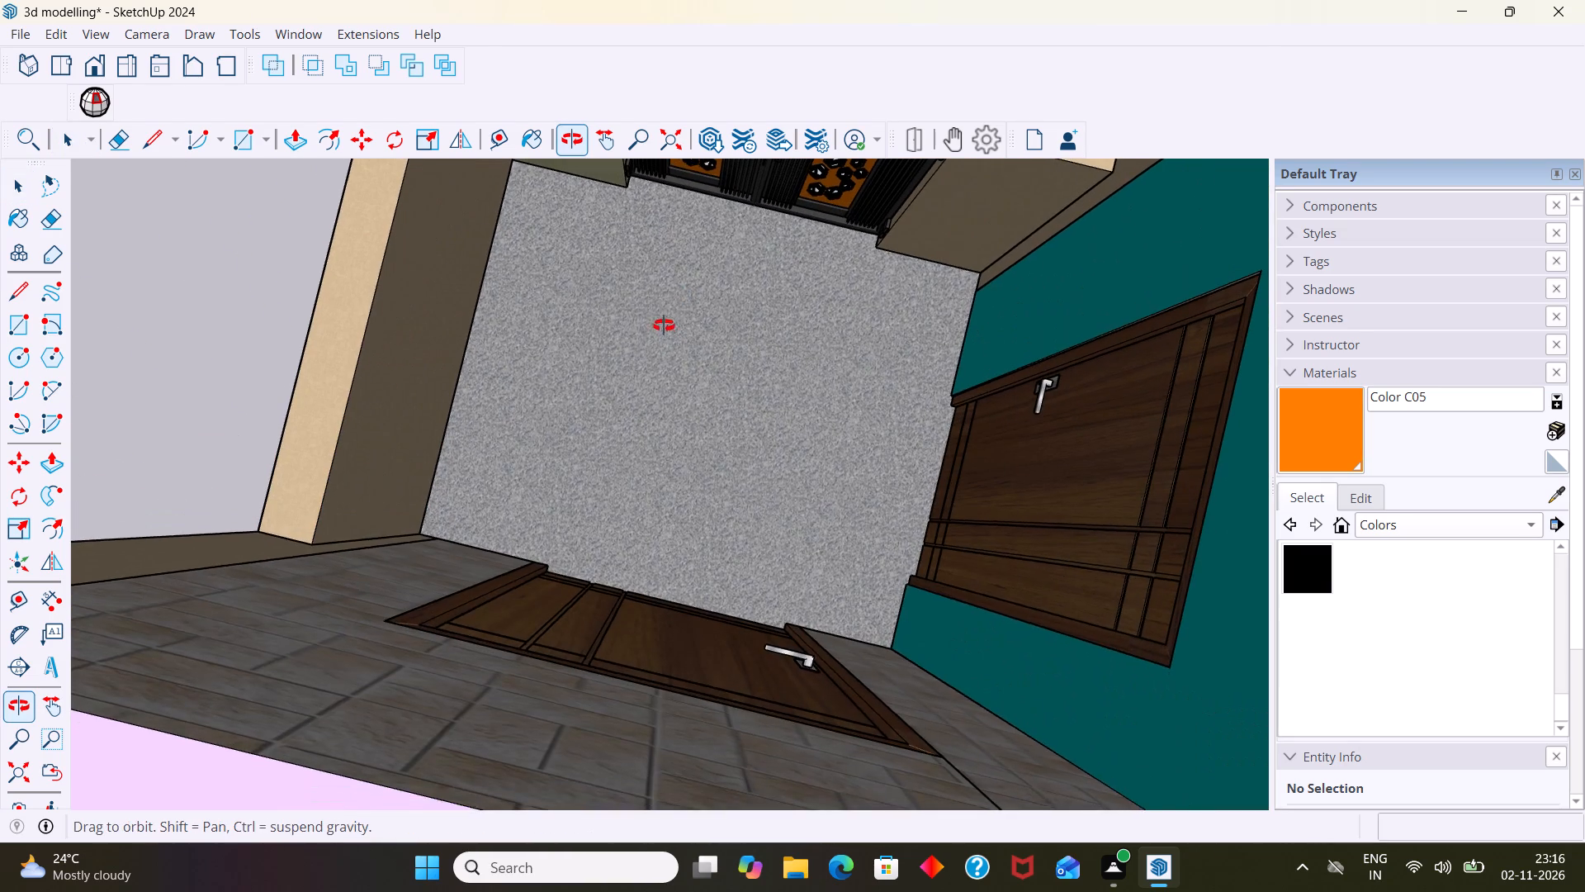
middle_drag(664, 325, 640, 318)
scroll(642, 312, up, 5)
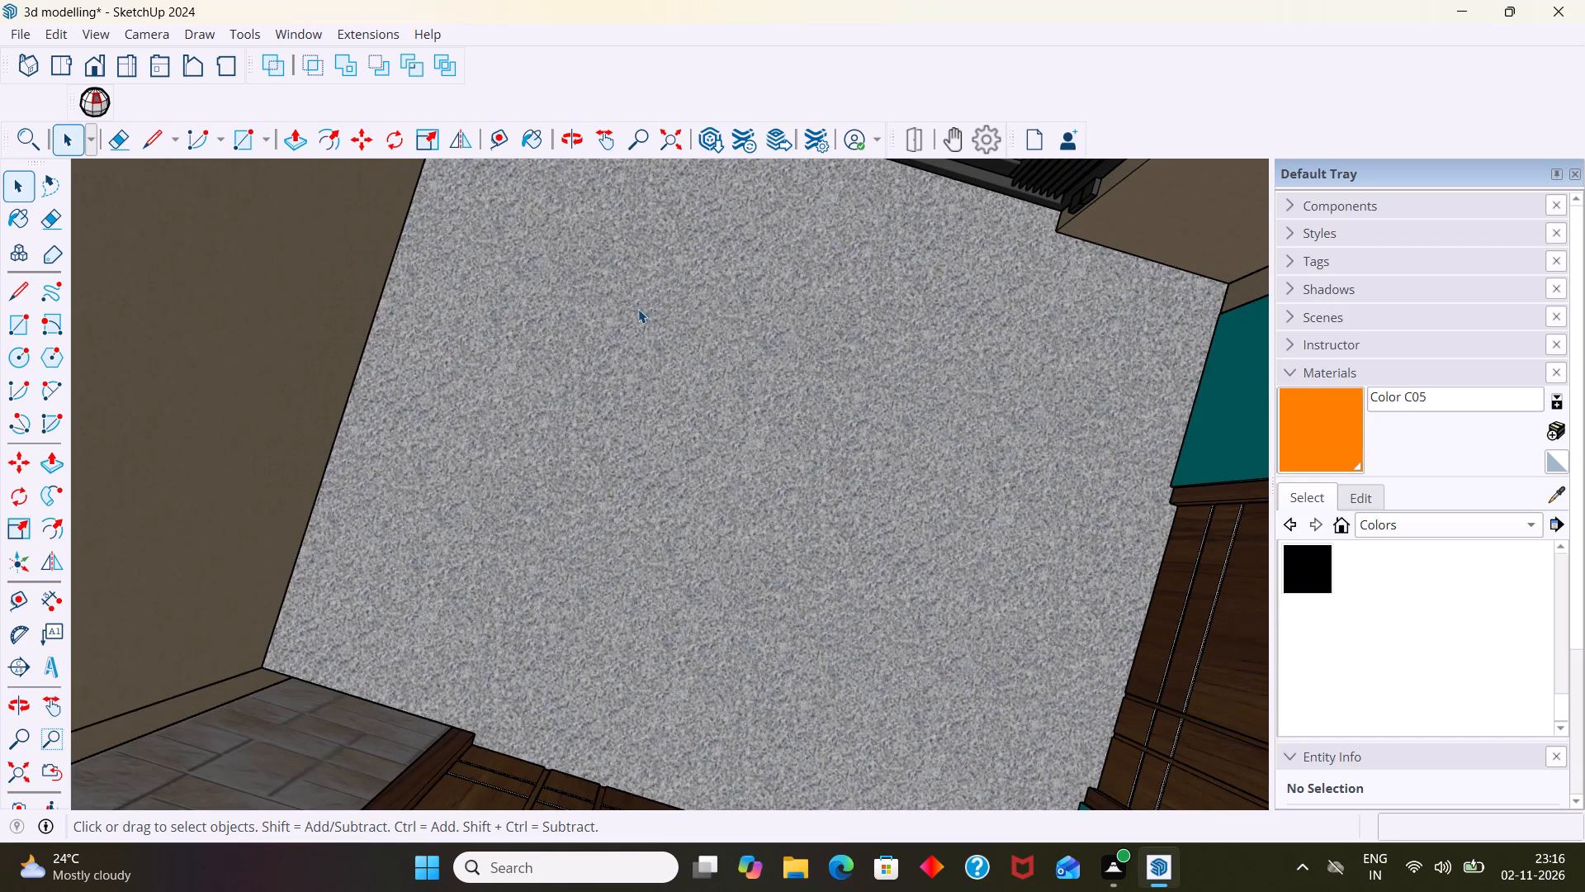
scroll(638, 309, down, 7)
middle_drag(655, 334, 525, 298)
scroll(845, 376, up, 2)
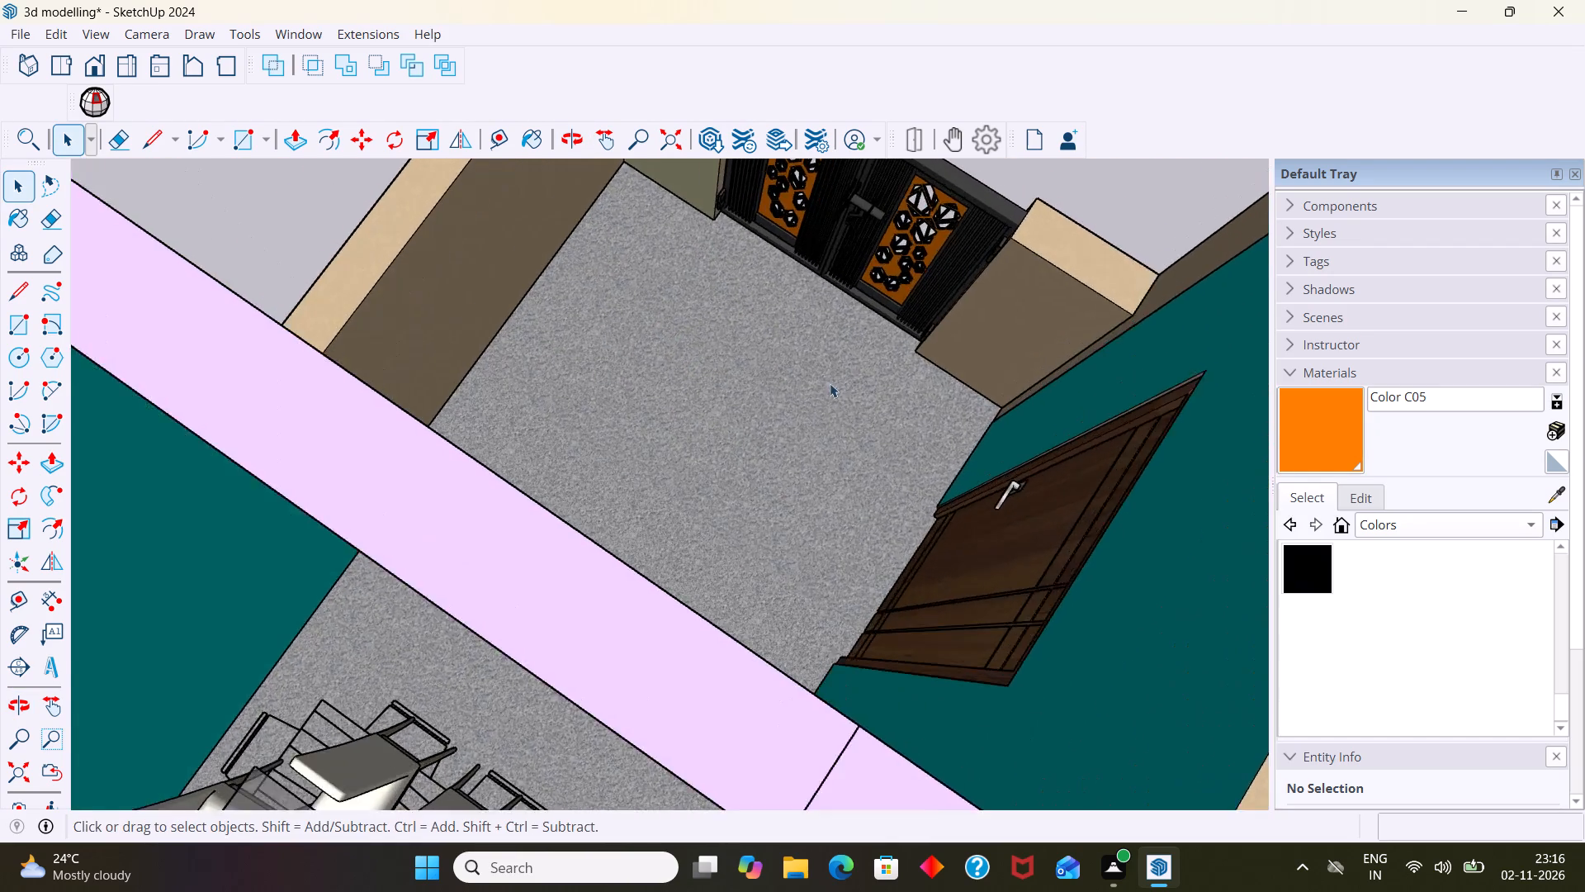
scroll(830, 383, up, 5)
scroll(830, 386, down, 6)
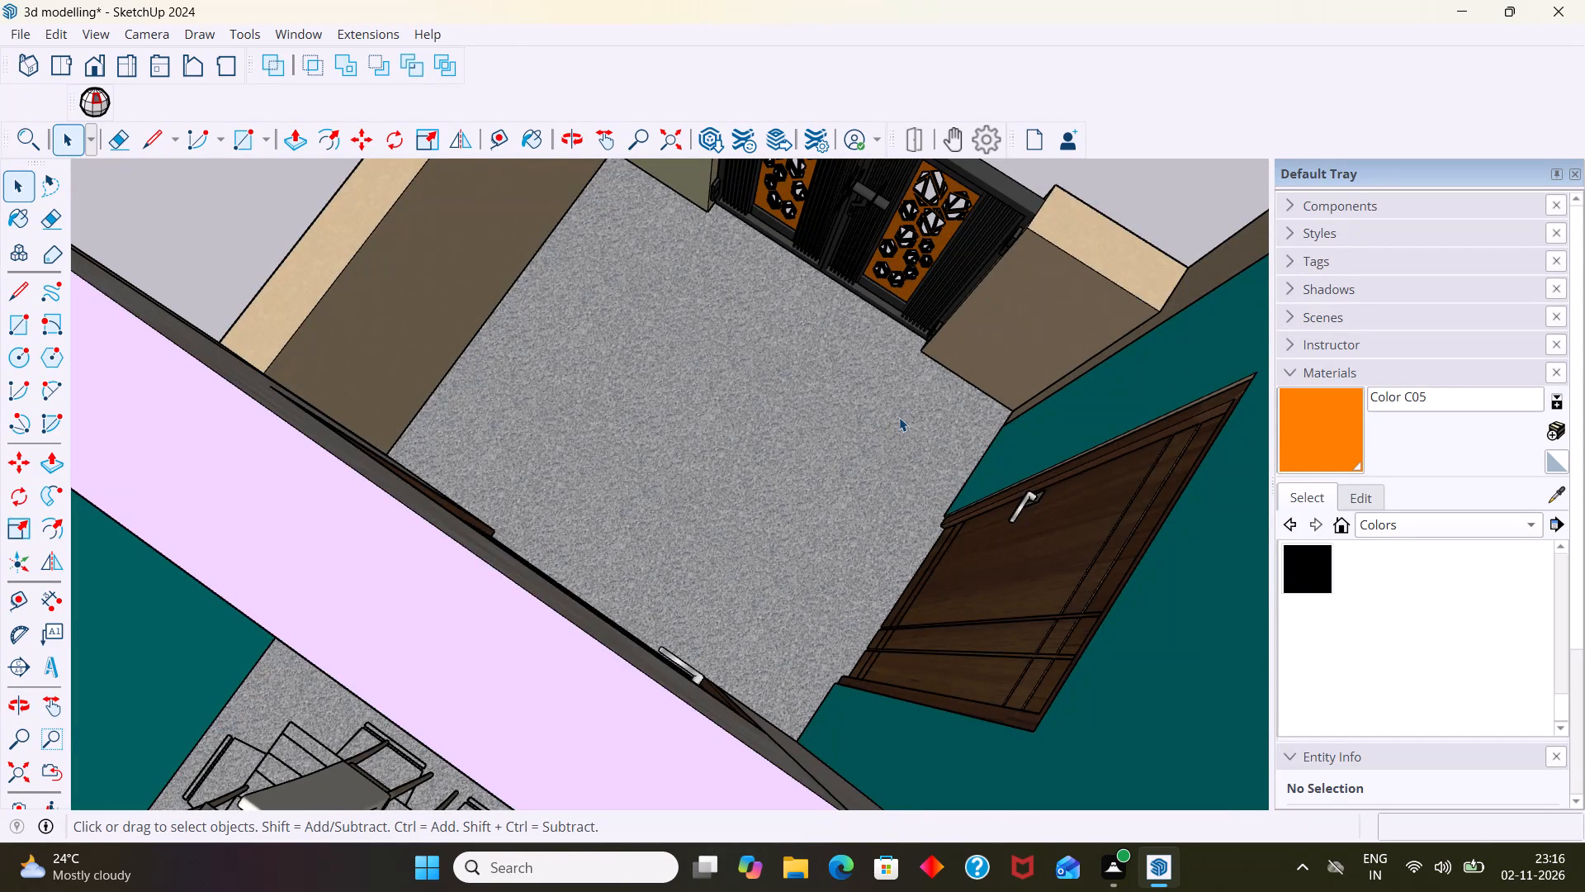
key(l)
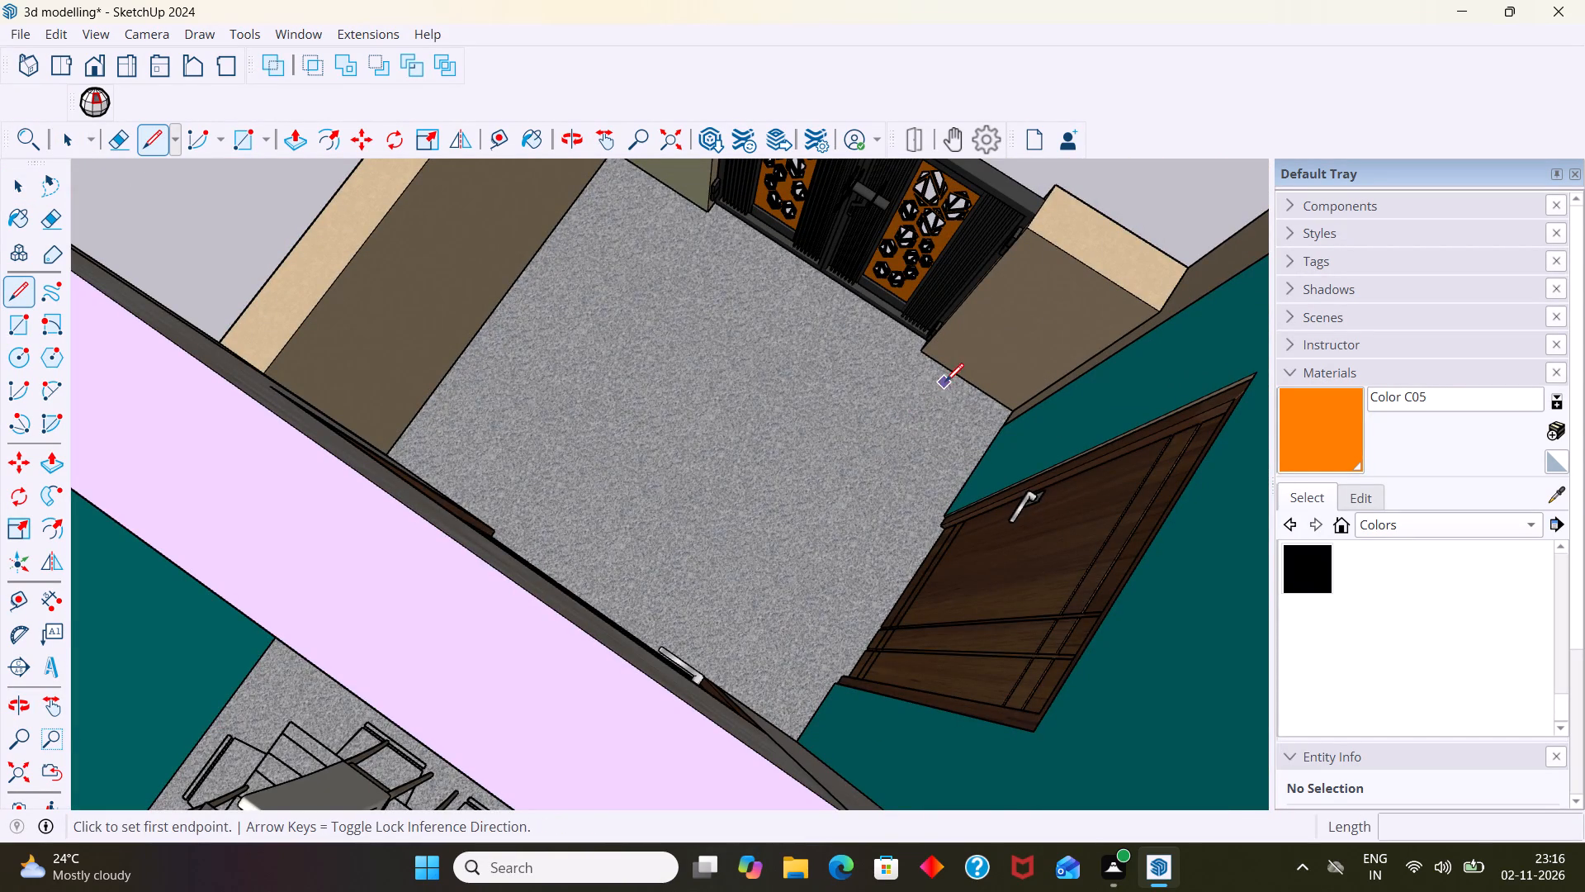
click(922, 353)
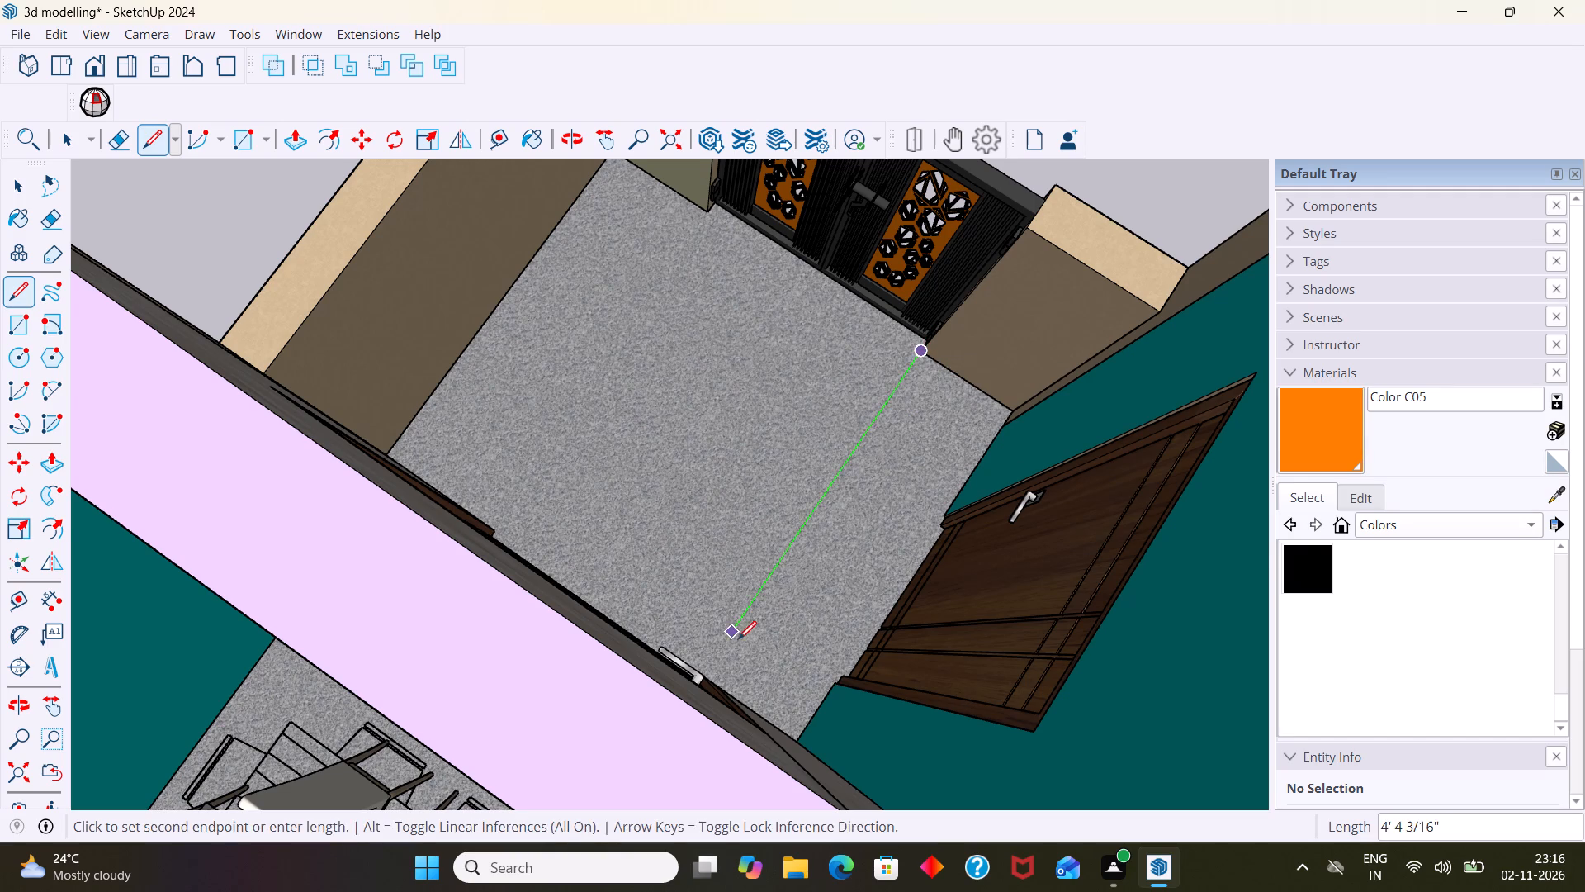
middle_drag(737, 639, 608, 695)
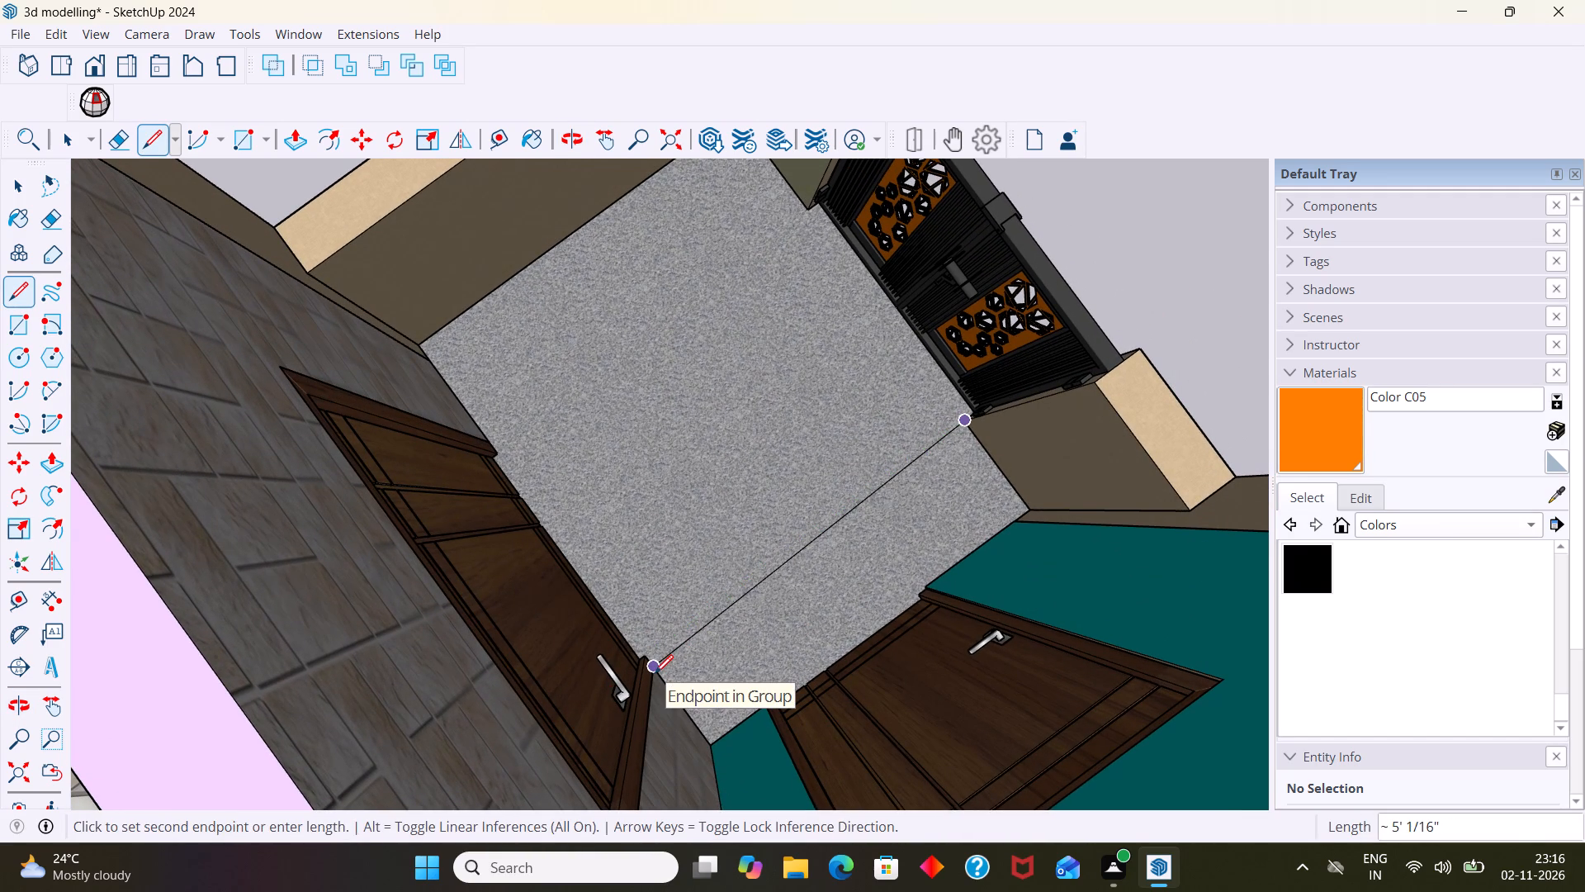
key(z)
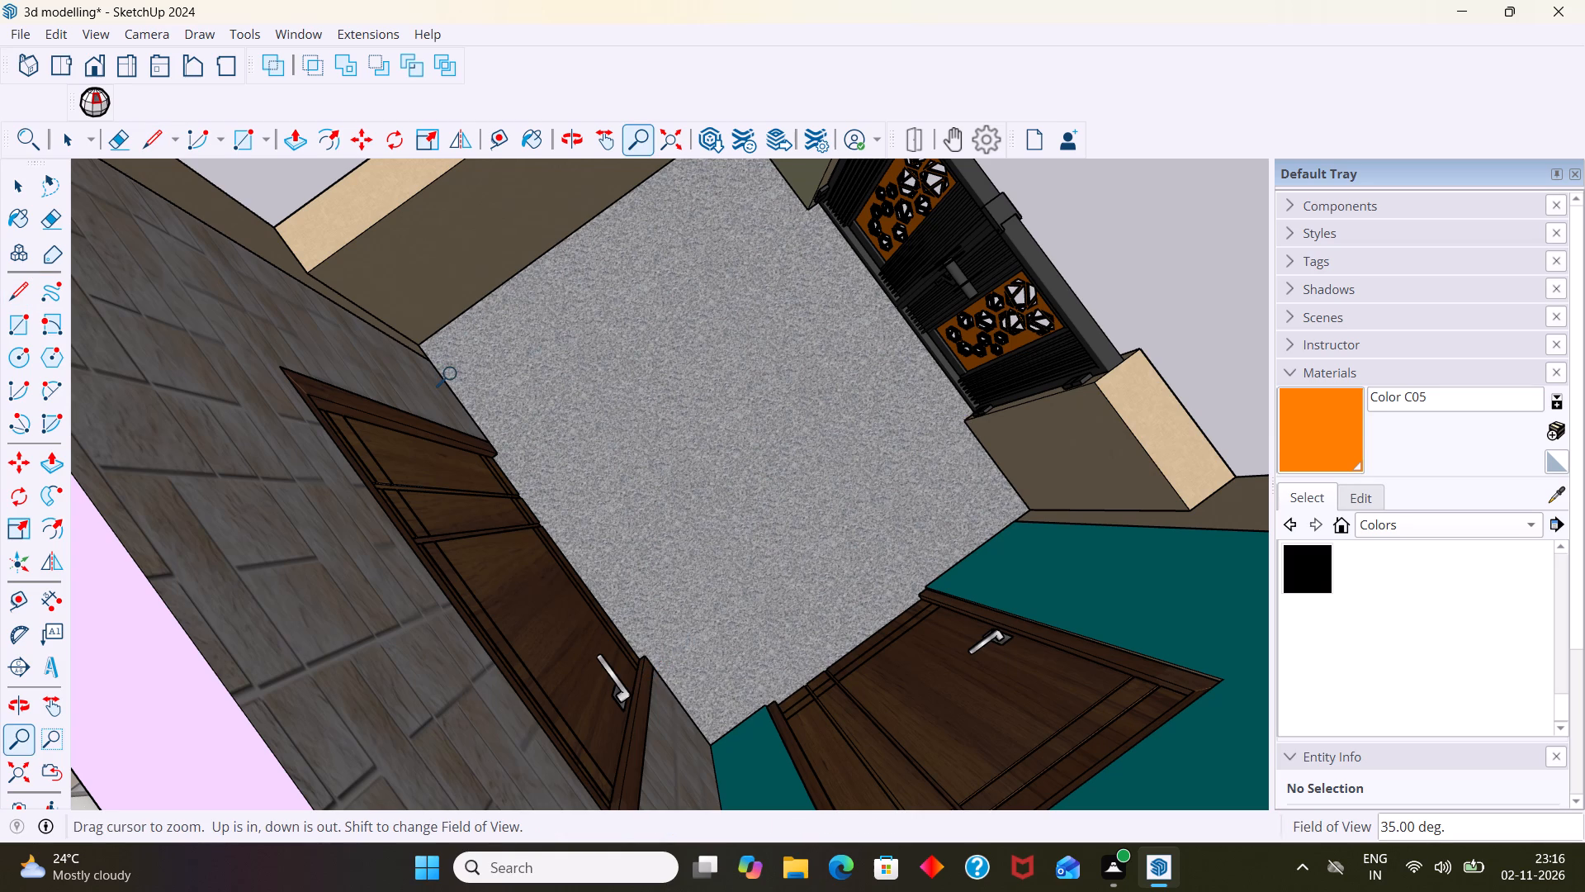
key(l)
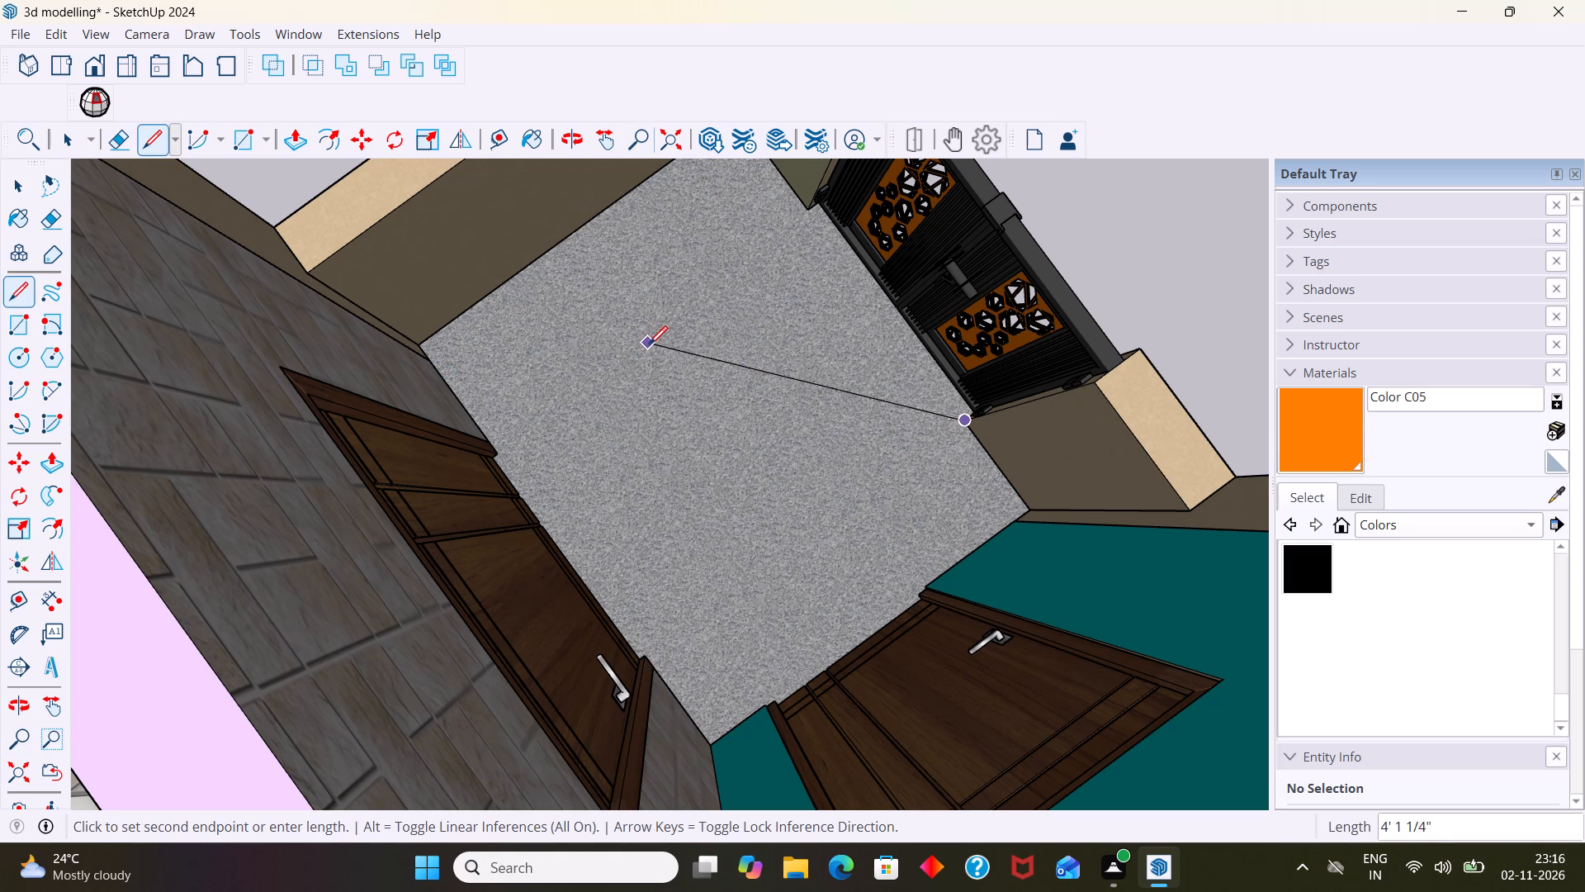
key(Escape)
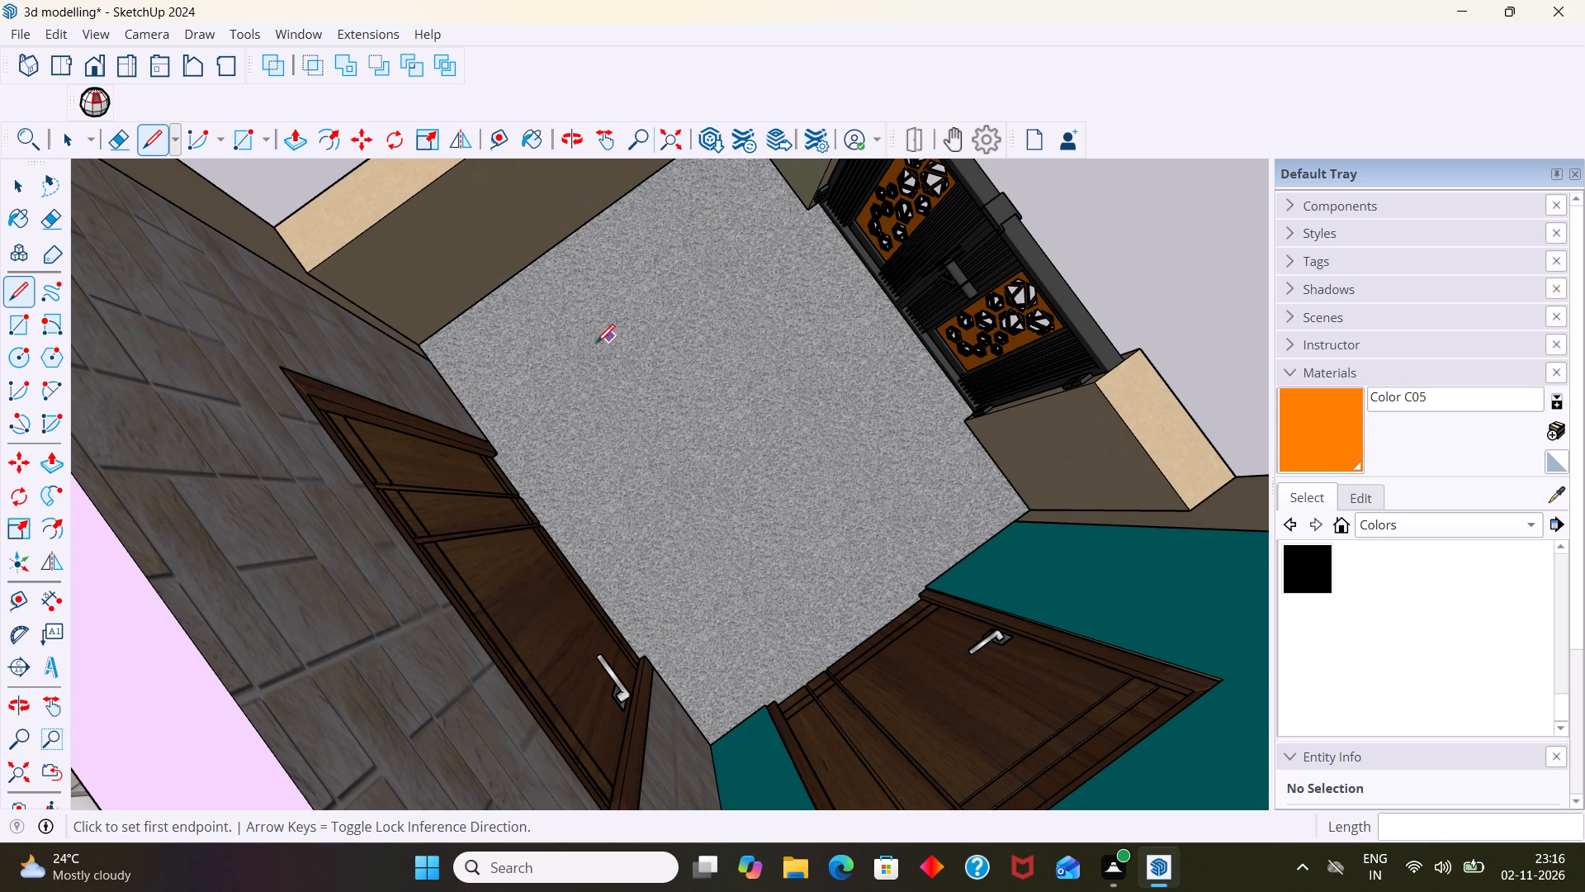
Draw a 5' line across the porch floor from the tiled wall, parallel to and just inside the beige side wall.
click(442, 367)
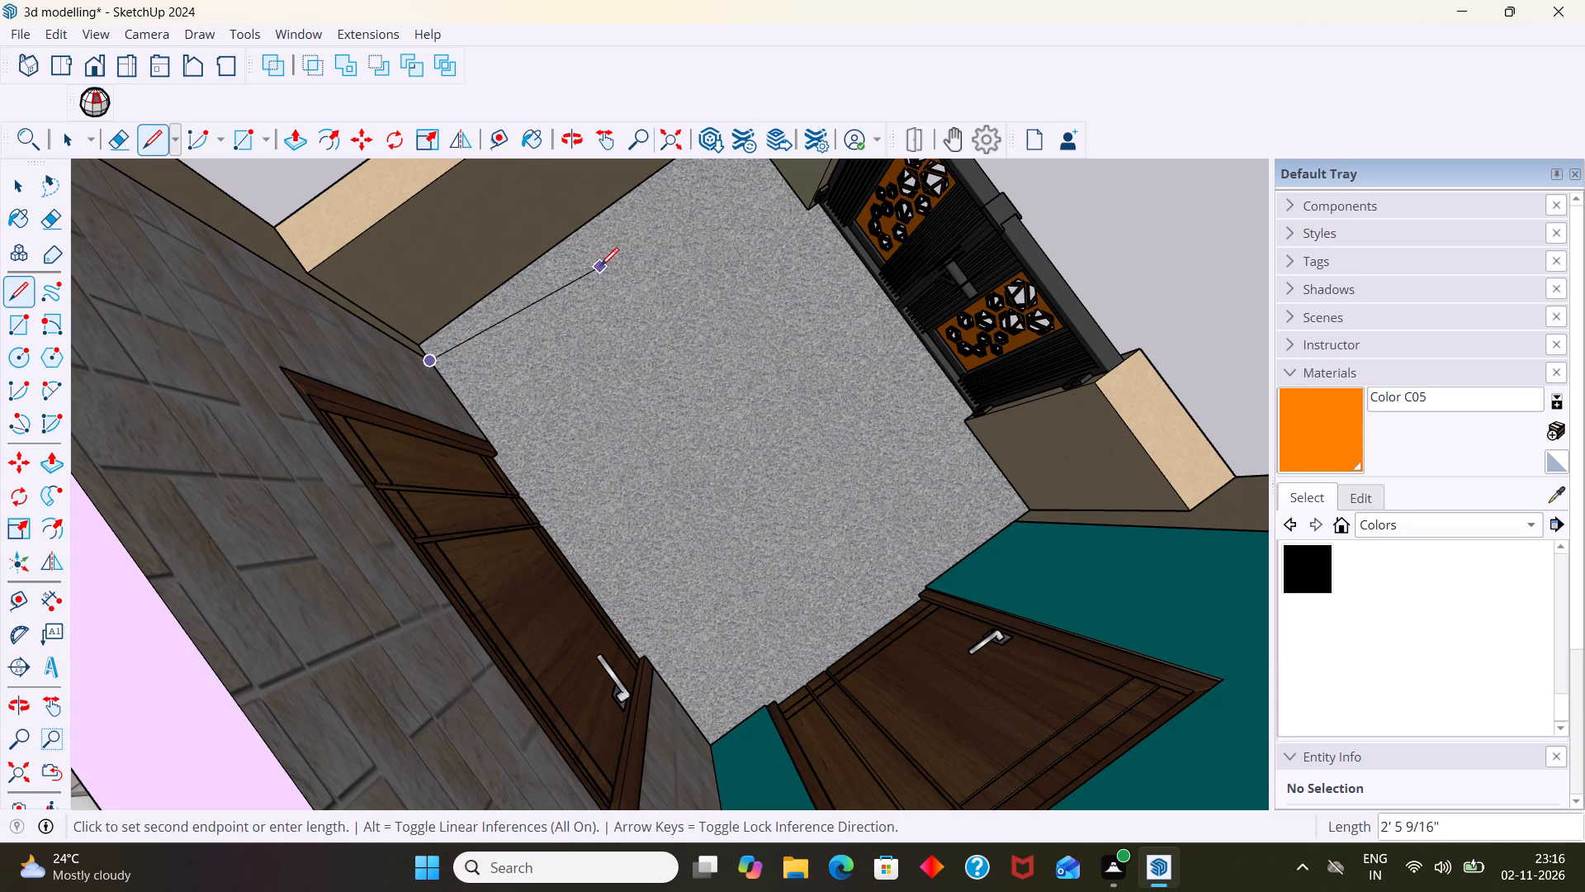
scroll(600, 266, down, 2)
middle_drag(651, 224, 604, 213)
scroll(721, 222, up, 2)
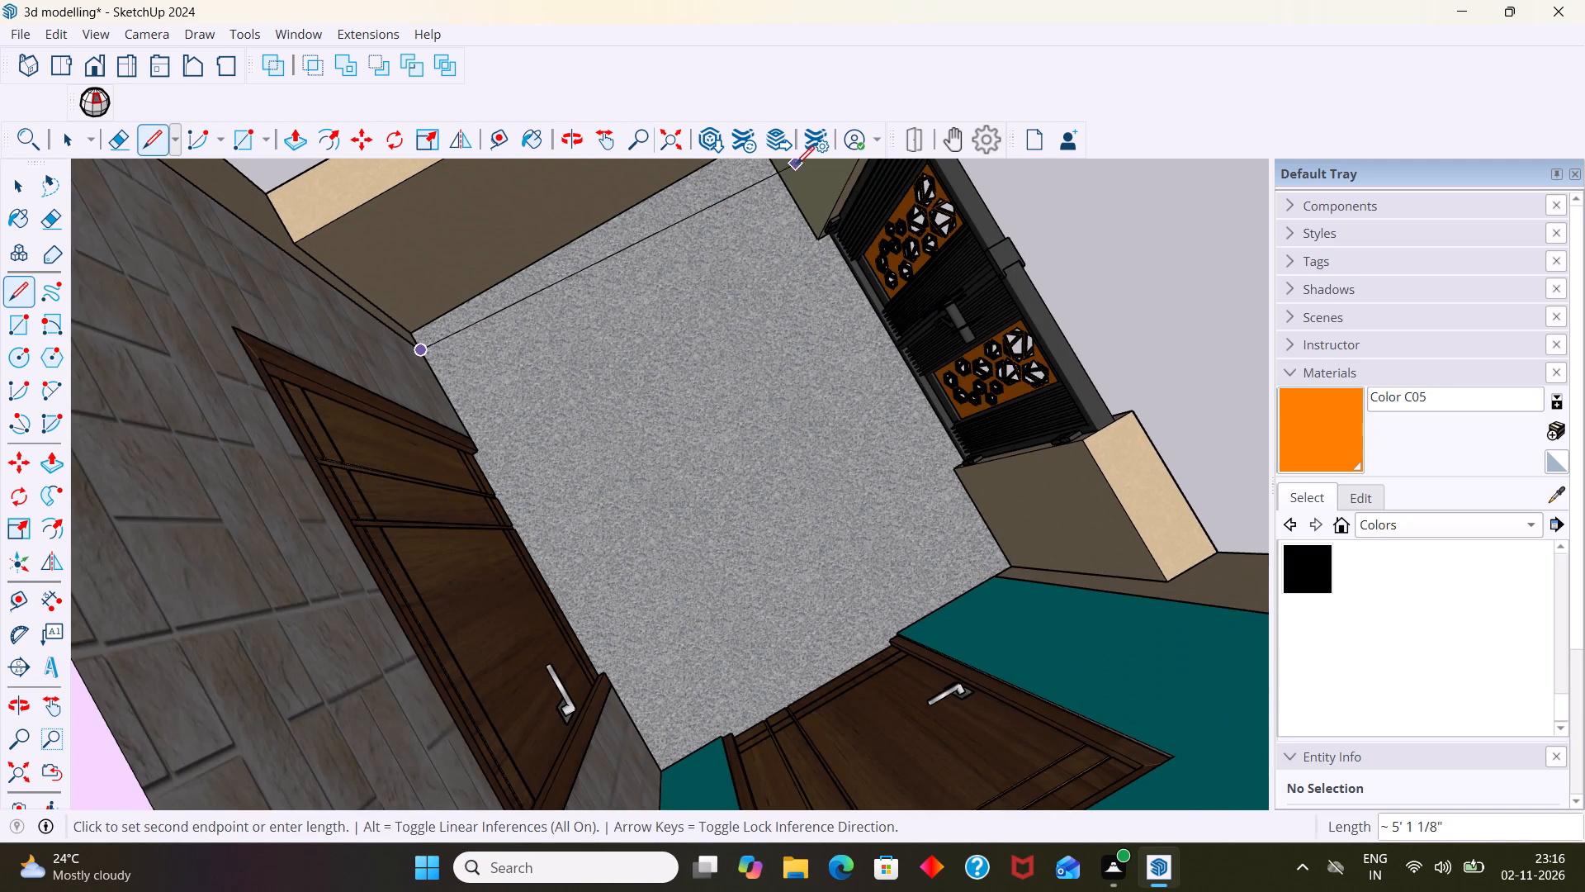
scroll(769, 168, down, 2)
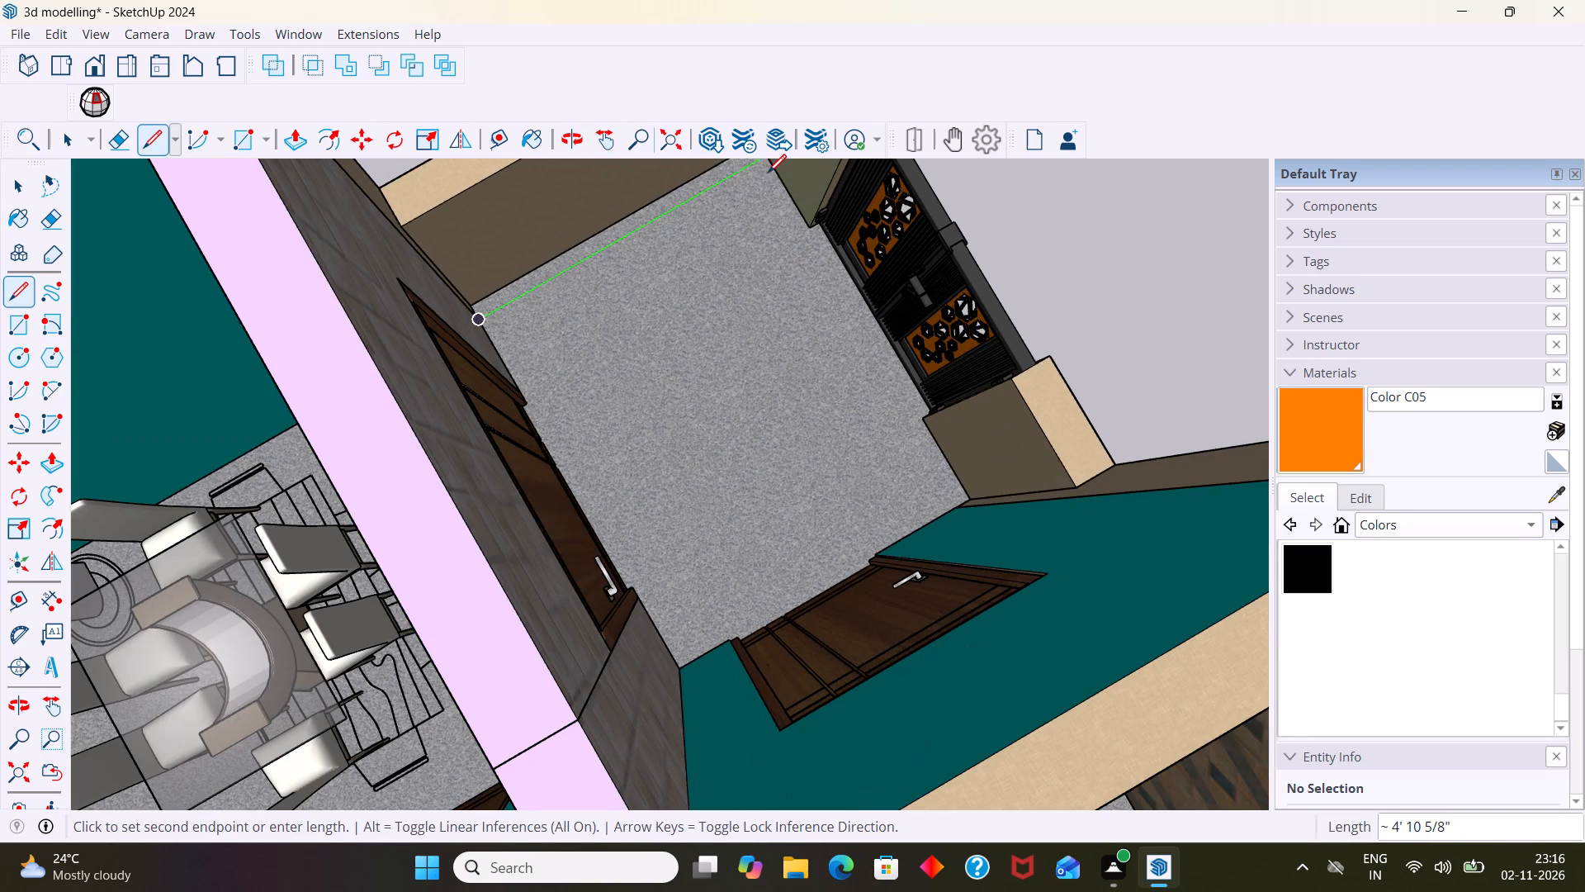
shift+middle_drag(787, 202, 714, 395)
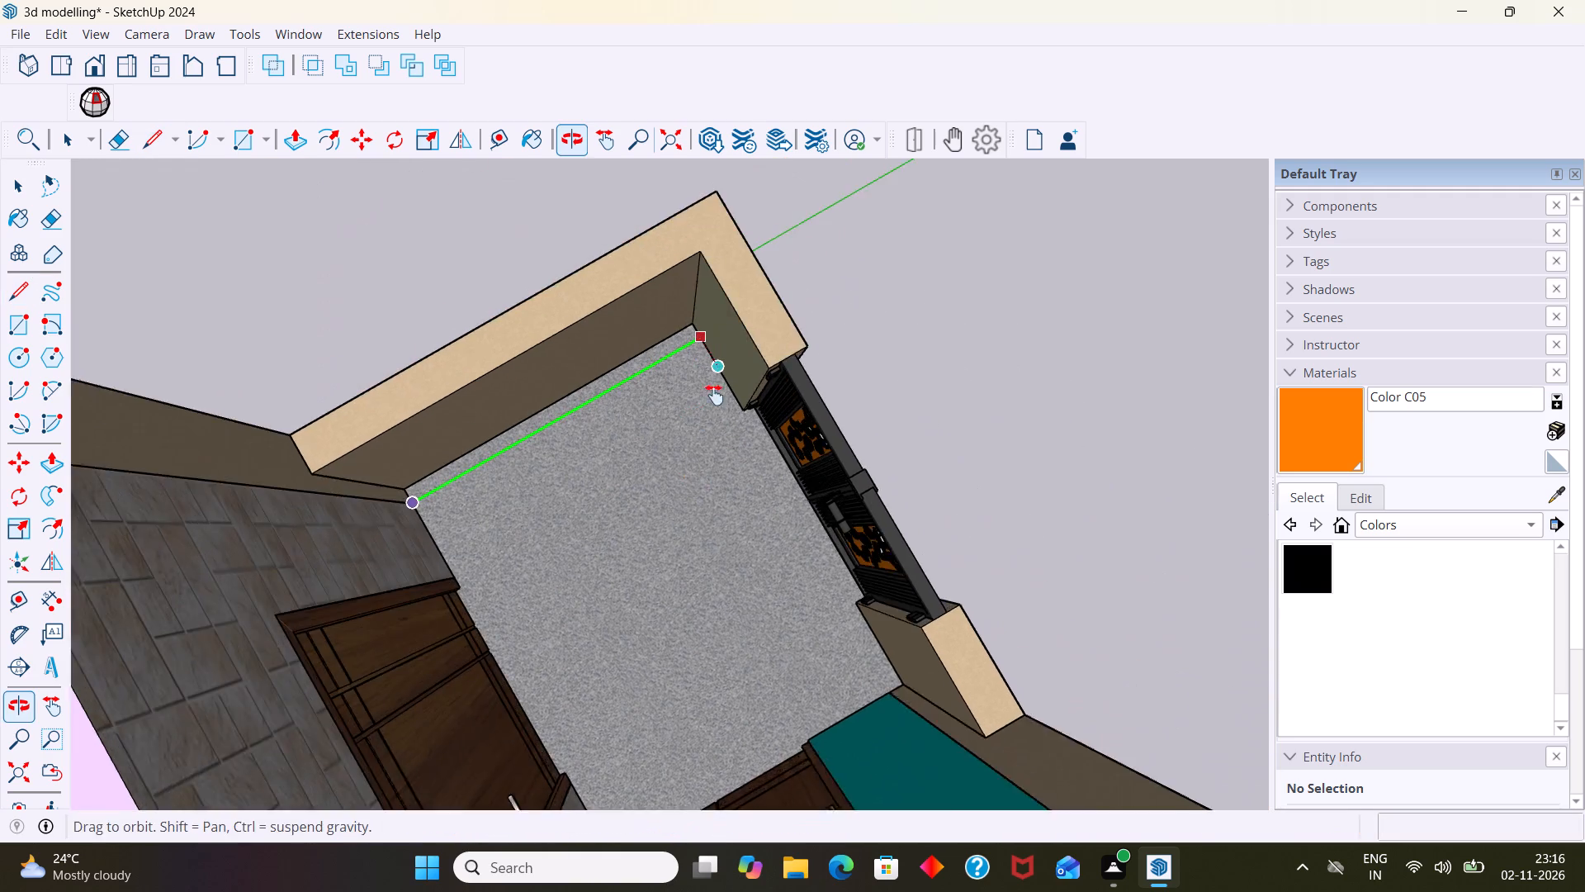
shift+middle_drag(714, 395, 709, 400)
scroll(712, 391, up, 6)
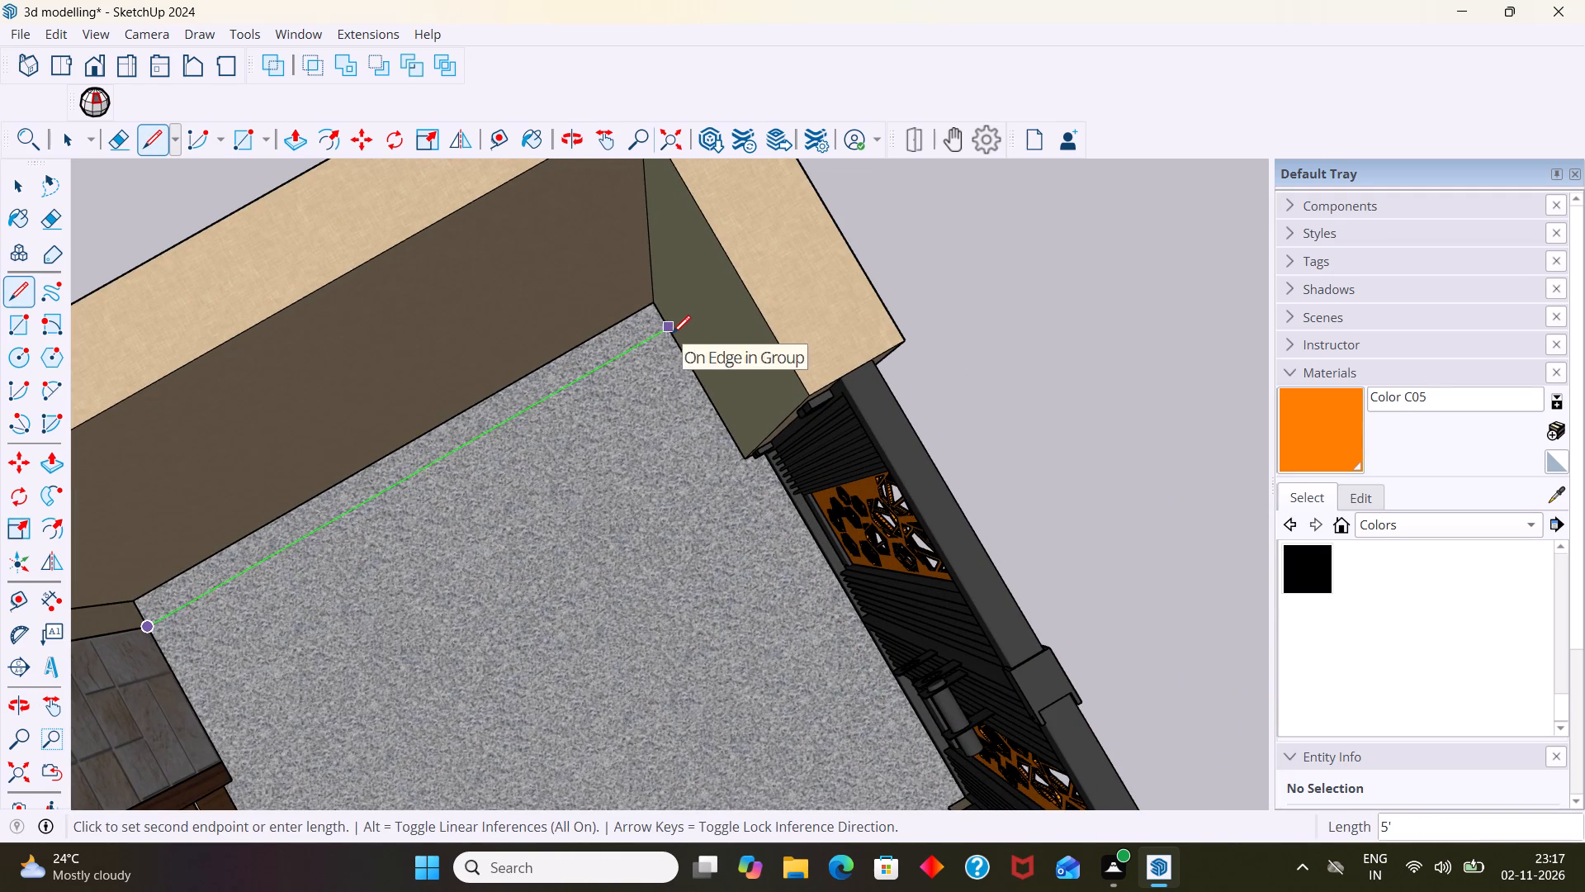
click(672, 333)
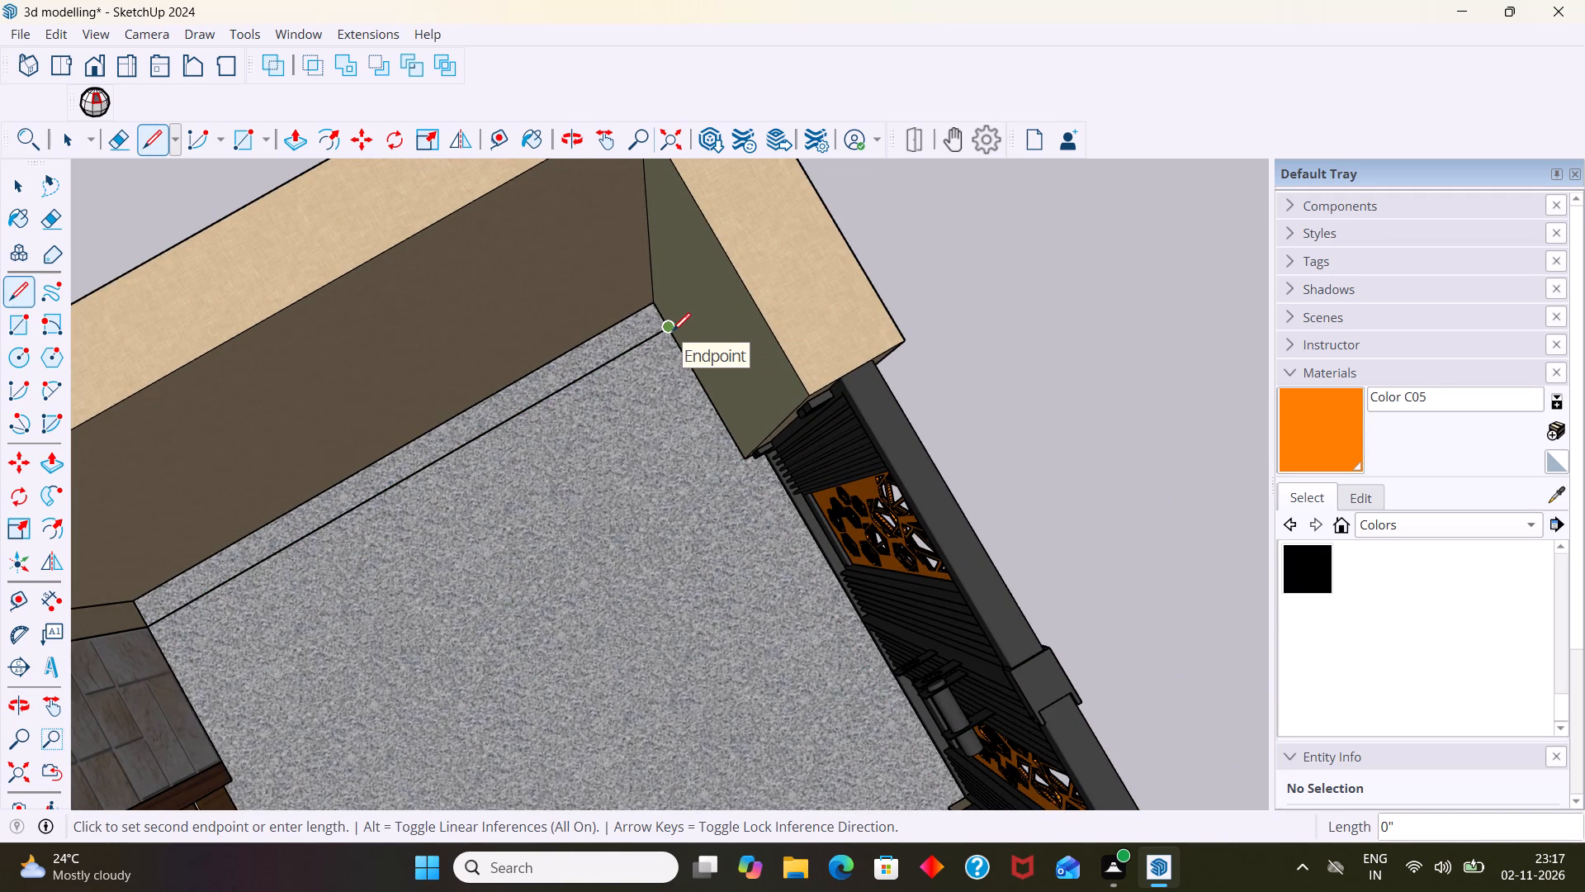
Measure the length of the line across the porch floor with the Tape Measure.
key(space)
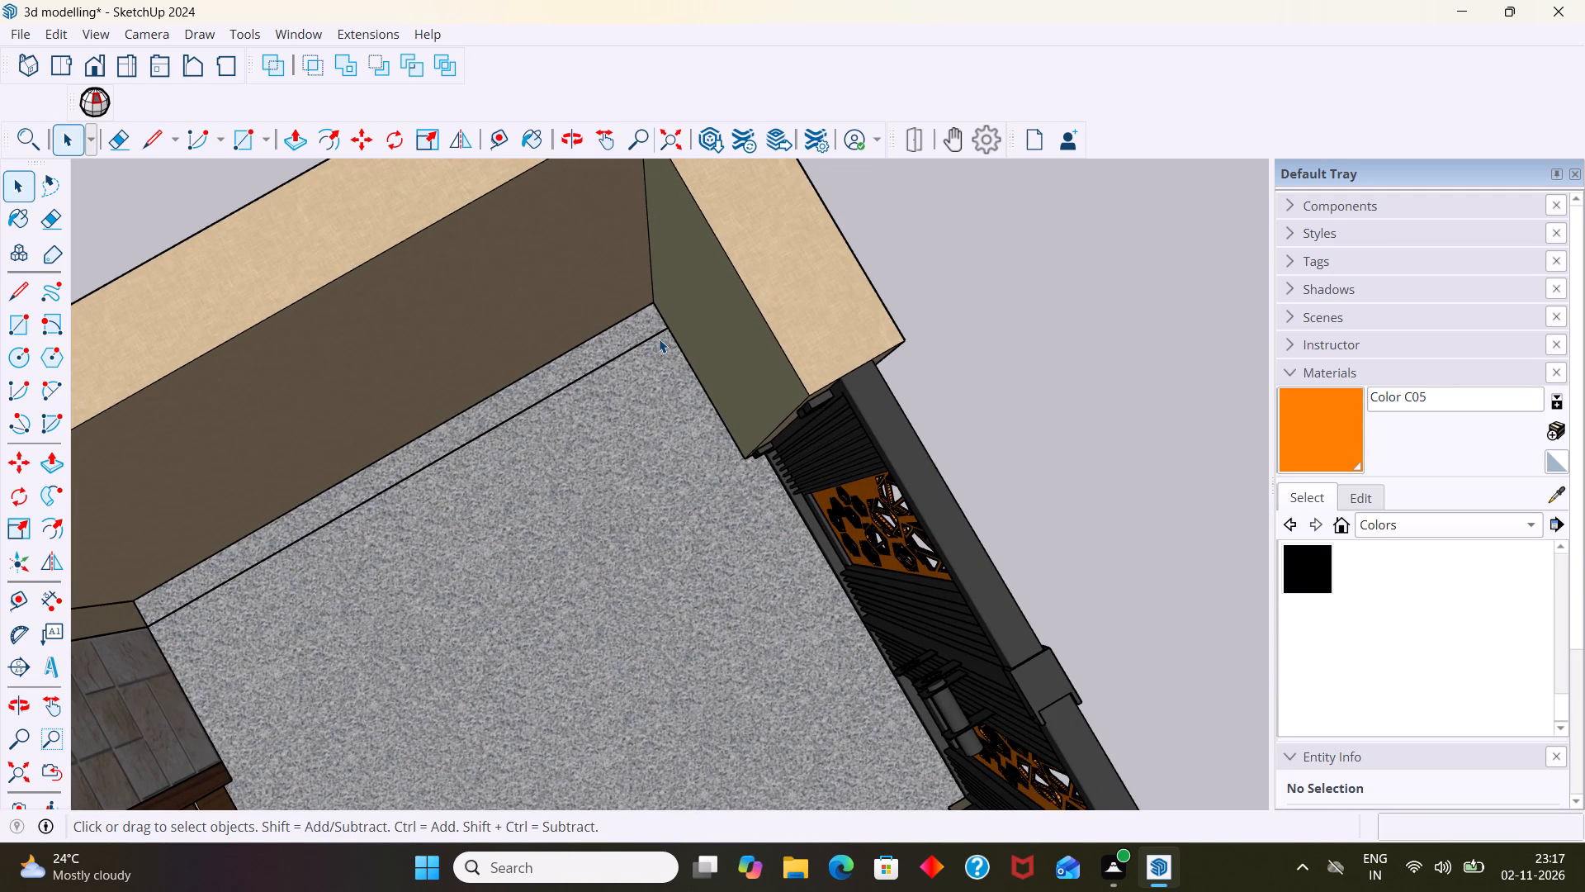
key(t)
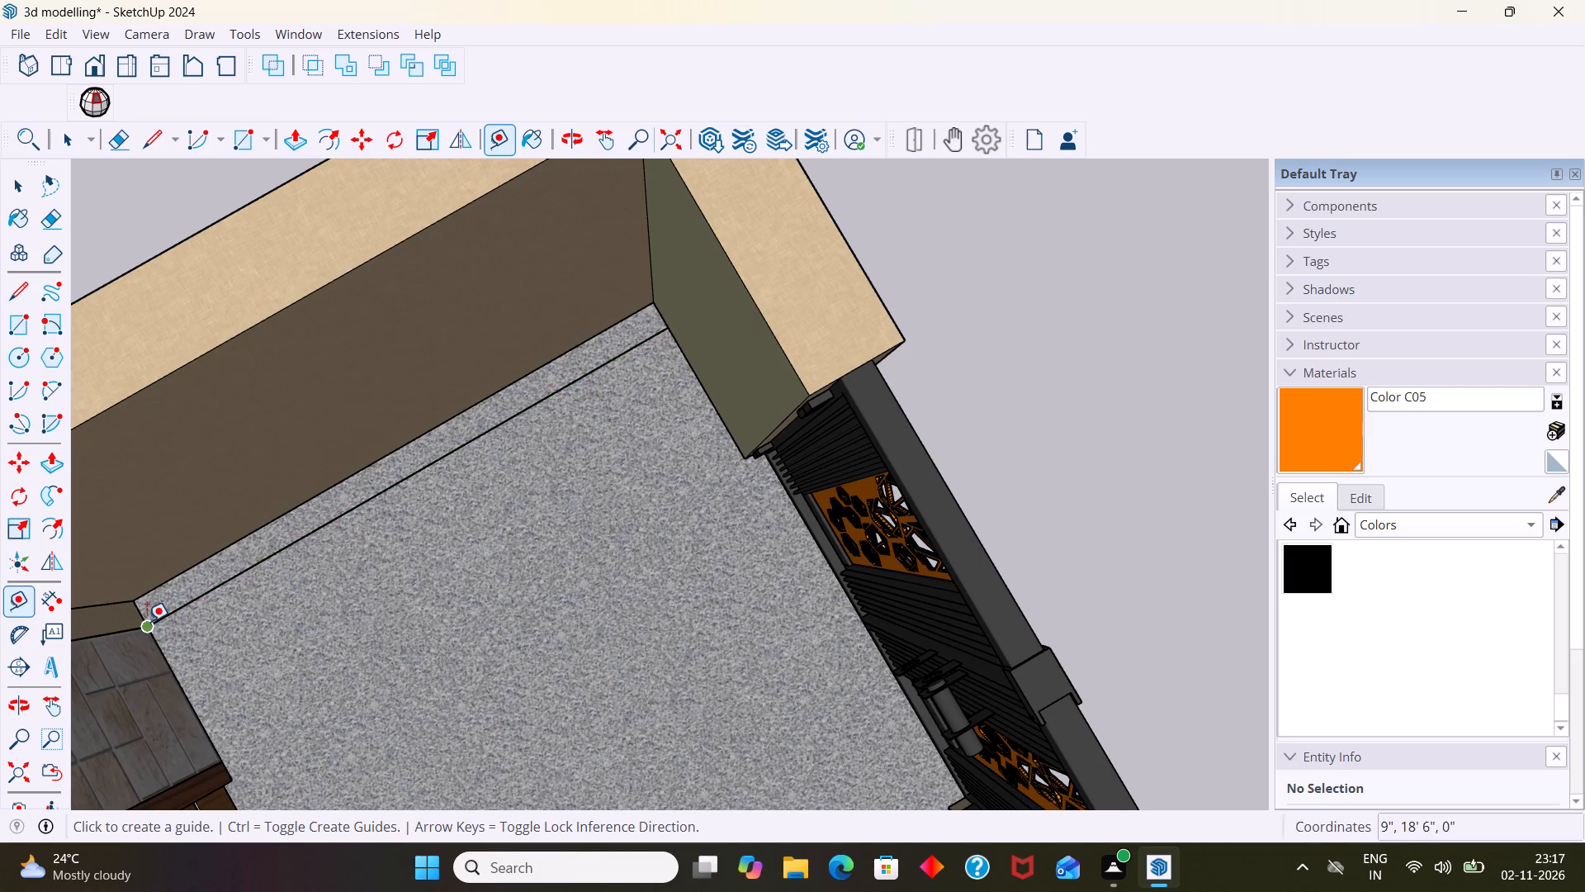
click(140, 624)
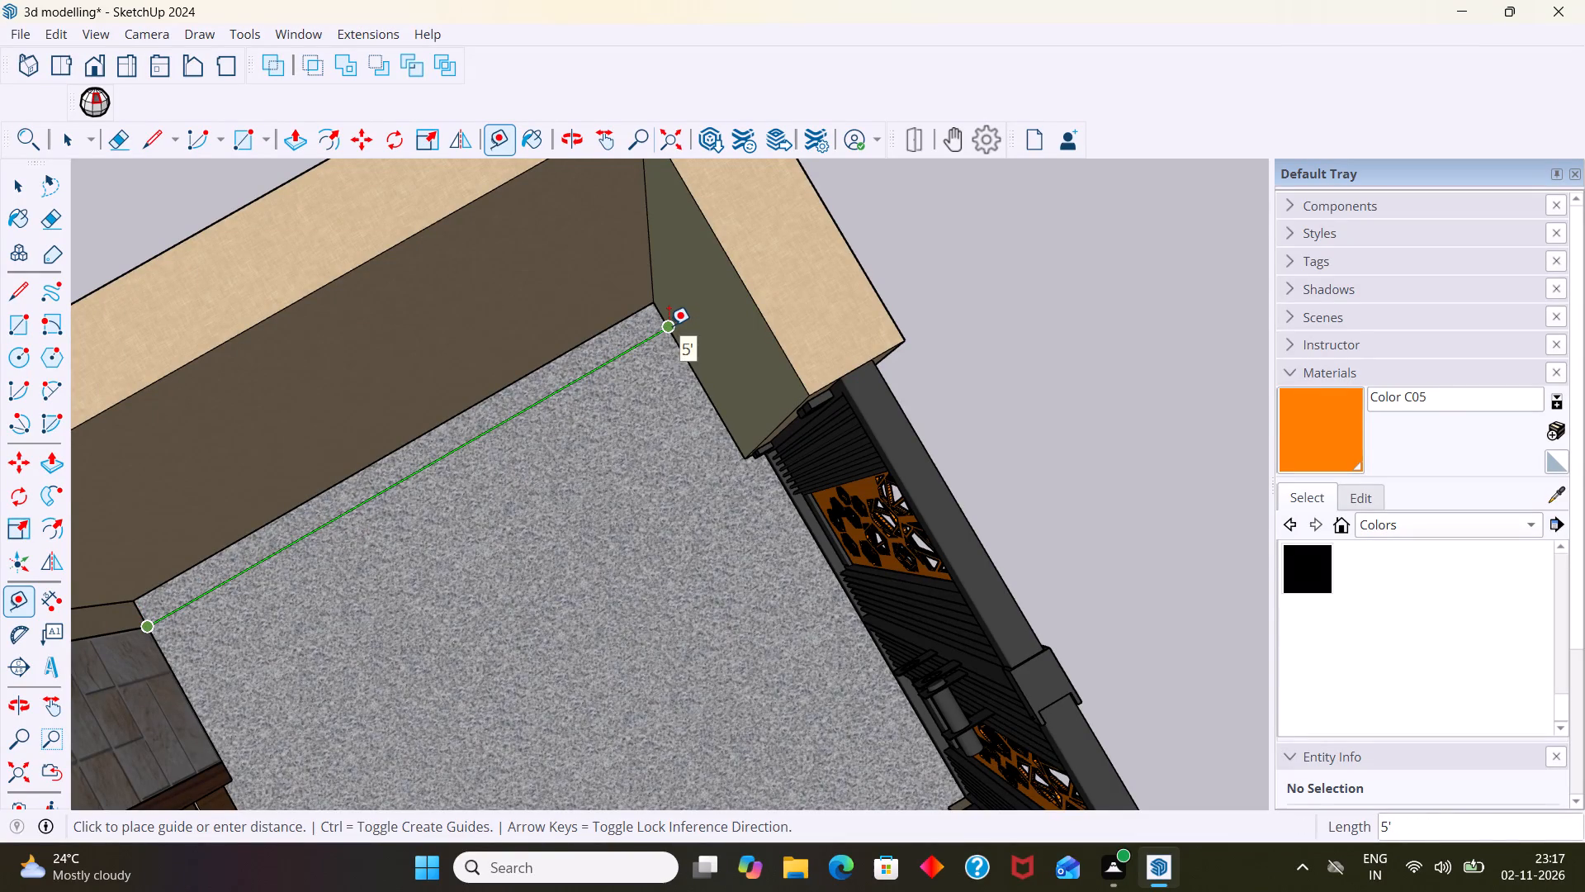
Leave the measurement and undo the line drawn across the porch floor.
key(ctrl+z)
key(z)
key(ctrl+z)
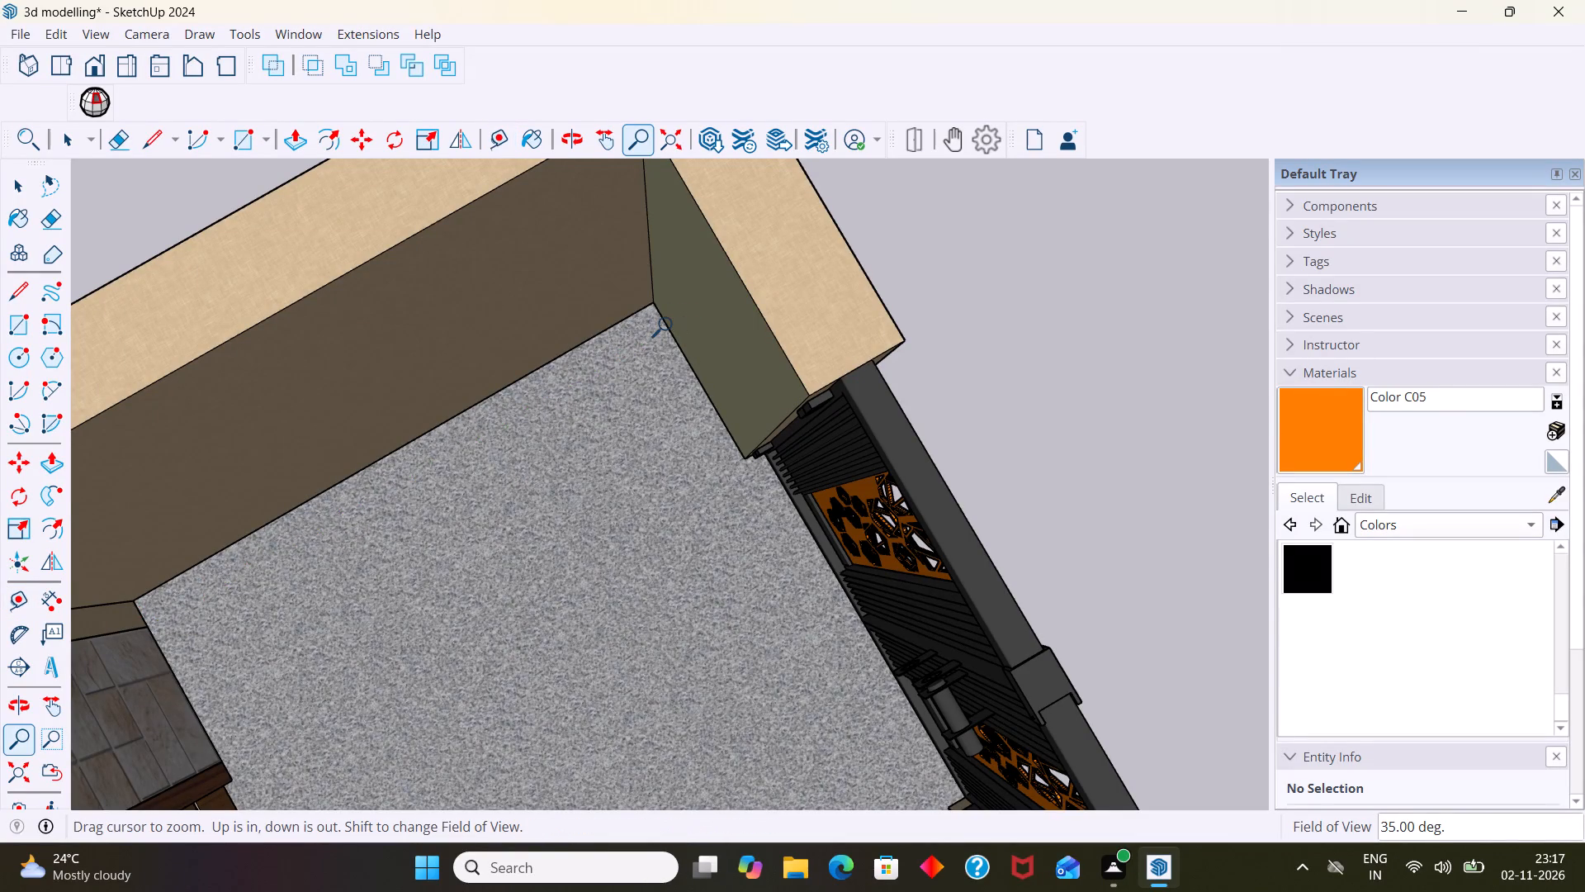
Examine the porch and the whole house from above, ending inside the bathroom with the washbasin.
scroll(646, 391, down, 9)
middle_drag(629, 508, 529, 363)
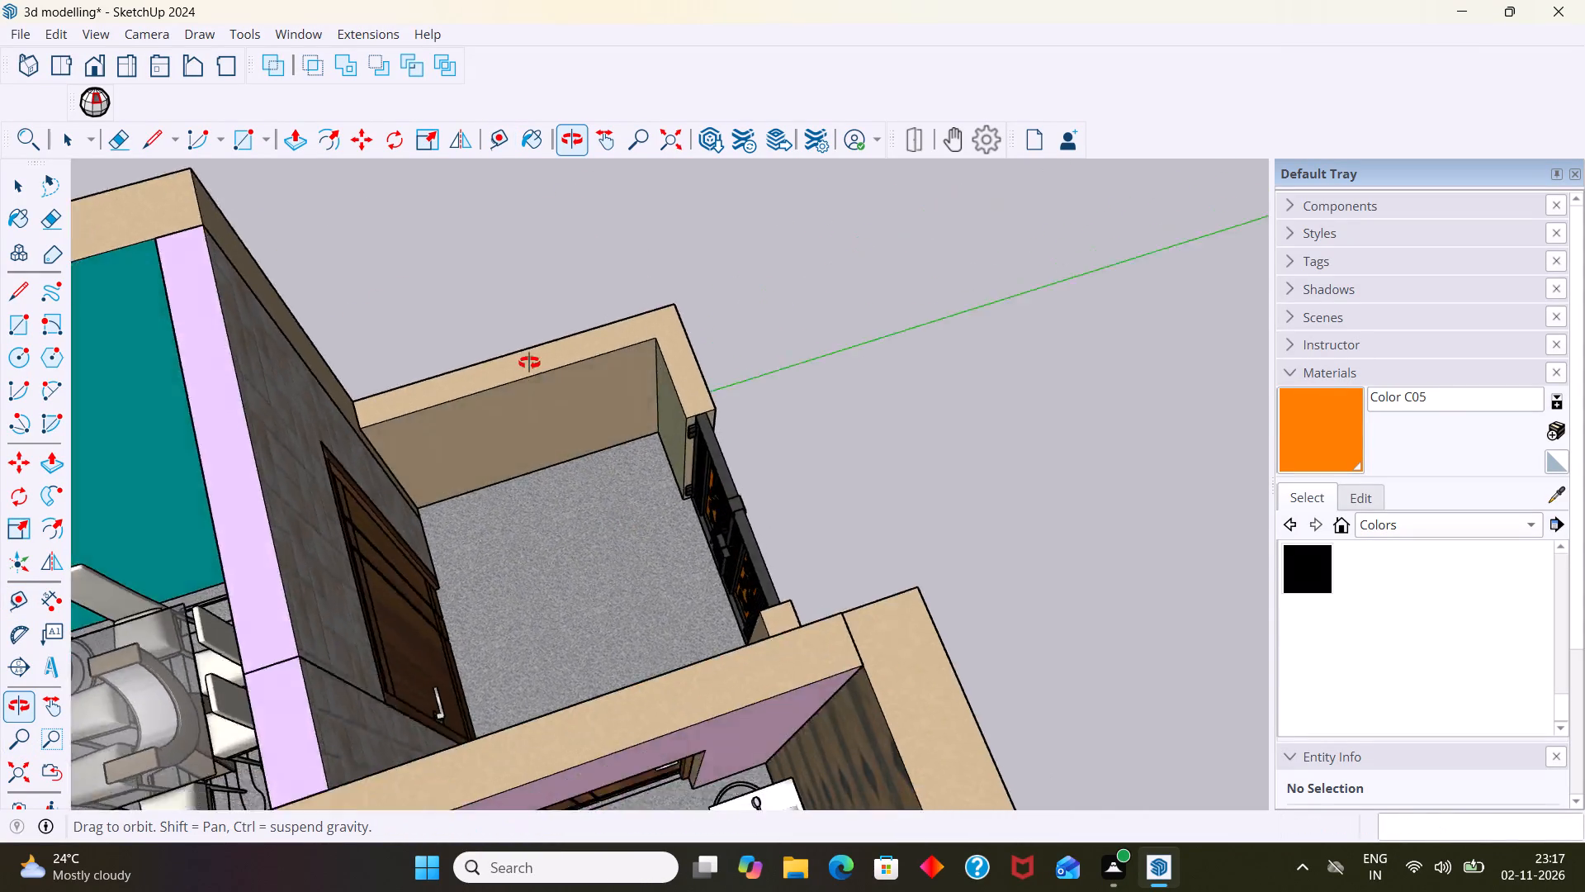
middle_drag(529, 363, 275, 396)
scroll(557, 509, up, 6)
scroll(540, 530, down, 4)
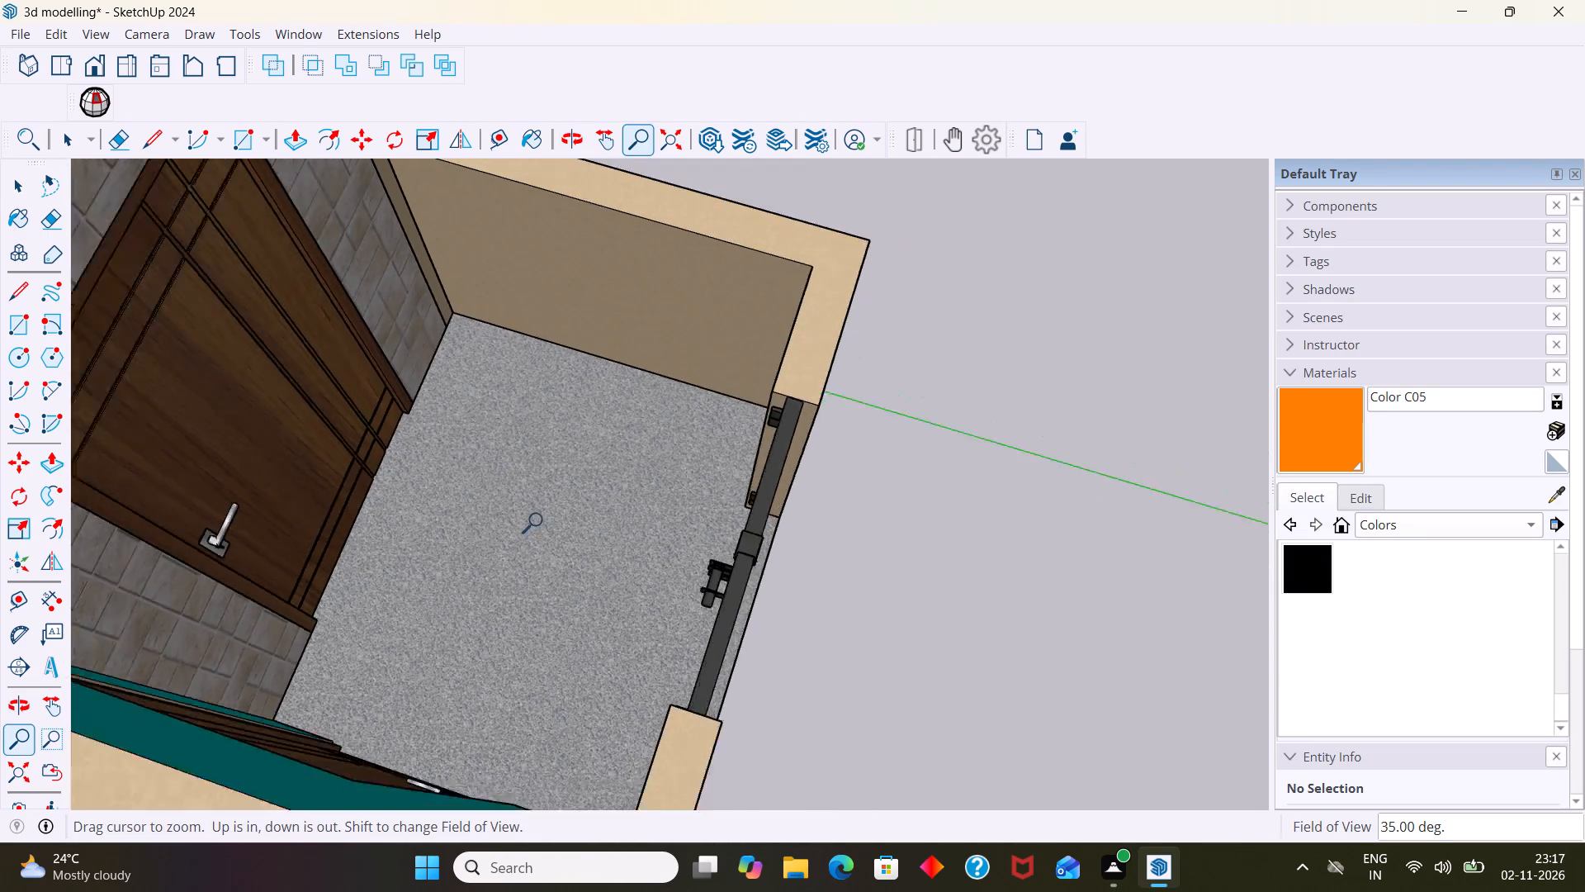
scroll(540, 521, down, 11)
middle_drag(544, 553, 490, 543)
scroll(494, 507, down, 5)
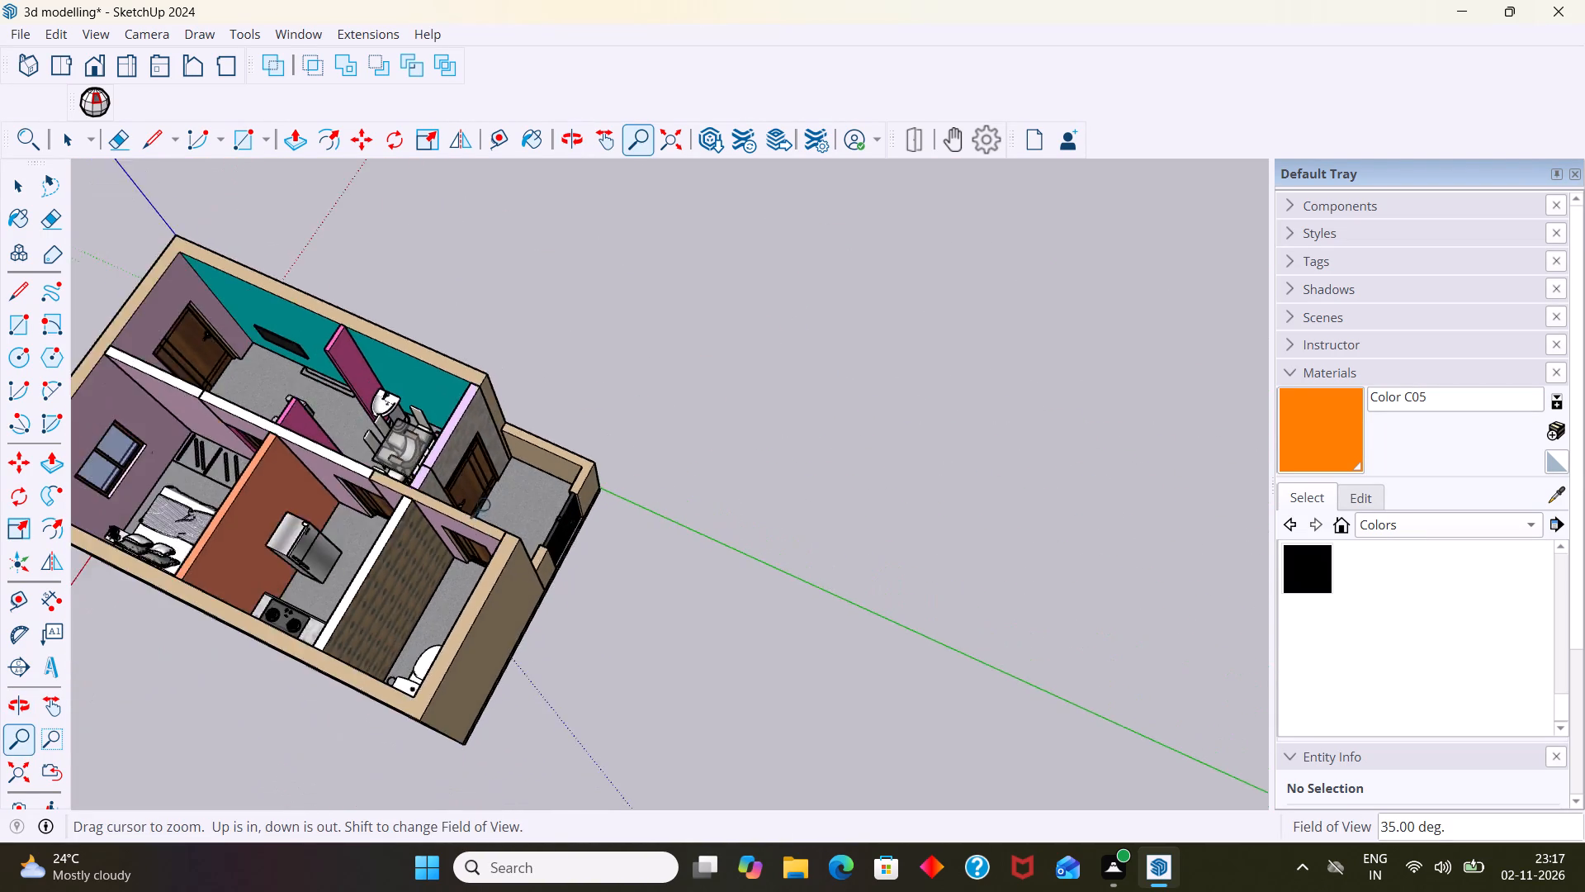
scroll(488, 506, down, 6)
scroll(580, 468, up, 8)
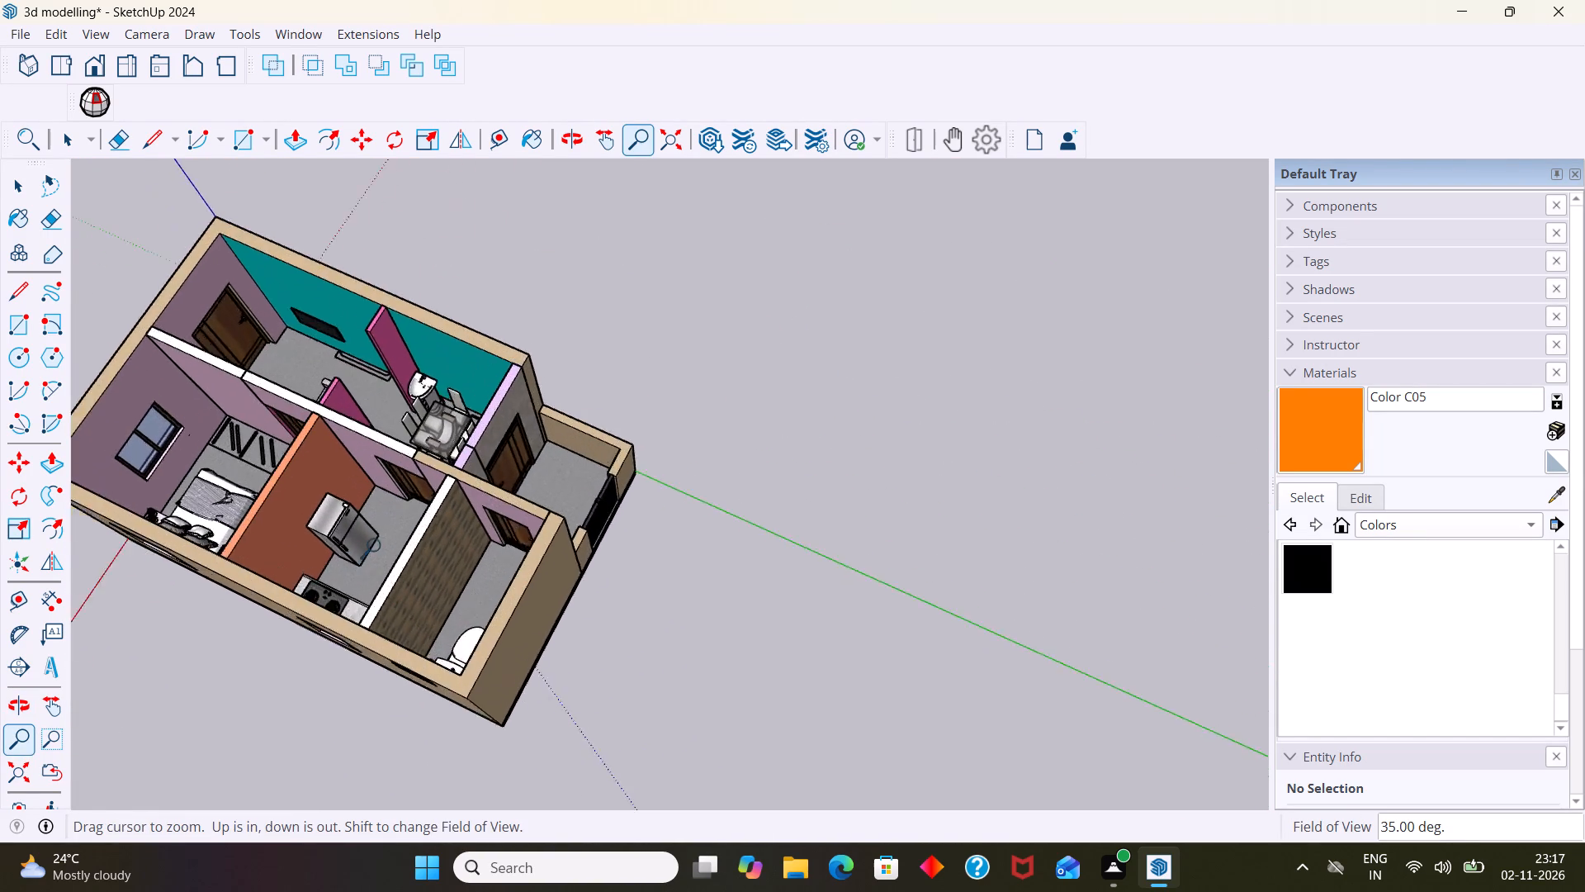
scroll(378, 547, up, 10)
middle_drag(423, 519, 537, 474)
scroll(551, 474, down, 8)
scroll(729, 610, up, 5)
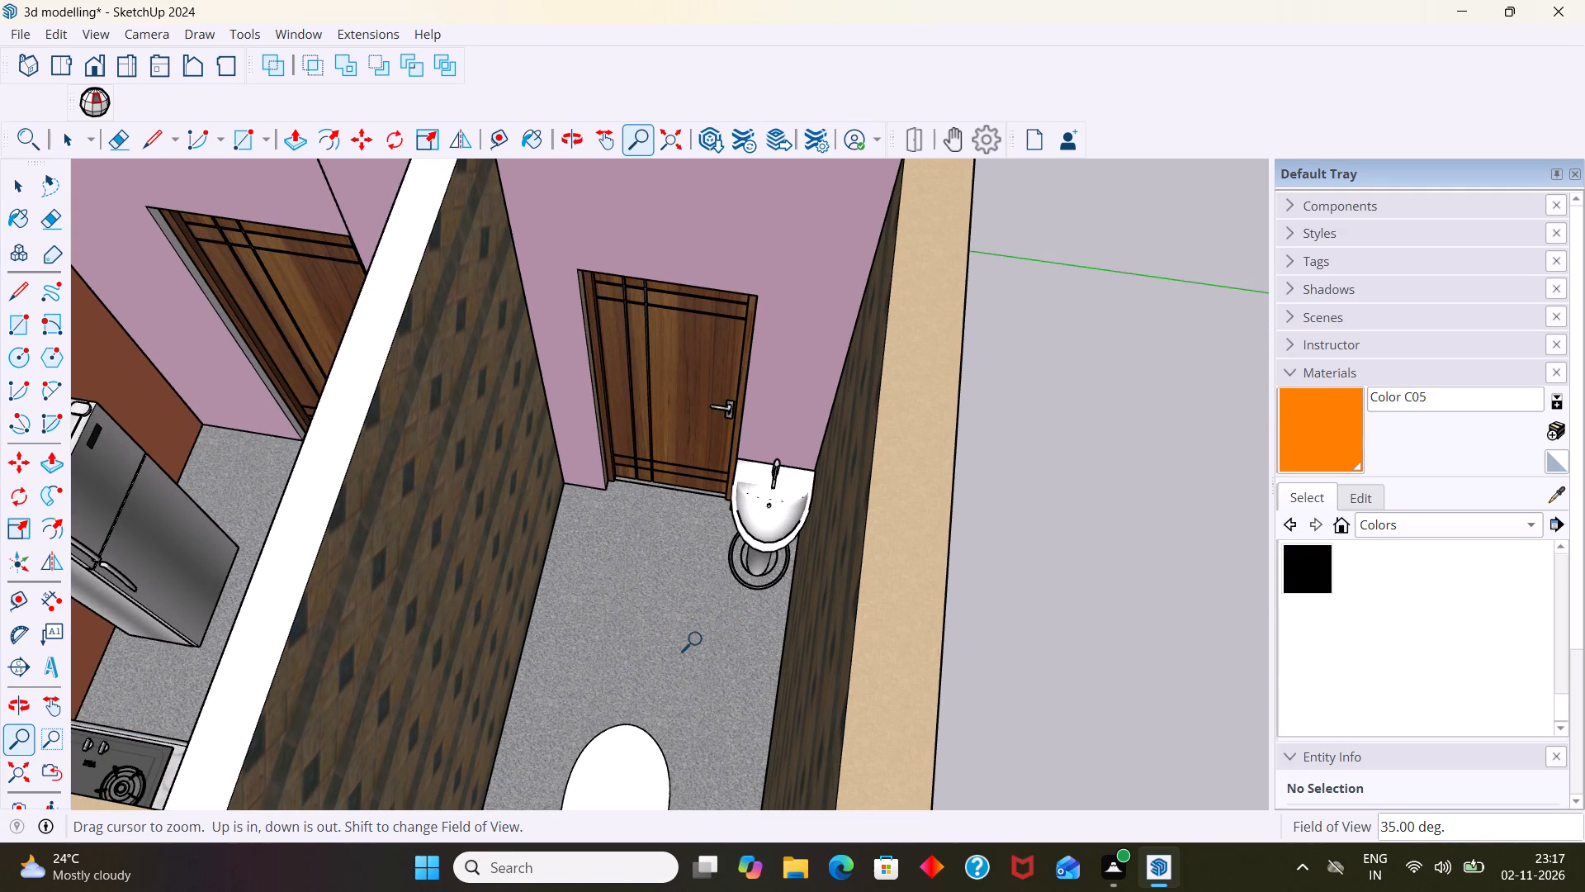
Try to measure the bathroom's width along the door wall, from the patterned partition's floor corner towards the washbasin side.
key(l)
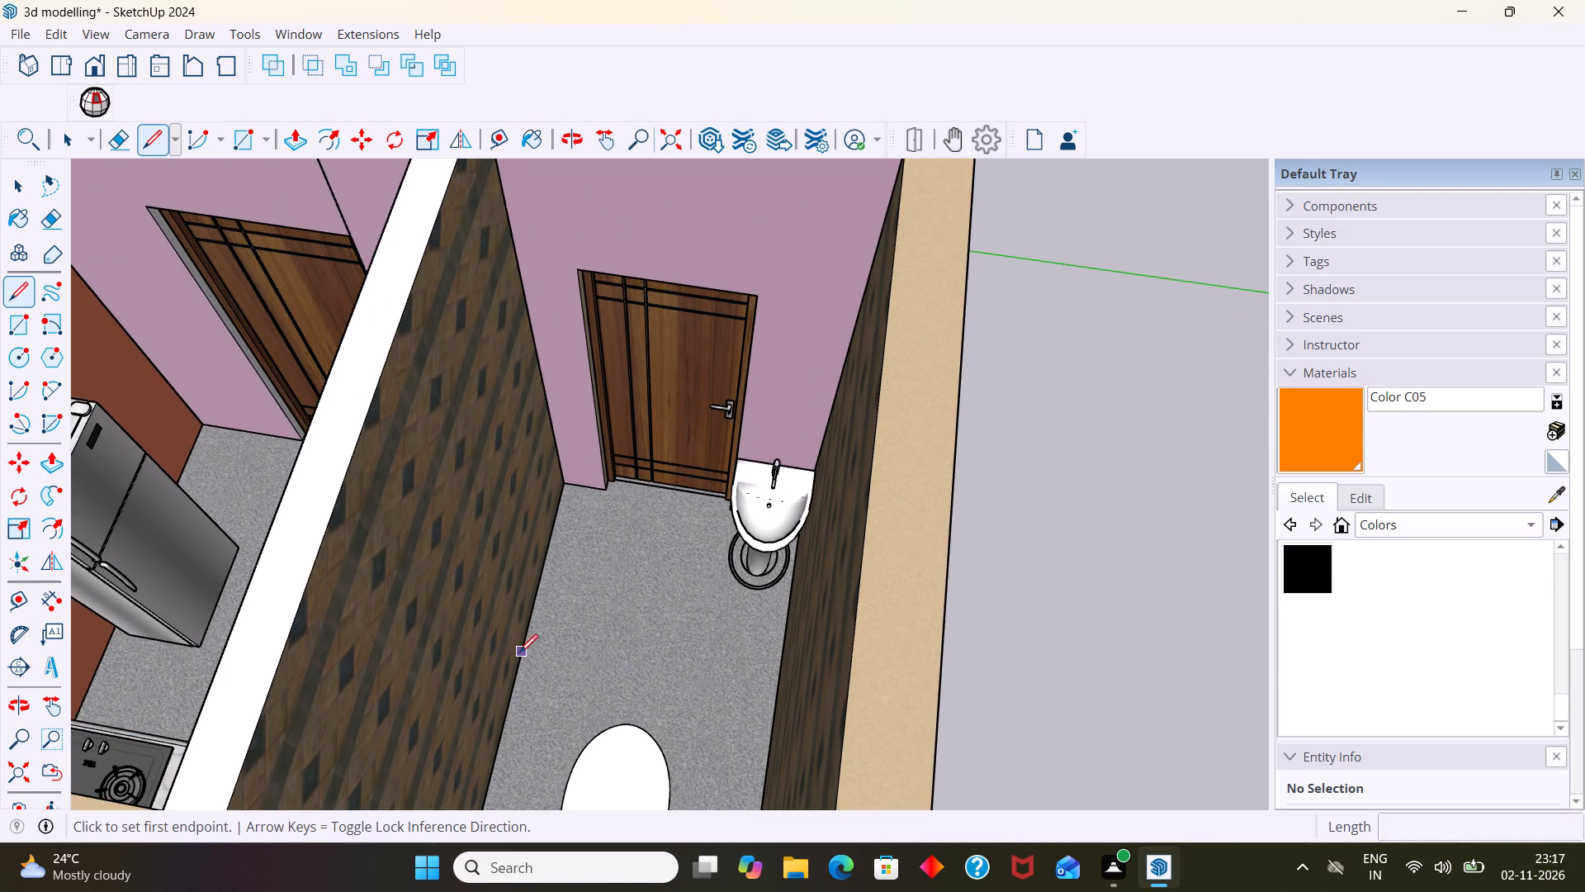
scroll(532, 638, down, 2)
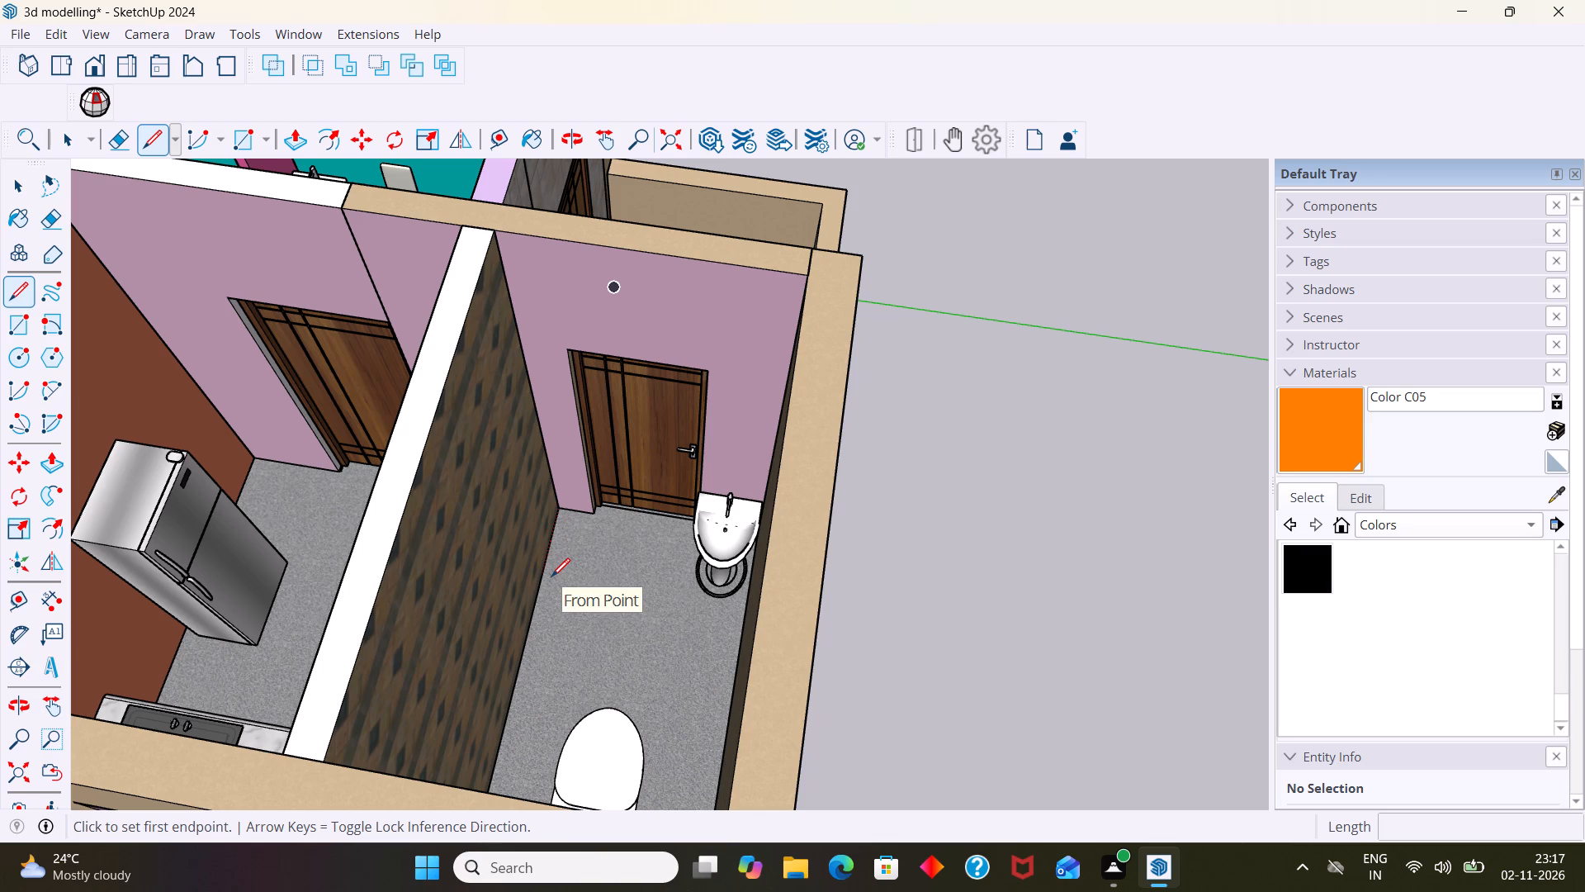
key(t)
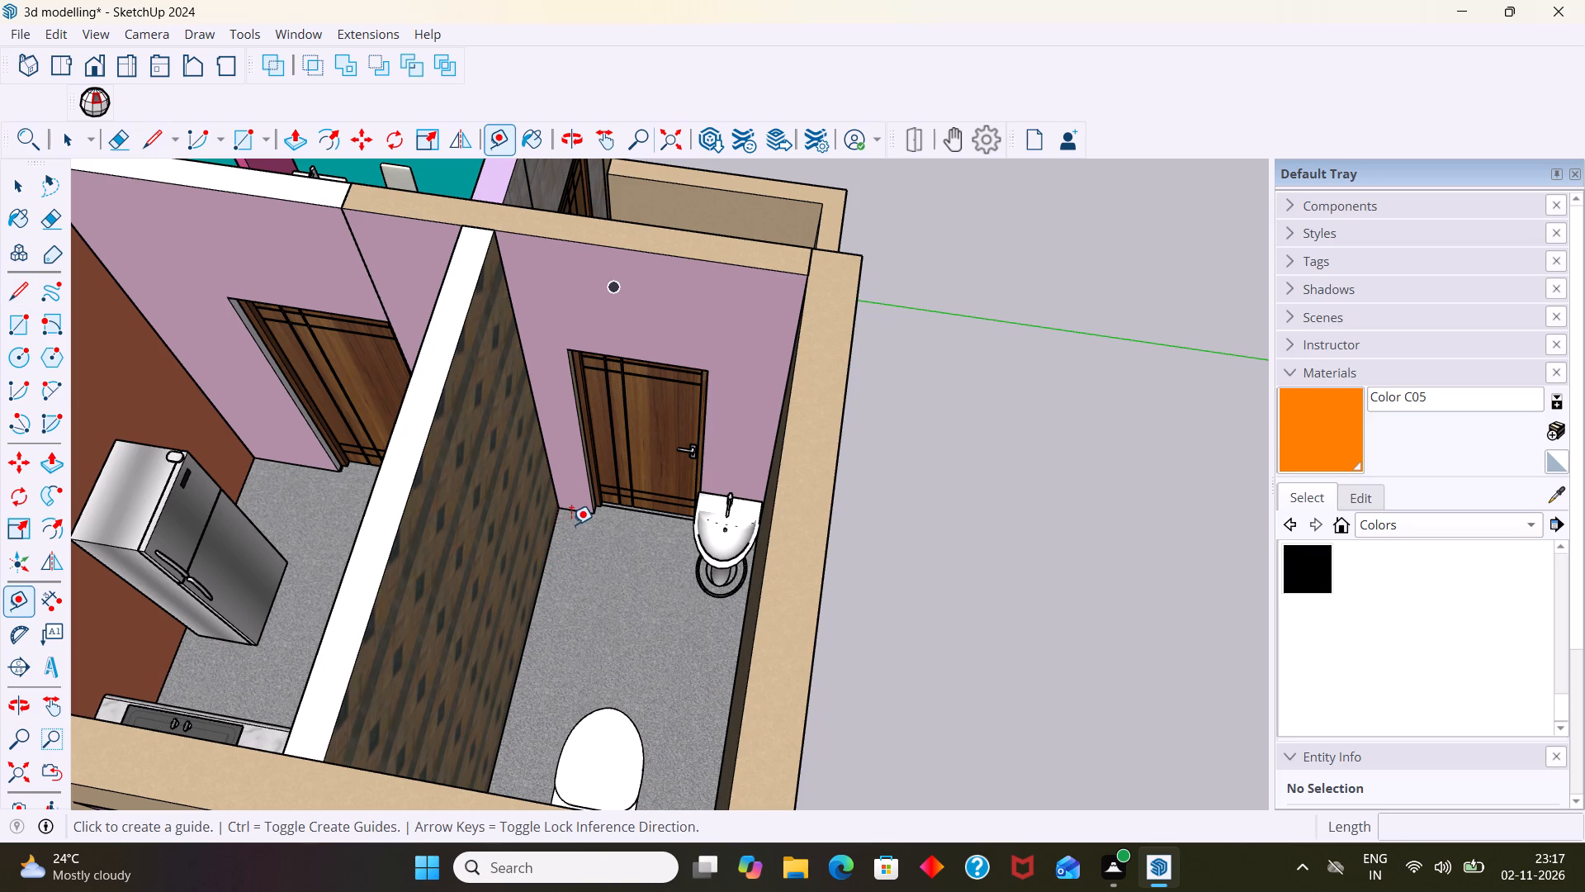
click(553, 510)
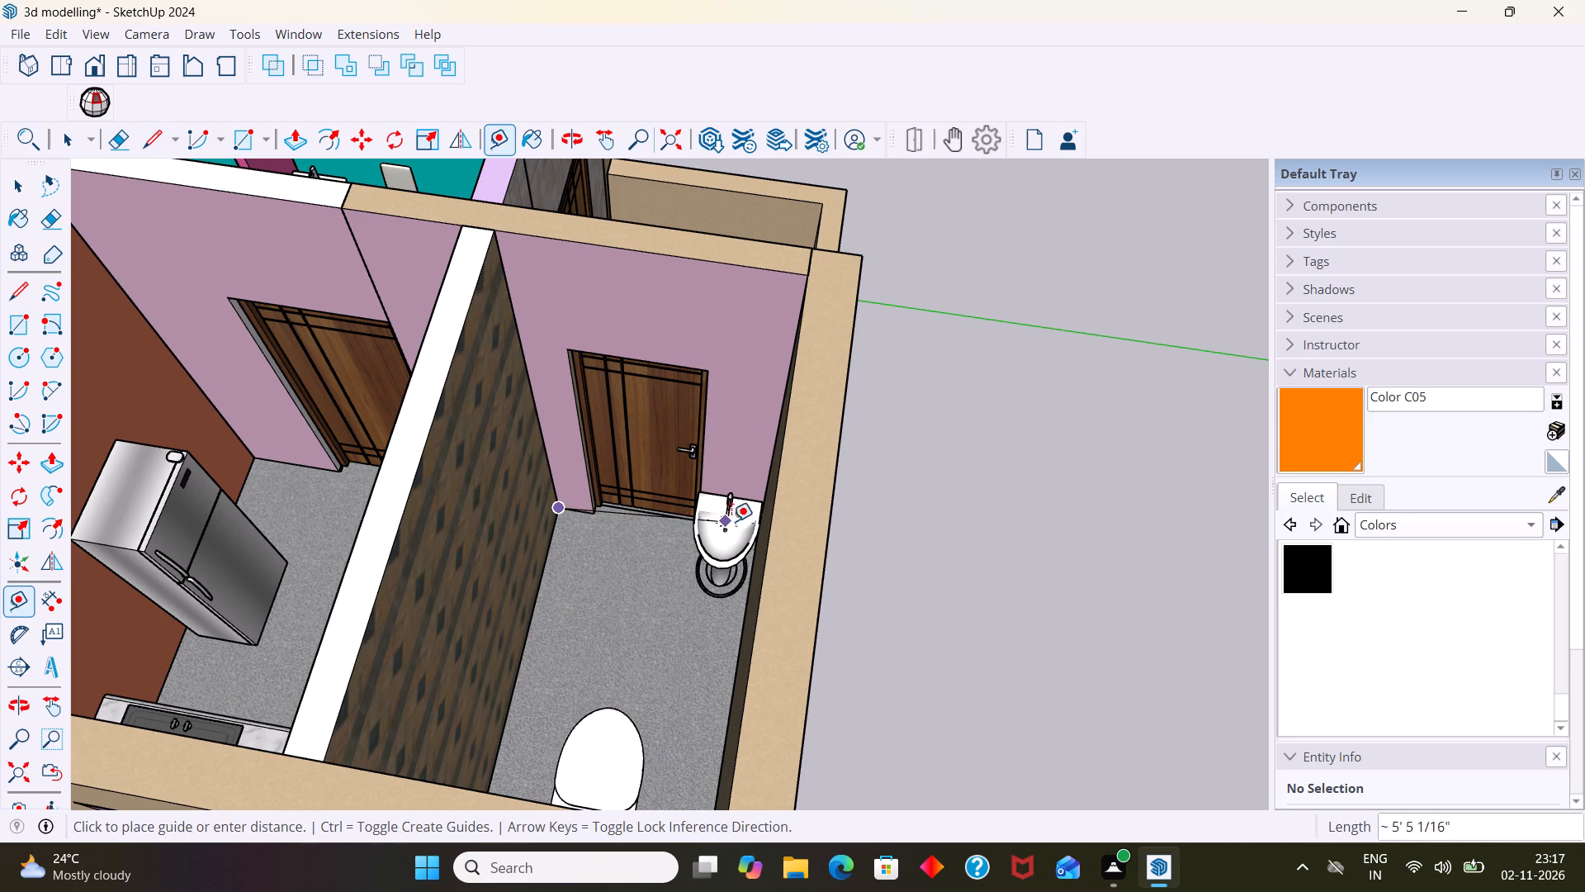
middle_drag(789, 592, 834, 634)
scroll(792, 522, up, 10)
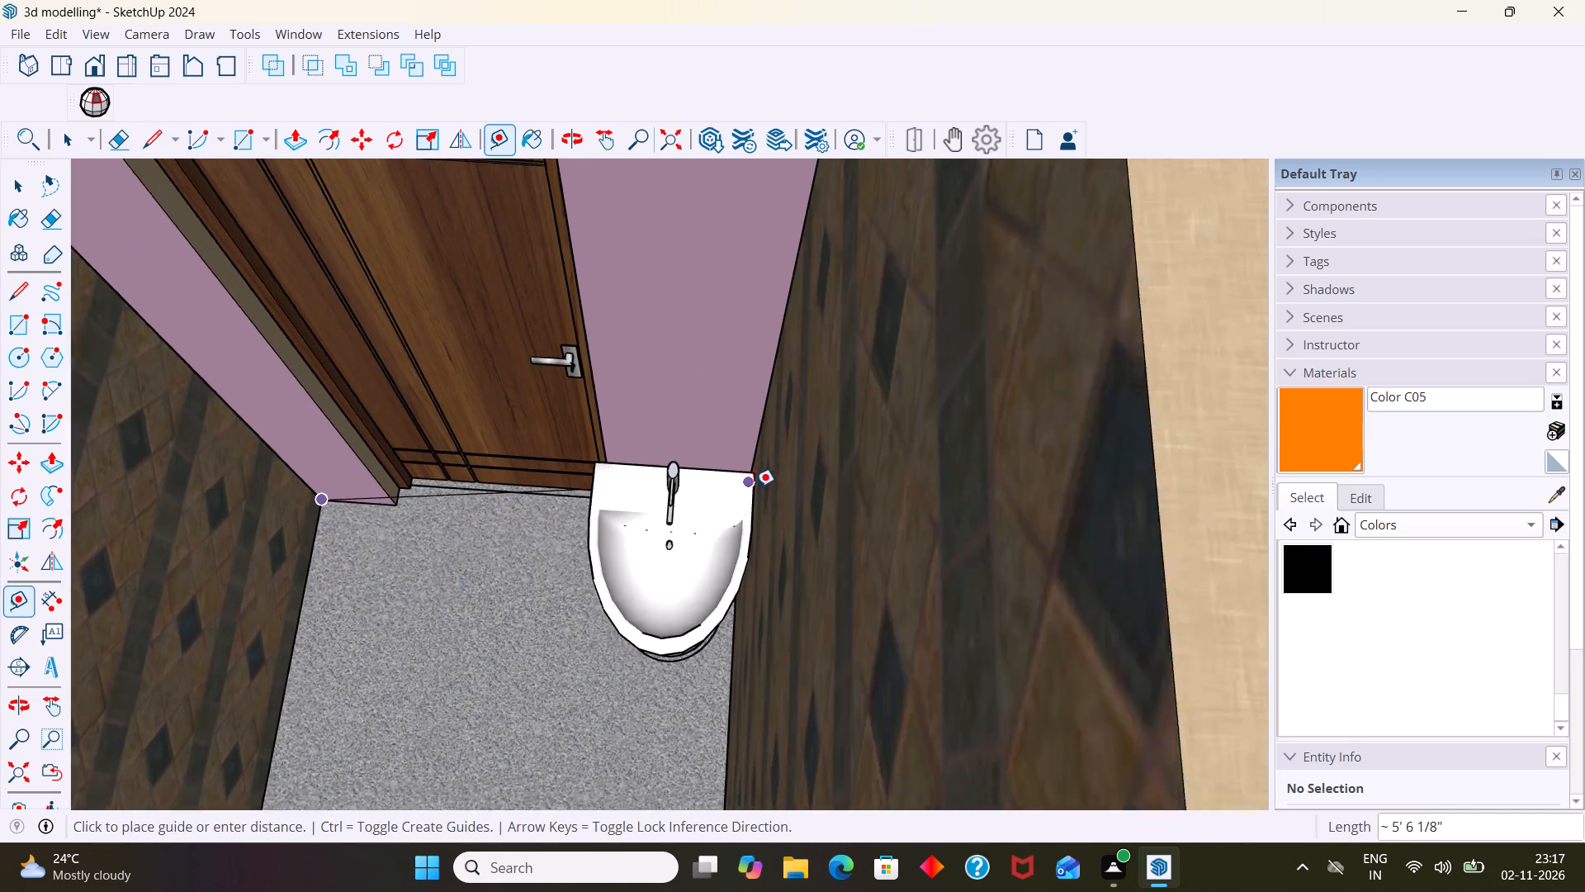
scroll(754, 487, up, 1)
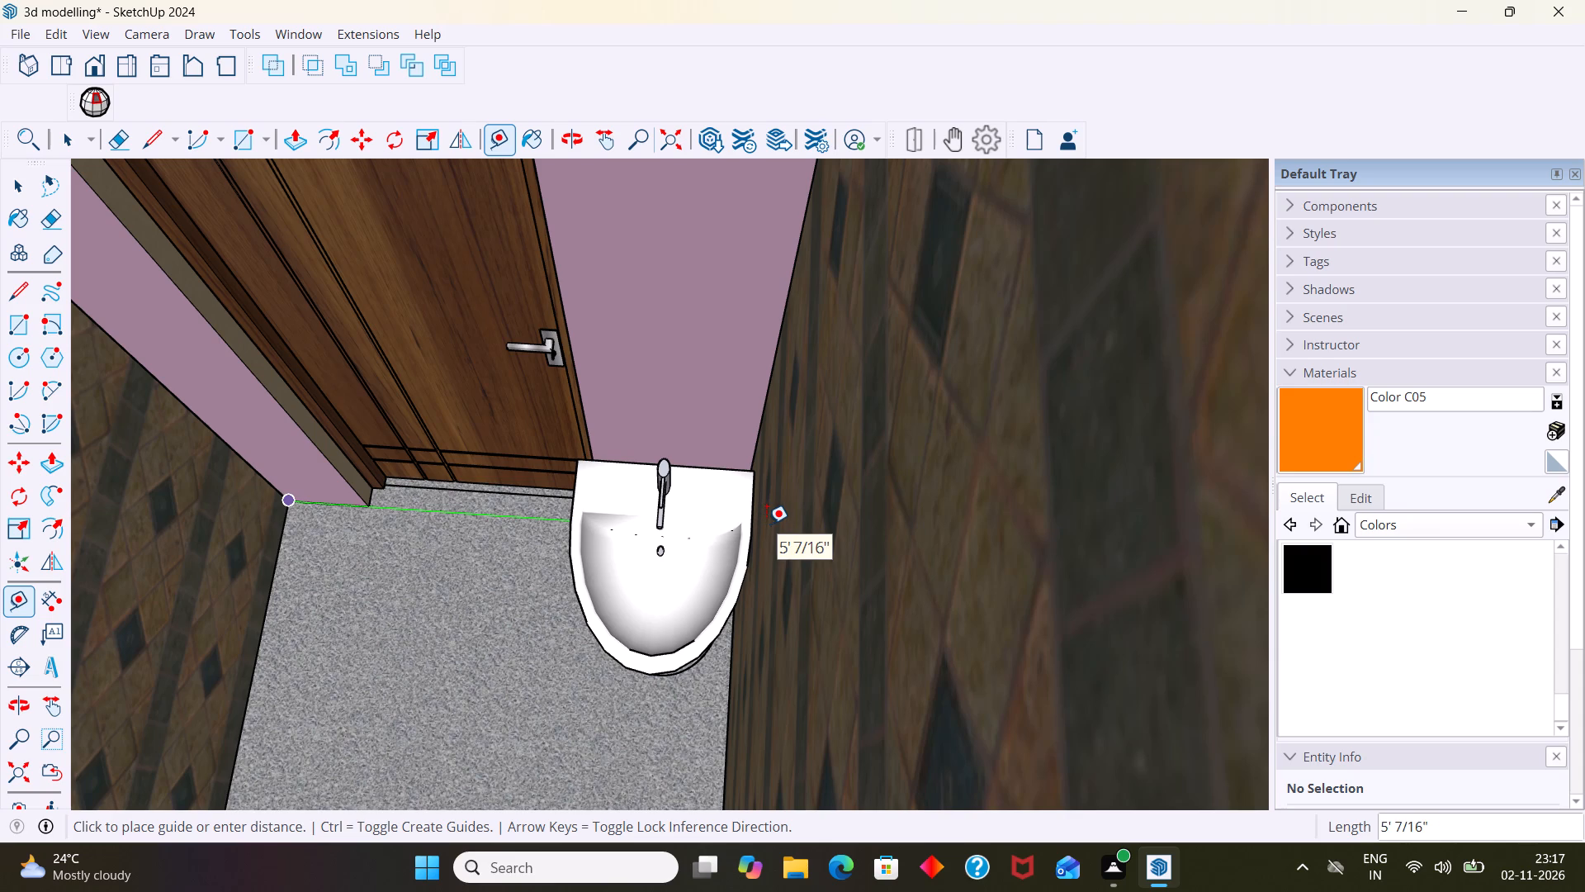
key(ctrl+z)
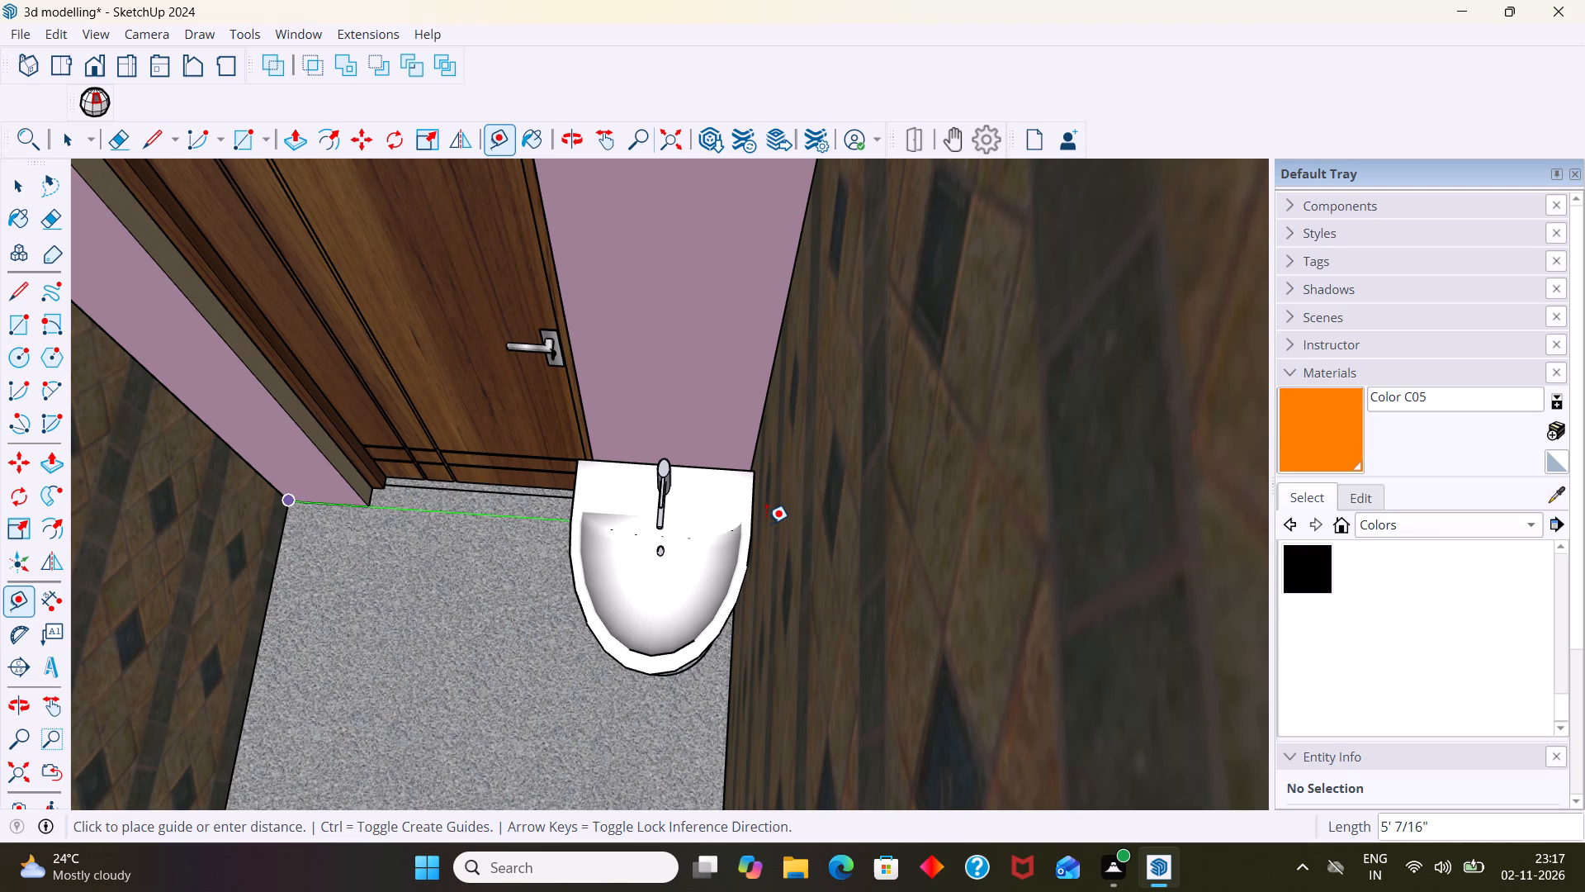
Measure the bathroom floor's width between the two patterned walls, clear of the washbasin.
scroll(605, 610, down, 8)
middle_drag(594, 614, 576, 548)
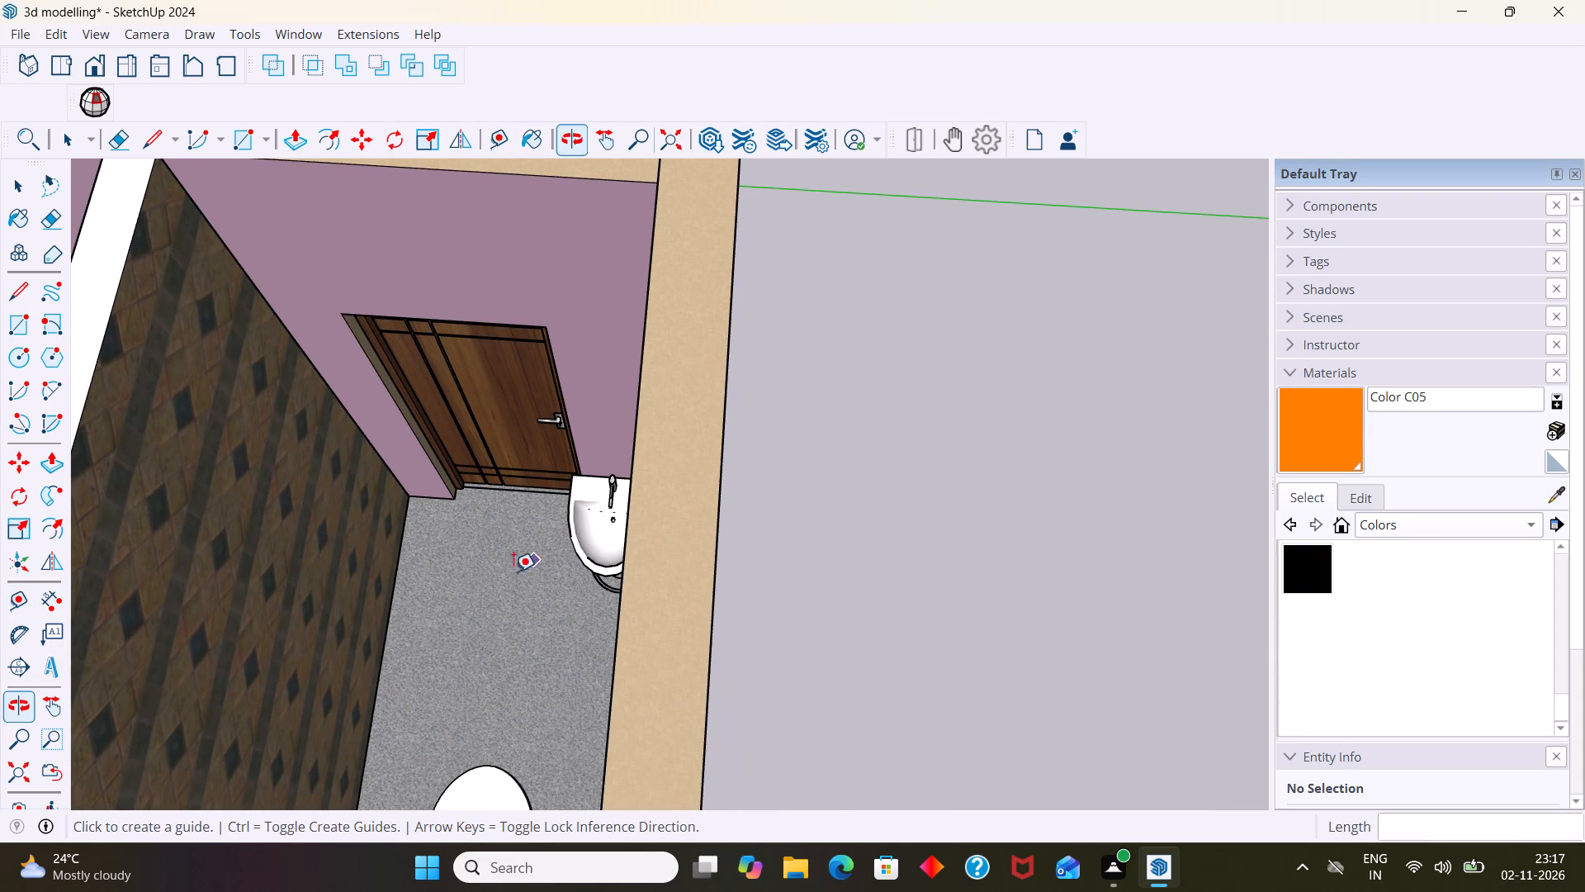
click(374, 672)
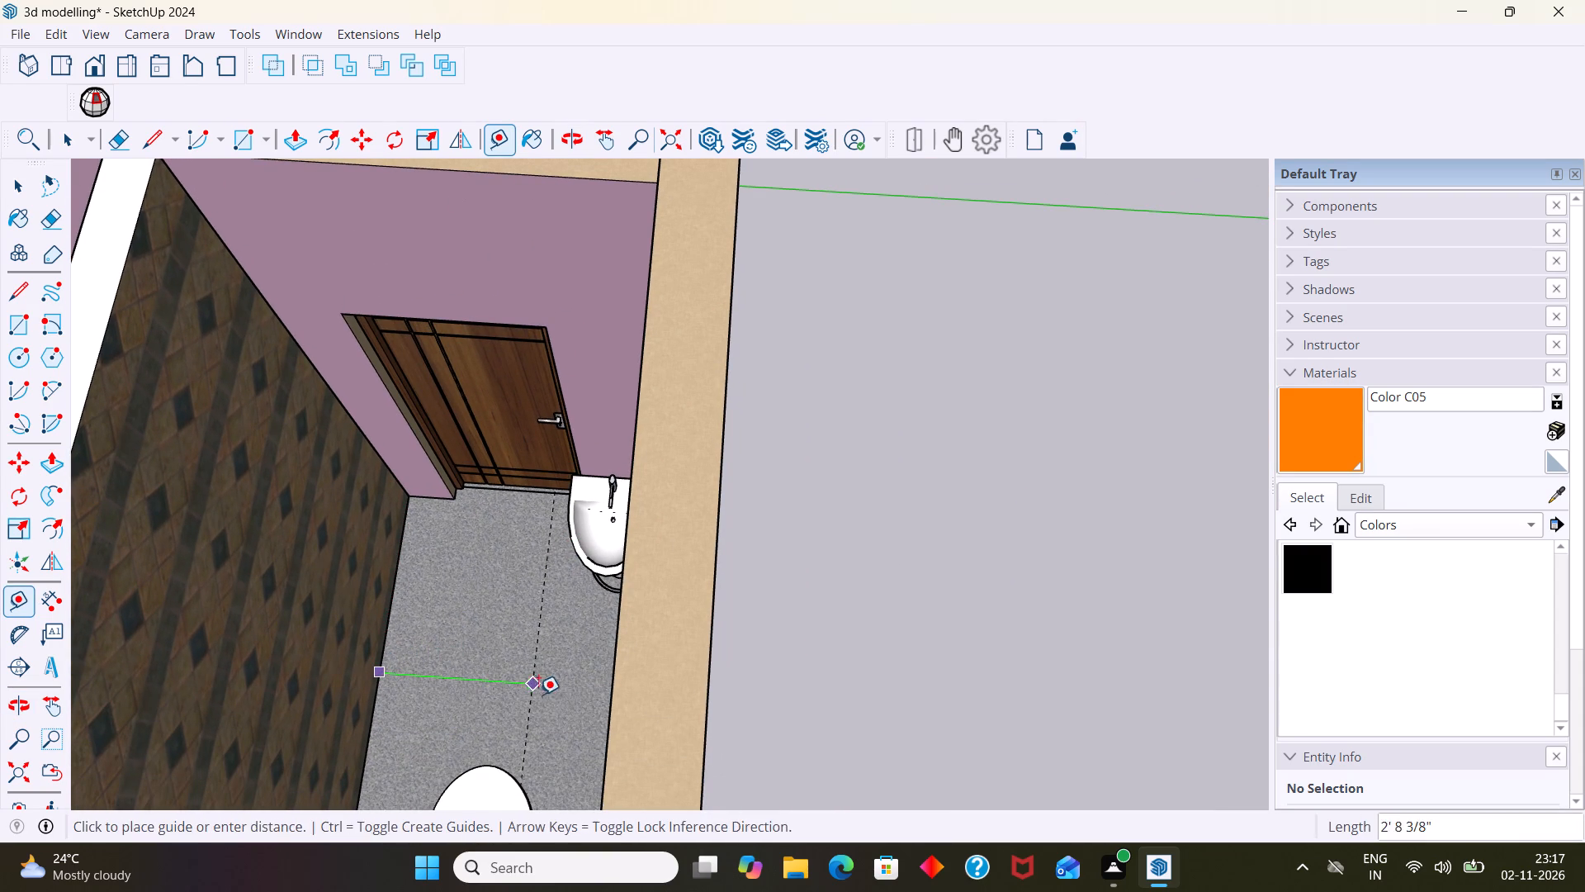
middle_drag(580, 686, 777, 694)
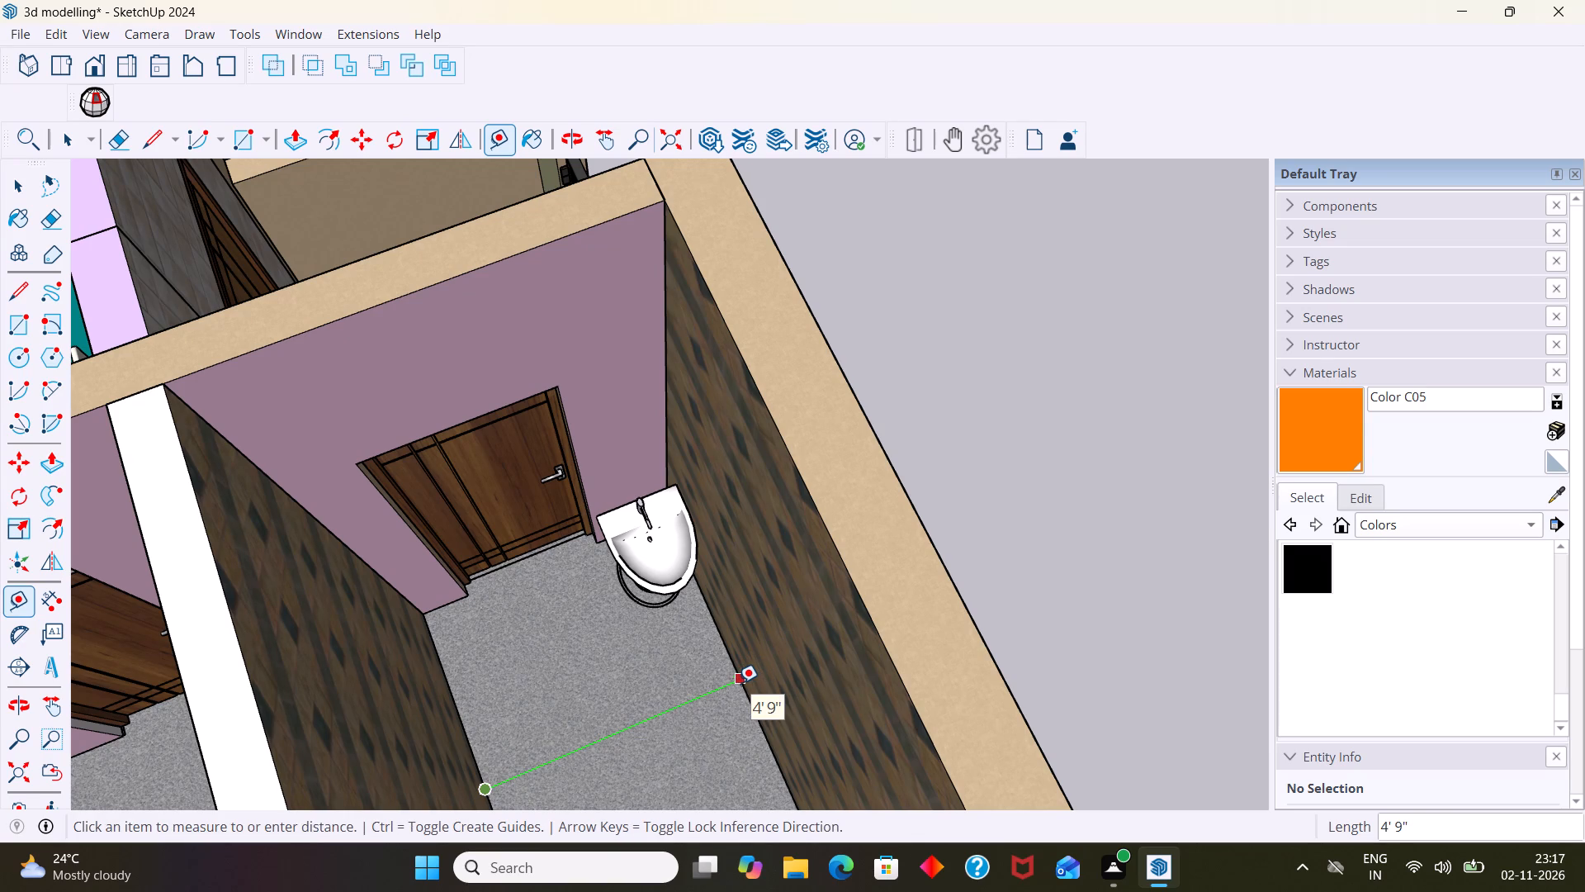
Undo the last measurement across the bathroom floor and leave the Tape Measure tool.
key(ctrl+z)
scroll(739, 683, down, 7)
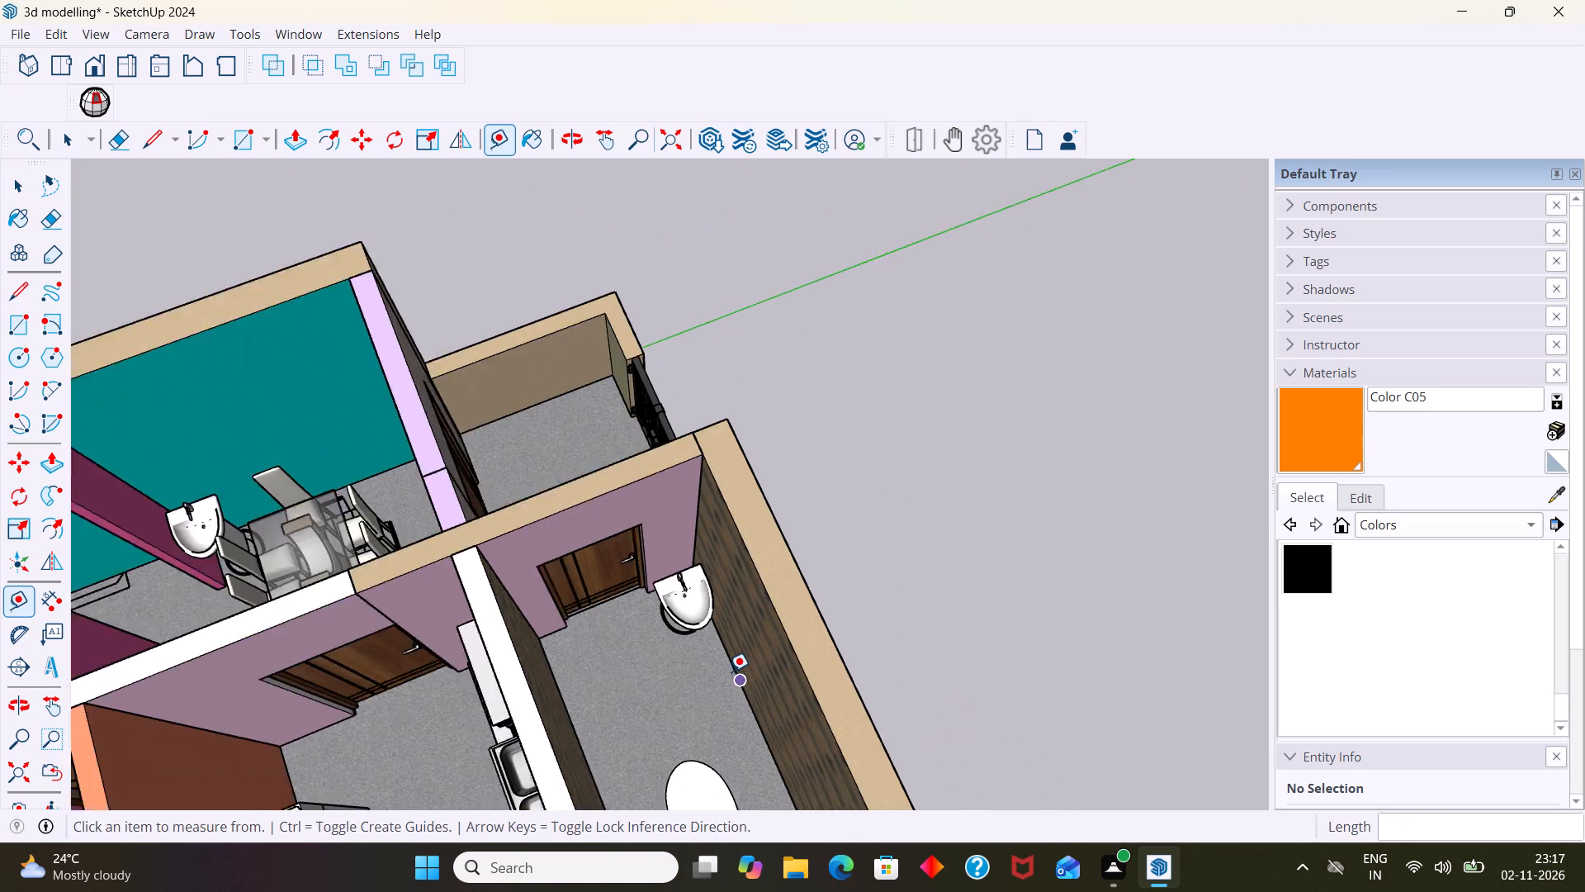
scroll(731, 671, down, 4)
key(space)
click(834, 554)
Examine the bathroom's interior, with its door, washbasin and toilet, and the outer walls around it.
scroll(792, 591, up, 2)
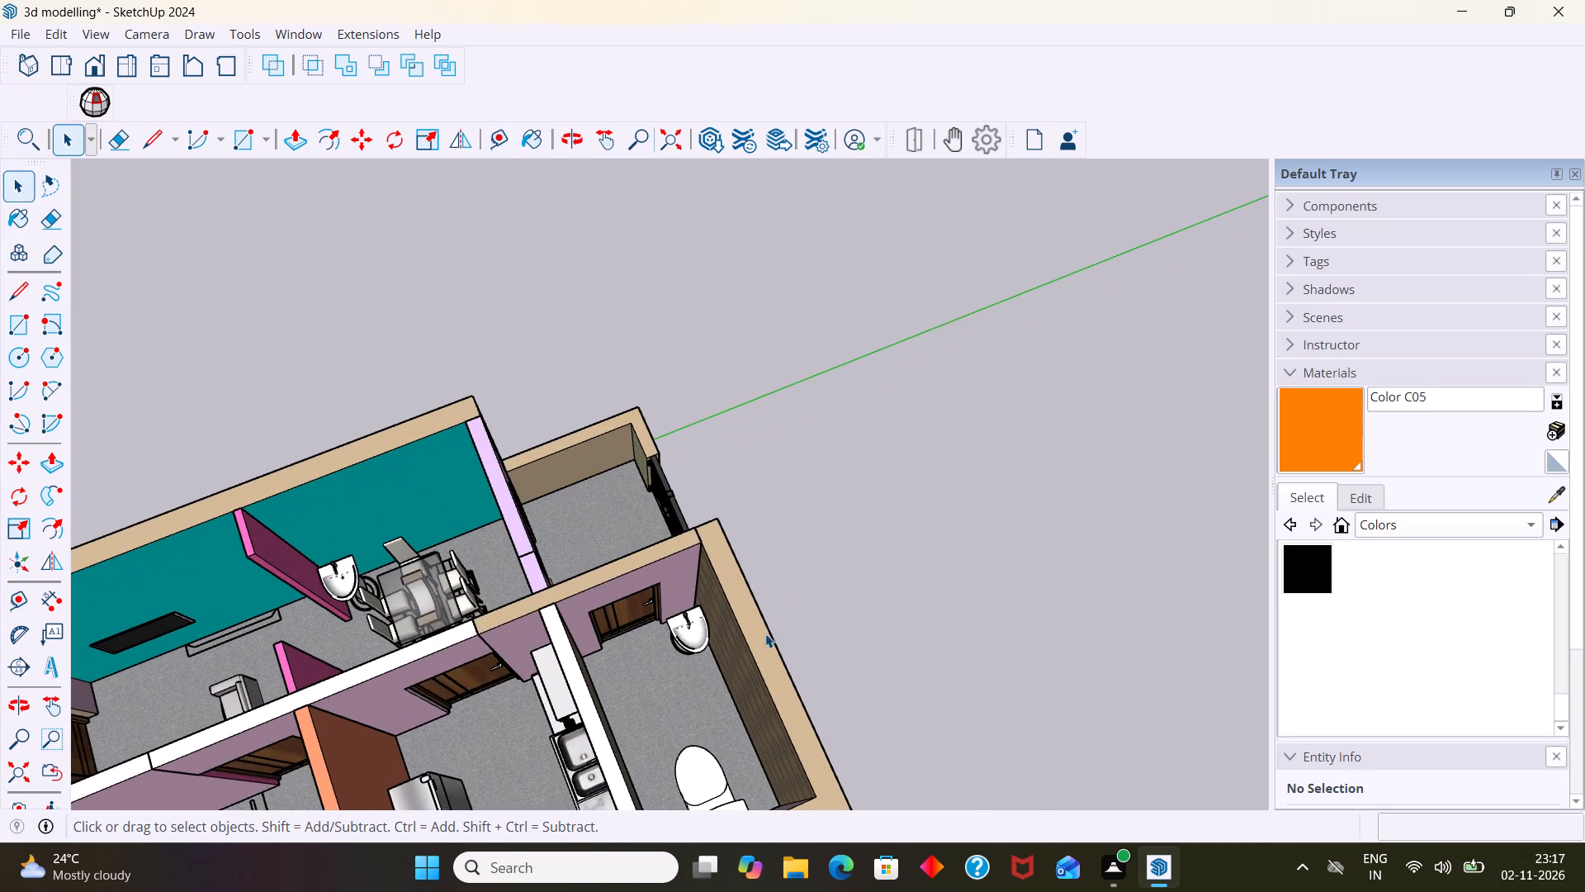
shift+middle_drag(769, 631, 611, 444)
scroll(565, 472, up, 5)
shift+middle_drag(542, 624, 542, 591)
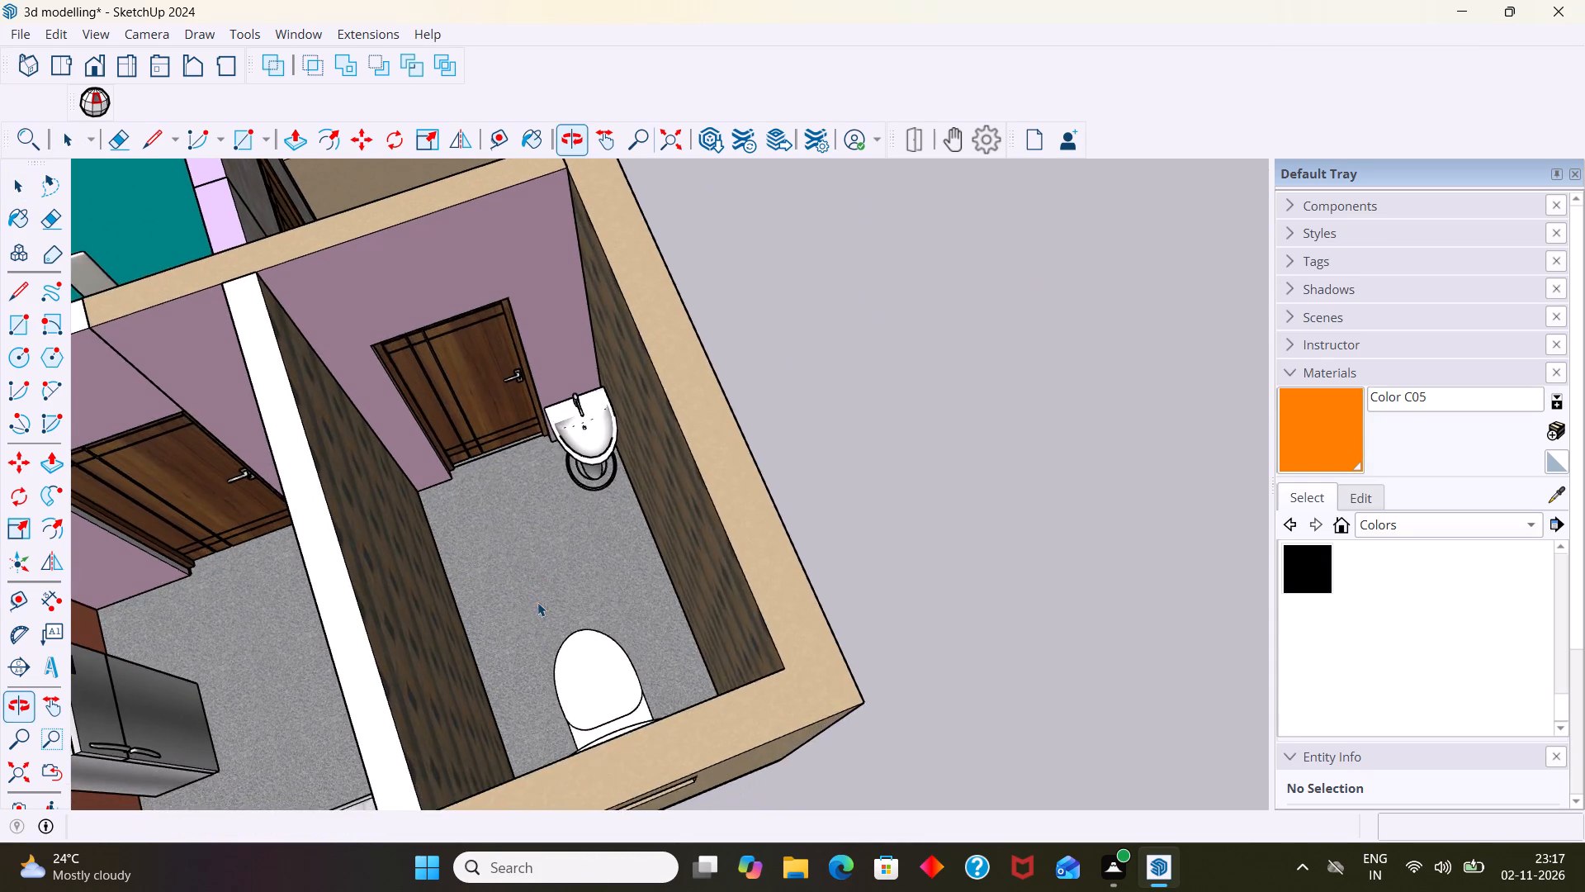
scroll(532, 610, down, 2)
middle_drag(565, 697, 129, 703)
scroll(505, 415, up, 5)
scroll(498, 415, down, 5)
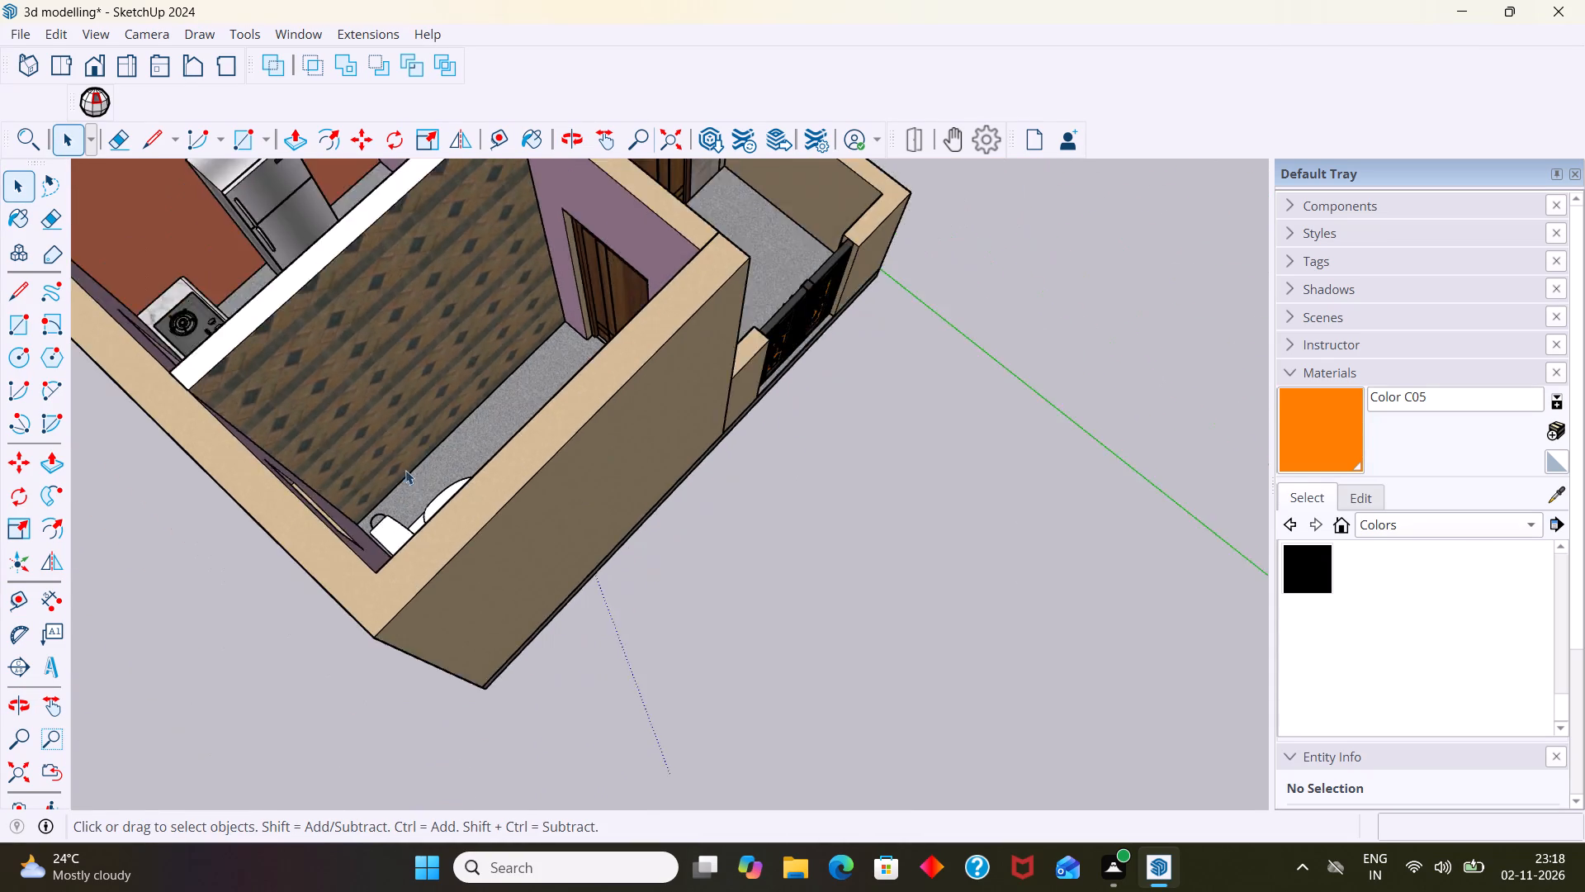
scroll(405, 470, down, 11)
middle_drag(397, 477, 51, 529)
Examine the porch and the adjoining bathroom from above, including the doors, gate and toilet.
scroll(646, 292, up, 4)
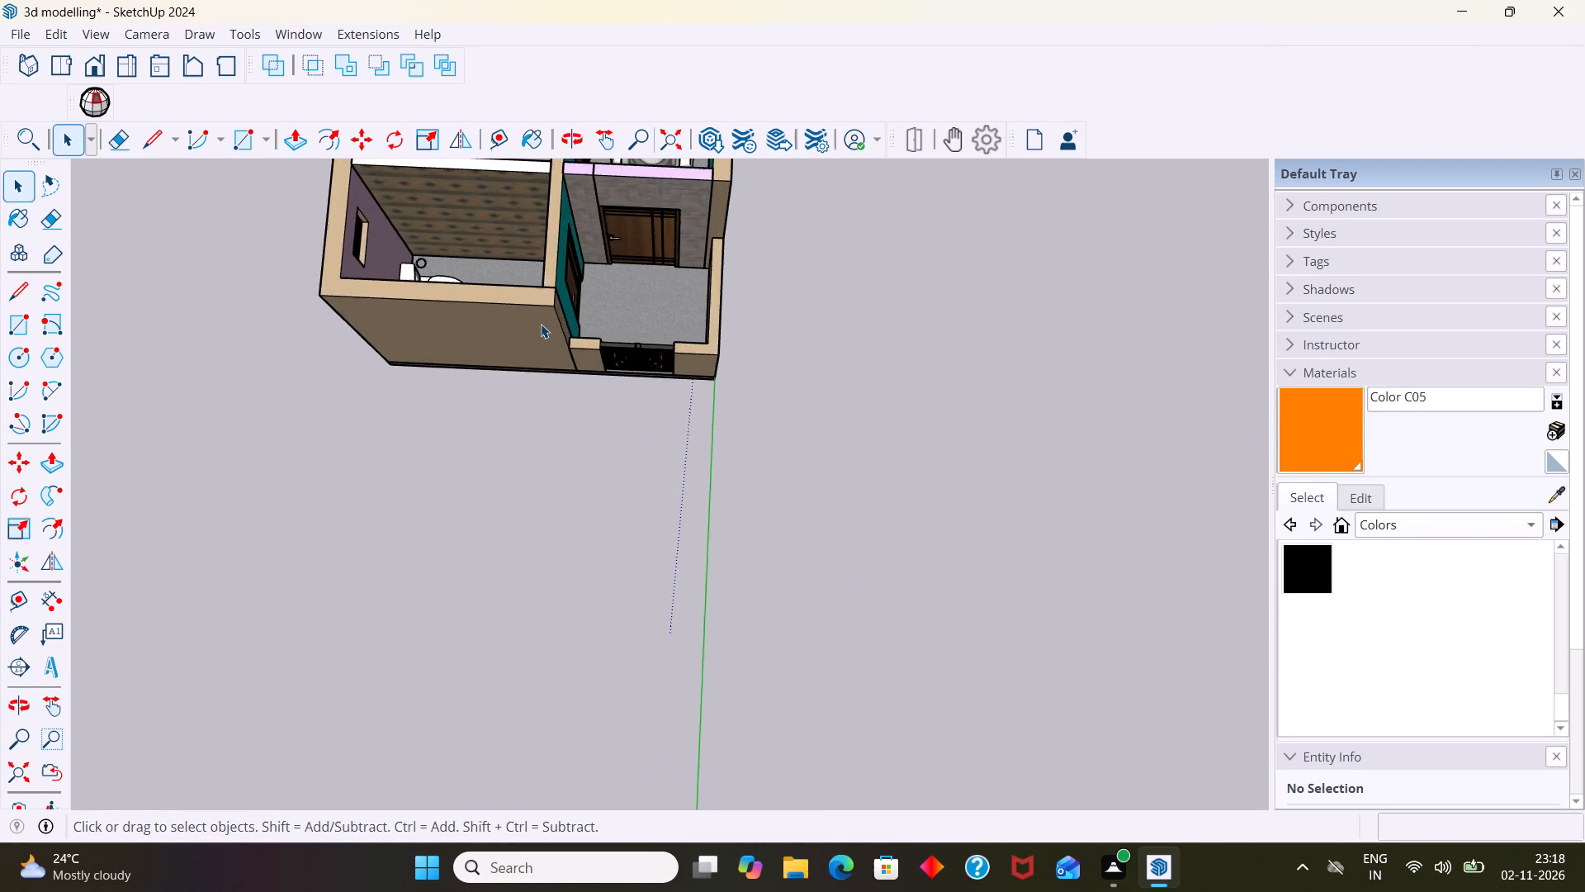
shift+middle_drag(518, 350, 234, 592)
scroll(248, 547, up, 2)
shift+middle_drag(263, 525, 263, 508)
scroll(273, 491, down, 3)
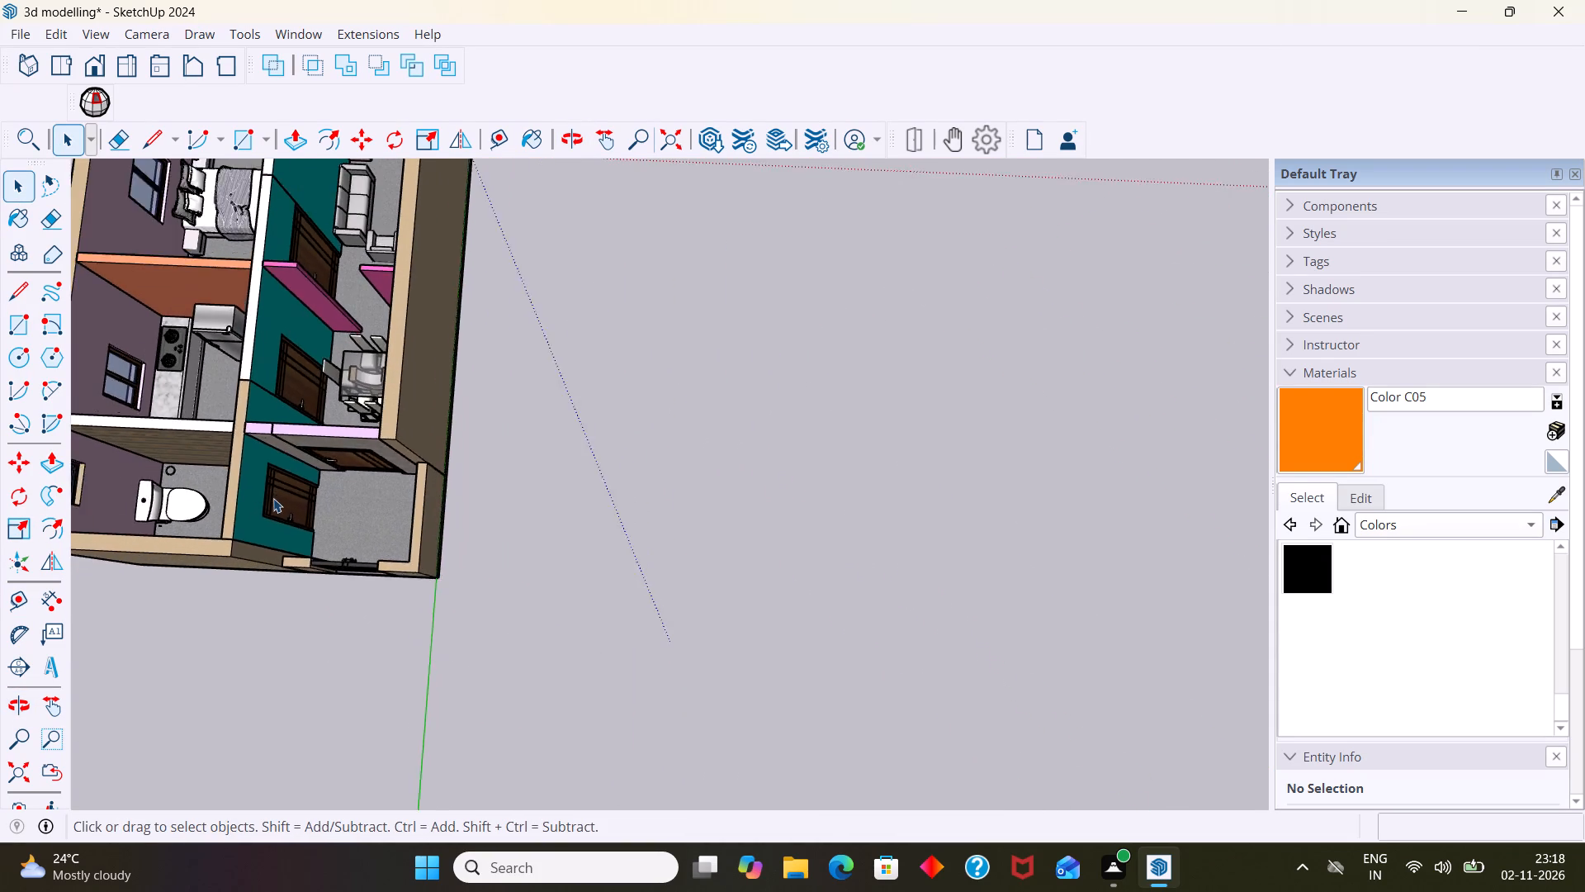
scroll(273, 498, down, 4)
middle_drag(294, 486, 164, 482)
scroll(392, 323, up, 6)
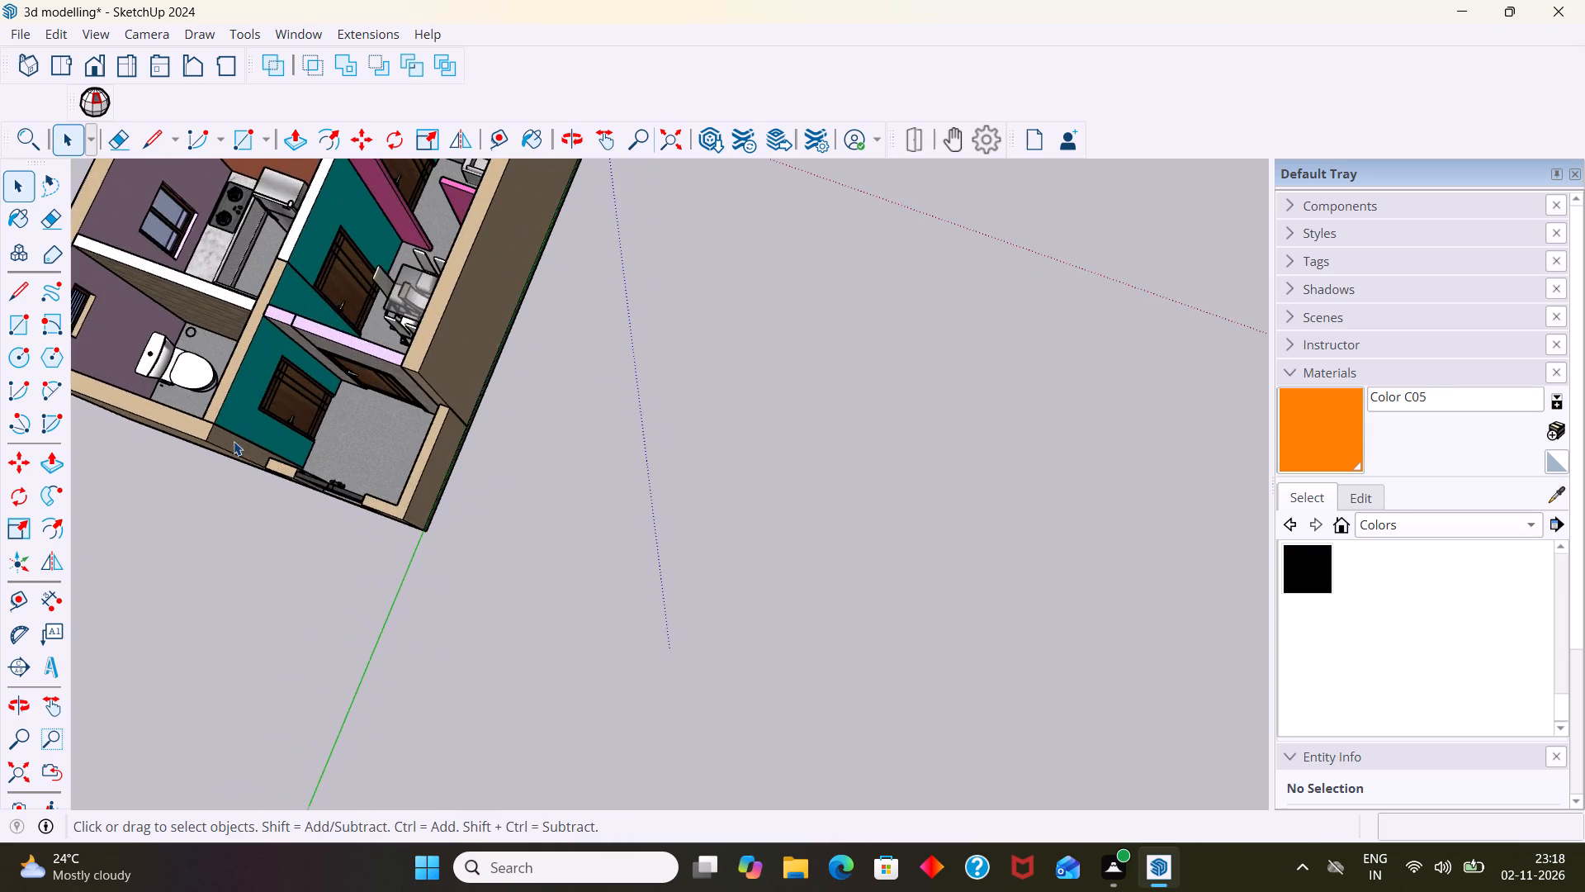
scroll(234, 441, up, 7)
scroll(338, 448, down, 2)
scroll(498, 349, down, 6)
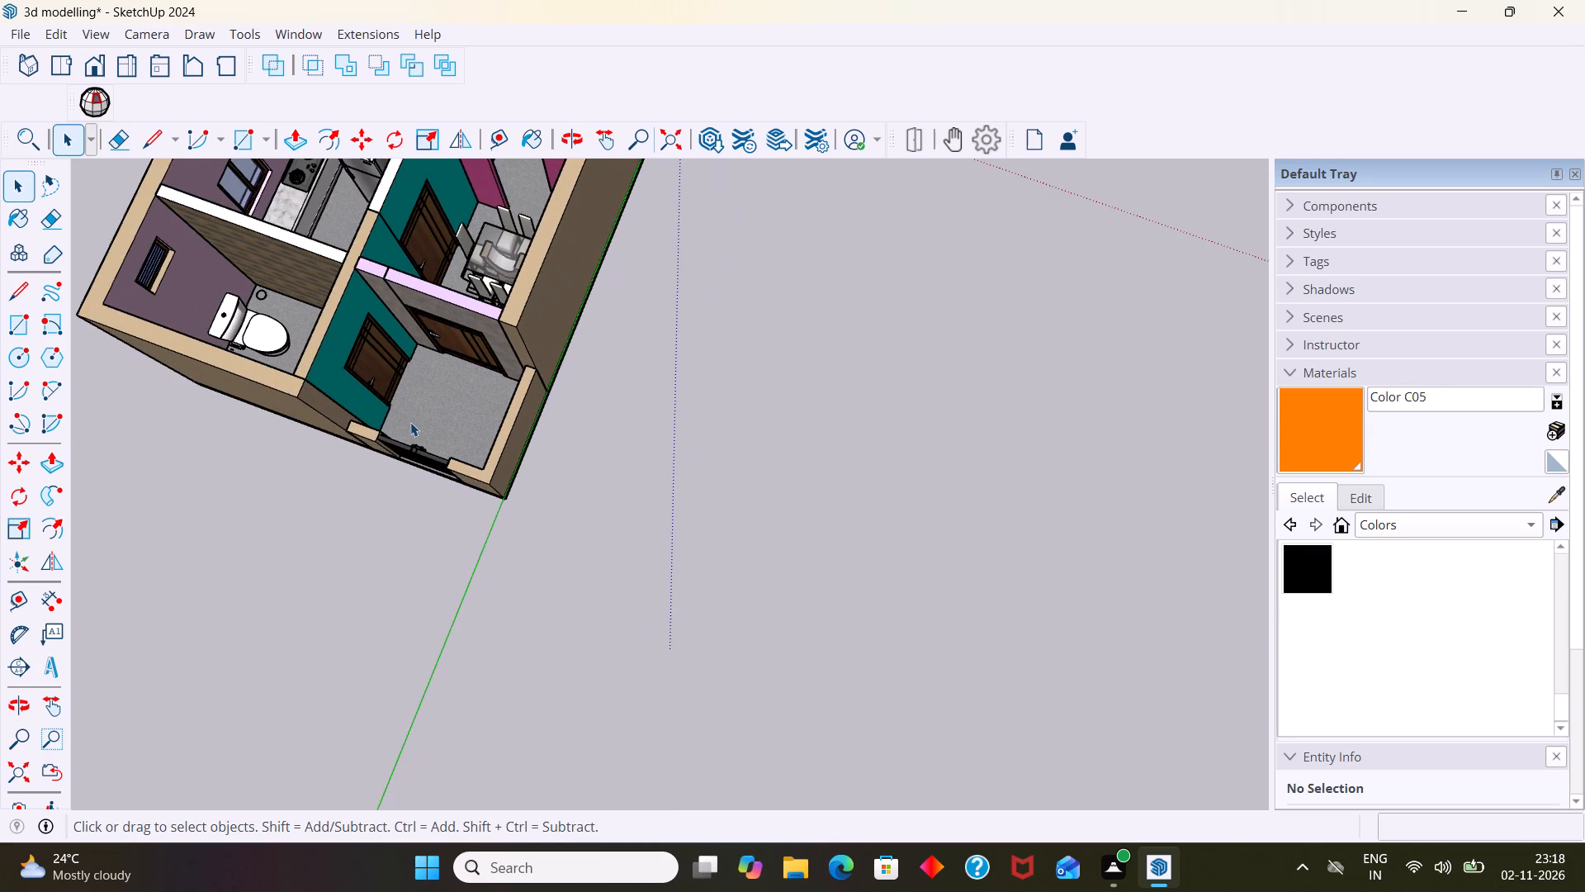
shift+middle_drag(447, 406, 662, 472)
scroll(599, 465, up, 6)
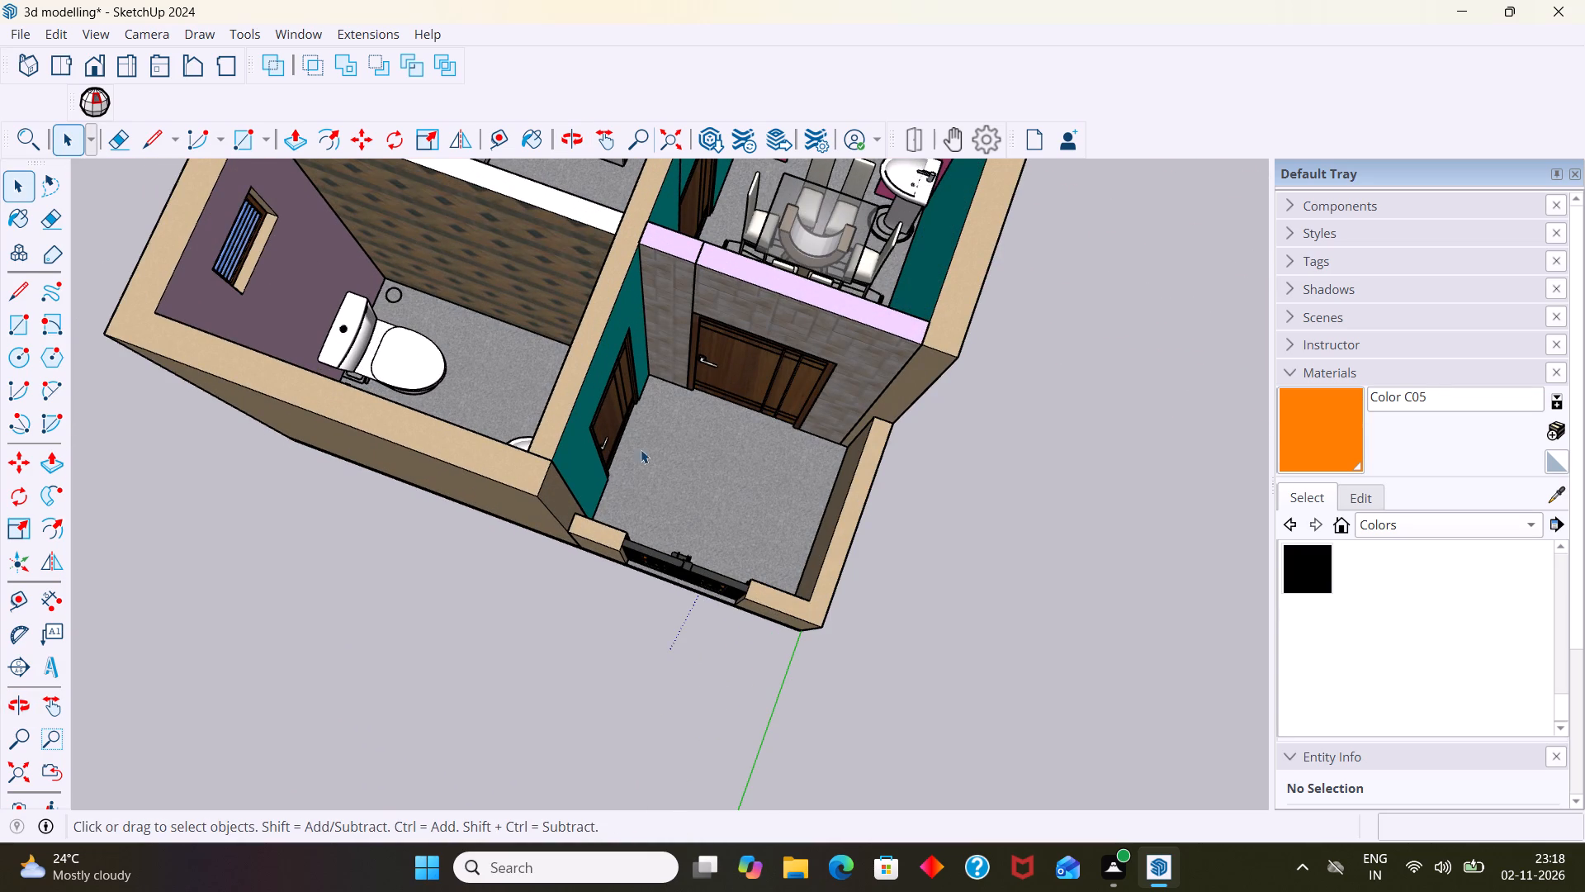
scroll(651, 439, down, 8)
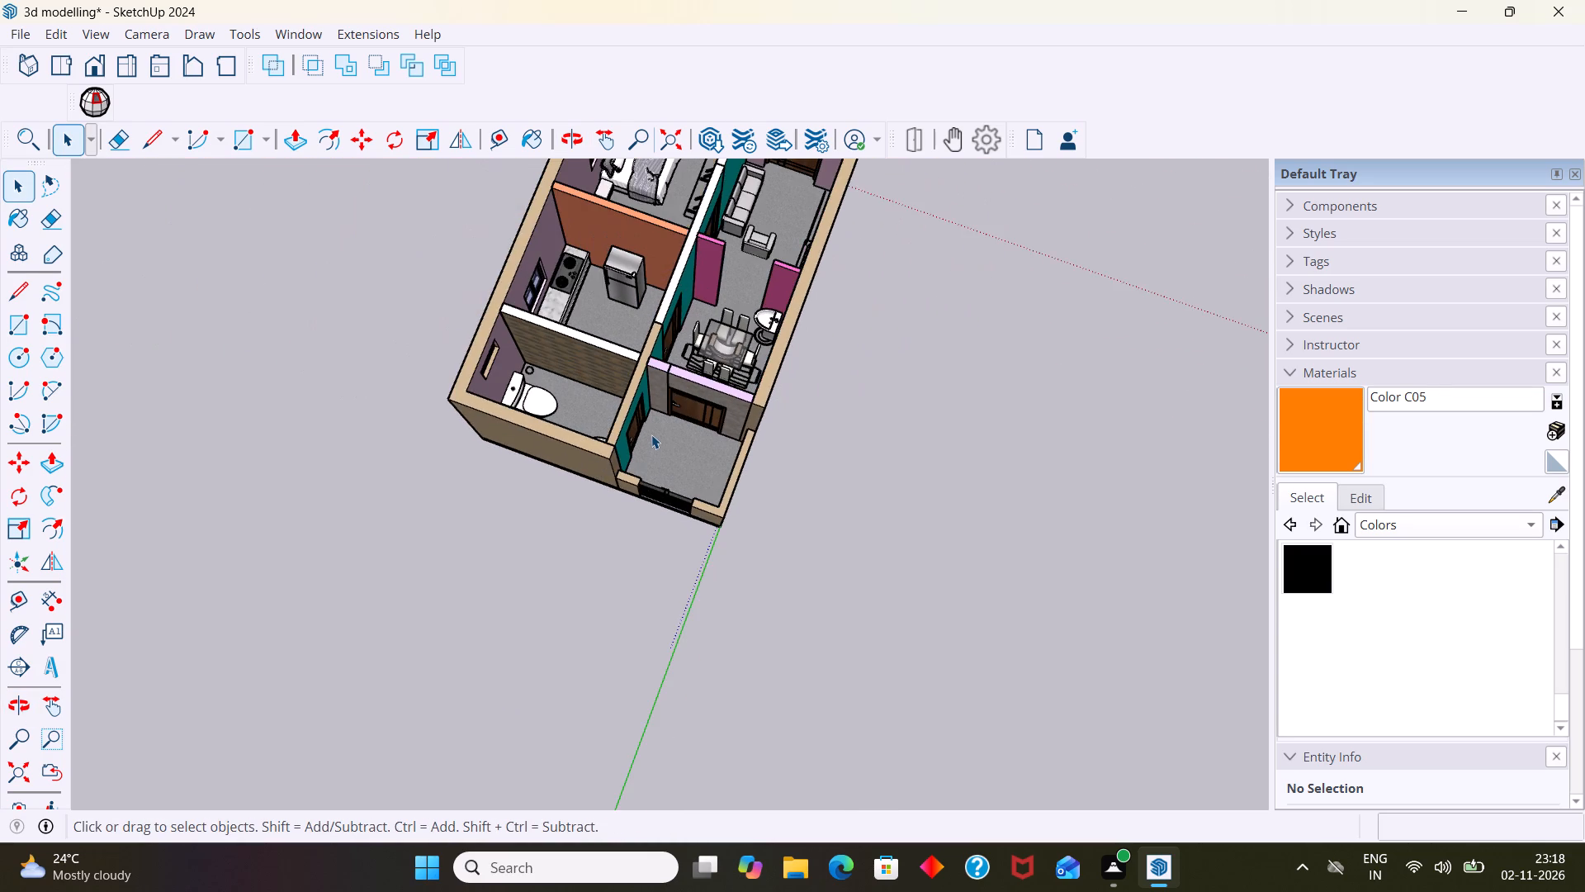
Examine the whole furnished layout from above, covering the bedroom, living area, kitchen, dining area and bathroom.
scroll(652, 434, down, 2)
middle_drag(655, 435, 574, 530)
scroll(686, 377, up, 1)
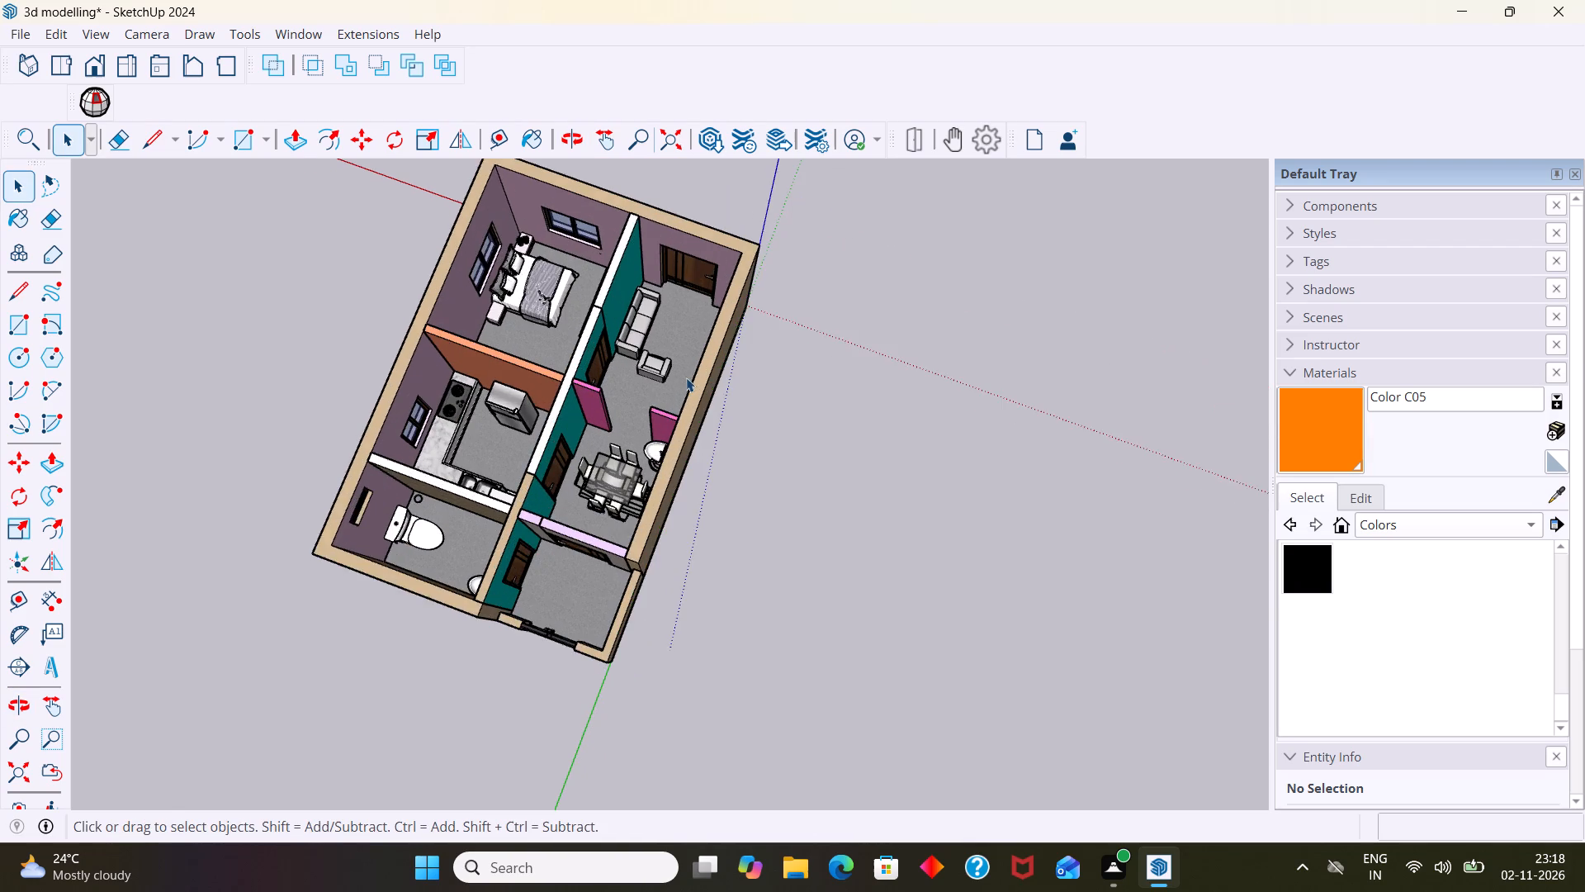
scroll(686, 377, up, 5)
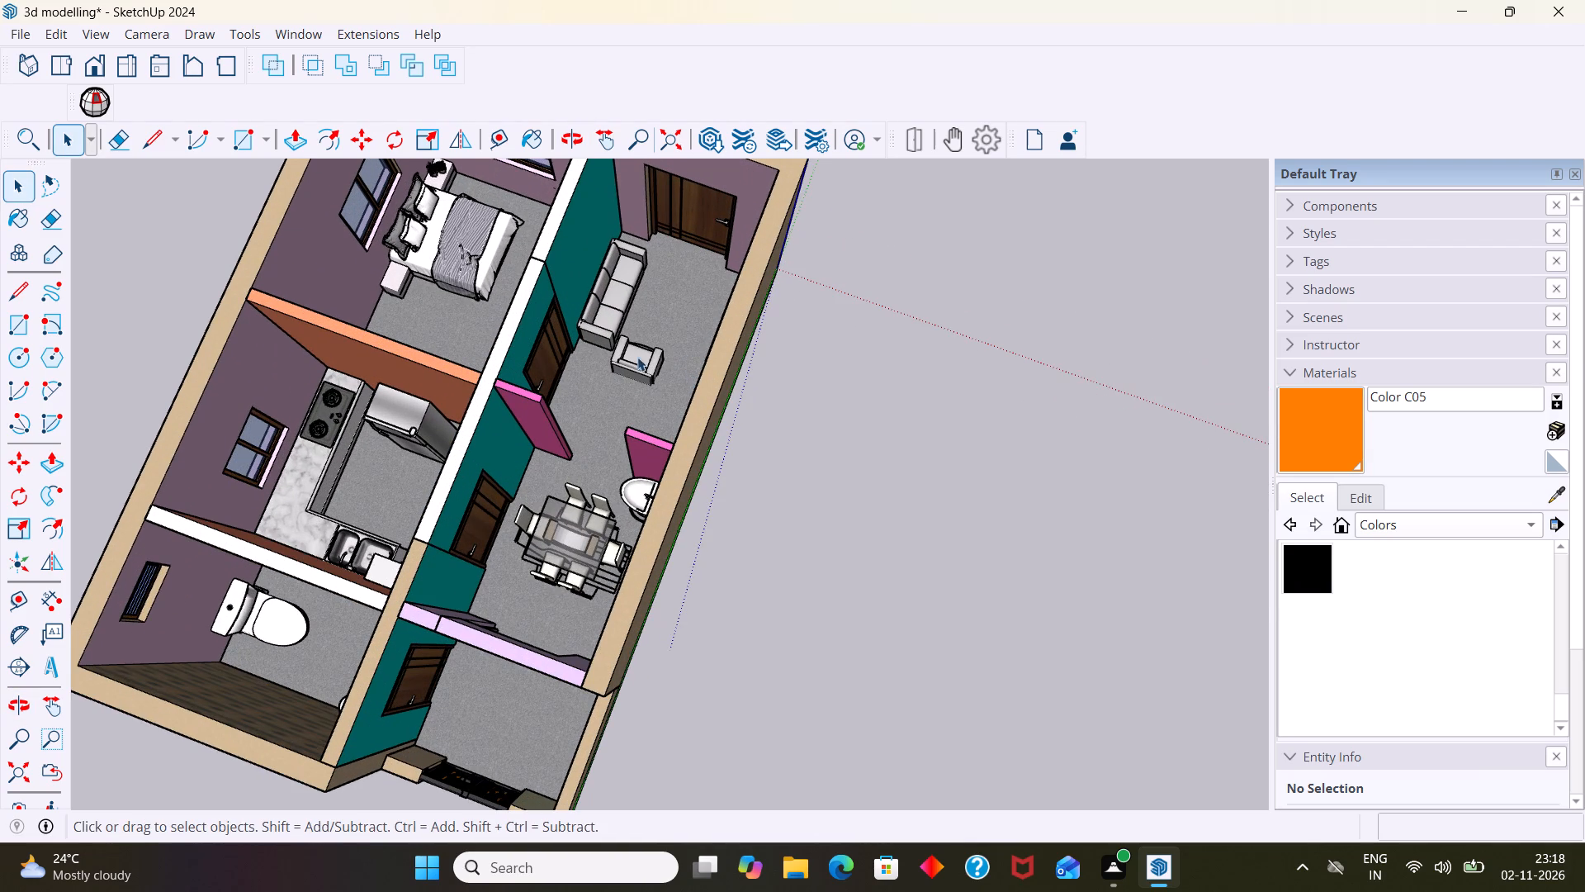
scroll(569, 386, down, 2)
scroll(349, 459, down, 2)
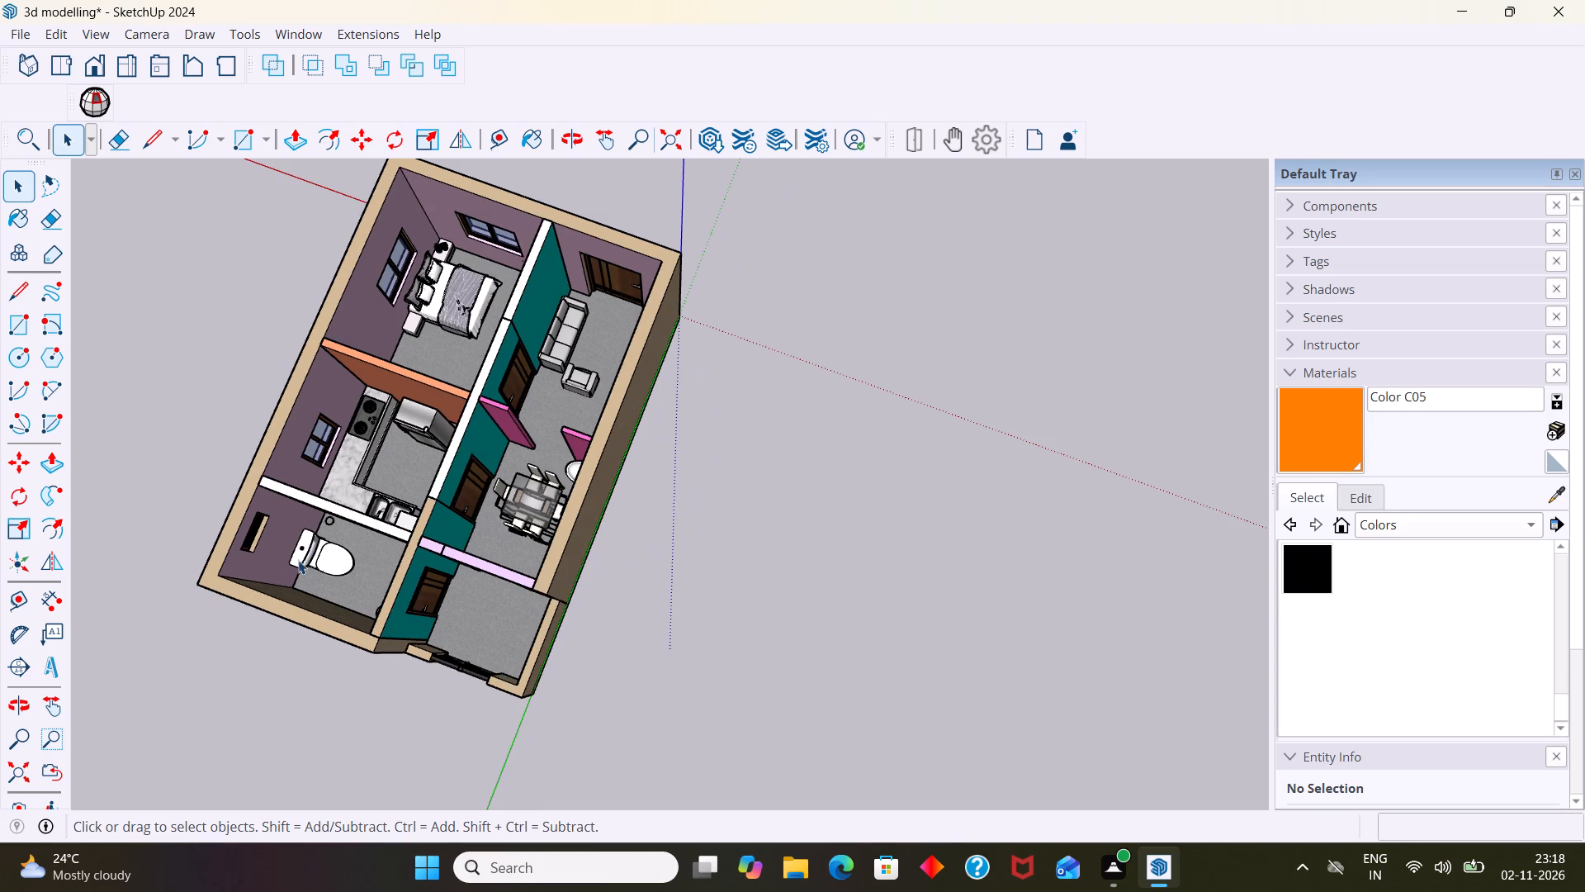
middle_drag(355, 475, 370, 371)
scroll(373, 485, up, 4)
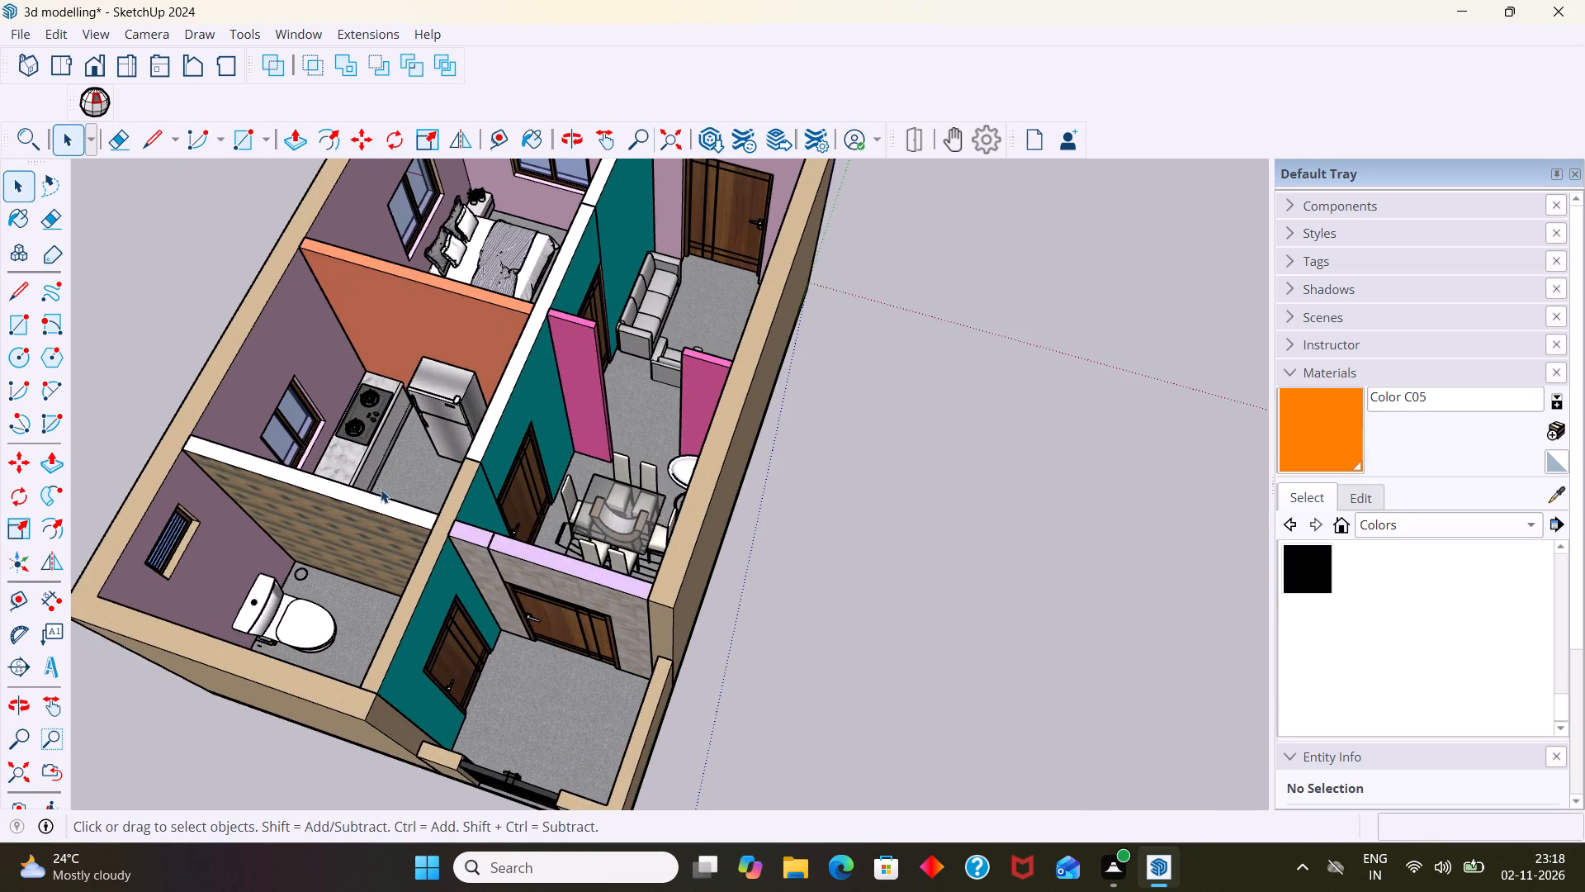
scroll(455, 565, up, 4)
Examine the porch's floor, doors and gate up close, and the house's exterior walls on the gate and window sides.
middle_drag(456, 591, 235, 617)
scroll(371, 572, down, 2)
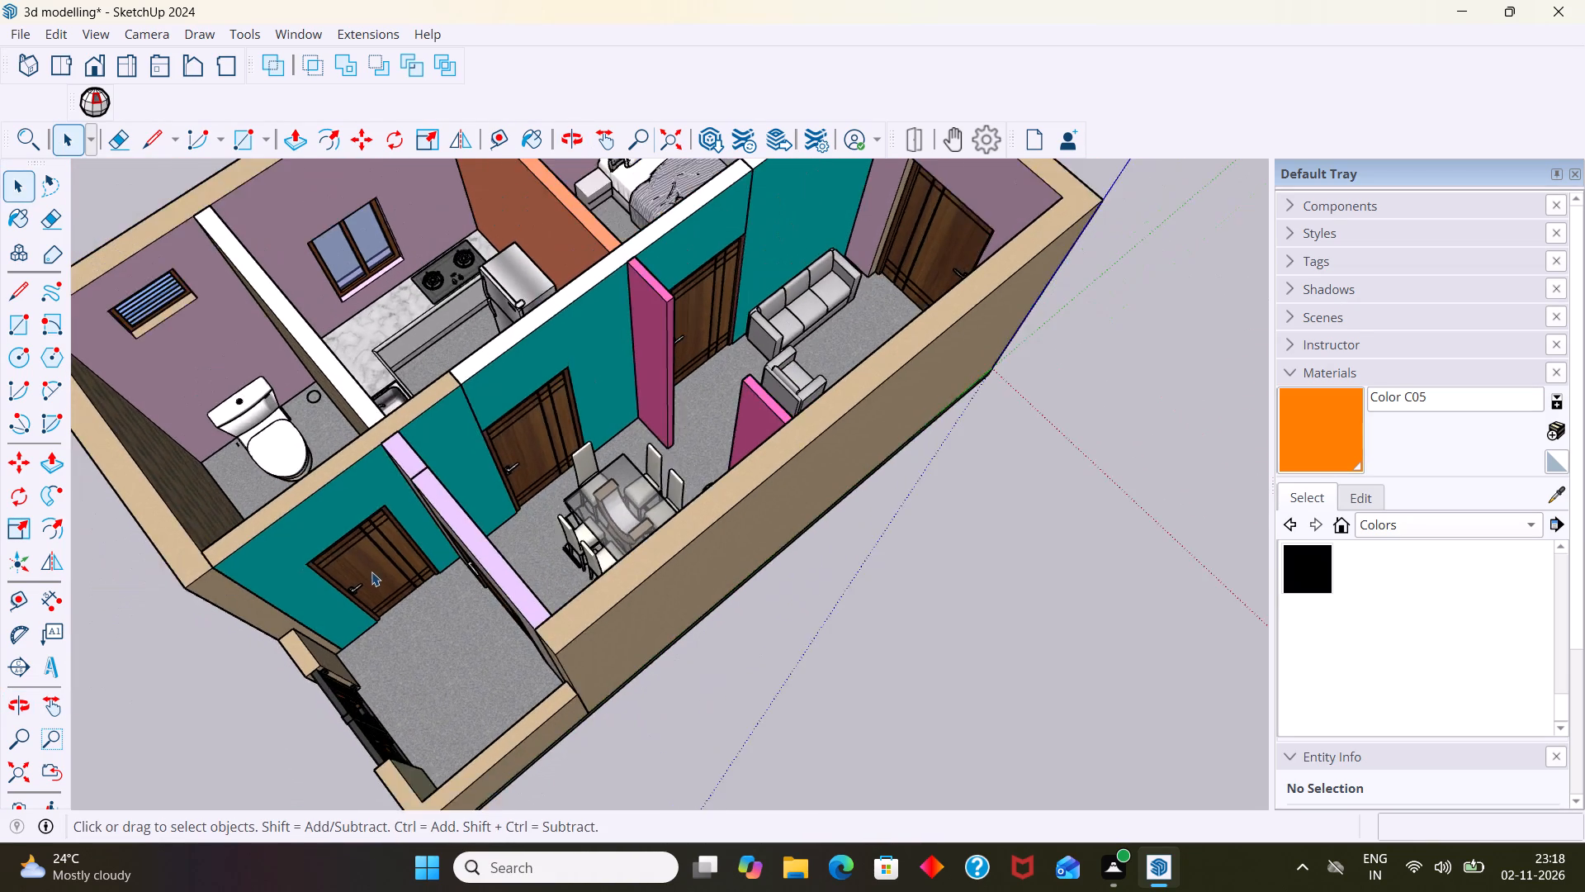
scroll(371, 572, down, 4)
scroll(370, 599, up, 5)
shift+middle_drag(402, 620, 493, 508)
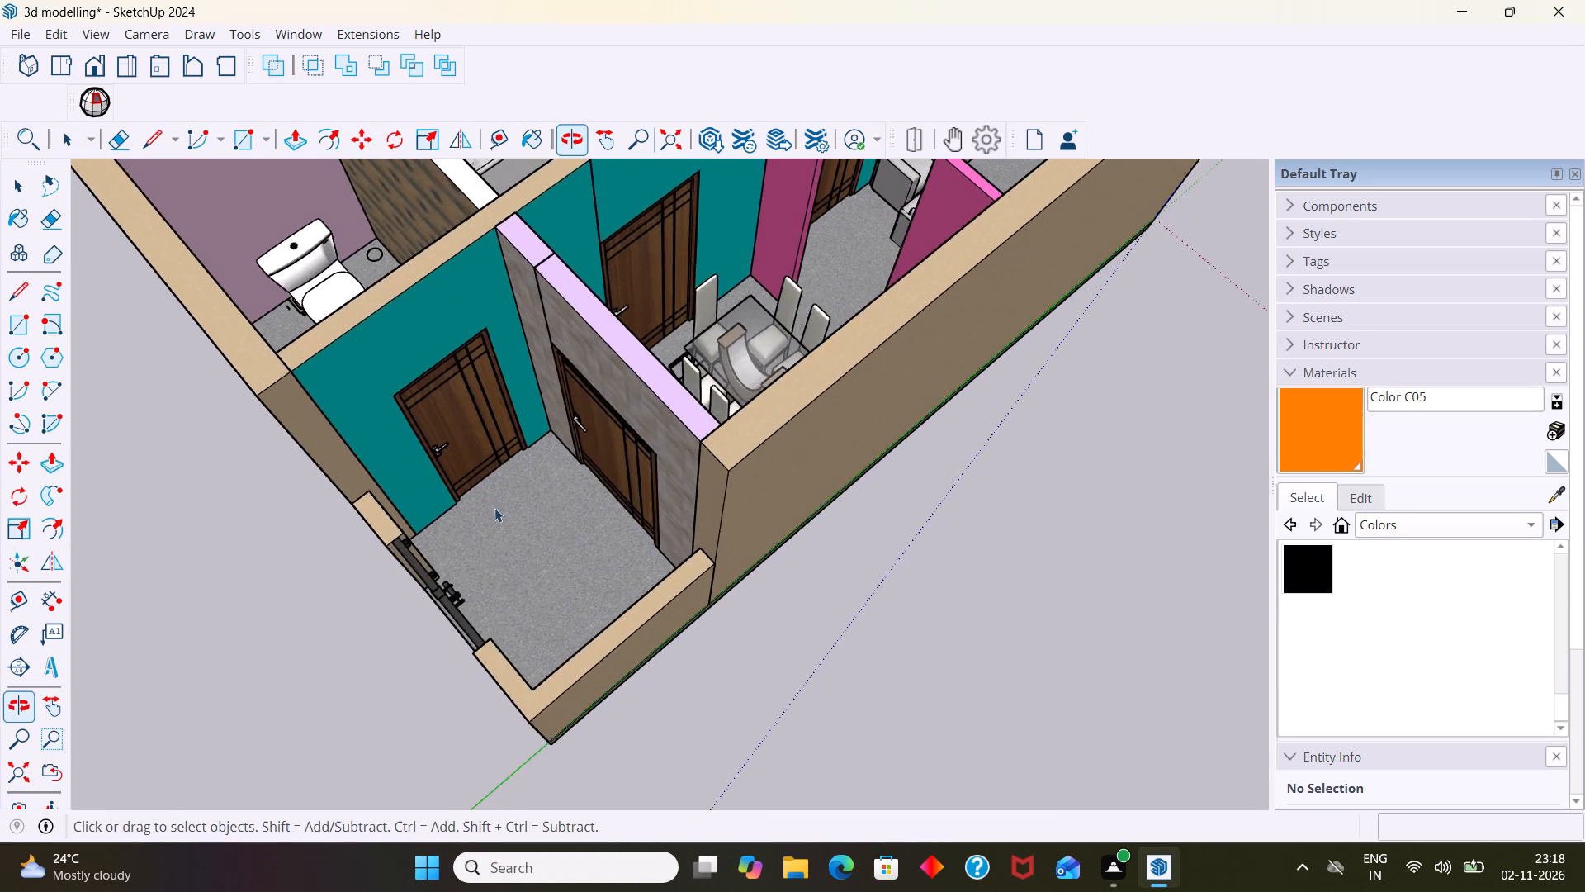
scroll(502, 519, up, 2)
middle_drag(575, 525, 608, 531)
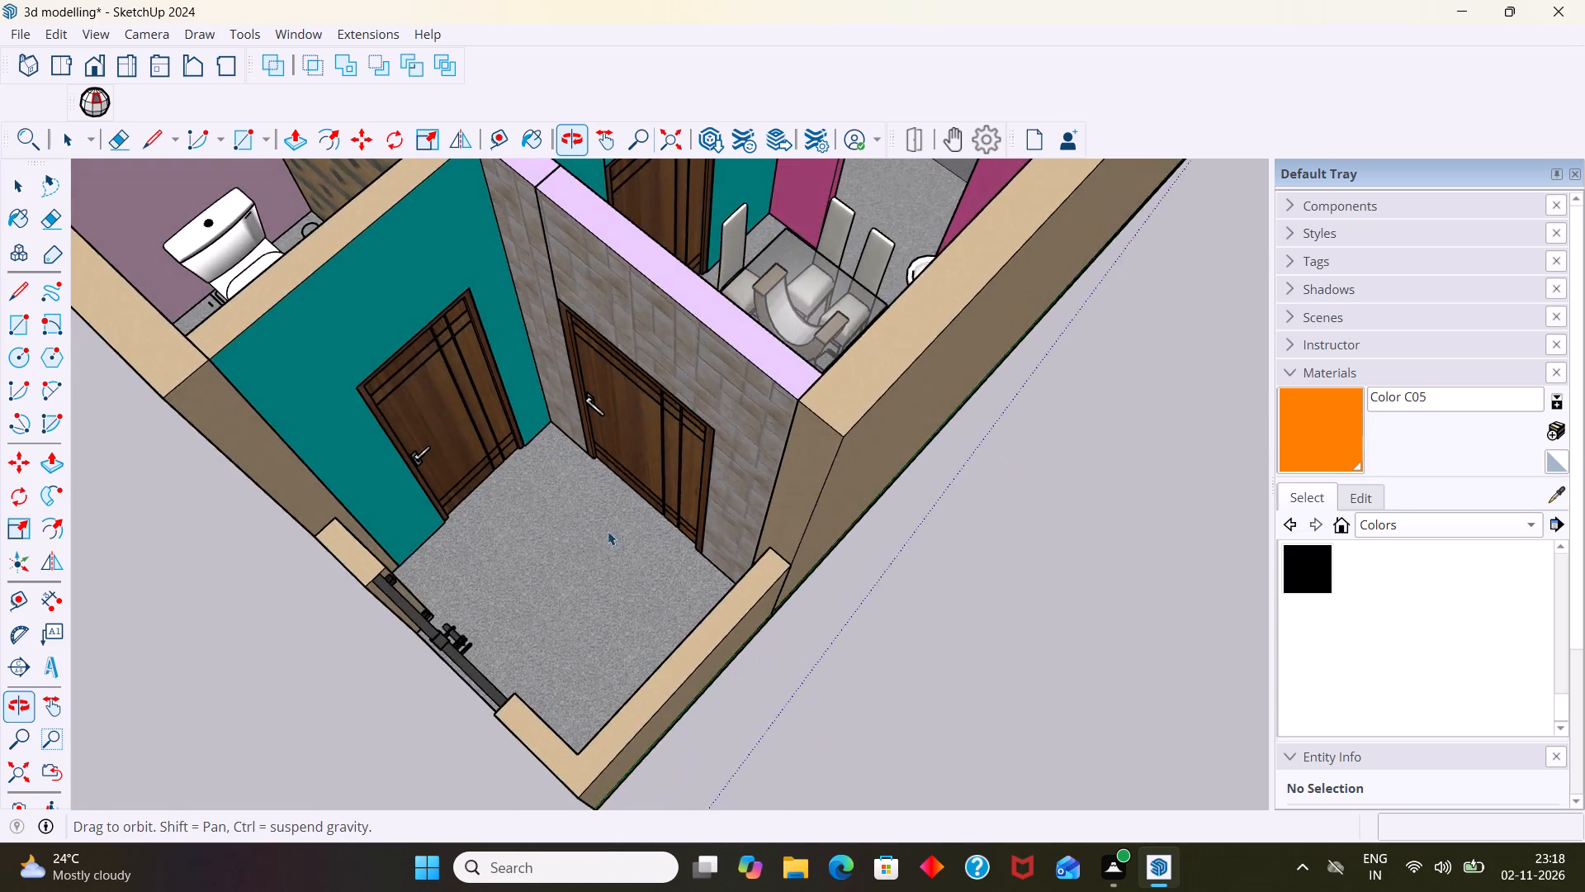
middle_drag(608, 531, 619, 531)
scroll(591, 530, down, 6)
scroll(504, 603, up, 14)
middle_click(504, 603)
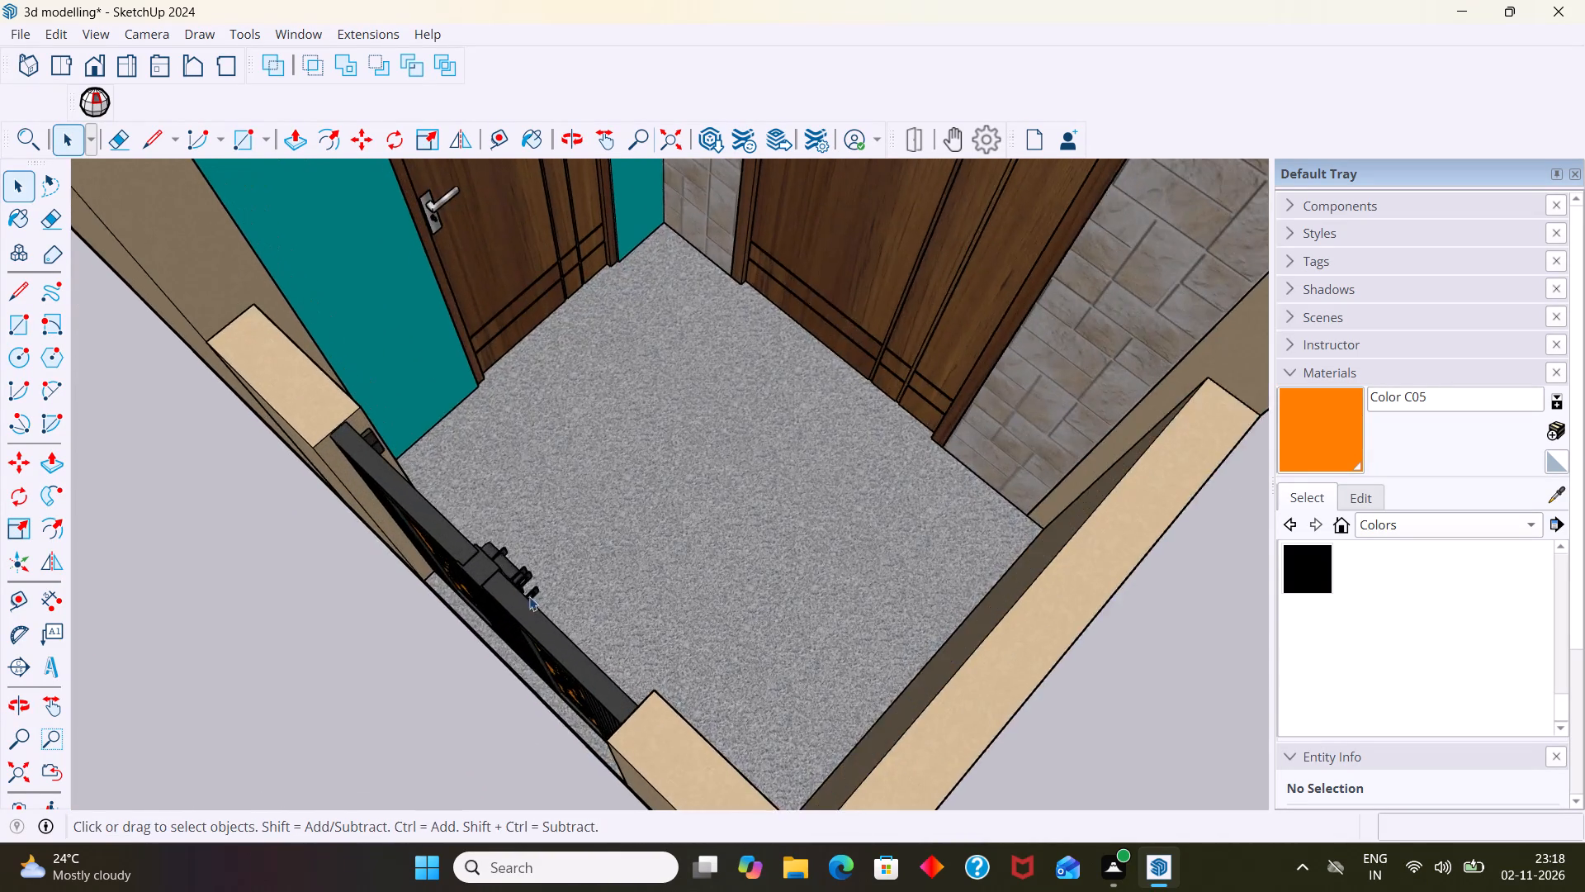
middle_drag(529, 596, 617, 560)
scroll(608, 567, down, 6)
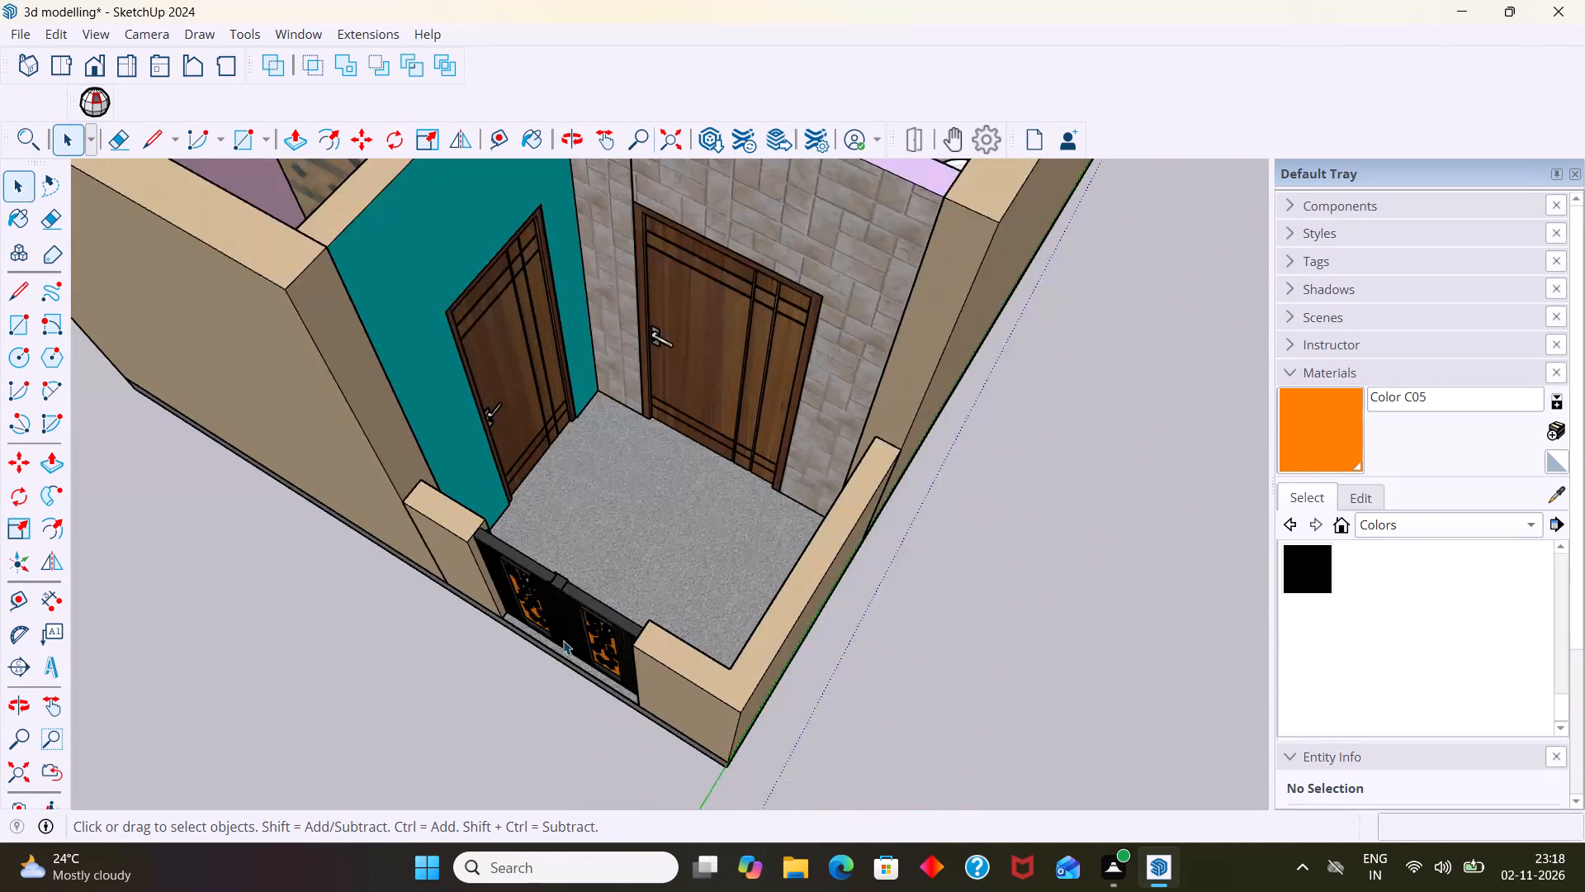
scroll(563, 640, down, 8)
middle_drag(566, 647, 962, 415)
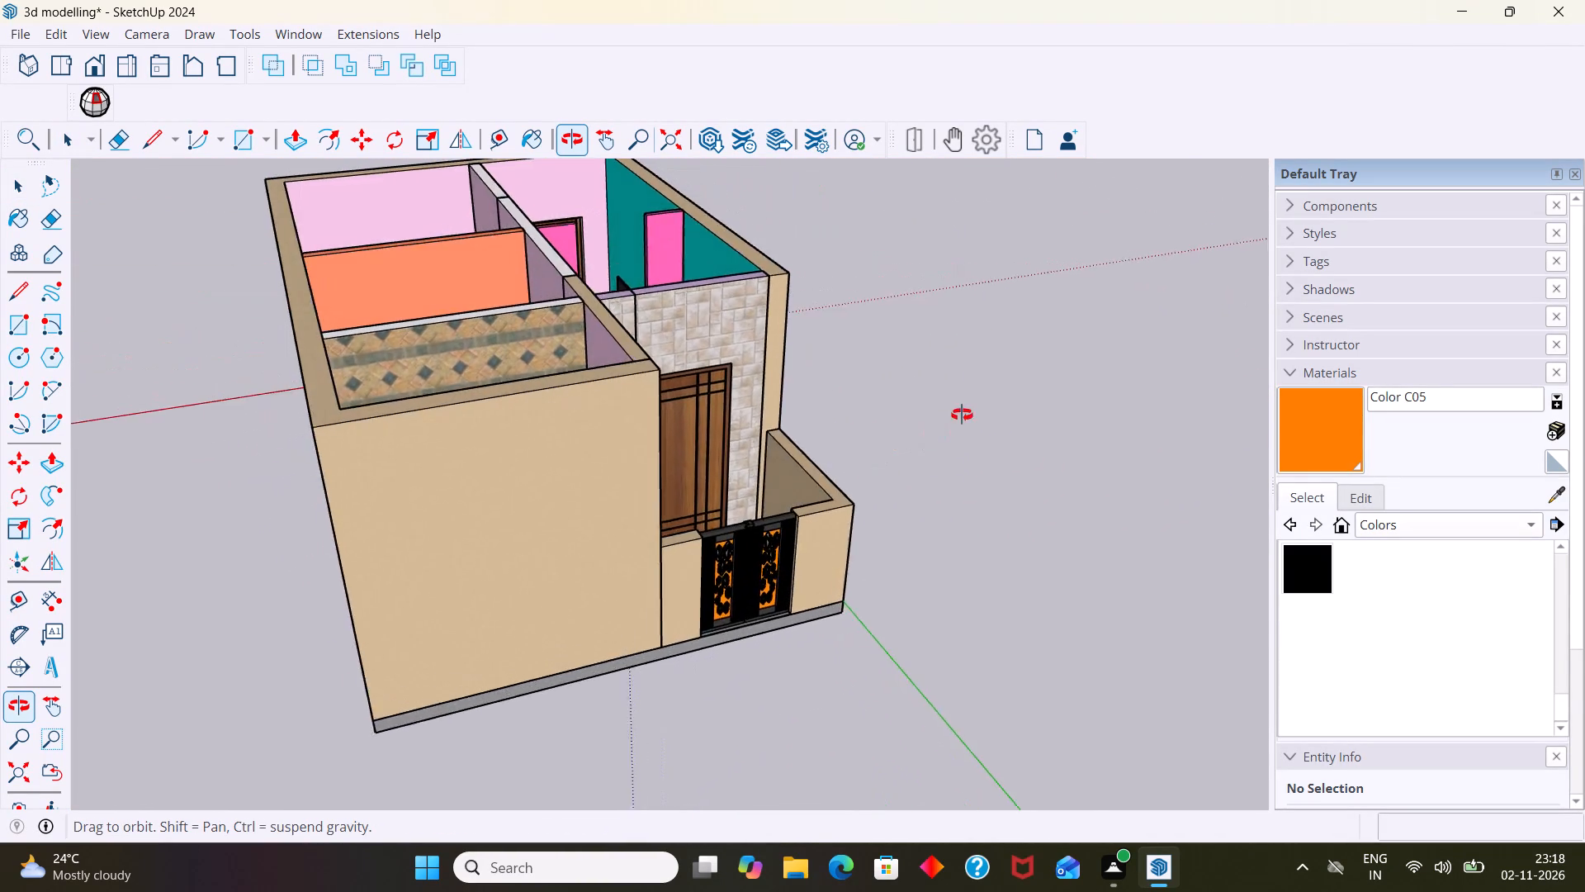
middle_drag(962, 415, 1144, 335)
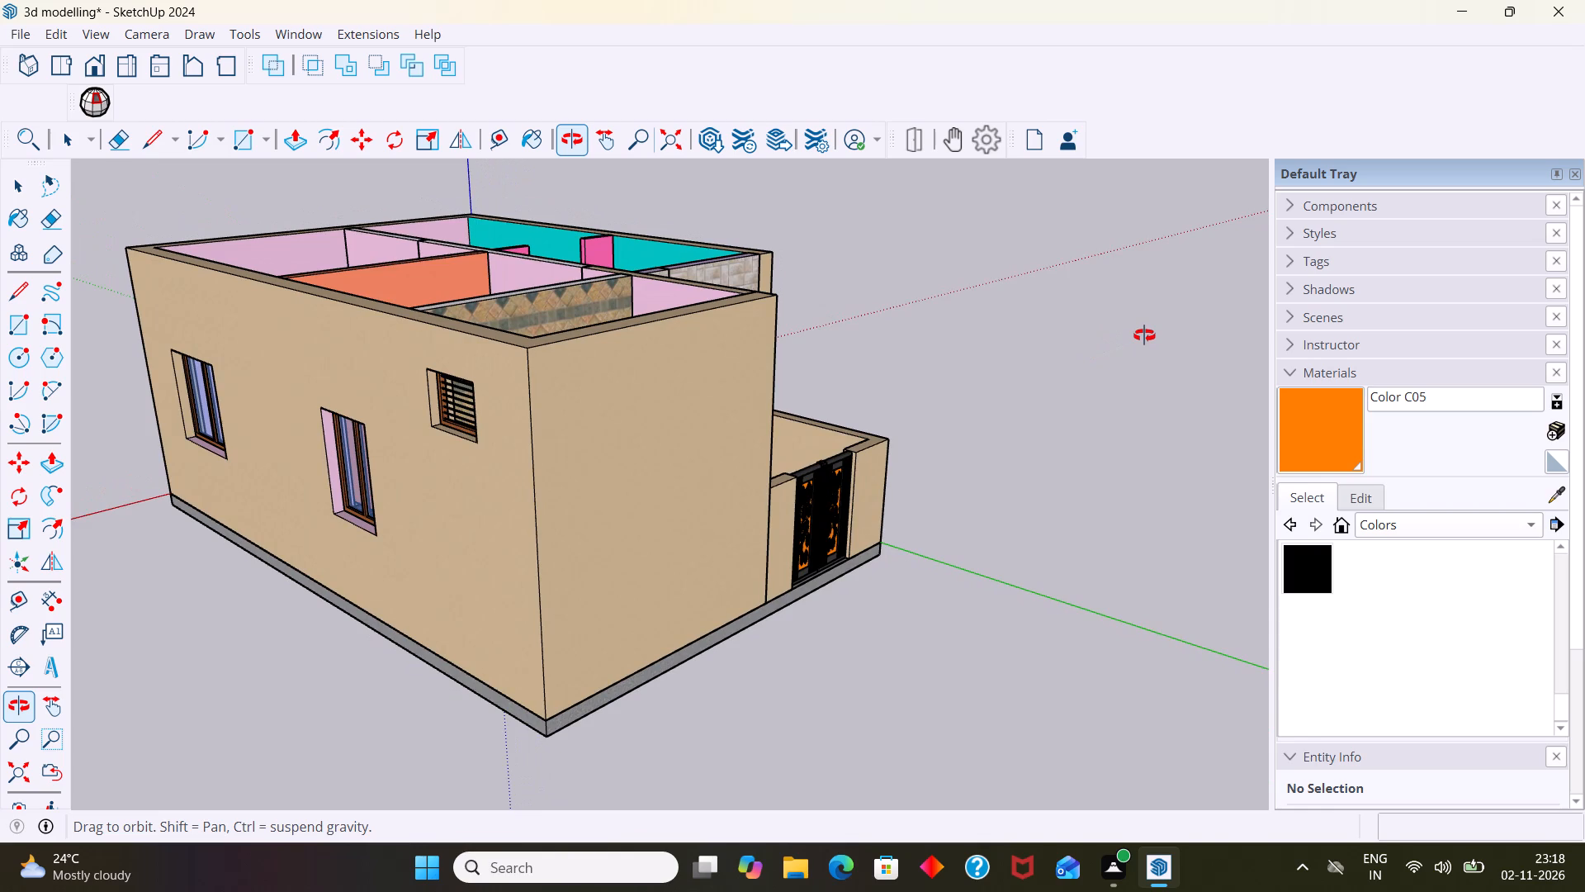
middle_drag(1144, 335, 929, 368)
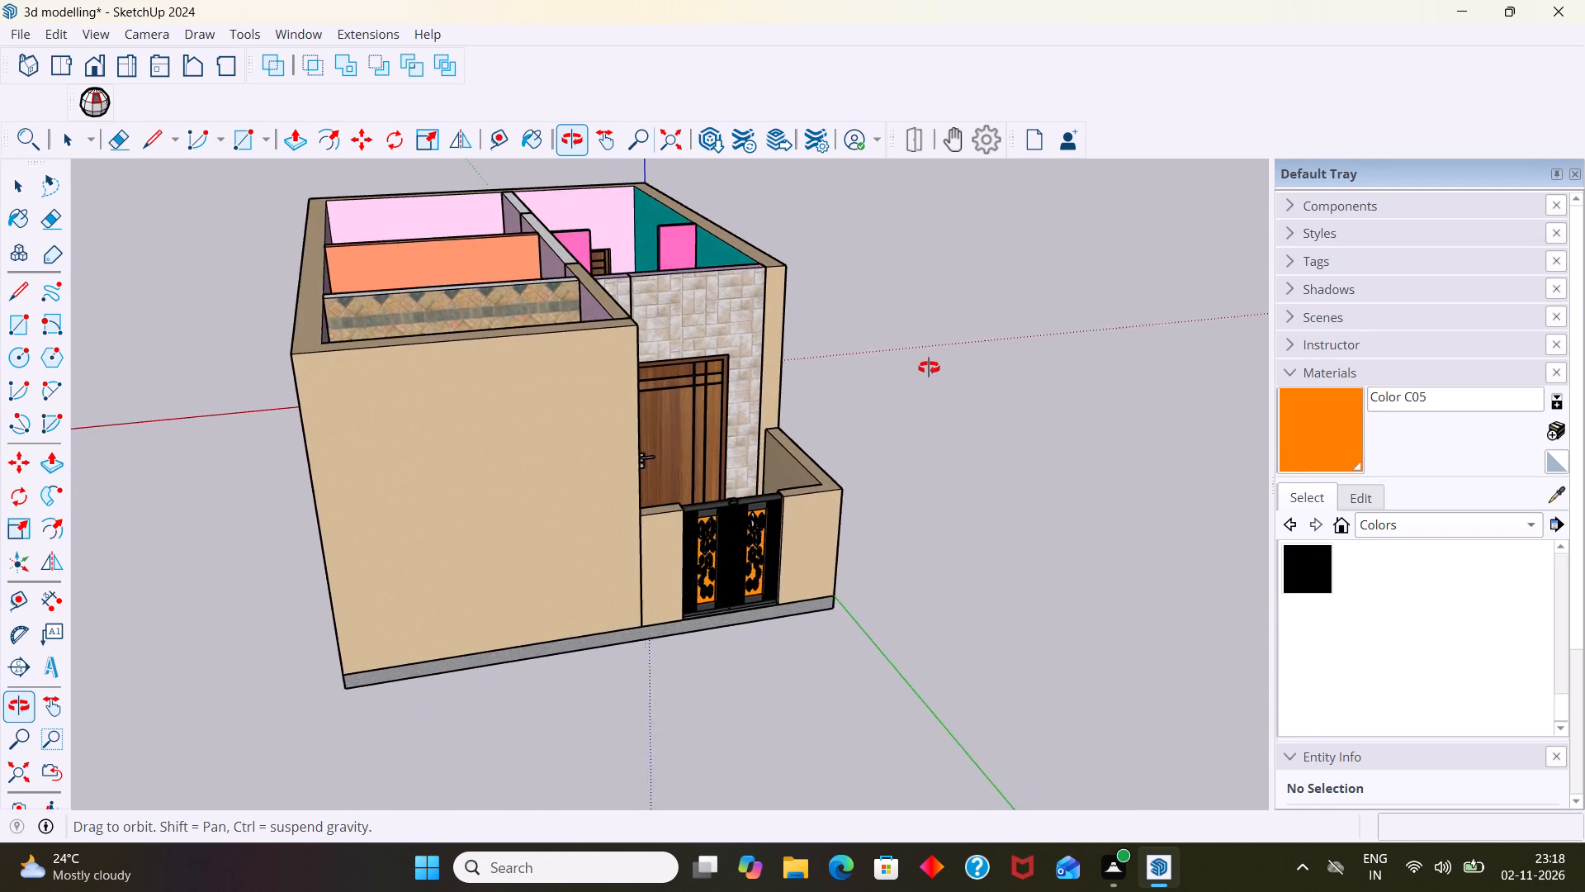
Examine the roofless house model from the gate side and from above, covering the toilet, kitchen and bedroom layouts.
middle_drag(929, 368, 478, 444)
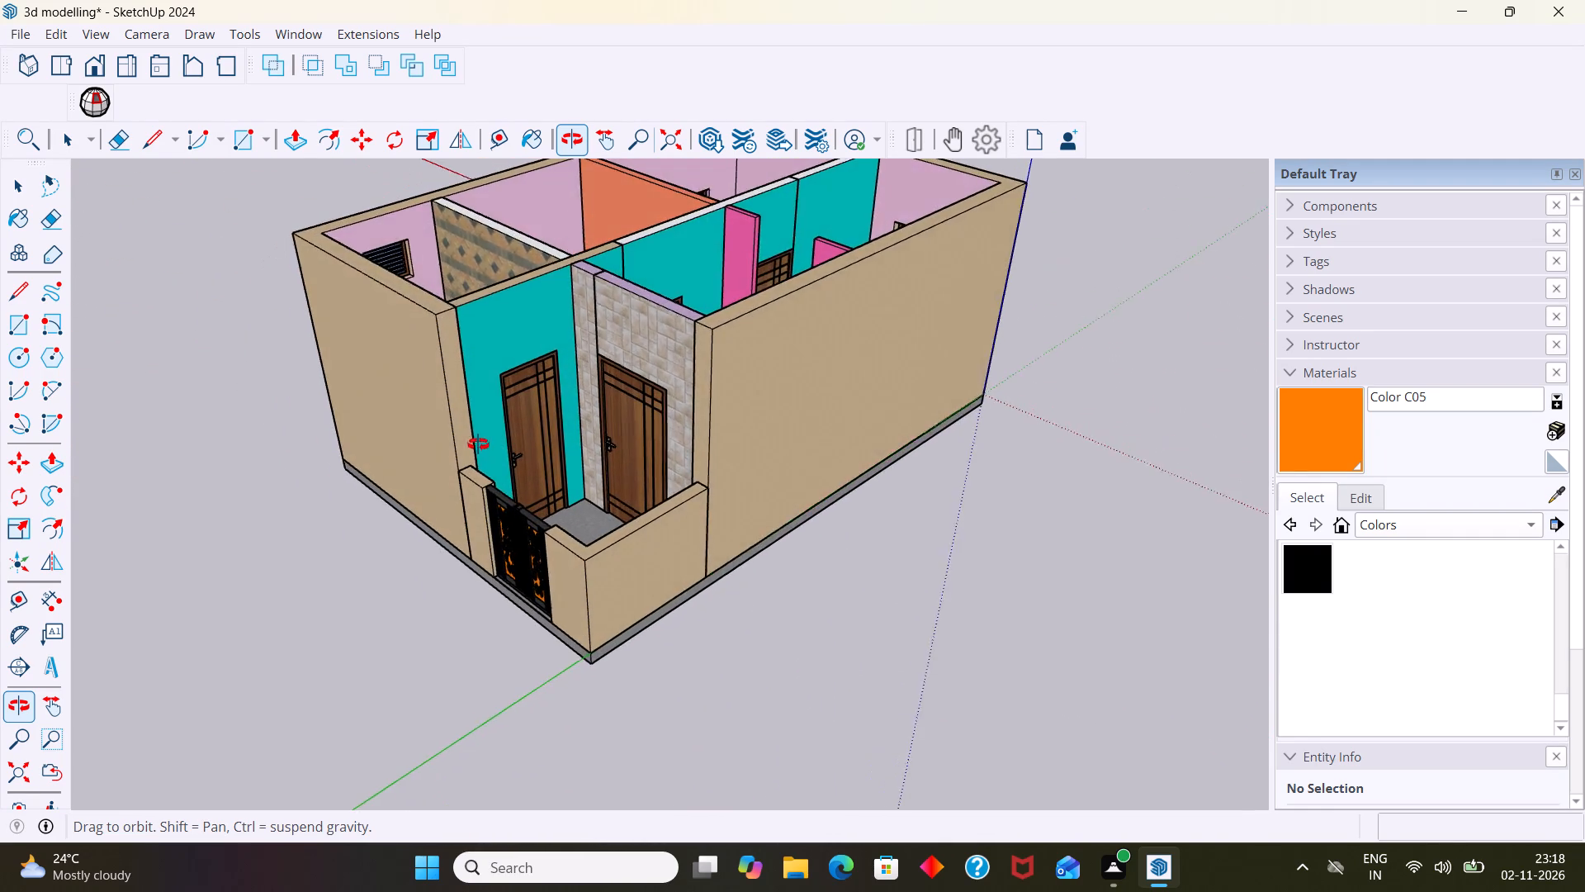
middle_drag(478, 444, 478, 441)
scroll(479, 414, down, 9)
middle_drag(573, 364, 473, 588)
scroll(401, 594, up, 2)
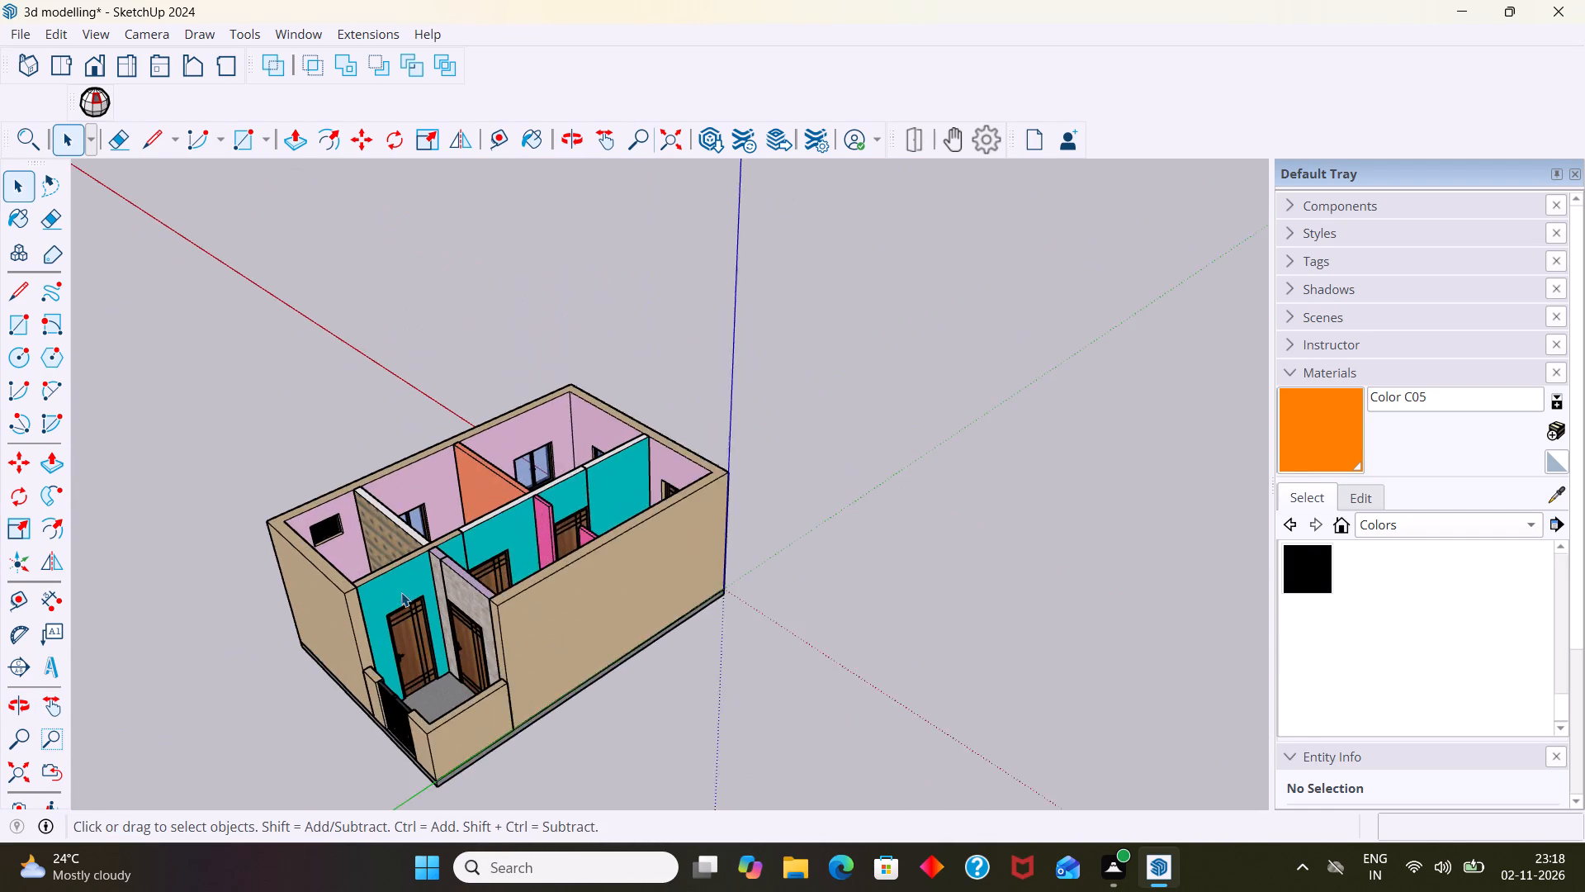
scroll(401, 592, up, 19)
middle_drag(351, 616, 483, 636)
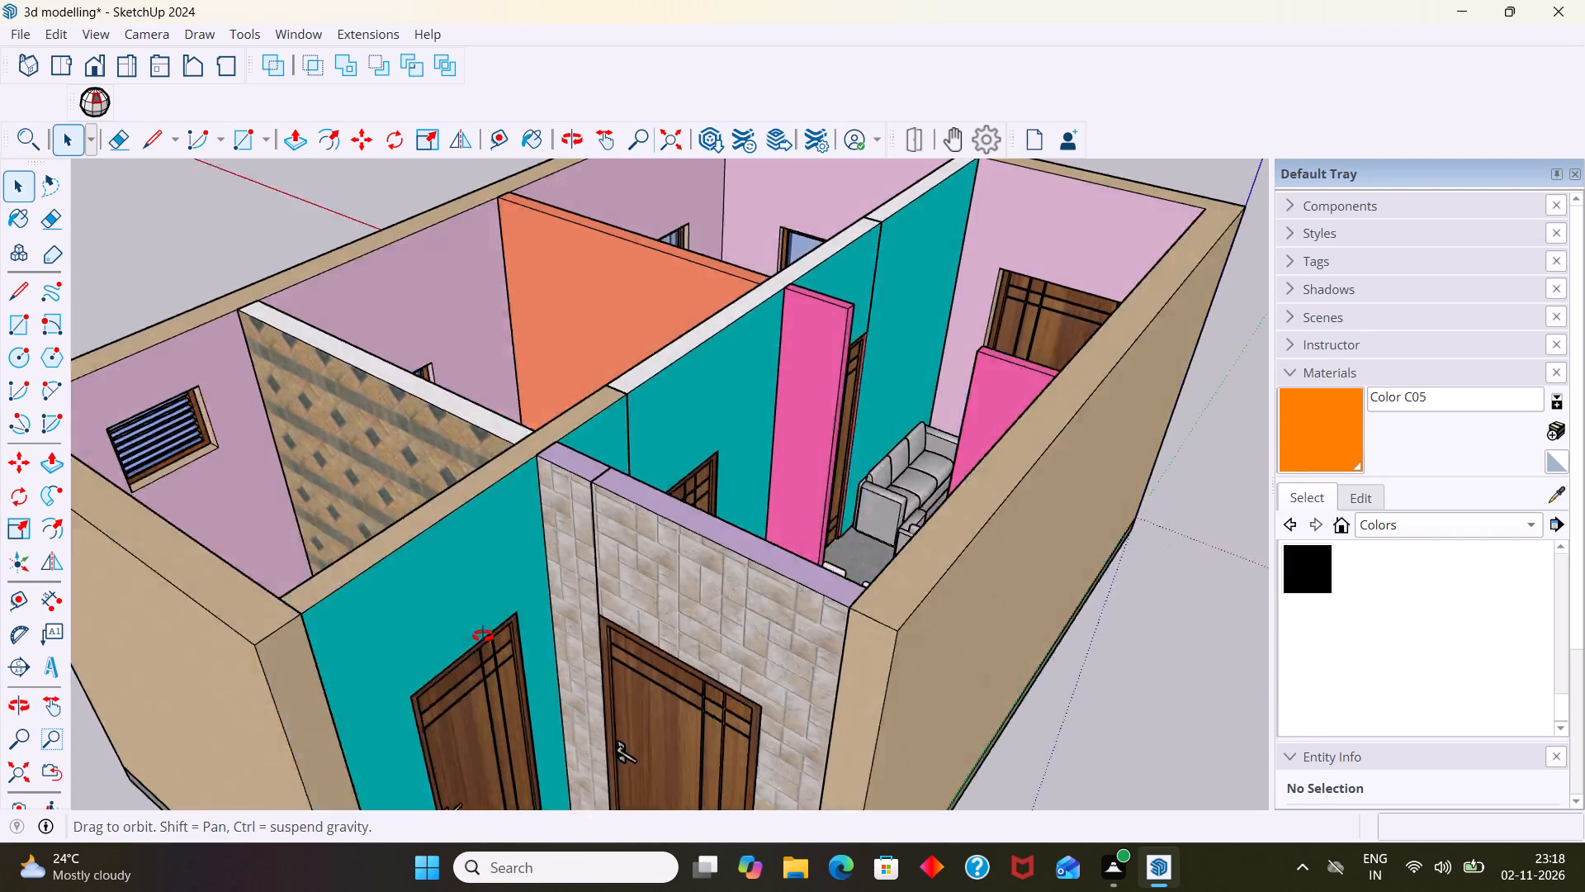
middle_drag(483, 636, 254, 803)
scroll(278, 633, up, 3)
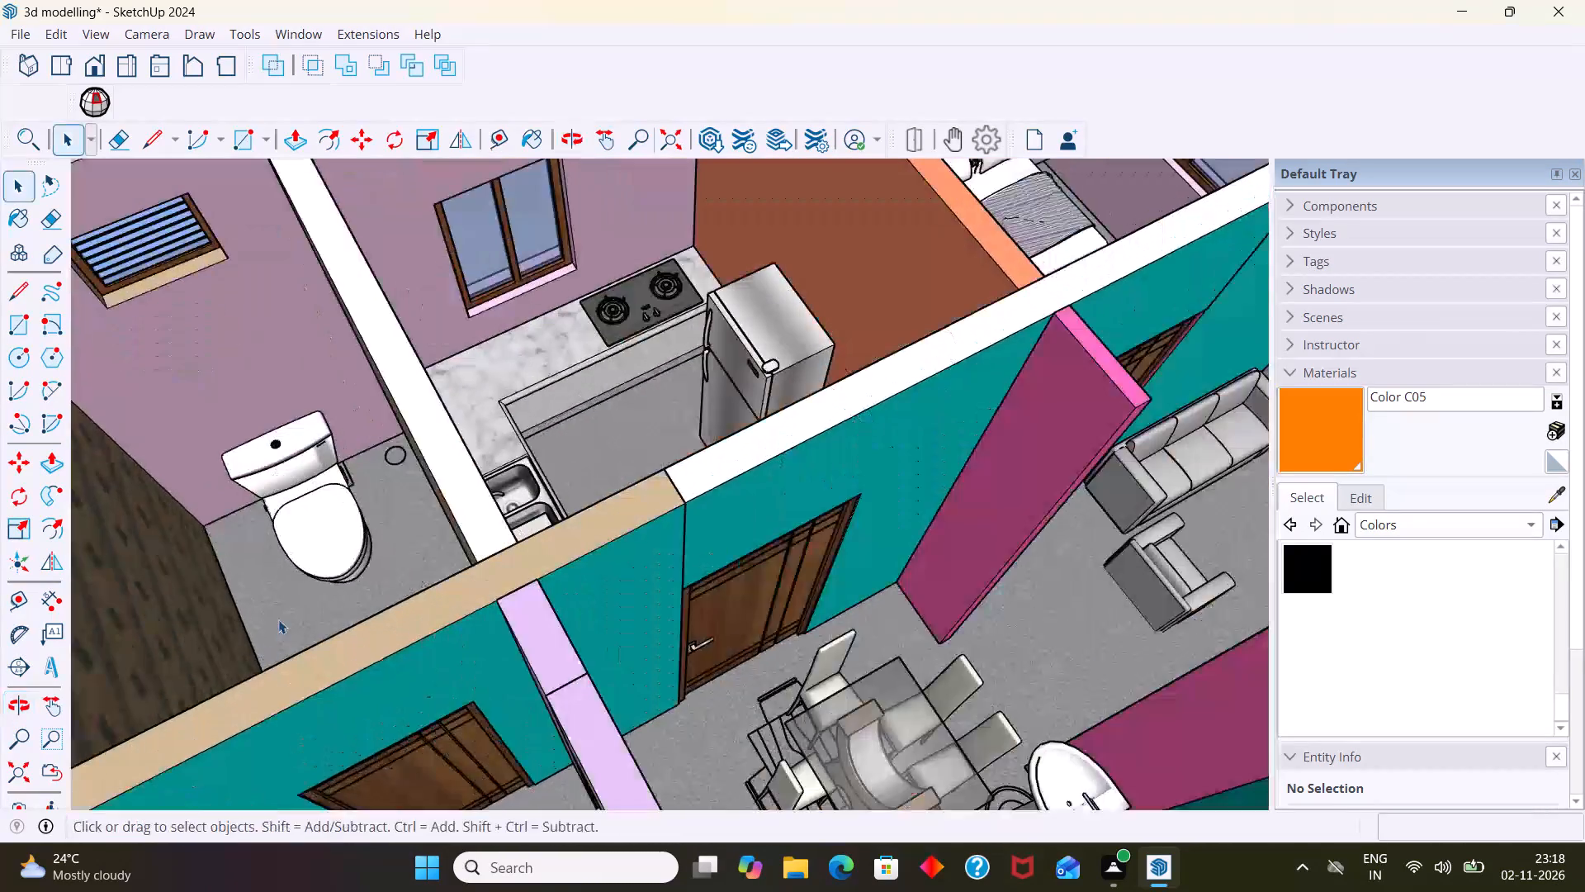
middle_drag(302, 634, 291, 621)
scroll(303, 539, down, 2)
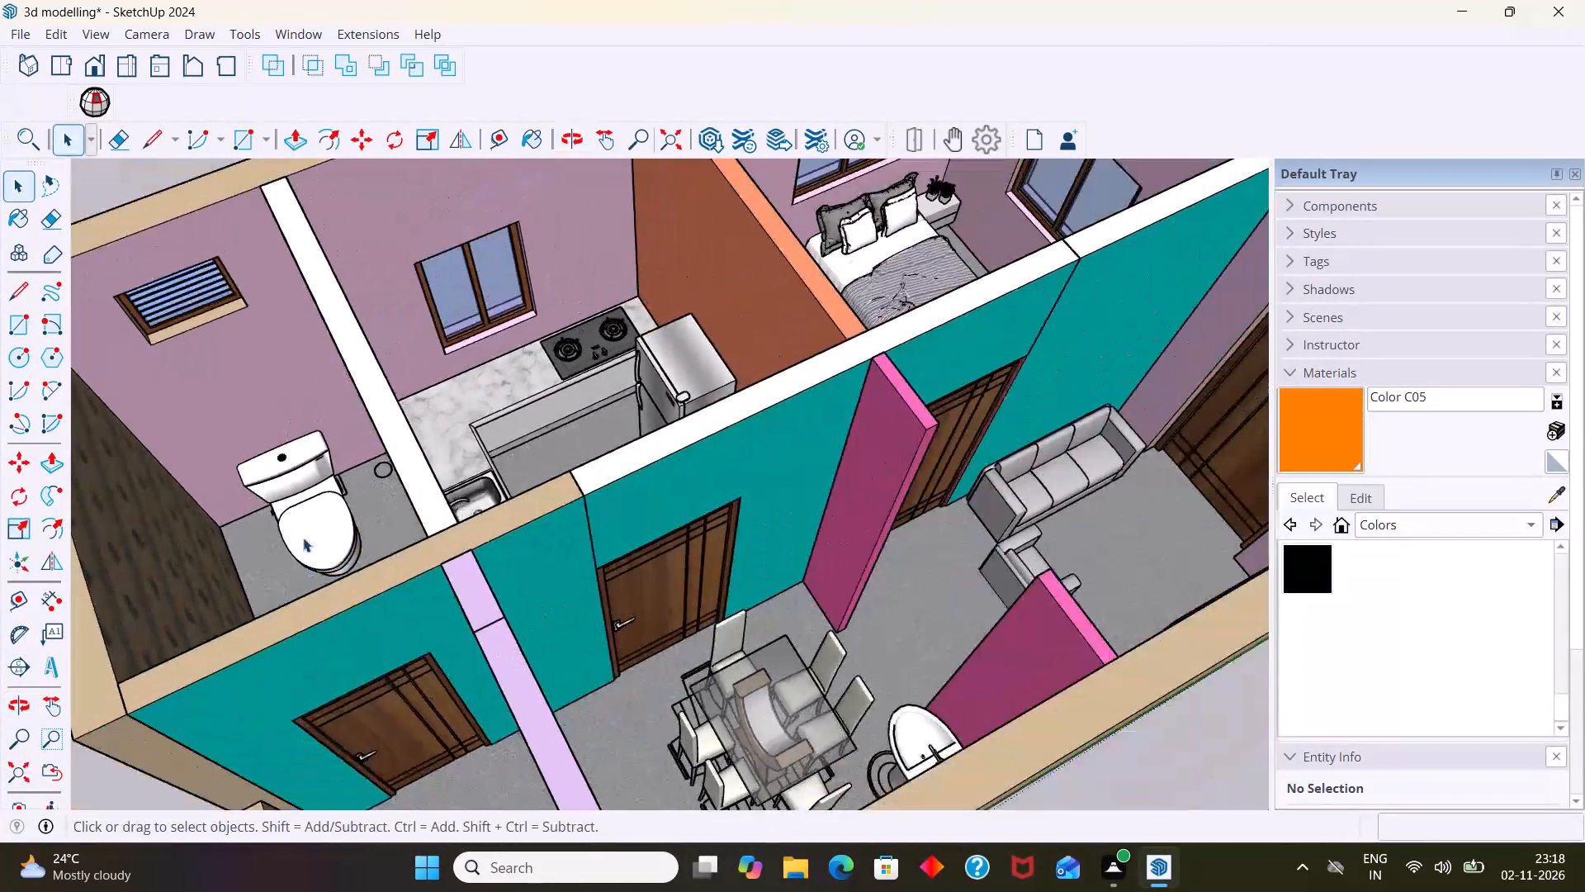
scroll(303, 538, down, 8)
scroll(390, 495, up, 4)
middle_drag(470, 529, 448, 632)
scroll(417, 553, up, 5)
scroll(419, 538, down, 9)
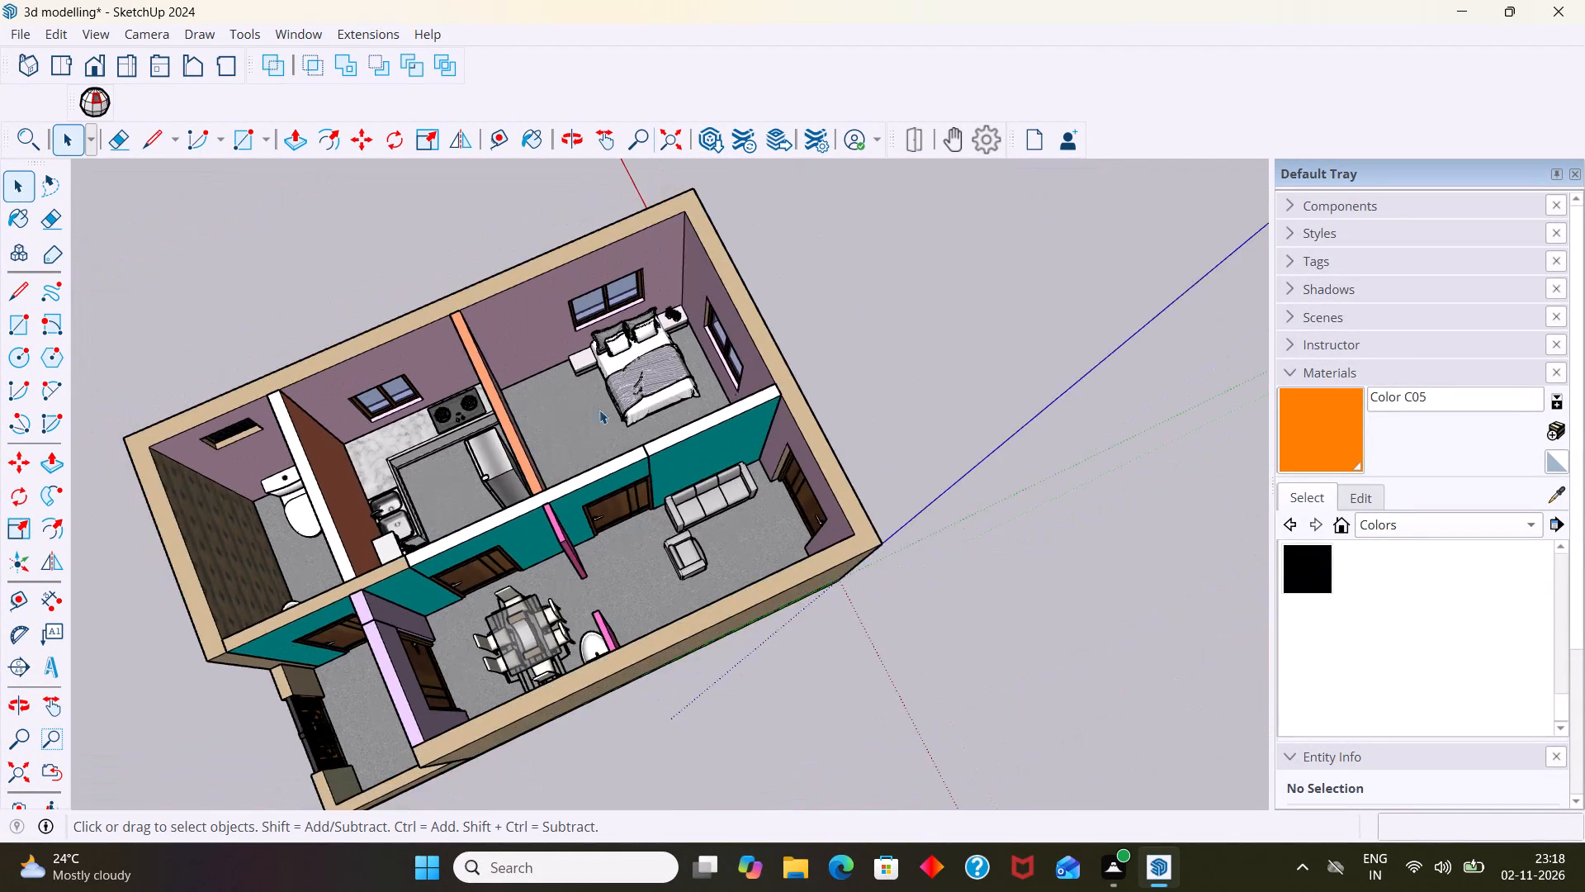
scroll(651, 381, up, 4)
scroll(641, 462, down, 5)
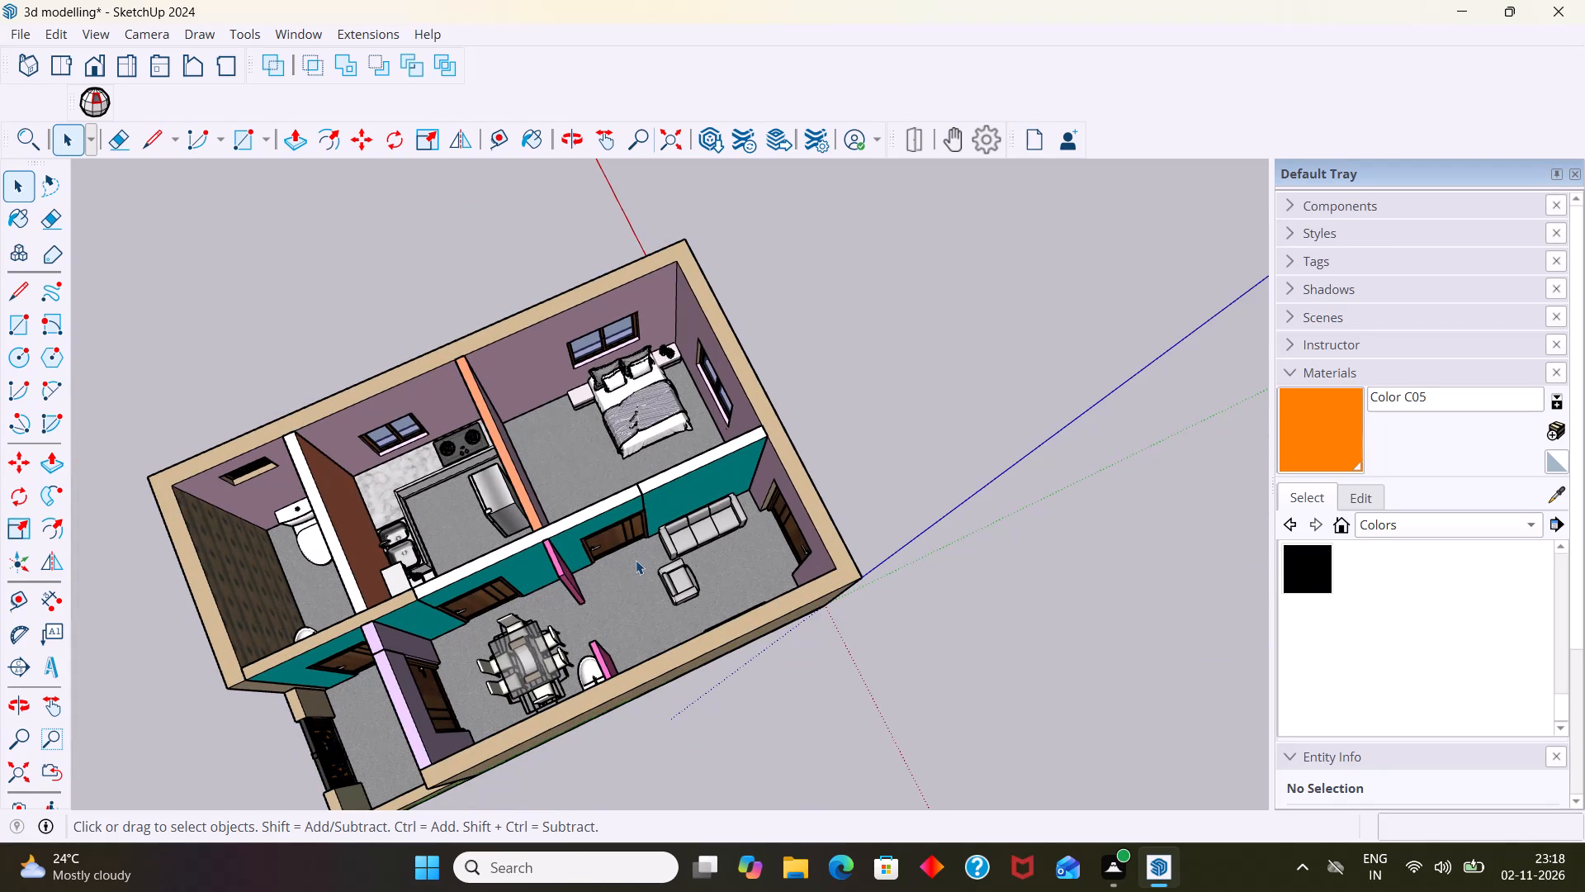
Examine the living and dining areas, including the sofas, pink partitions, washbasin and dining table.
shift+middle_drag(643, 555, 630, 371)
scroll(591, 405, up, 5)
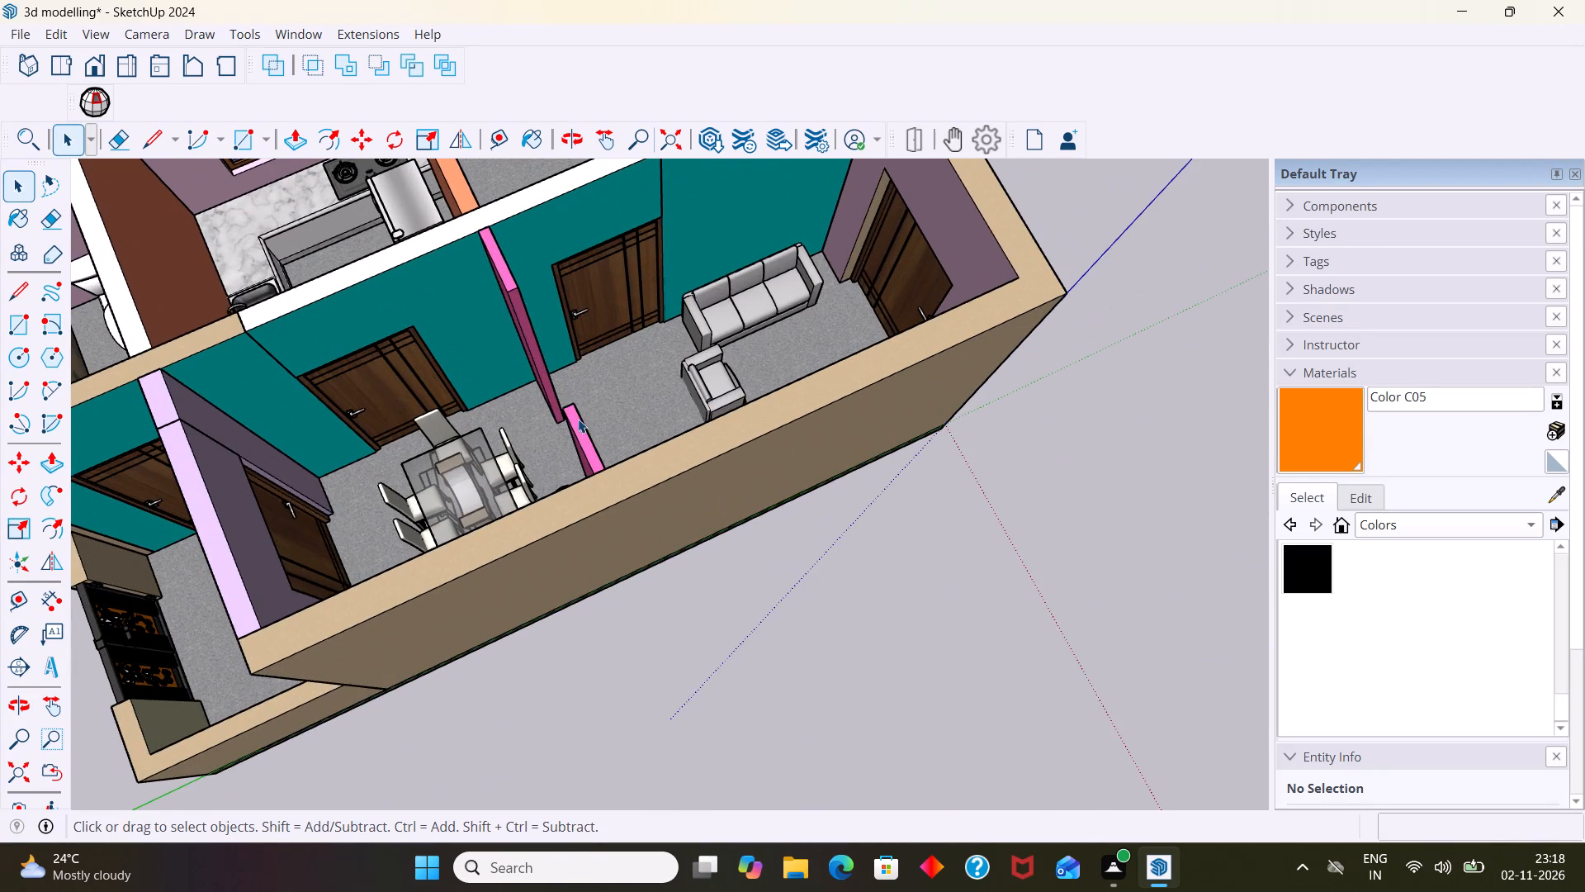
scroll(578, 411, up, 3)
scroll(553, 414, down, 11)
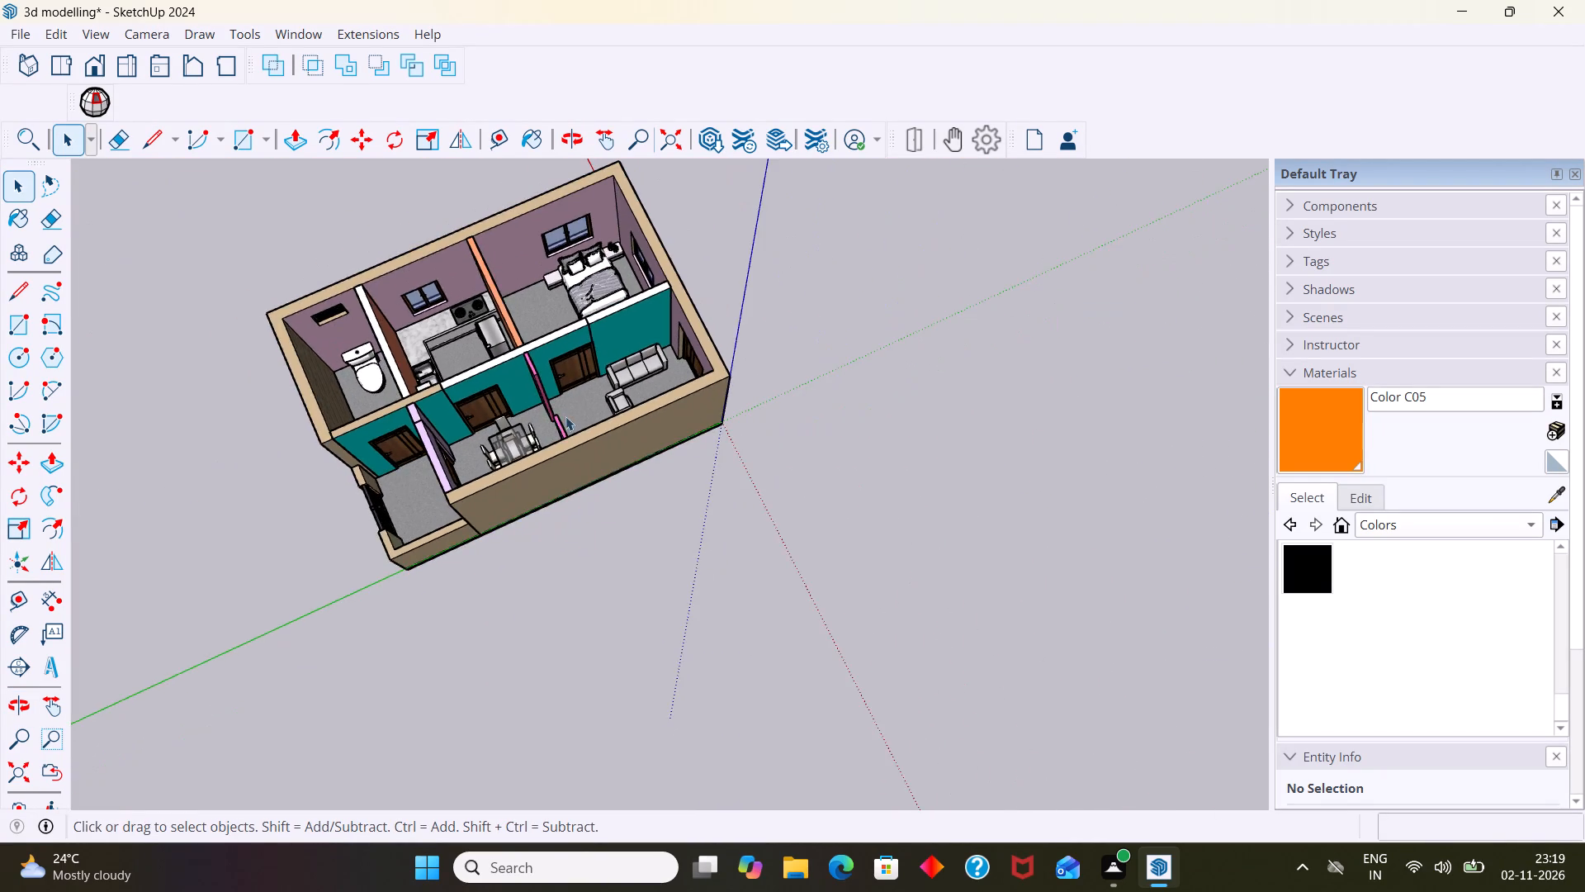
middle_drag(565, 416, 679, 440)
scroll(570, 489, up, 3)
middle_drag(556, 503, 617, 584)
scroll(620, 585, up, 2)
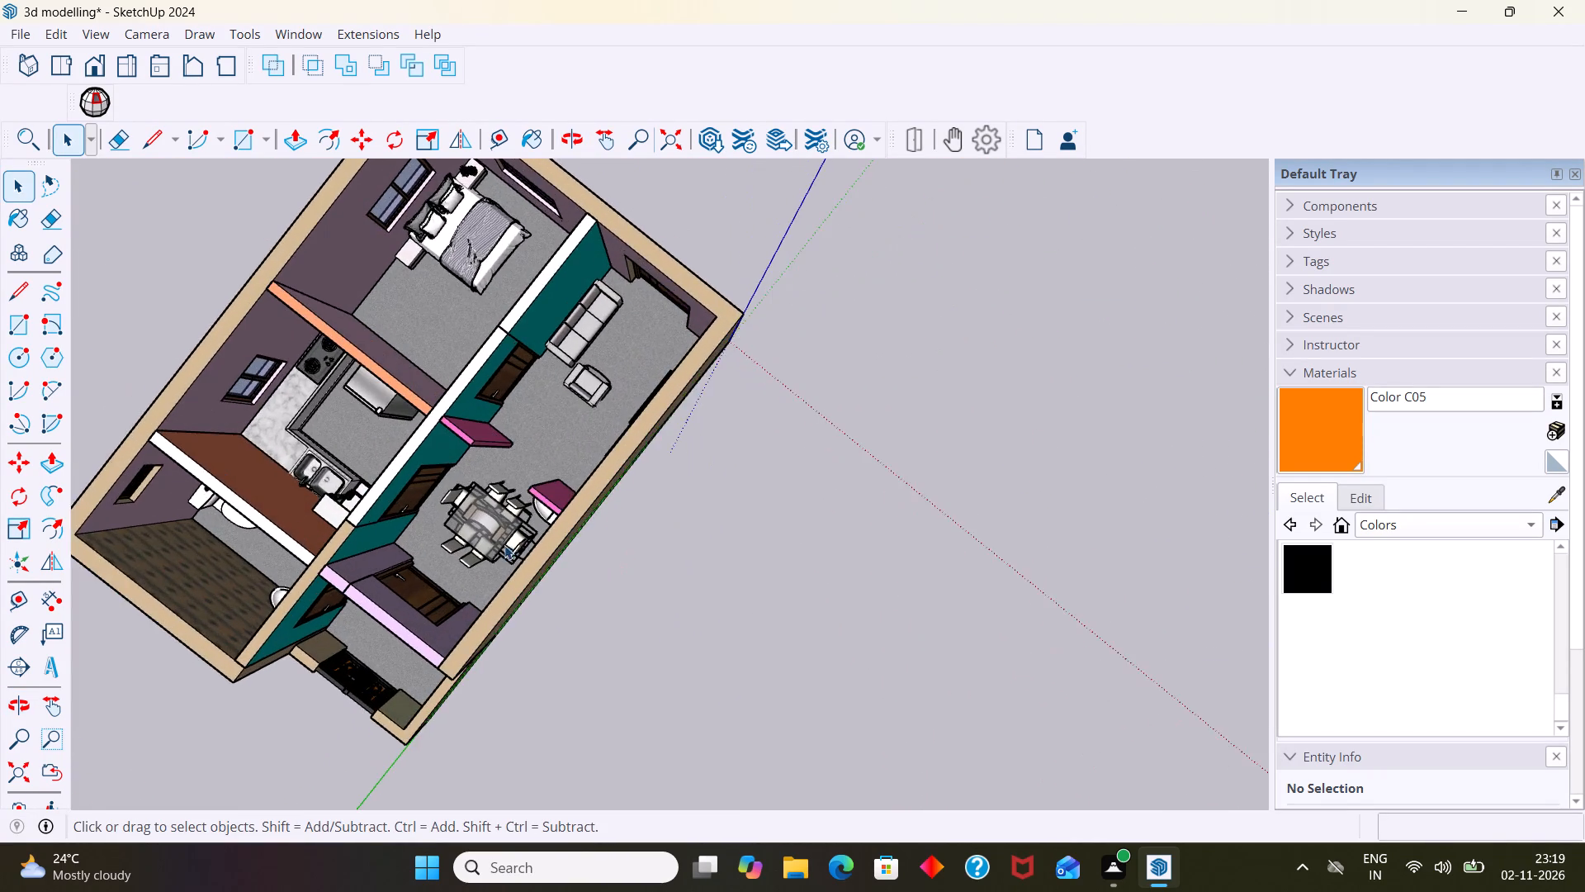
scroll(504, 545, up, 4)
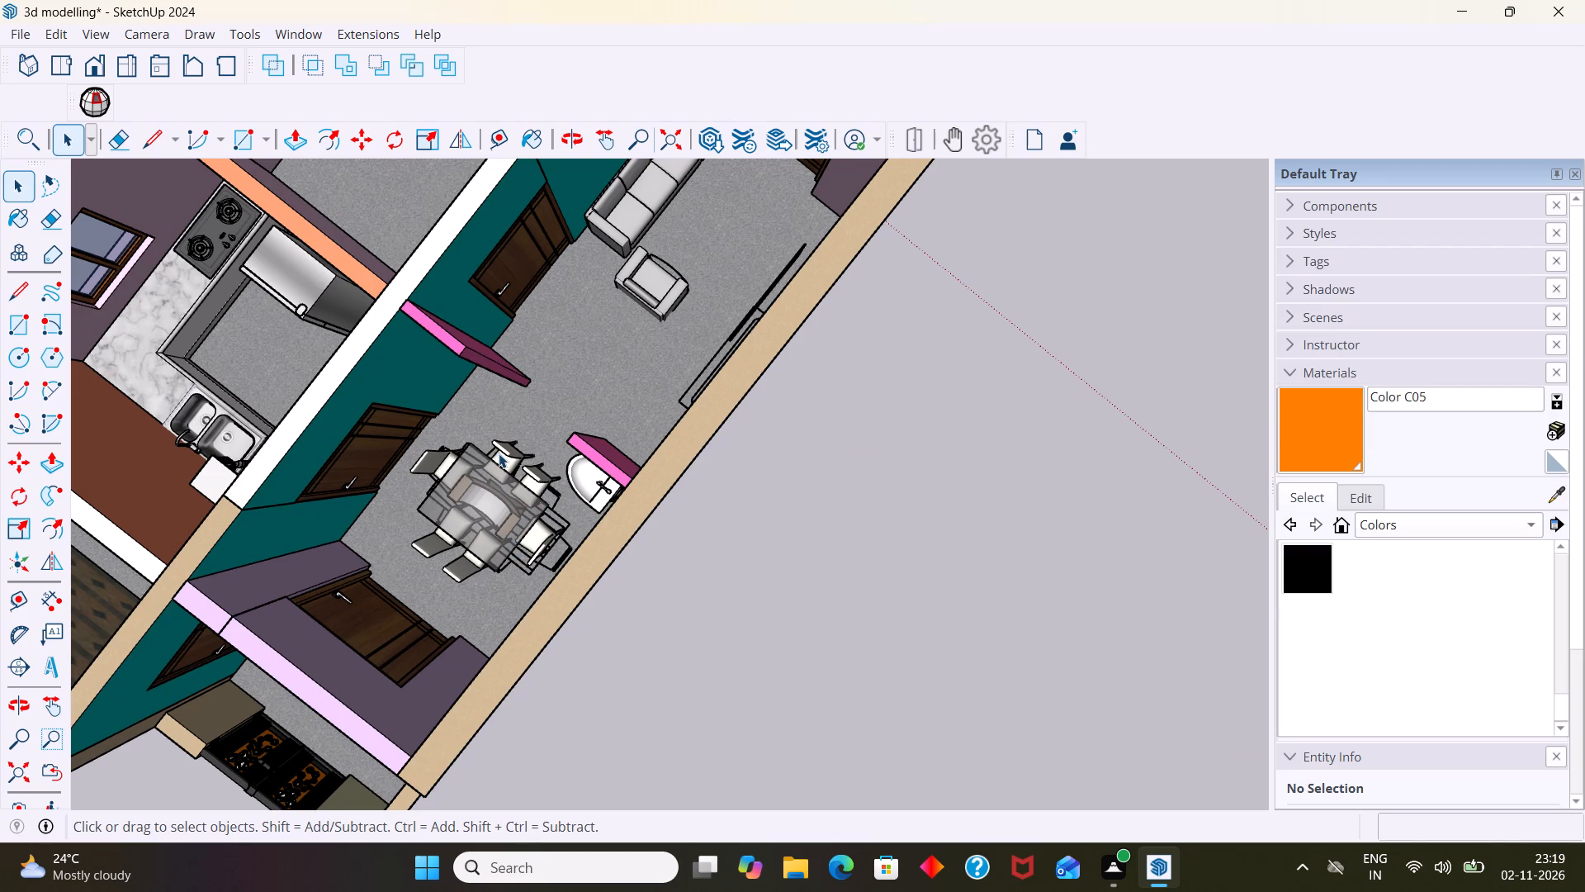
scroll(413, 450, down, 1)
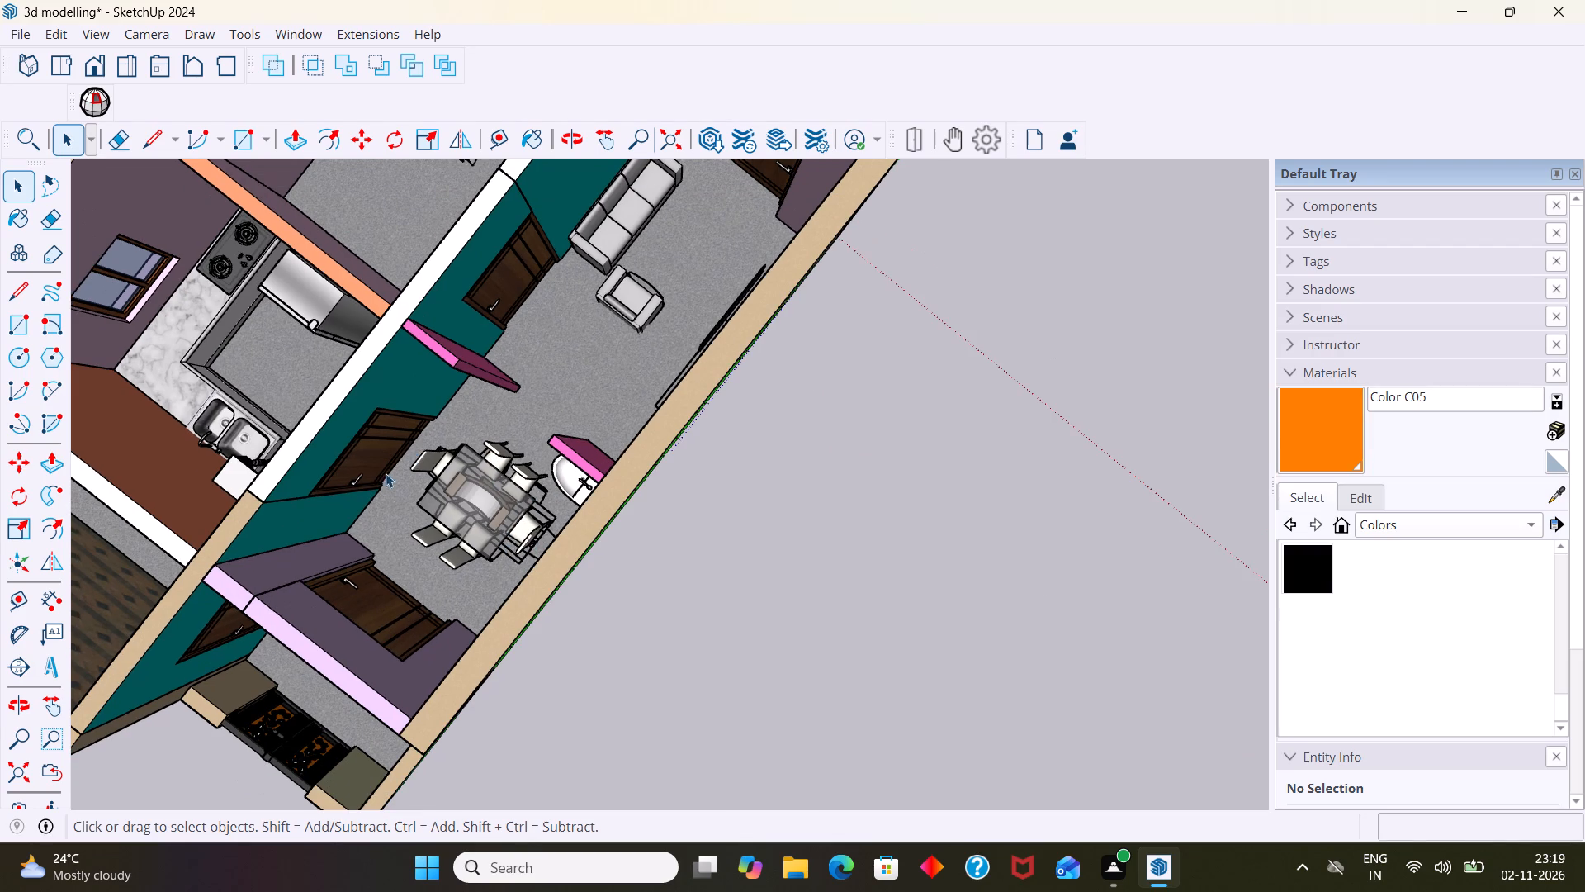
middle_drag(355, 503, 363, 420)
scroll(444, 480, up, 4)
middle_drag(490, 494, 555, 467)
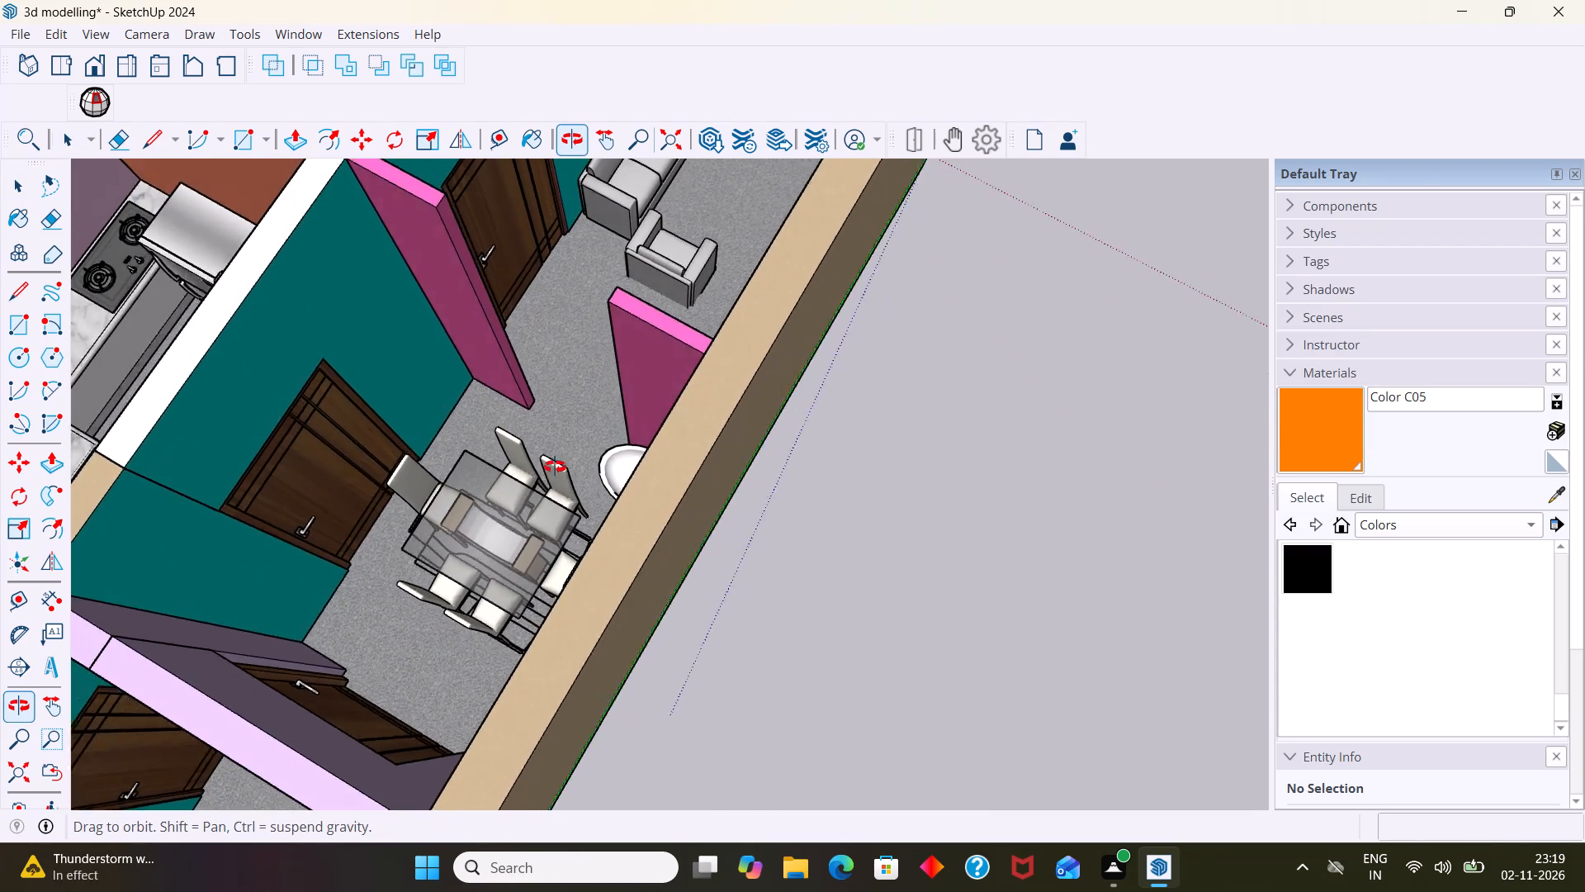
middle_drag(555, 467, 810, 404)
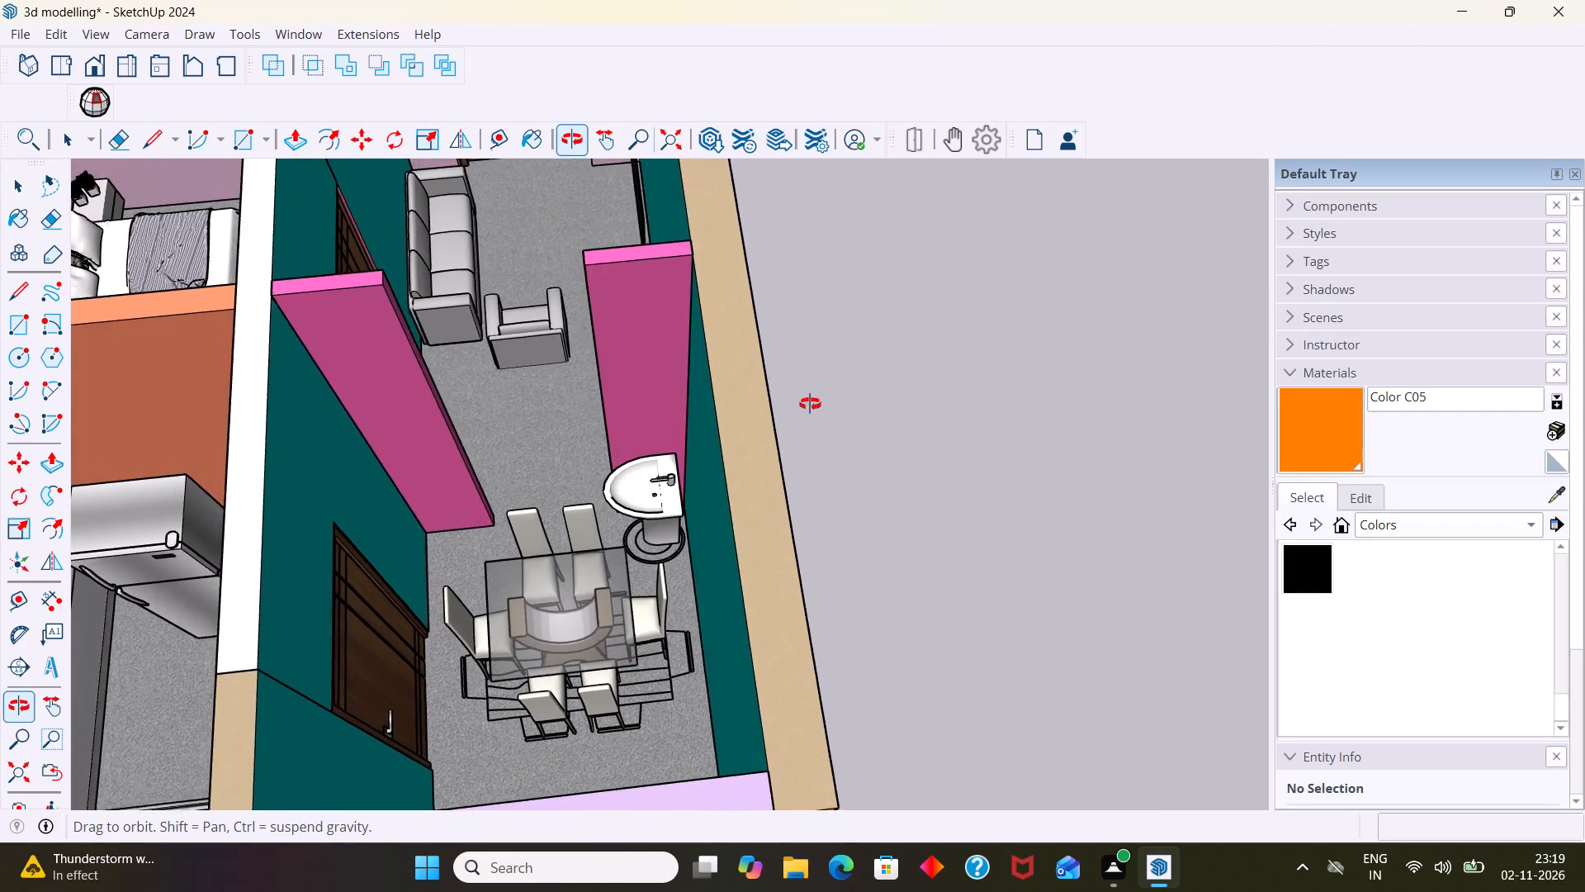
middle_drag(810, 404, 752, 412)
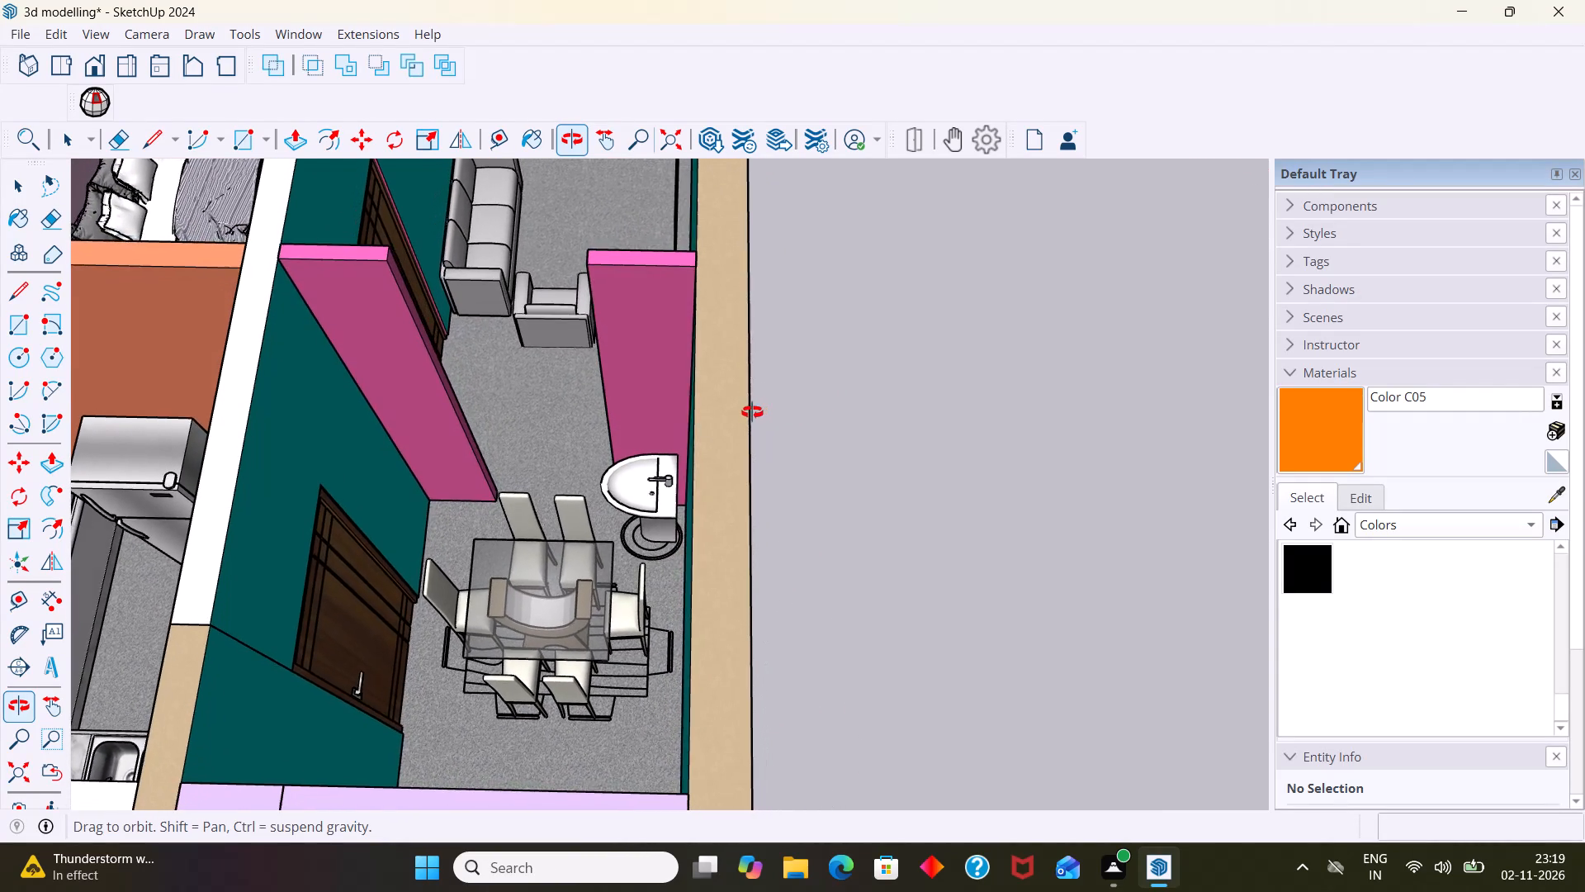
middle_drag(752, 412, 502, 465)
scroll(493, 454, down, 10)
shift+middle_drag(513, 453, 352, 515)
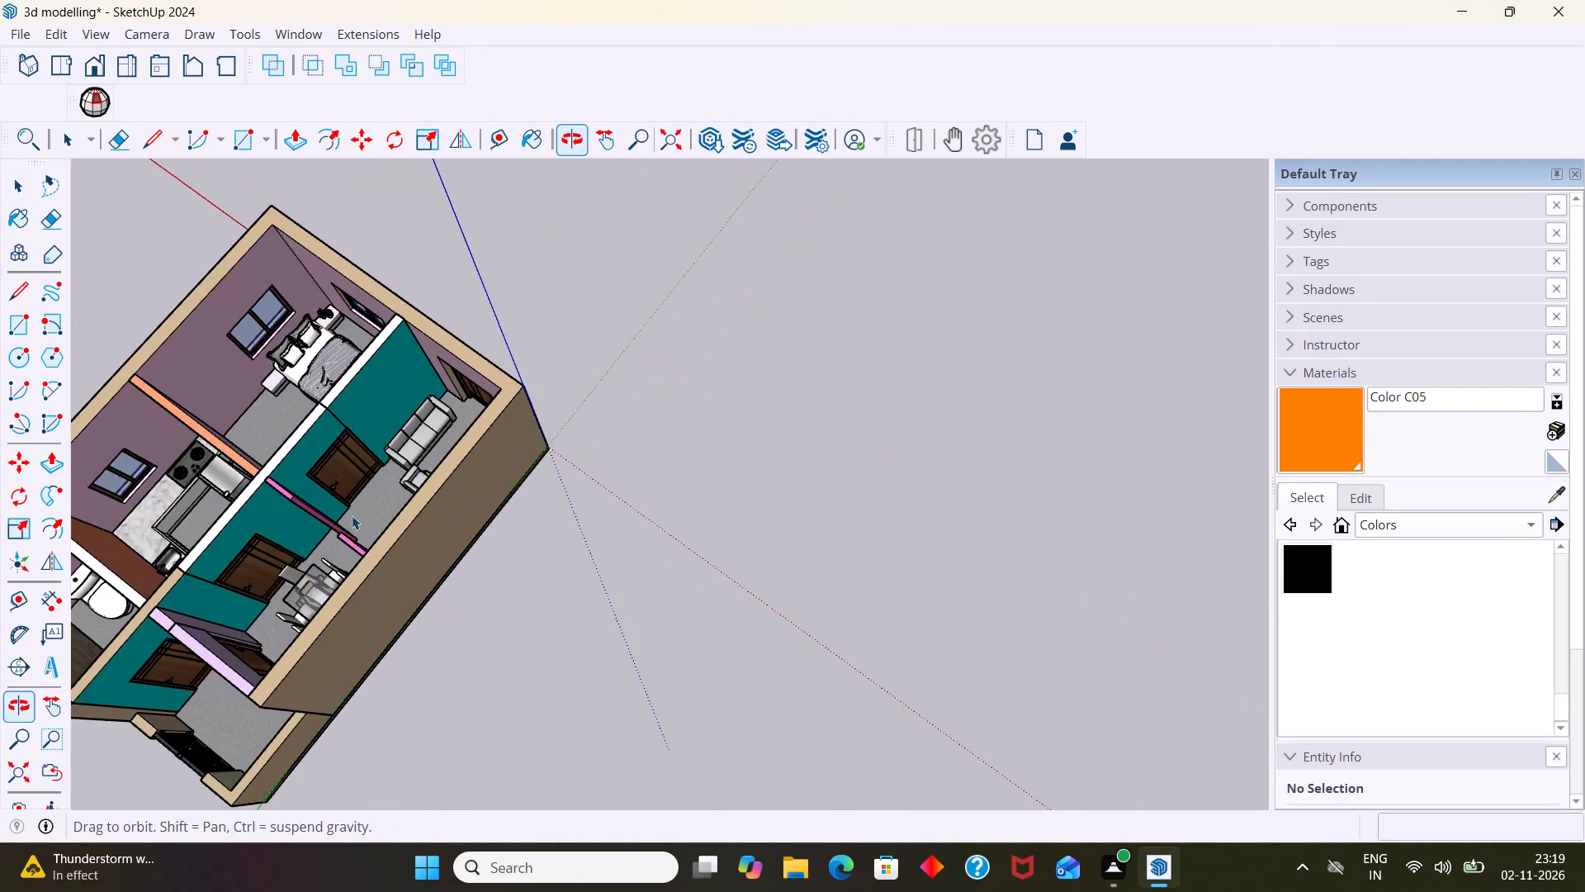
shift+middle_drag(352, 515, 338, 562)
scroll(380, 458, up, 4)
shift+middle_drag(401, 439, 506, 405)
scroll(500, 397, down, 8)
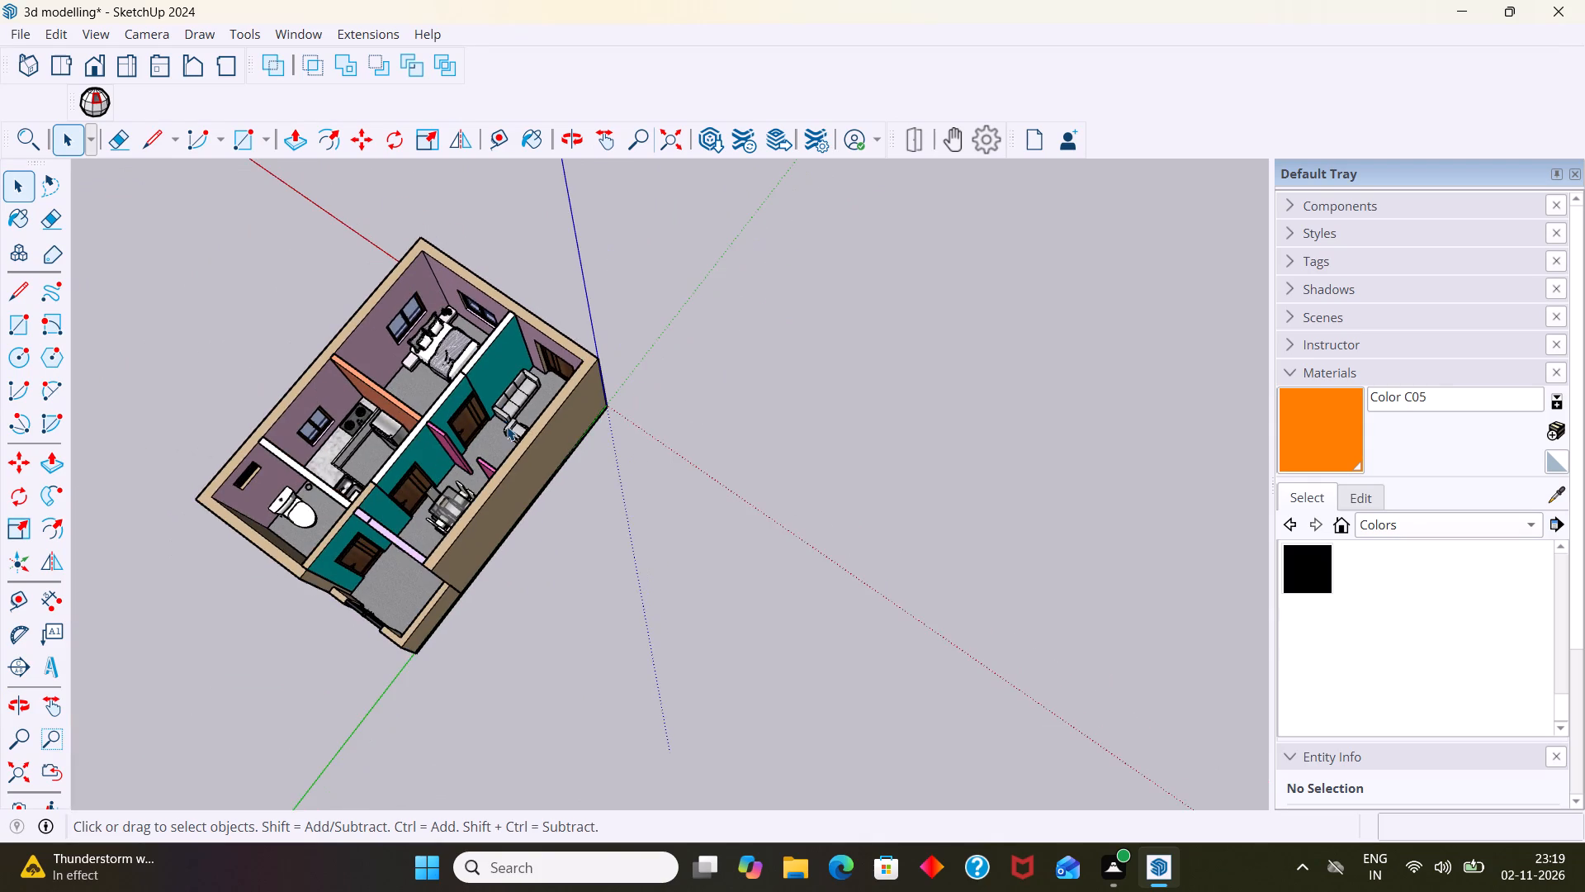
Examine the whole house from above and the porch with its gate and two entrance doors.
middle_drag(514, 420, 402, 398)
scroll(401, 397, up, 1)
scroll(401, 397, down, 3)
middle_drag(396, 423, 477, 393)
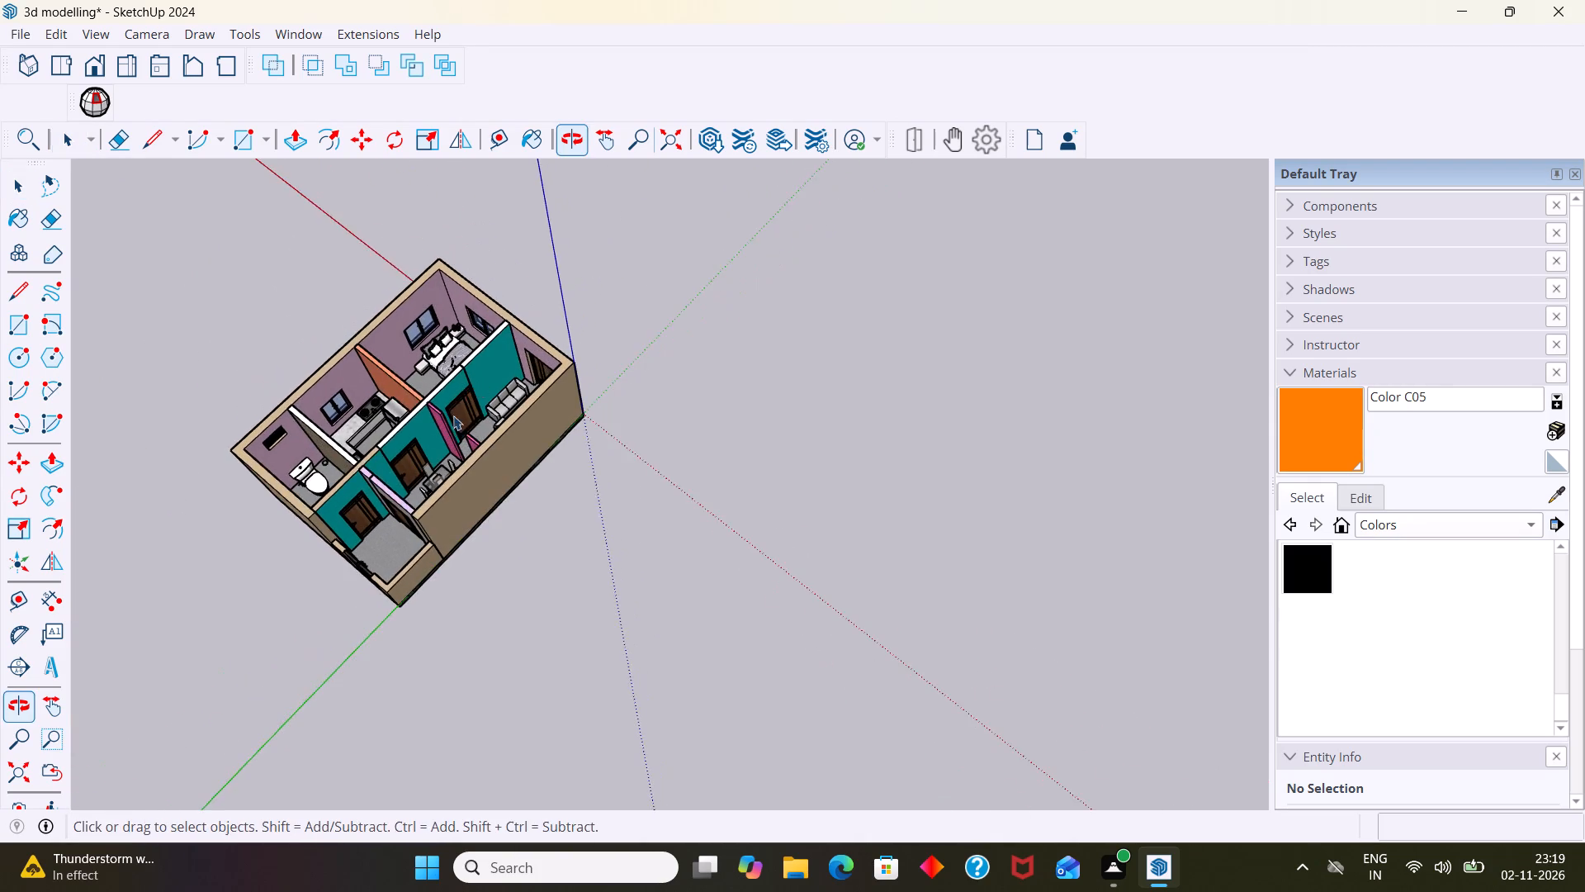
scroll(367, 504, up, 3)
middle_drag(377, 497, 499, 377)
scroll(455, 383, up, 9)
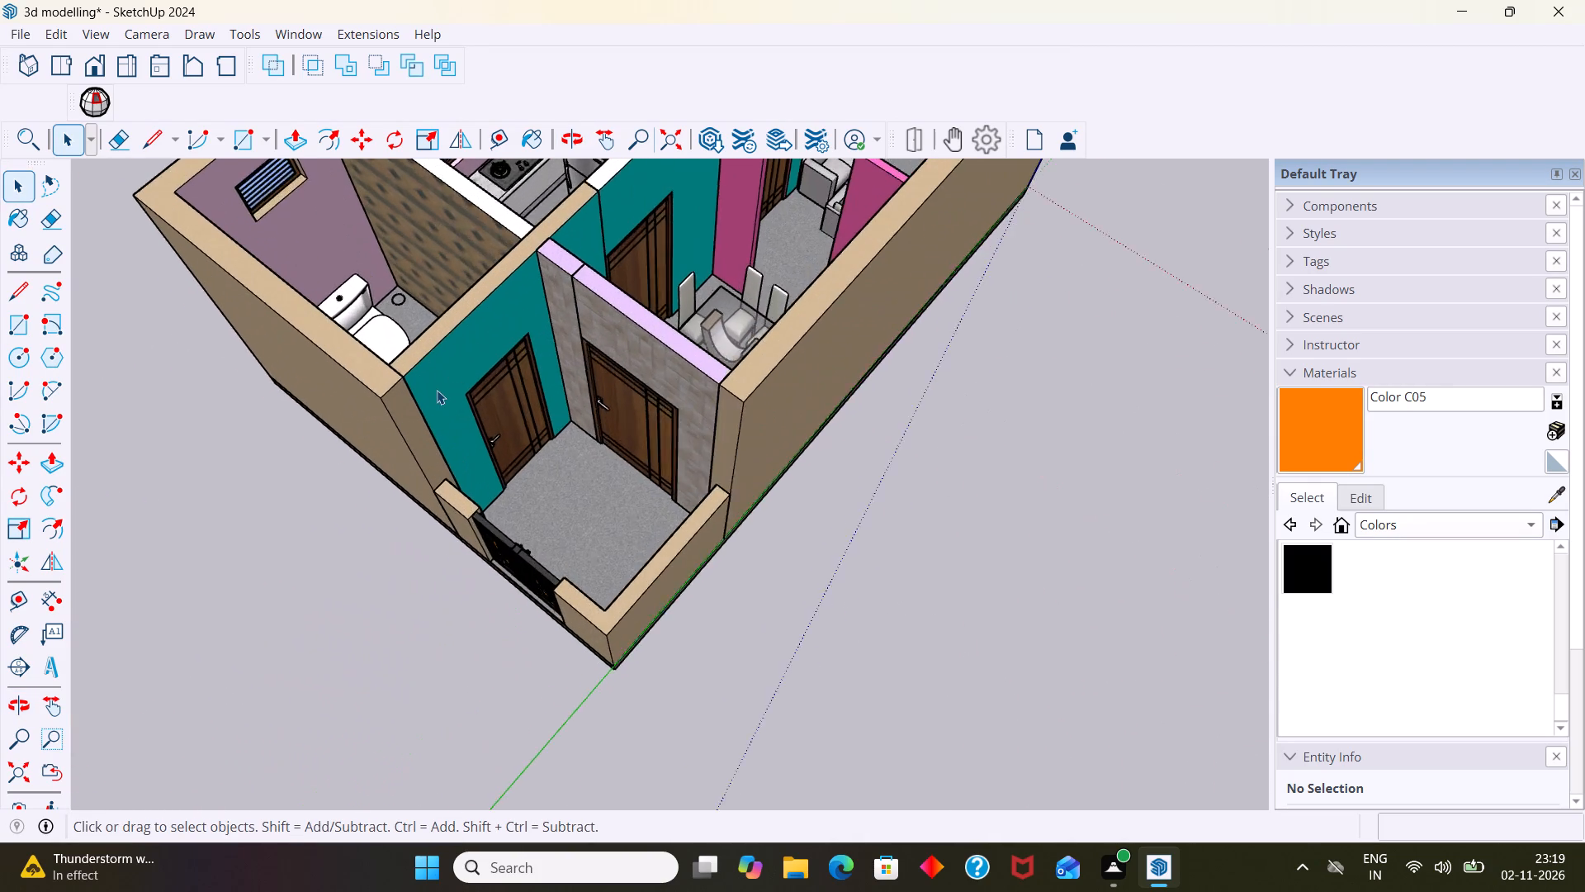
scroll(437, 390, up, 3)
scroll(421, 391, down, 11)
scroll(417, 391, up, 3)
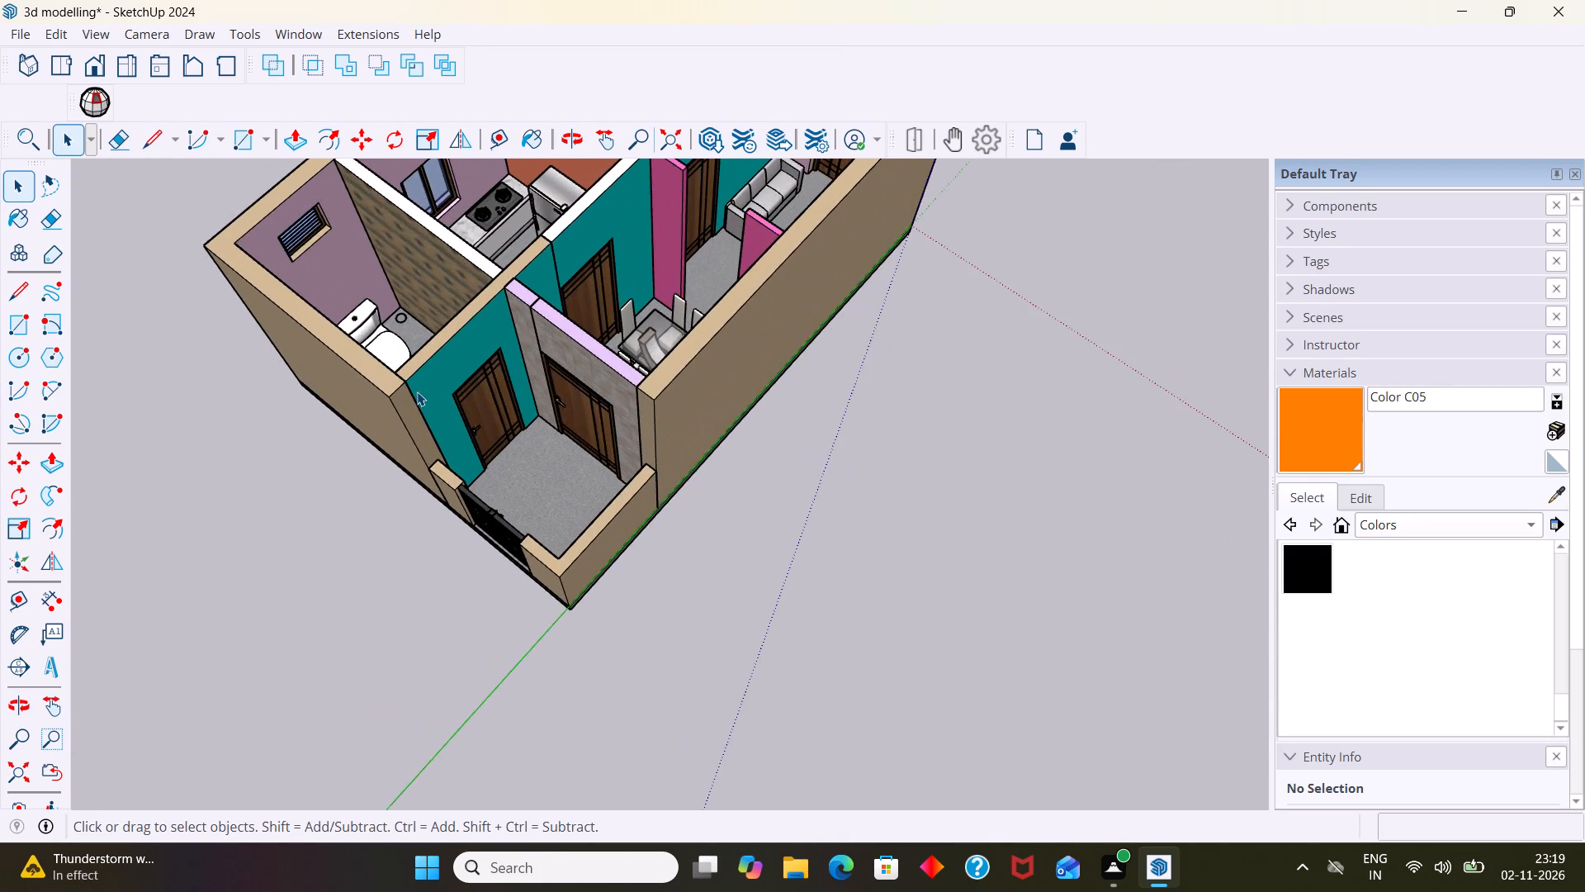
scroll(416, 390, down, 2)
scroll(303, 295, up, 2)
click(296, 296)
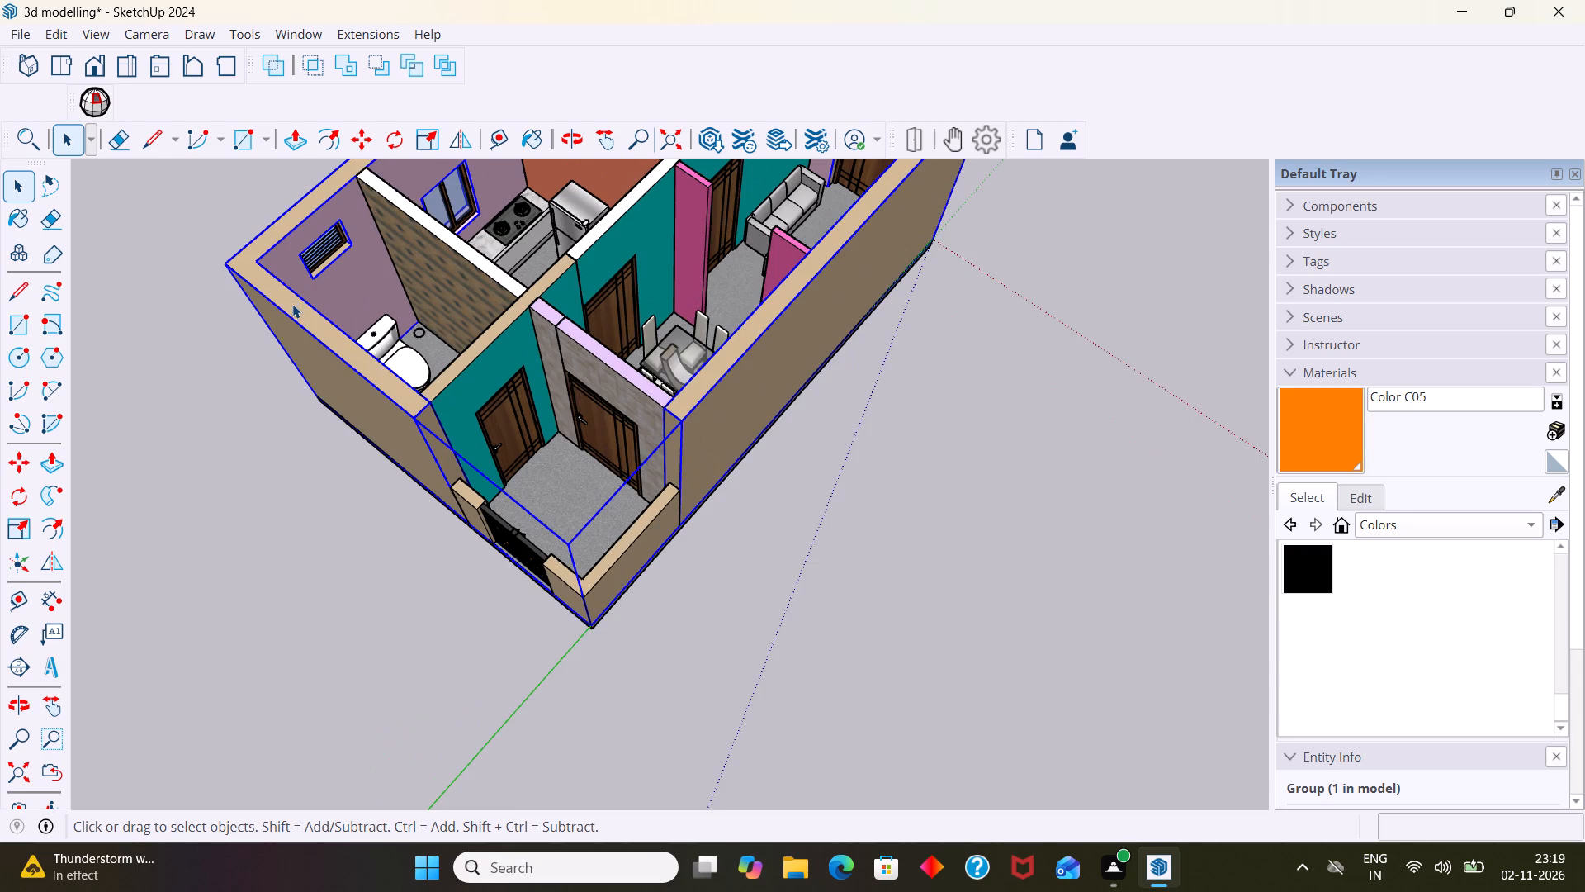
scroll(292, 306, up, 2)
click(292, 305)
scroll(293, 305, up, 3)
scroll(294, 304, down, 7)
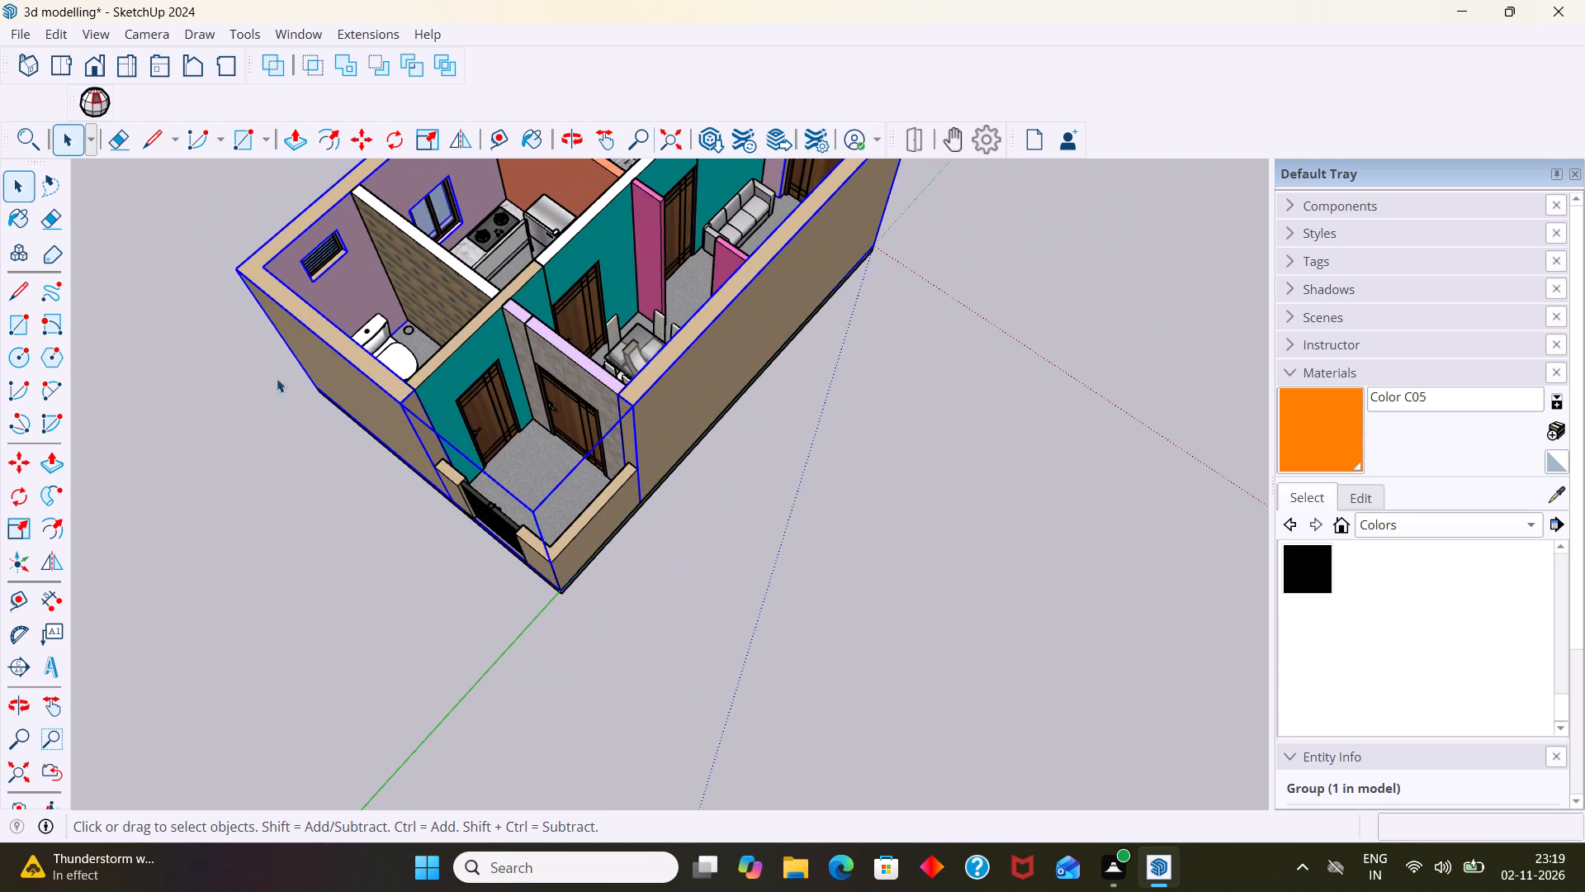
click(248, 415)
Examine the porch, its low walls and the tops of the outer walls around the toilet corner.
scroll(388, 403, up, 2)
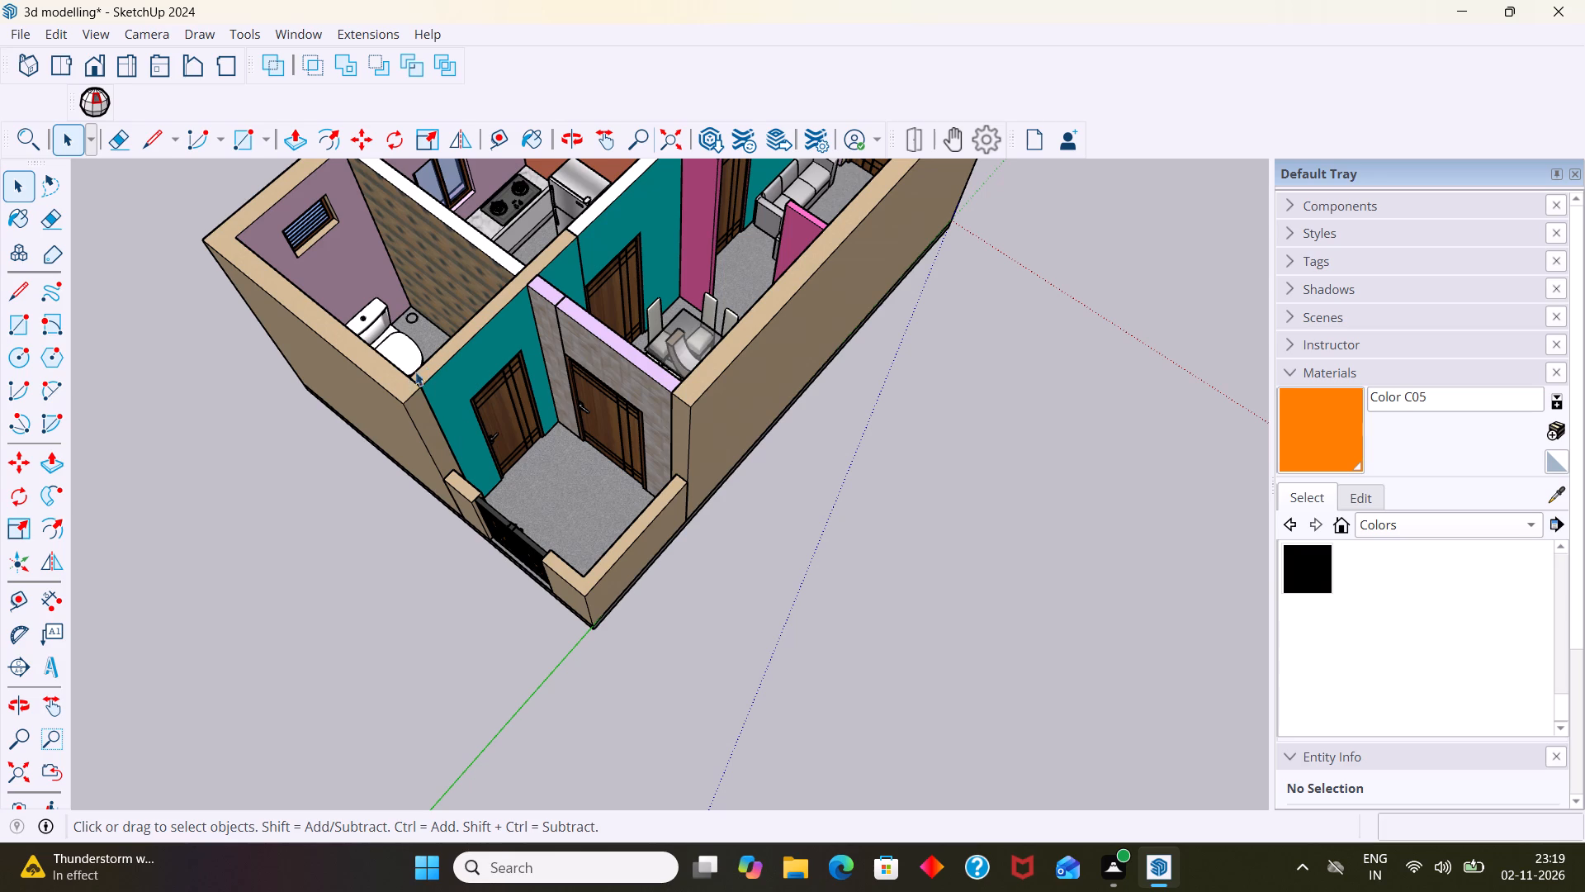
scroll(480, 411, up, 5)
scroll(439, 393, down, 9)
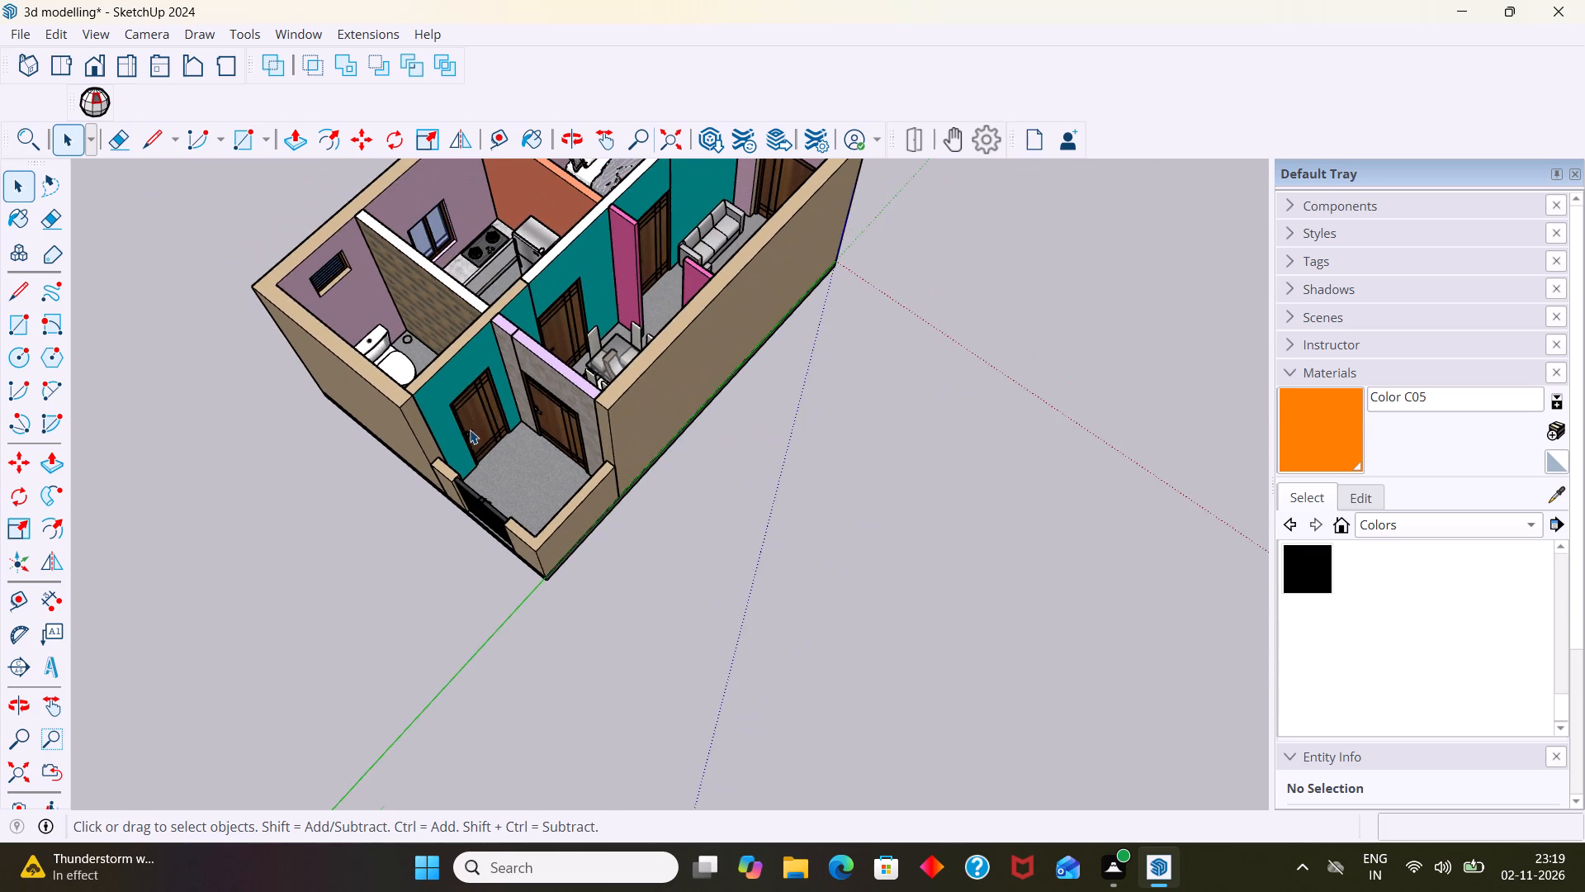
middle_drag(492, 434, 543, 260)
scroll(527, 401, up, 2)
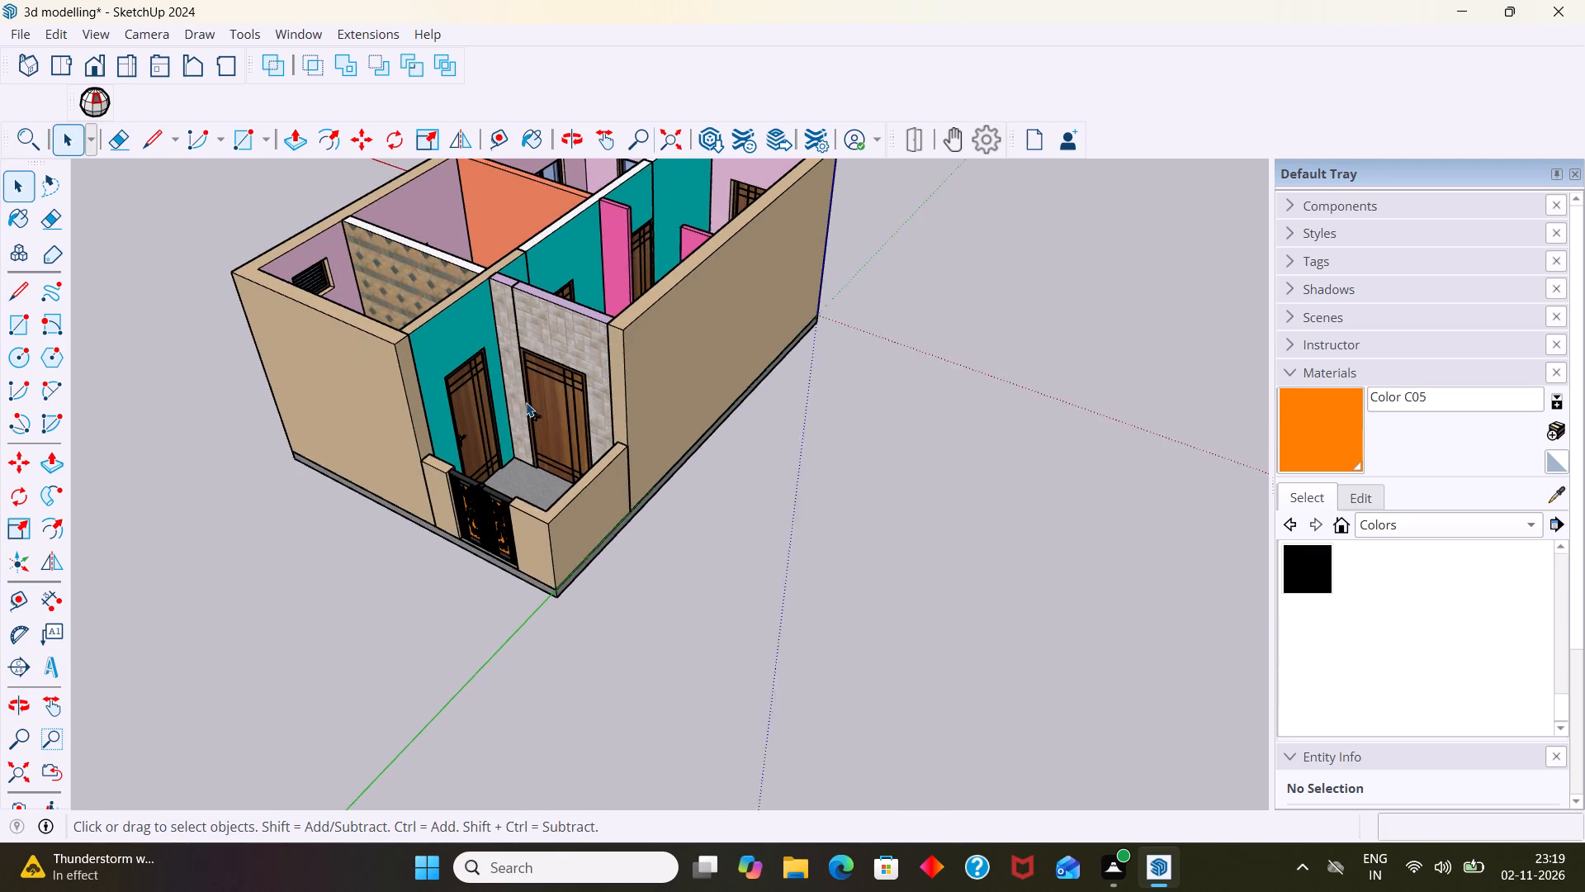
scroll(527, 527, up, 3)
middle_drag(527, 467, 398, 586)
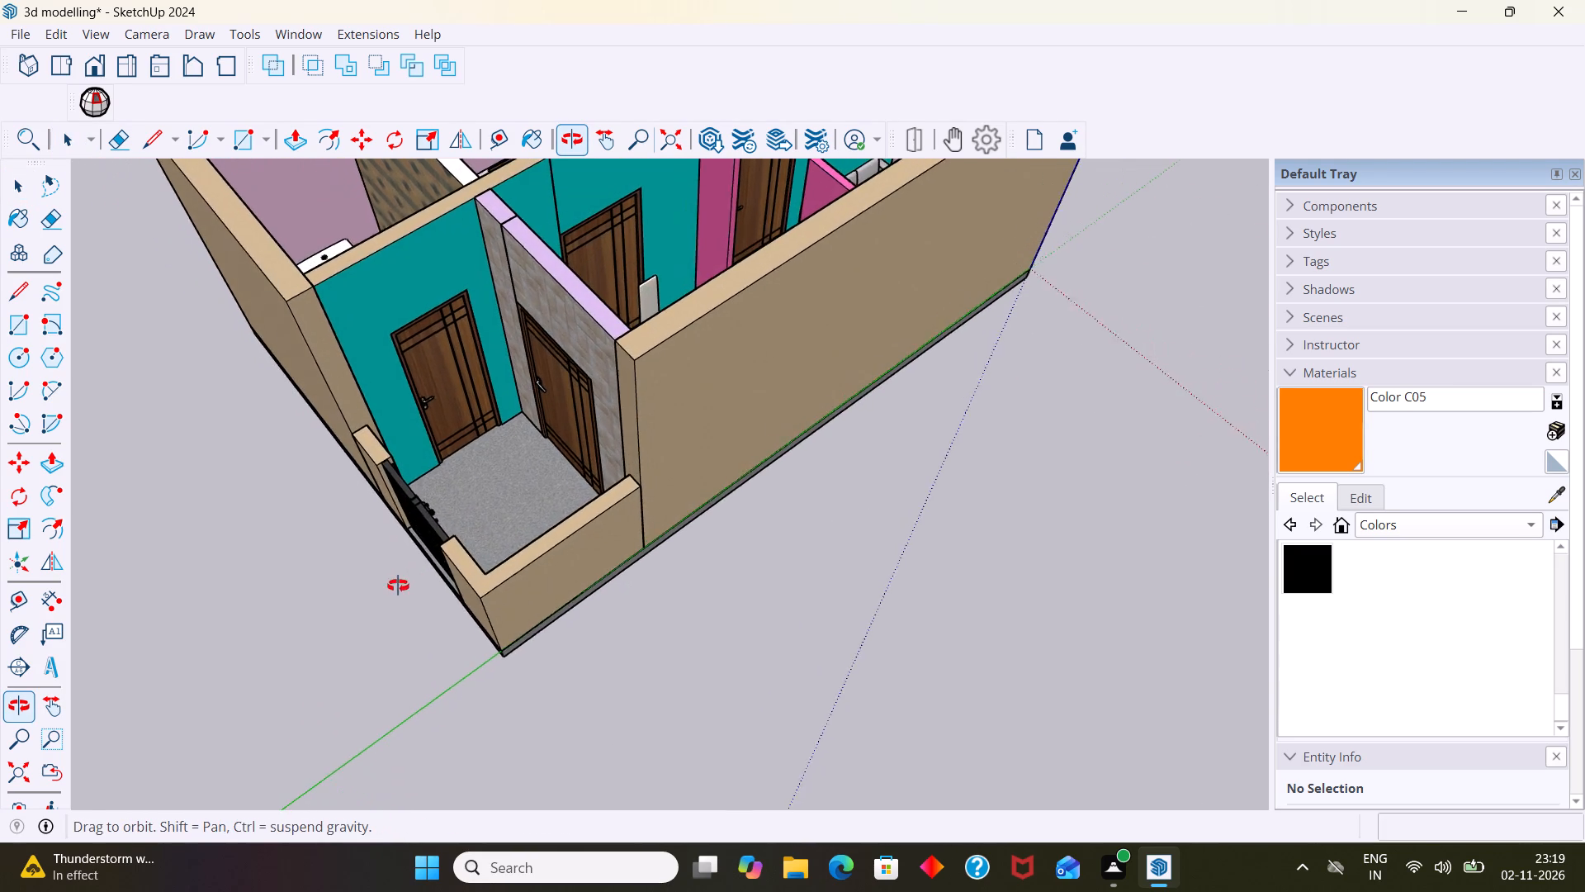
middle_drag(398, 586, 413, 532)
shift+middle_drag(441, 443, 451, 641)
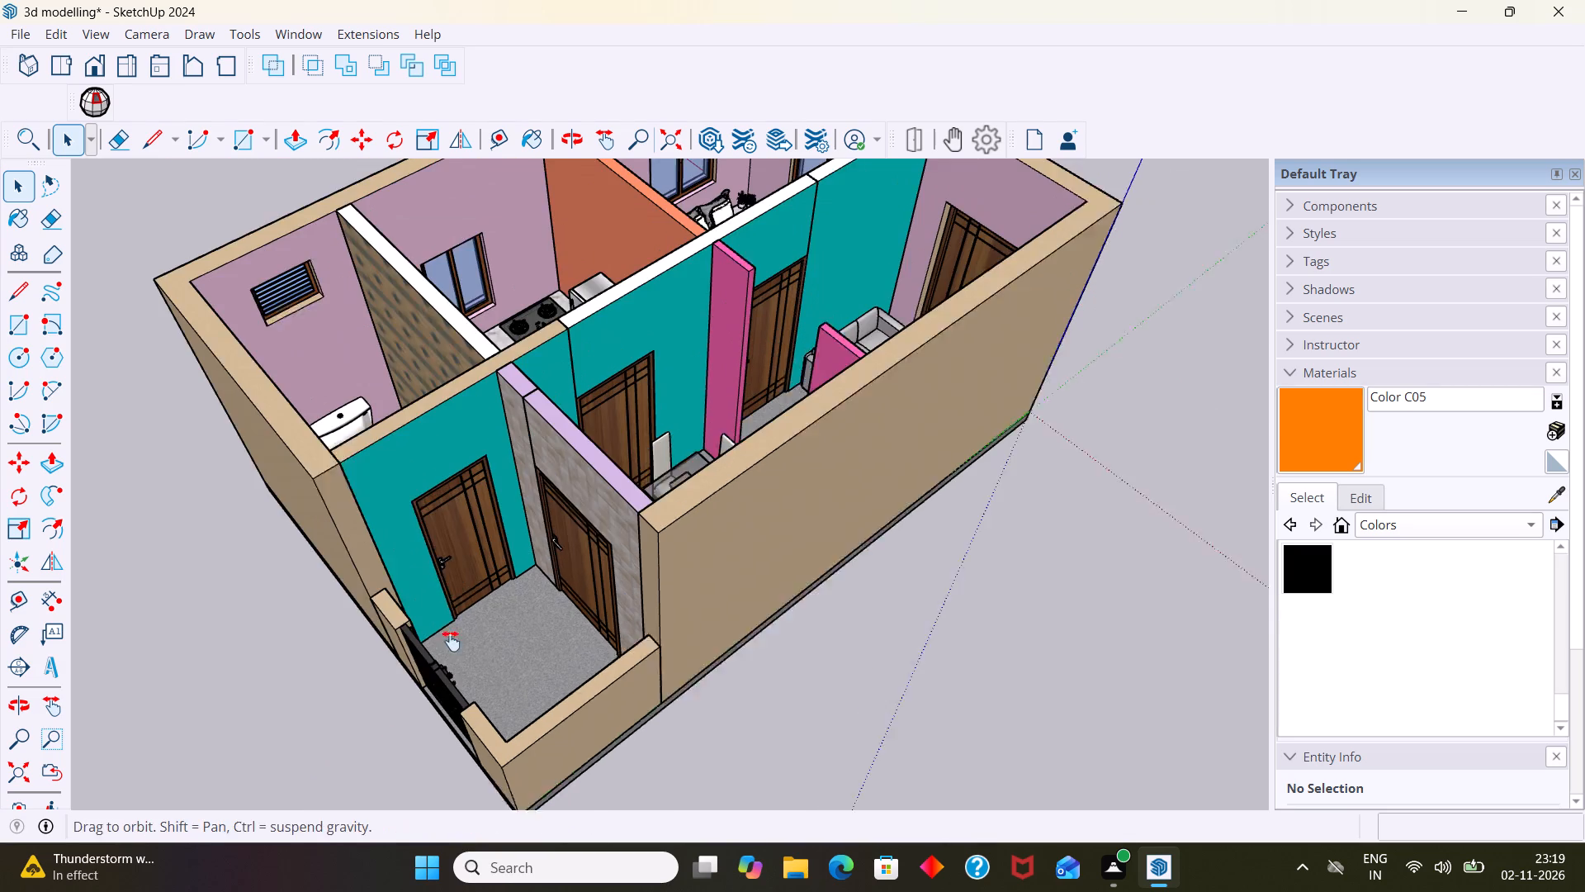
shift+middle_drag(451, 641, 451, 645)
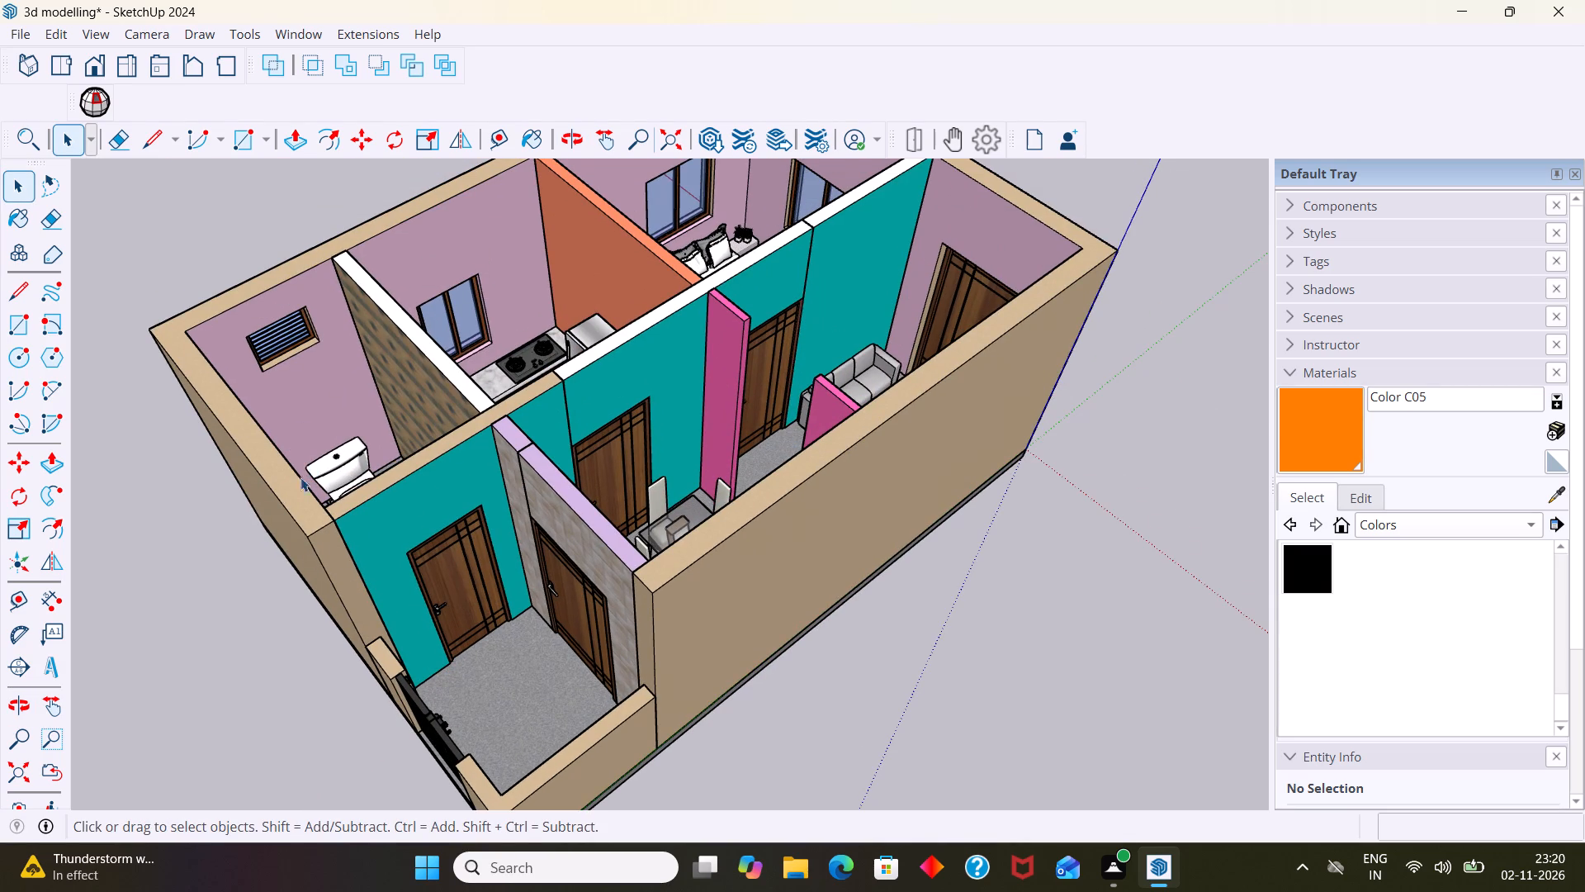
scroll(277, 489, up, 3)
scroll(281, 489, down, 9)
scroll(295, 498, up, 2)
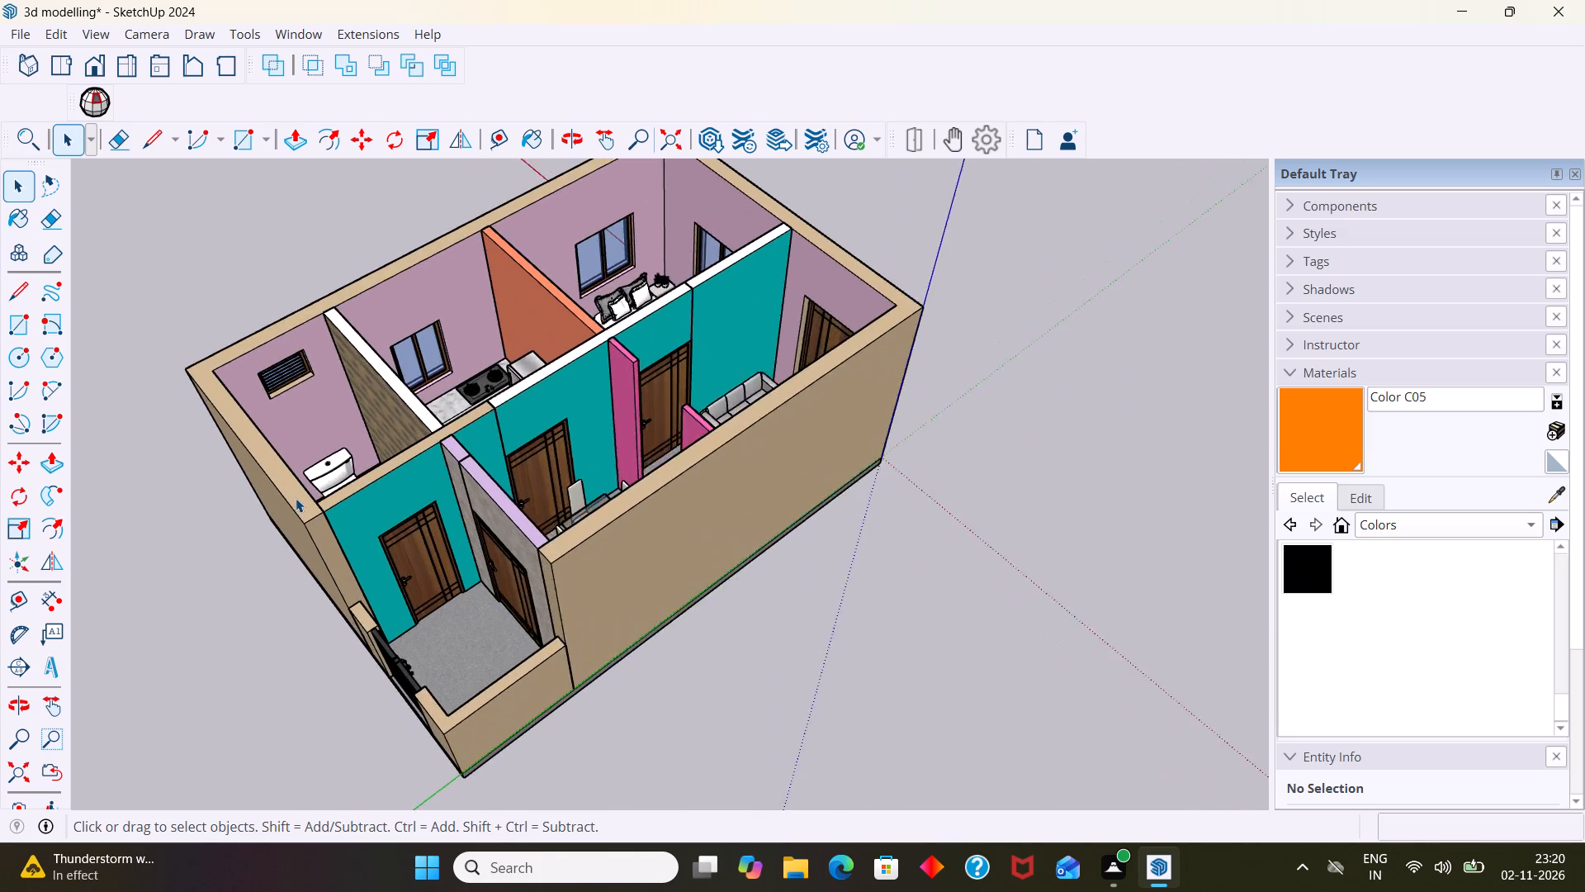
scroll(296, 498, up, 2)
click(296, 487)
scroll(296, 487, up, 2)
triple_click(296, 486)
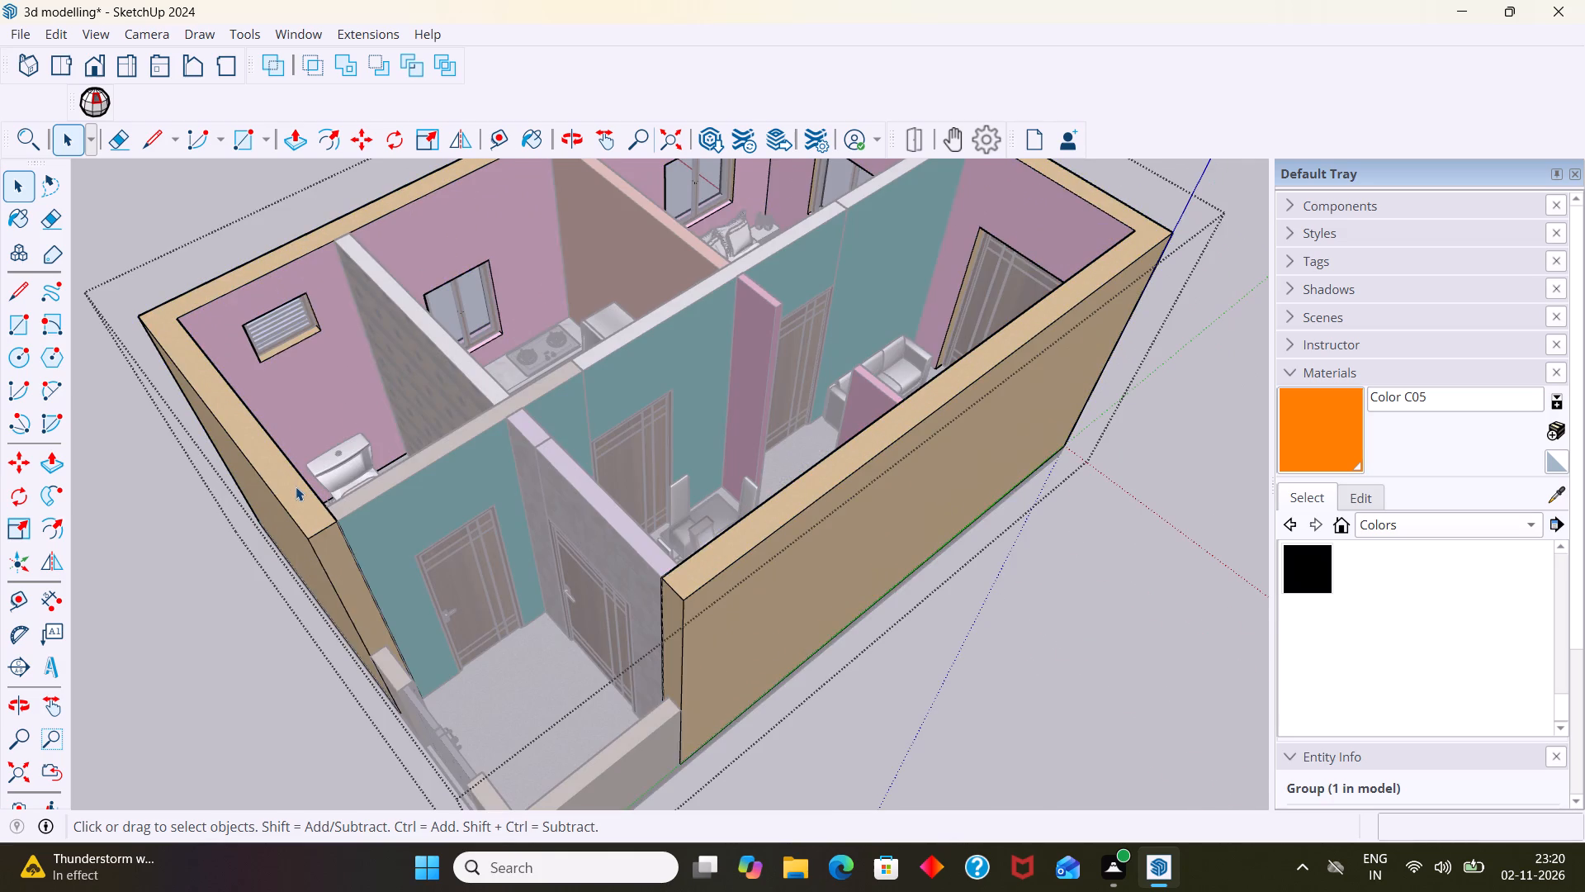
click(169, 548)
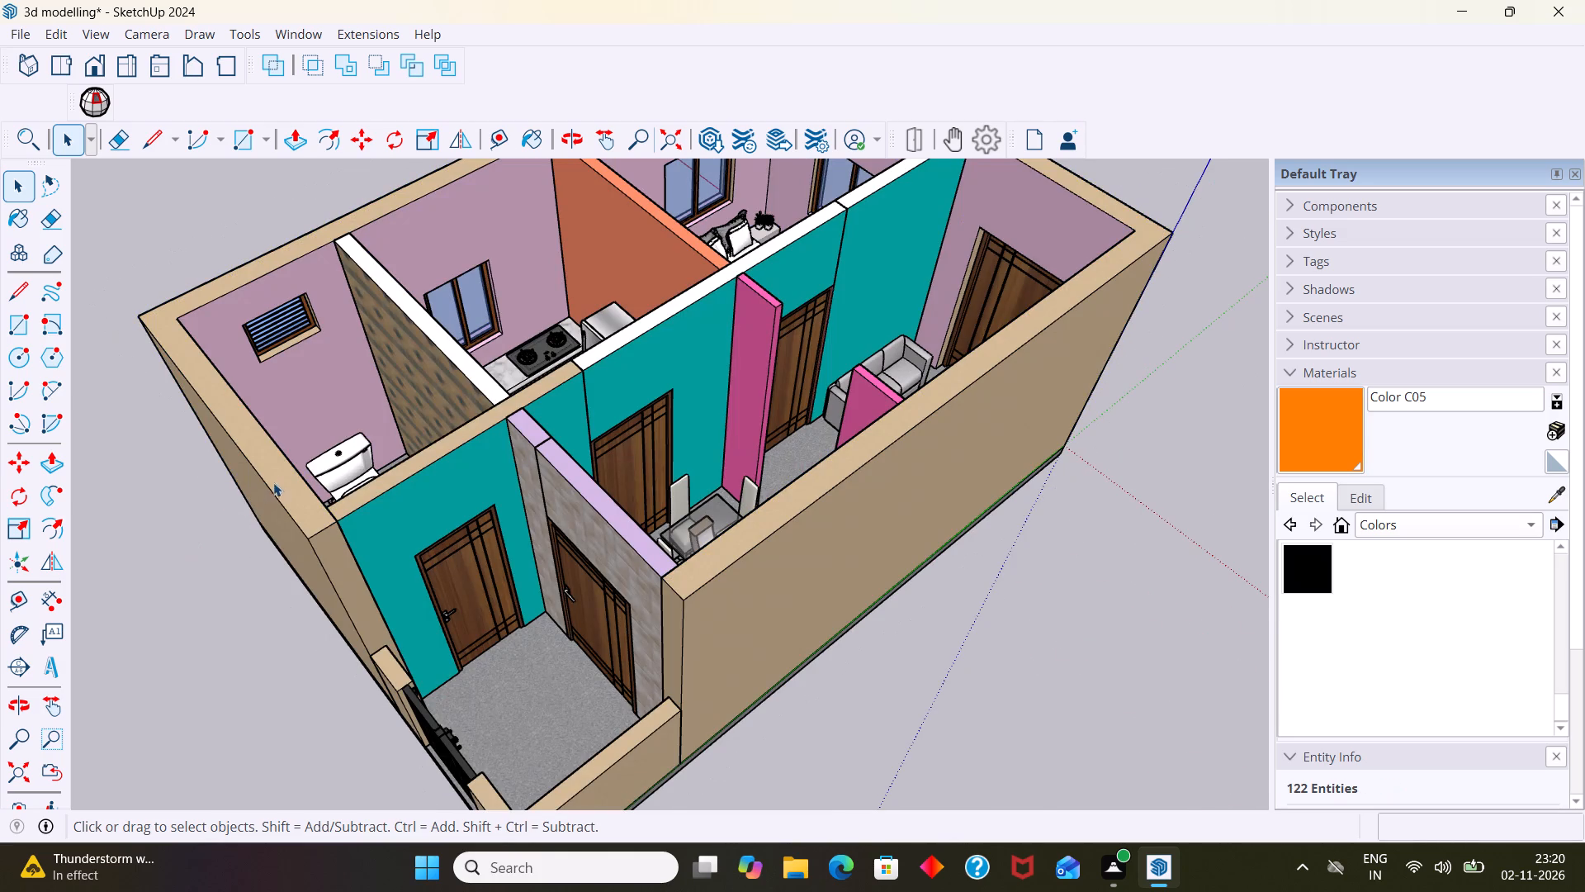
In the outer wall group, push the outside face of the toilet's front wall inward by its 9" thickness.
click(279, 478)
triple_click(280, 477)
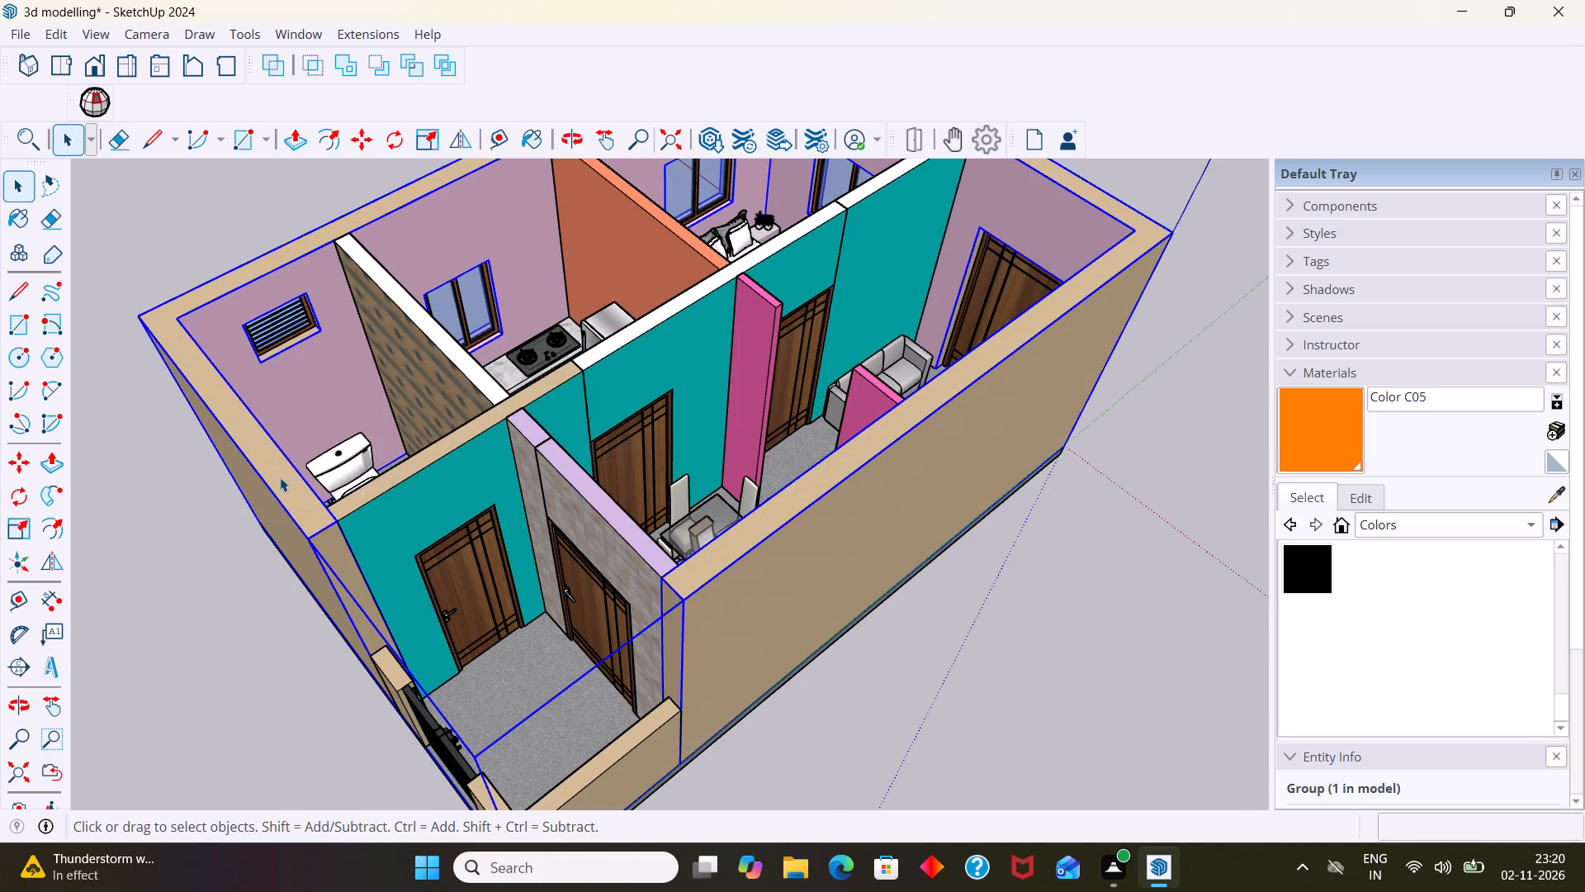
click(281, 477)
click(281, 477)
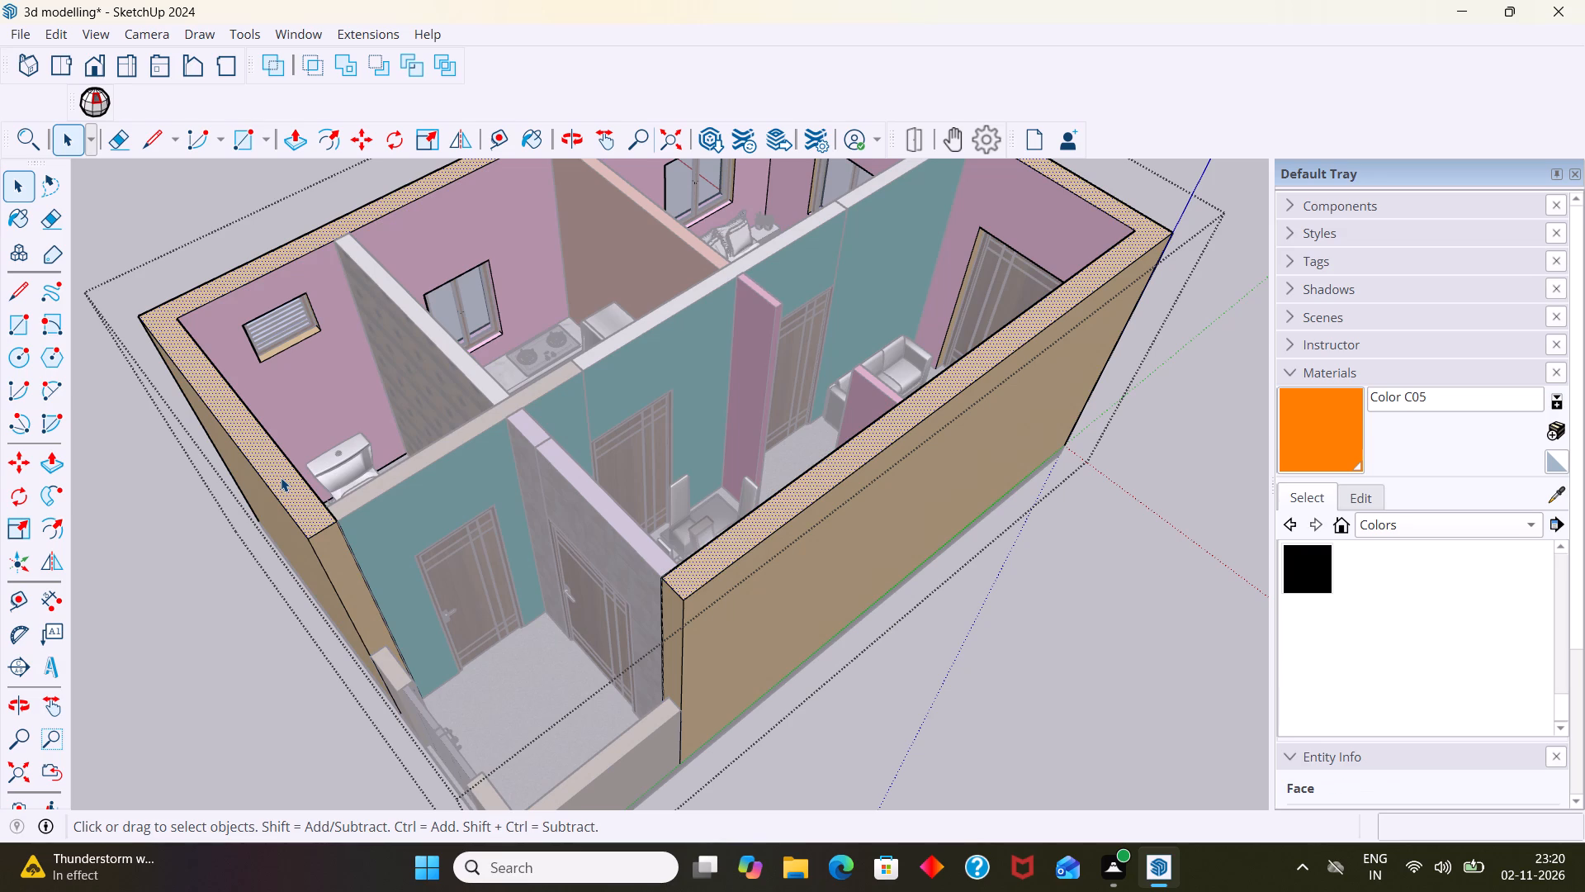
scroll(250, 516, down, 3)
middle_drag(267, 509, 387, 491)
scroll(316, 581, up, 2)
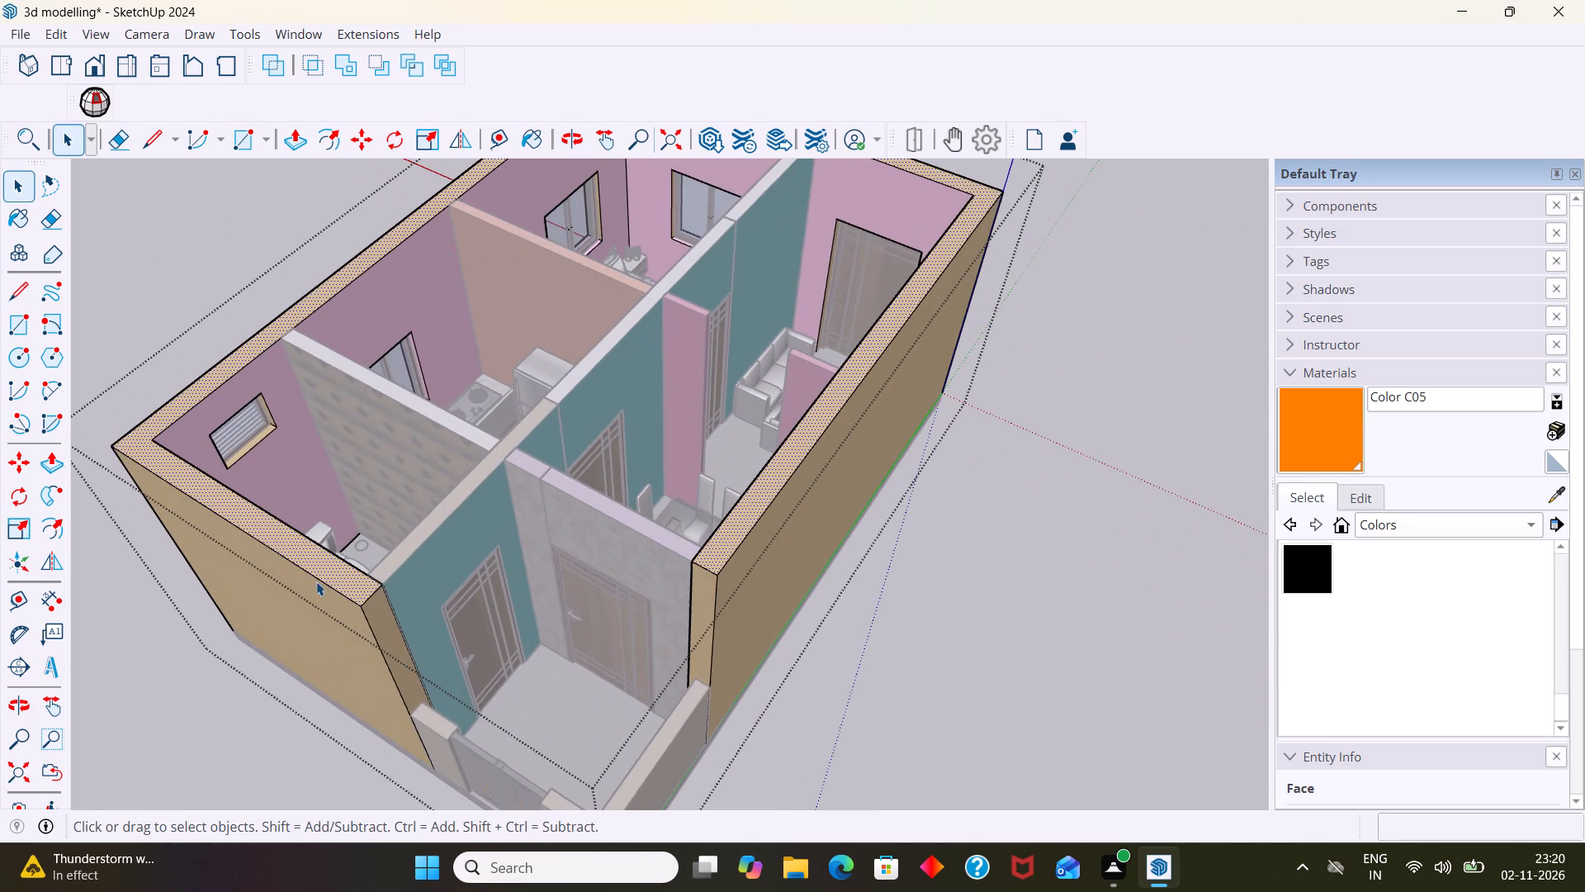
click(286, 606)
scroll(288, 606, up, 1)
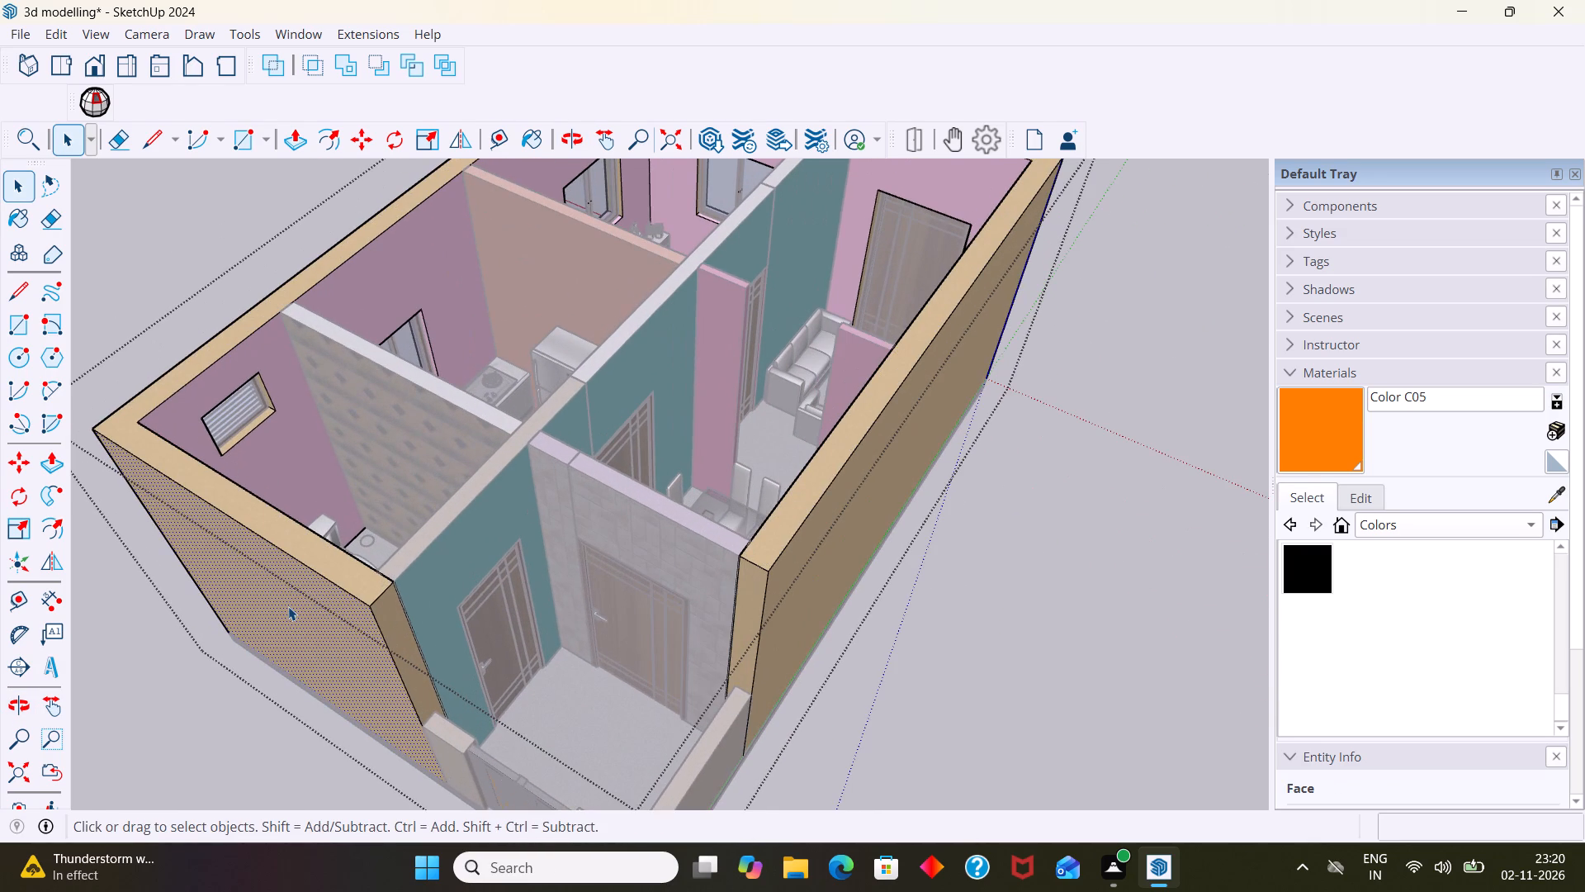
key(p)
click(340, 602)
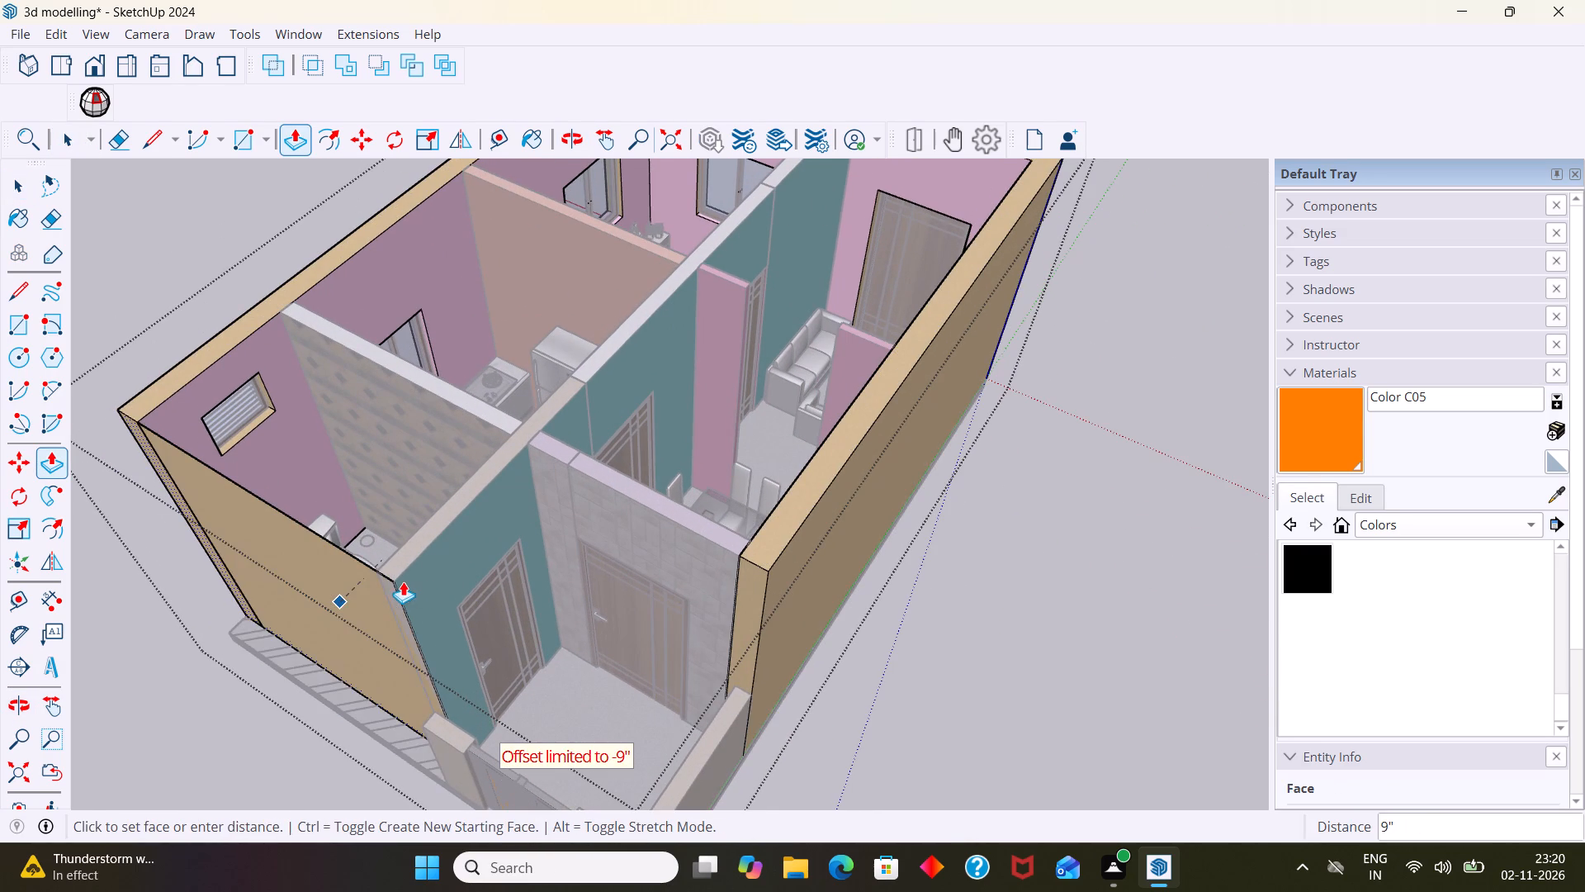
scroll(403, 581, up, 5)
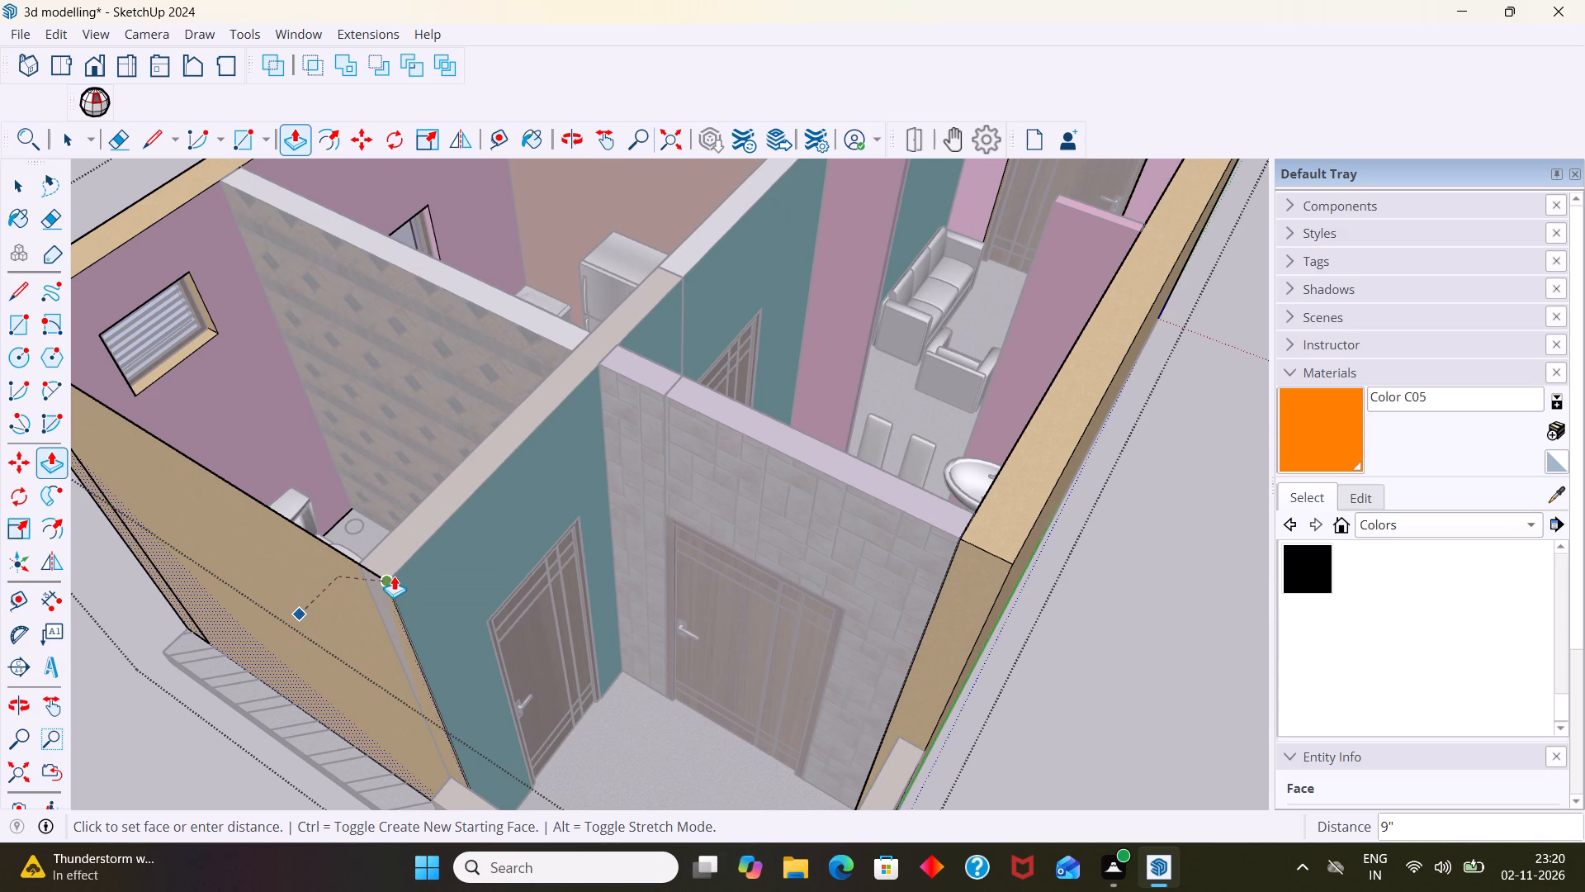
scroll(394, 576, down, 7)
scroll(390, 577, up, 2)
click(390, 577)
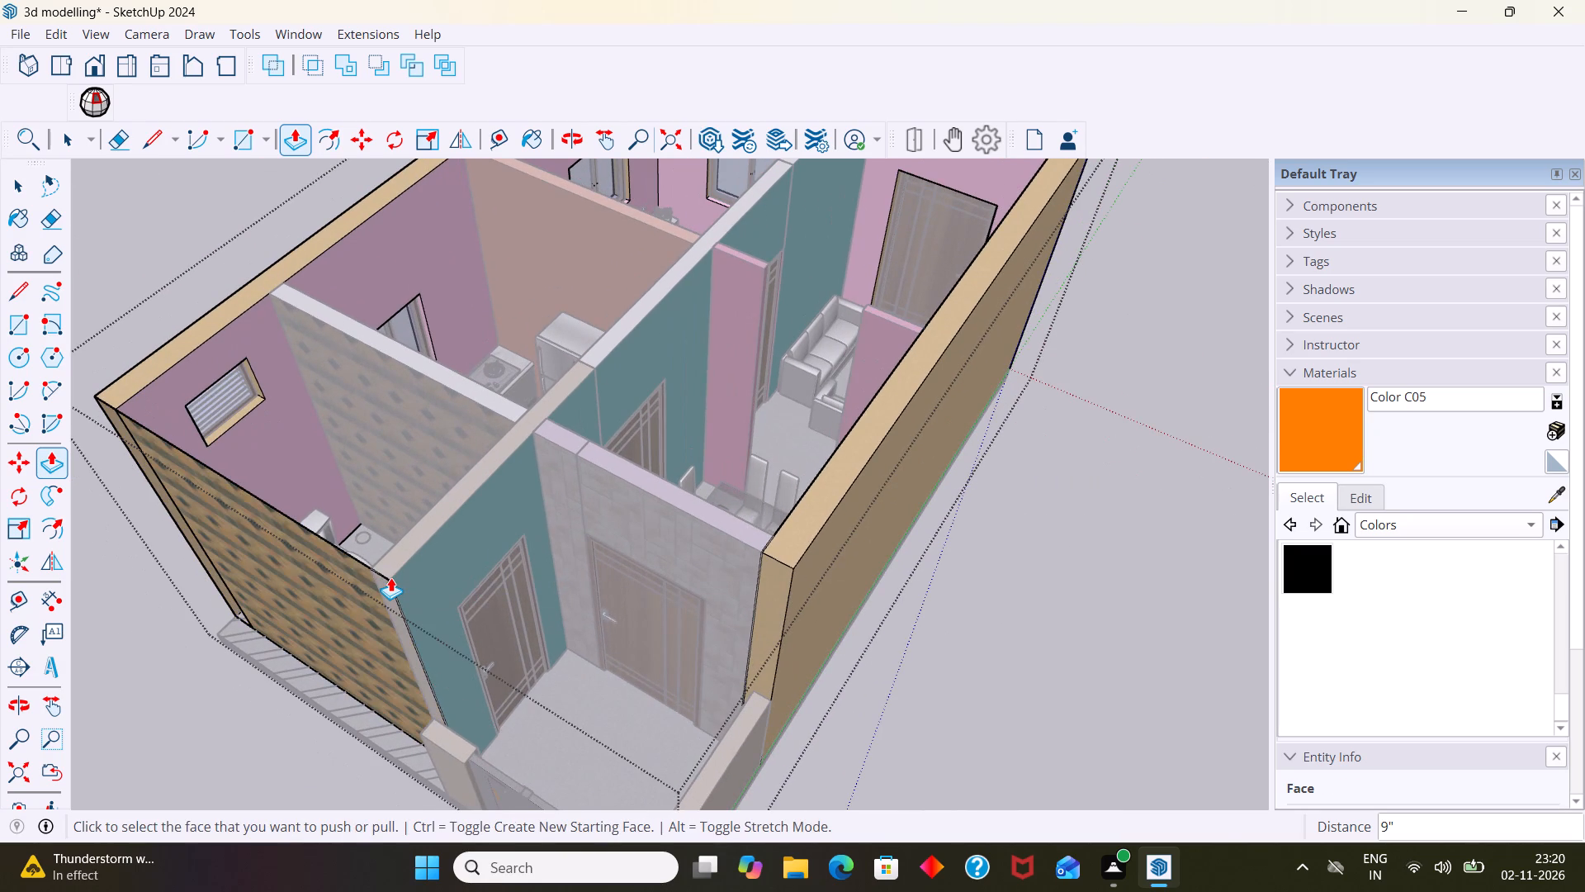
Delete the leftover face and top edge of the toilet's front wall, and leave the outer wall group.
key(space)
click(370, 590)
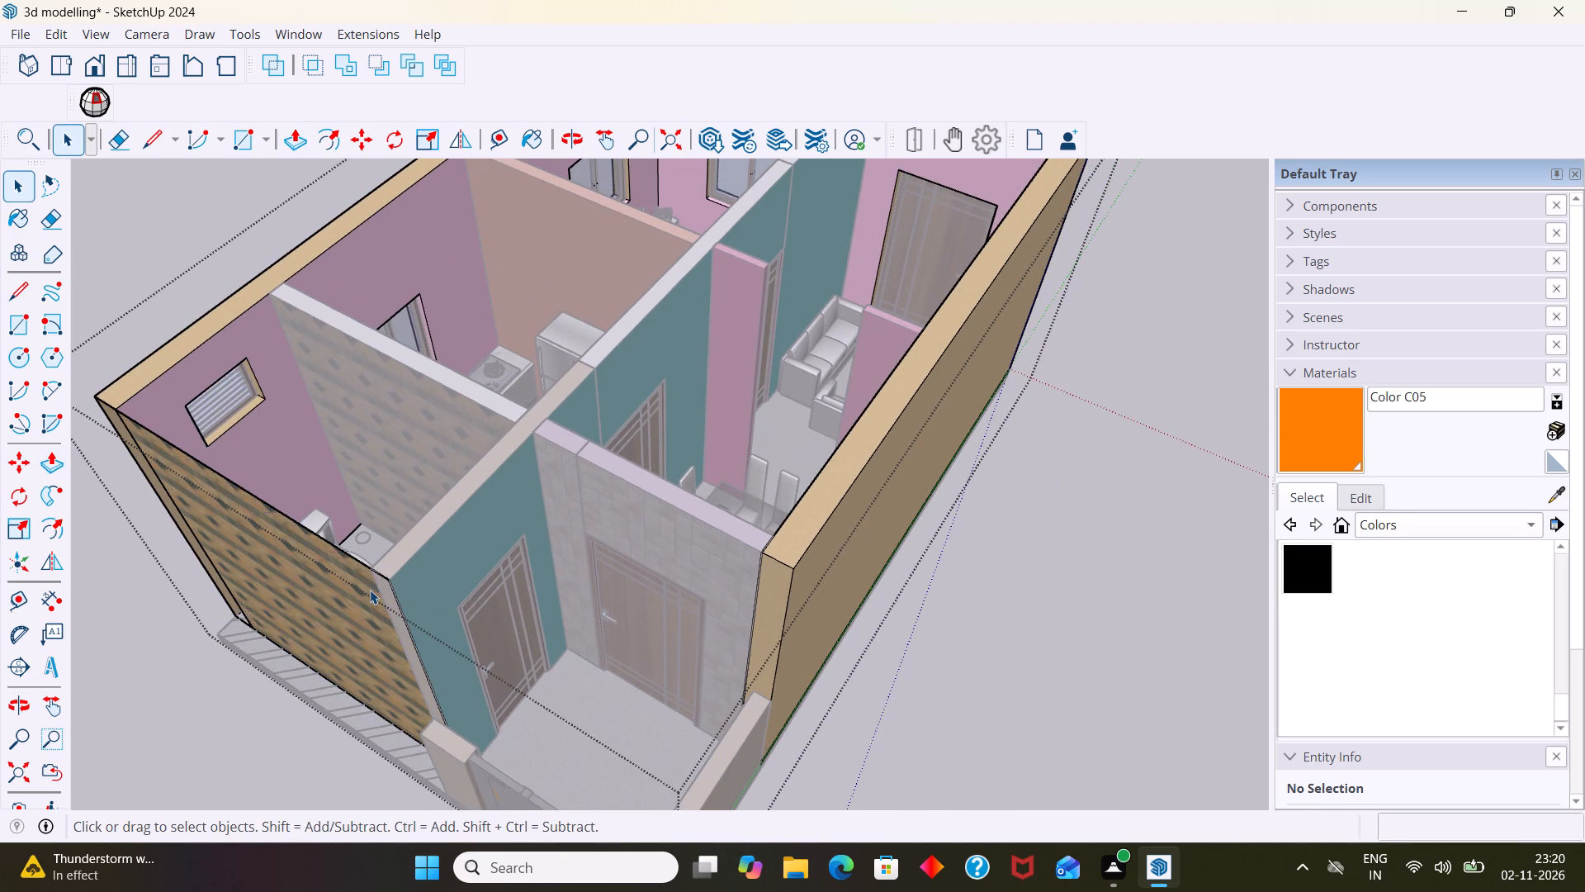
key(Delete)
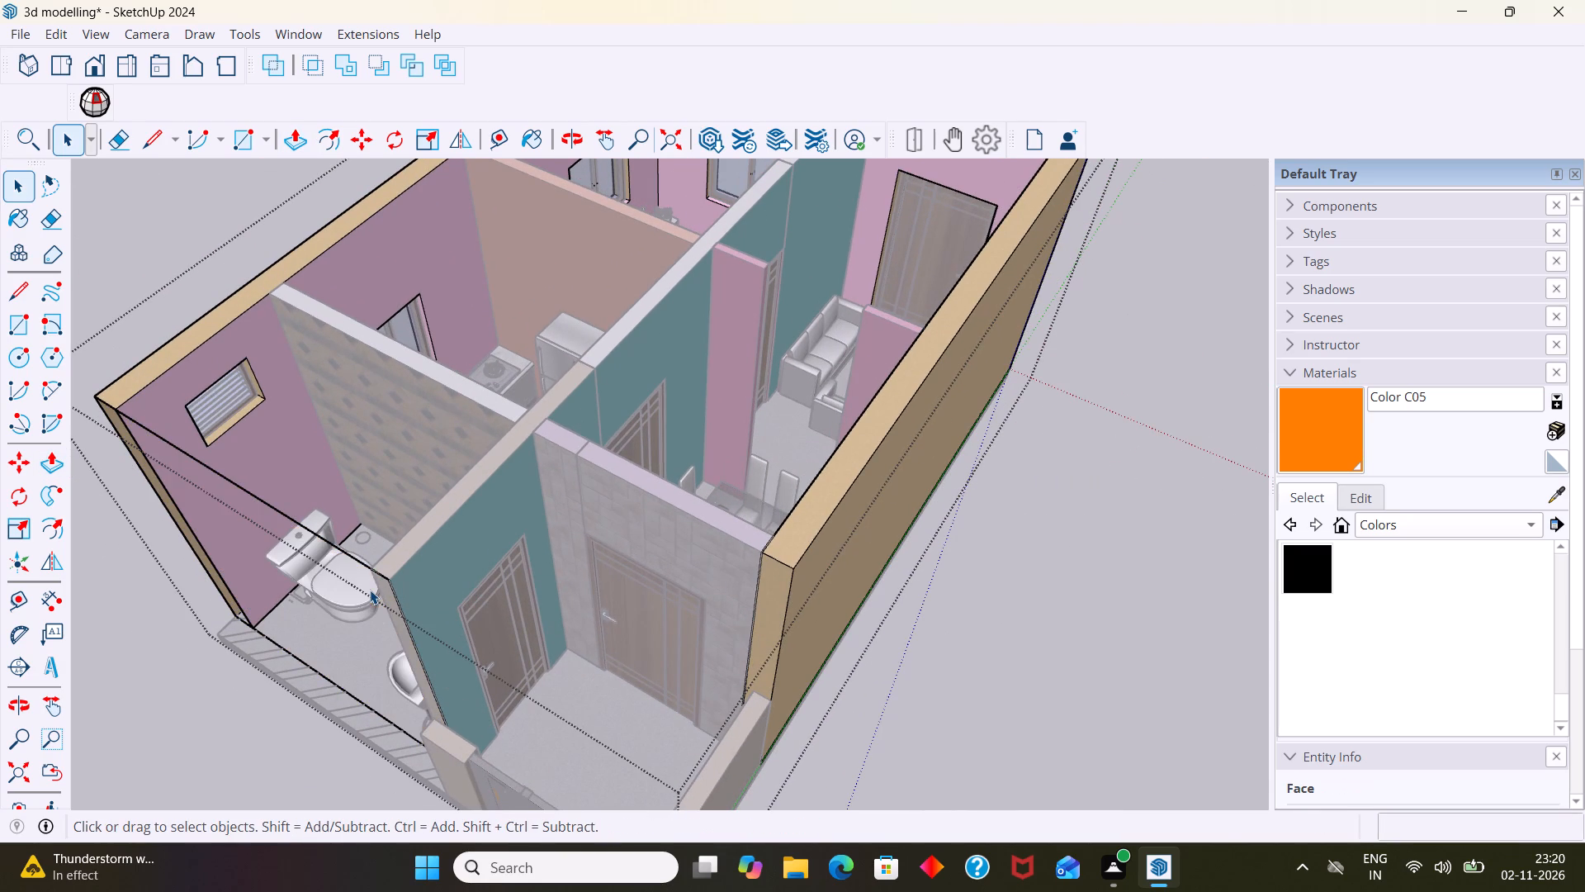
click(352, 553)
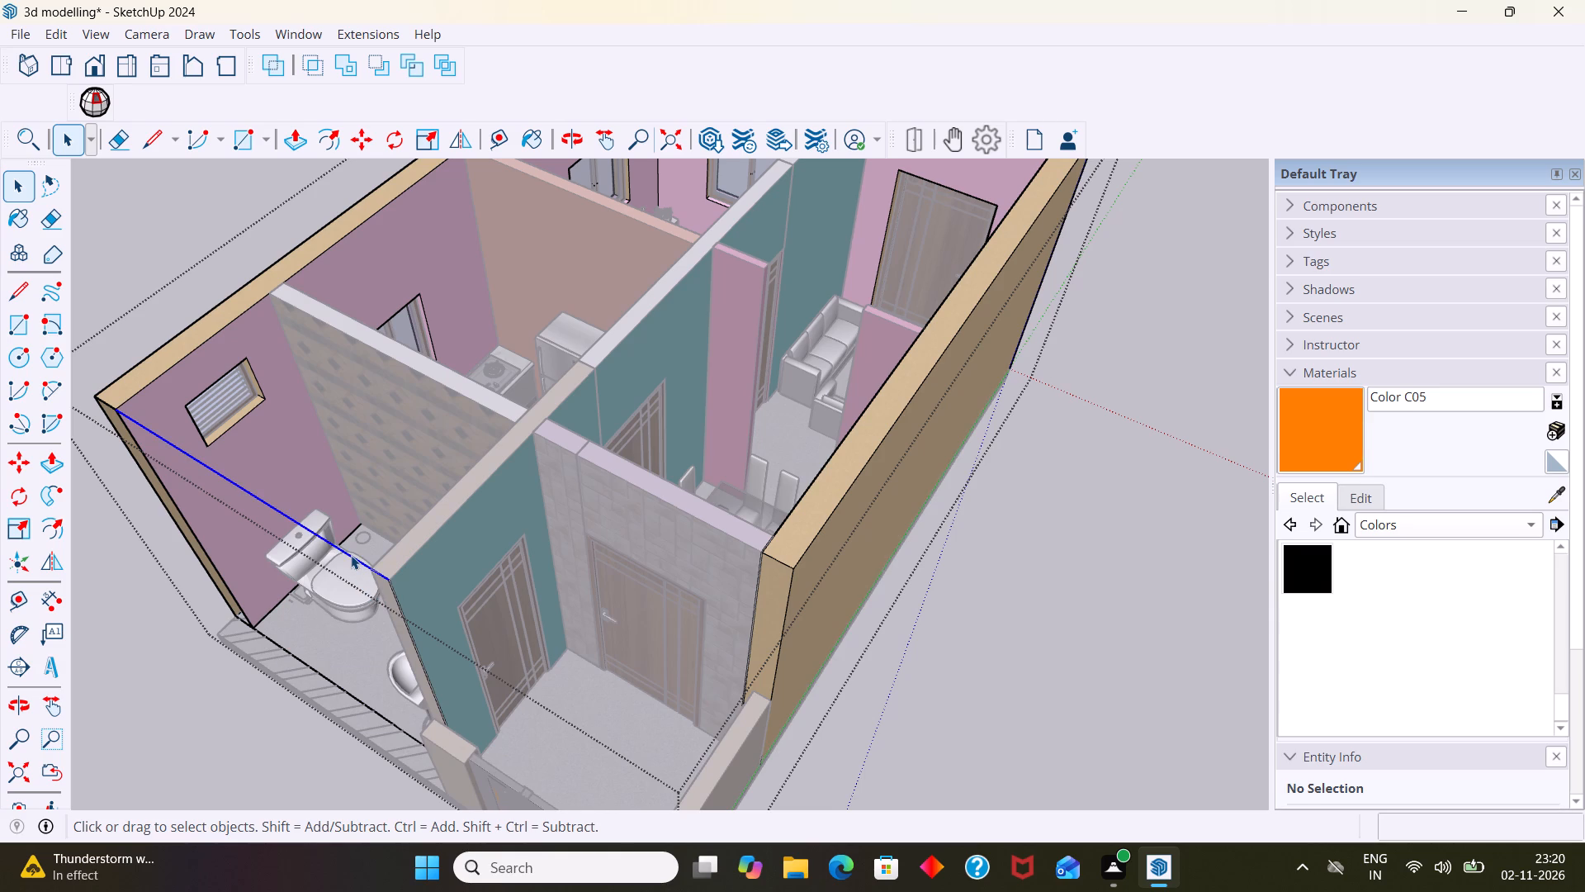
key(Delete)
scroll(261, 586, down, 5)
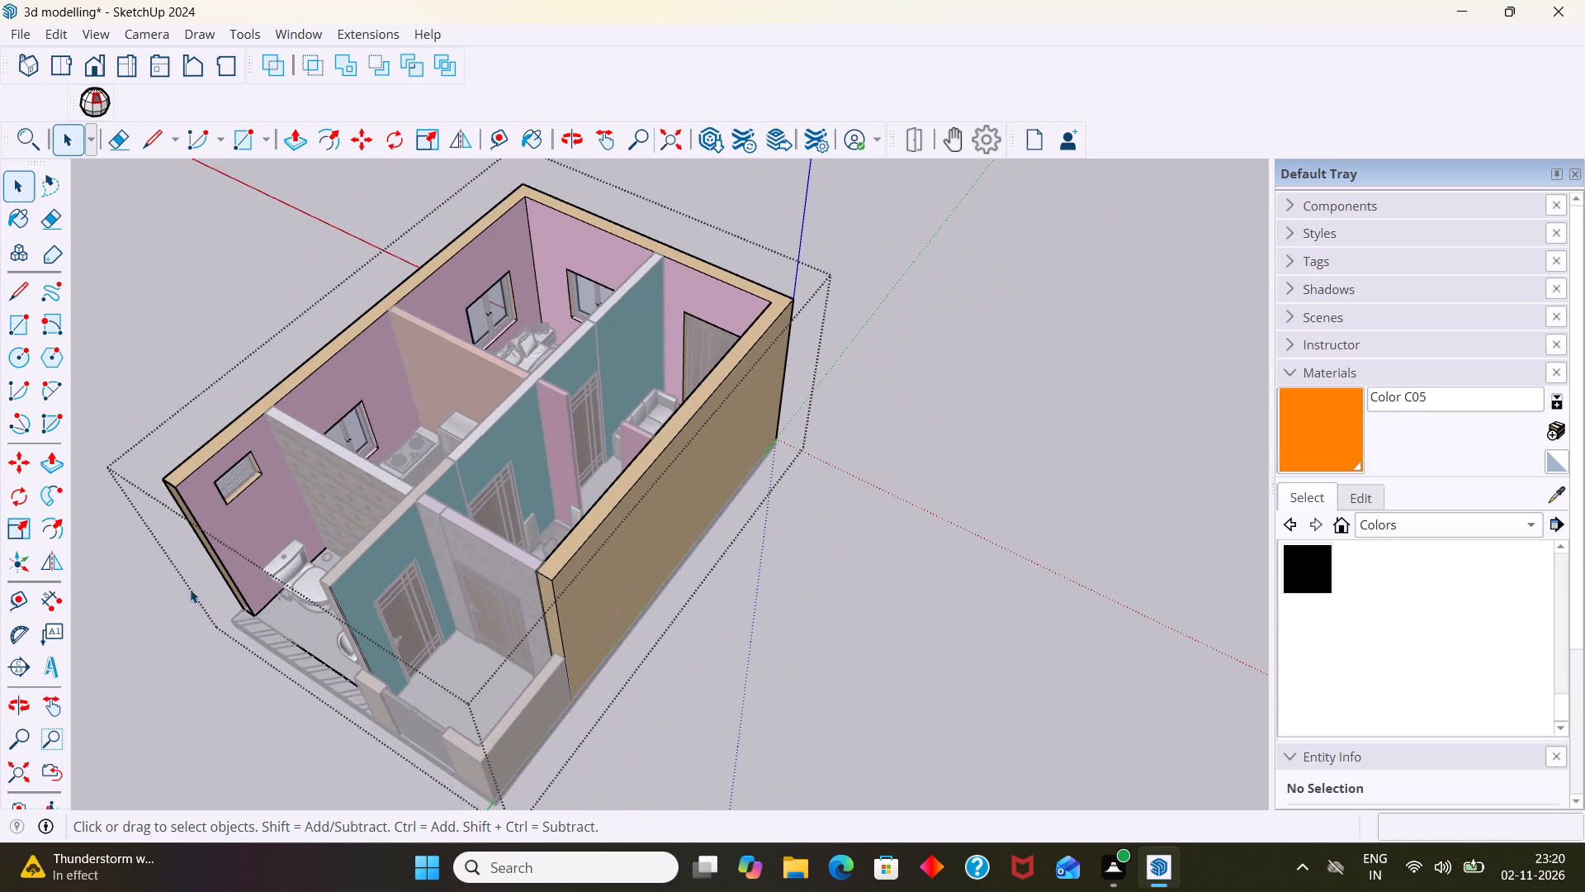
click(177, 576)
Examine the open-fronted toilet, its floor edge and the adjoining porch with the gate and entrance doors.
middle_drag(197, 571, 346, 353)
scroll(234, 500, down, 3)
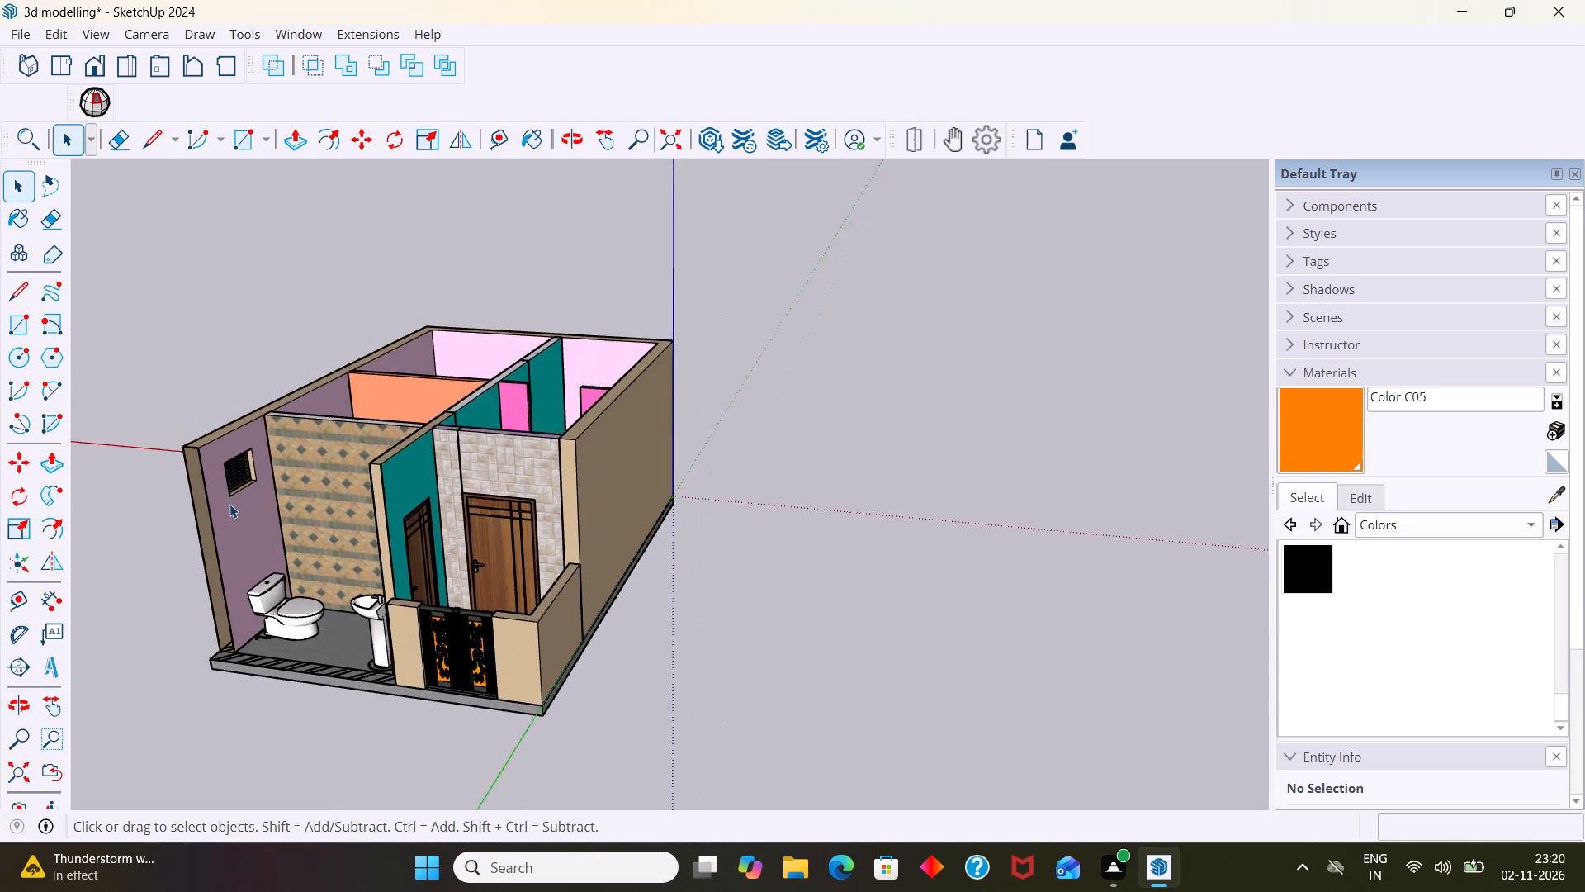
scroll(229, 504, down, 1)
middle_drag(221, 508, 280, 500)
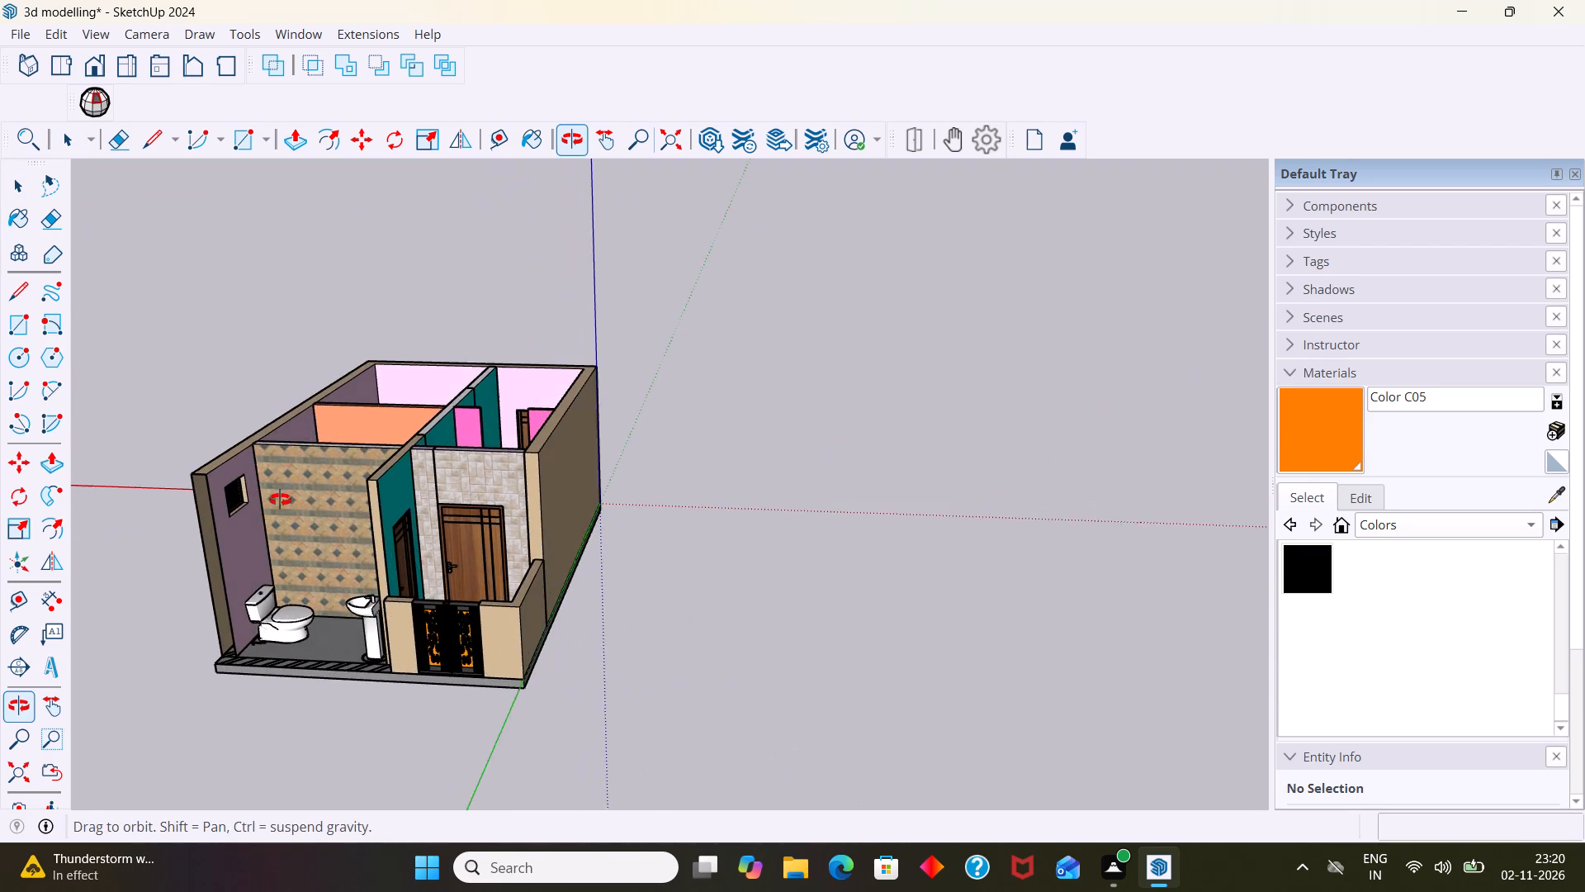
middle_drag(280, 500, 279, 506)
scroll(255, 638, up, 4)
shift+middle_drag(277, 629, 345, 296)
scroll(334, 290, down, 2)
middle_drag(319, 332, 361, 515)
scroll(280, 450, up, 6)
middle_drag(291, 430, 284, 491)
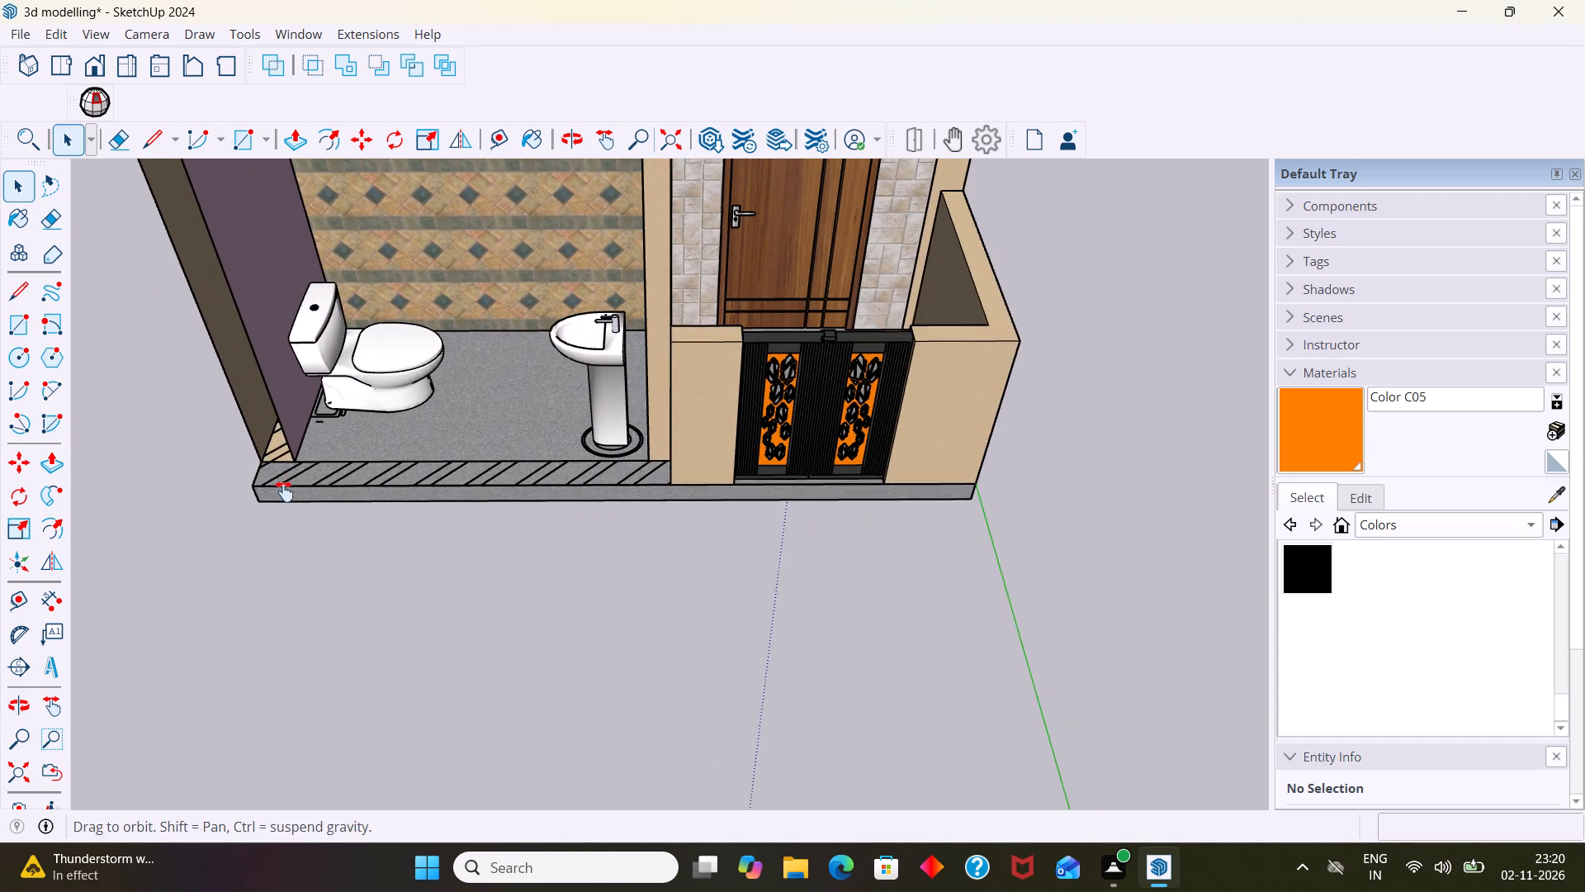
middle_drag(284, 491, 282, 496)
scroll(337, 479, up, 2)
scroll(337, 475, down, 11)
middle_drag(335, 479, 340, 482)
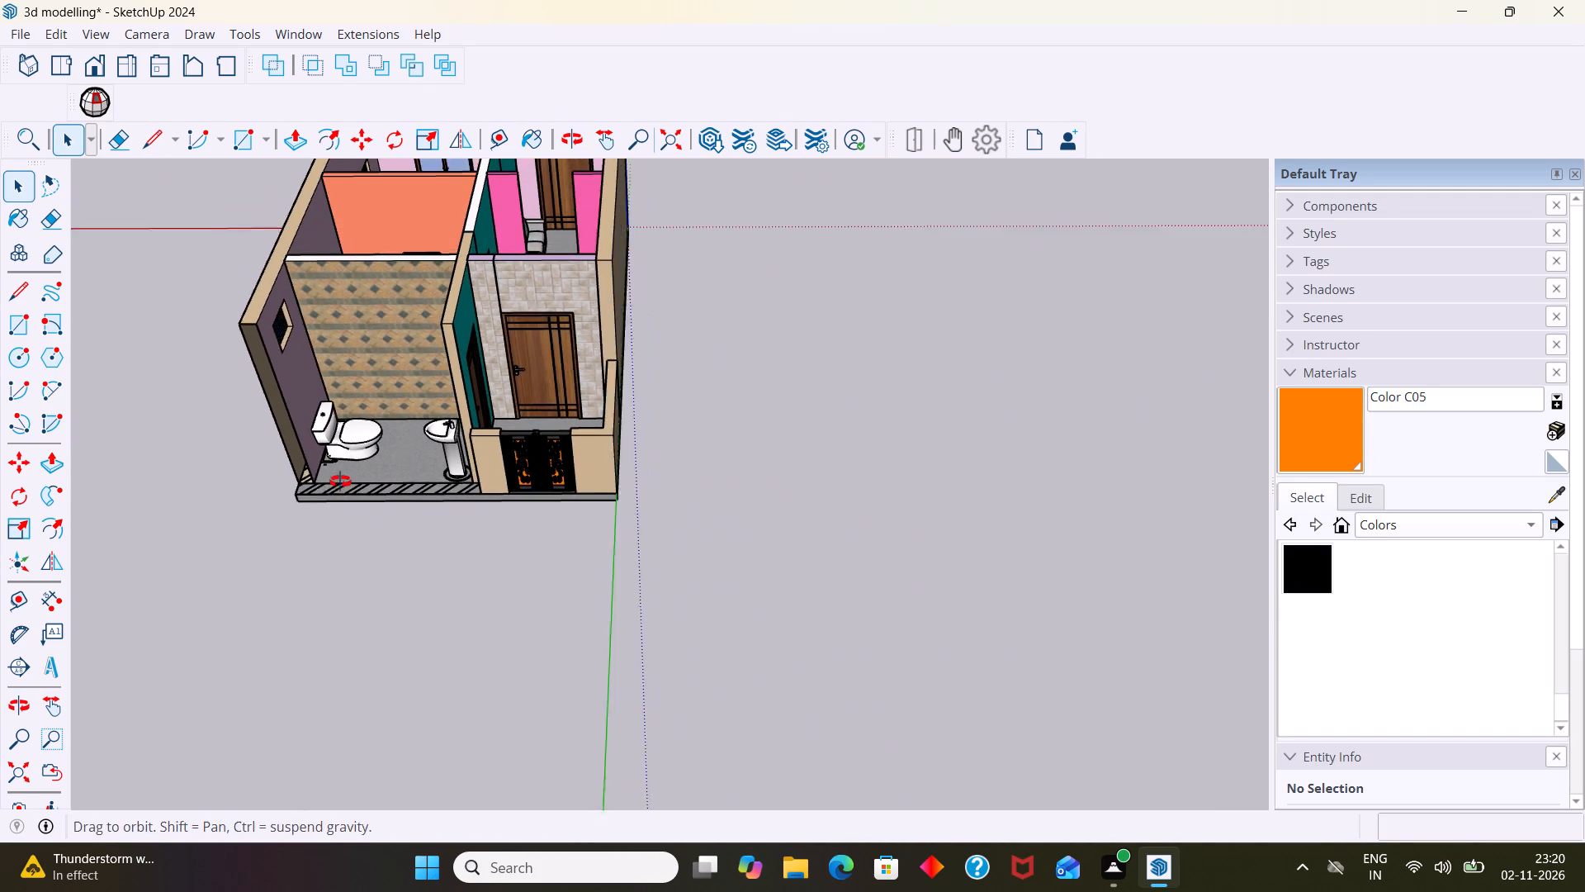
middle_drag(340, 482, 406, 515)
scroll(478, 433, up, 14)
scroll(460, 437, down, 1)
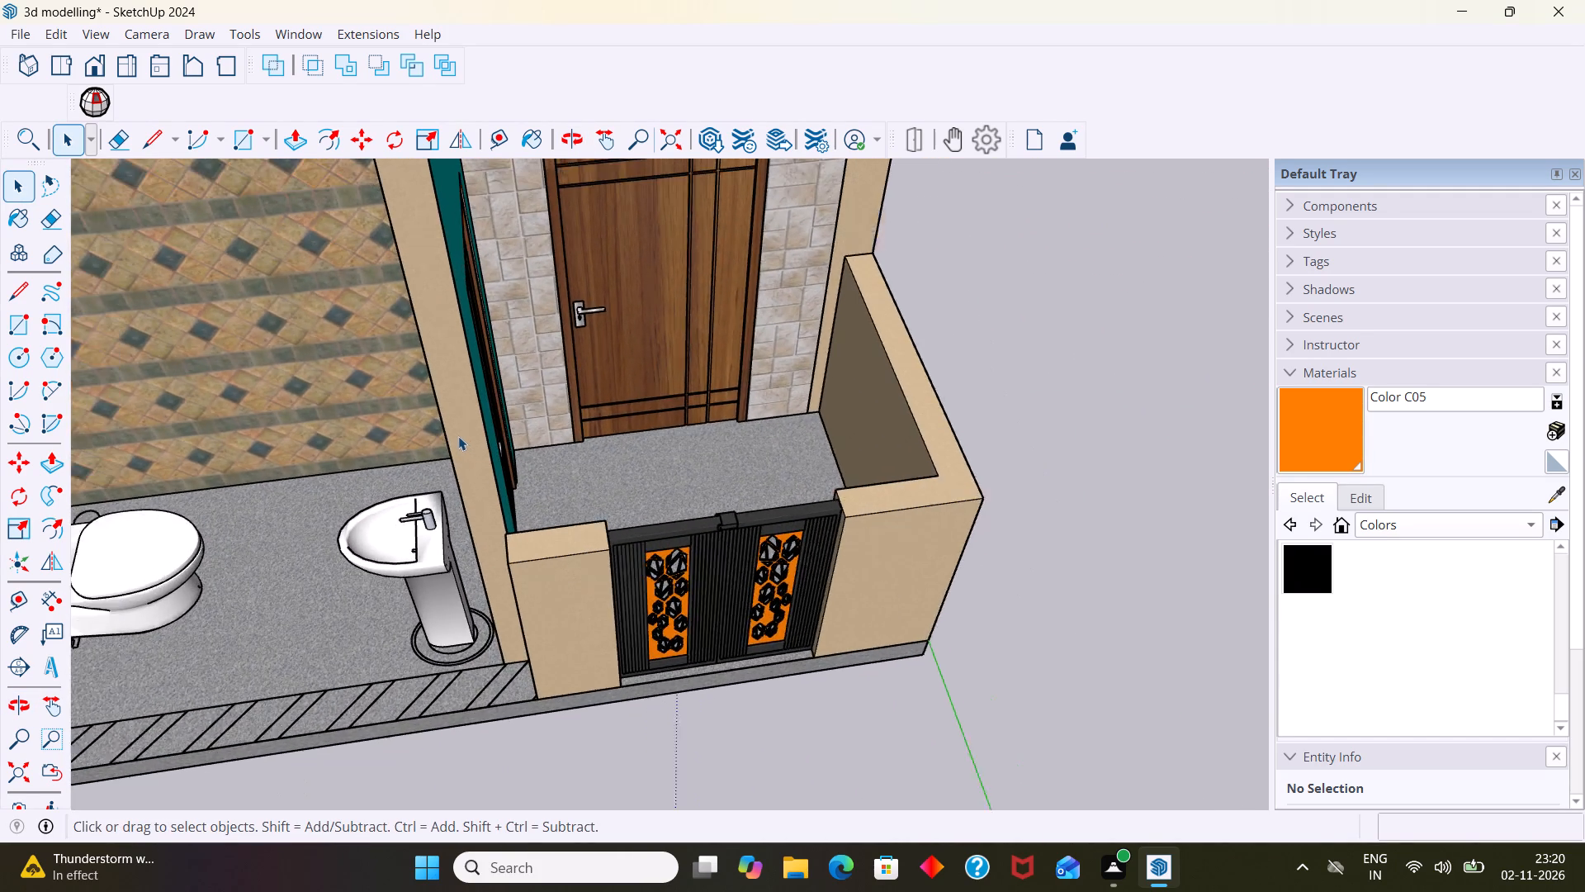
scroll(458, 436, down, 8)
middle_drag(452, 452, 266, 534)
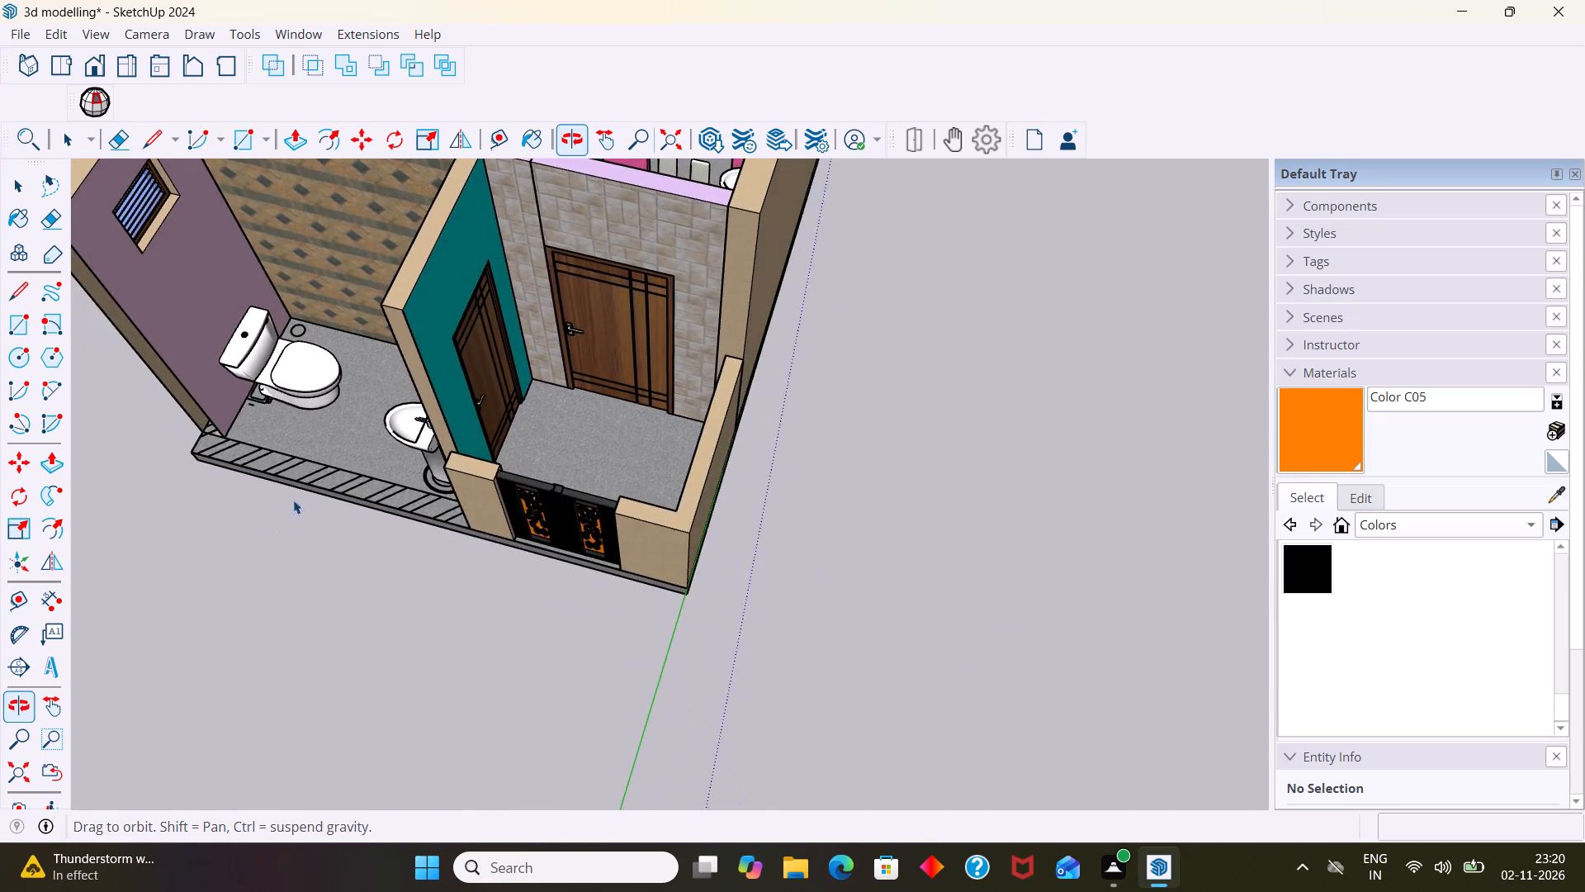
scroll(400, 432, up, 13)
scroll(445, 422, down, 9)
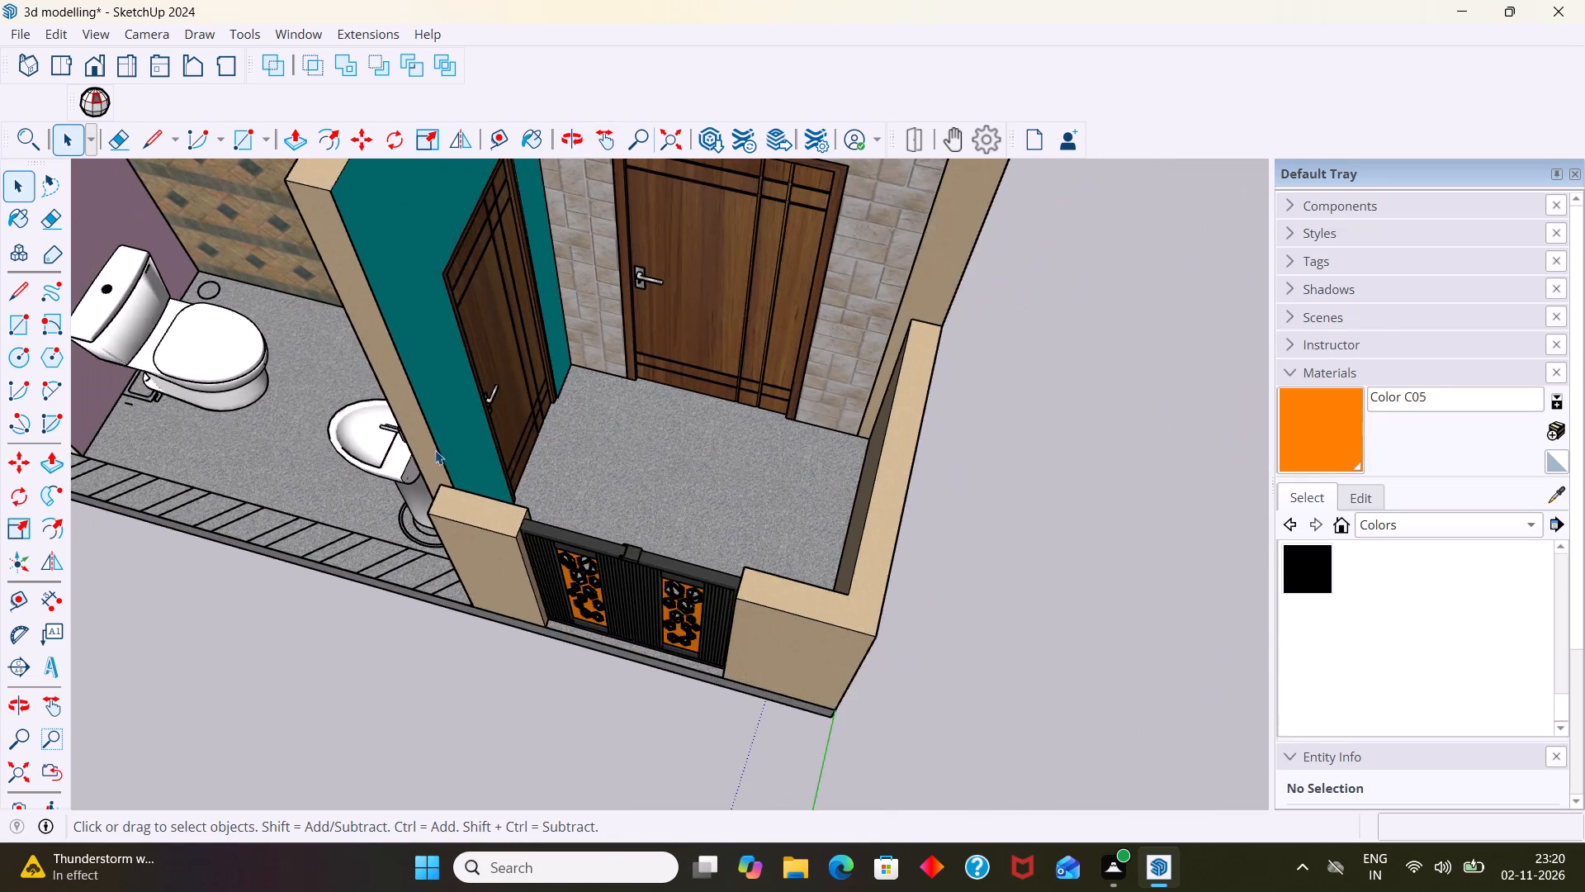
scroll(435, 453, down, 5)
middle_drag(467, 530, 419, 561)
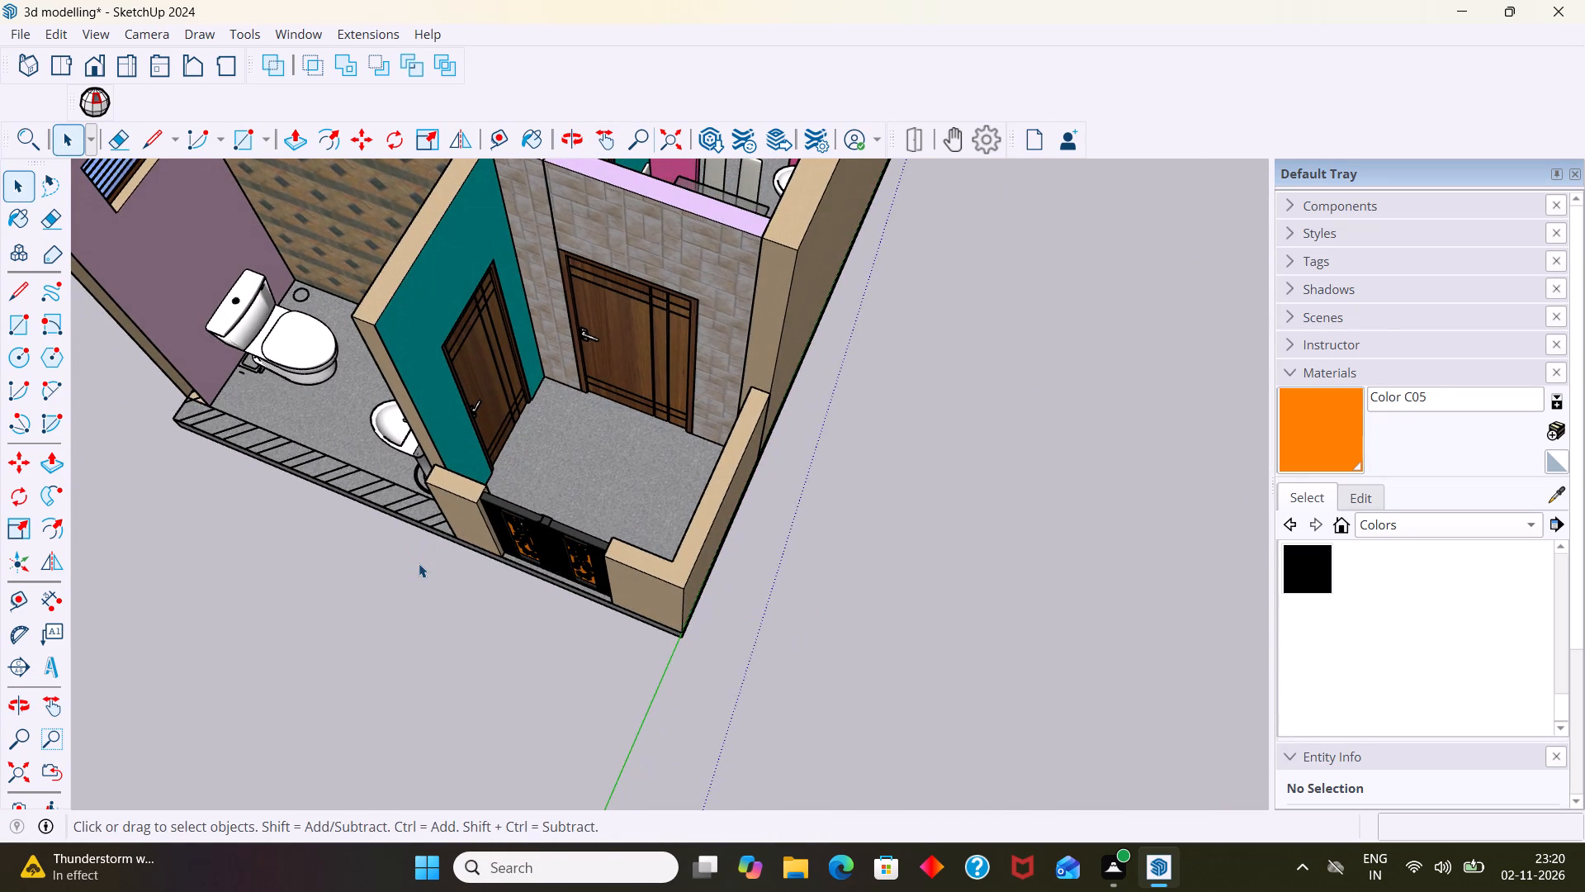
Place a guide line 3' in from the toilet's front floor edge, running across the toilet and porch.
key(t)
scroll(403, 508, up, 3)
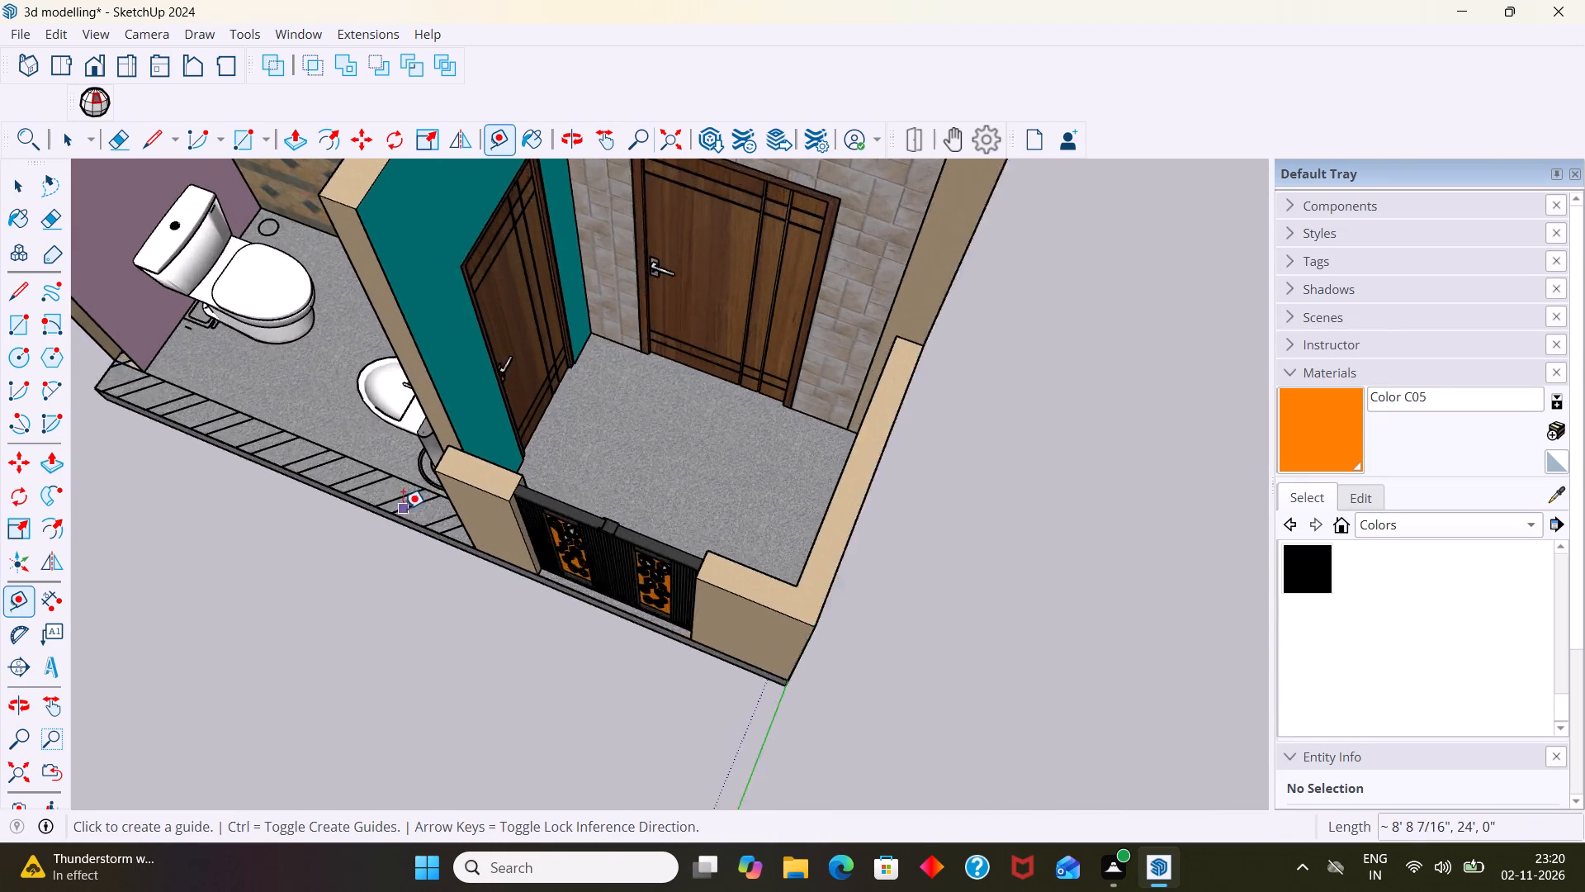
scroll(403, 509, up, 5)
click(375, 509)
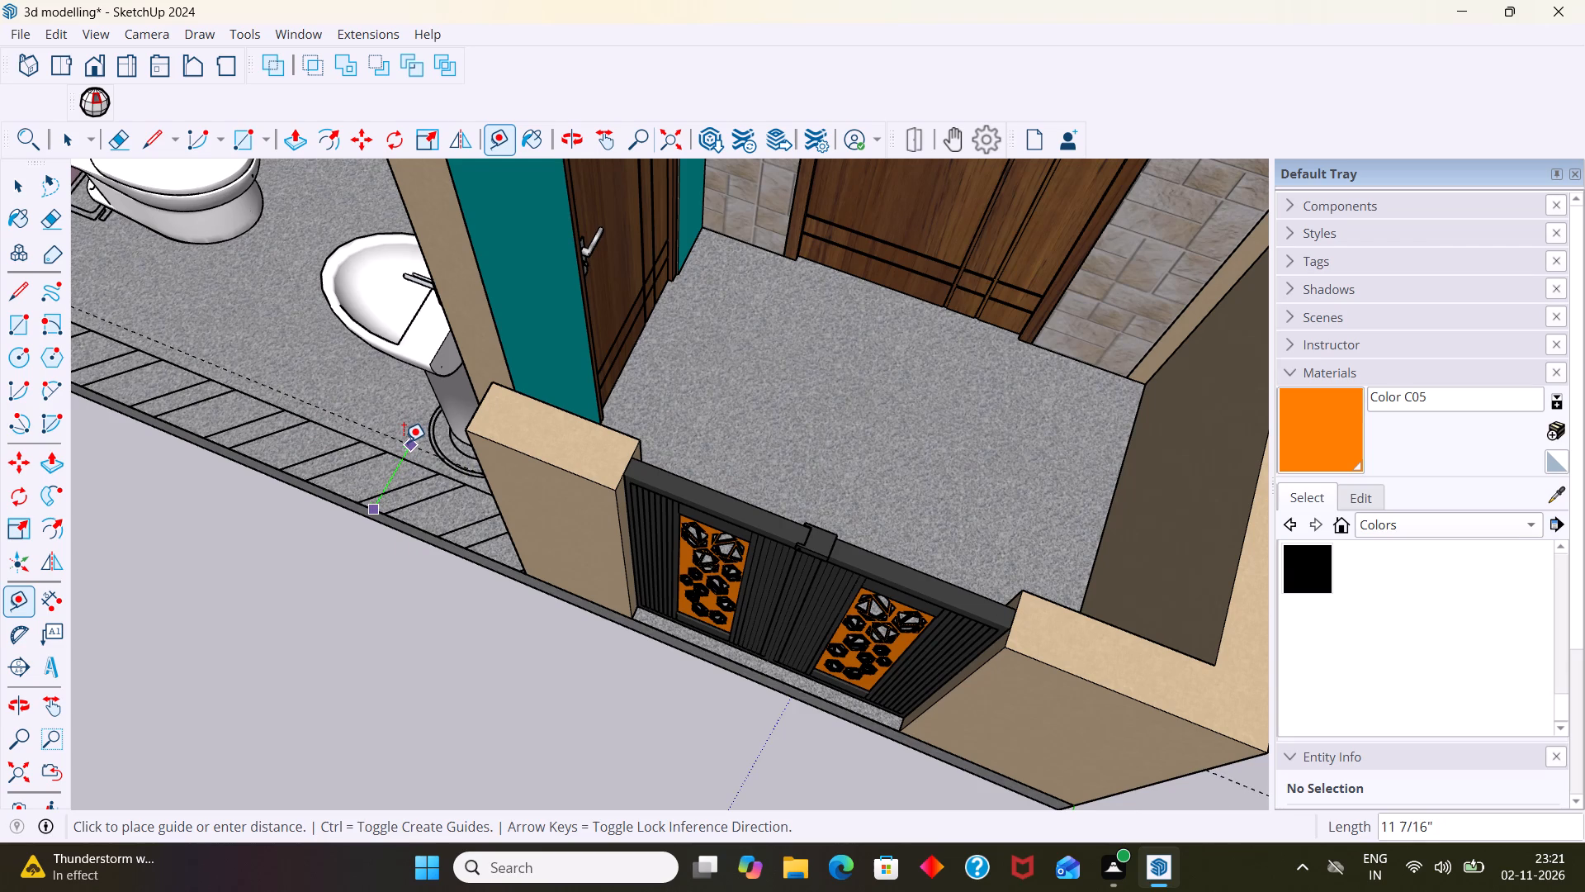
scroll(404, 442, up, 2)
text(3')
key(Return)
Examine where the guide line crosses the toilet, the washbasin, the partition wall with its door, and the porch.
scroll(404, 444, down, 9)
middle_drag(431, 421, 432, 467)
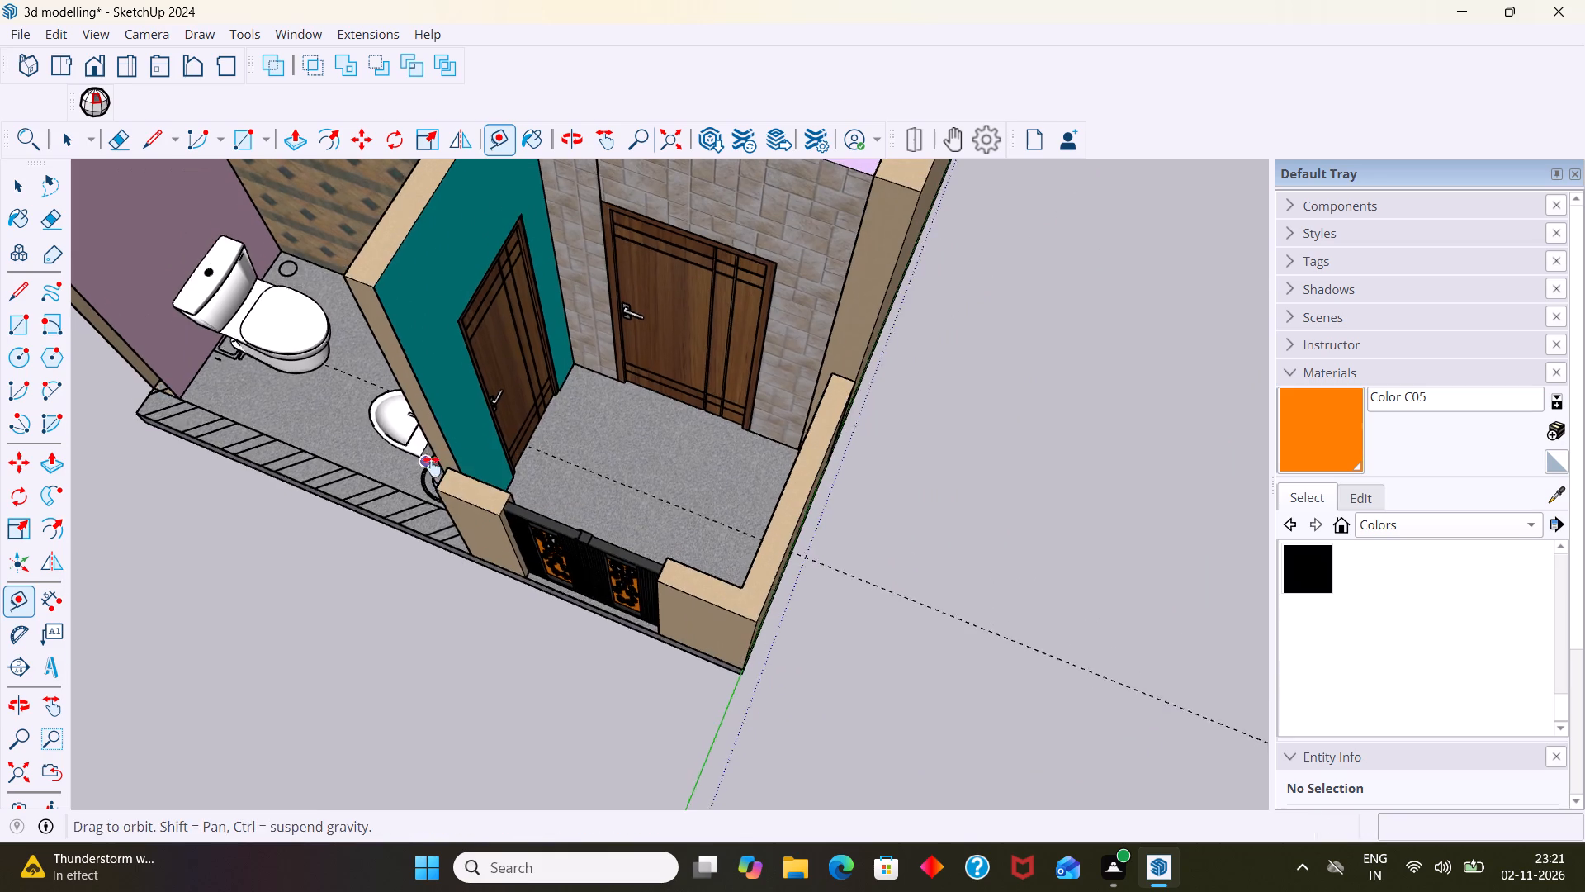
middle_drag(432, 467, 428, 487)
scroll(437, 451, up, 4)
middle_drag(441, 446, 753, 402)
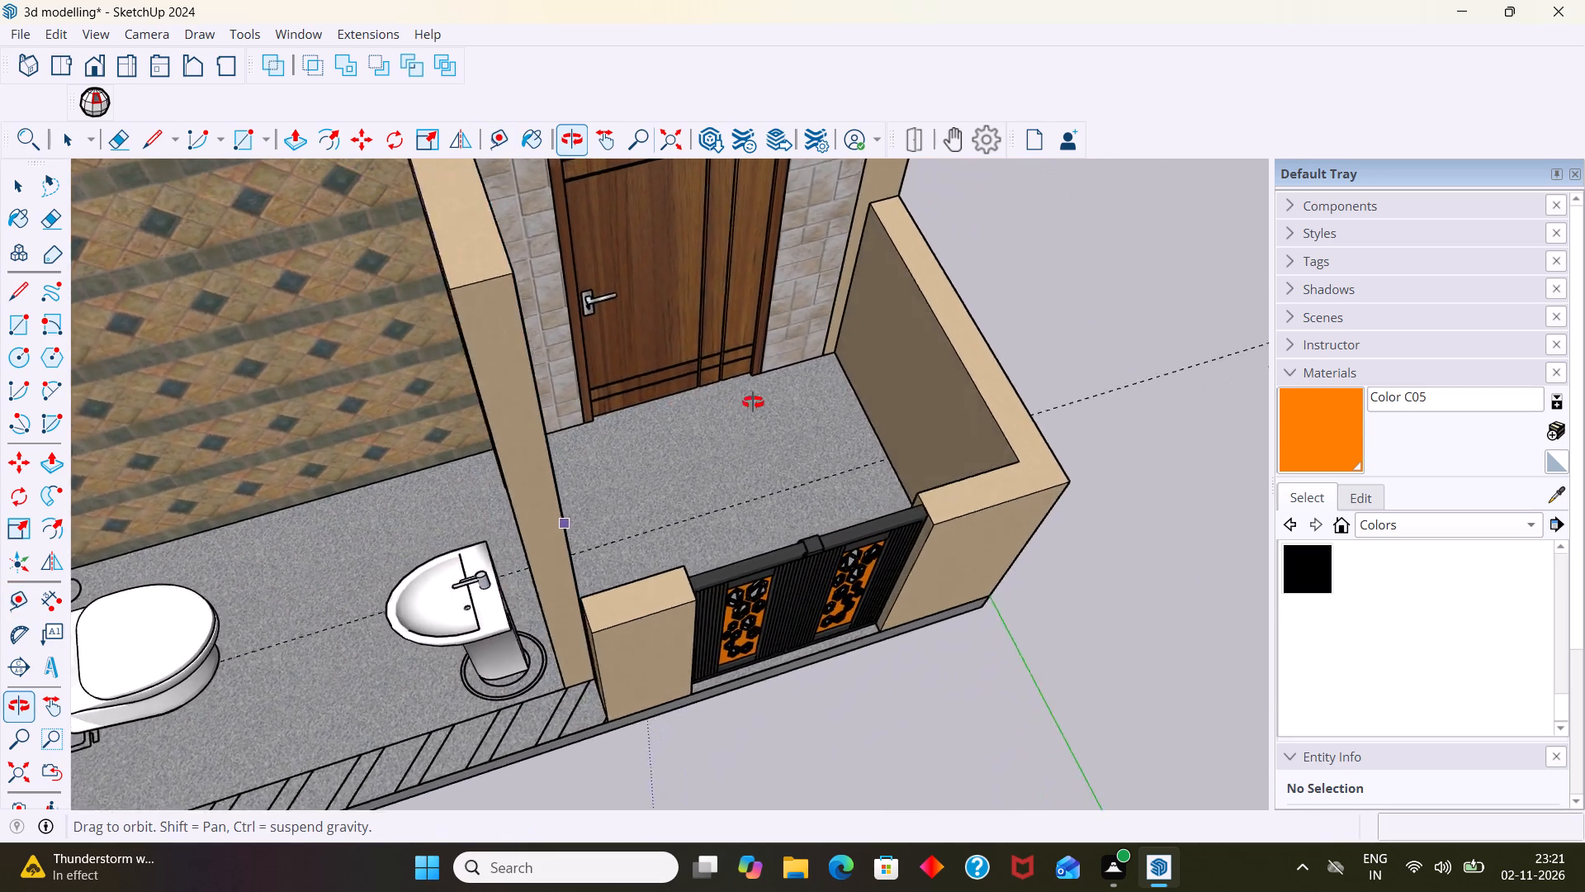
middle_drag(753, 402, 792, 415)
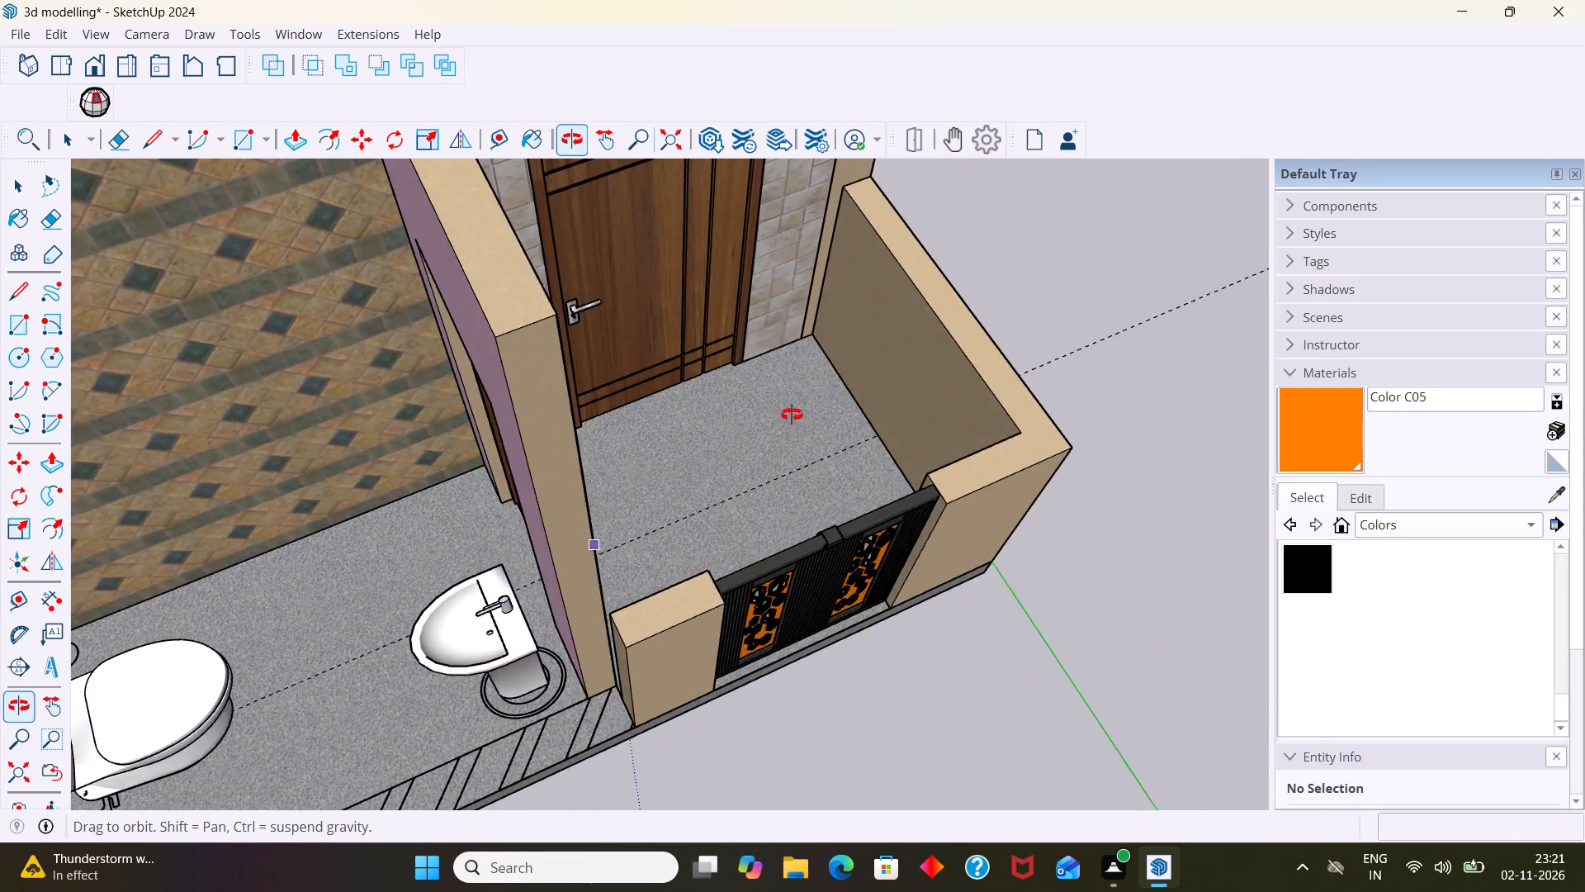
middle_drag(792, 415, 960, 419)
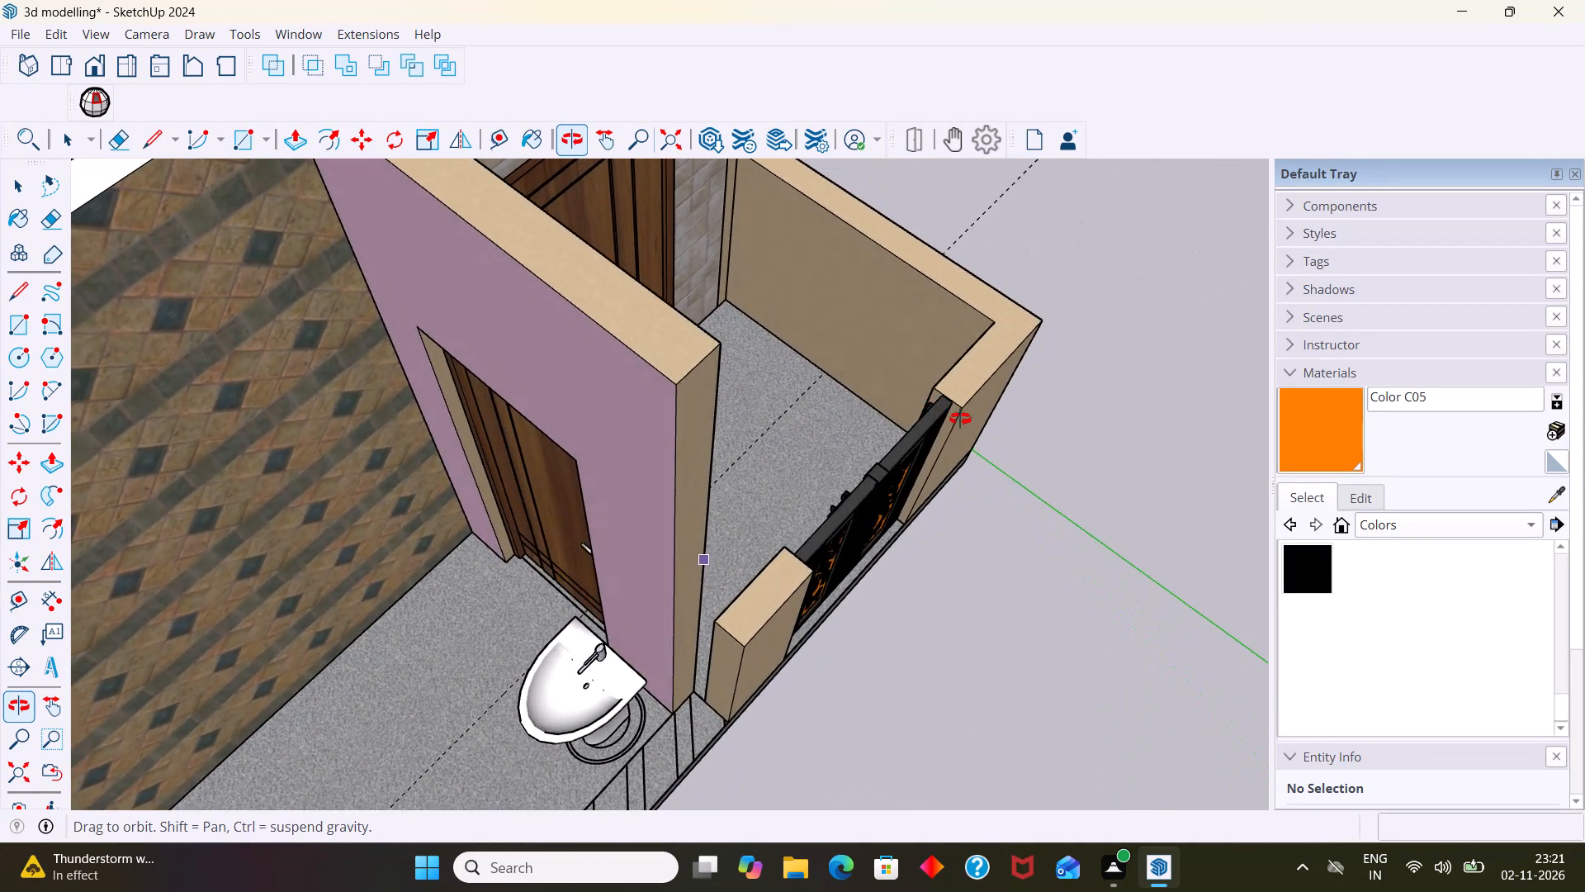
middle_drag(960, 419, 840, 425)
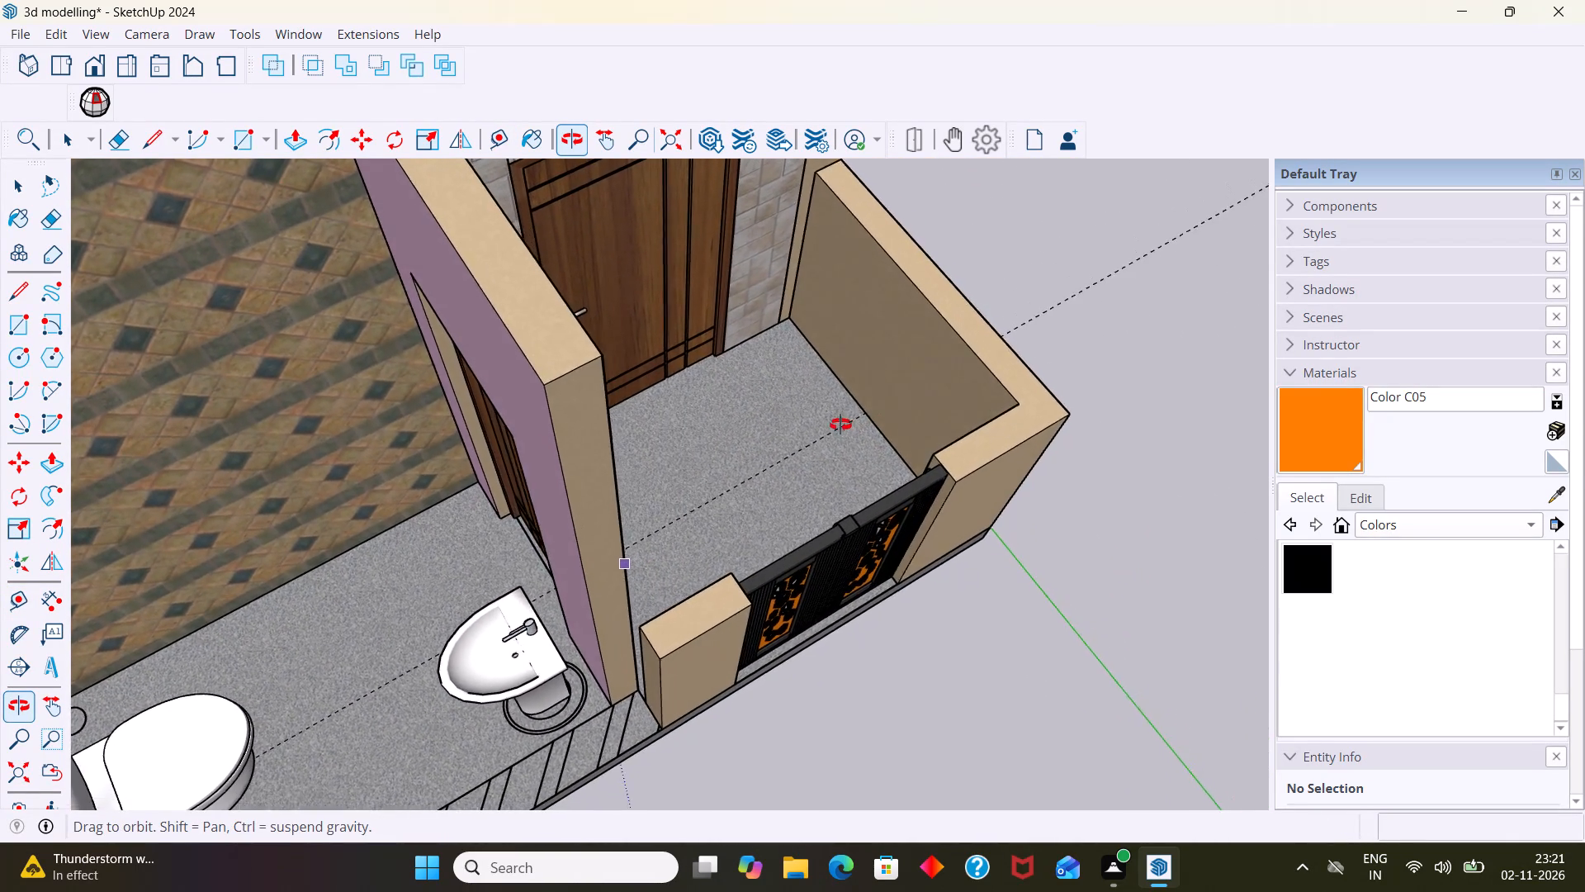
middle_drag(840, 425, 602, 479)
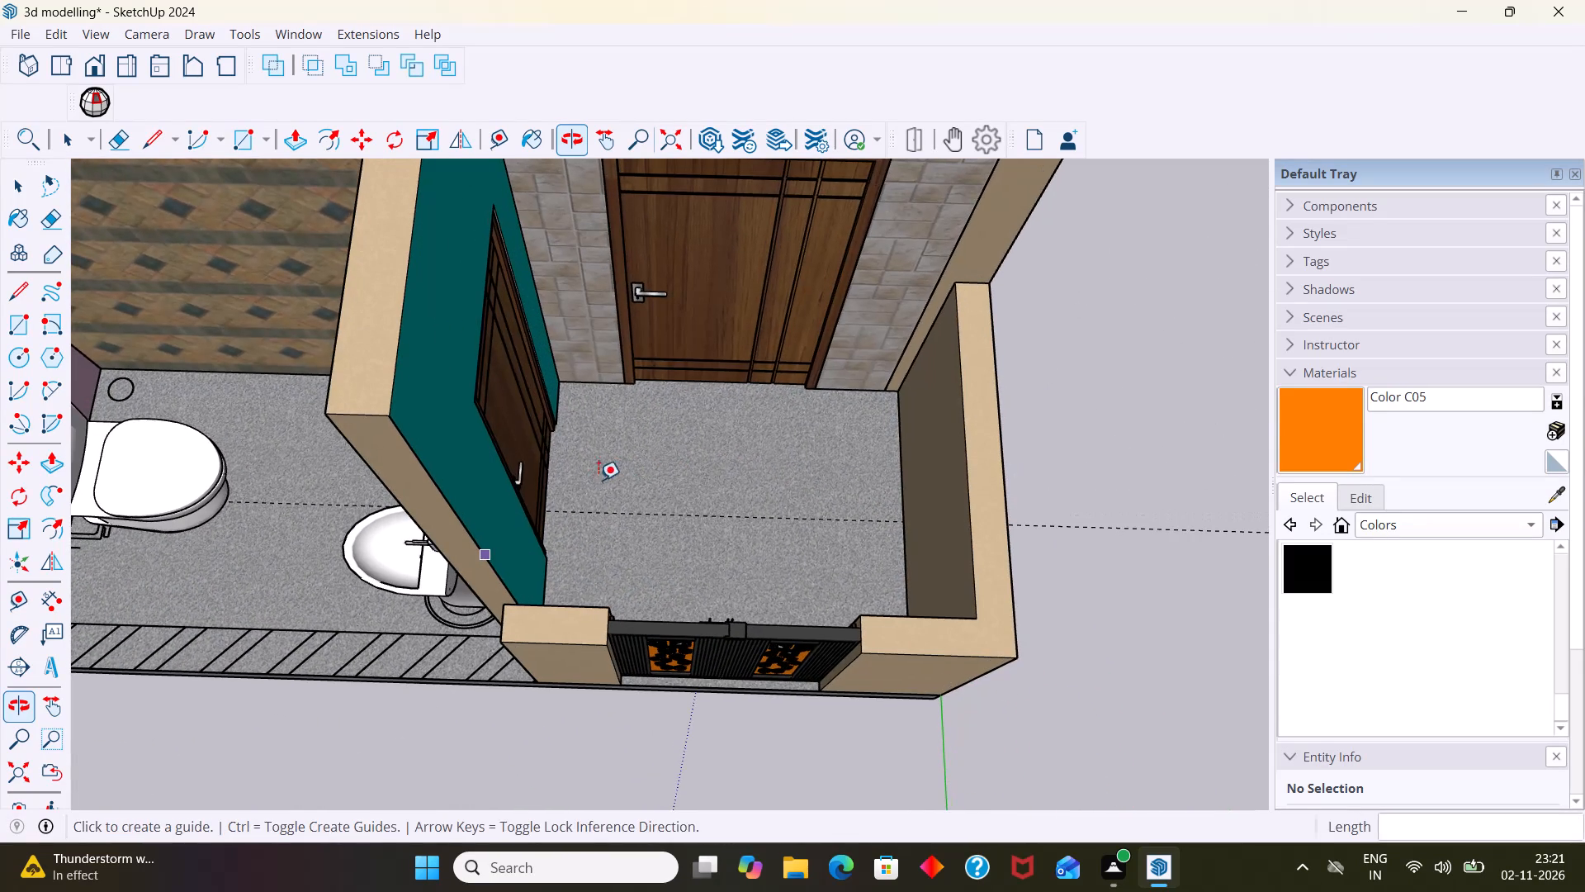
scroll(510, 557, up, 2)
scroll(509, 557, down, 8)
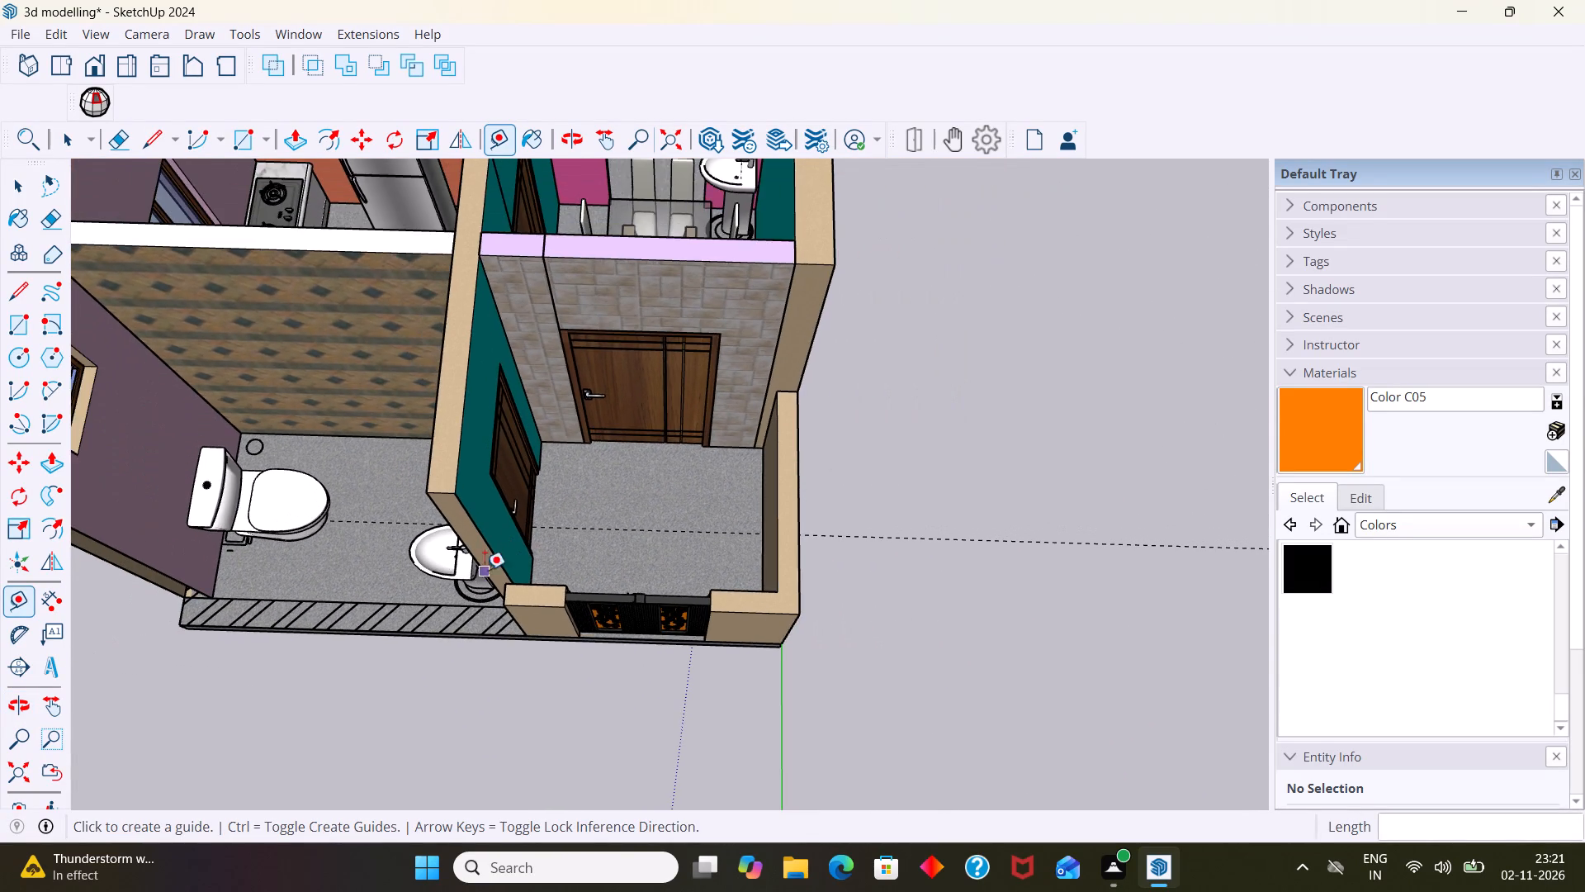
scroll(452, 579, up, 4)
scroll(428, 570, down, 8)
scroll(423, 572, up, 7)
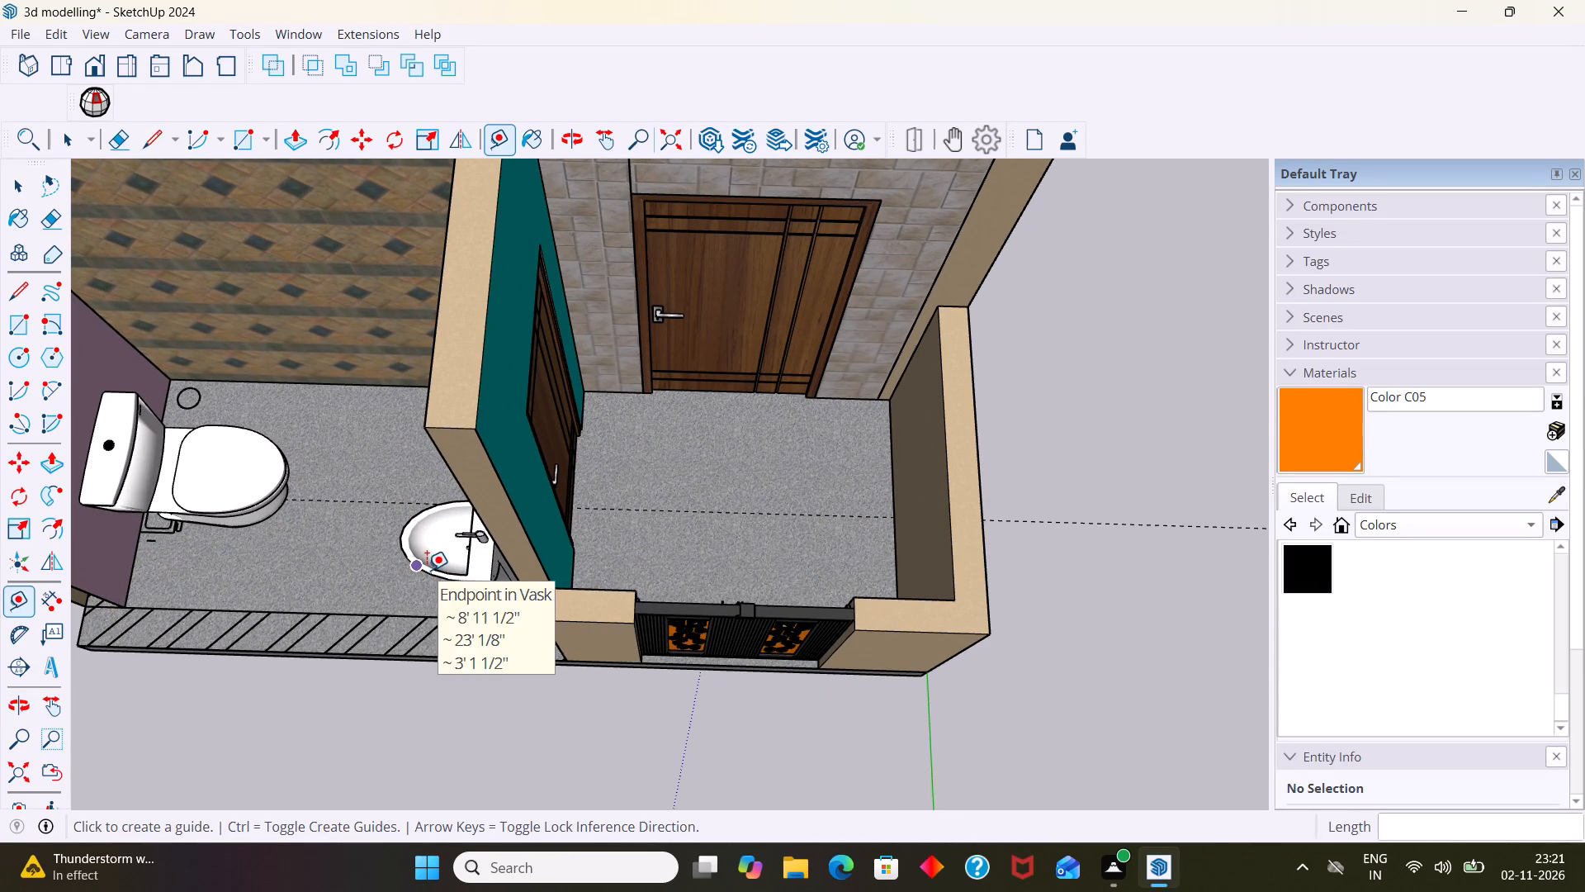
In the group of the wall between toilet and porch, push the front end face back about 1' 4 3/4" to the door opening.
key(space)
click(498, 499)
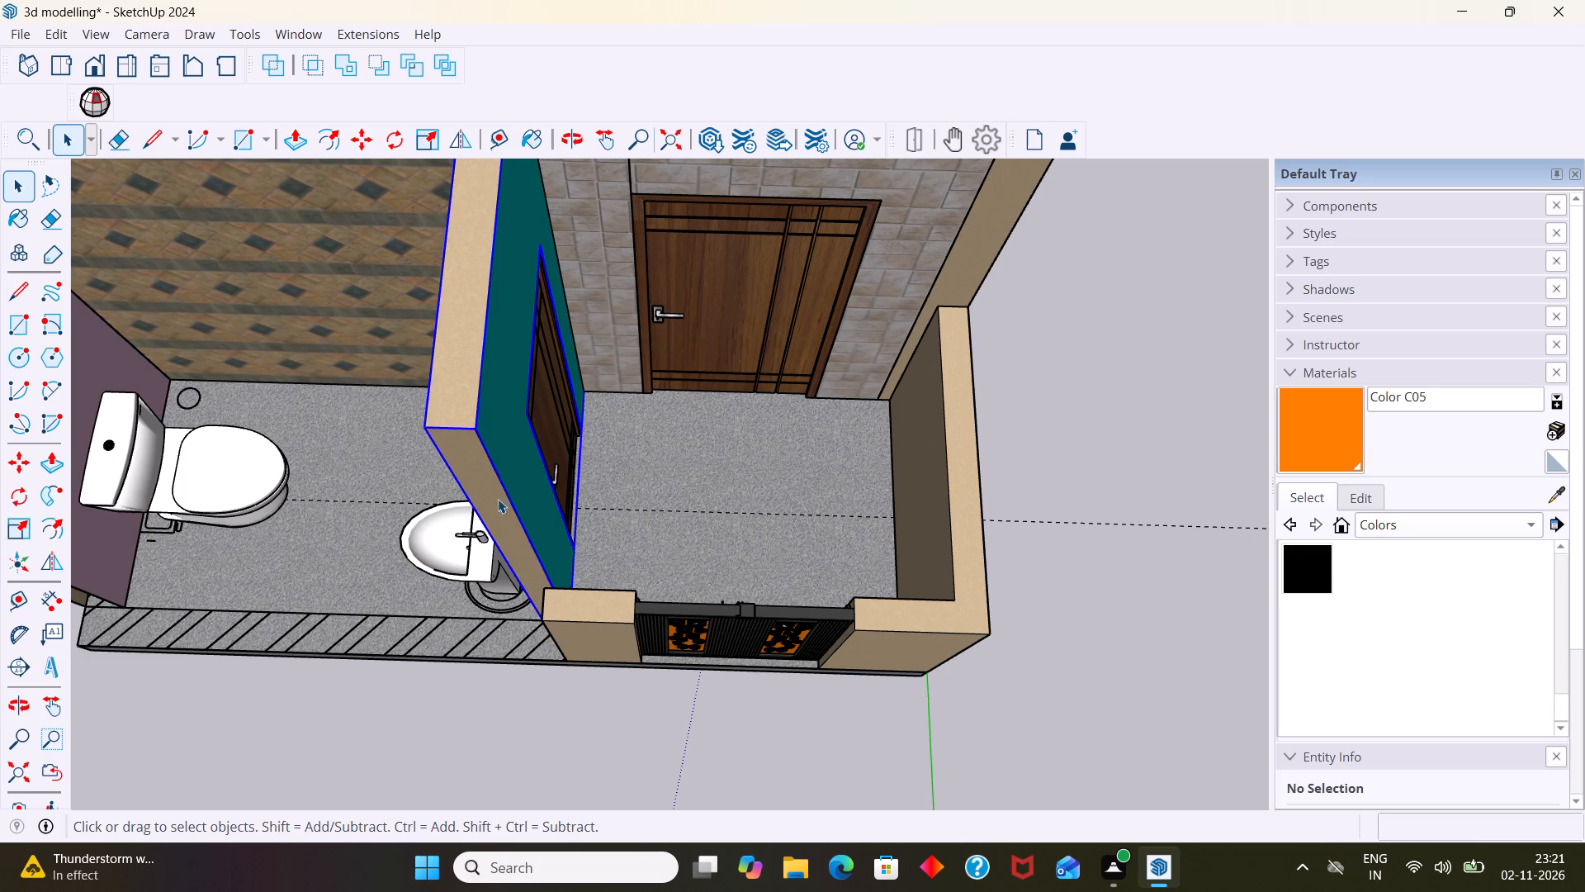
triple_click(498, 499)
click(496, 506)
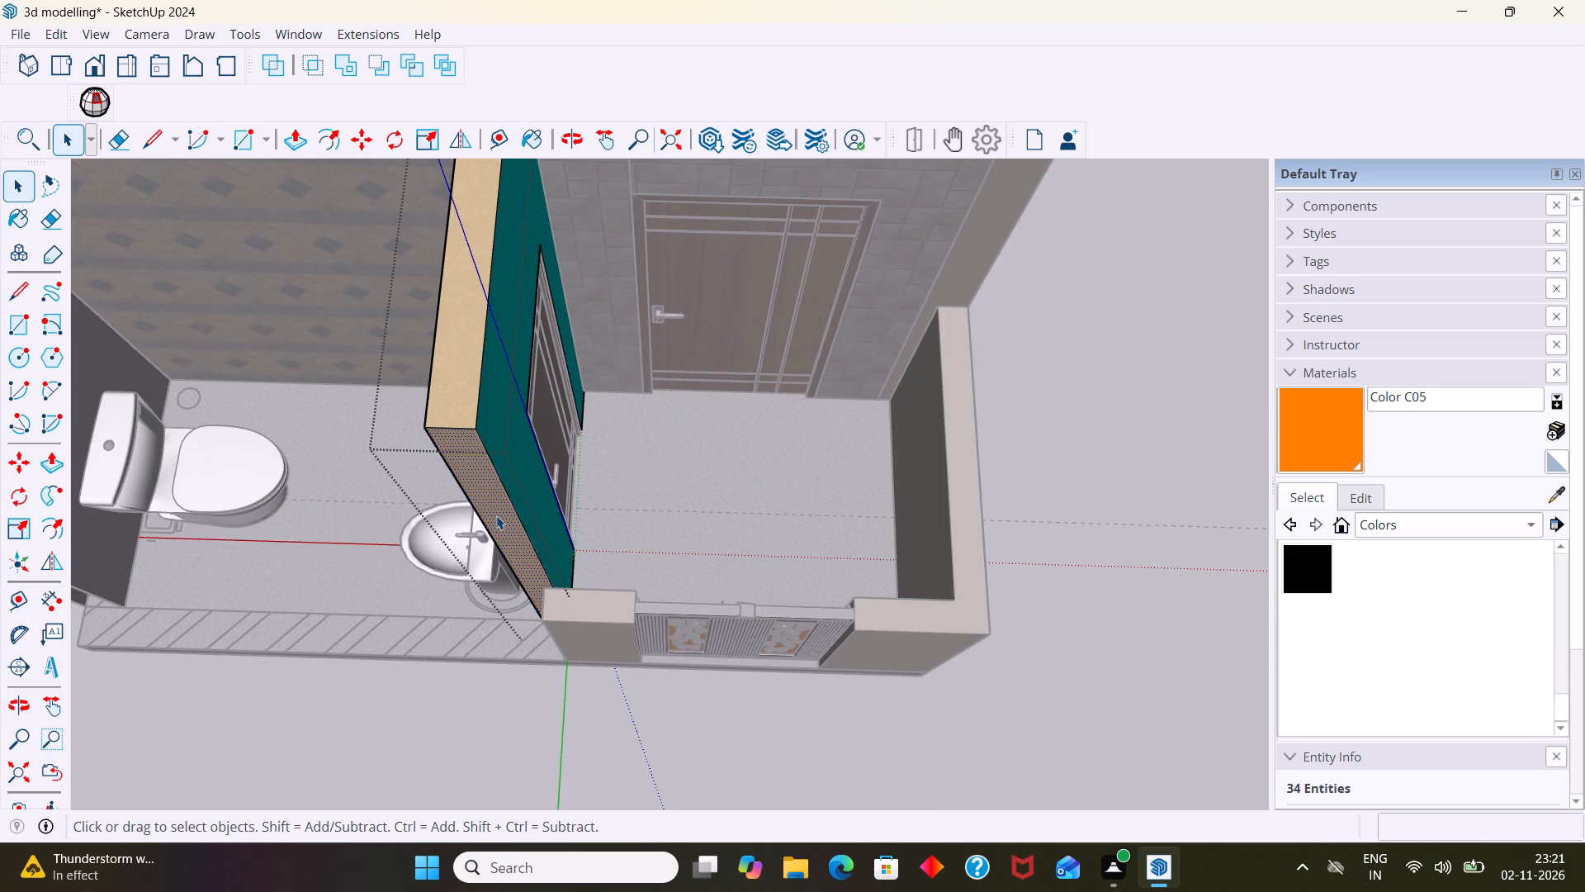
key(p)
click(496, 515)
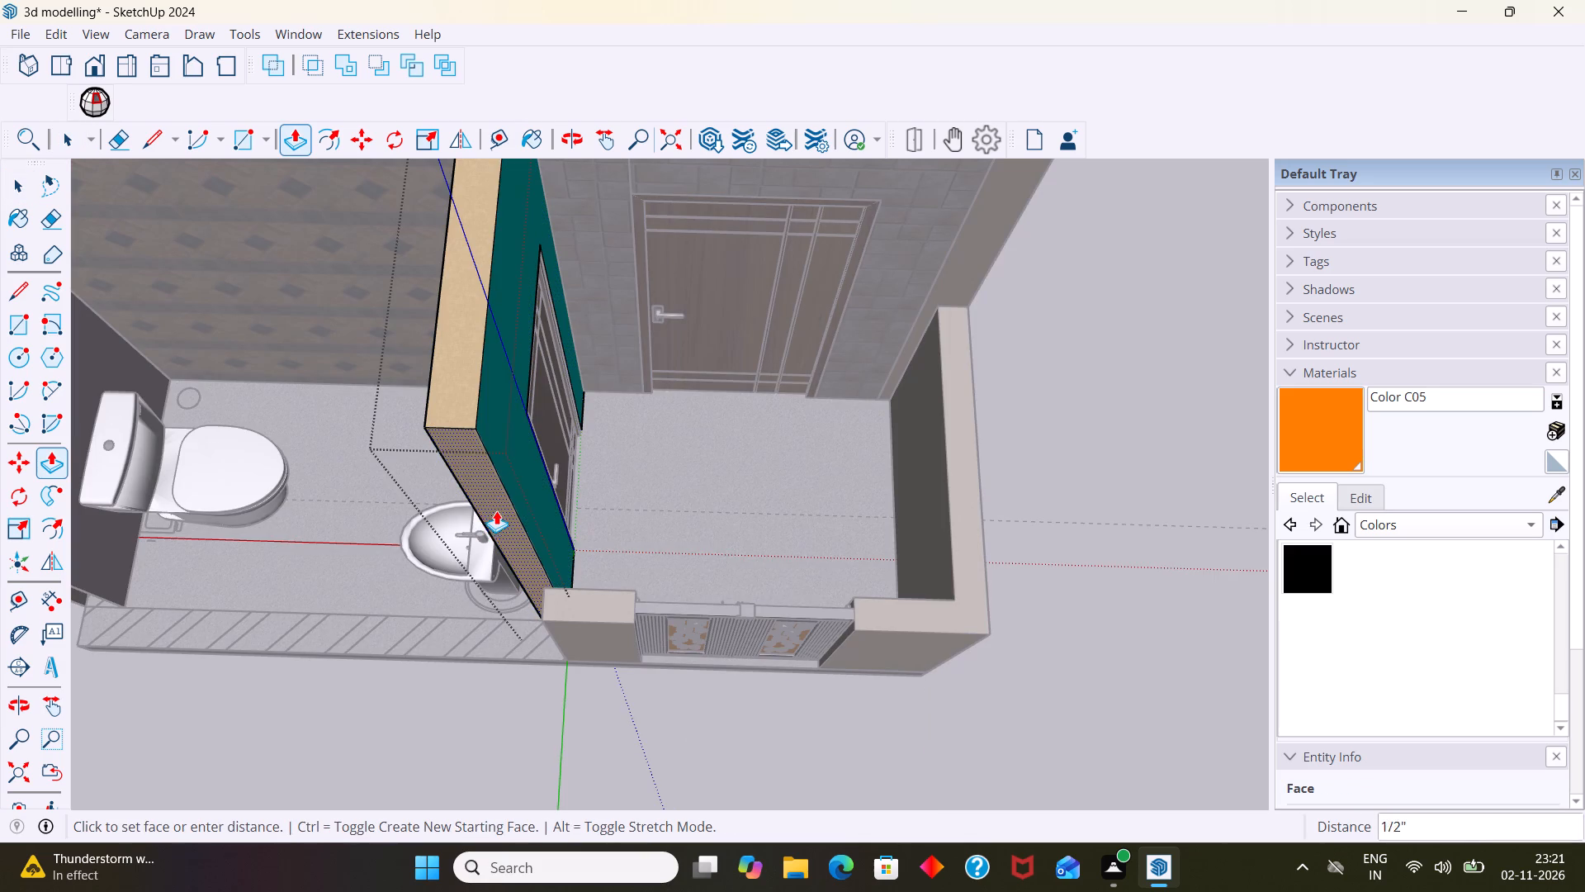
scroll(502, 465, up, 2)
middle_drag(494, 459, 393, 434)
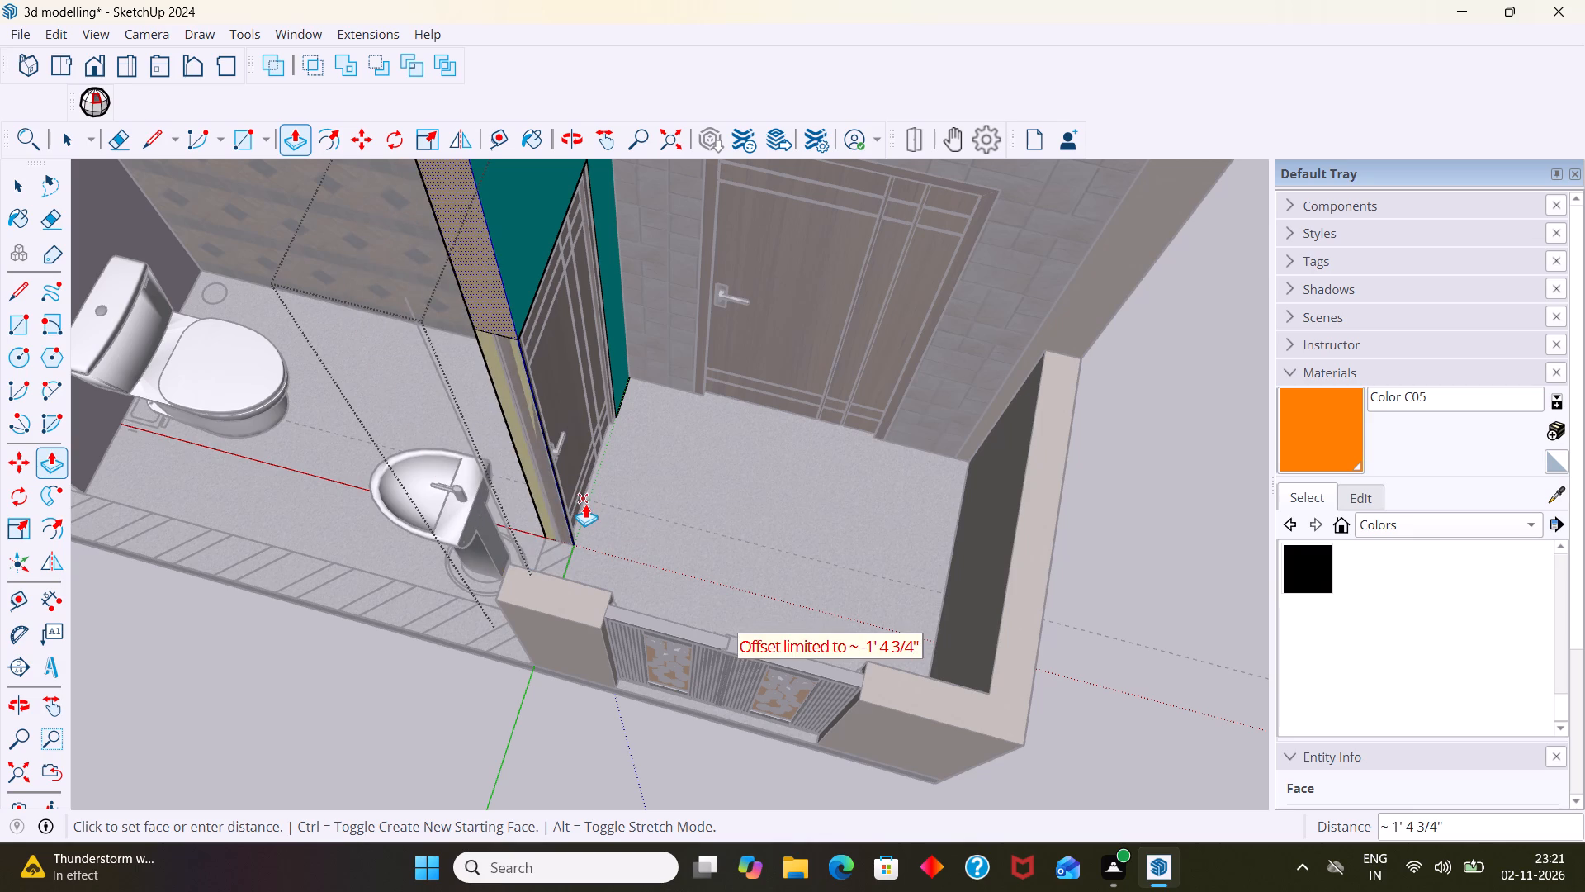
click(587, 504)
scroll(536, 429, down, 3)
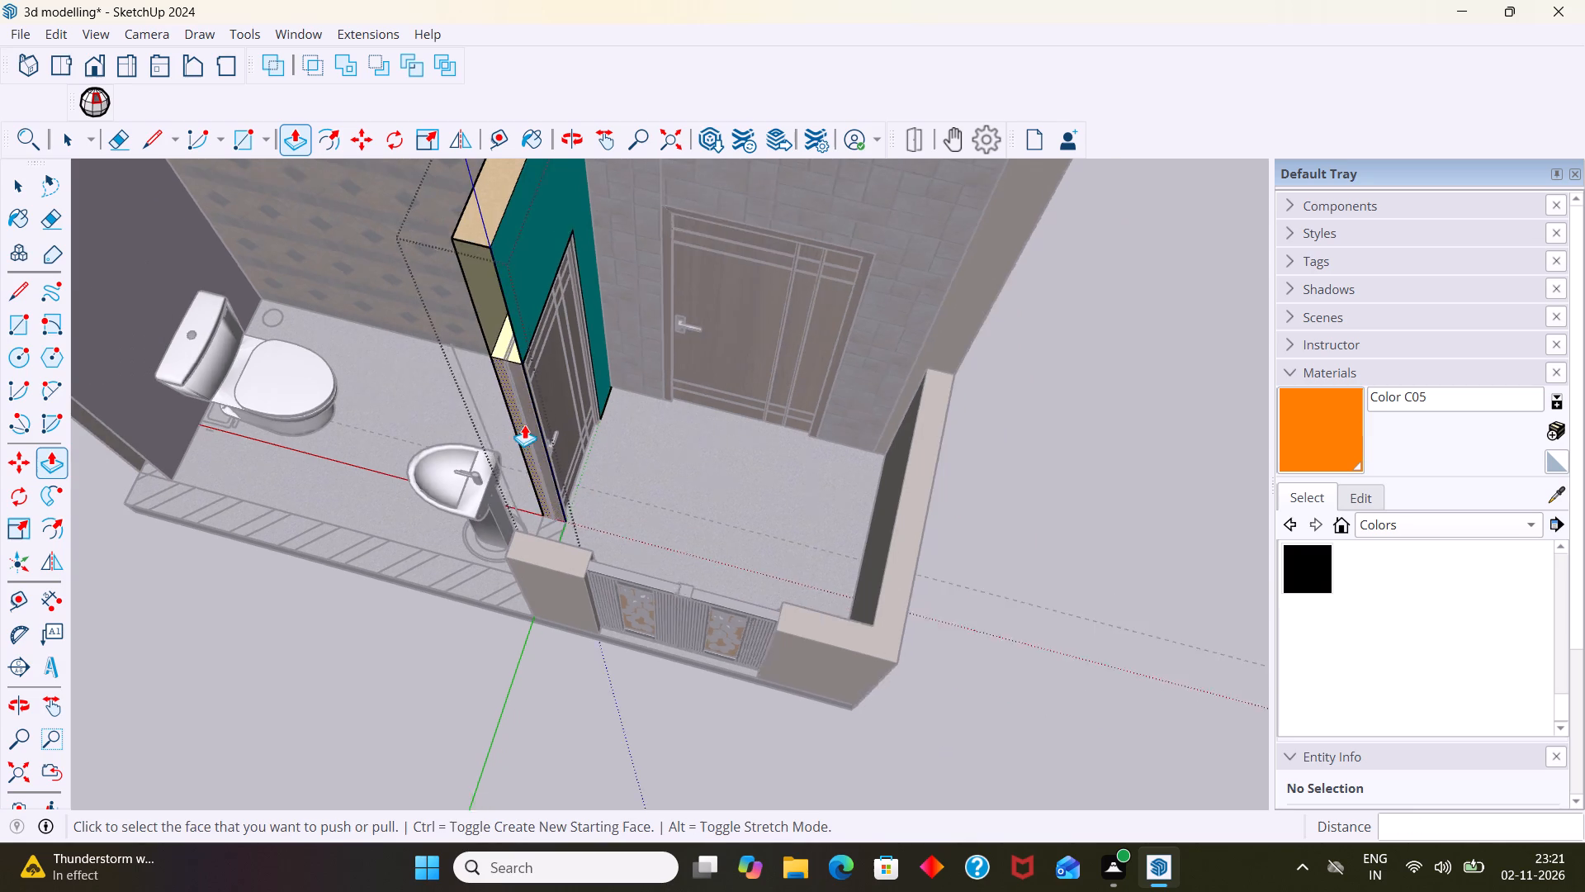
scroll(524, 425, down, 3)
key(space)
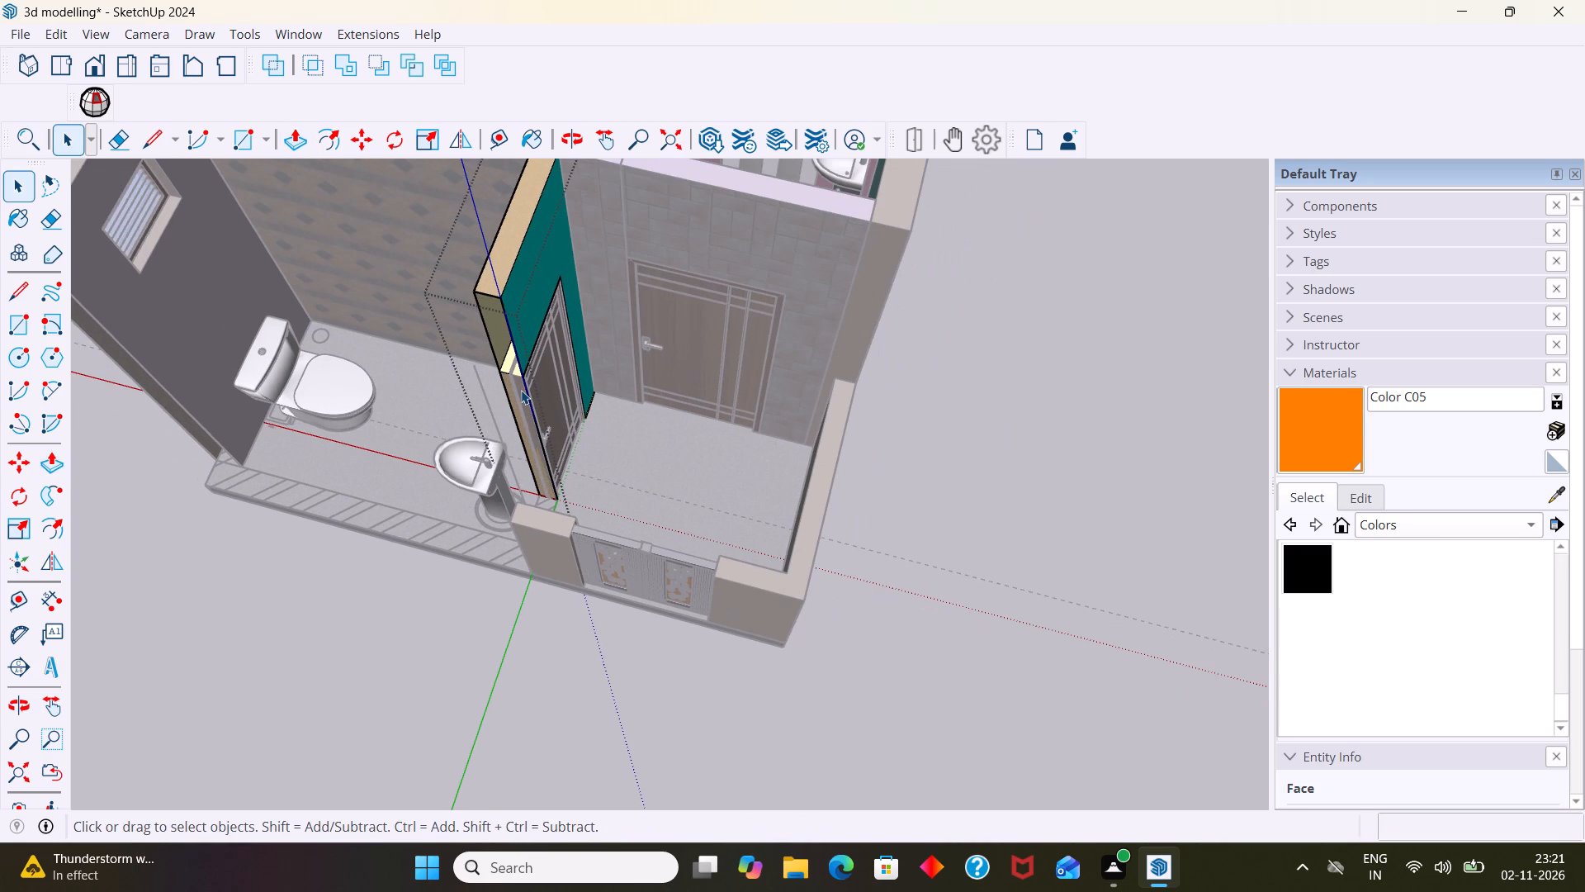
Undo the last push of the toilet–porch partition's front end face.
click(565, 357)
scroll(554, 363, down, 3)
middle_drag(459, 360, 293, 361)
scroll(691, 406, up, 6)
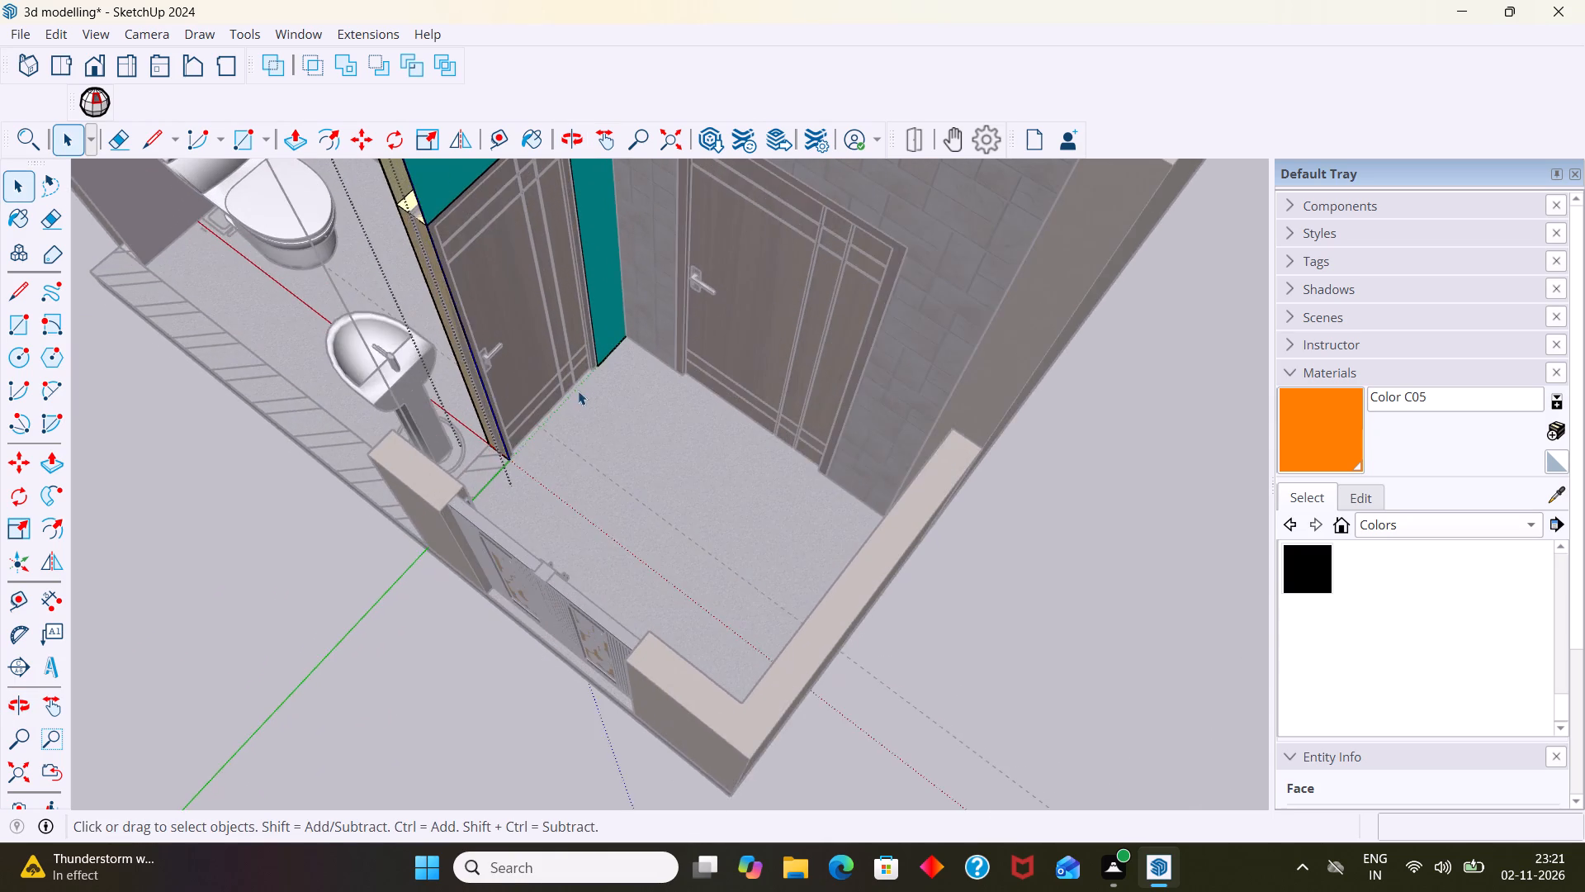
middle_drag(582, 394, 820, 397)
scroll(821, 397, up, 1)
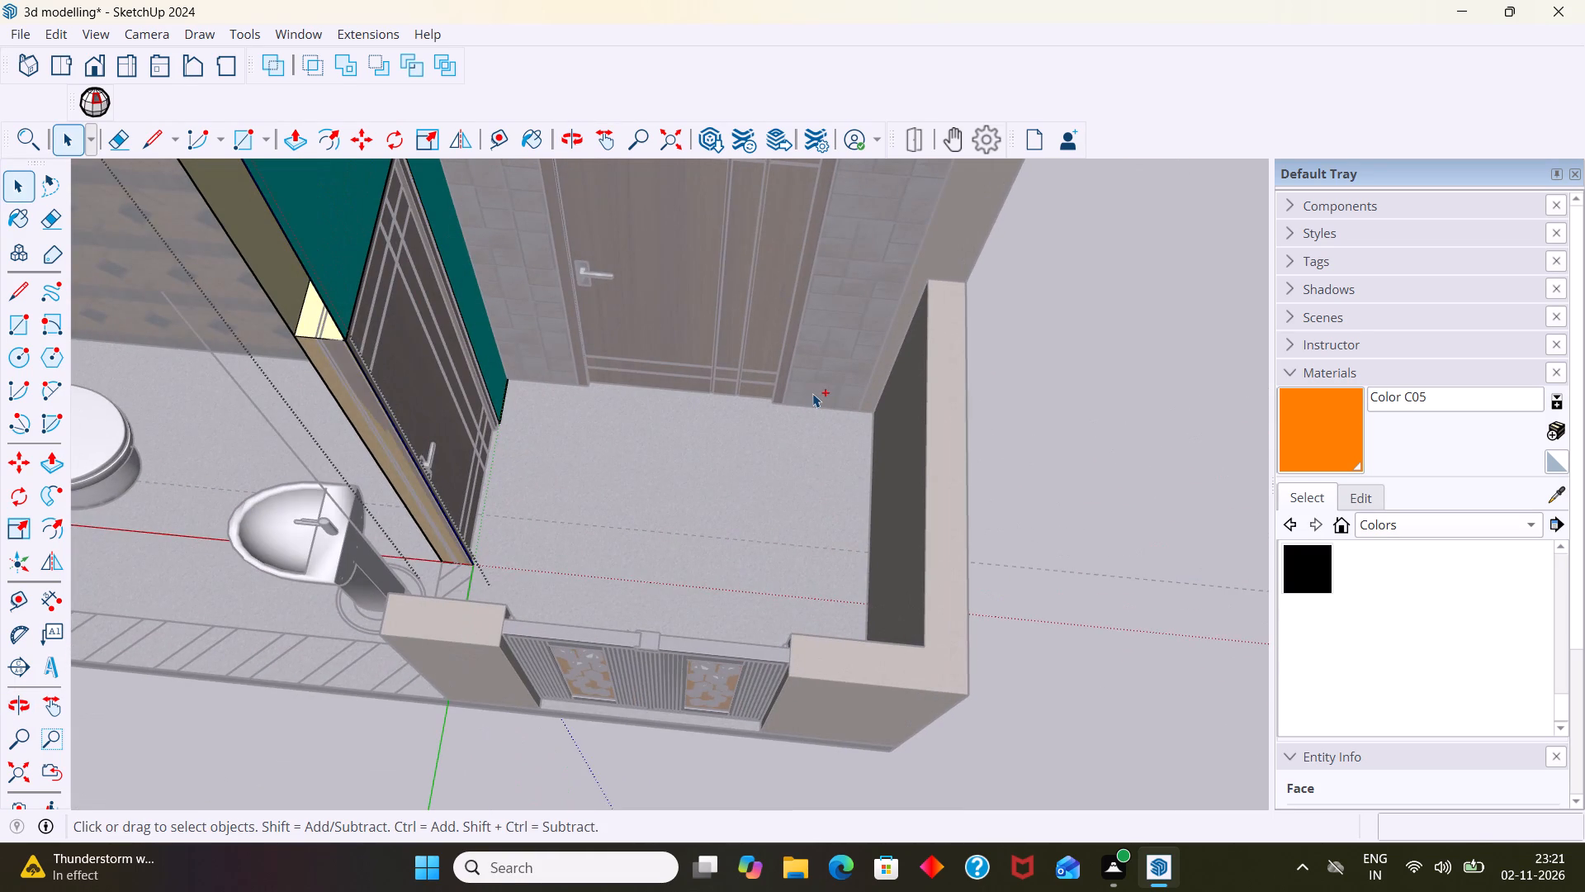
key(ctrl+z)
scroll(1030, 393, down, 3)
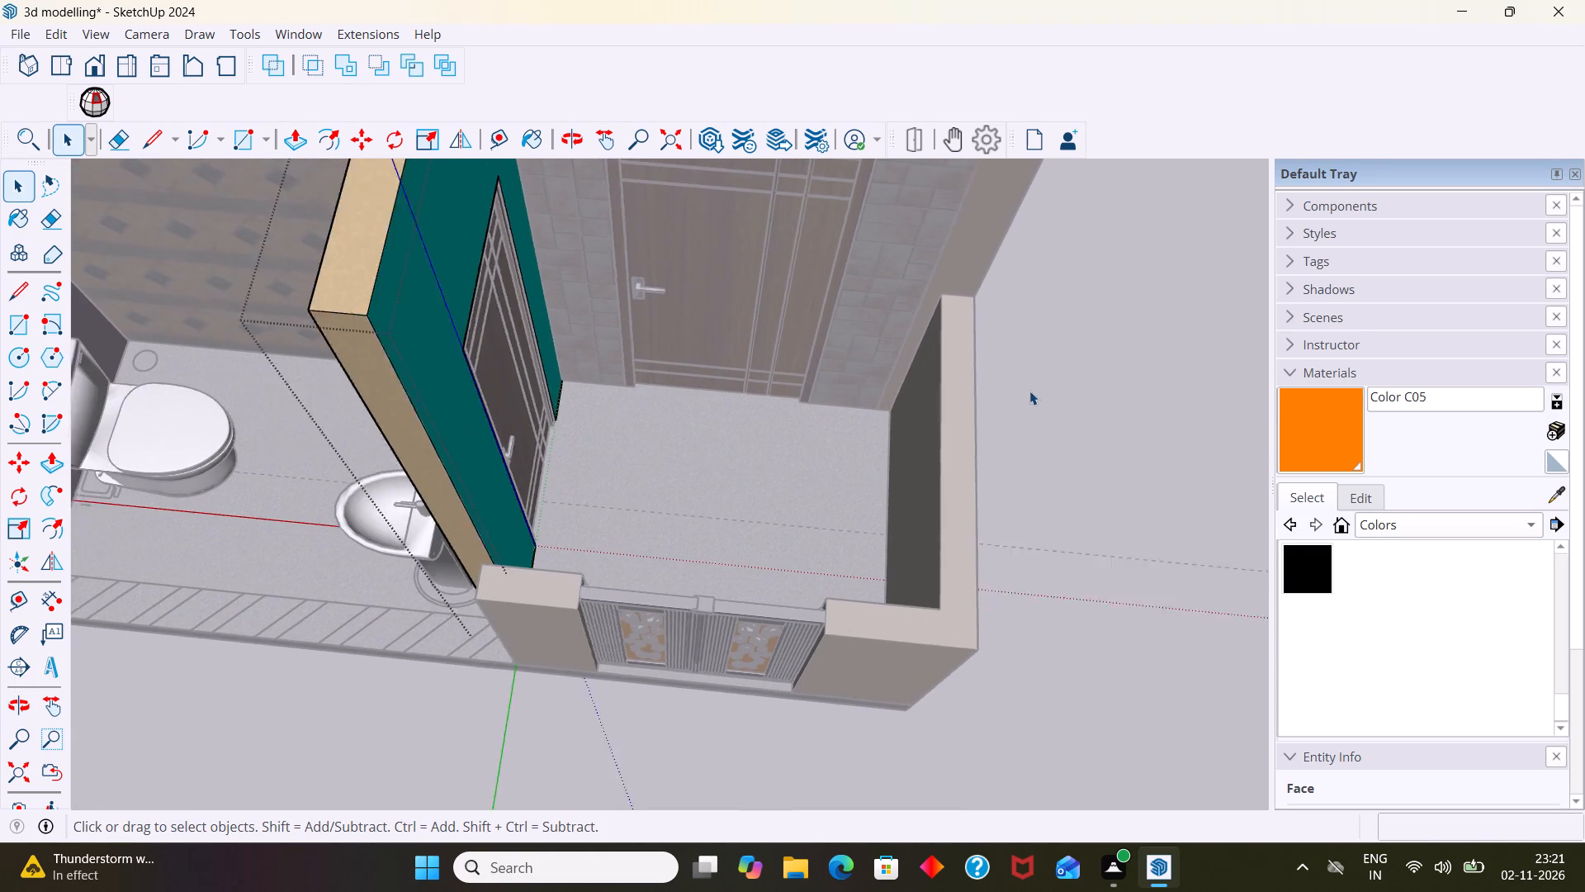
scroll(1029, 391, down, 1)
key(space)
scroll(1026, 389, down, 2)
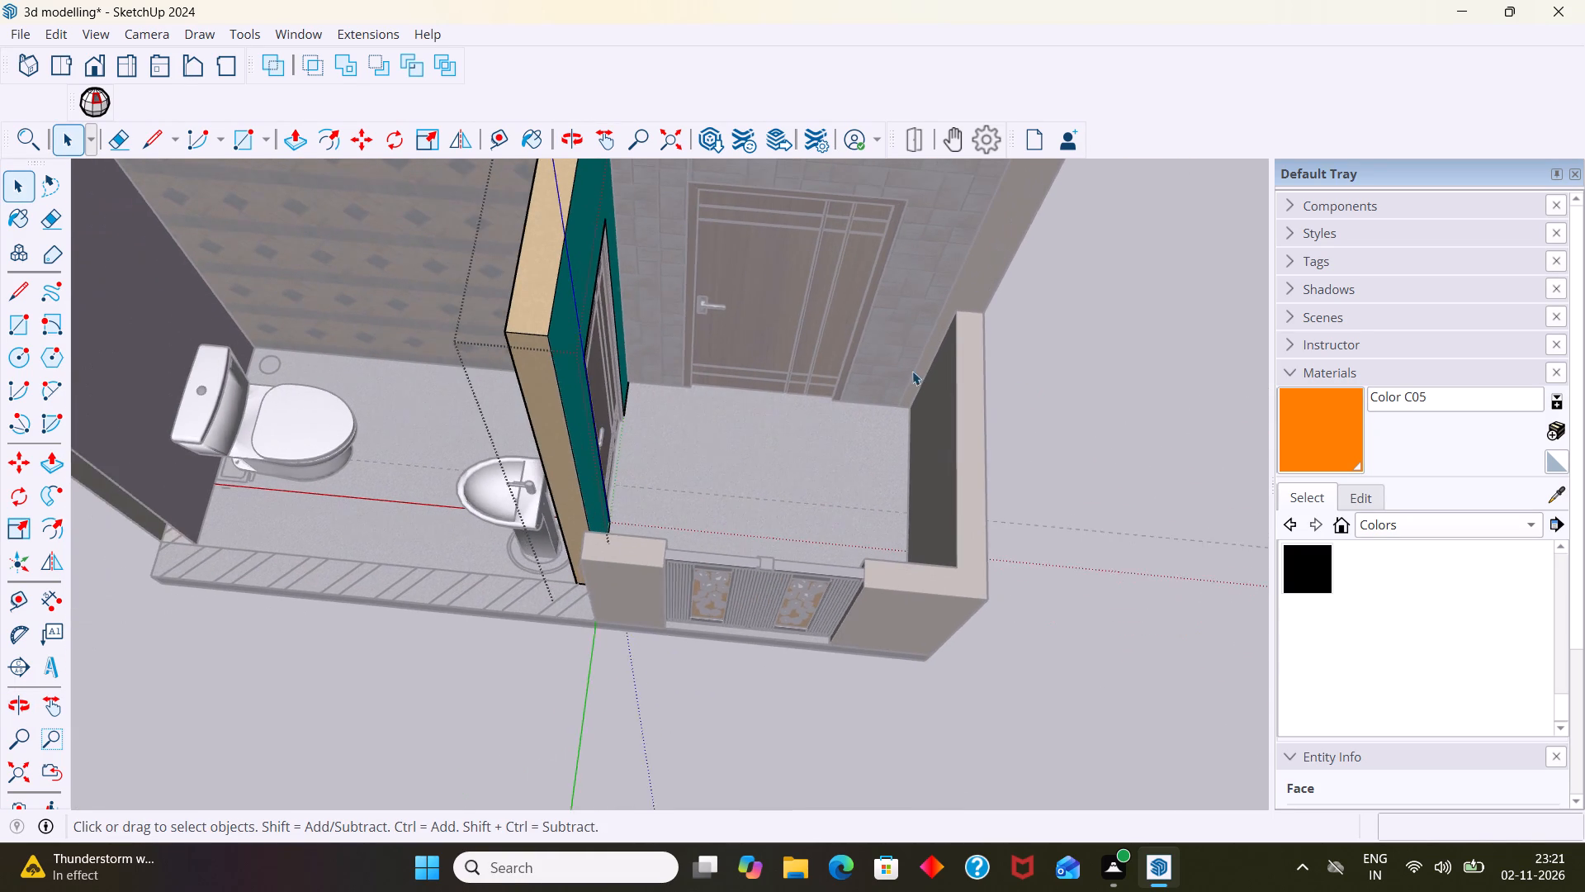
In the toilet–porch partition's group, push the front end face back about 1' 3/4", stopping short of the door opening.
scroll(912, 371, down, 6)
middle_drag(636, 461, 321, 487)
scroll(622, 409, up, 2)
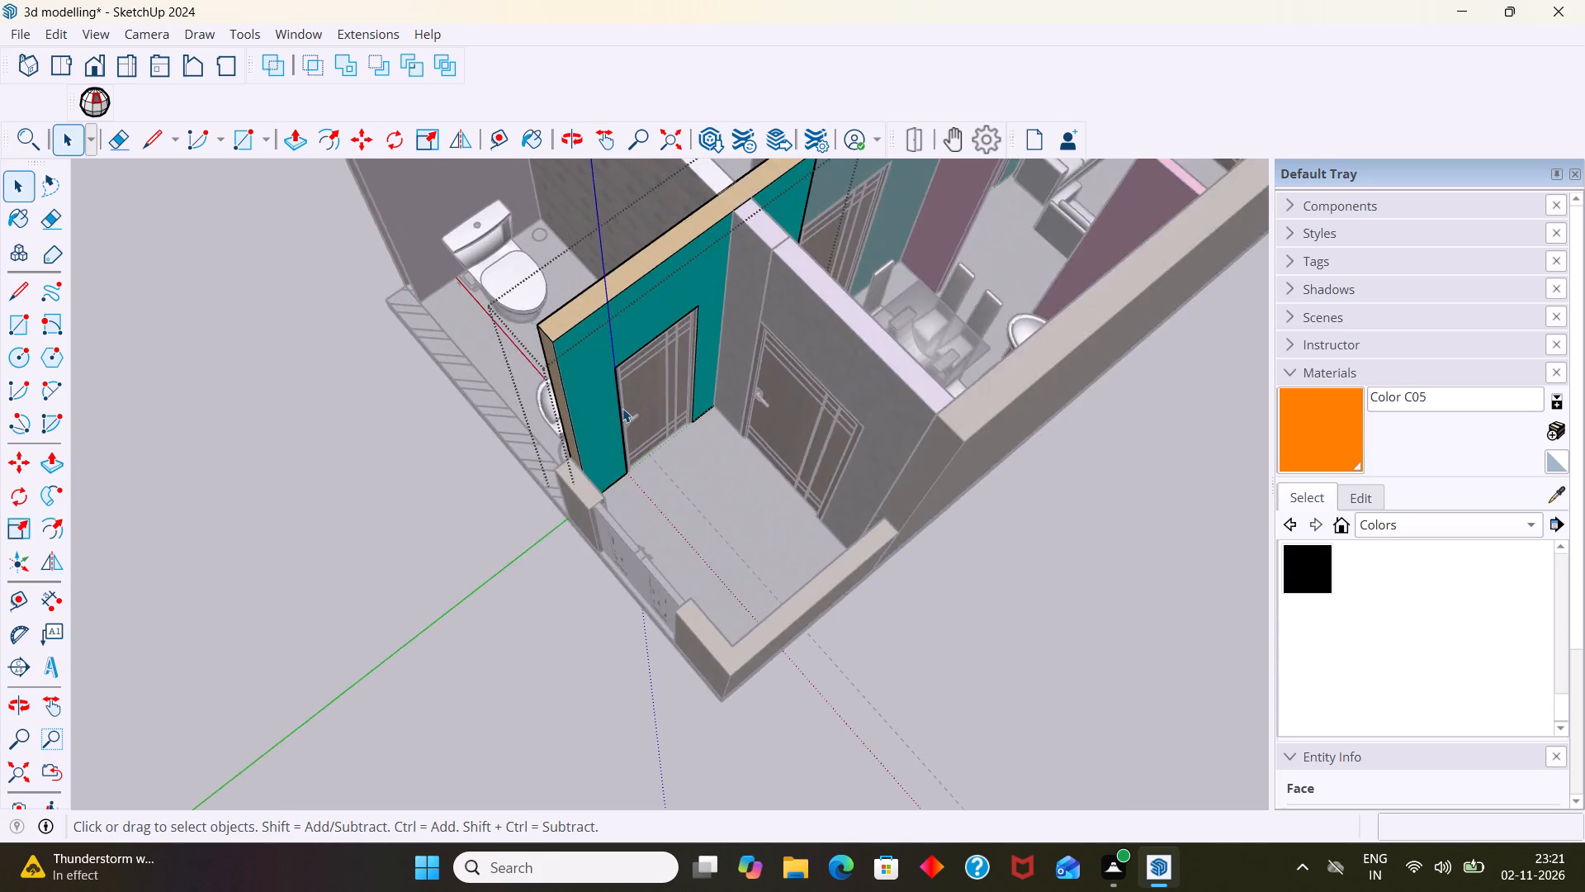
scroll(622, 408, up, 8)
scroll(665, 394, down, 2)
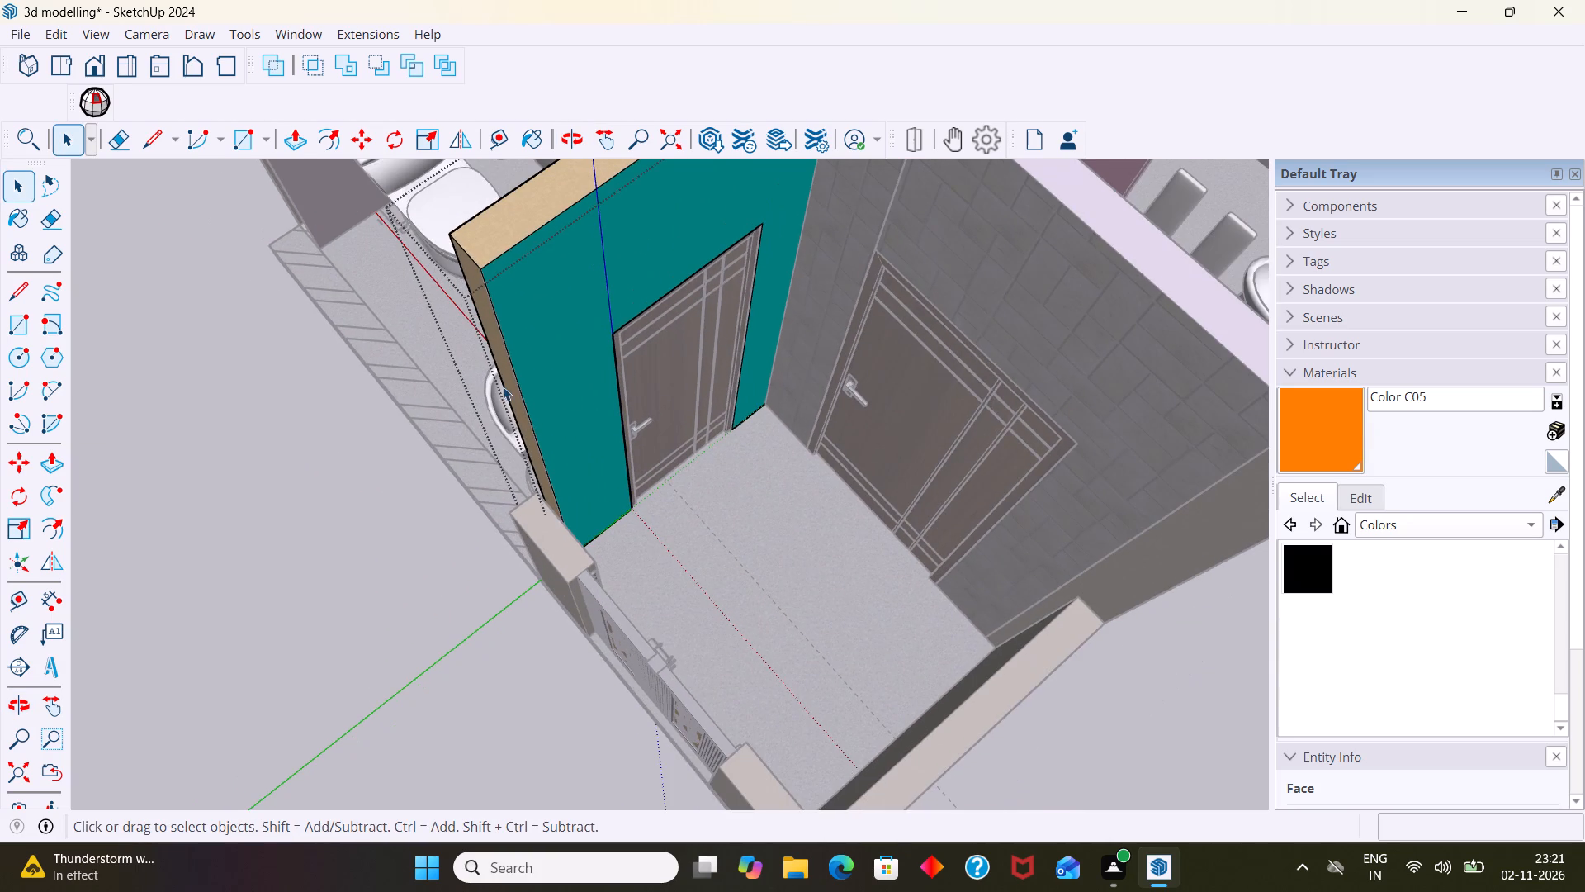
scroll(502, 386, up, 2)
middle_drag(665, 398, 887, 380)
scroll(647, 366, up, 2)
double_click(570, 358)
click(564, 359)
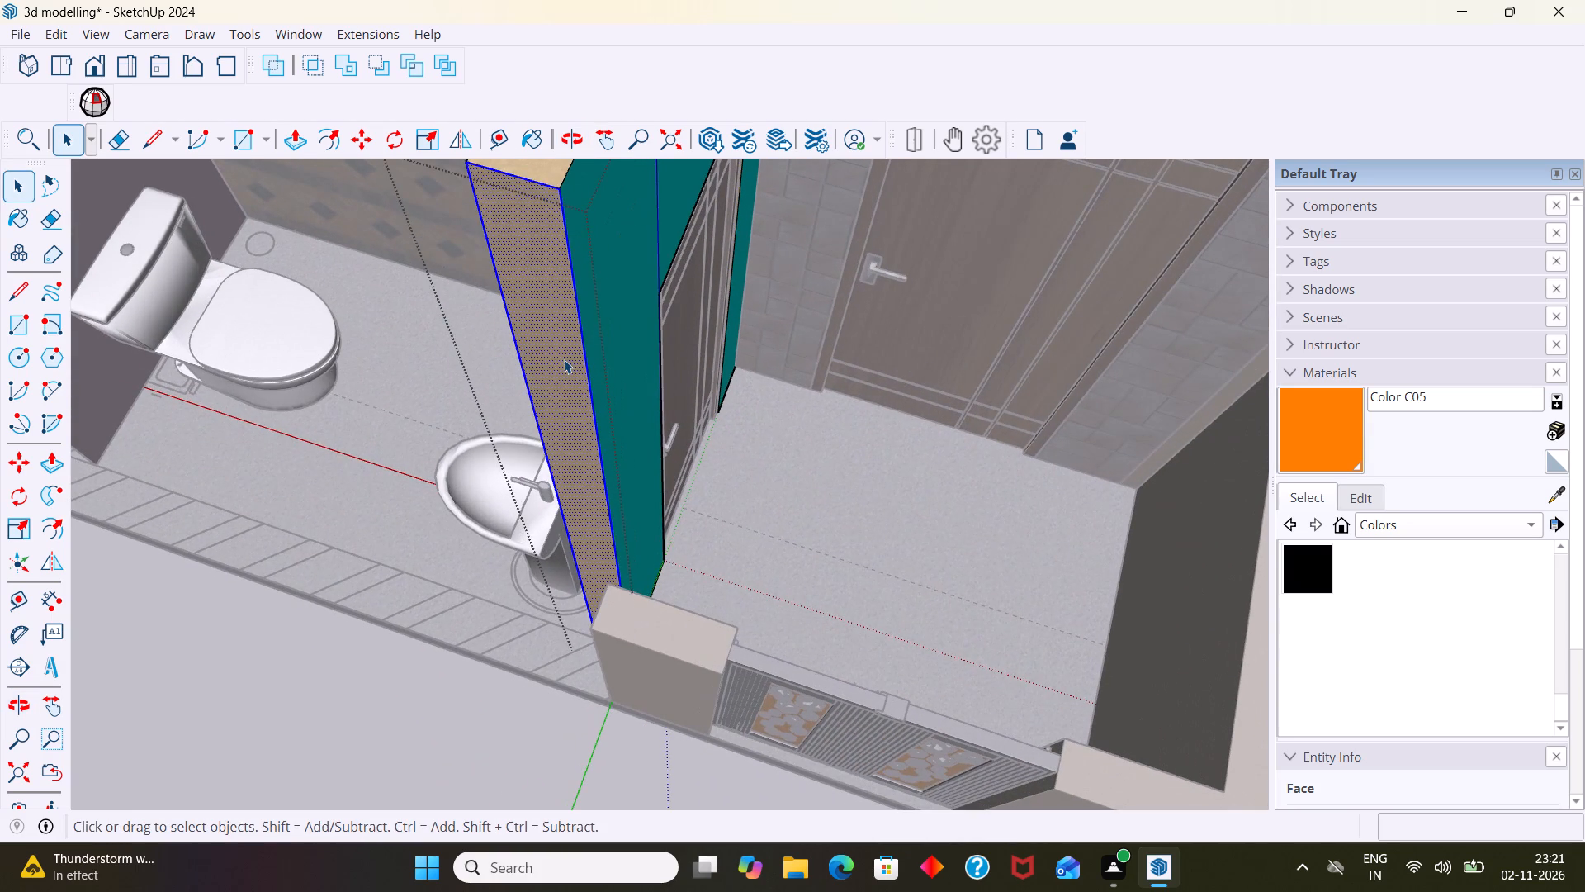
key(p)
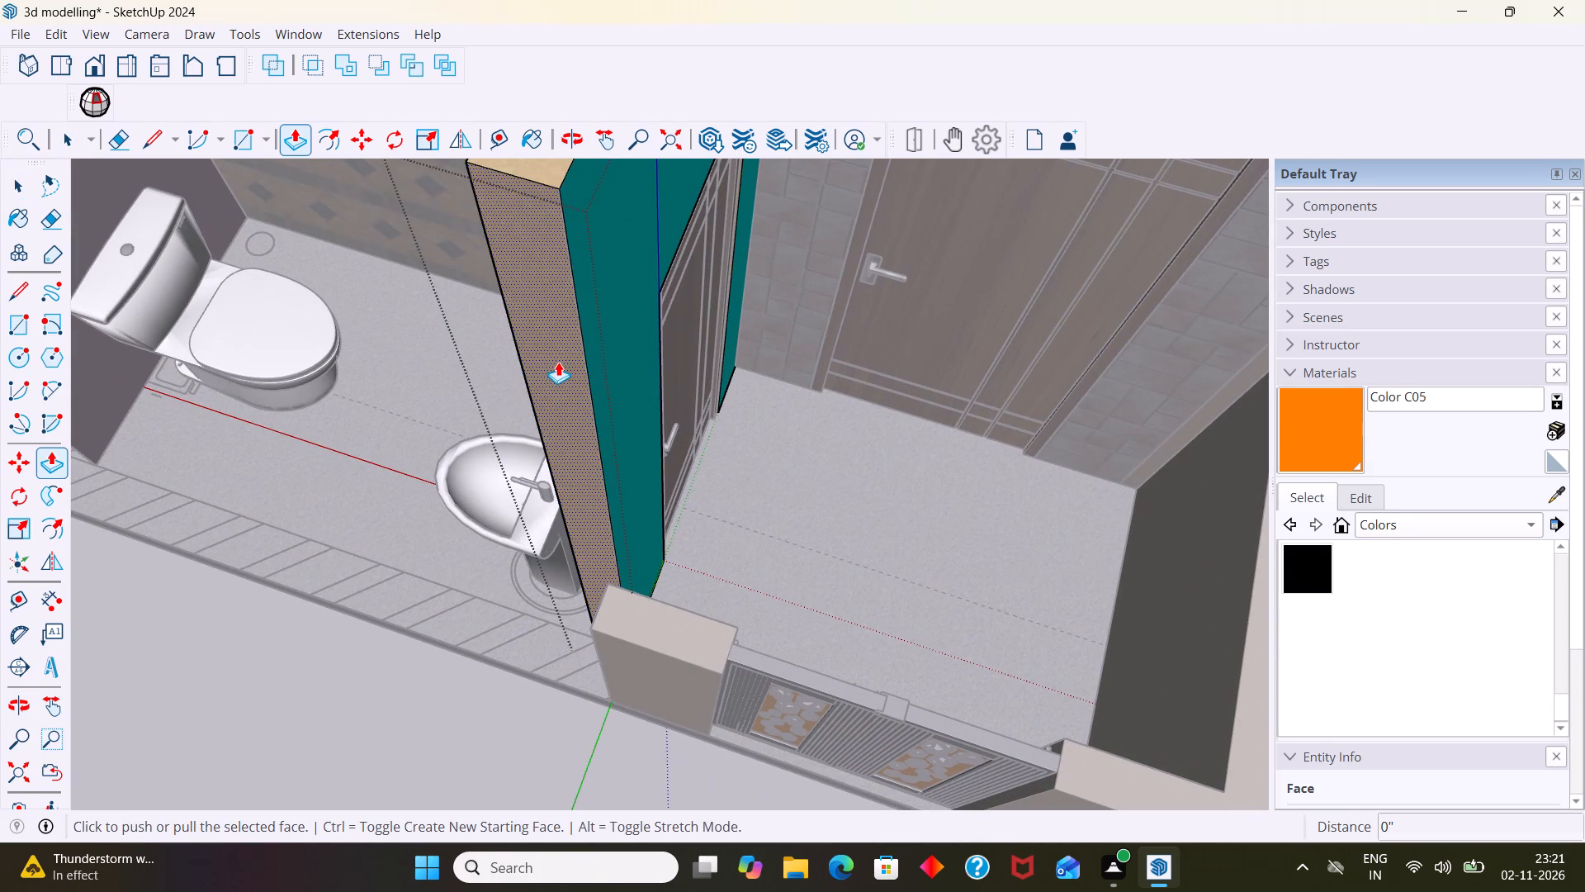
click(558, 362)
scroll(586, 339, down, 4)
middle_drag(589, 331, 542, 352)
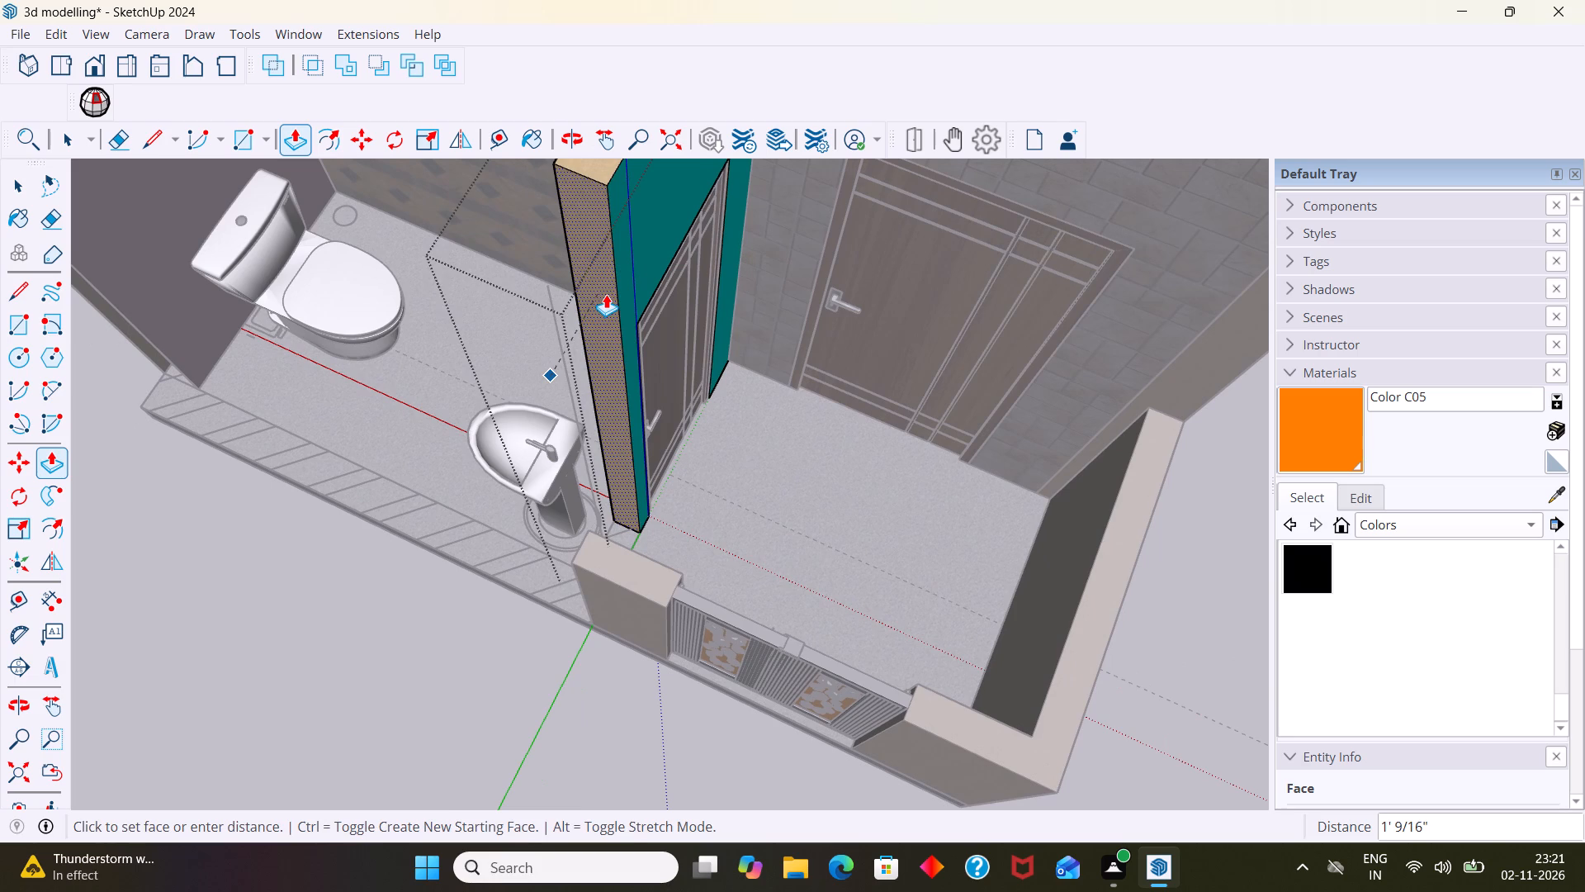
click(606, 294)
scroll(606, 296, down, 2)
scroll(608, 307, up, 2)
middle_drag(613, 306, 580, 312)
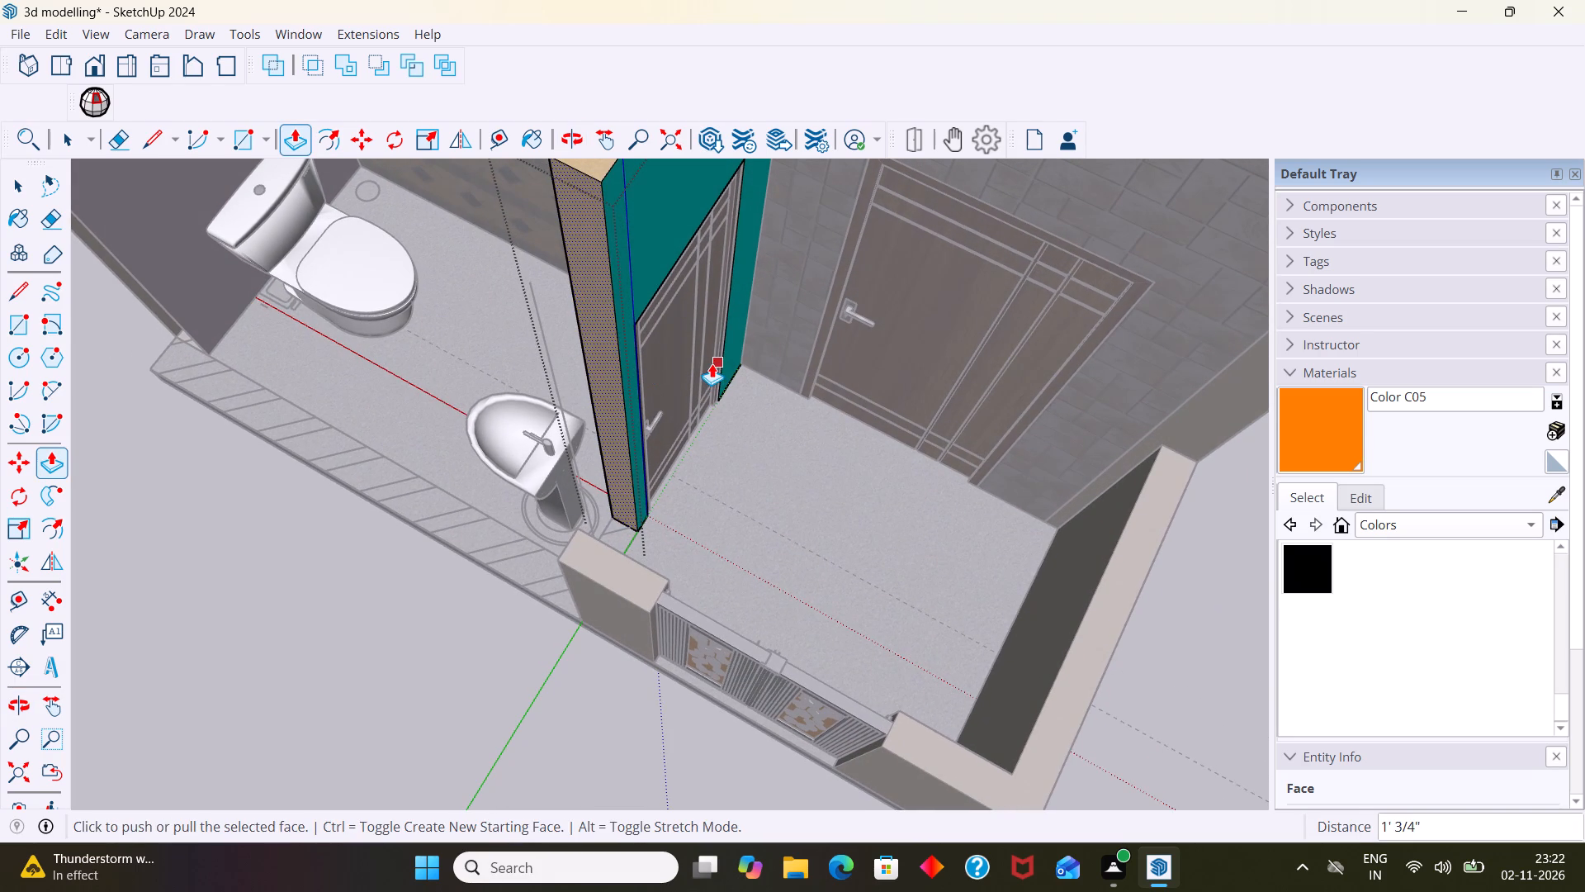
key(space)
scroll(699, 364, down, 5)
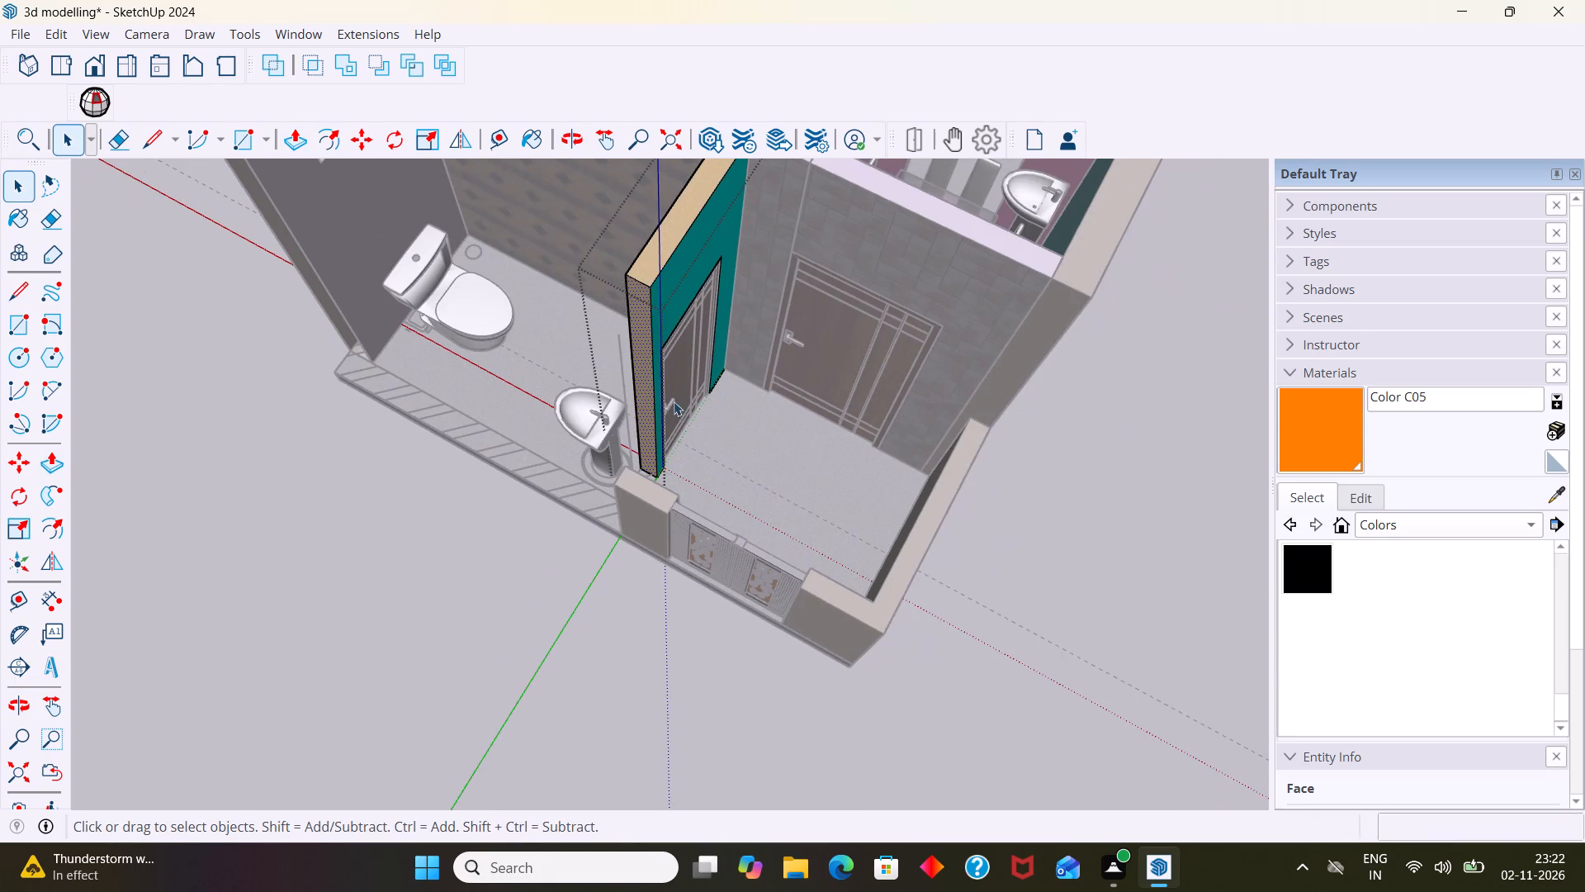
click(404, 611)
Remove the toilet door from its opening in the toilet–porch partition.
scroll(725, 379, up, 2)
click(664, 377)
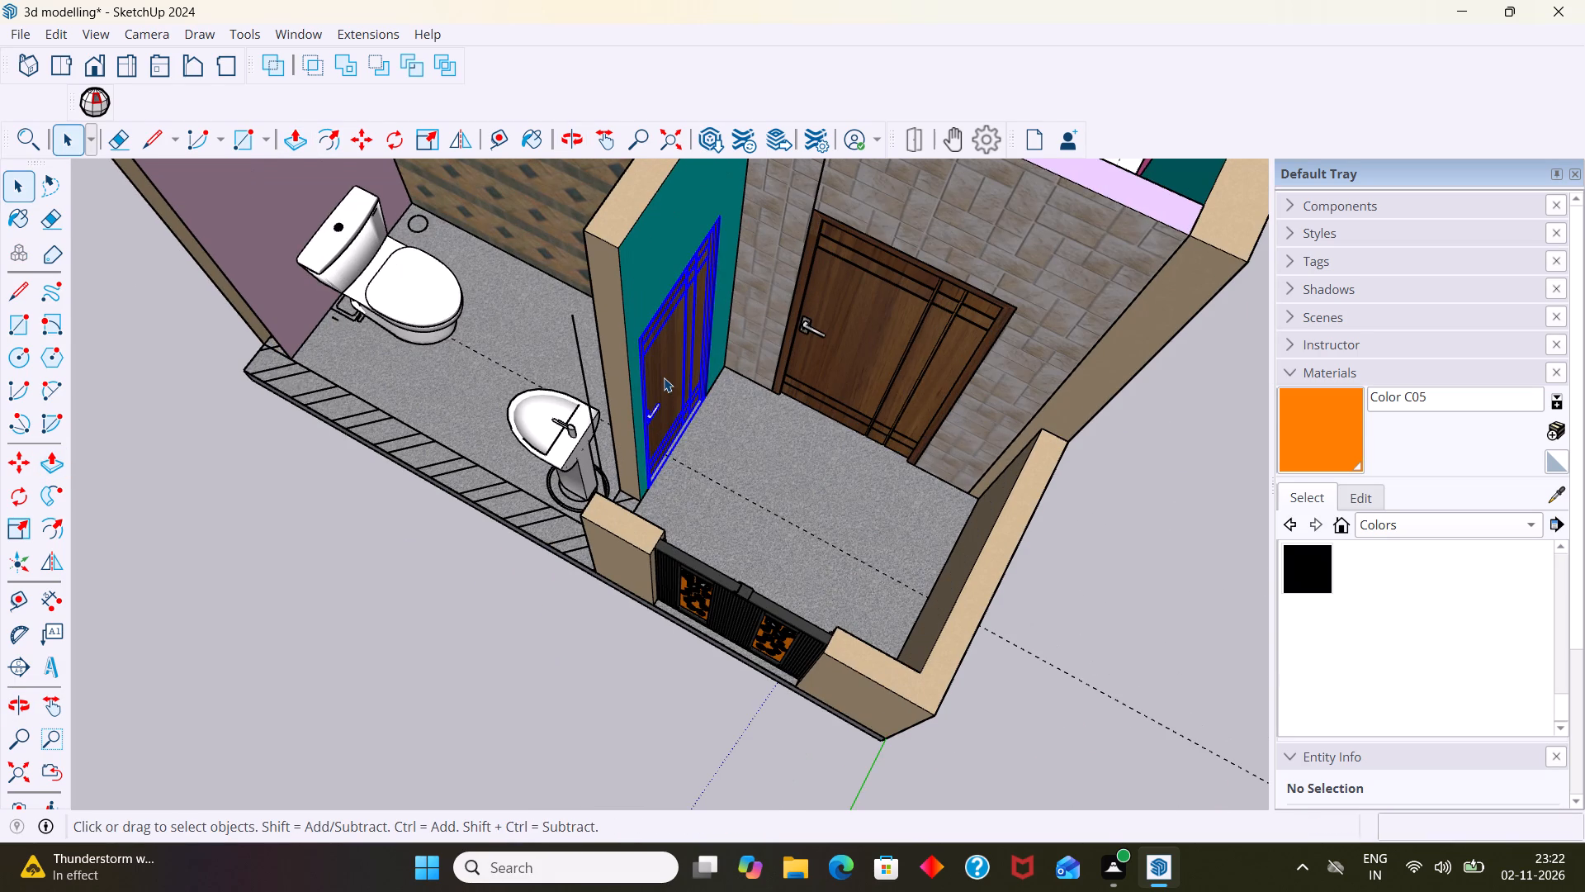
right_click(664, 377)
click(753, 61)
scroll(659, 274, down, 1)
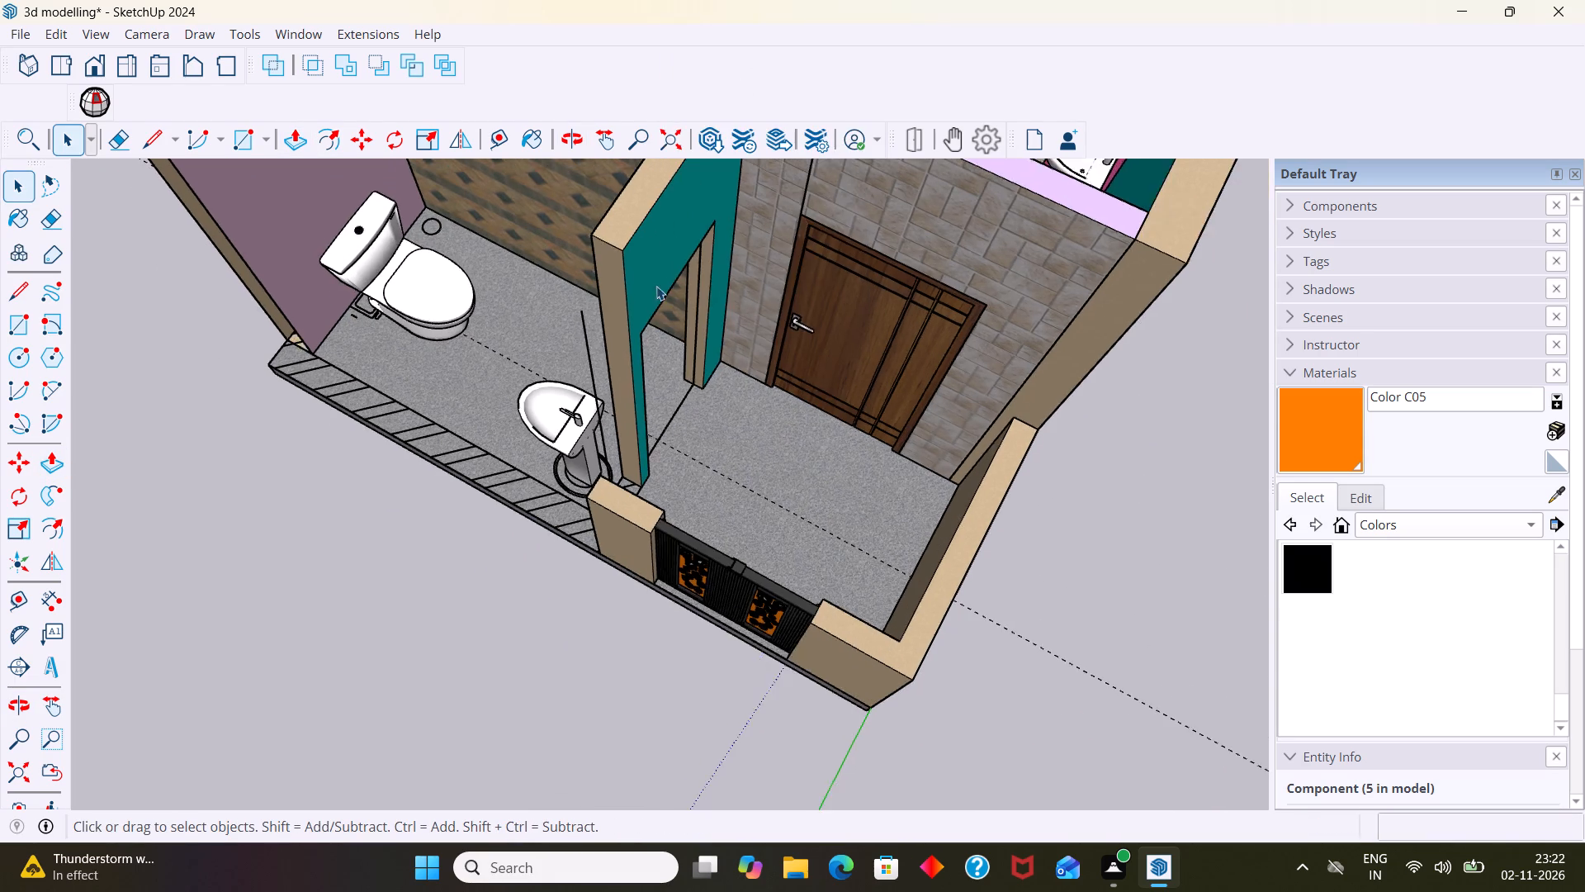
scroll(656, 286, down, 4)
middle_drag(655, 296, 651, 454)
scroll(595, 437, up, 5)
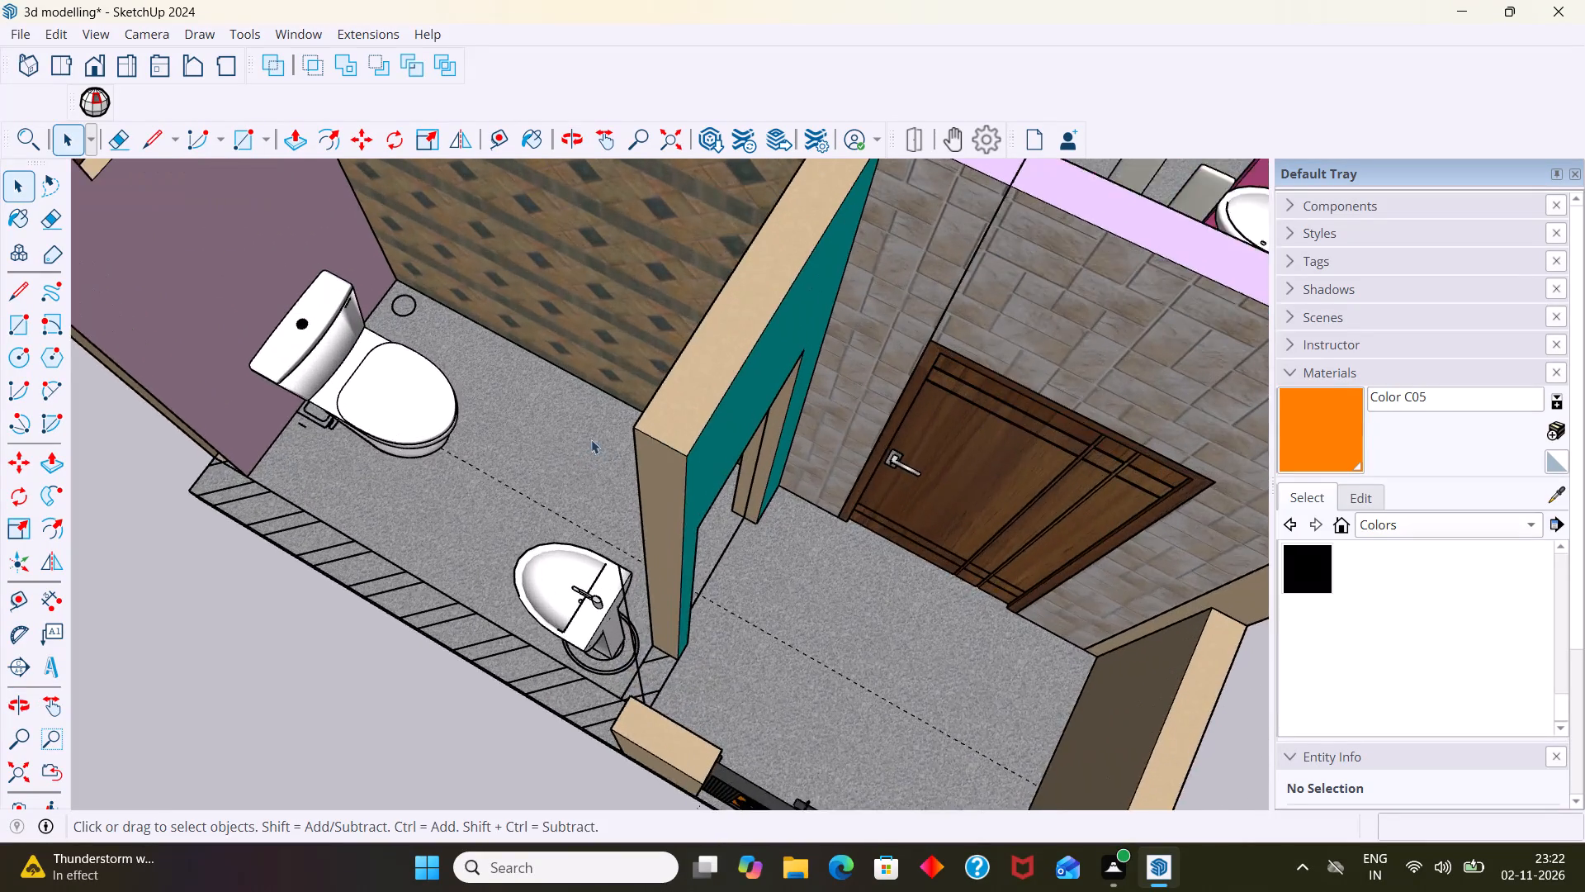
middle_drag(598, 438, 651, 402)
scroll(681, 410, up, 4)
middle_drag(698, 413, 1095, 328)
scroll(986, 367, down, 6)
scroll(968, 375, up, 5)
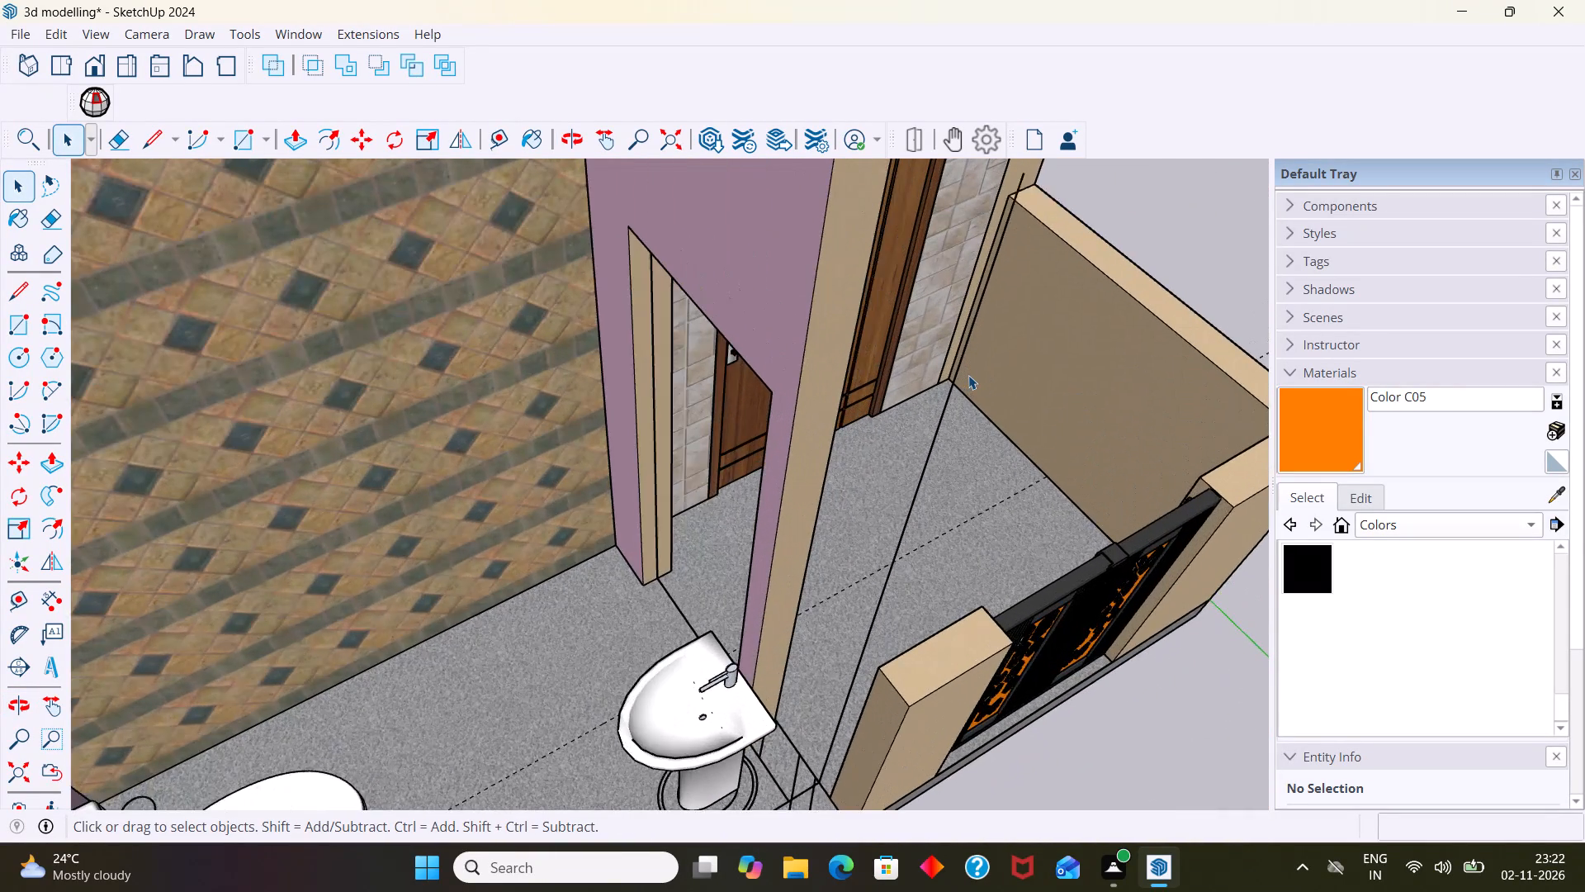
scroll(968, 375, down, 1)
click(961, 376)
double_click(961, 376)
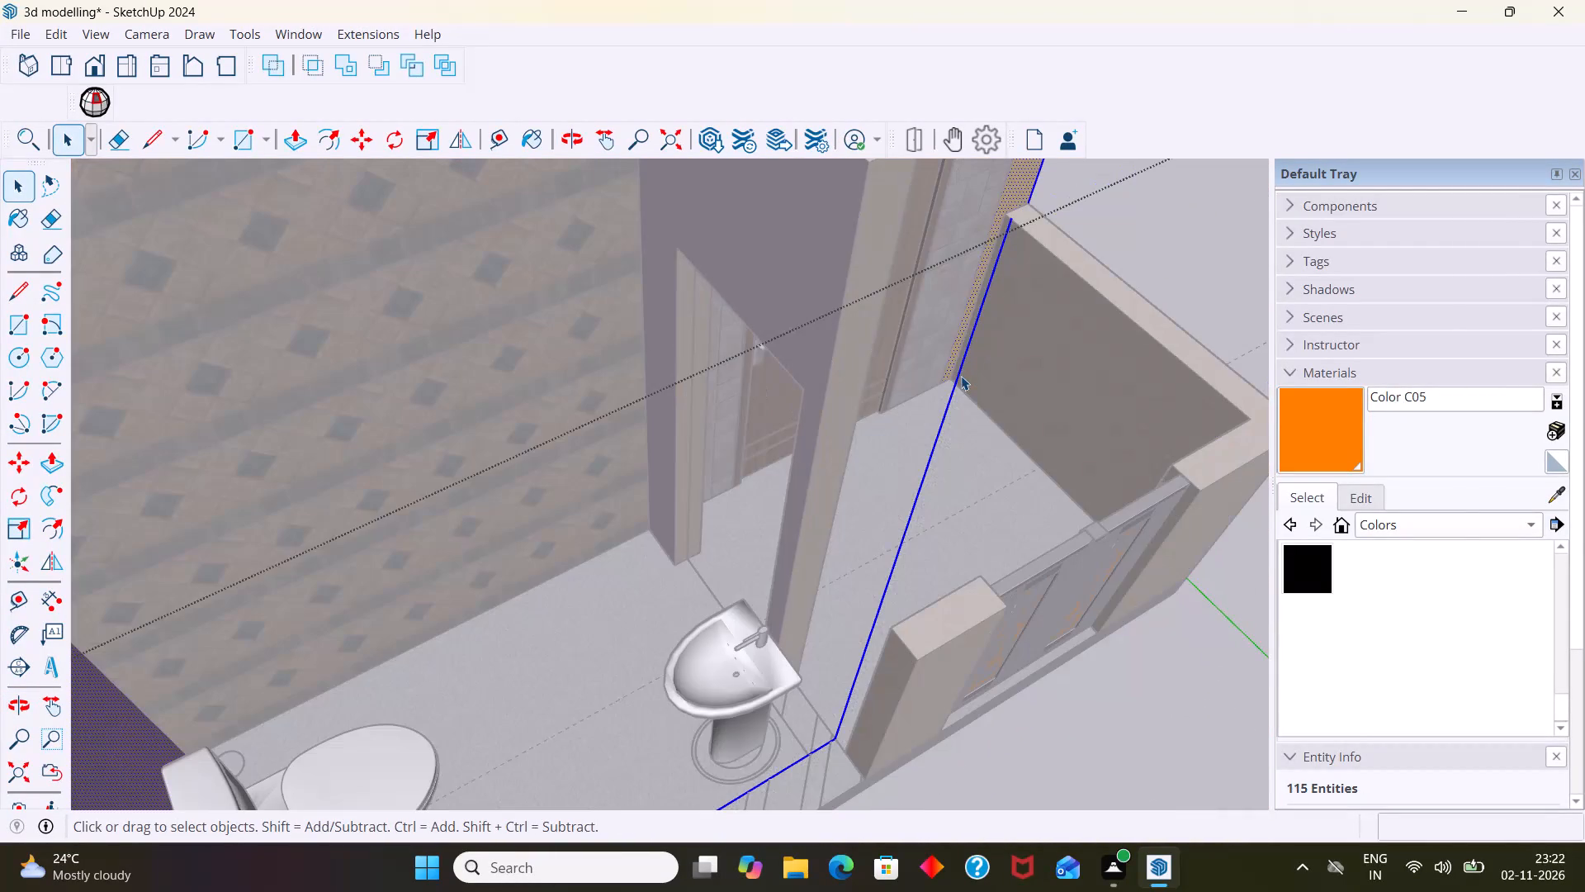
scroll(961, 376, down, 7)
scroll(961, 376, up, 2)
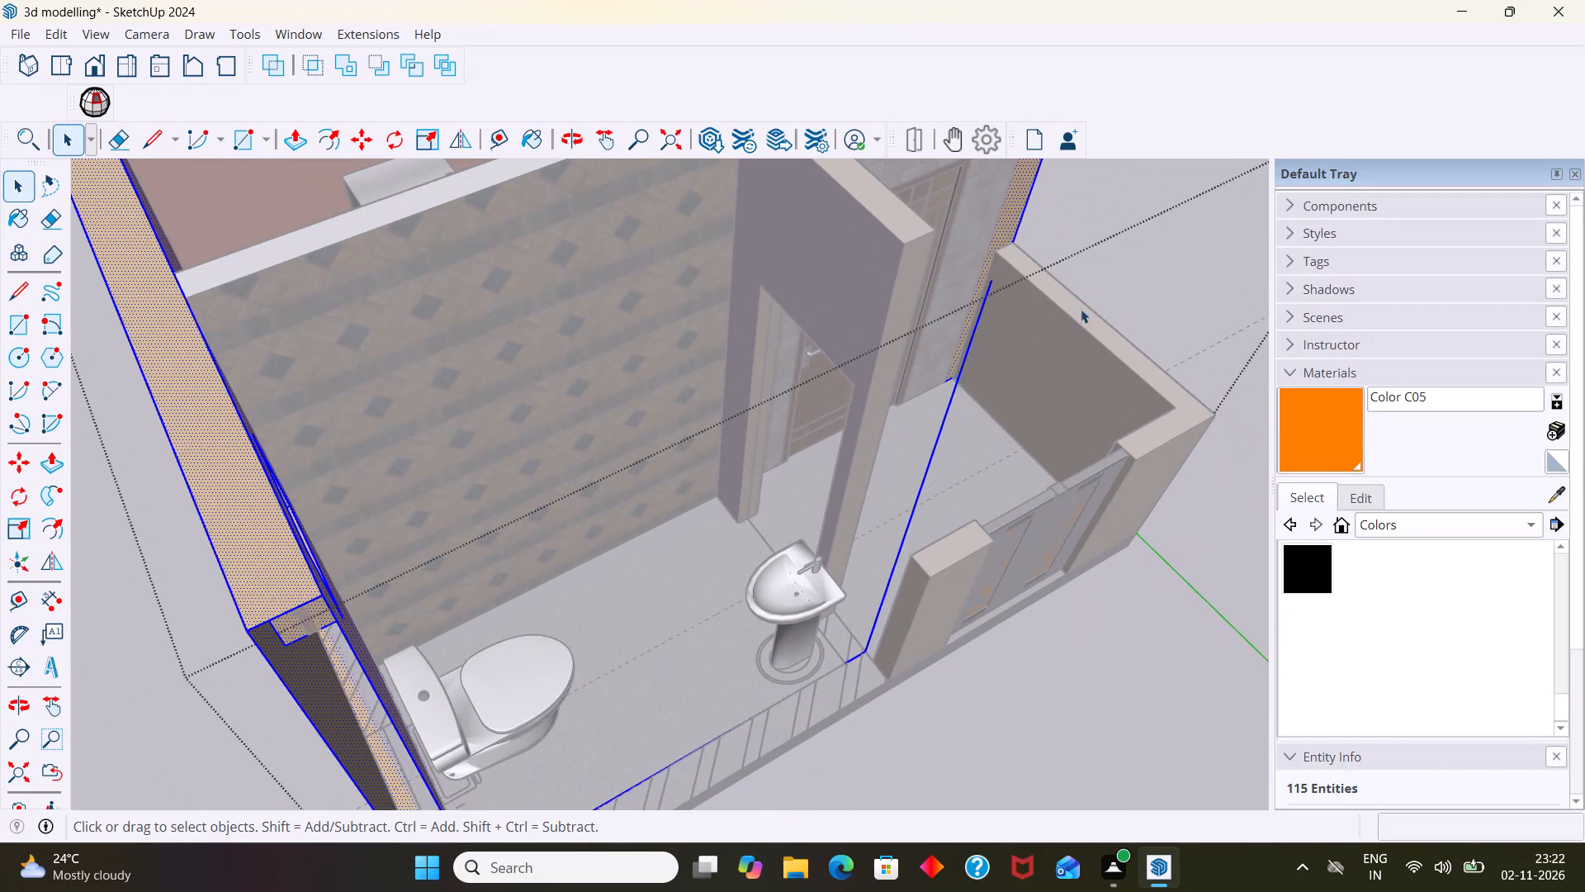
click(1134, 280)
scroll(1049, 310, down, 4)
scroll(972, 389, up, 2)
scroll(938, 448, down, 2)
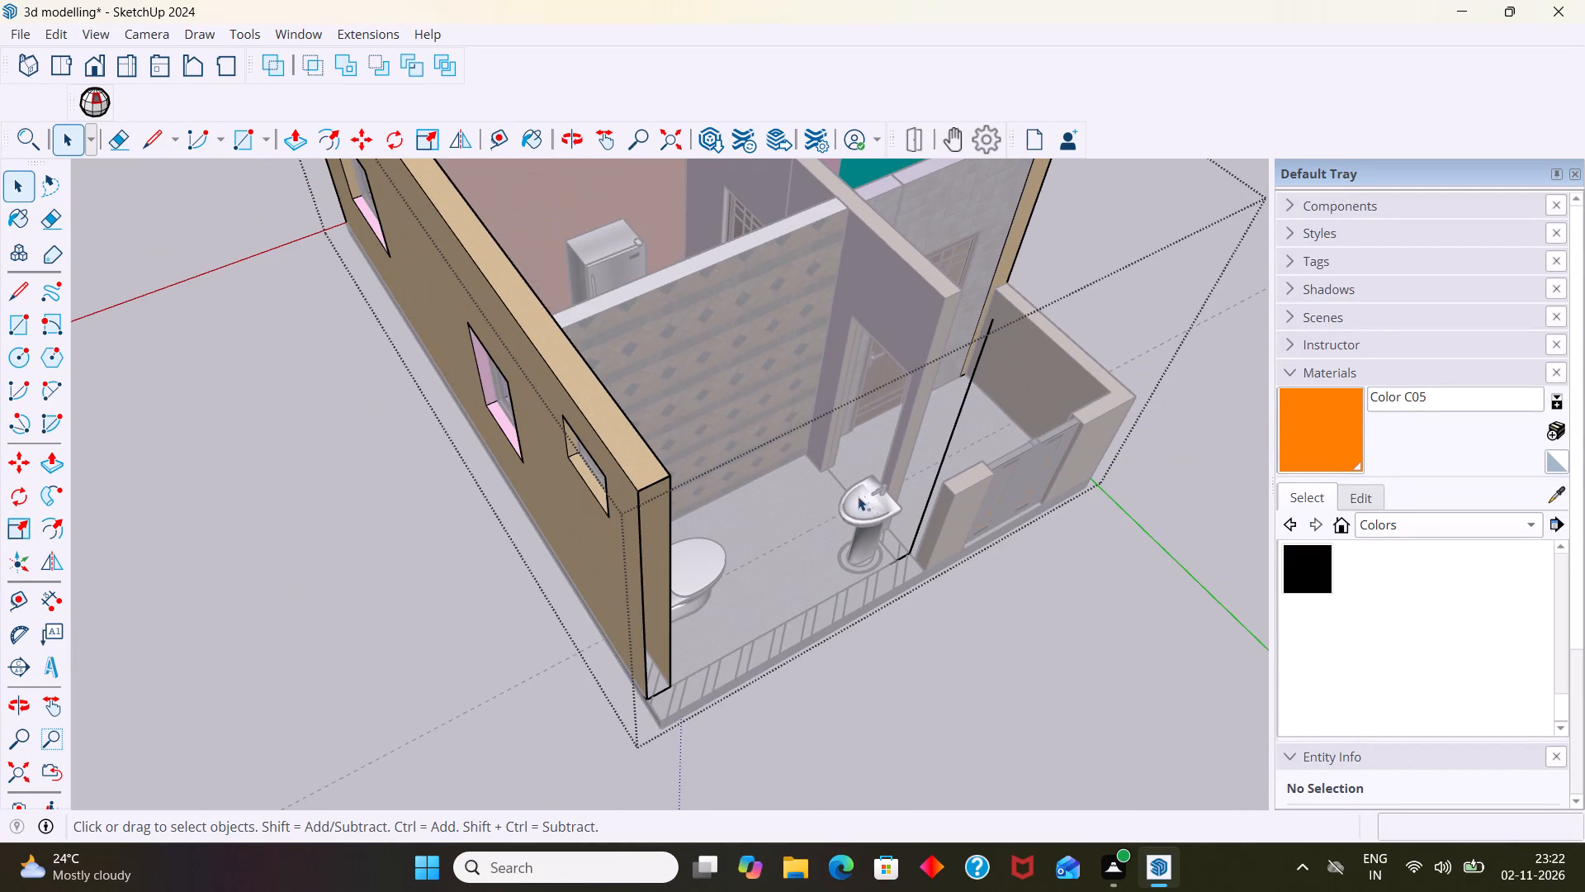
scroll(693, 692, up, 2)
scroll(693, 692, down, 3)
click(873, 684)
In the outer wall group, delete the stray vertical edge standing beside the washbasin.
scroll(855, 681, down, 1)
middle_drag(854, 673, 238, 596)
scroll(456, 502, up, 2)
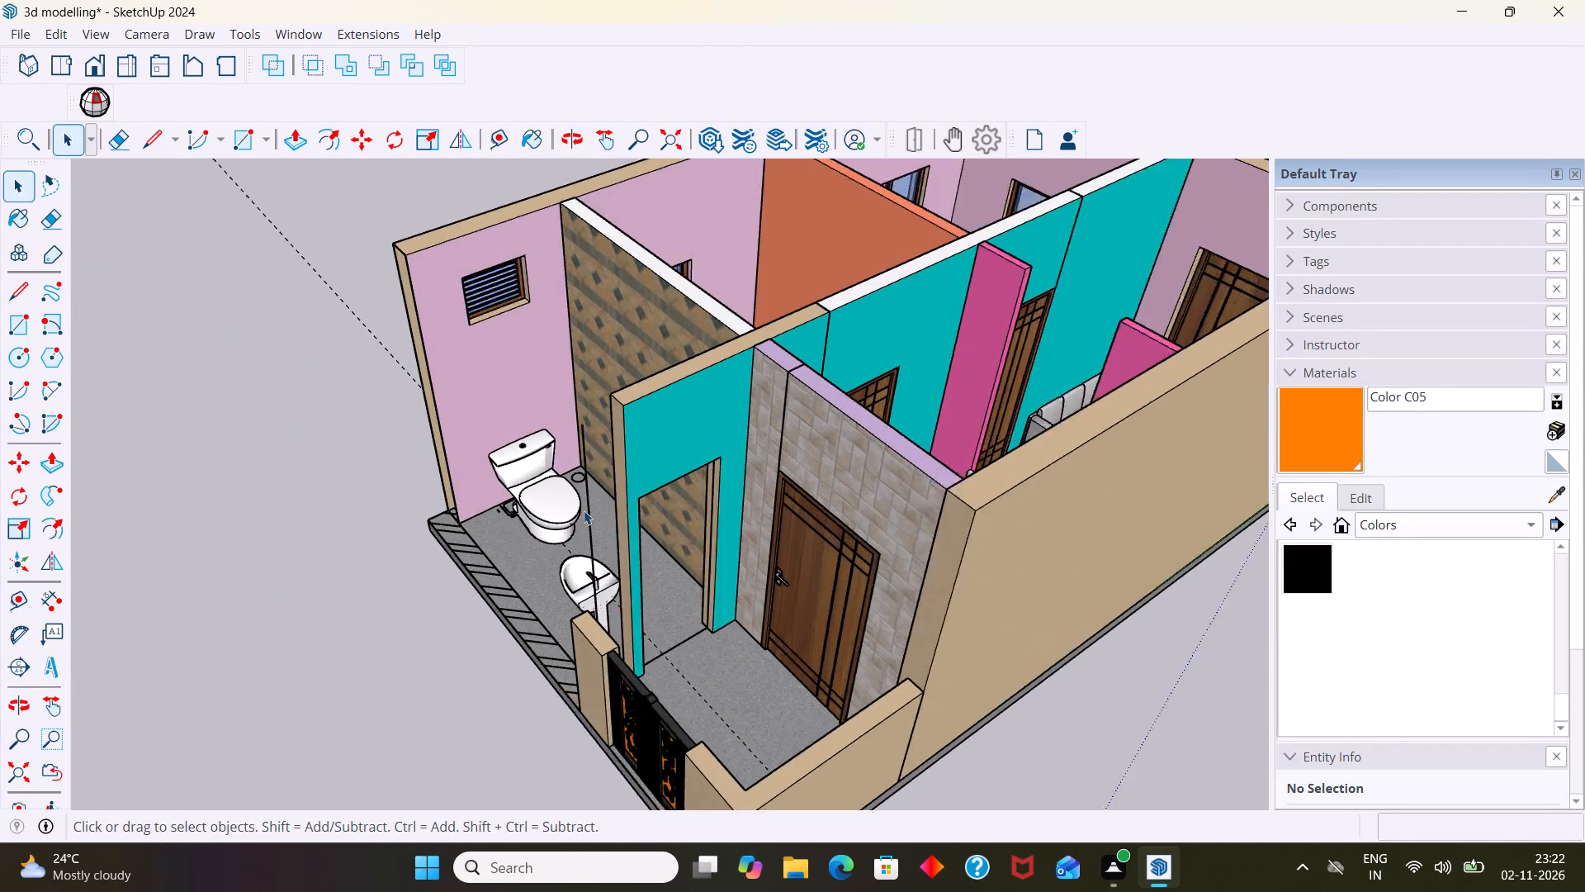
scroll(584, 510, up, 2)
click(593, 493)
double_click(593, 493)
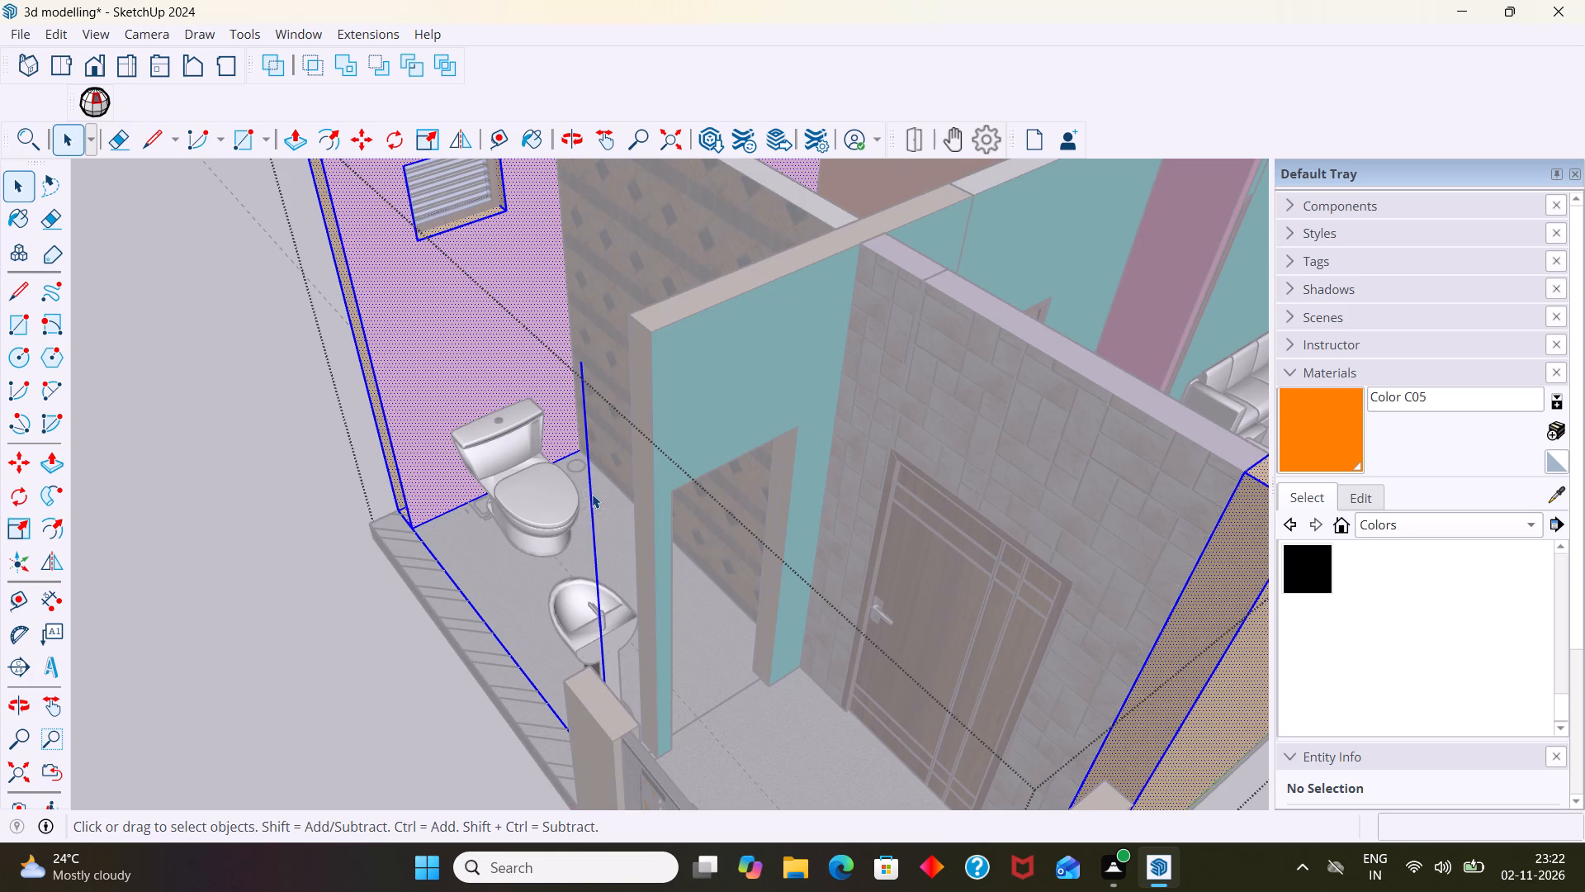
click(592, 494)
scroll(590, 496, up, 1)
double_click(589, 496)
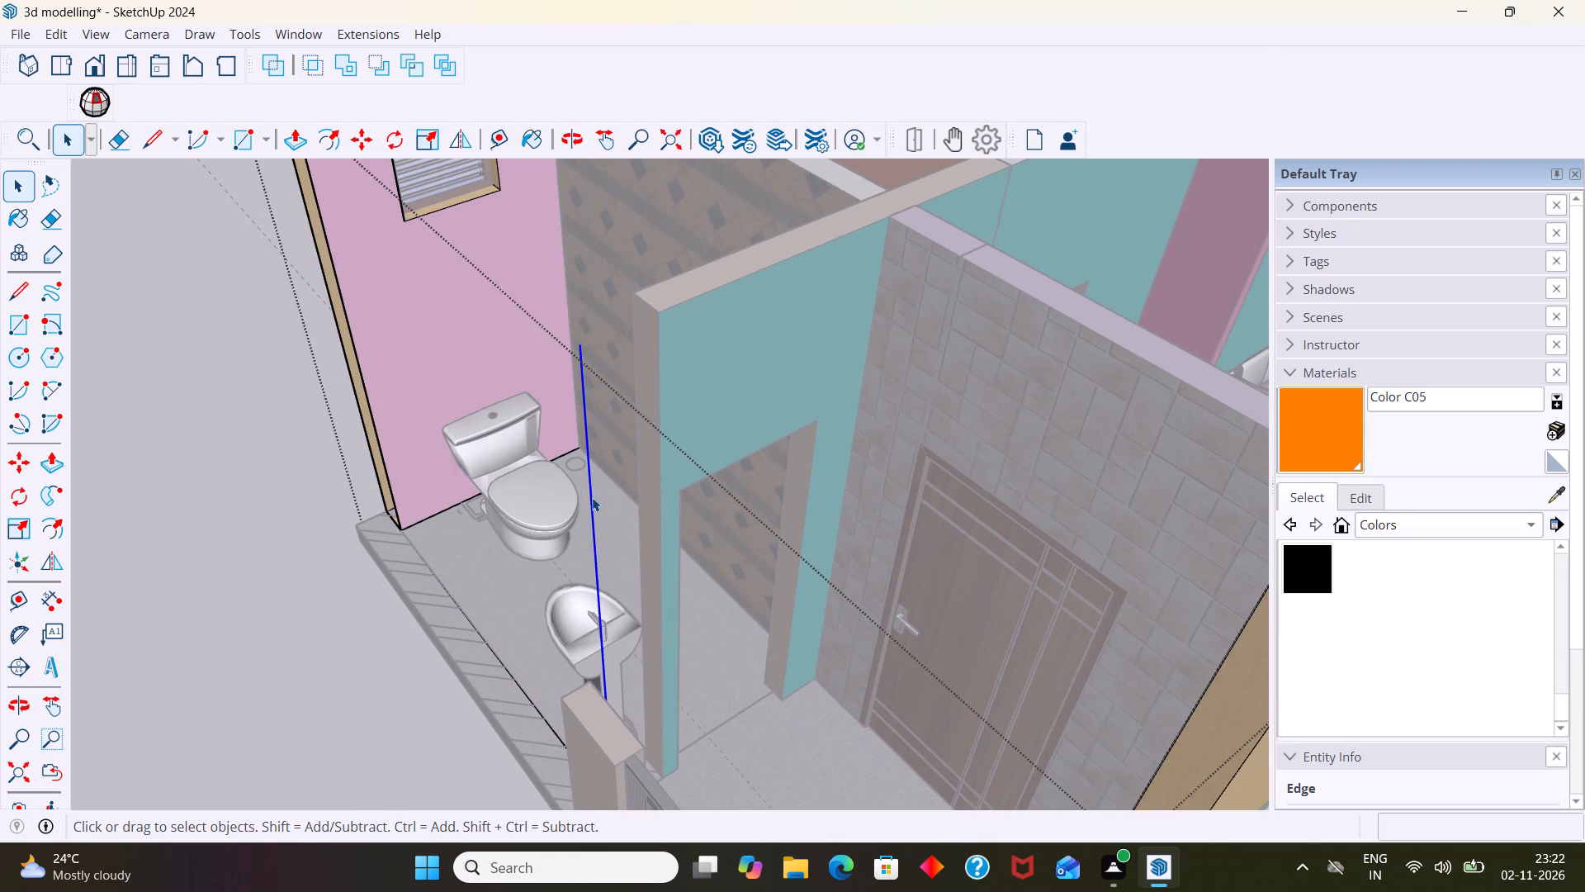
key(Delete)
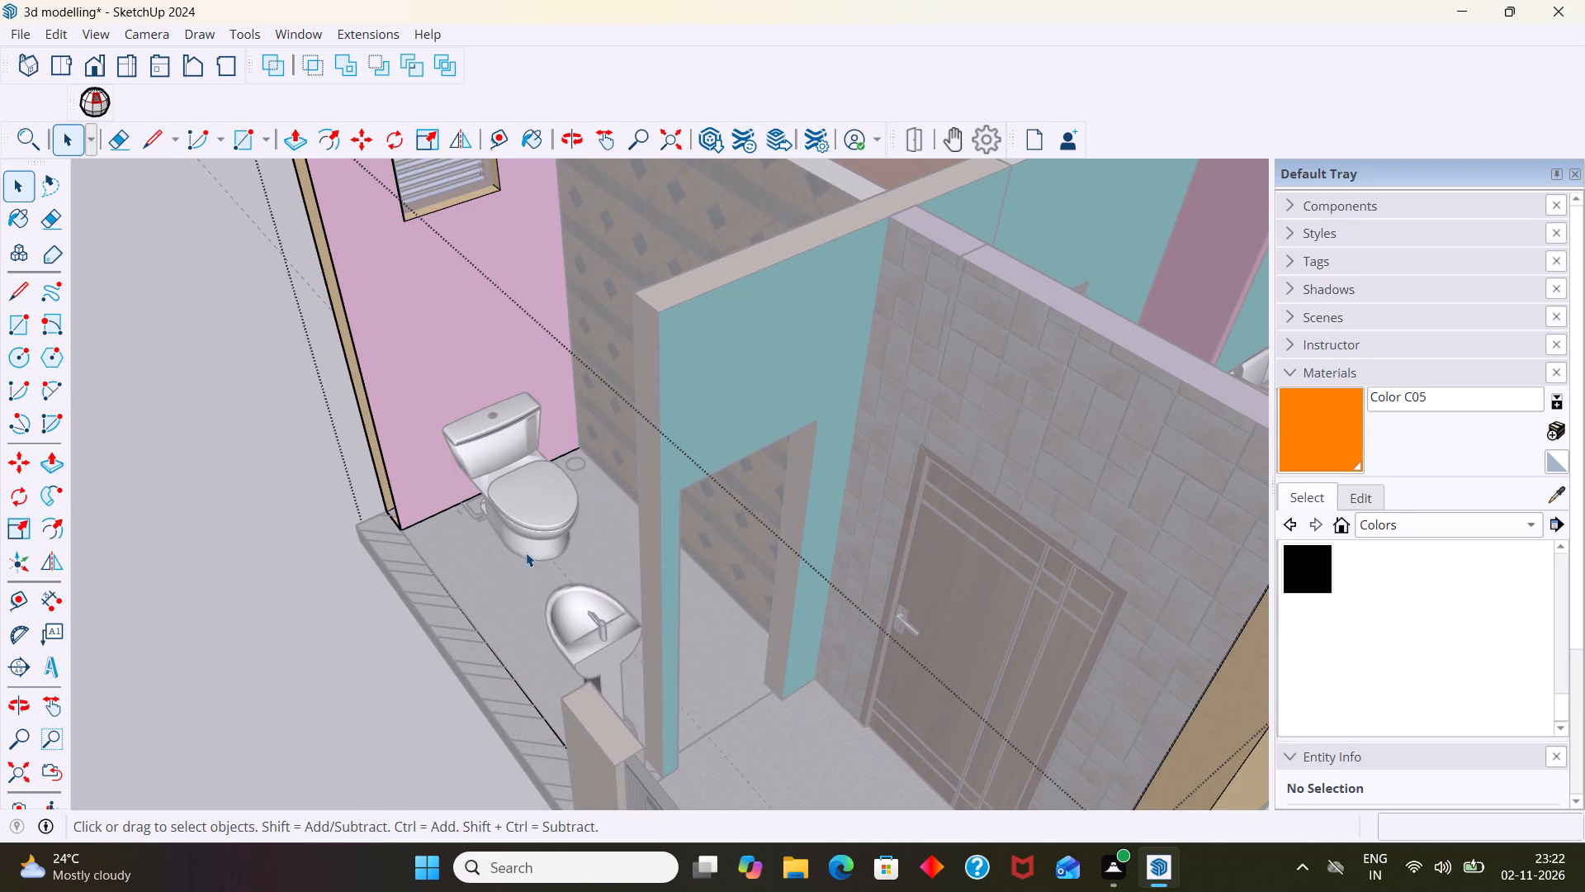
click(324, 639)
Examine the shortened toilet–porch partition, its empty door opening and the front of the house from several angles.
scroll(322, 640, down, 4)
scroll(576, 546, up, 2)
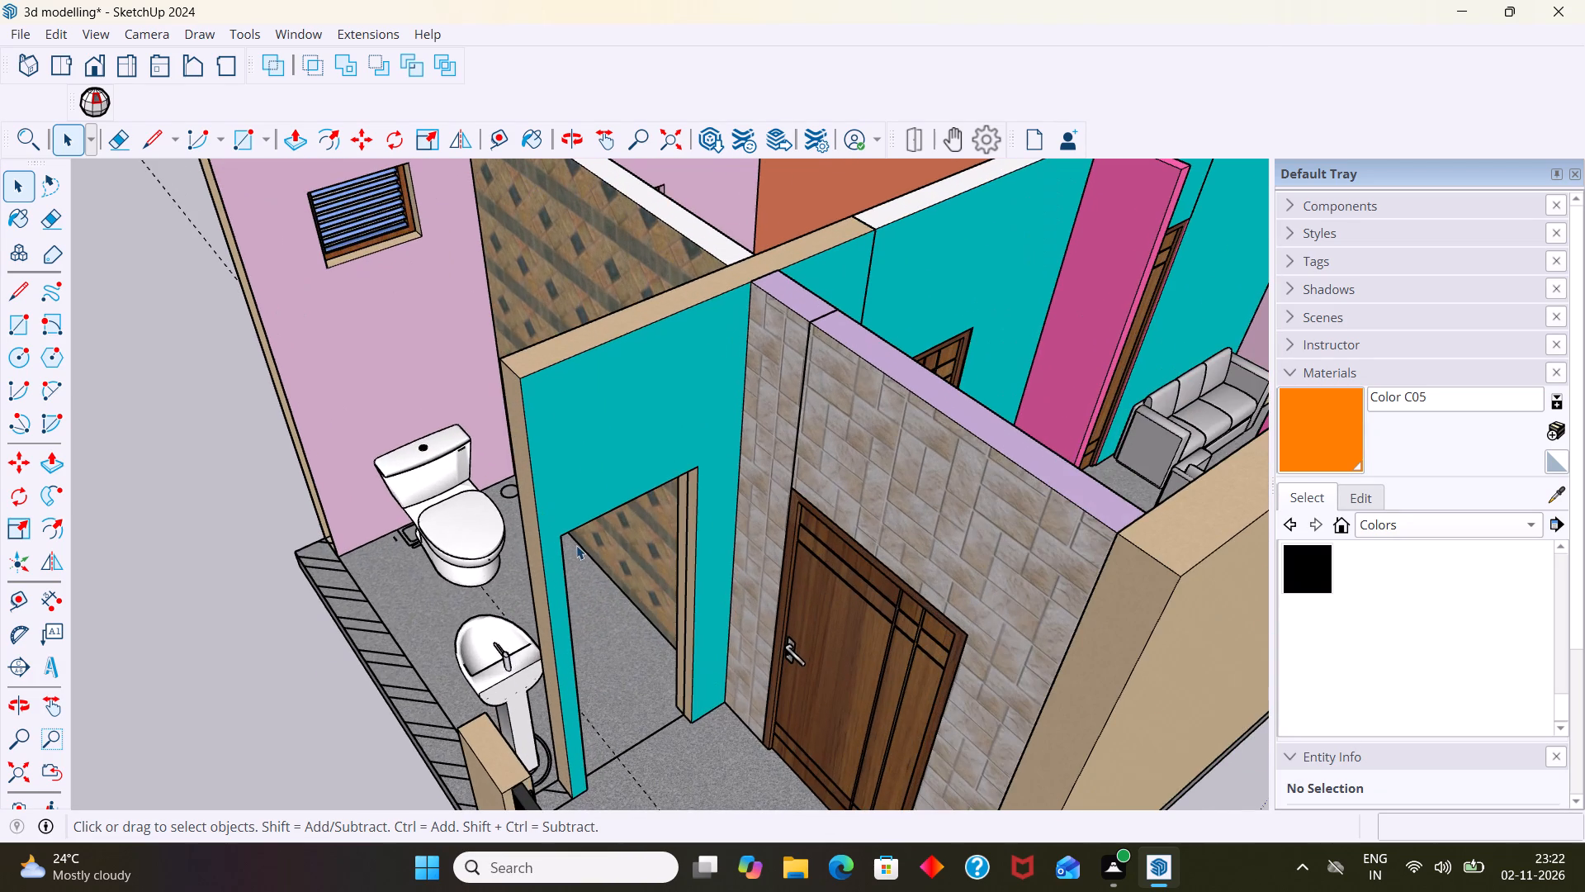
middle_drag(575, 545, 476, 563)
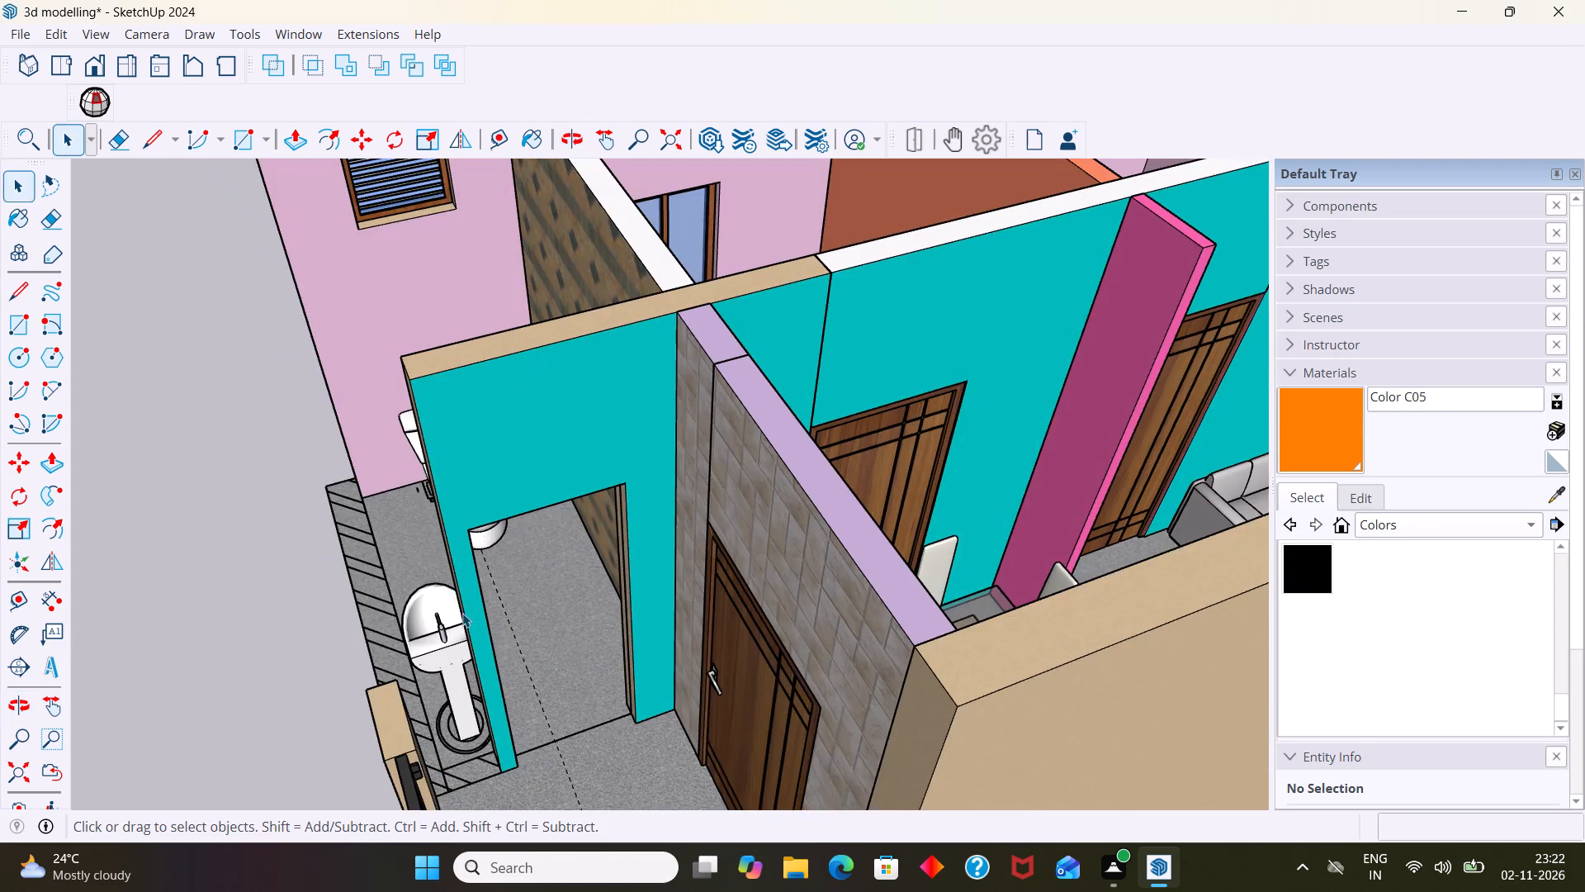
scroll(462, 613, up, 4)
middle_drag(487, 604, 542, 605)
scroll(540, 605, down, 7)
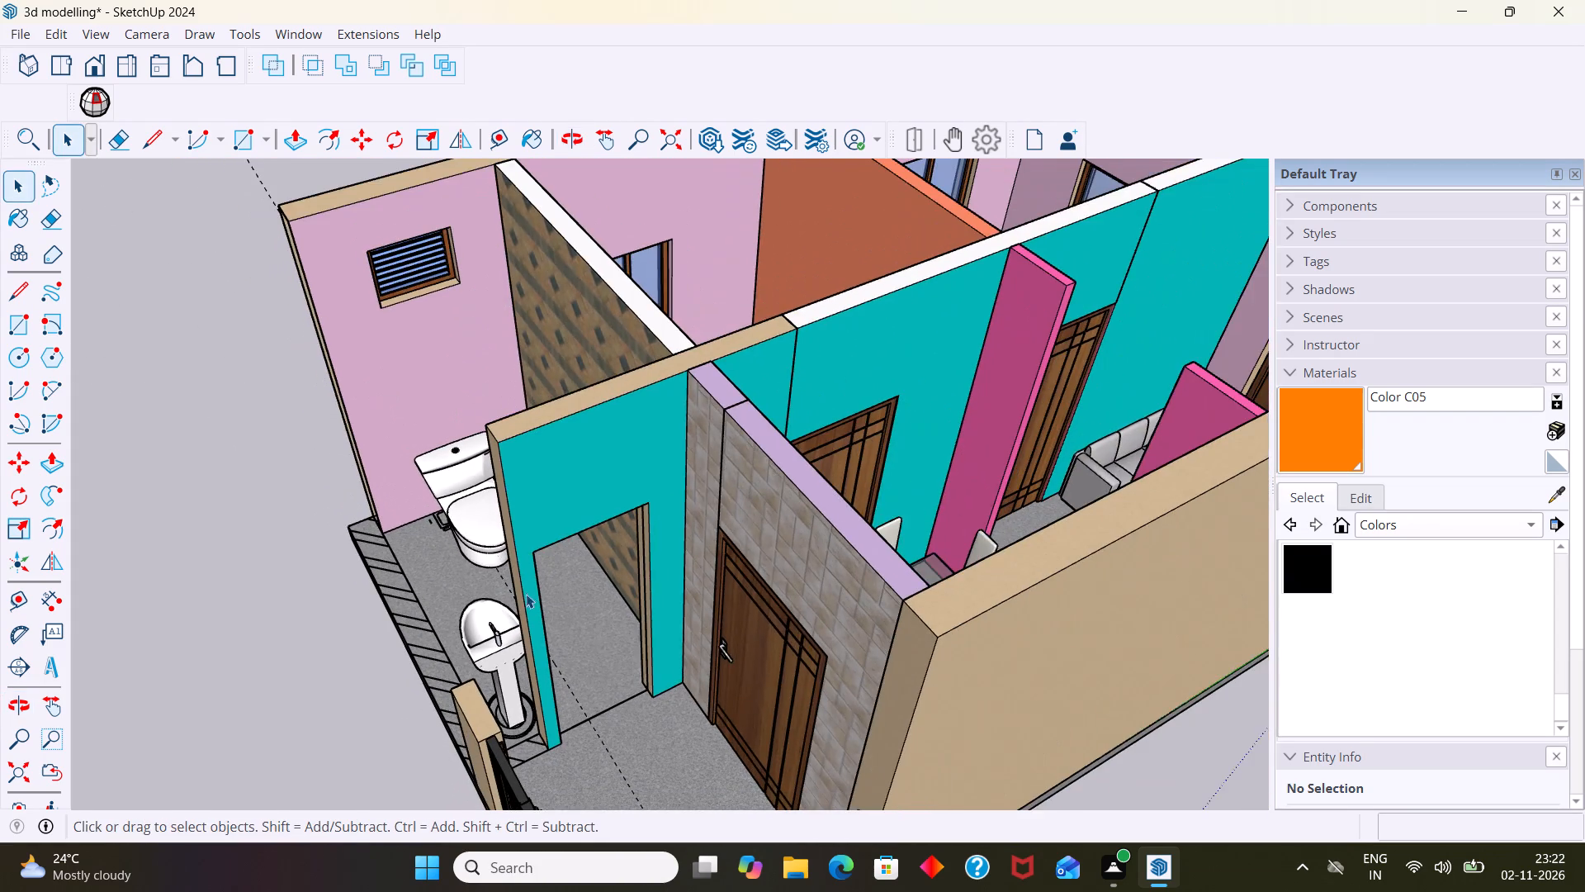
middle_drag(525, 590, 487, 491)
scroll(477, 493, down, 5)
middle_drag(463, 565, 482, 671)
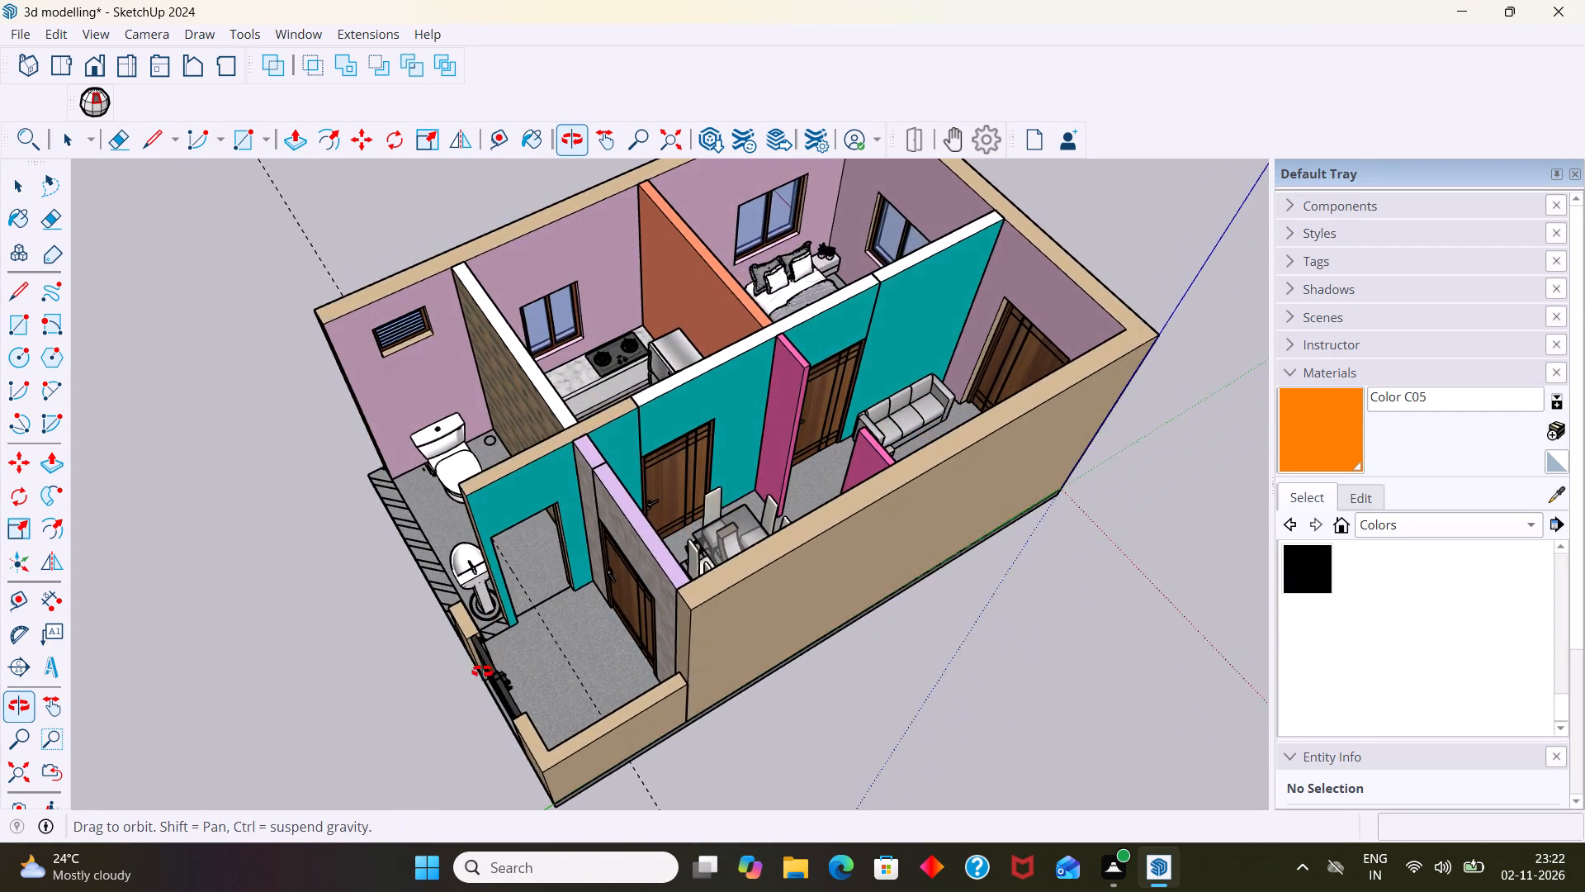
middle_drag(482, 671, 479, 655)
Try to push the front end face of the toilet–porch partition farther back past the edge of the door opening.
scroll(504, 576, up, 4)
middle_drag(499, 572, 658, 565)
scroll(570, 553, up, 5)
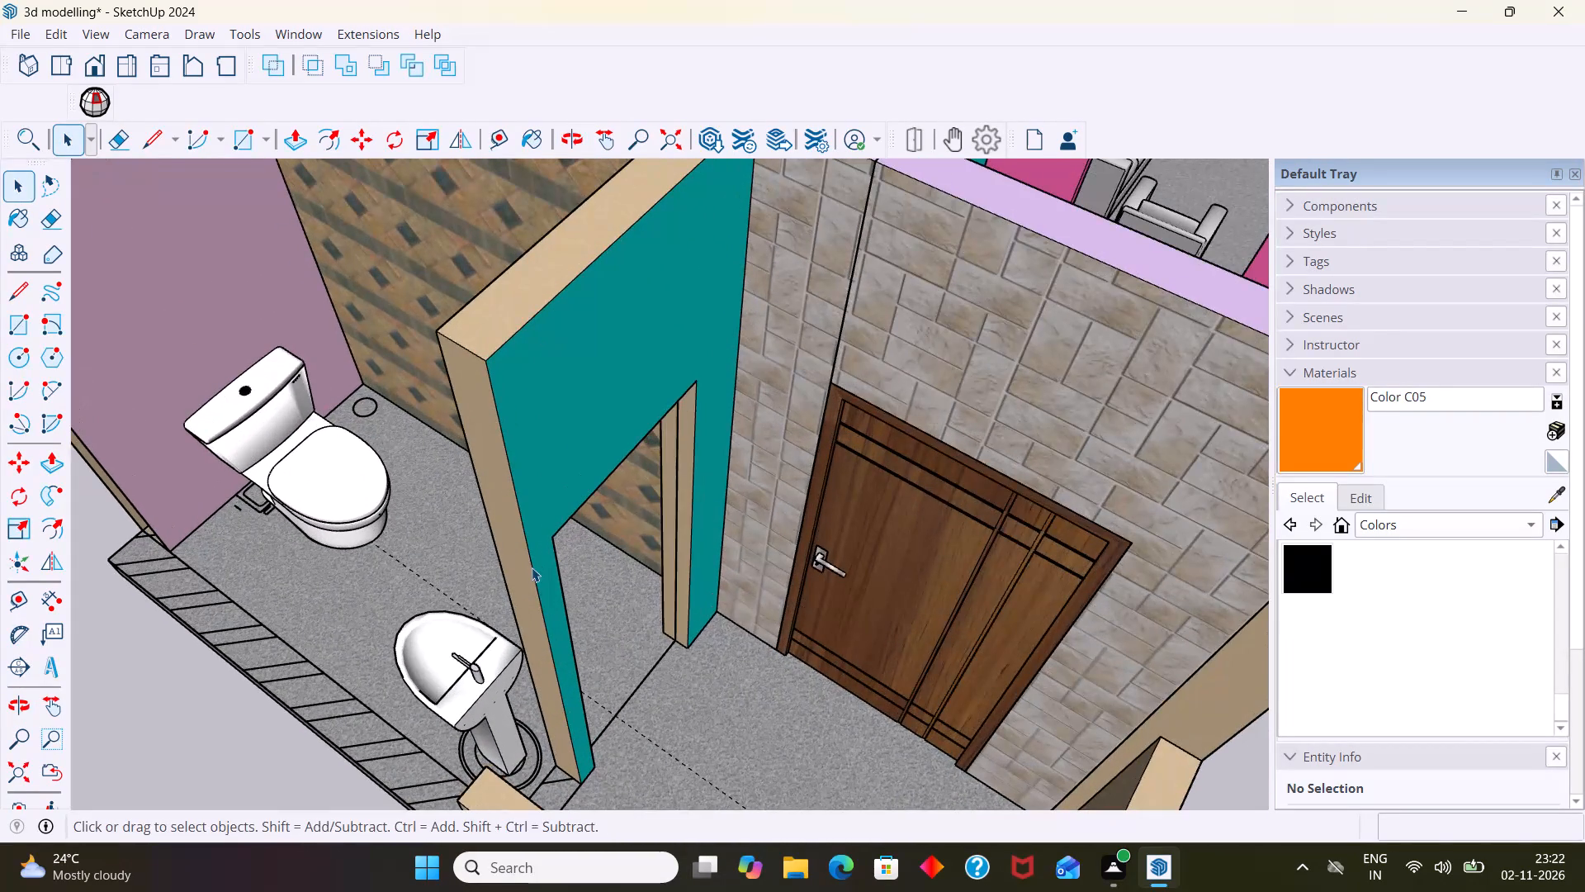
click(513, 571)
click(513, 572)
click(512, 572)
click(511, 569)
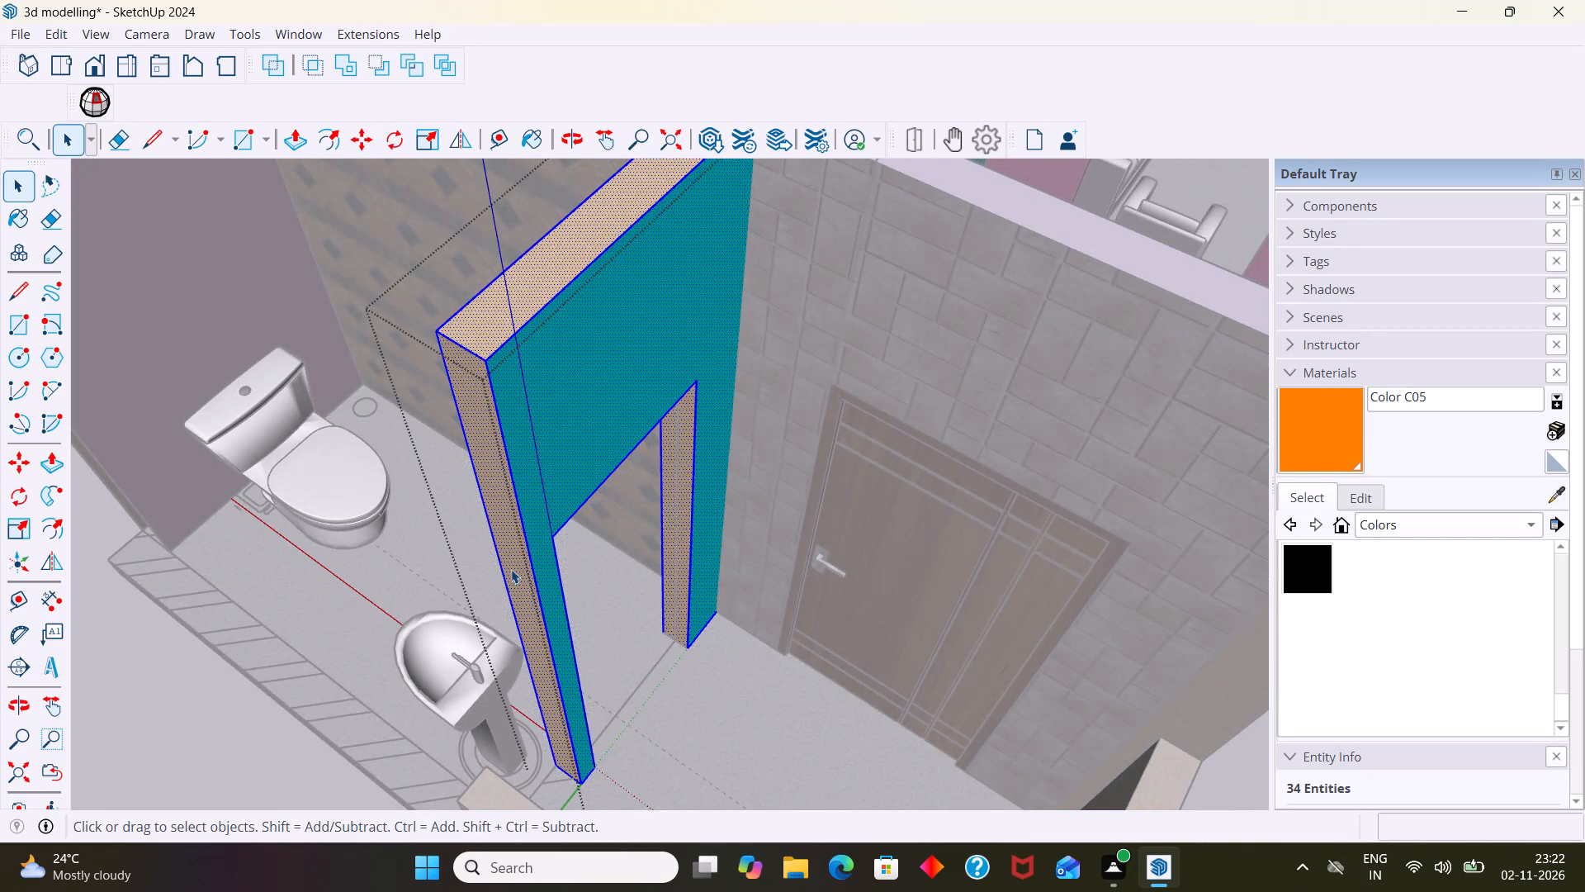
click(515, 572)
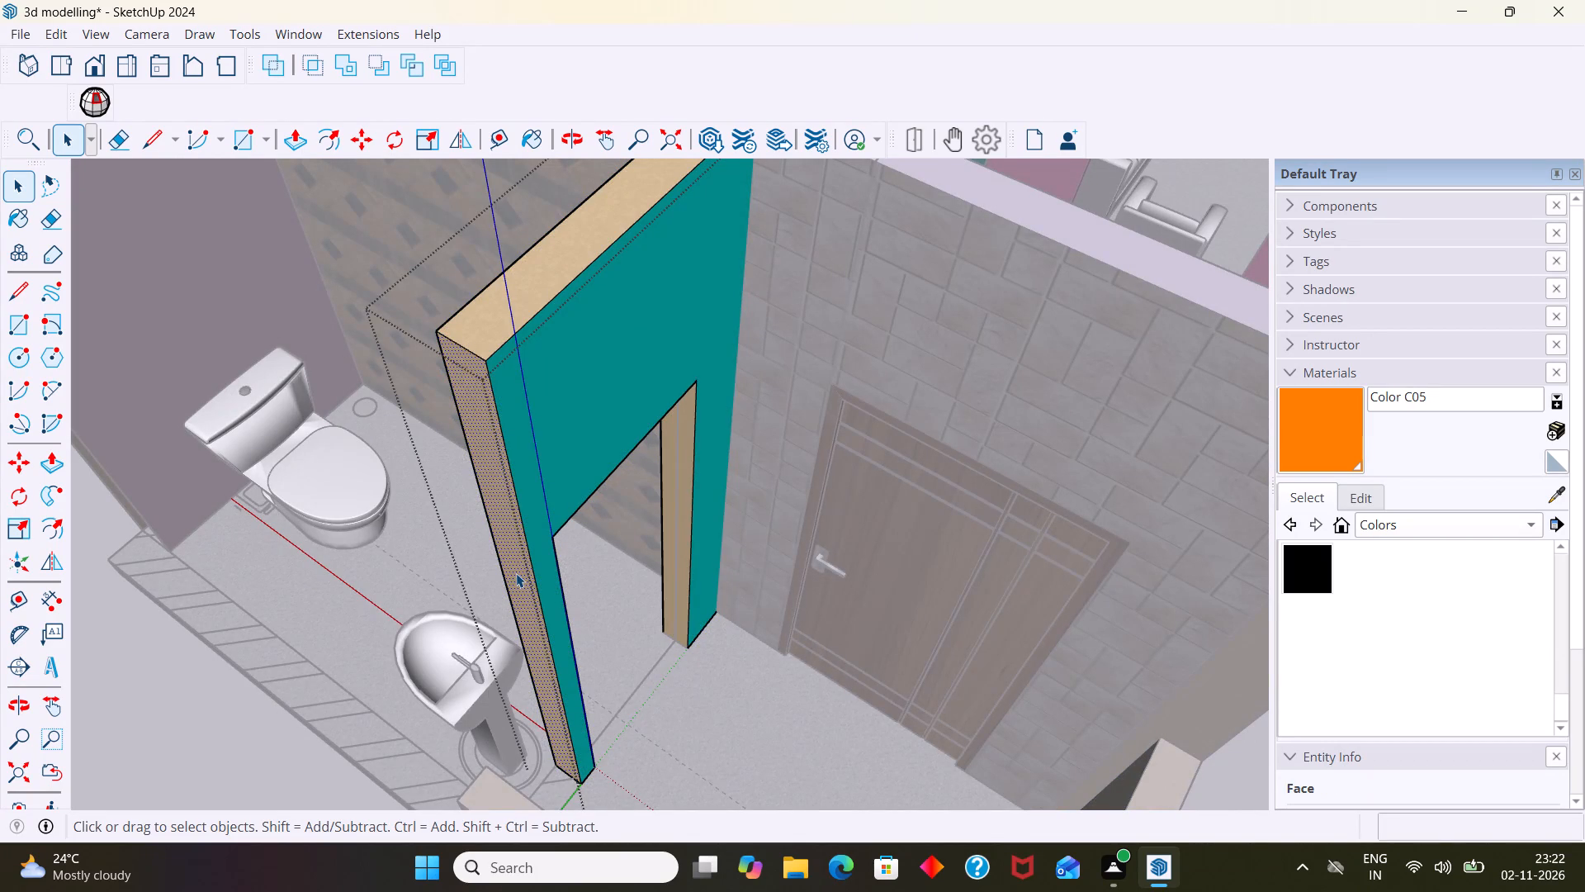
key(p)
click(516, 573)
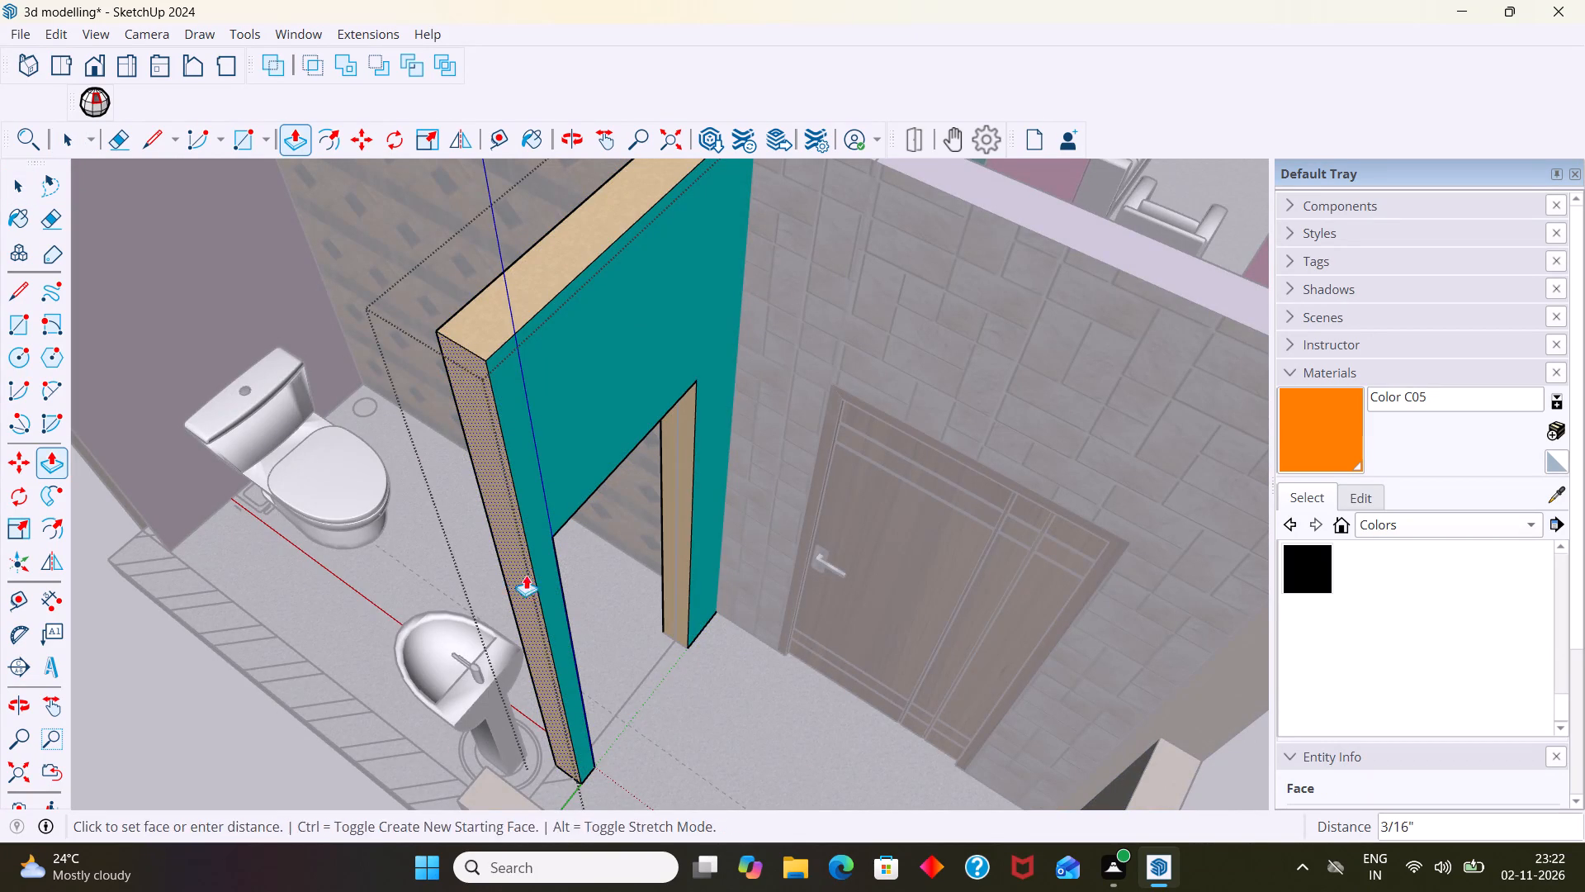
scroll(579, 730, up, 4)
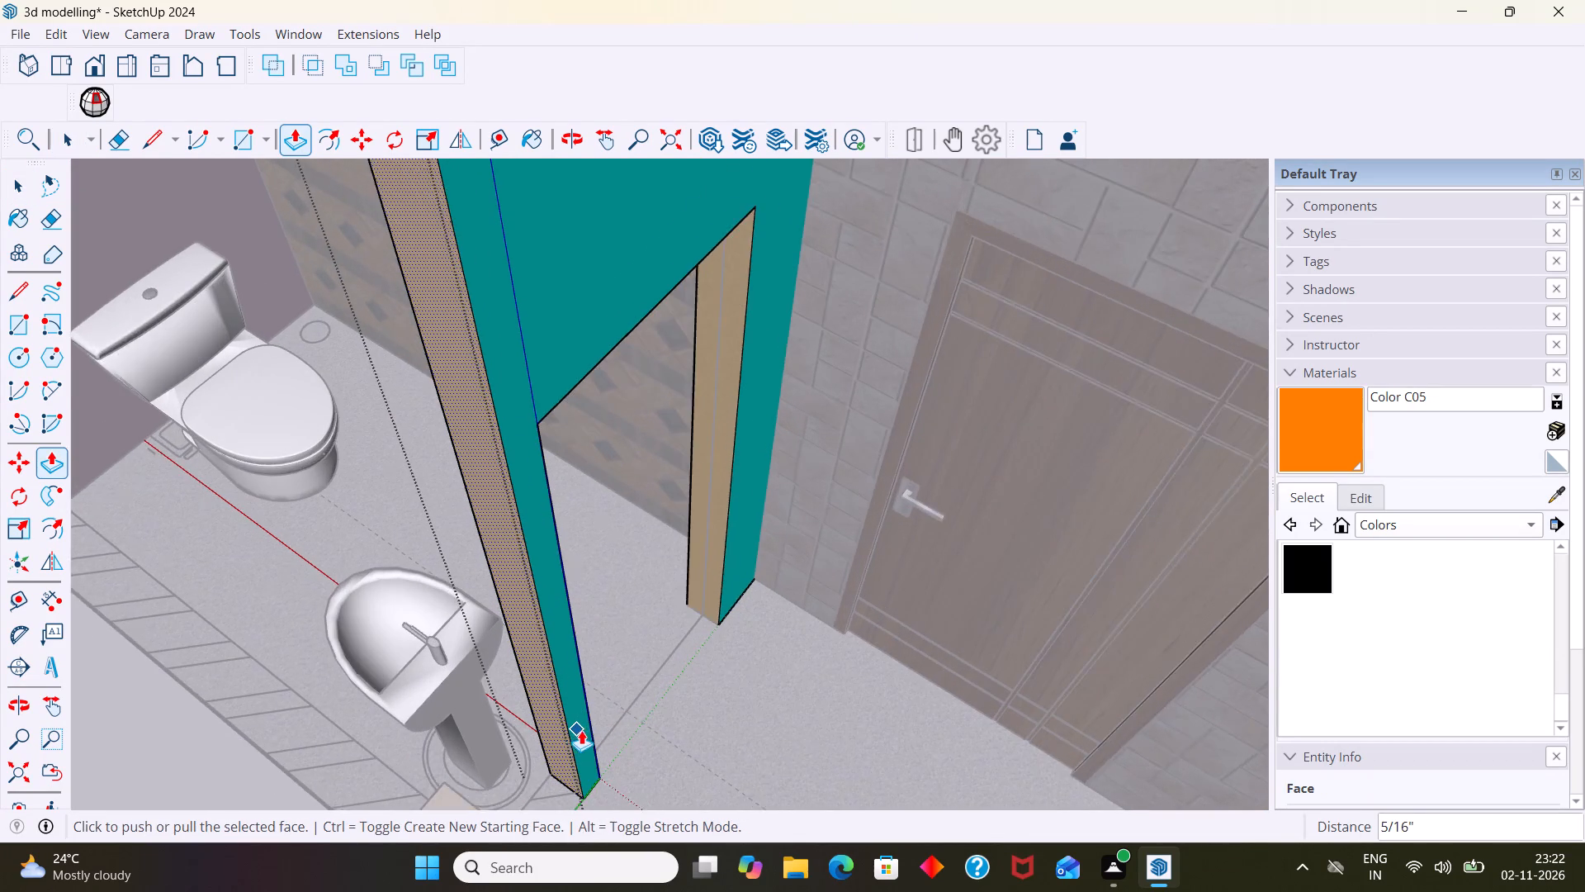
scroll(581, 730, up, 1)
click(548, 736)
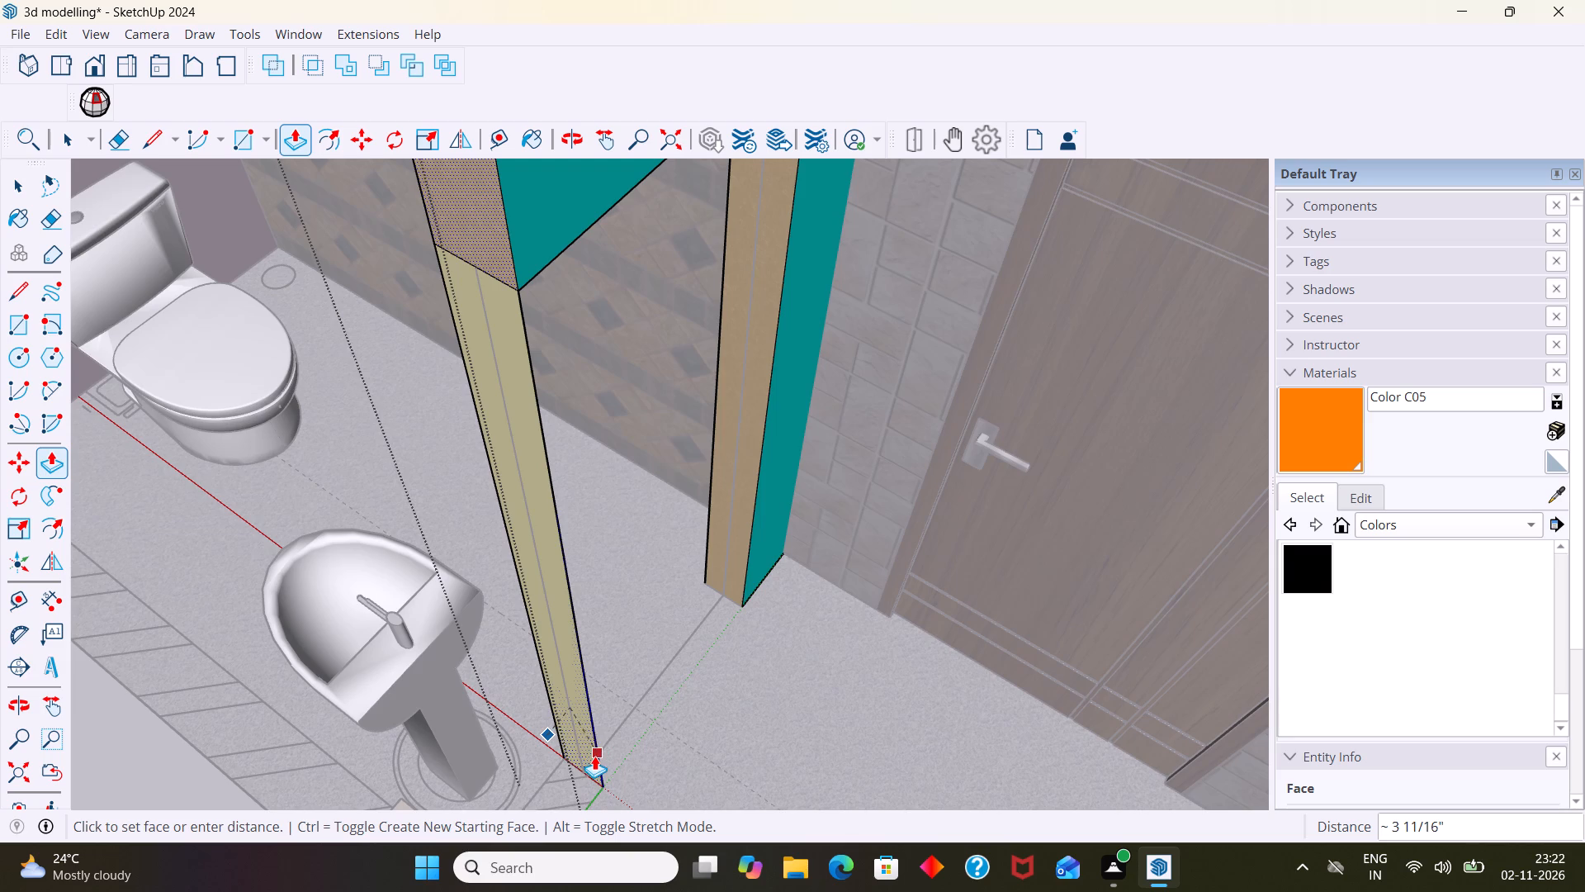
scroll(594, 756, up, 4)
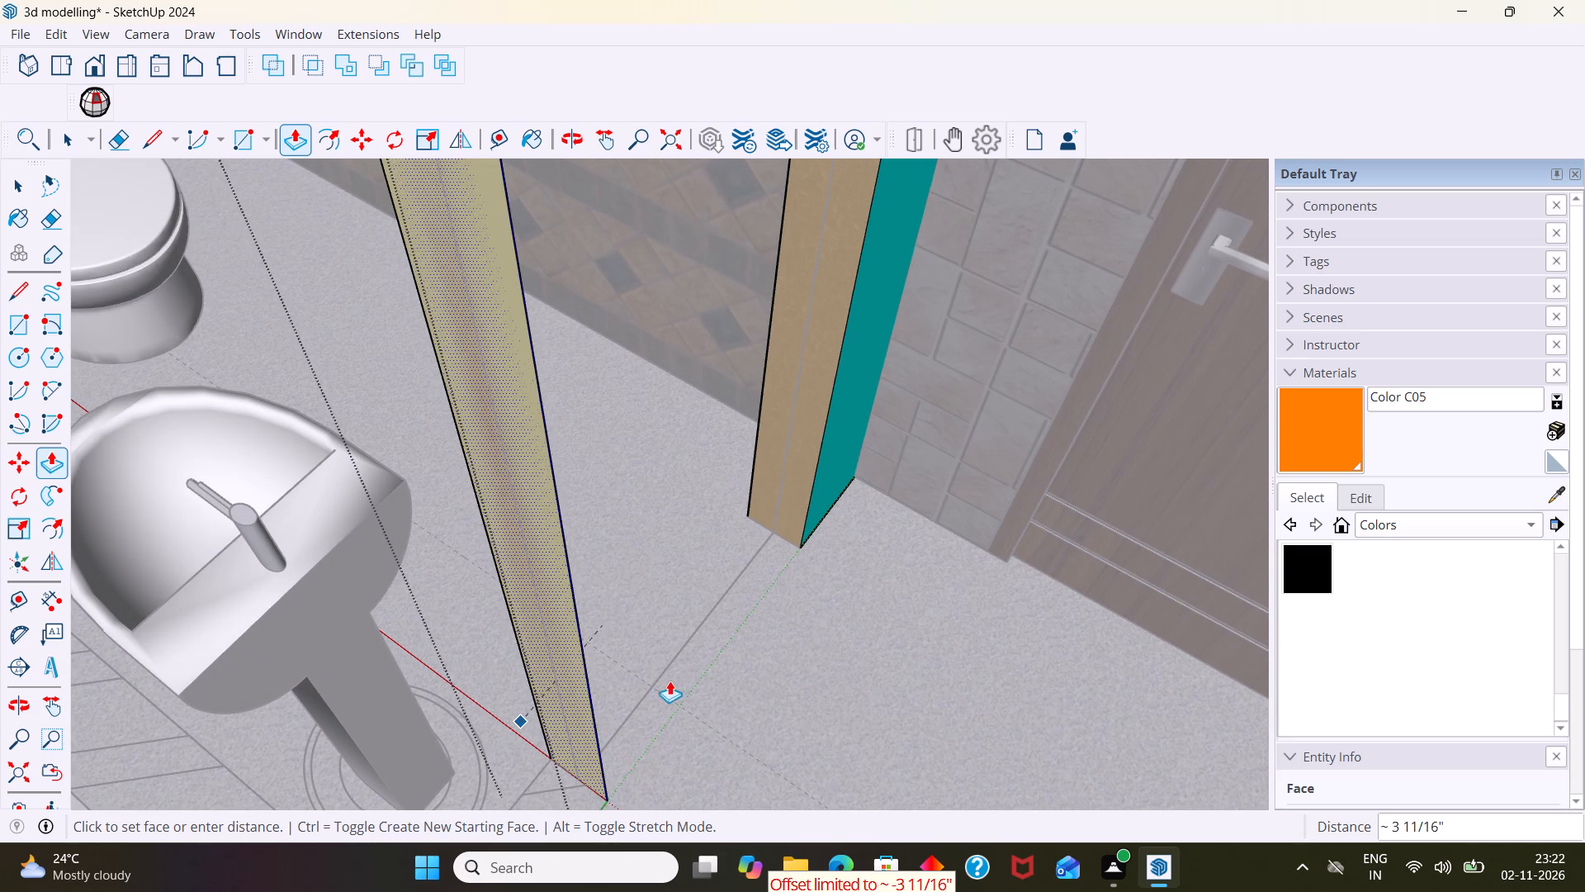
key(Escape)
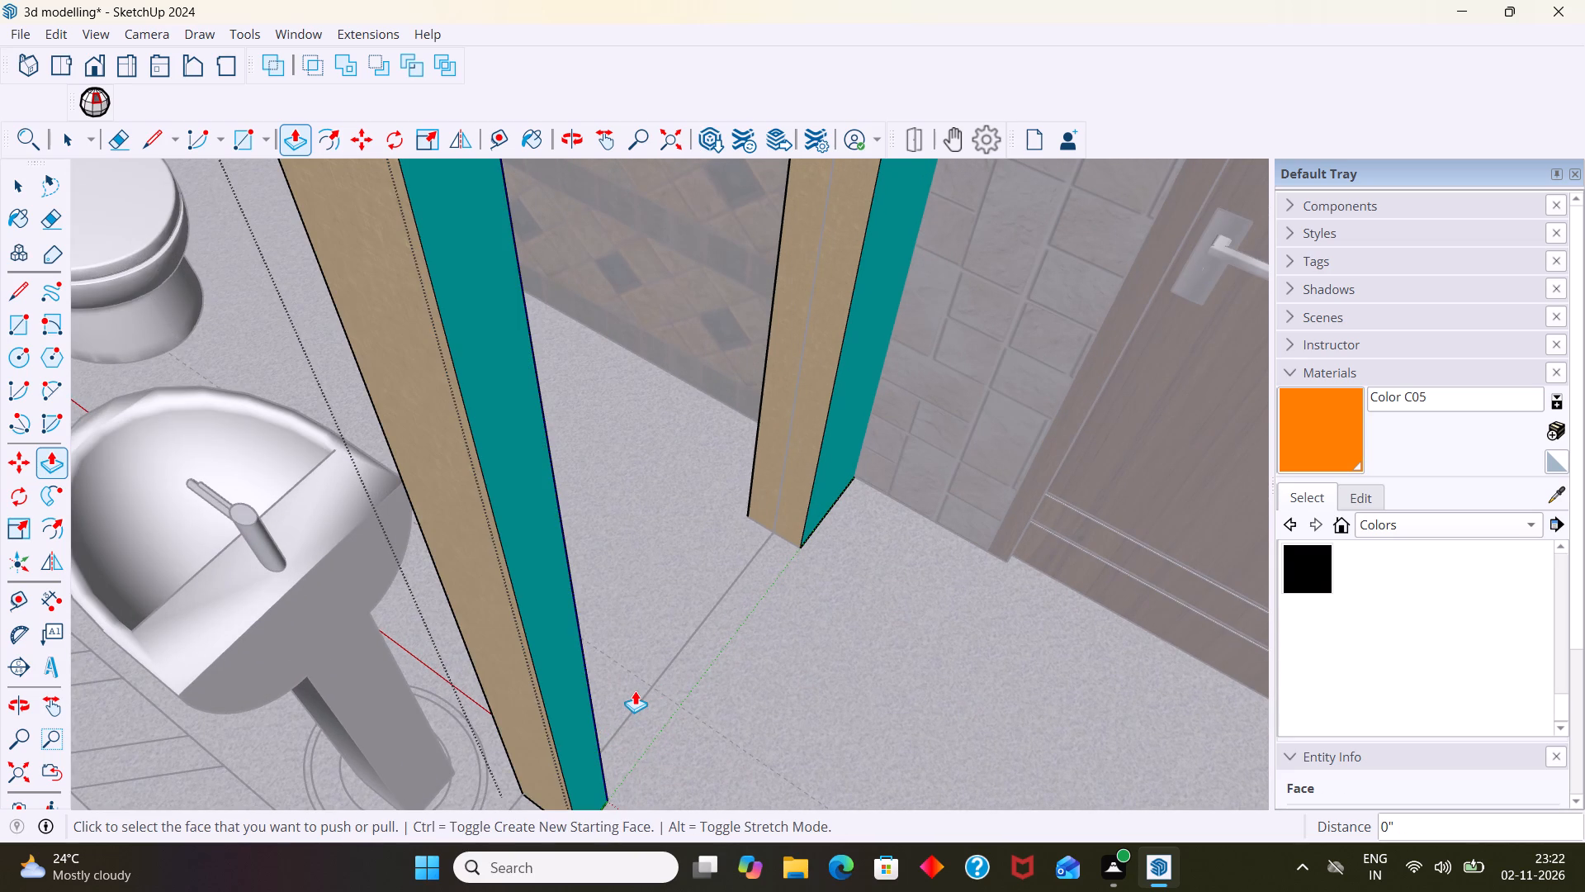
Push/Pull the front jamb face of the toilet–porch partition's door opening about 10 1/4" inward, narrowing the opening from the front.
scroll(688, 649, down, 13)
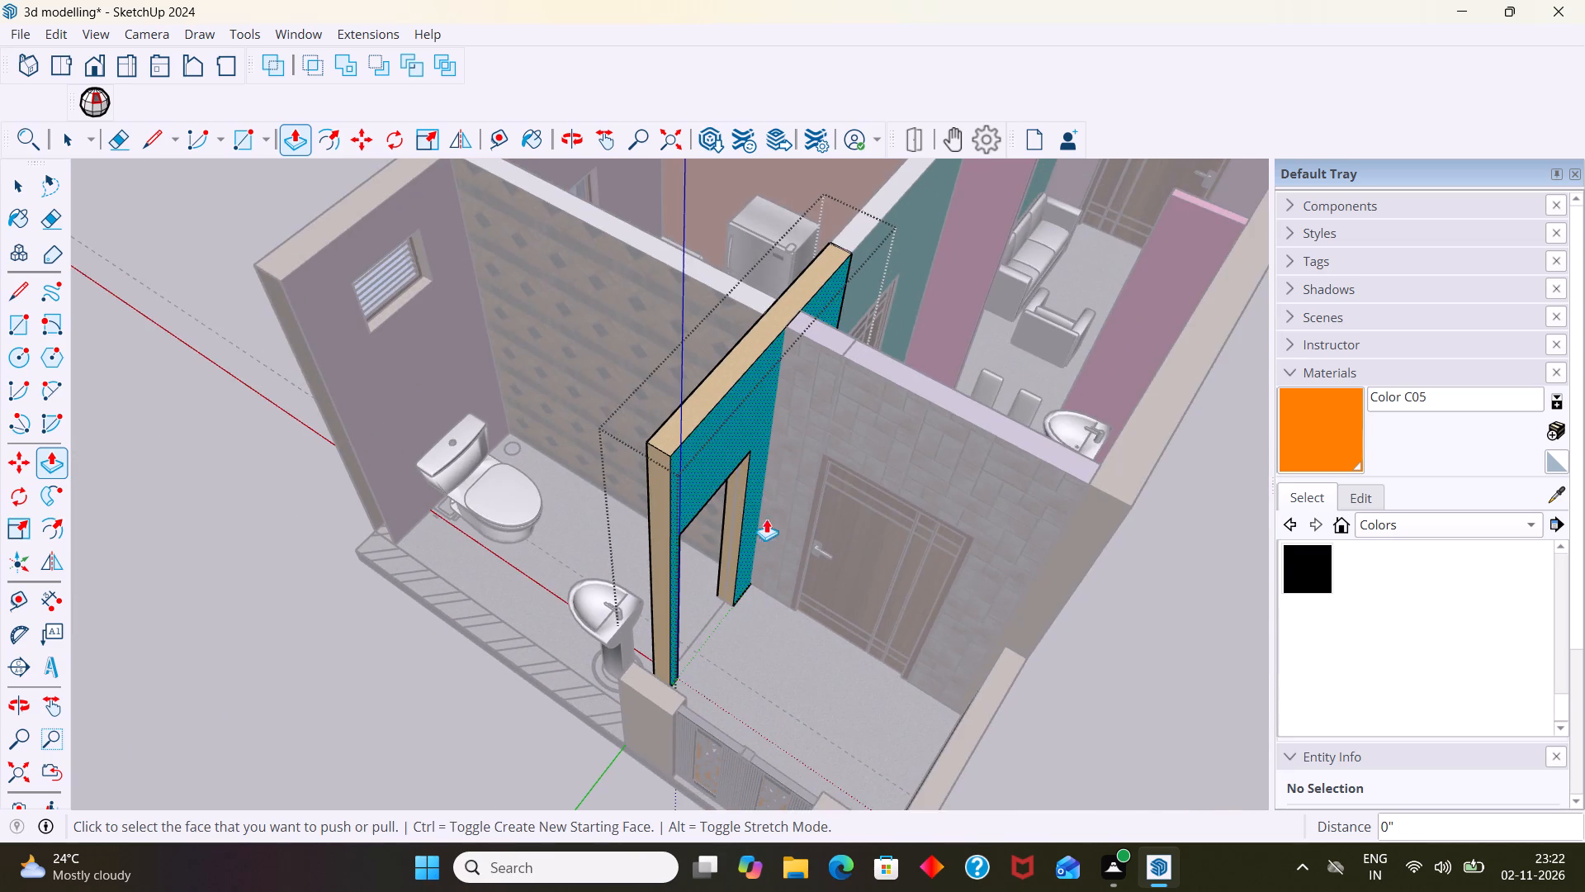
scroll(755, 519, up, 2)
scroll(679, 537, up, 2)
middle_drag(665, 584, 523, 584)
scroll(548, 615, up, 2)
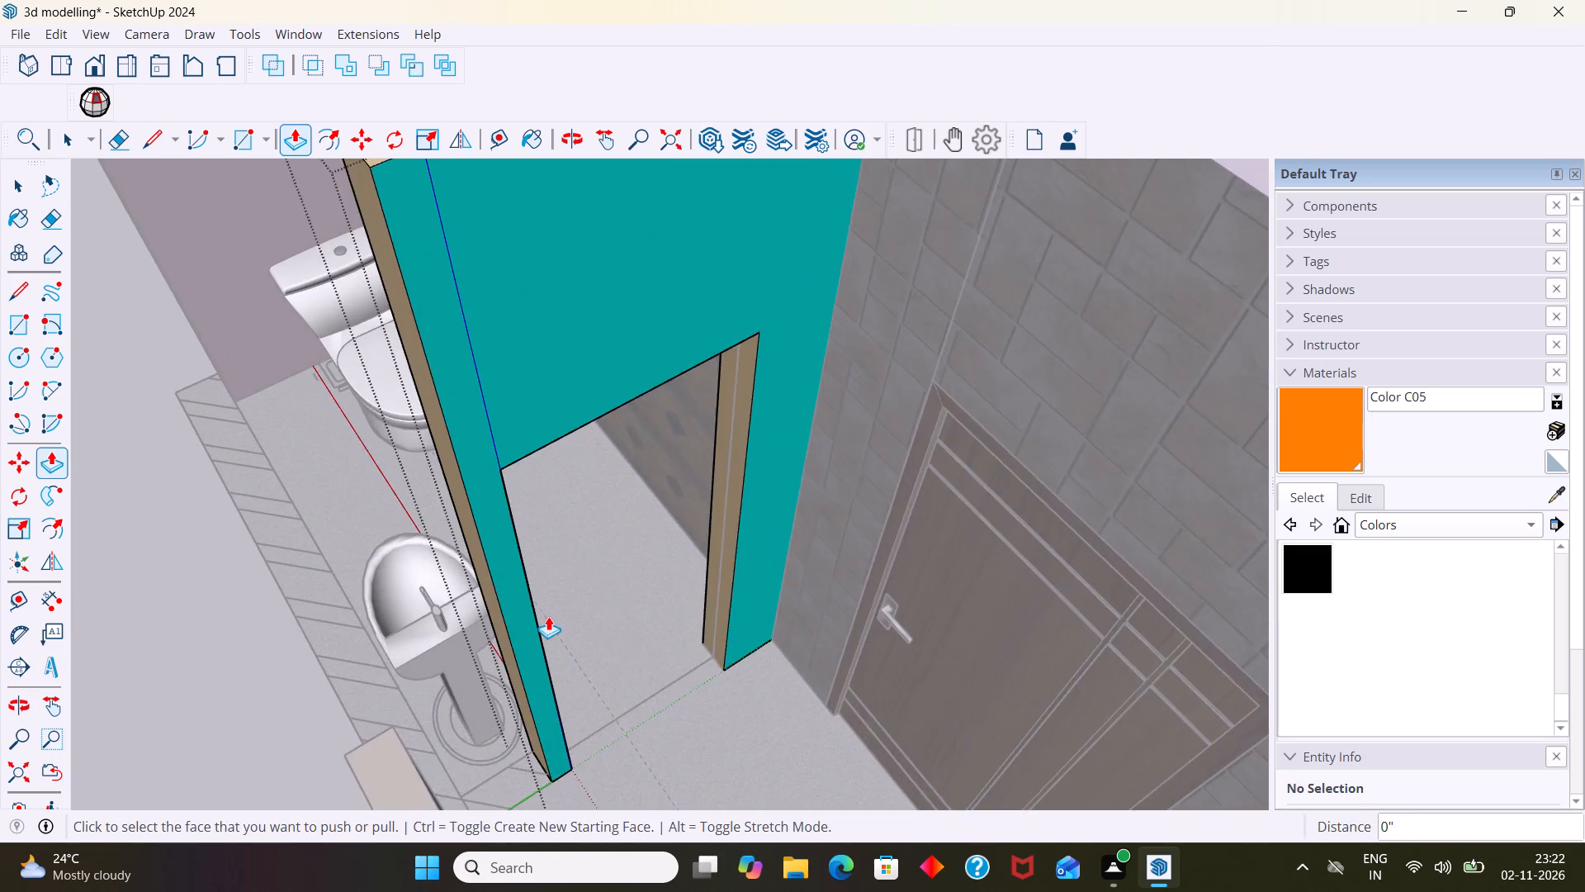
scroll(548, 616, up, 2)
middle_drag(546, 616, 383, 634)
scroll(425, 622, up, 1)
middle_drag(376, 629, 272, 662)
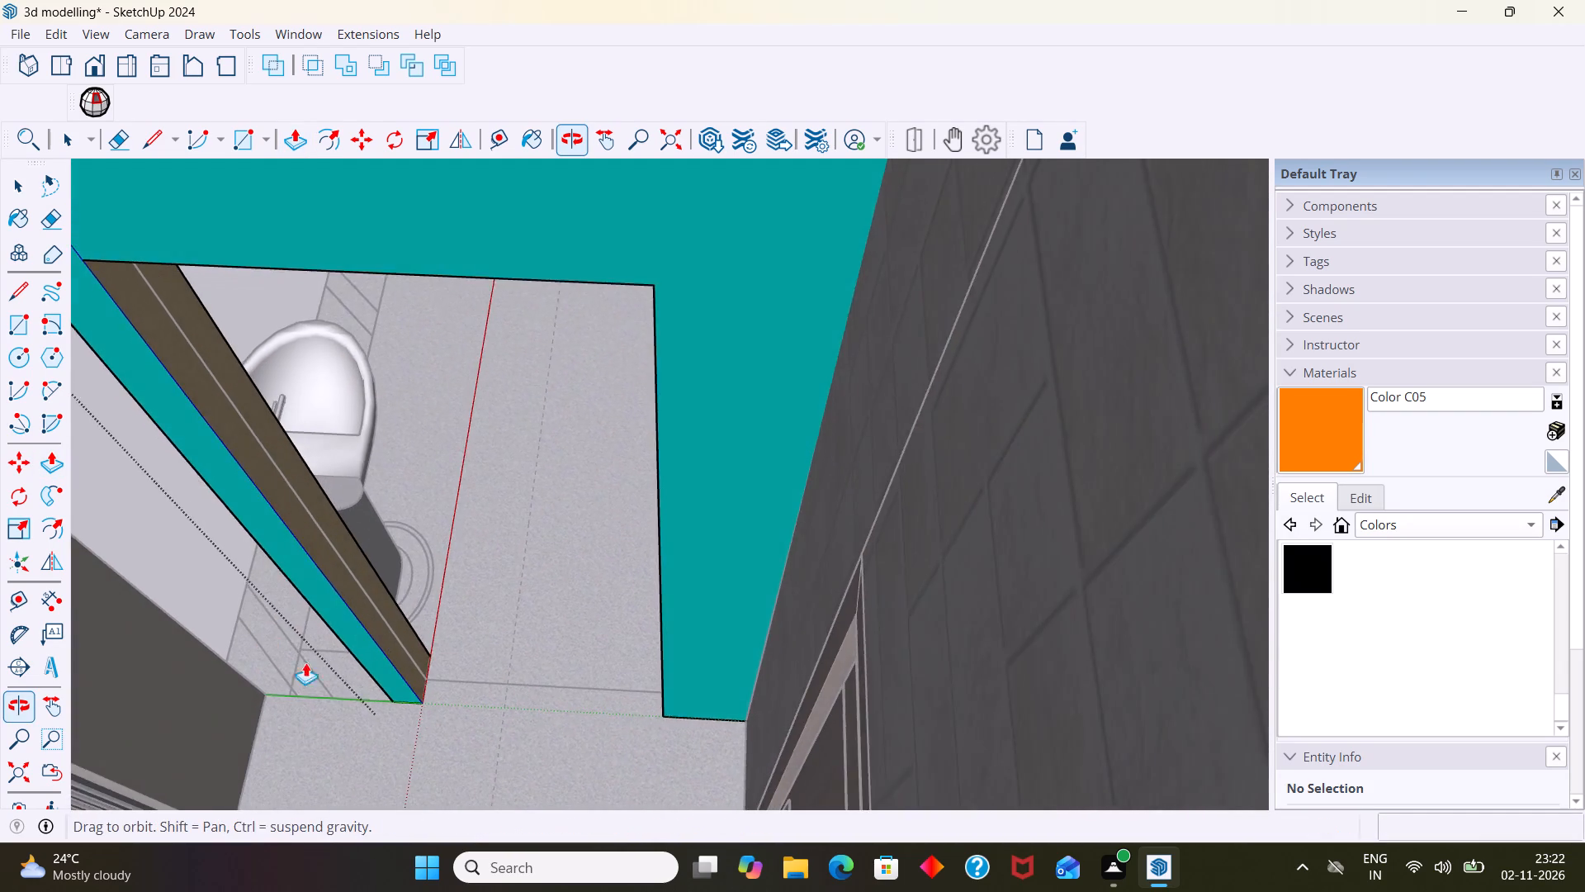
scroll(475, 629, up, 4)
click(377, 642)
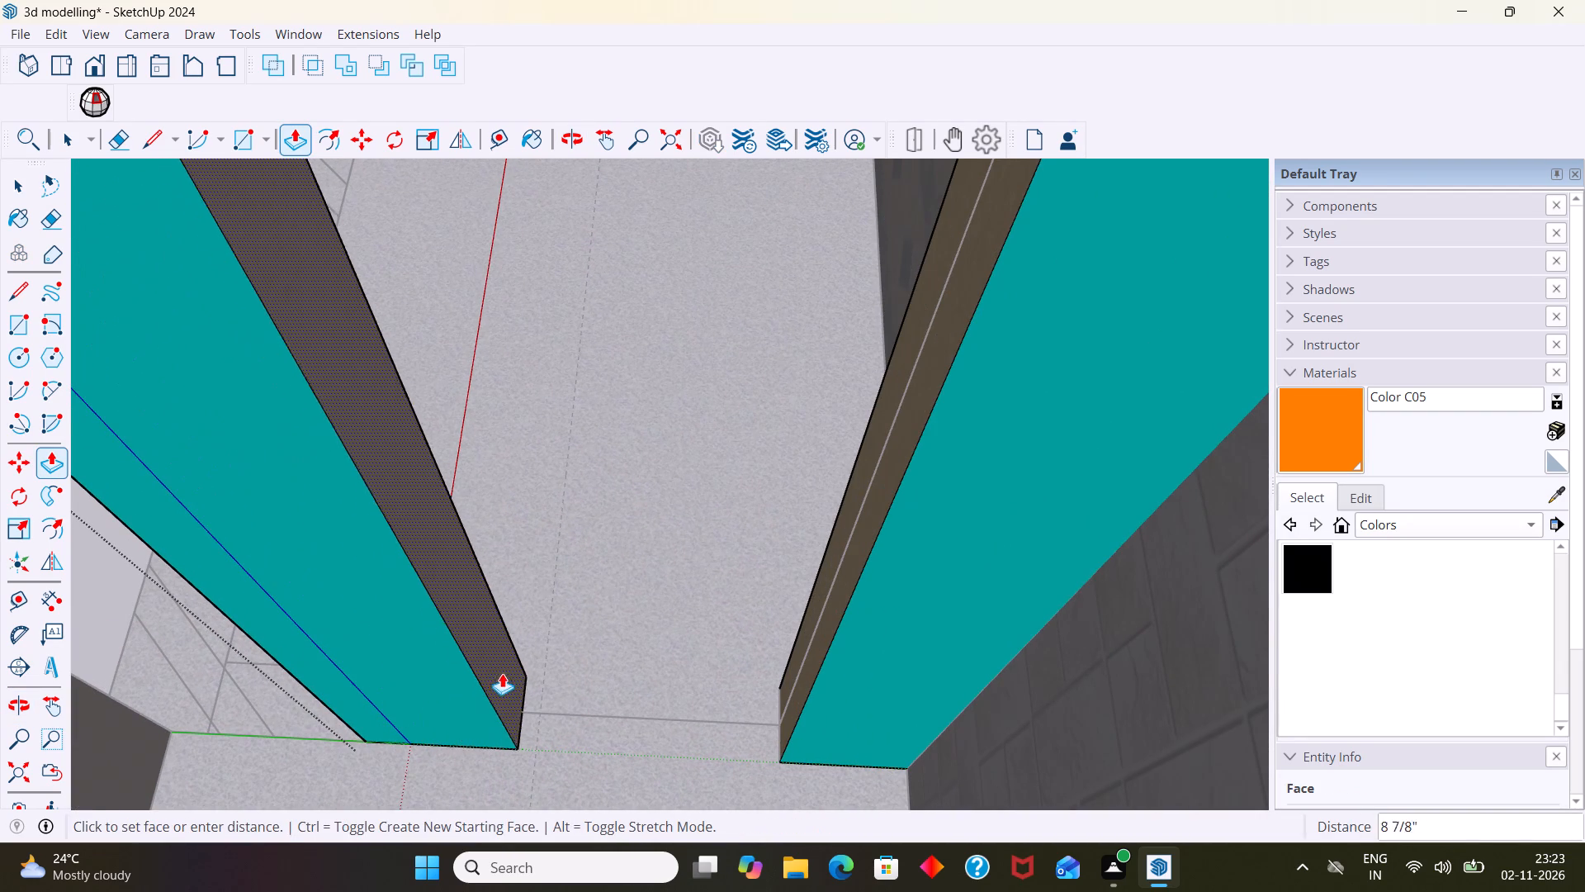
click(532, 766)
Push the front end face of the toilet–porch partition back by about 8 5/16".
scroll(558, 707, down, 9)
middle_drag(571, 676, 901, 549)
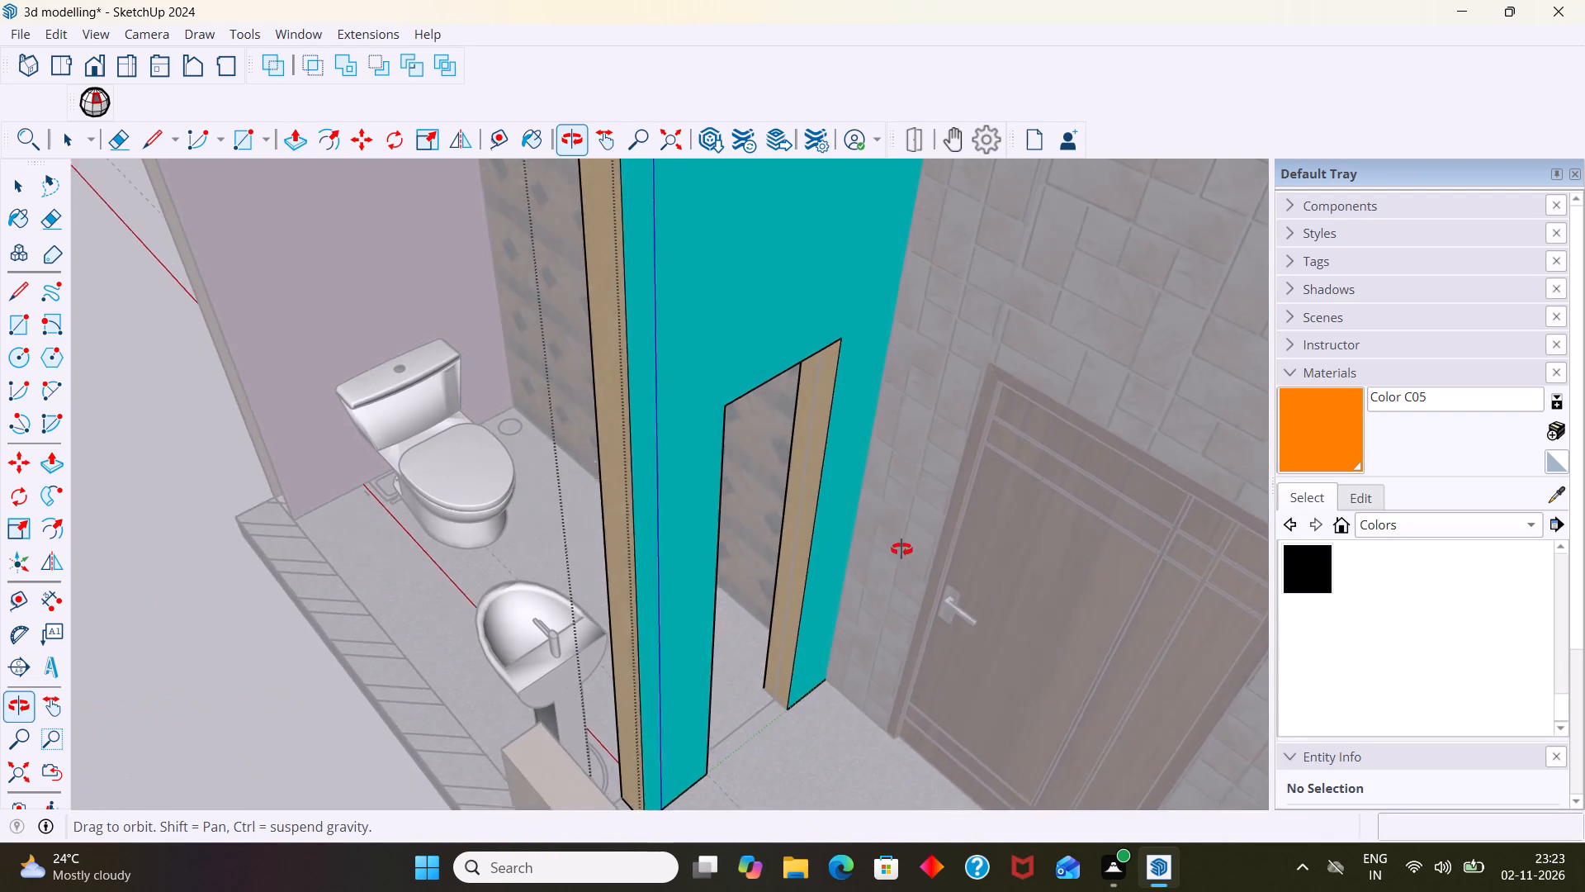
middle_drag(901, 549, 908, 547)
scroll(680, 595, up, 2)
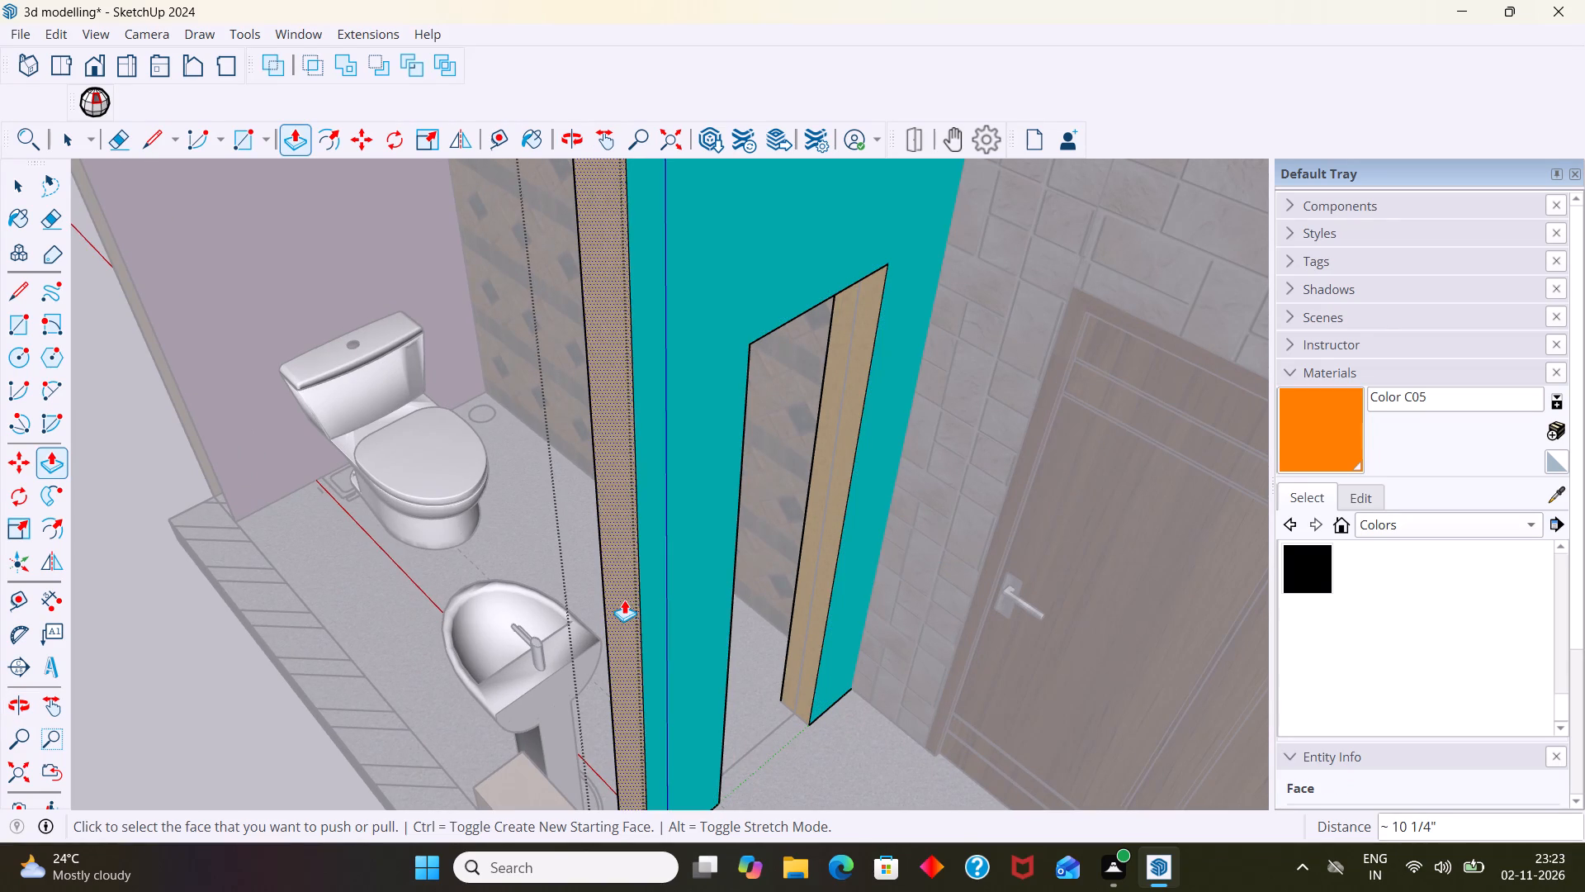
click(624, 600)
scroll(657, 594, down, 5)
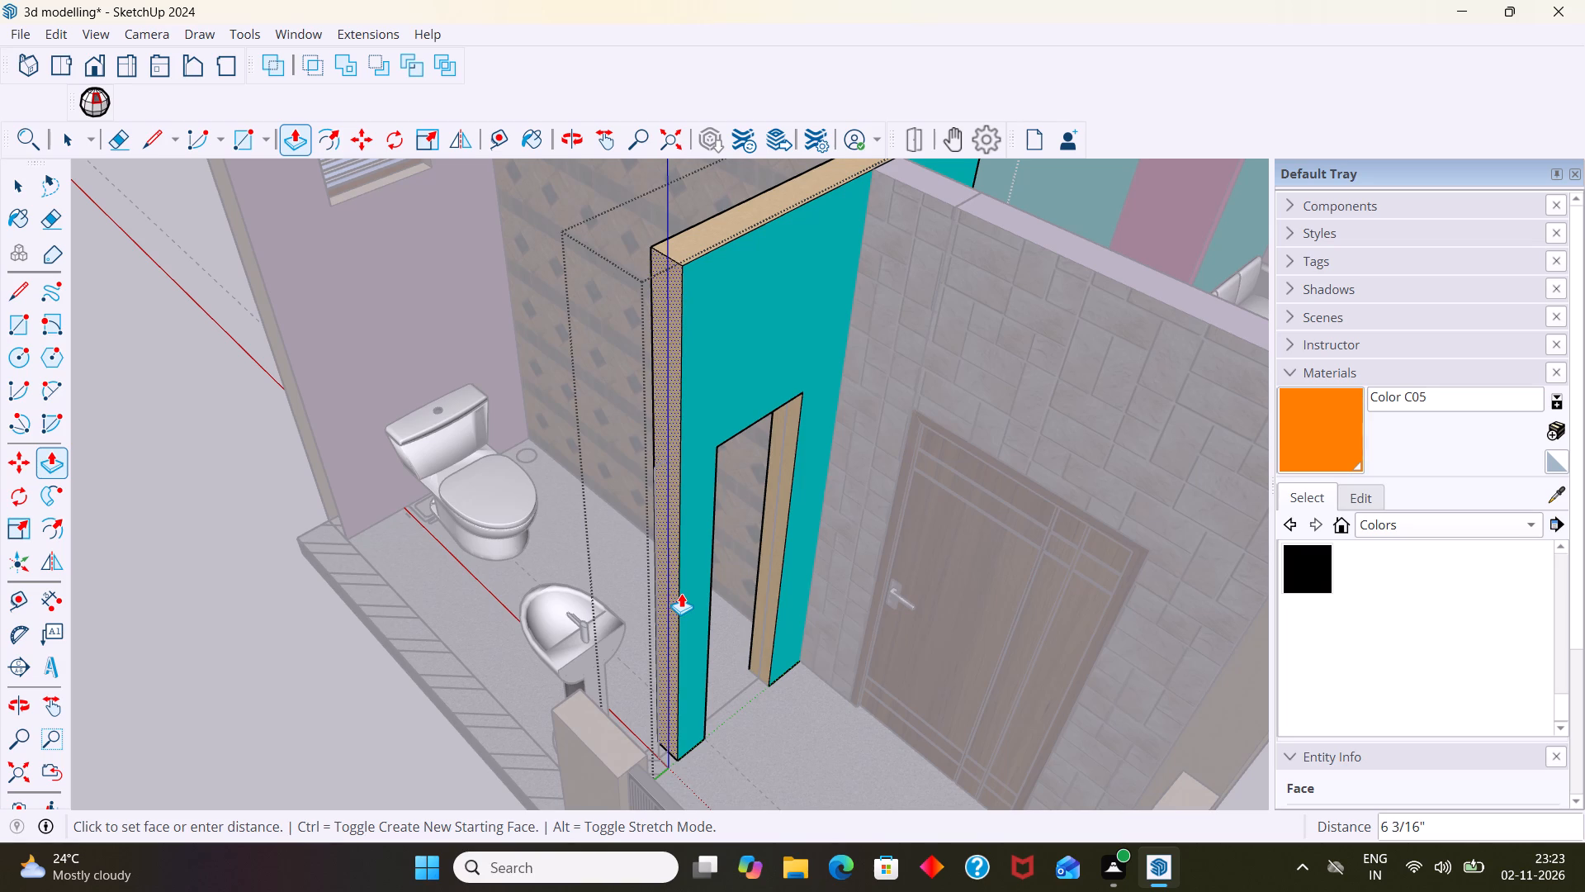
middle_drag(683, 597, 605, 724)
scroll(606, 724, up, 4)
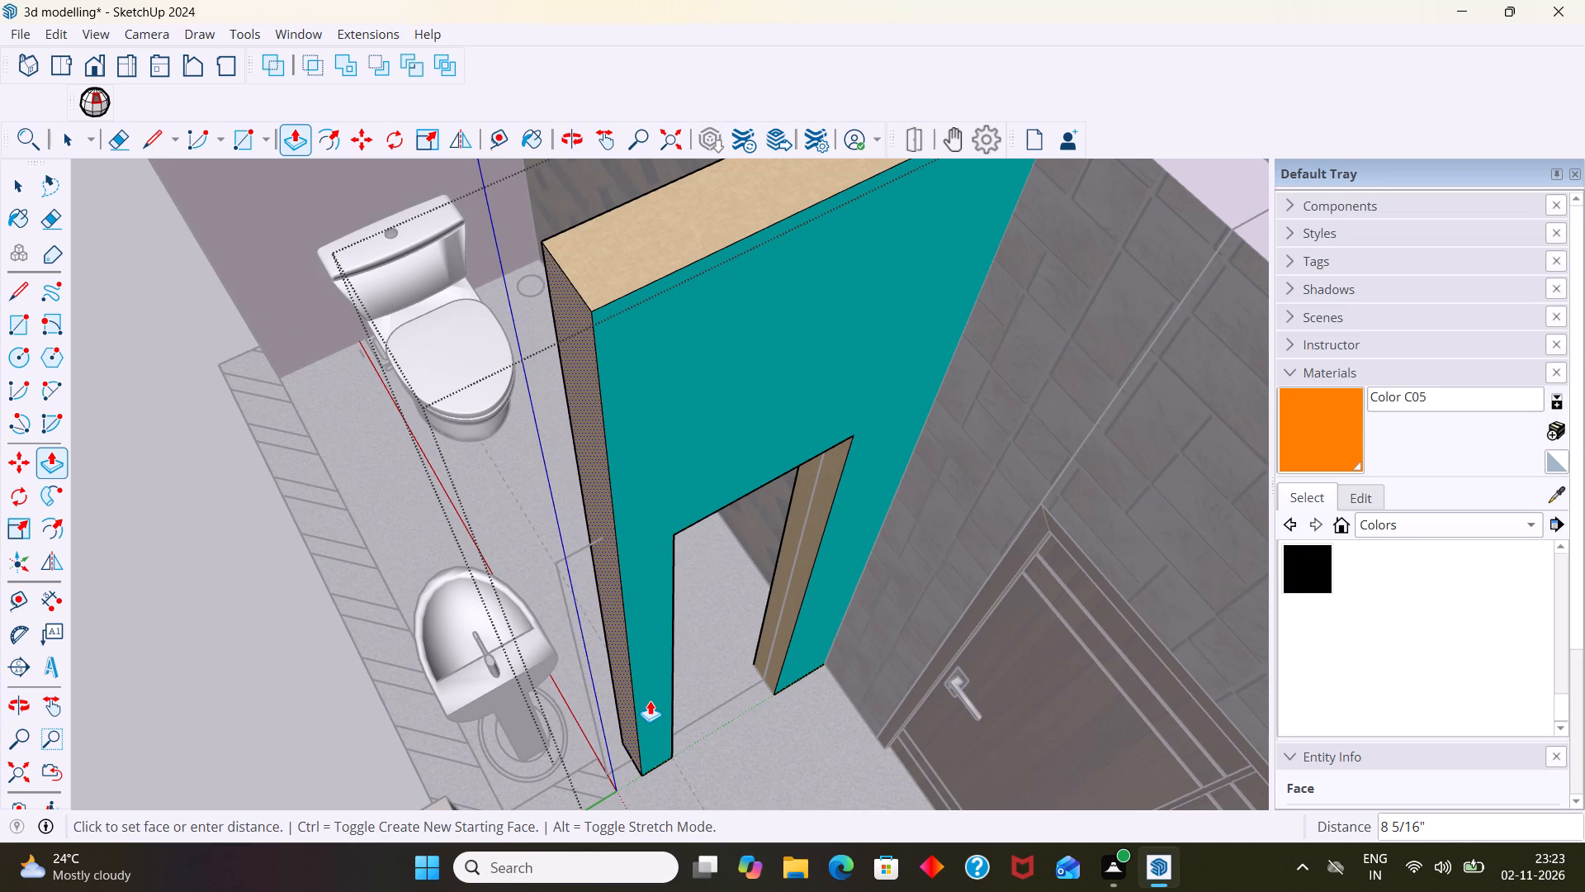
click(650, 700)
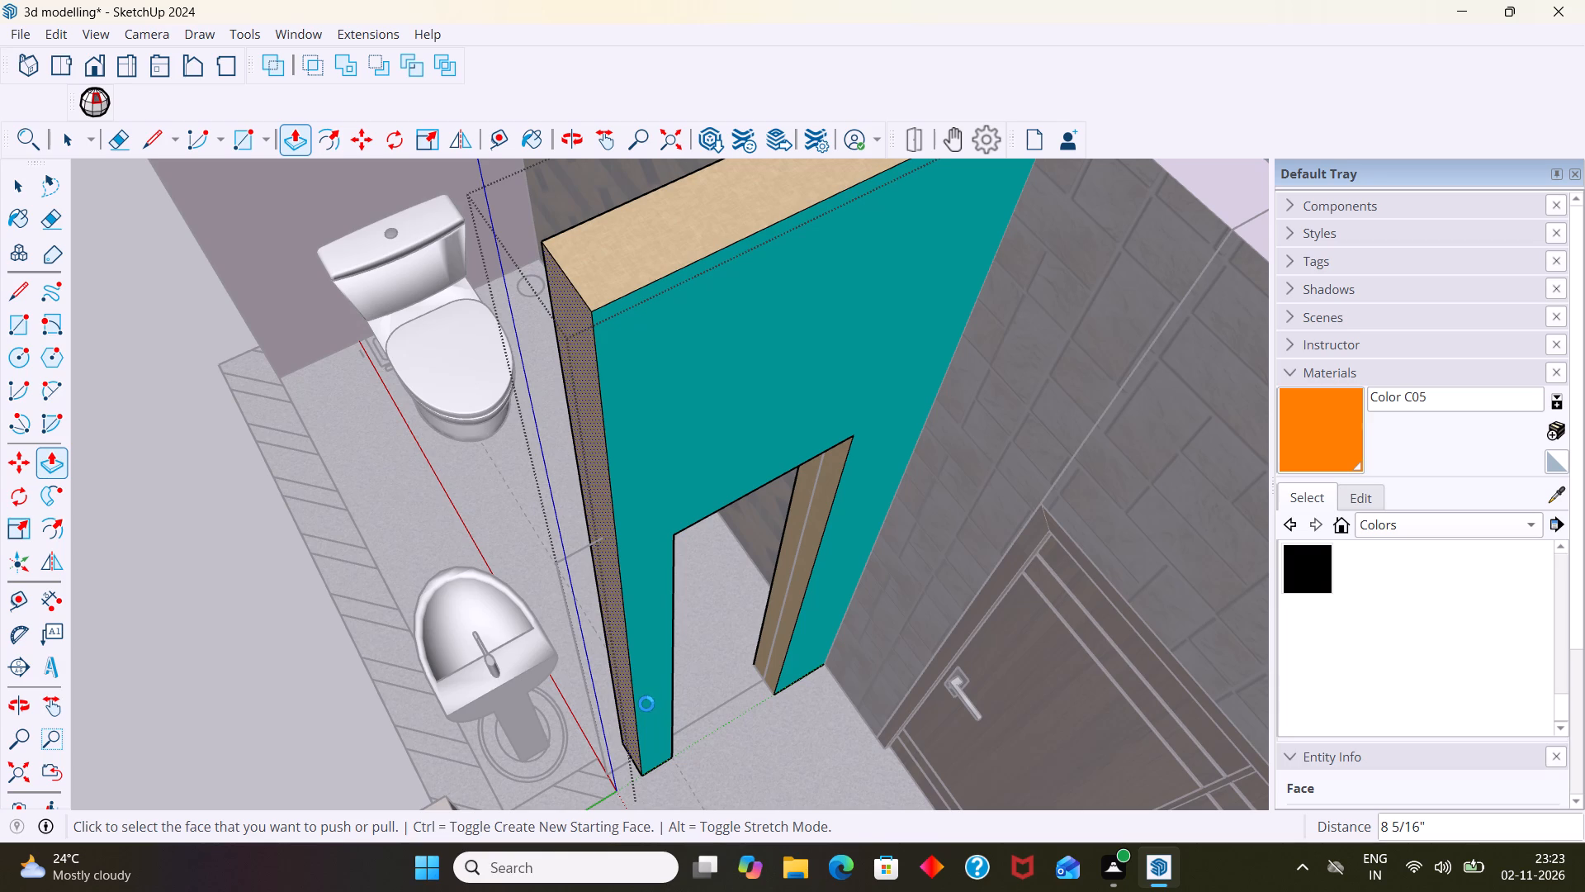
key(space)
scroll(657, 660, down, 10)
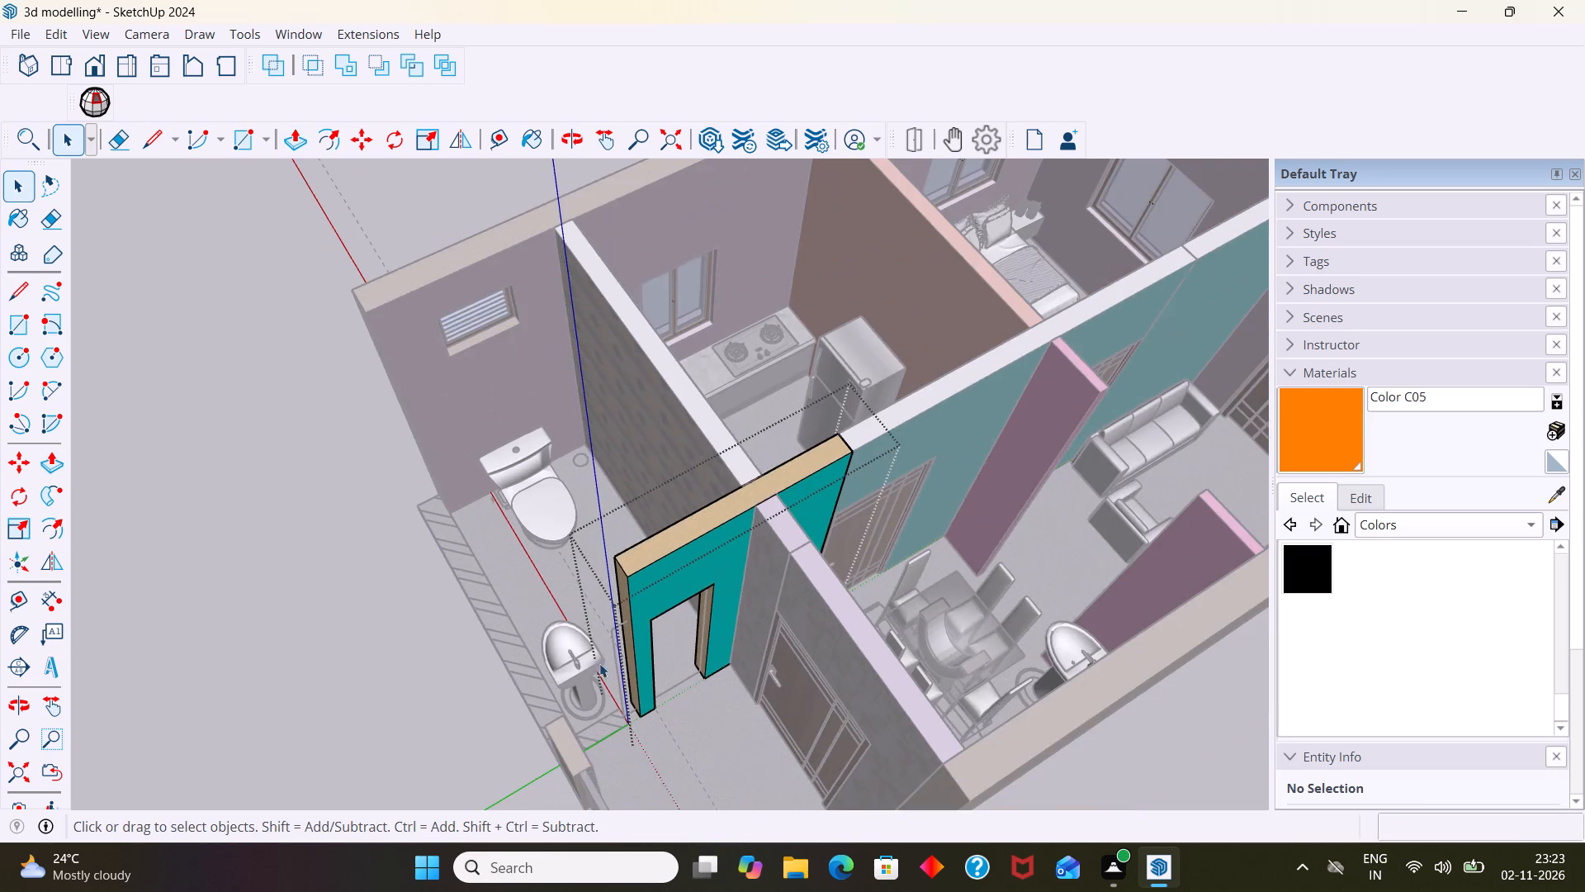
click(400, 668)
Delete the leftover horizontal and vertical edges floating in front of the toilet–porch partition's end.
scroll(404, 665, down, 2)
middle_drag(470, 669, 1169, 486)
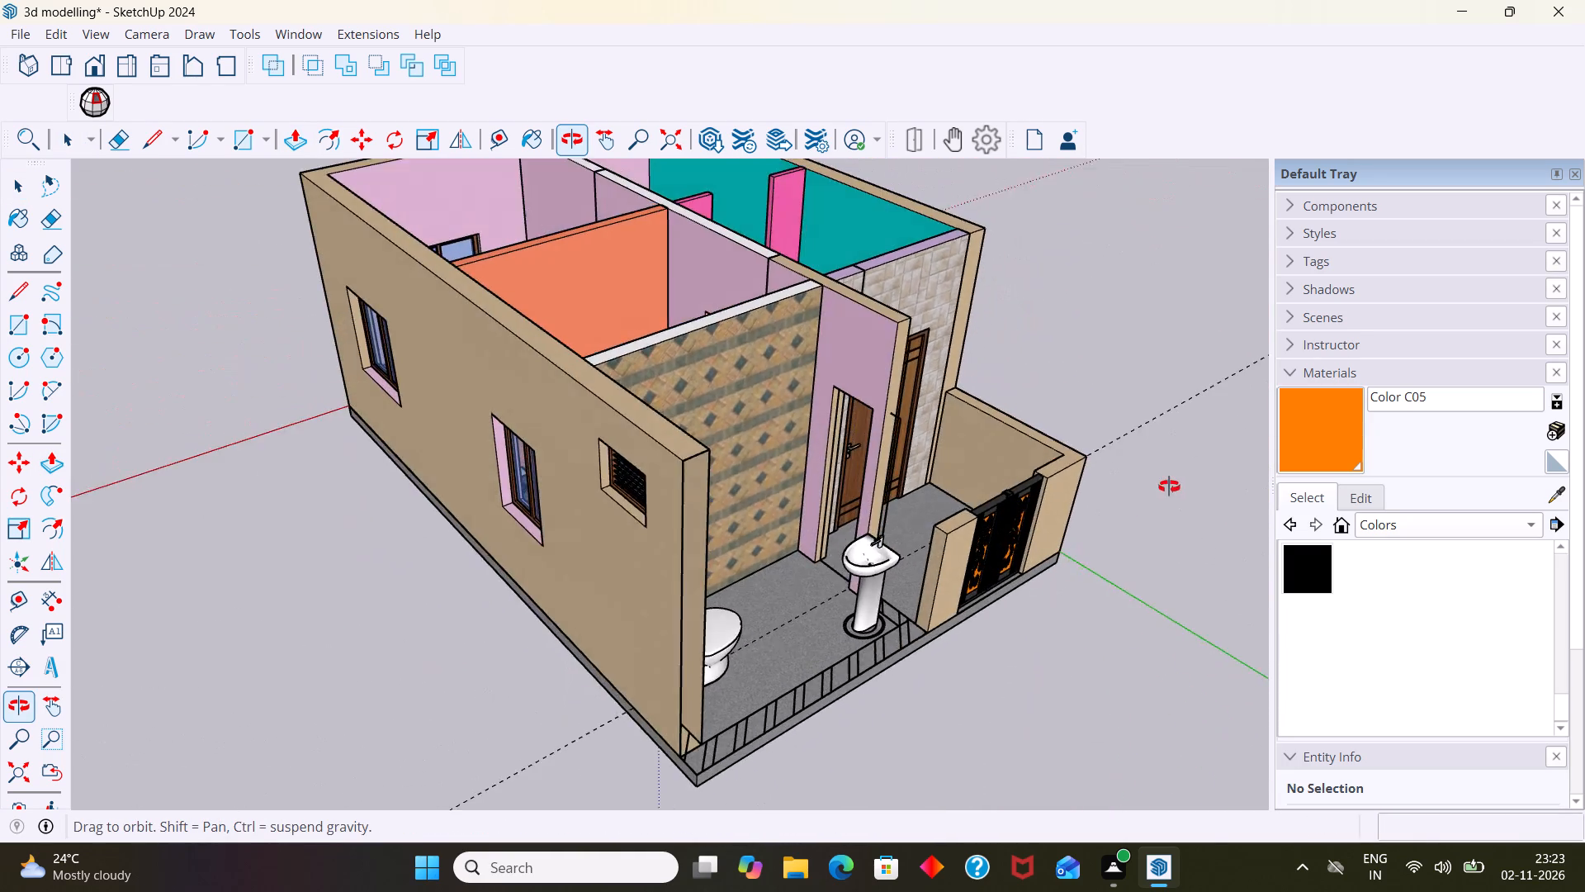
middle_drag(1169, 486, 1162, 482)
scroll(958, 430, up, 11)
middle_drag(839, 442, 989, 454)
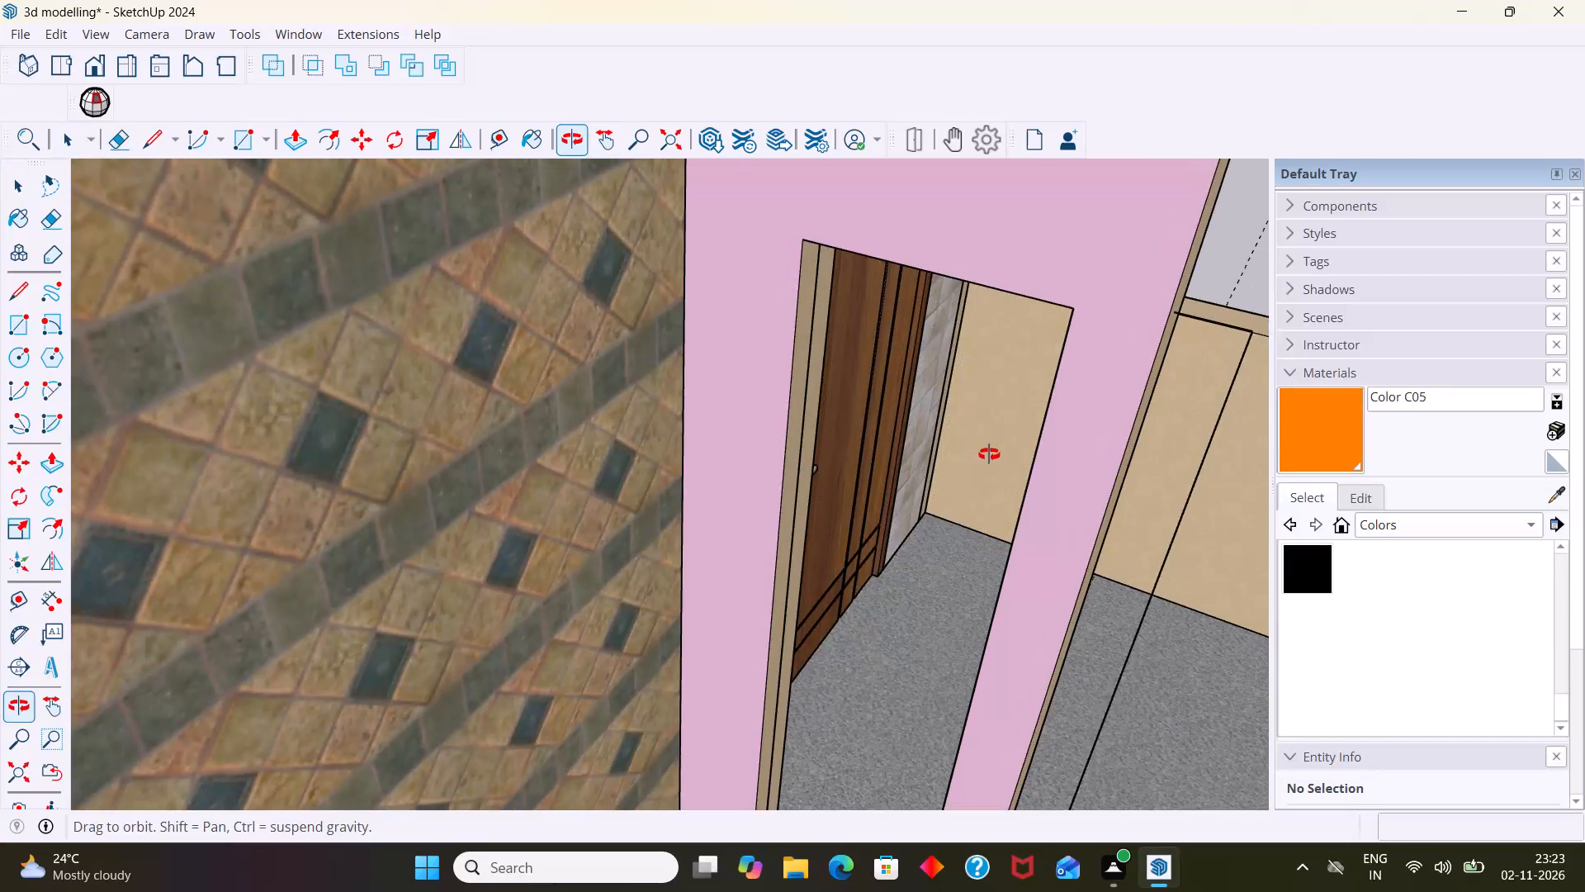
middle_drag(989, 454, 1034, 444)
scroll(1195, 341, down, 4)
shift+middle_drag(1223, 336, 798, 370)
scroll(863, 355, up, 3)
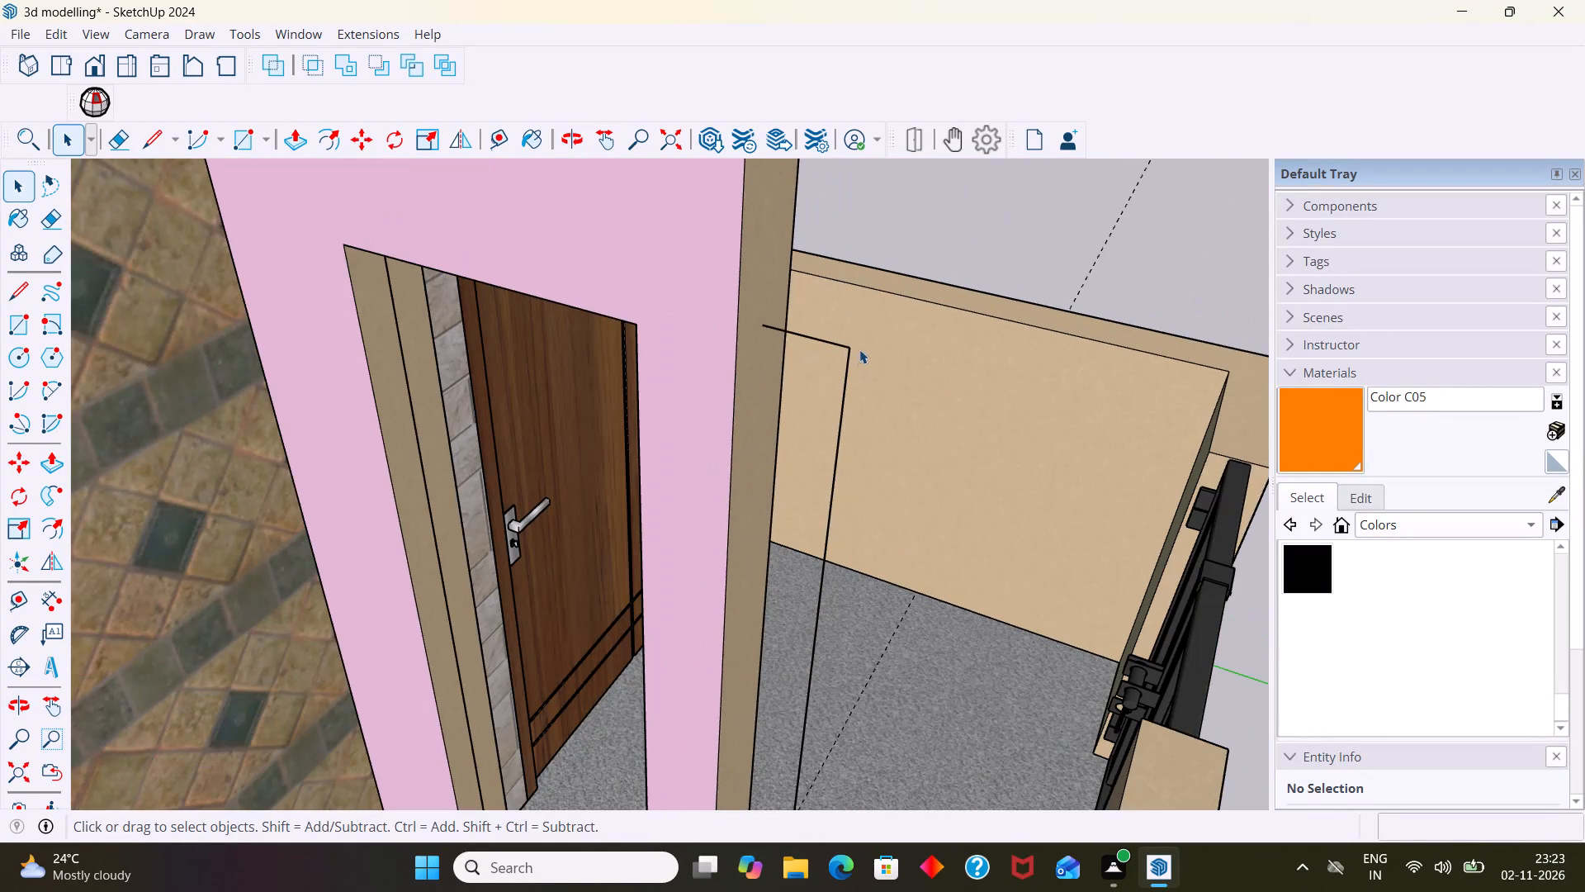
click(842, 344)
key(BackSpace)
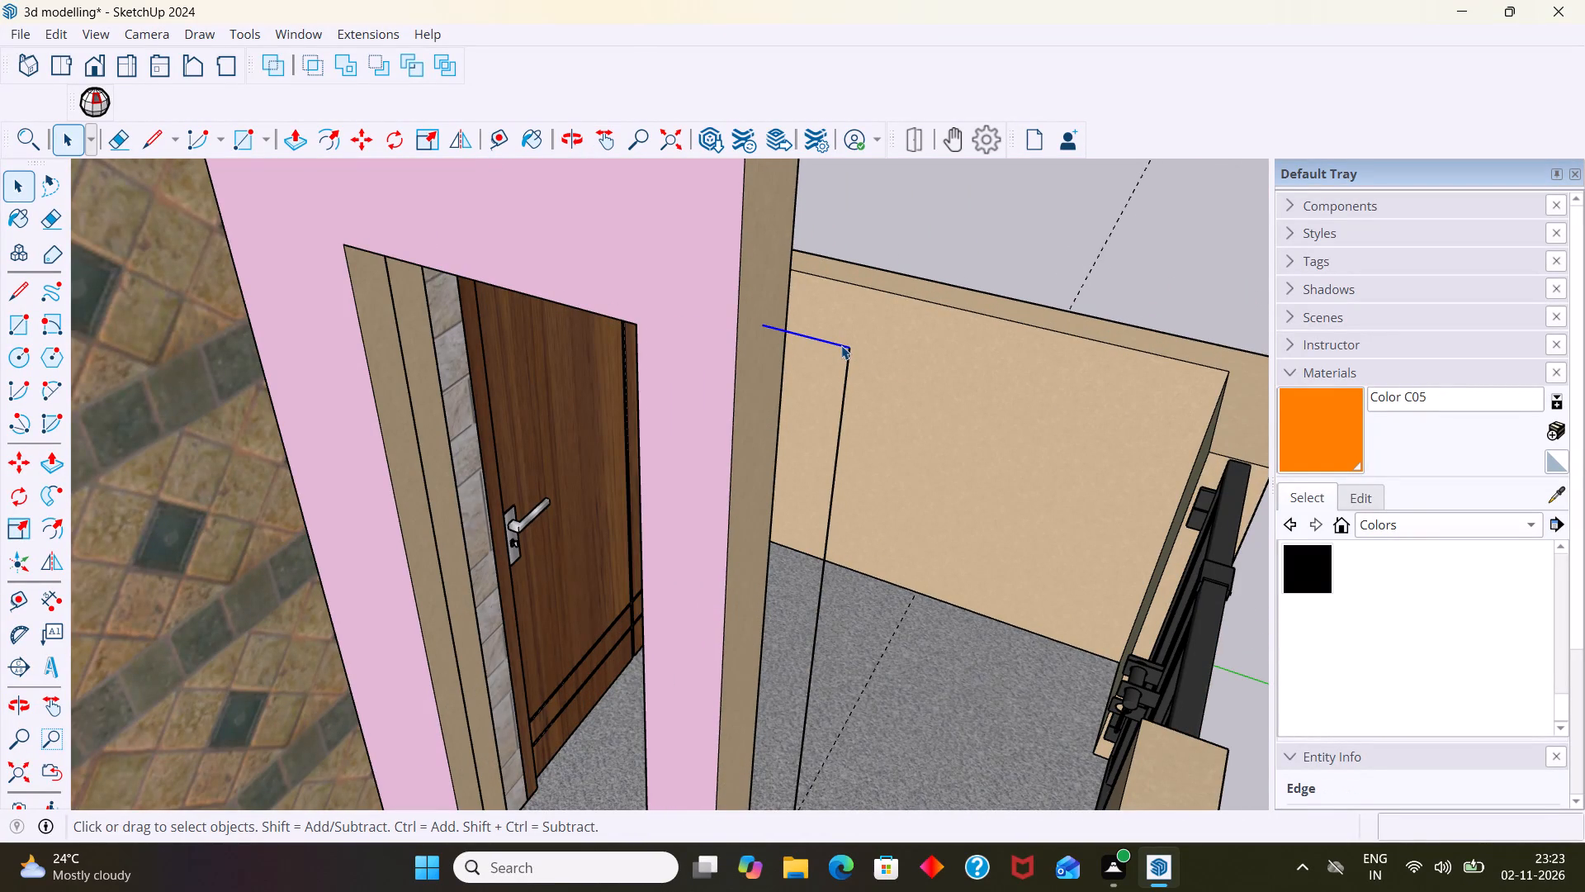
key(Delete)
click(849, 391)
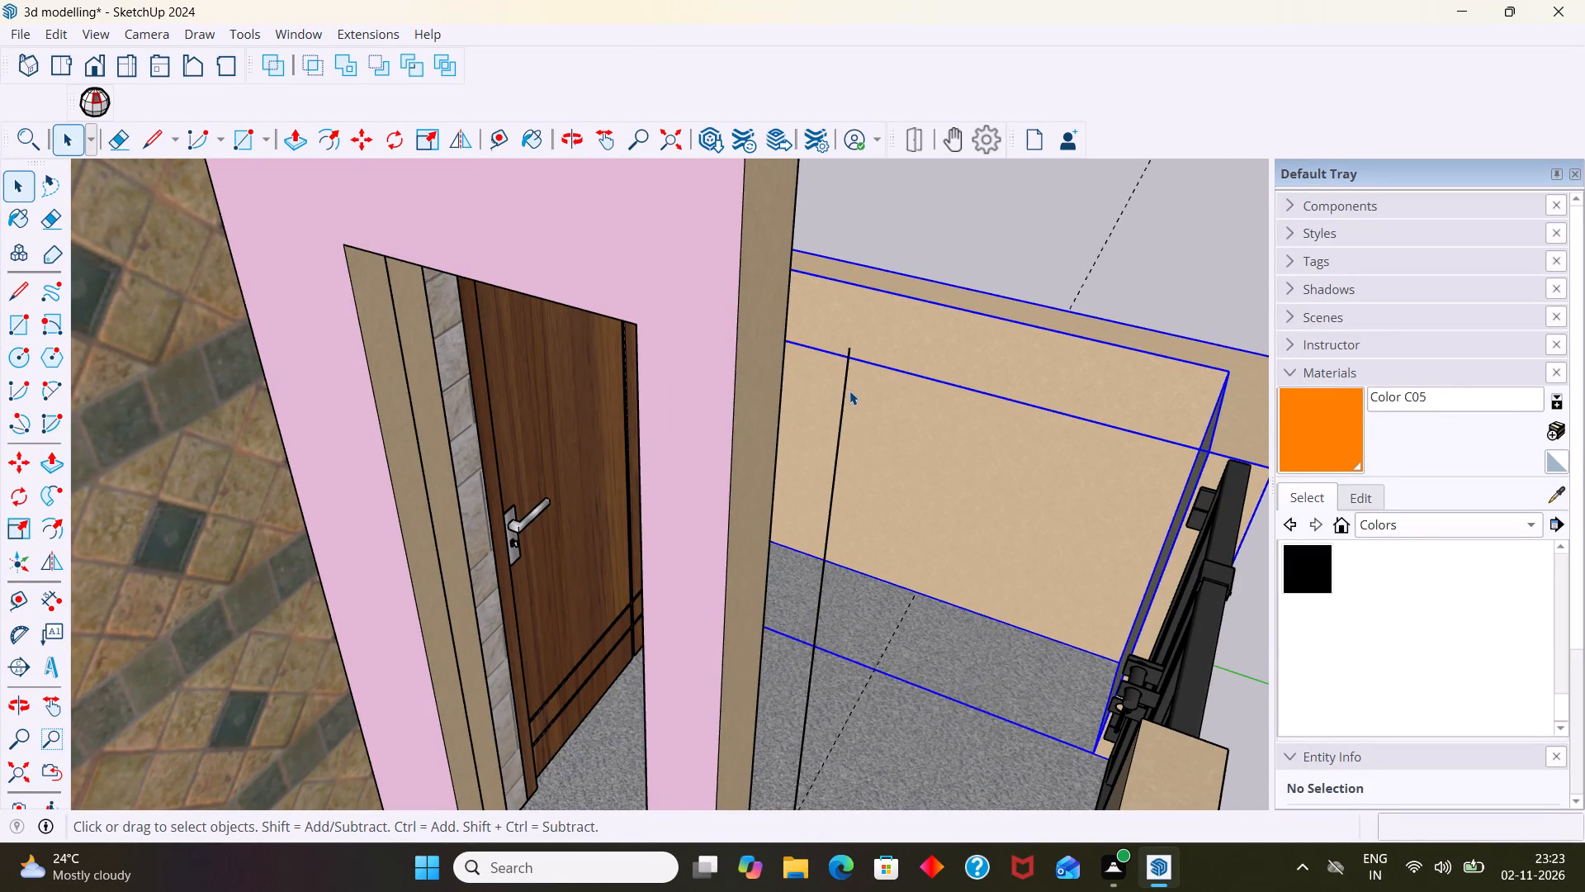
double_click(845, 401)
key(Delete)
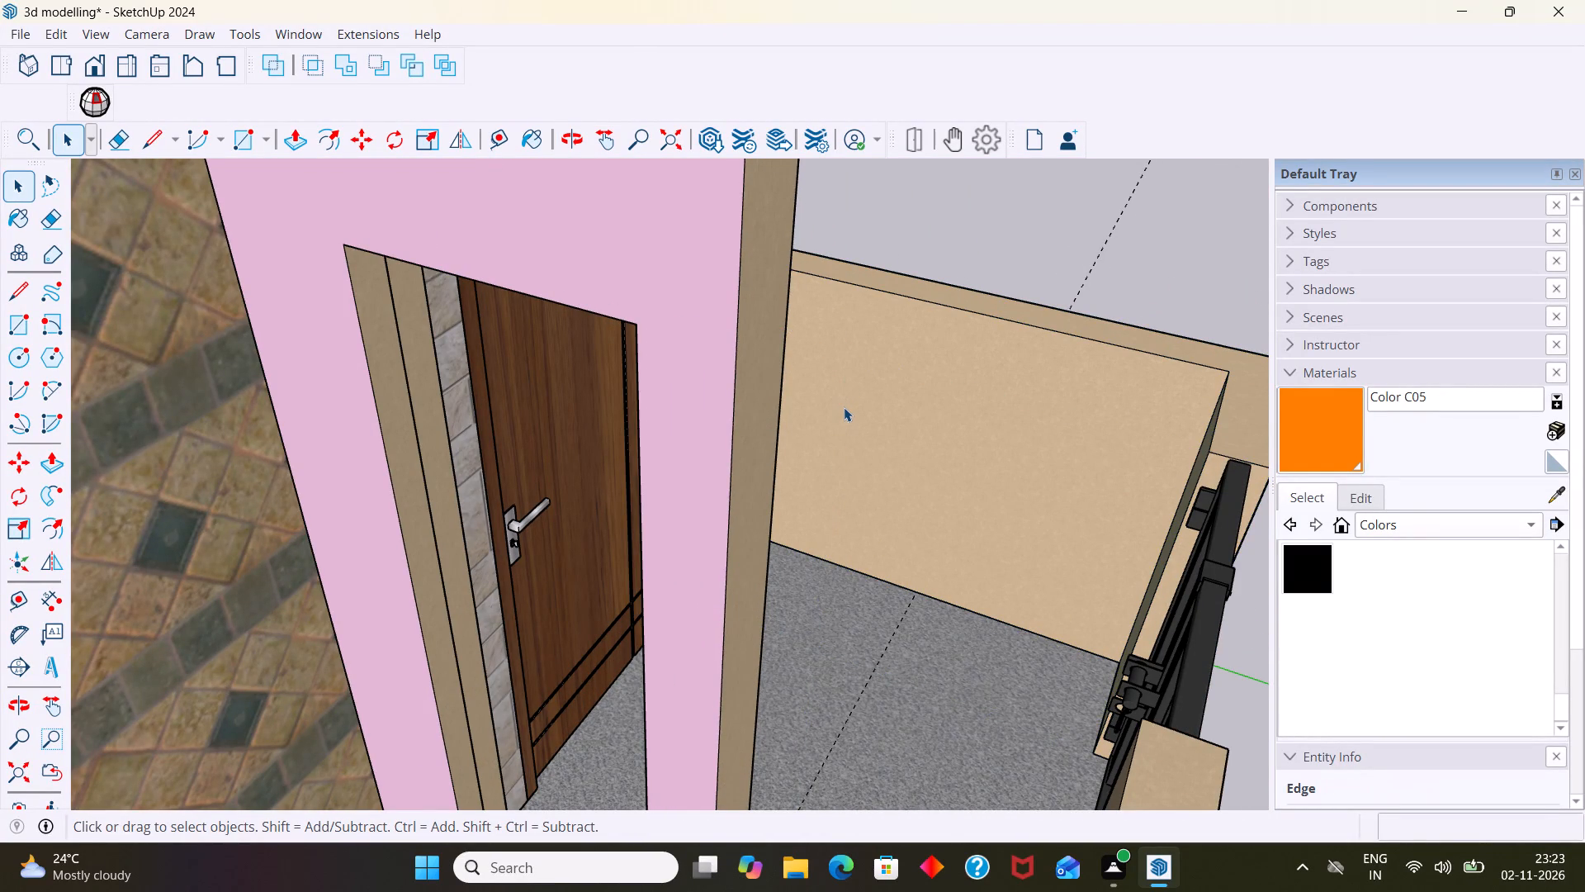
Examine the shortened toilet–porch partition, its narrowed door opening and the surrounding toilet and porch area from several angles.
scroll(832, 415, down, 9)
middle_drag(797, 510, 595, 521)
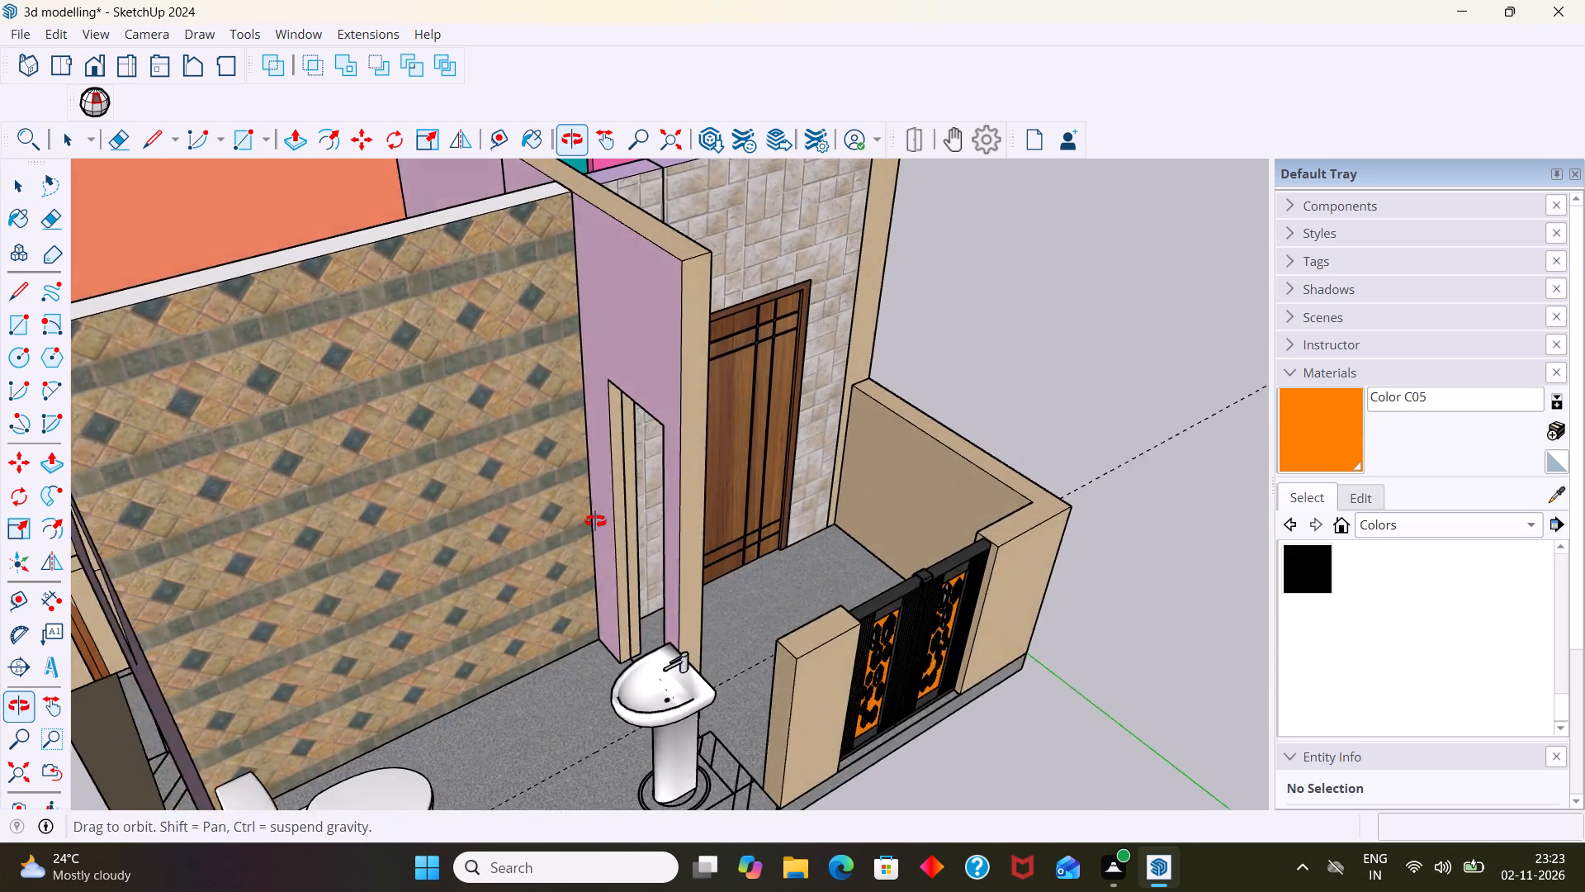
middle_drag(595, 521, 180, 529)
scroll(337, 472, up, 2)
middle_drag(409, 498, 180, 570)
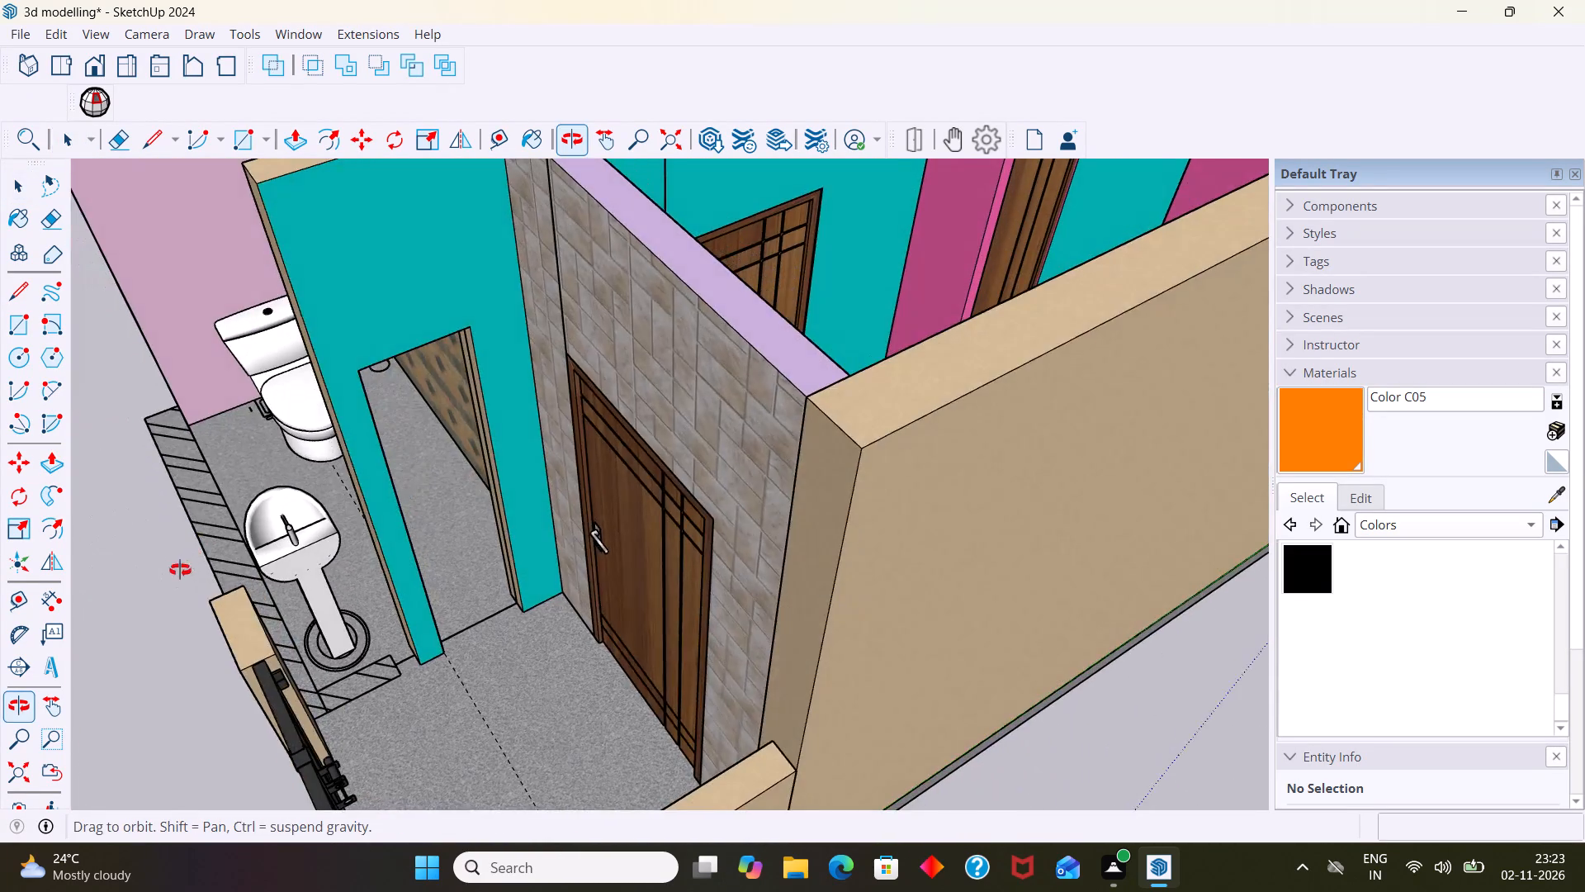
middle_drag(180, 570, 177, 572)
scroll(274, 607, up, 4)
scroll(436, 588, down, 5)
scroll(385, 579, up, 2)
middle_drag(390, 574, 420, 572)
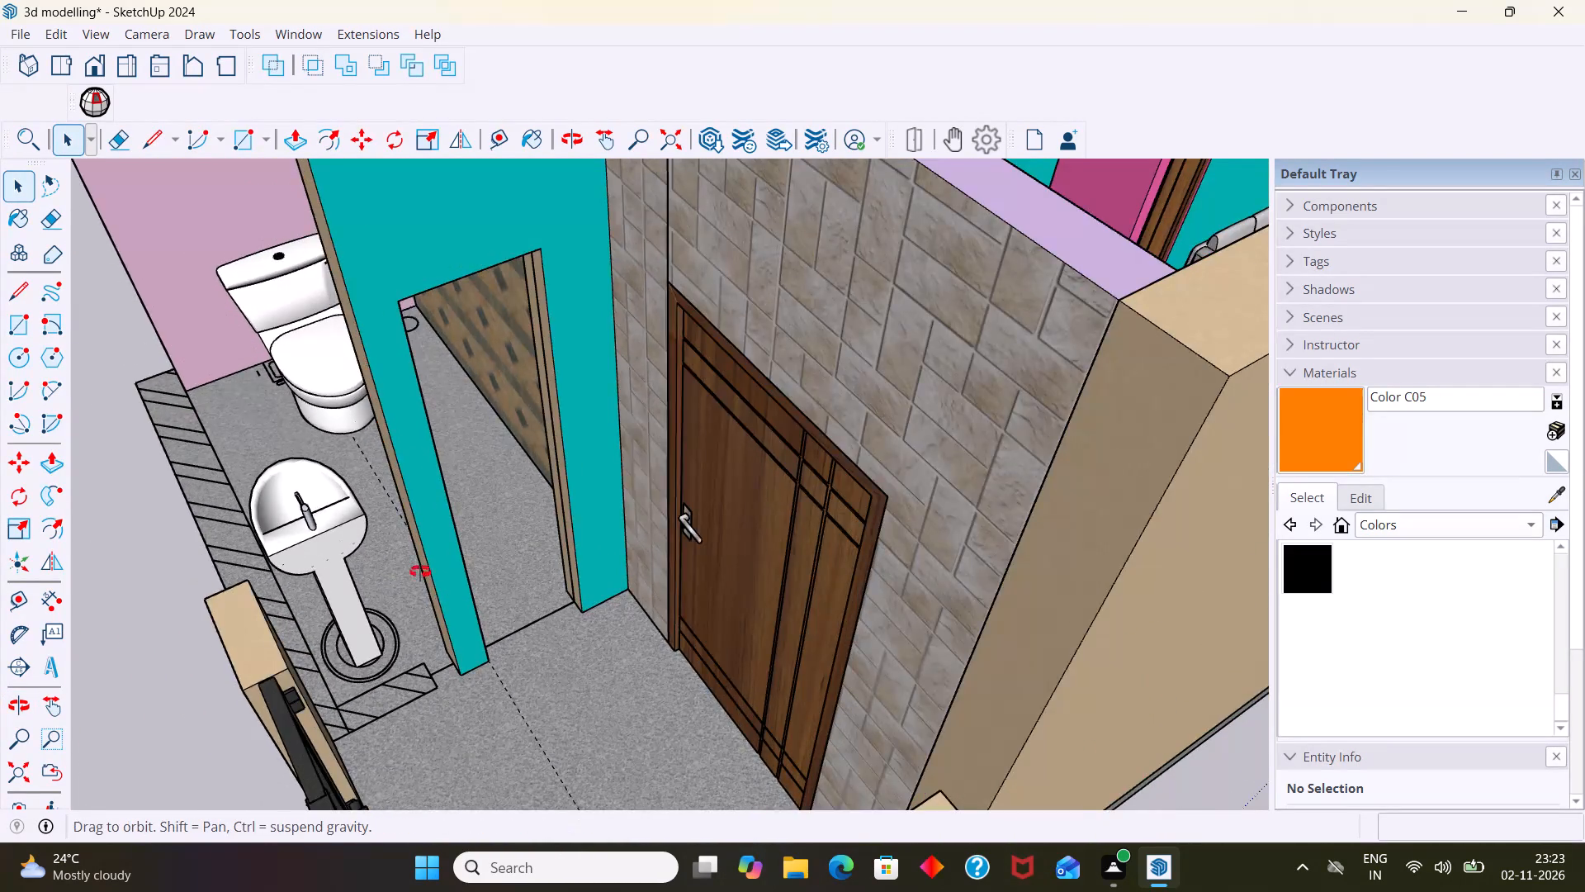
middle_drag(420, 572, 393, 631)
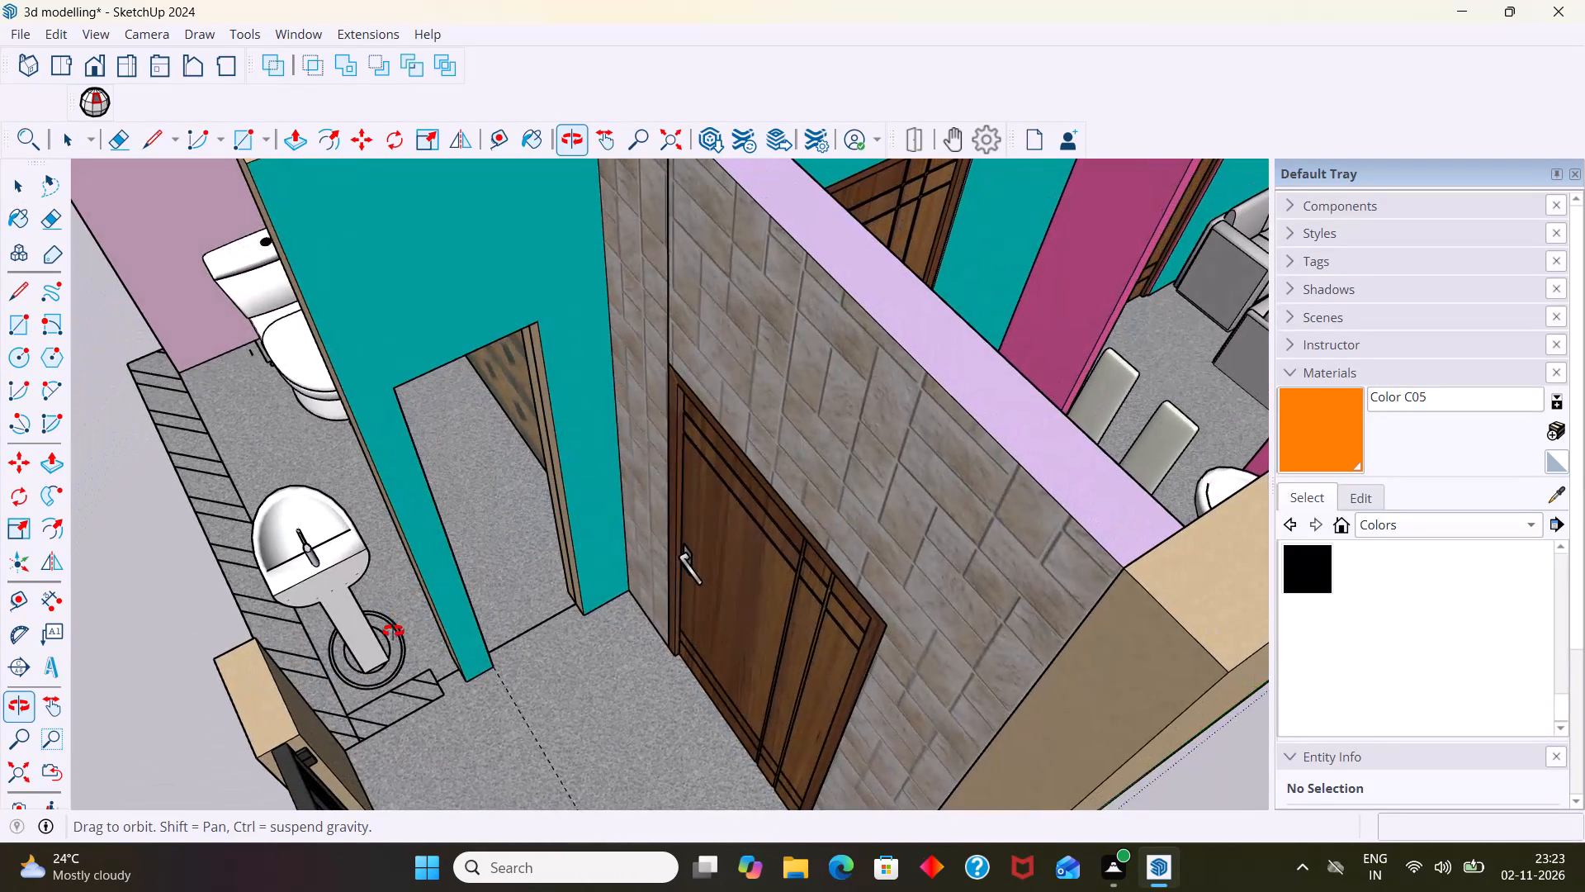
middle_drag(393, 631, 393, 628)
scroll(336, 581, up, 3)
scroll(335, 574, down, 5)
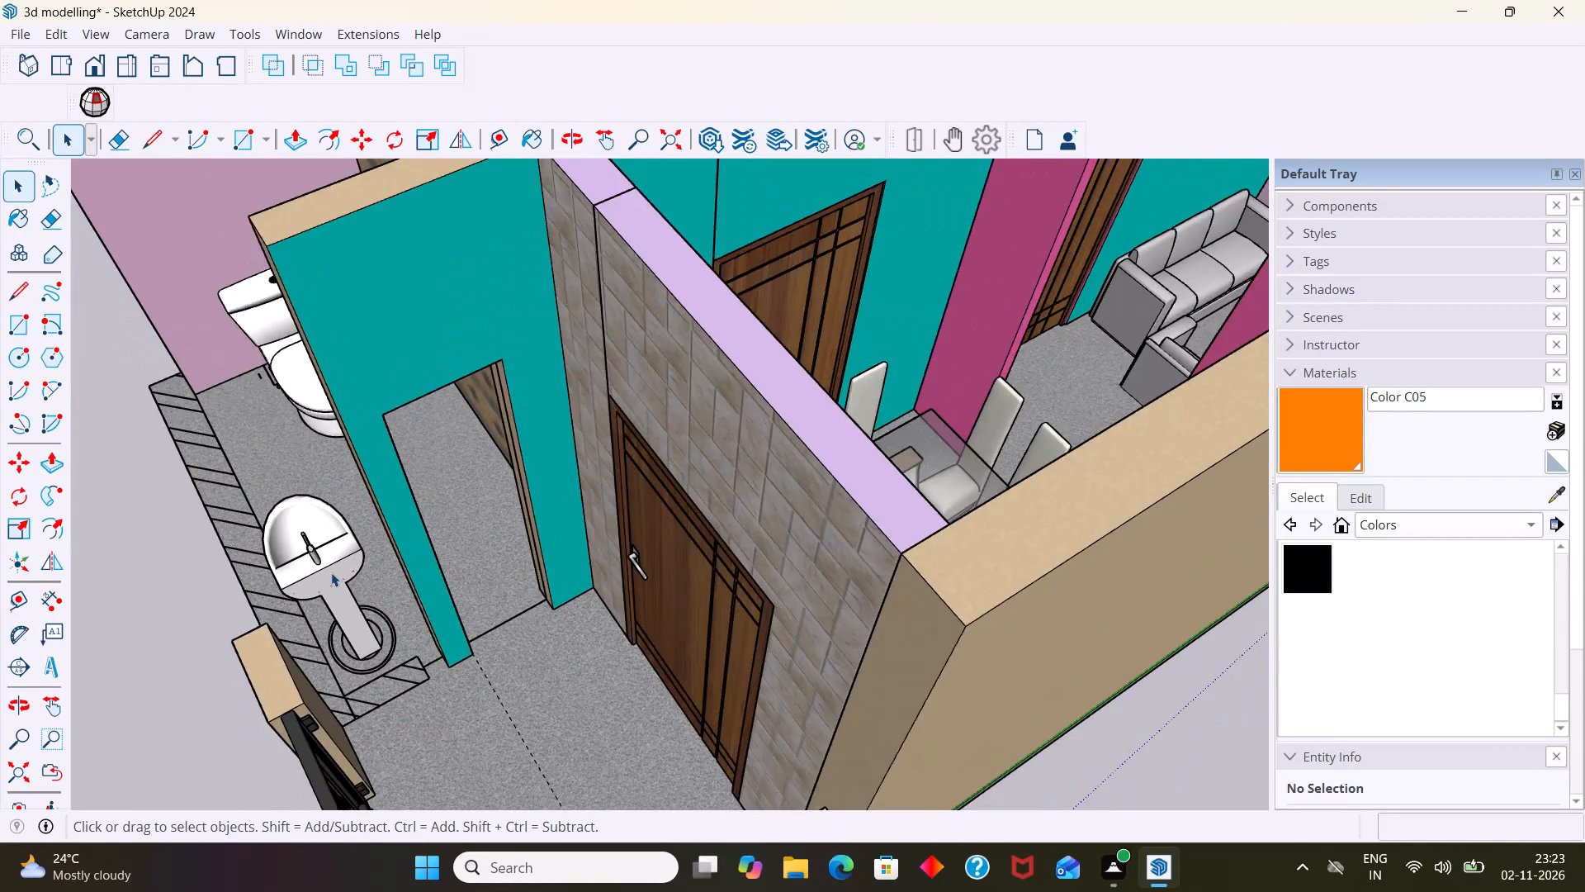
scroll(331, 572, down, 3)
middle_drag(343, 569, 626, 553)
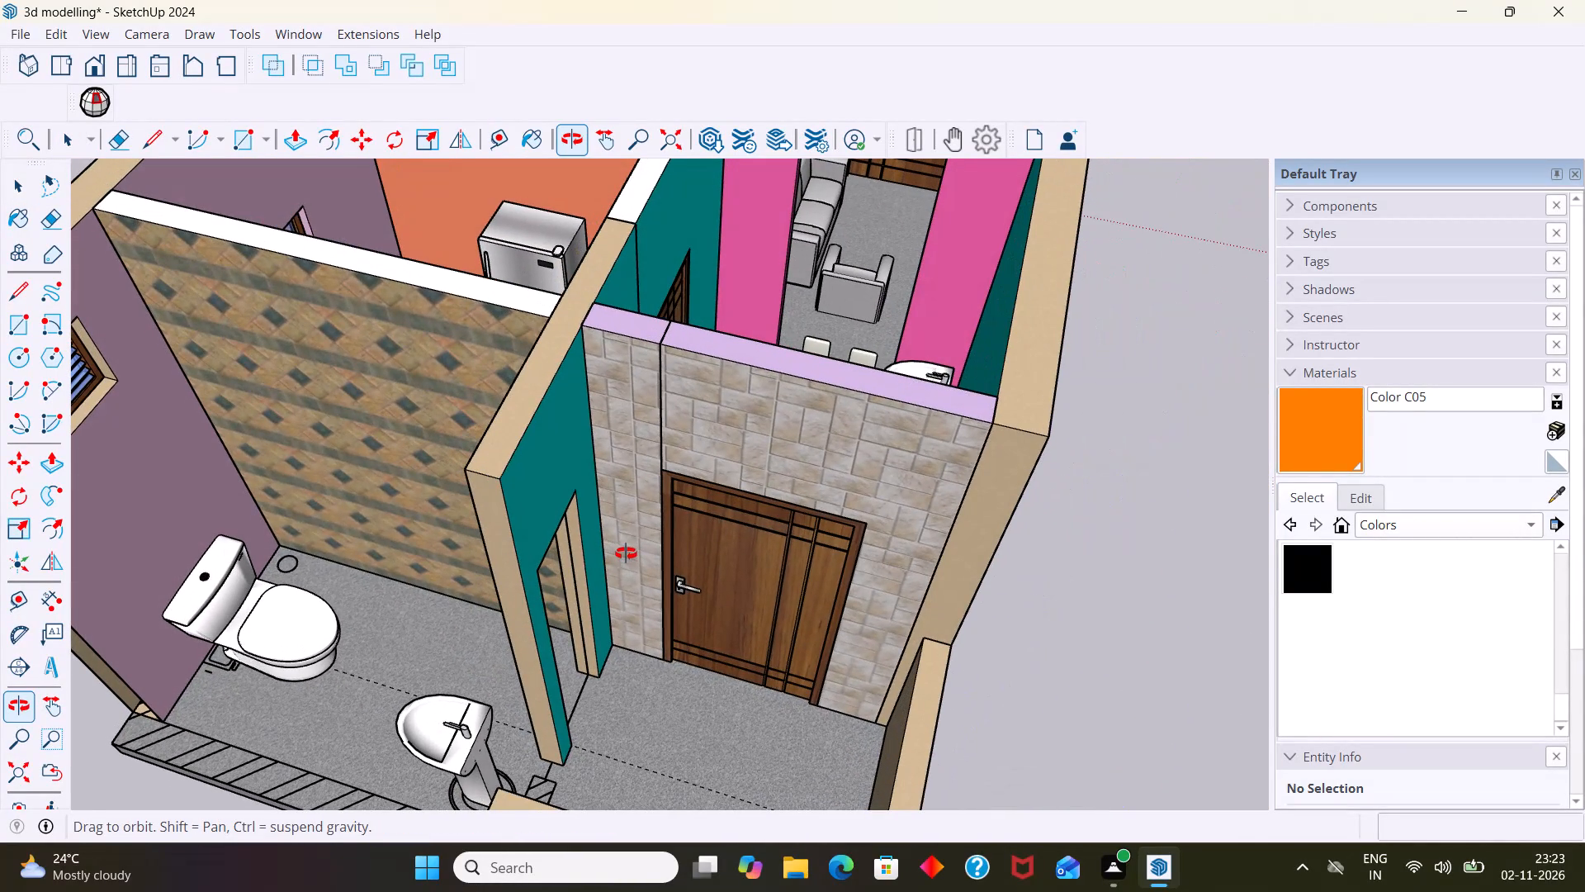
middle_drag(626, 553, 833, 523)
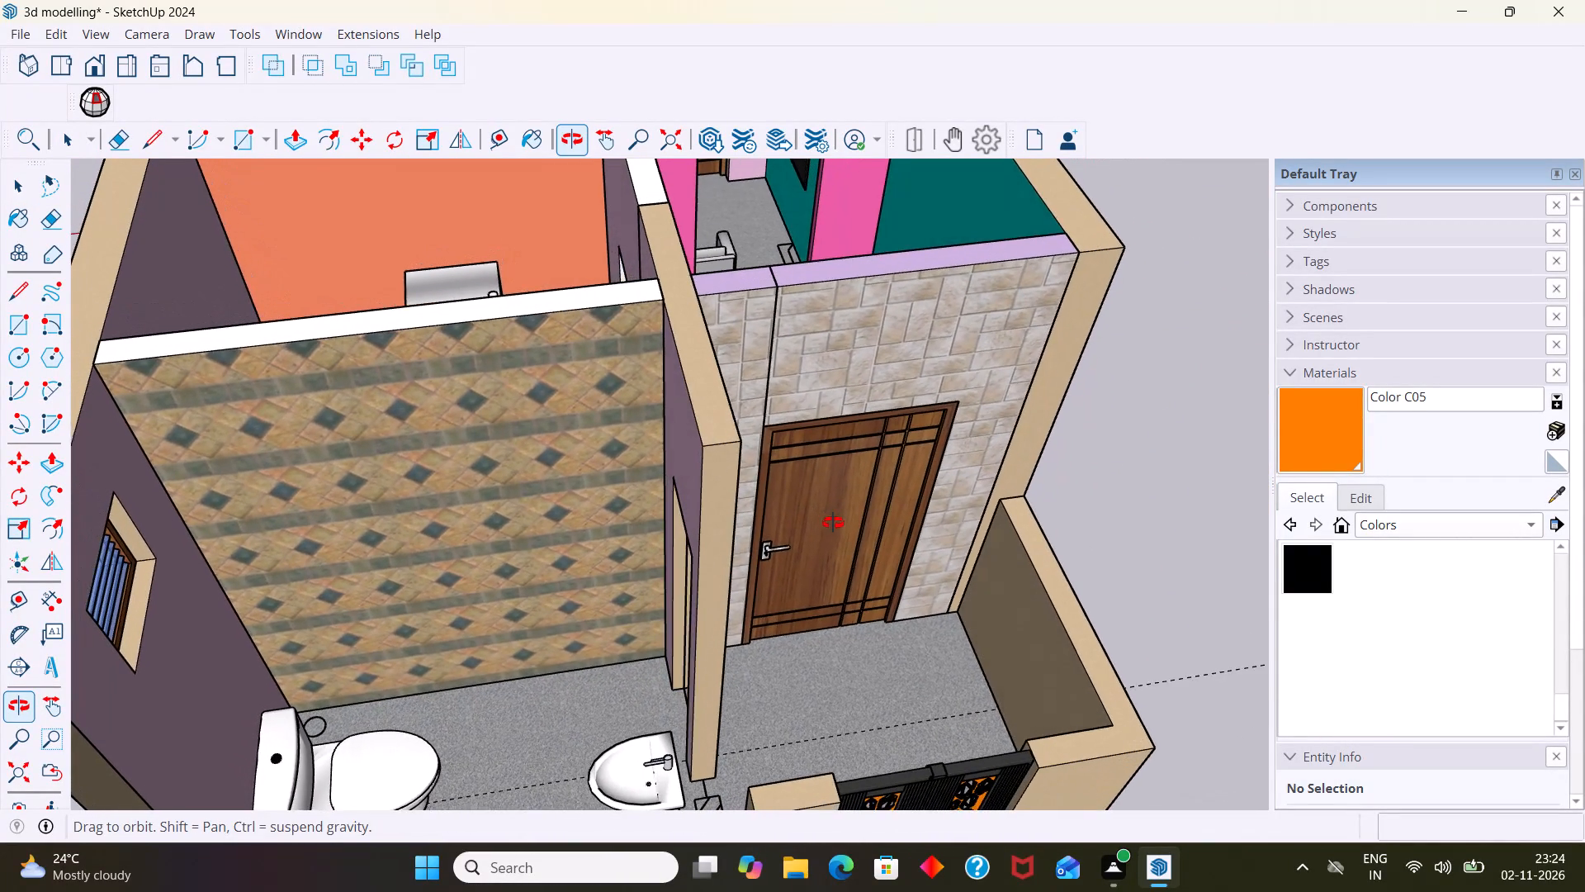
middle_drag(833, 523, 730, 533)
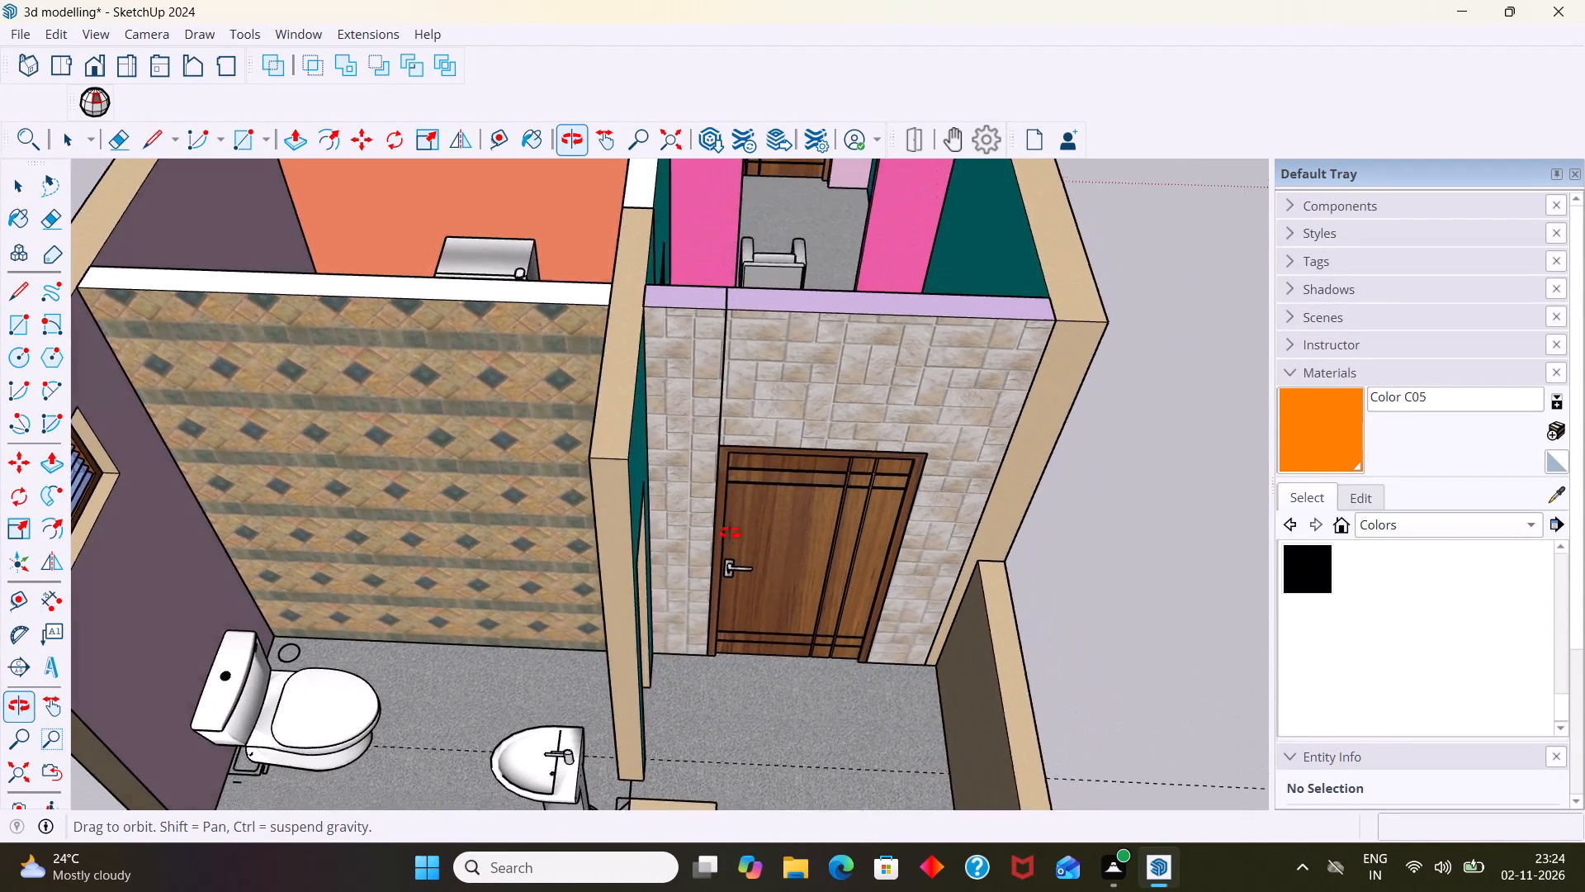
middle_drag(730, 533, 710, 536)
scroll(601, 679, down, 3)
scroll(569, 704, up, 4)
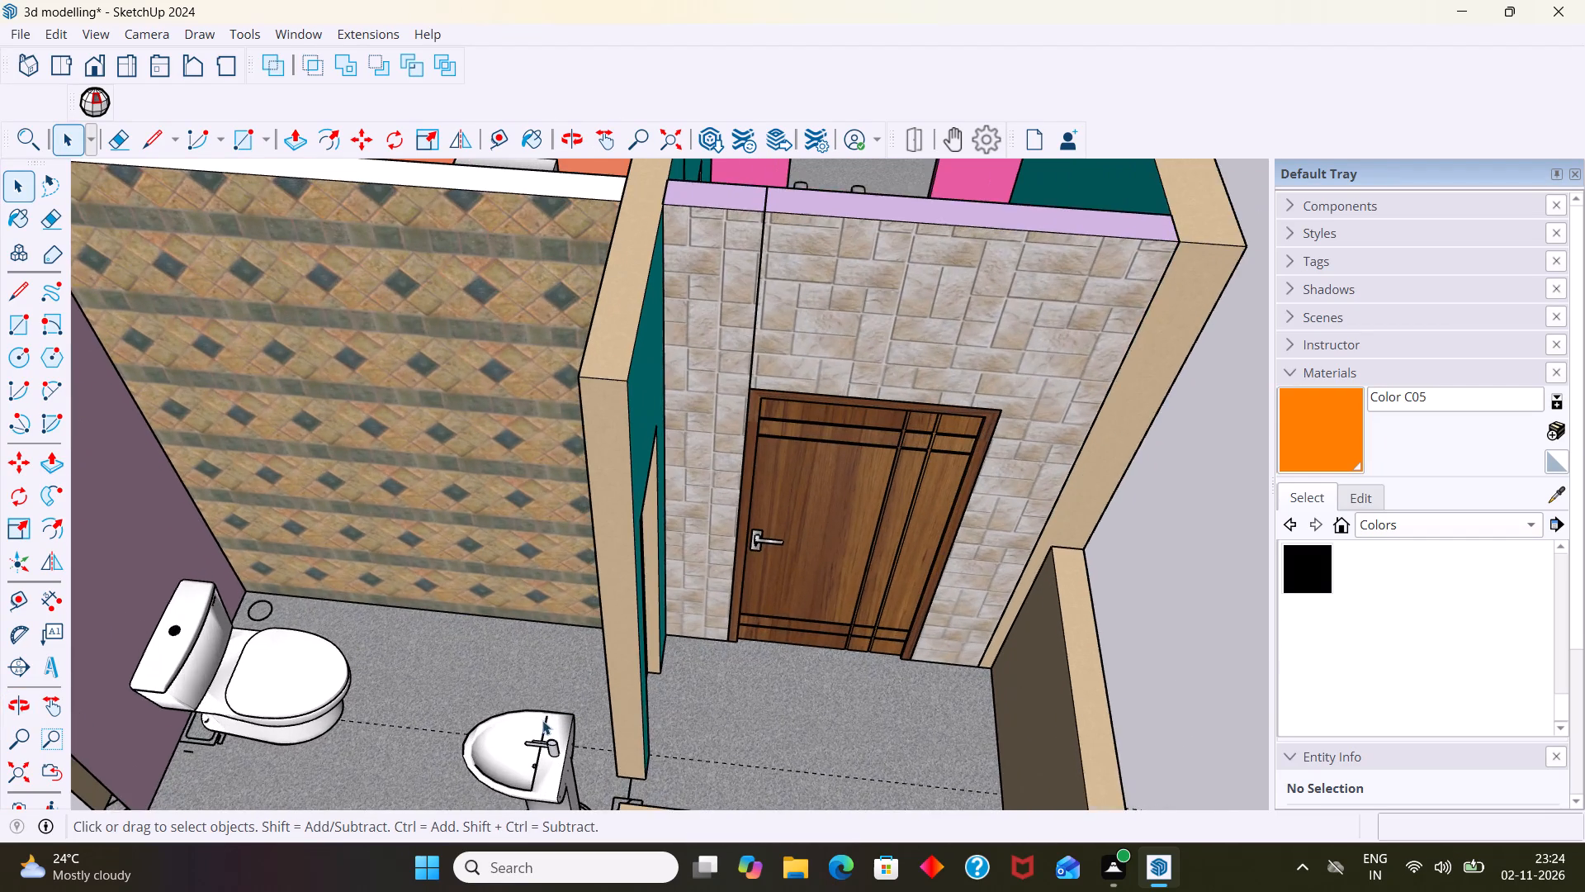
scroll(542, 718, down, 3)
Move the toilet's washbasin about 3' 4 7/8" back from the open front toward the tiled wall, beside the partition's door opening.
click(542, 729)
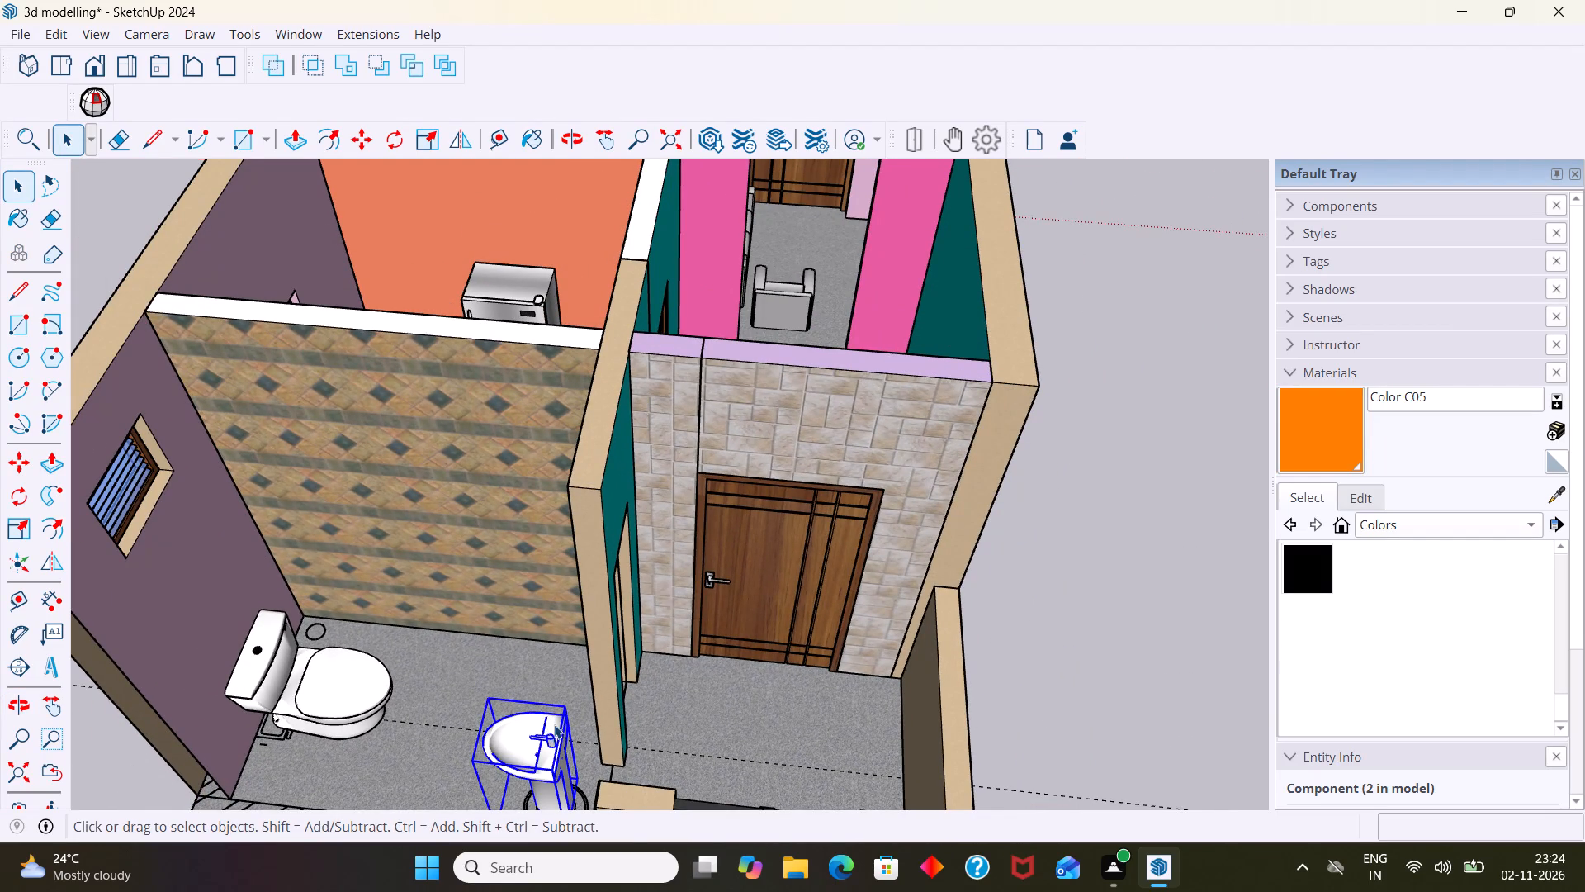
key(m)
scroll(532, 671, down, 3)
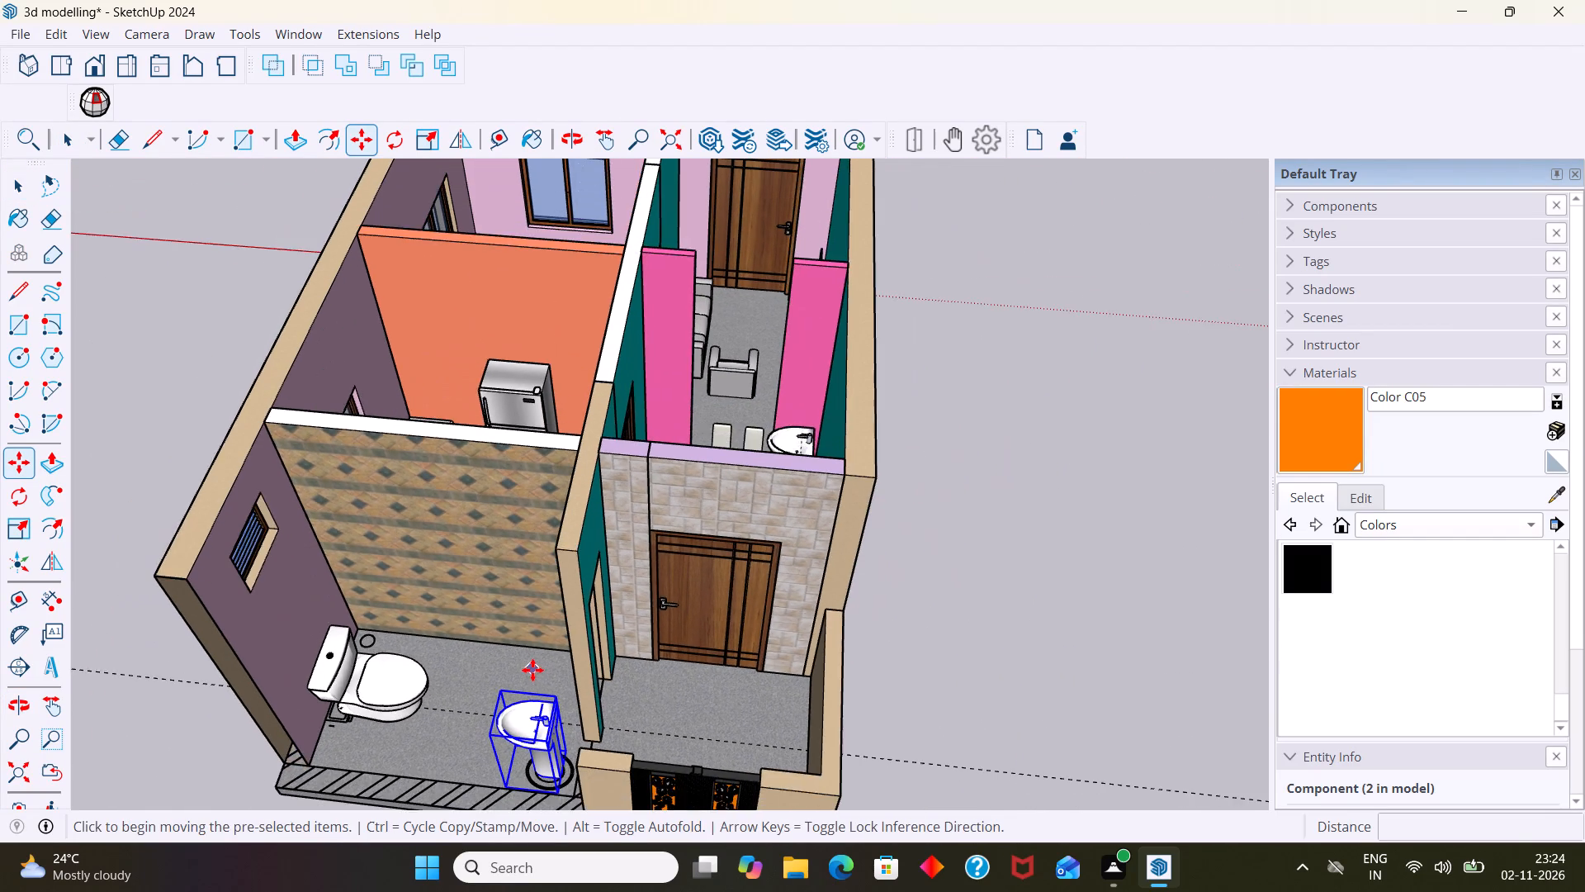
middle_drag(534, 668, 539, 458)
scroll(538, 519, up, 5)
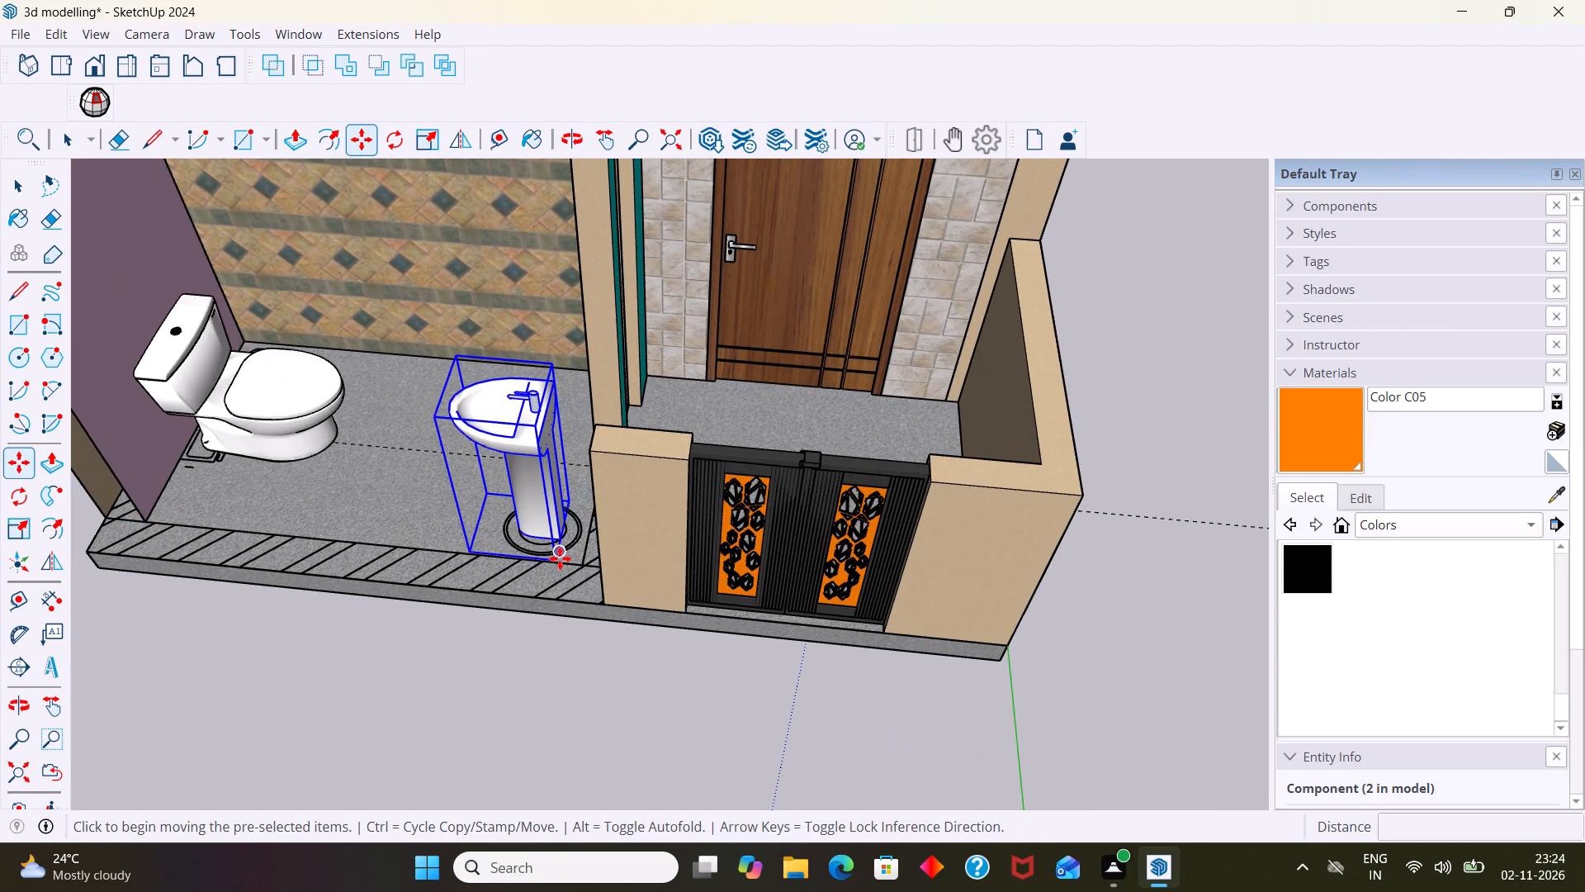
click(560, 558)
scroll(547, 443, up, 3)
middle_drag(554, 443, 805, 555)
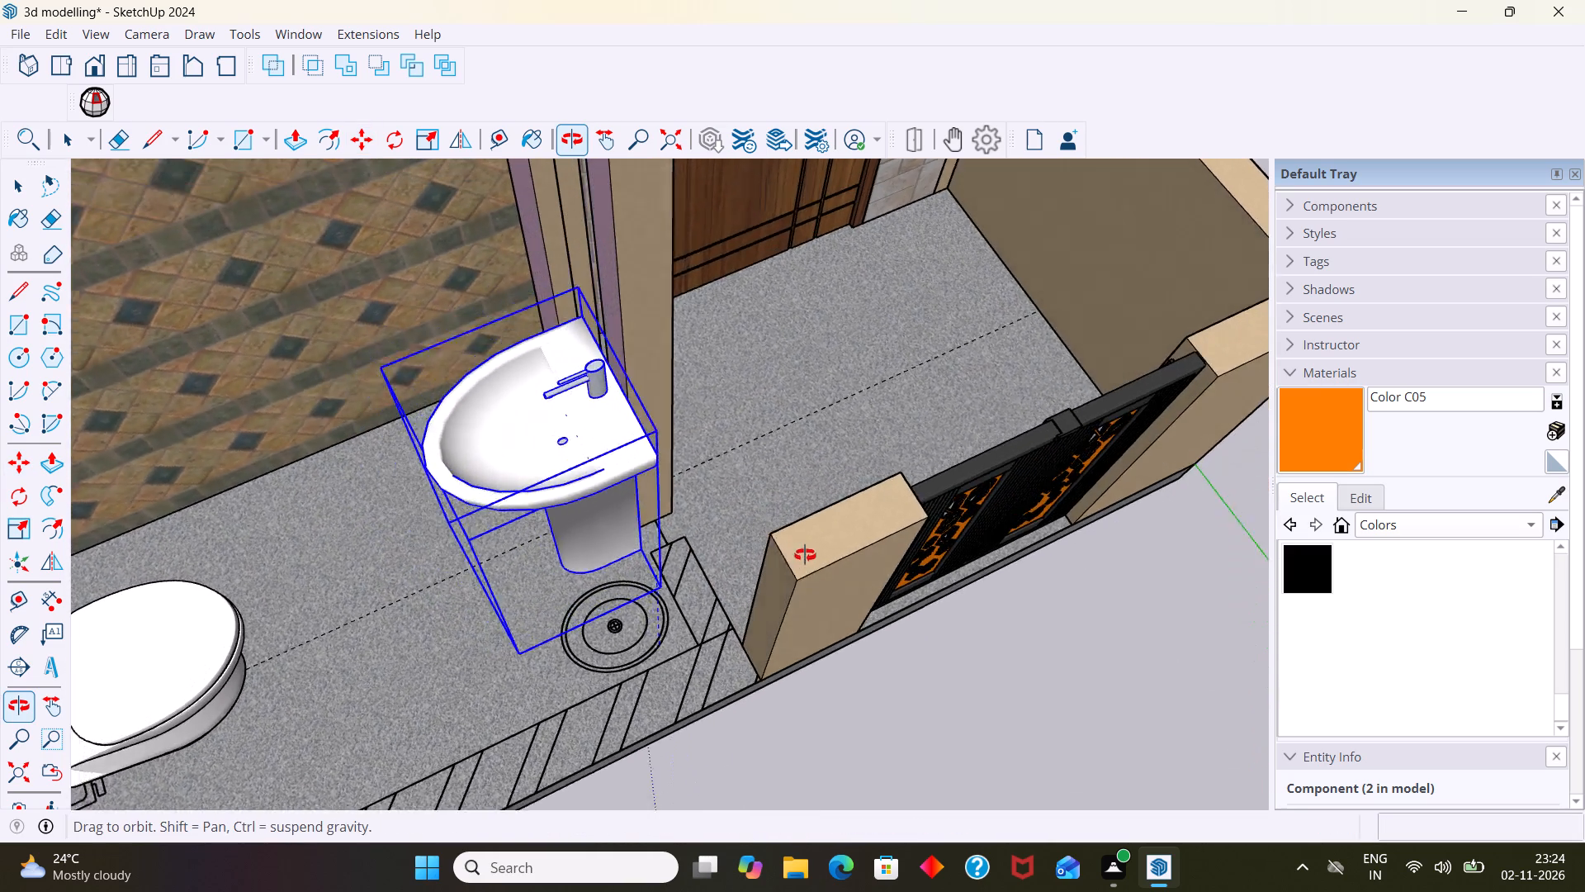
middle_drag(805, 555, 822, 553)
scroll(569, 467, up, 6)
scroll(564, 463, down, 1)
scroll(564, 459, up, 1)
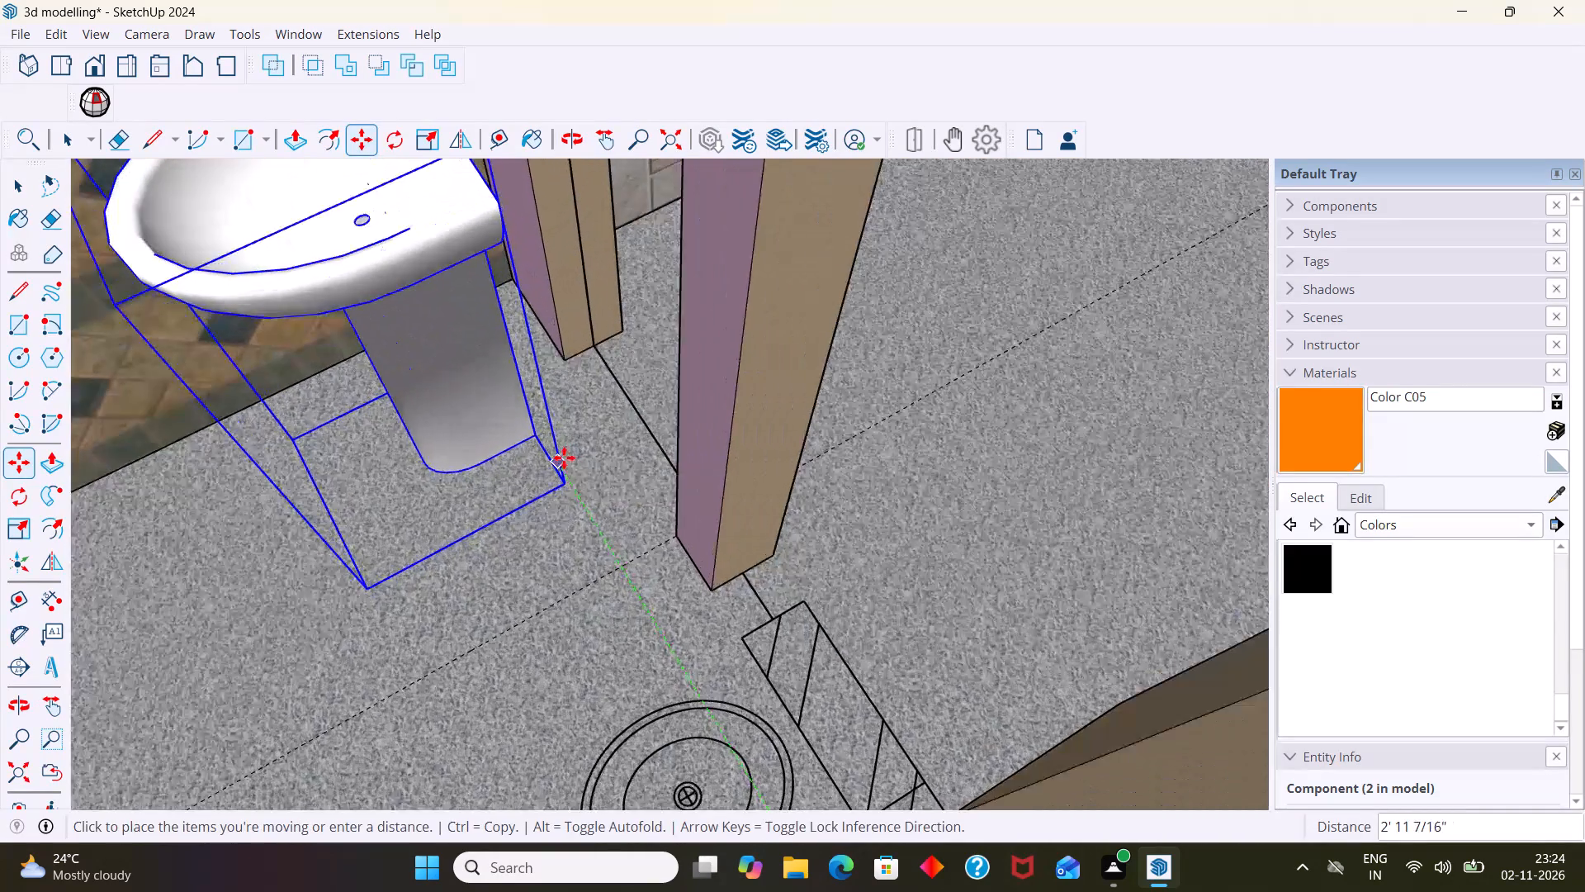
scroll(564, 458, down, 3)
middle_drag(575, 473, 622, 636)
scroll(607, 604, up, 1)
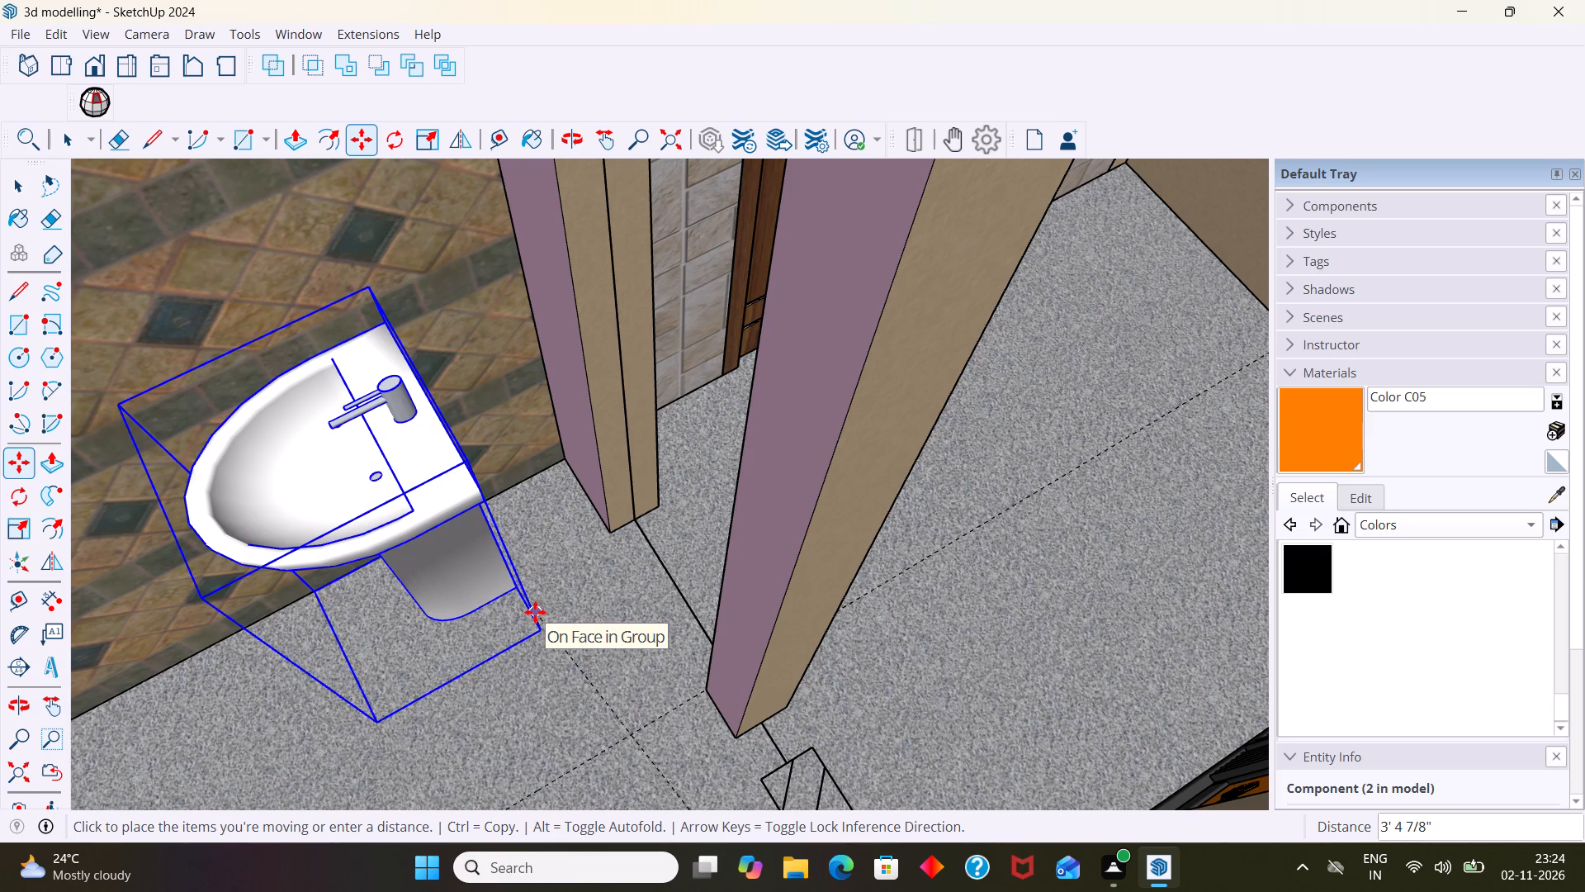
click(535, 612)
scroll(561, 609, down, 8)
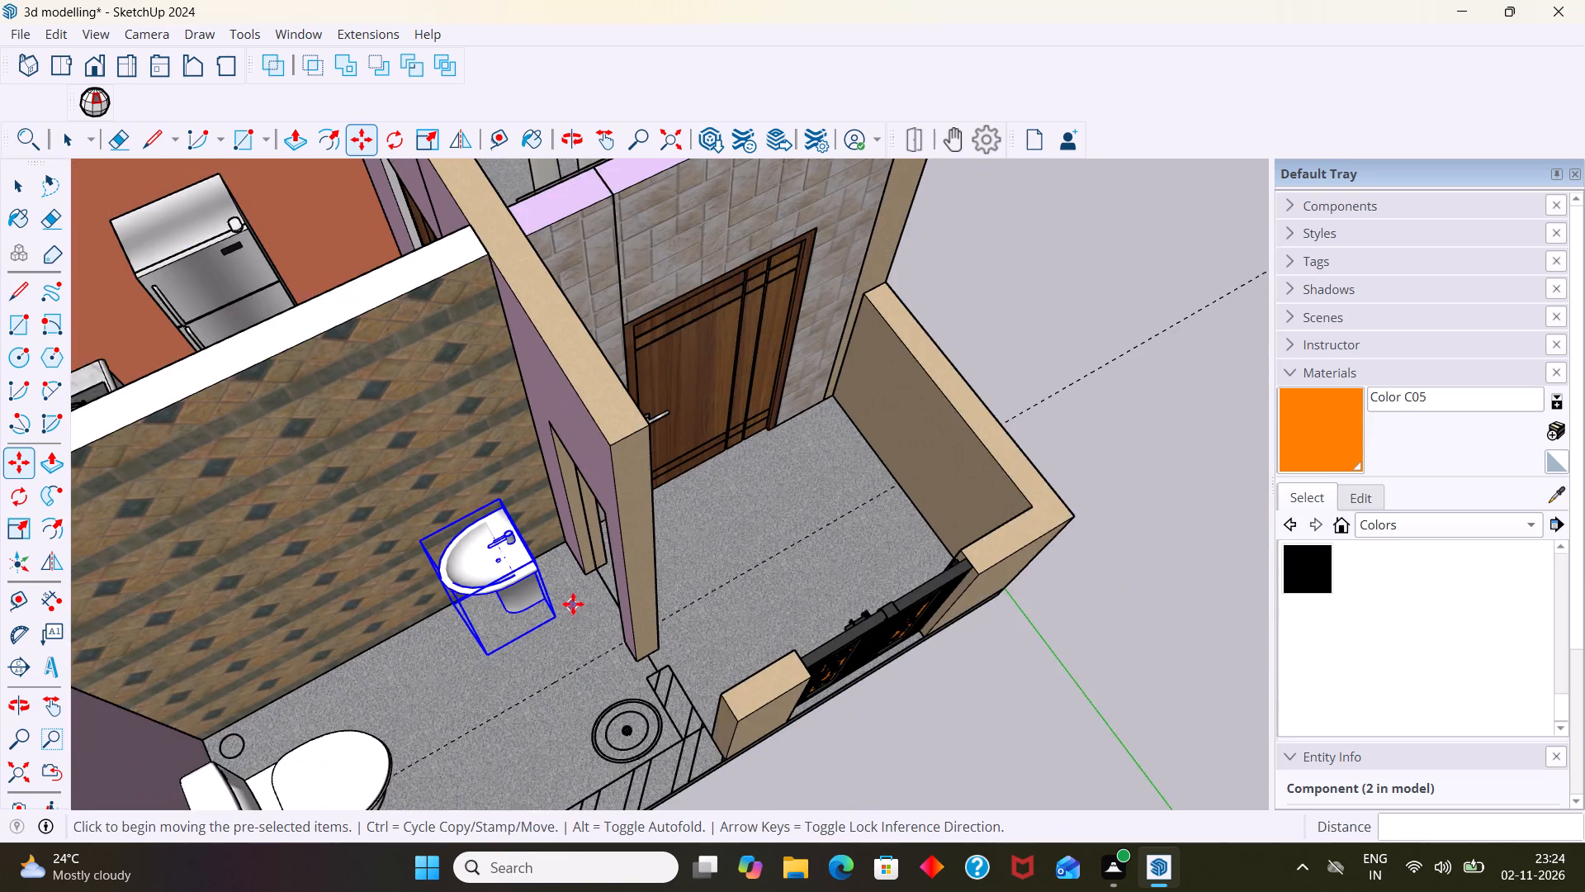
scroll(573, 604, down, 2)
key(space)
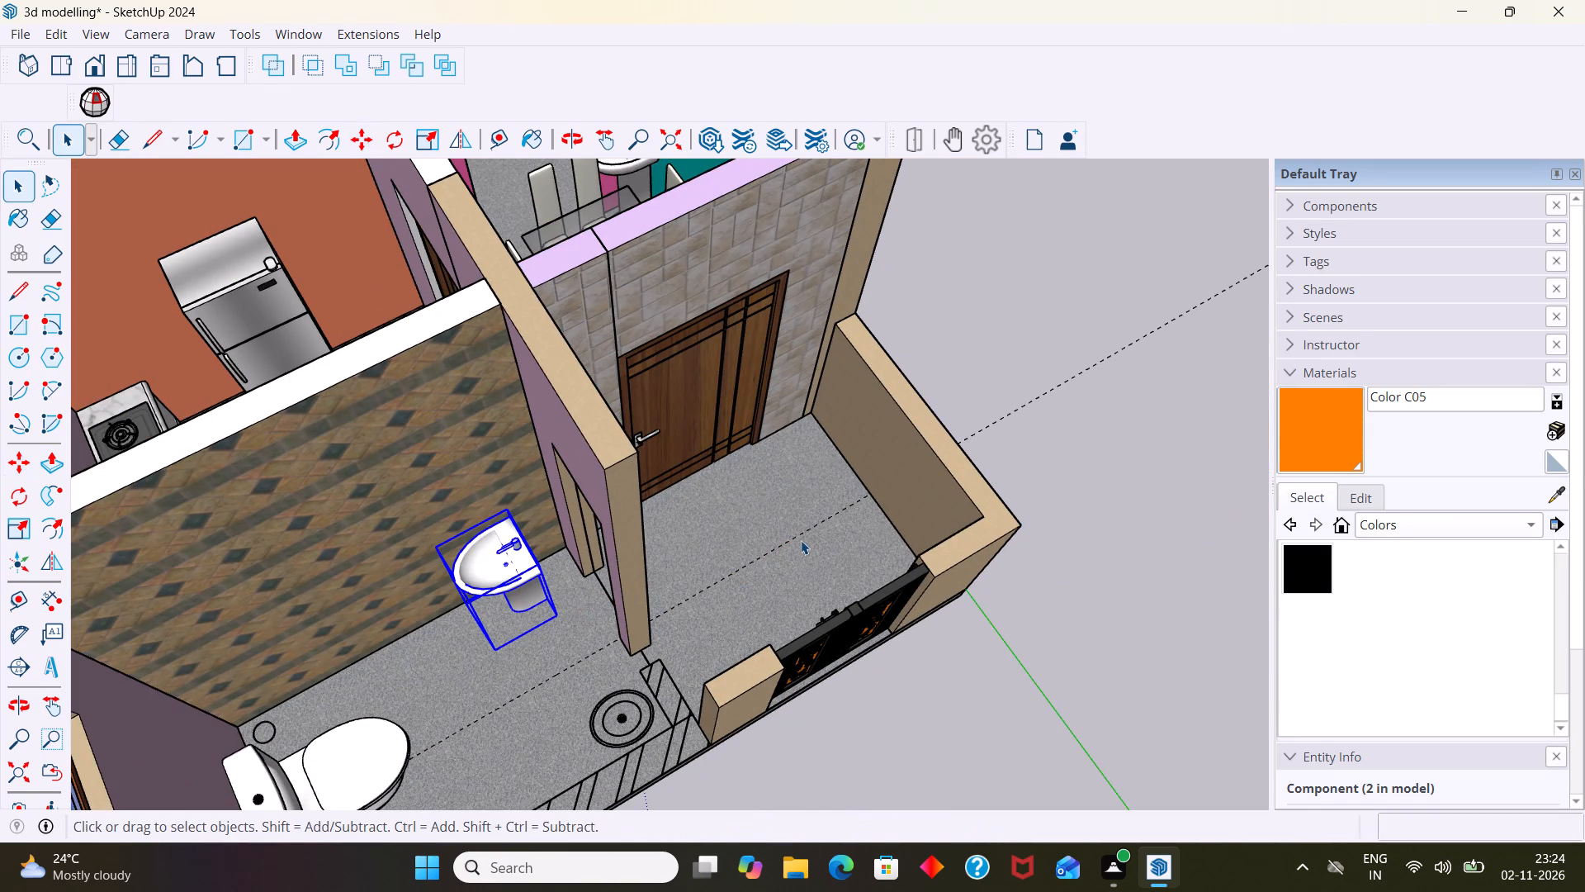
click(998, 384)
scroll(986, 415, down, 1)
middle_drag(986, 429, 822, 364)
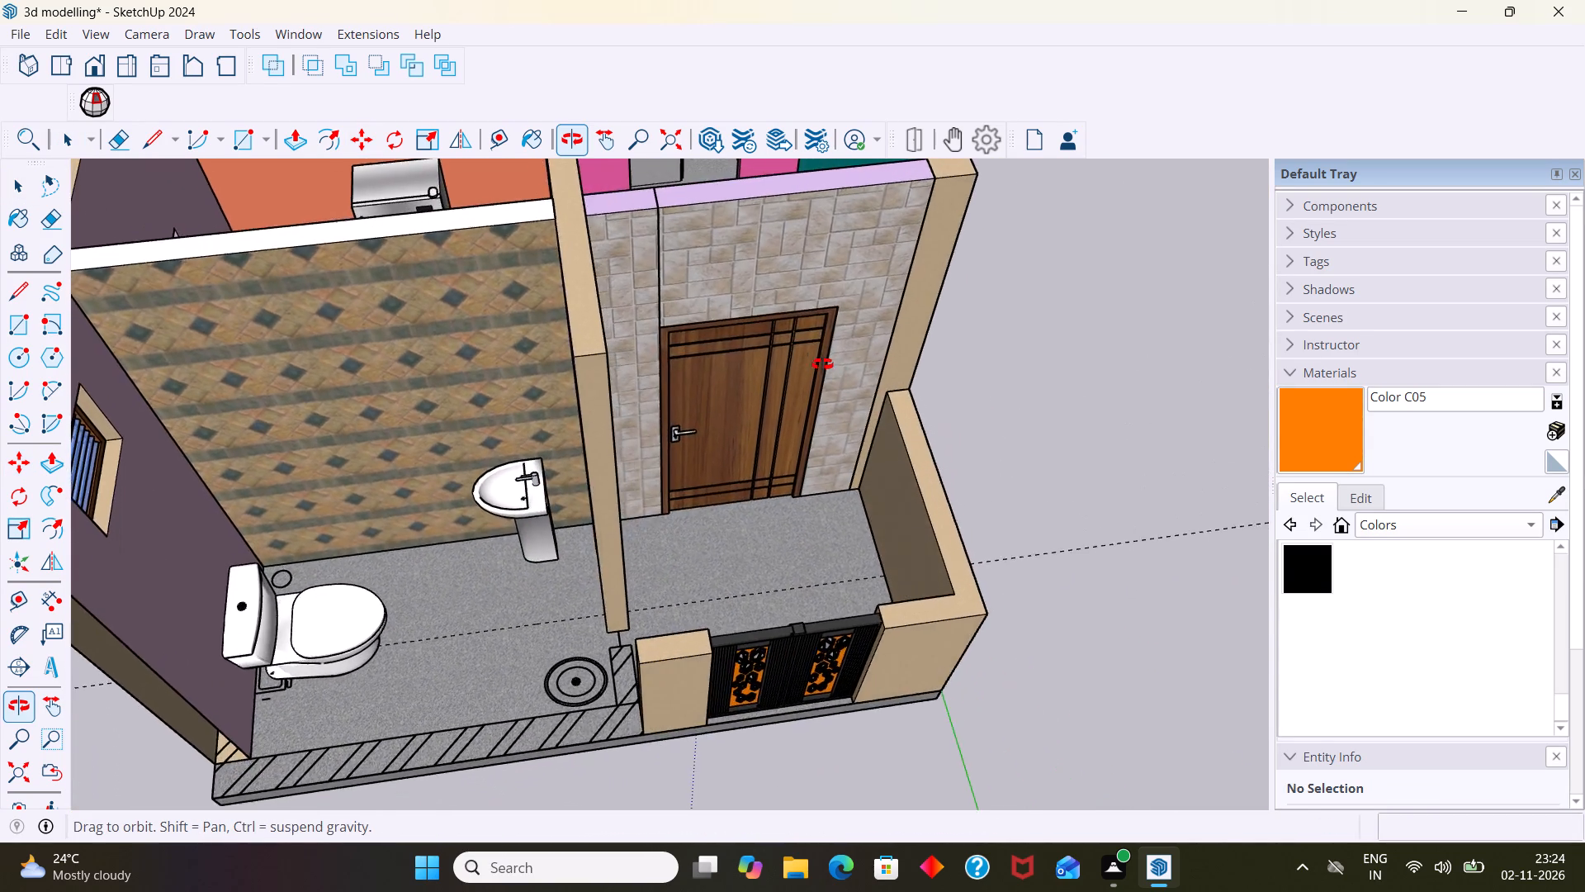
Move the toilet bowl unit about 11" back from the open front toward the tiled wall.
middle_drag(822, 364, 518, 458)
scroll(537, 540, up, 1)
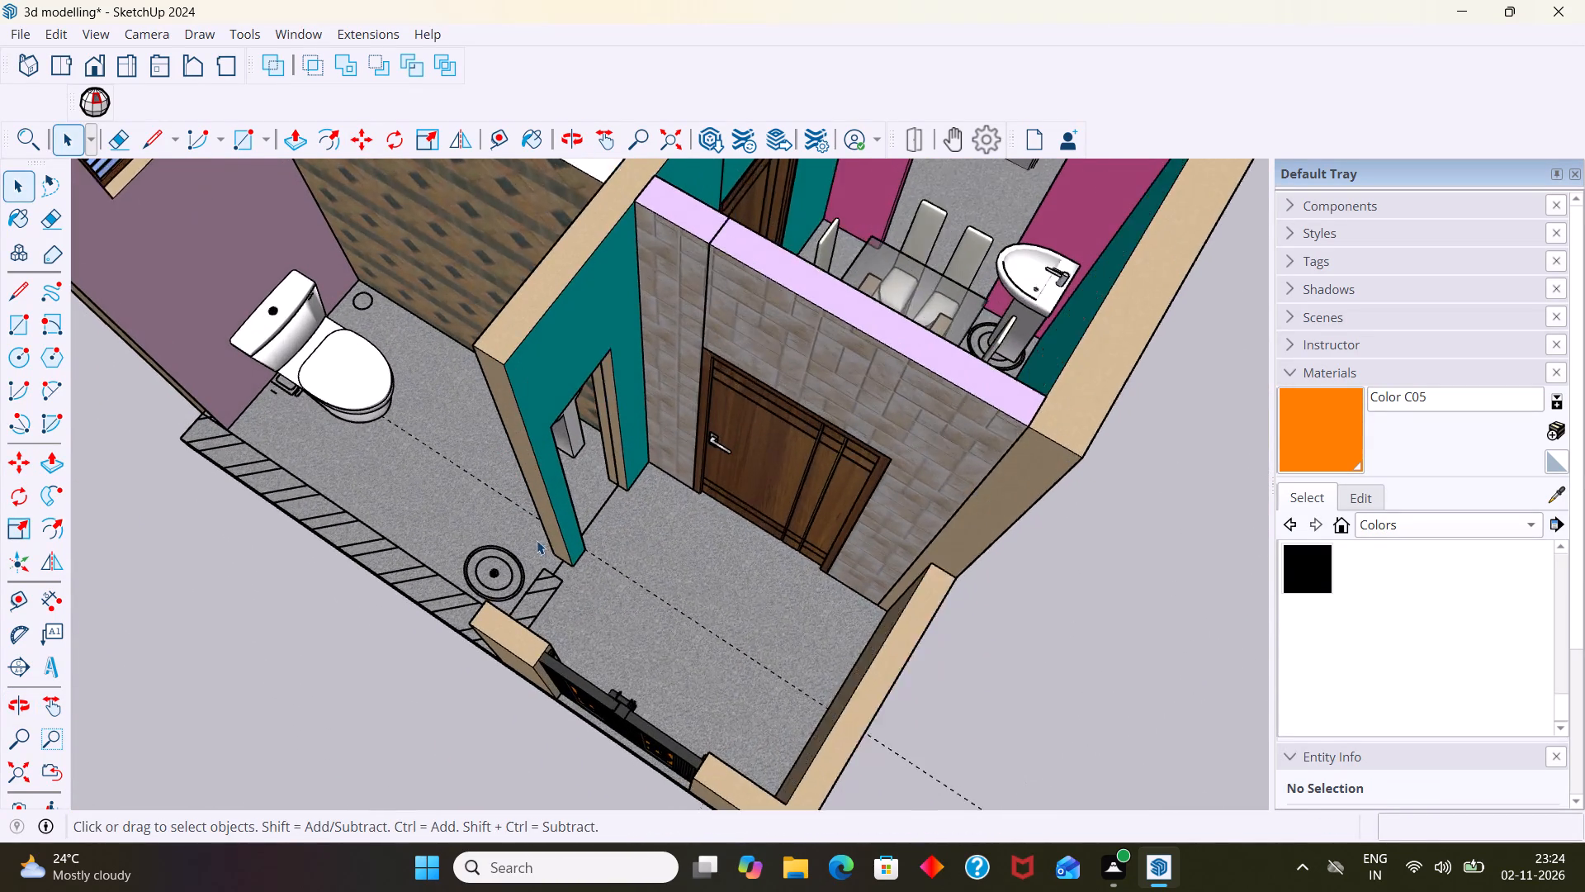
scroll(537, 540, up, 3)
scroll(532, 534, down, 3)
middle_drag(537, 531, 554, 521)
scroll(550, 521, down, 5)
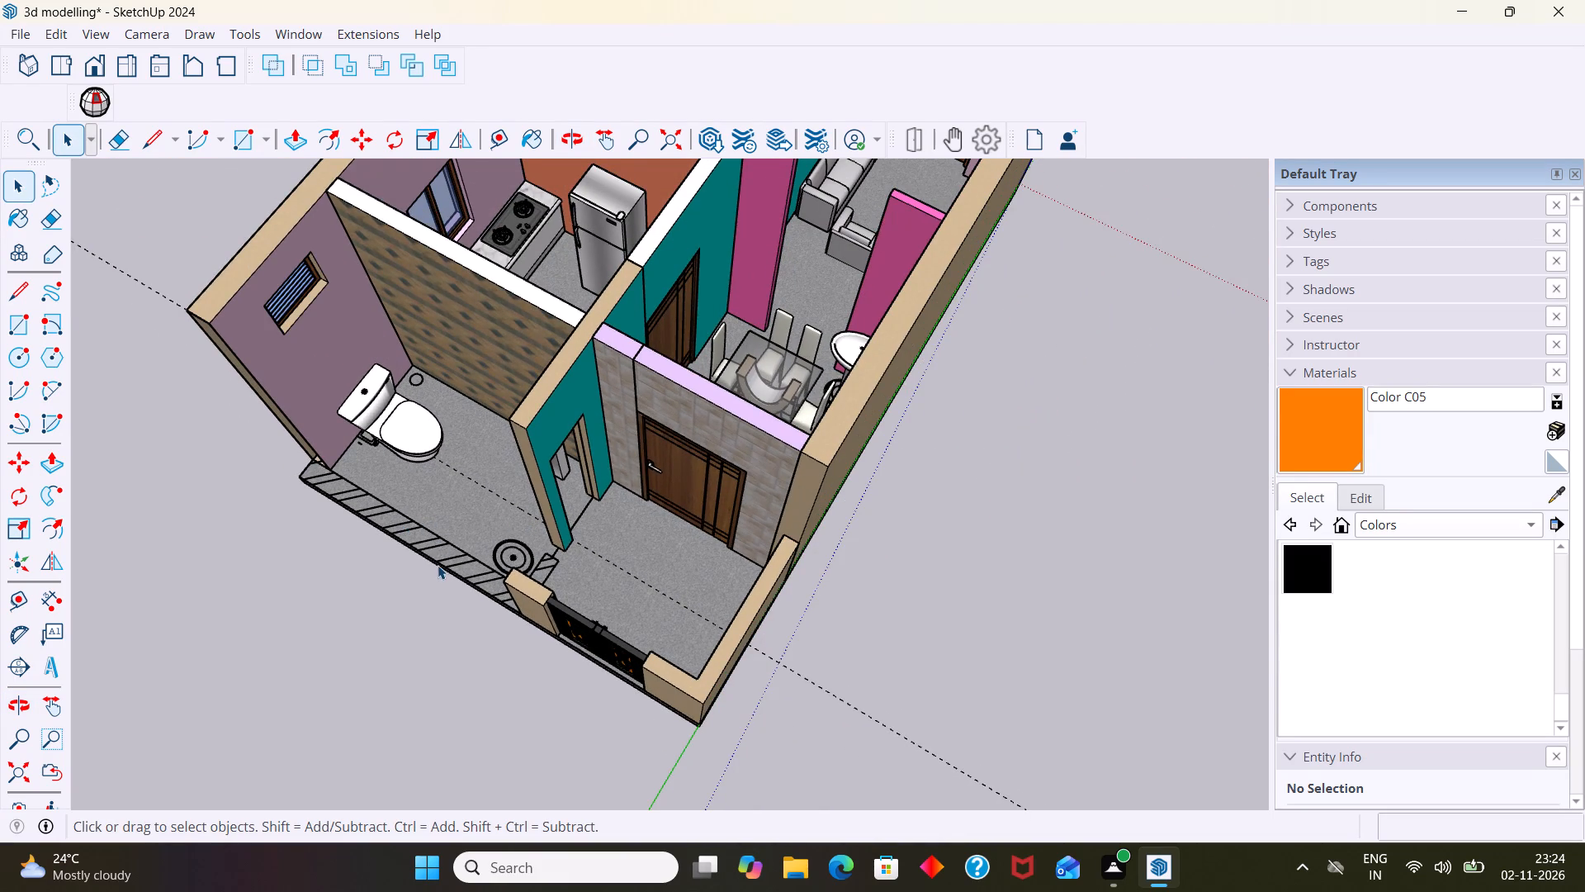
scroll(438, 565, up, 5)
scroll(452, 557, down, 2)
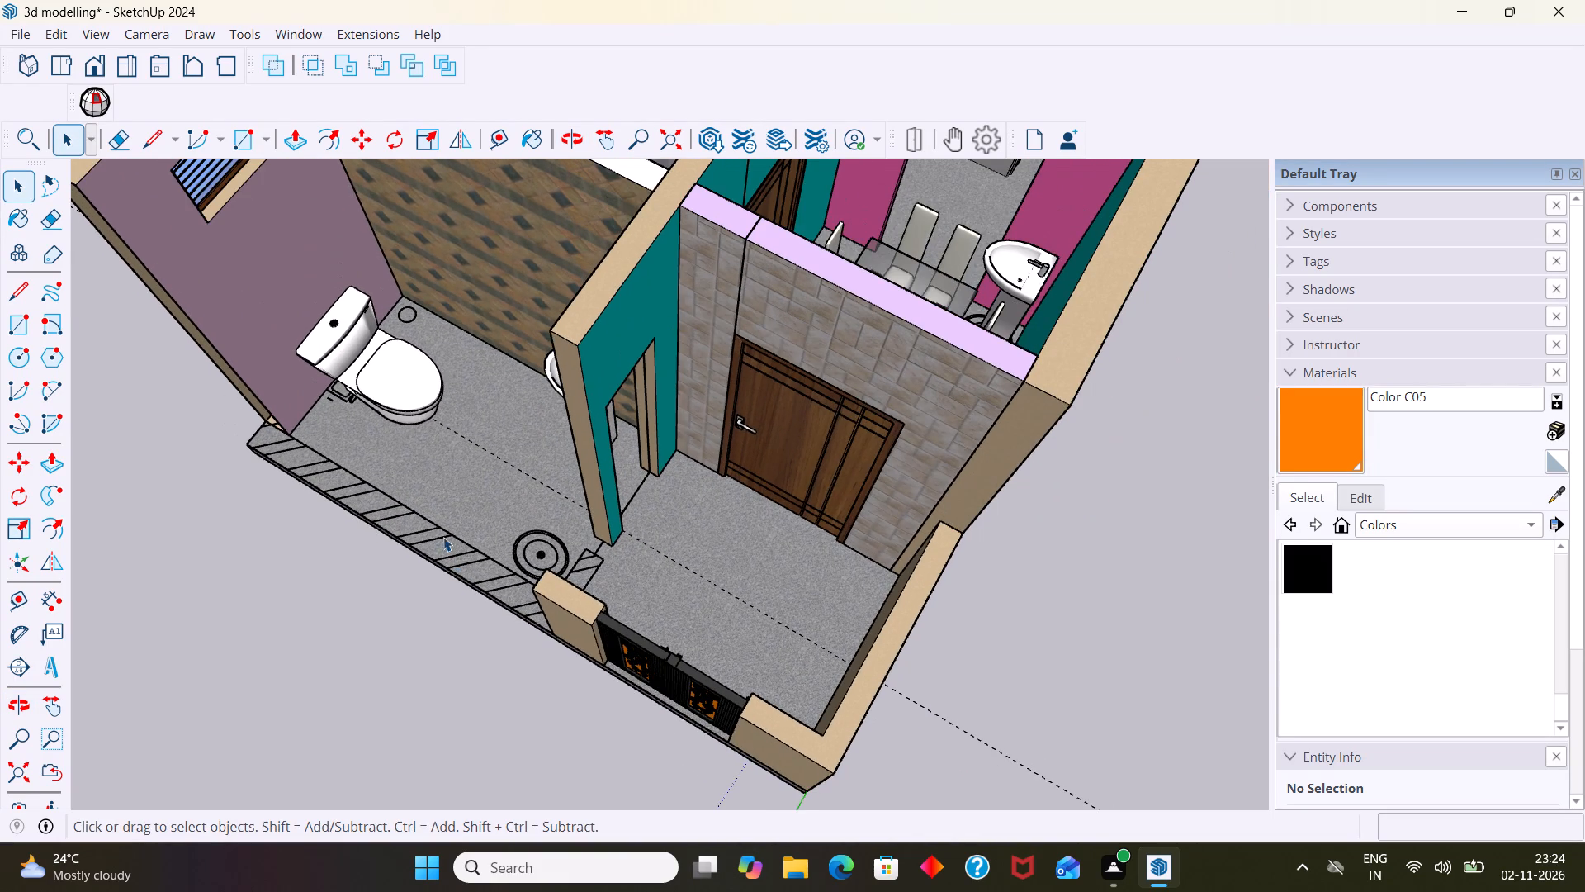
middle_drag(468, 530, 479, 529)
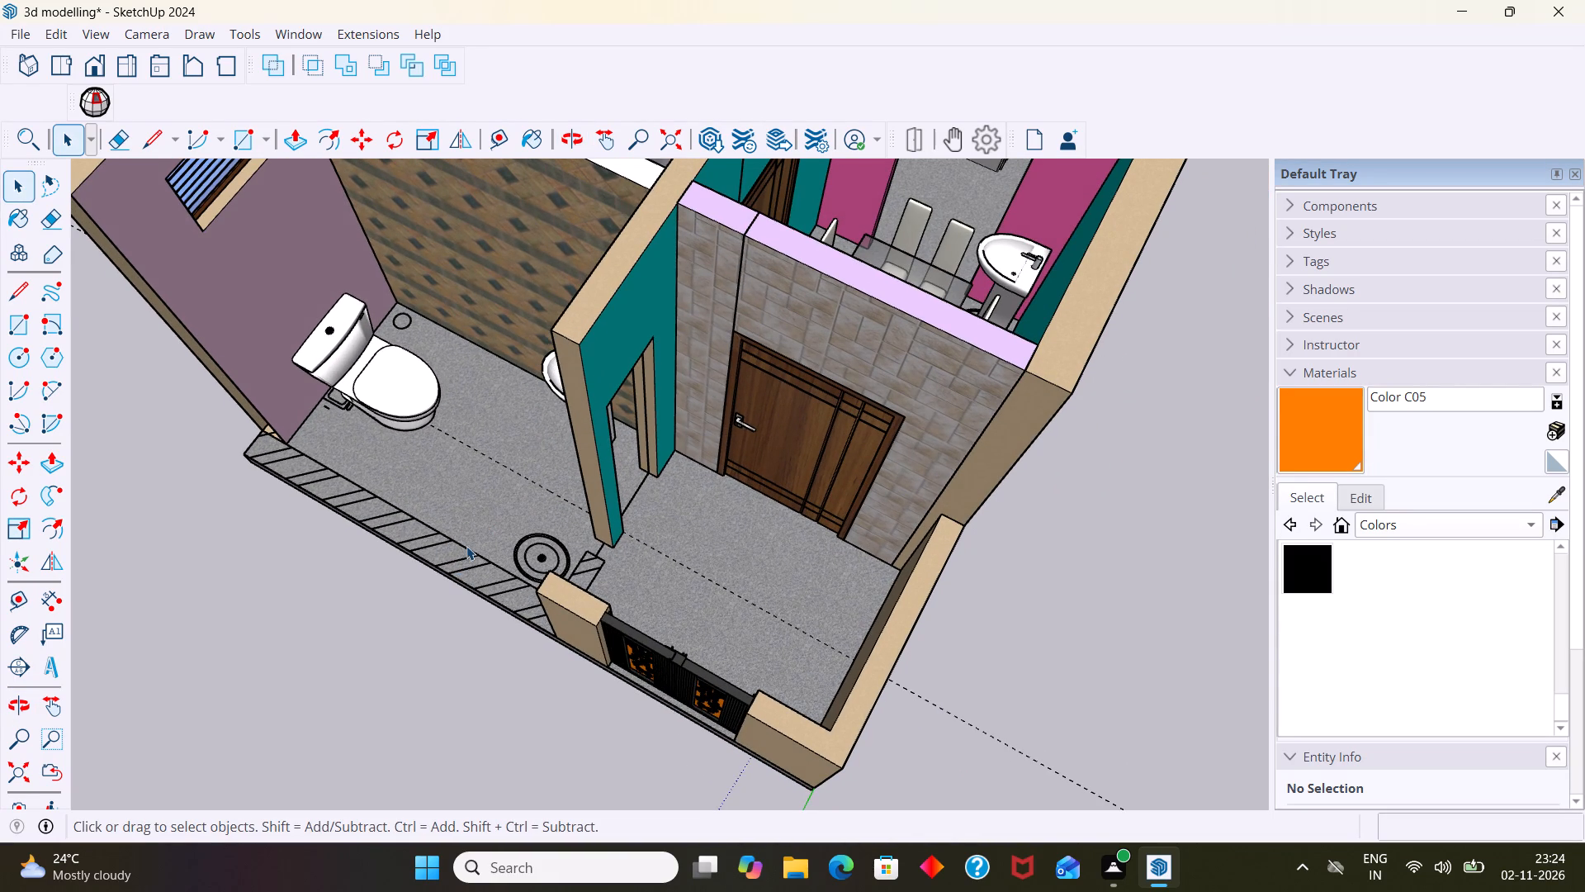
scroll(466, 546, up, 1)
scroll(468, 545, down, 1)
scroll(465, 425, up, 1)
click(412, 394)
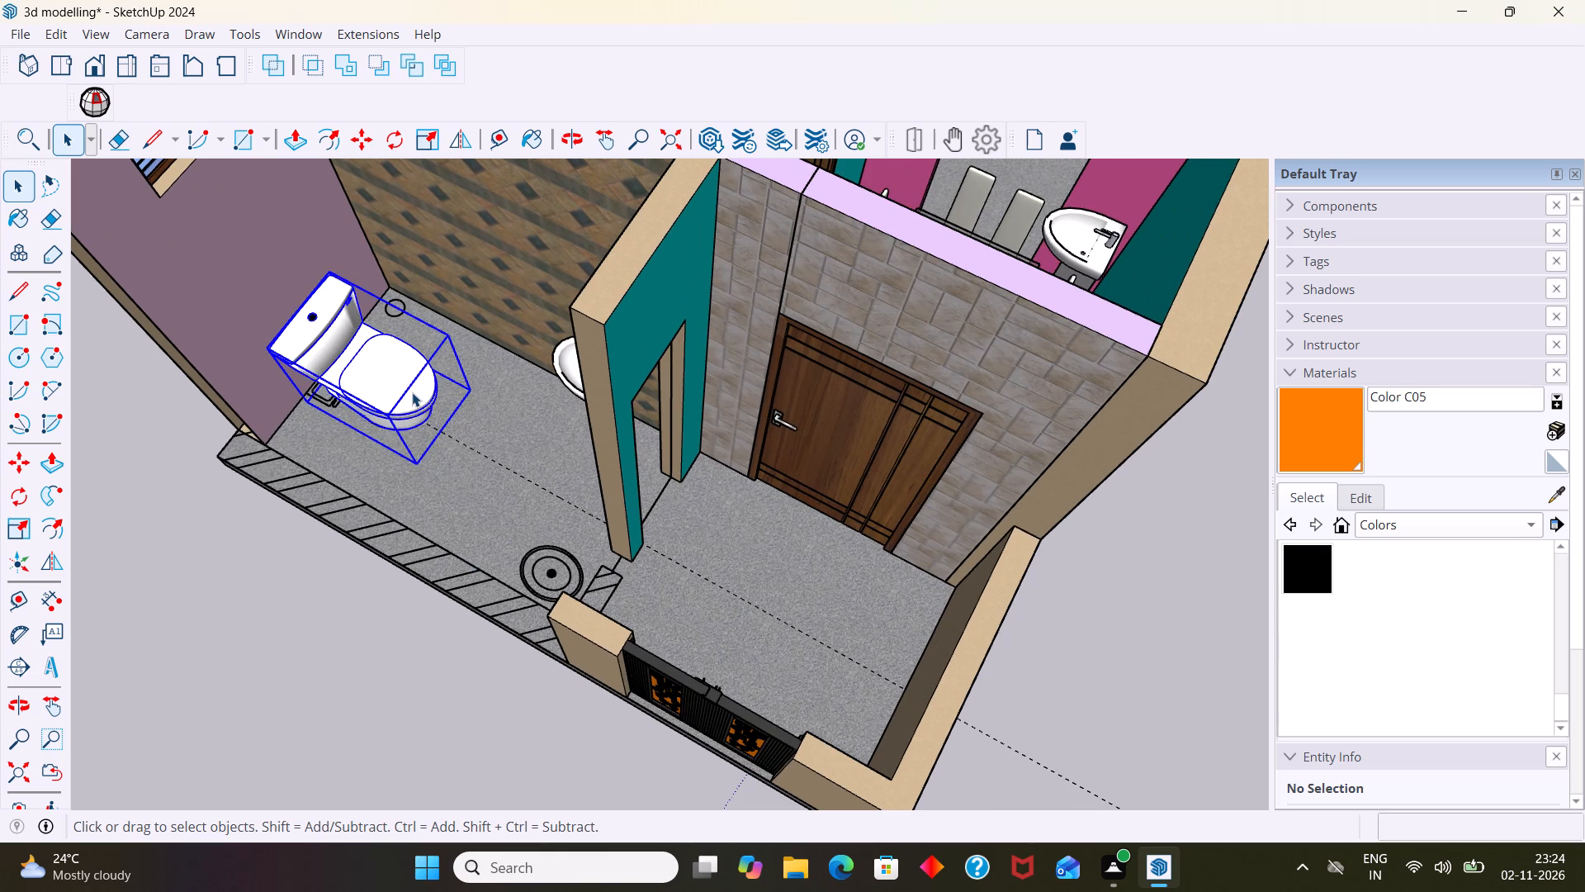
scroll(436, 339, up, 1)
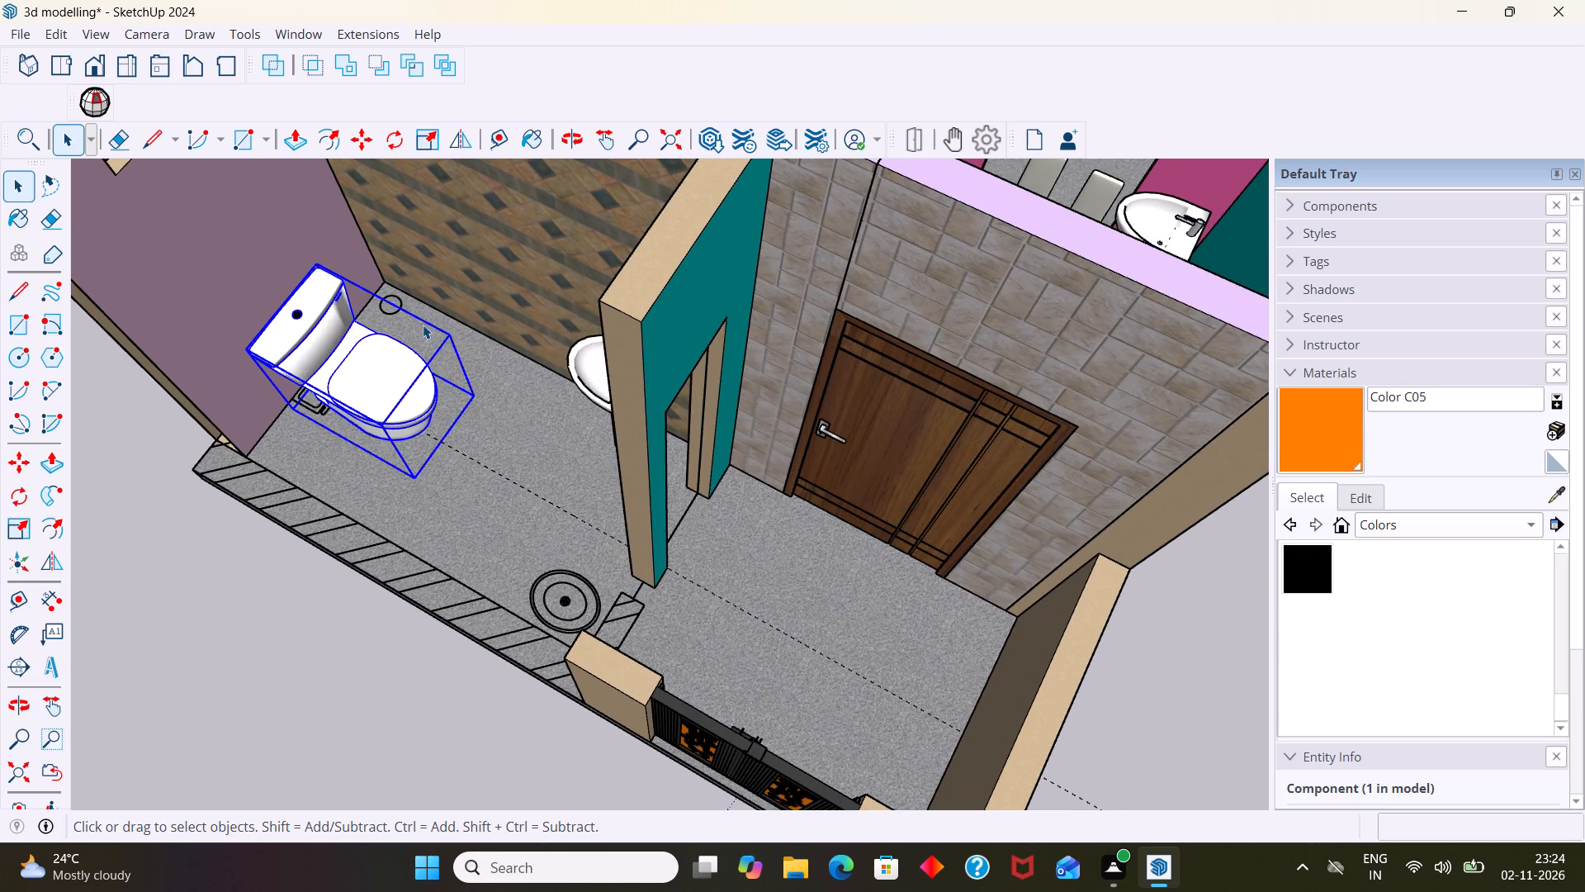
scroll(421, 325, up, 3)
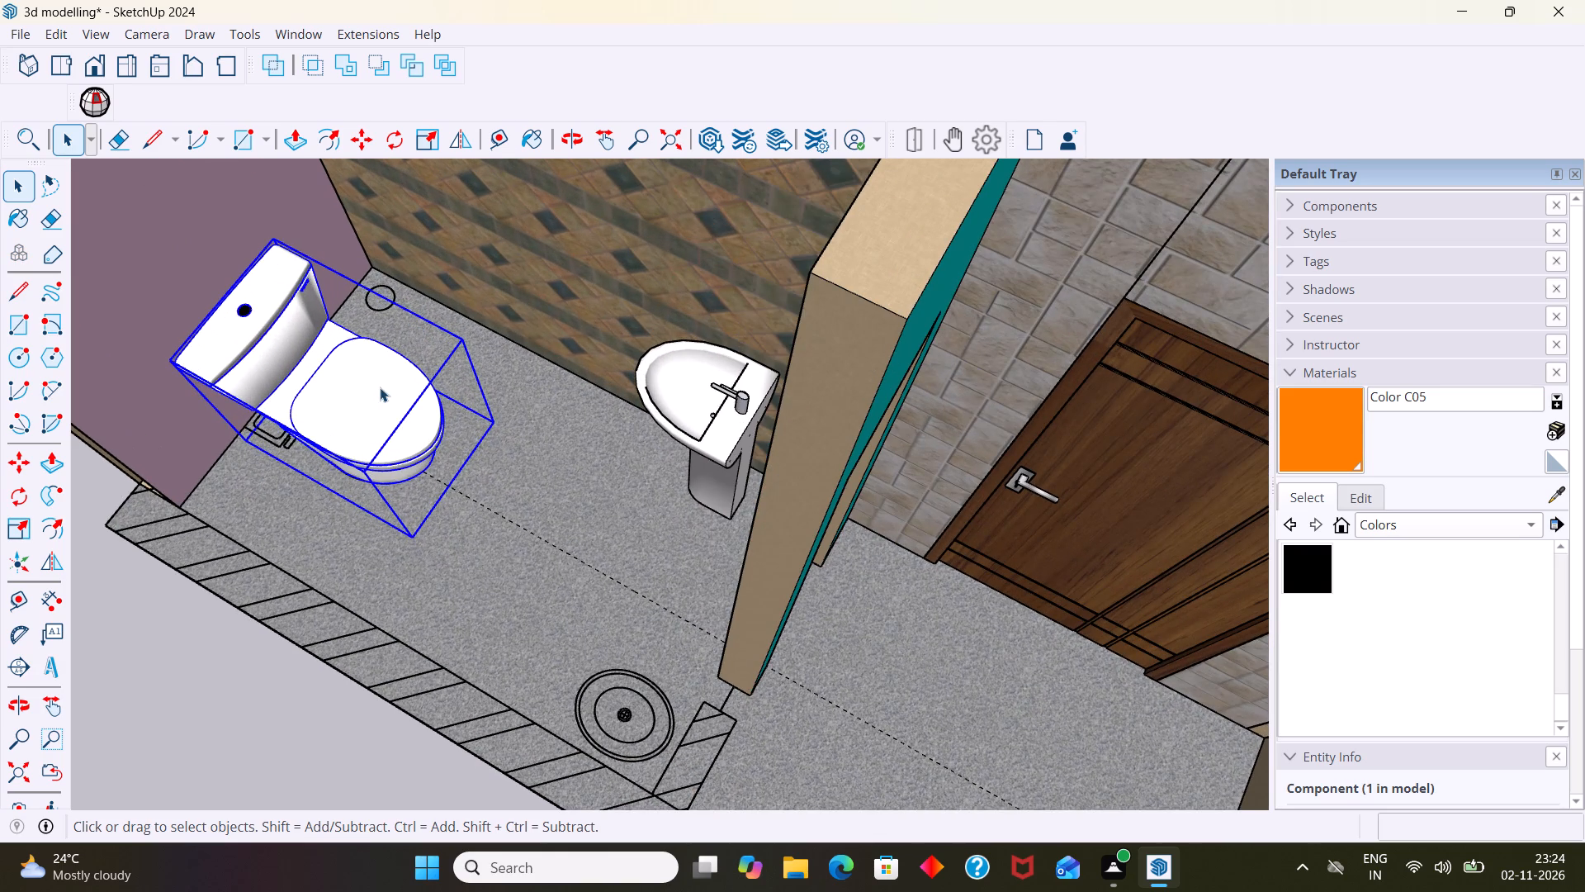
key(m)
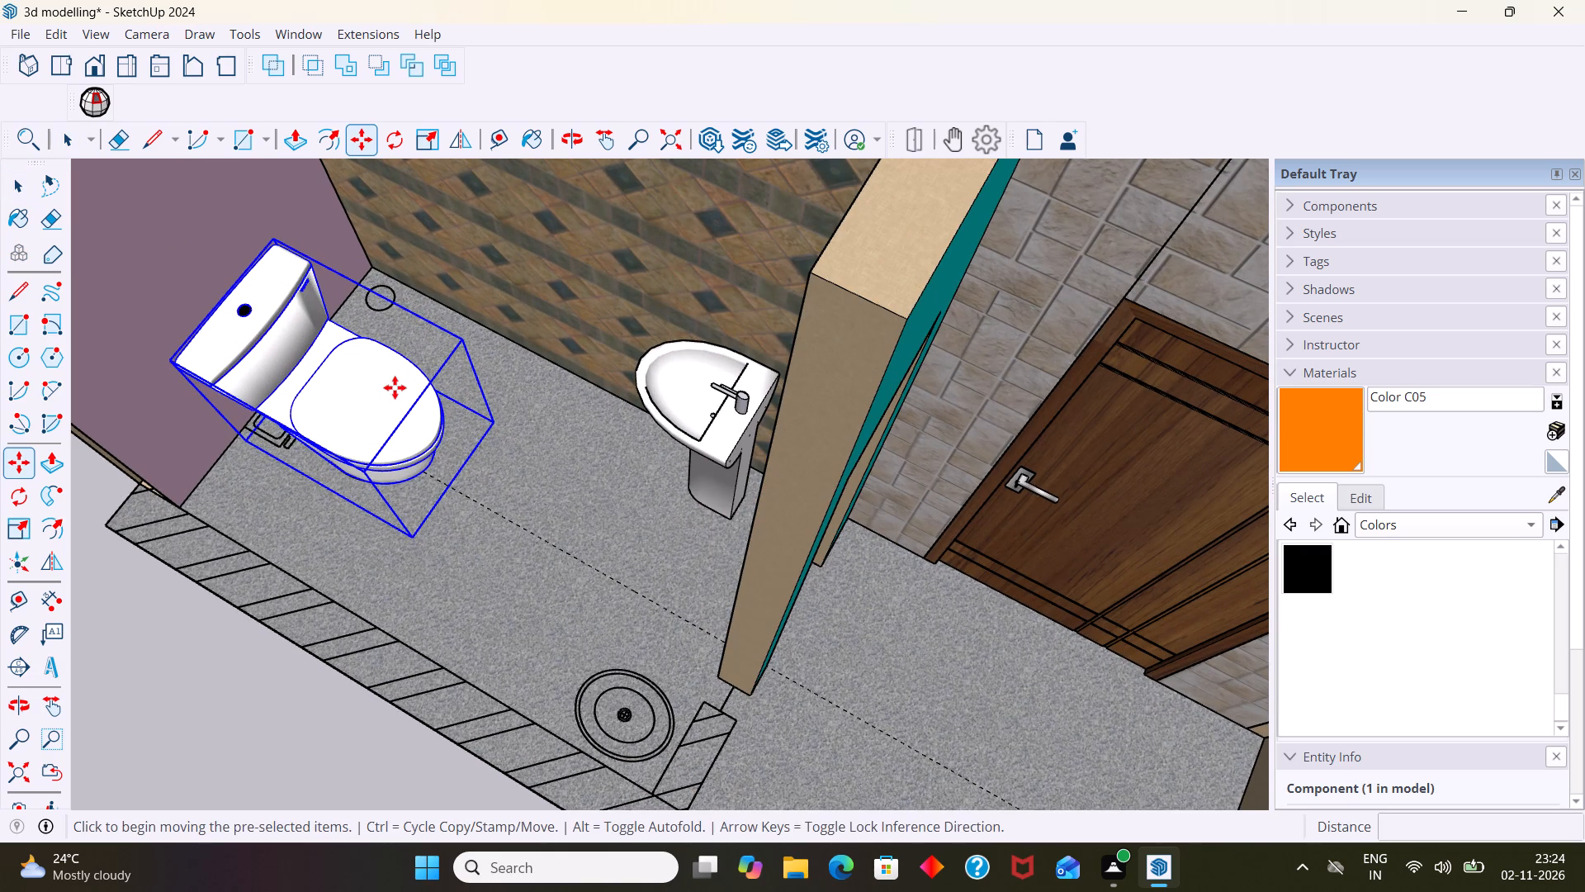
click(412, 536)
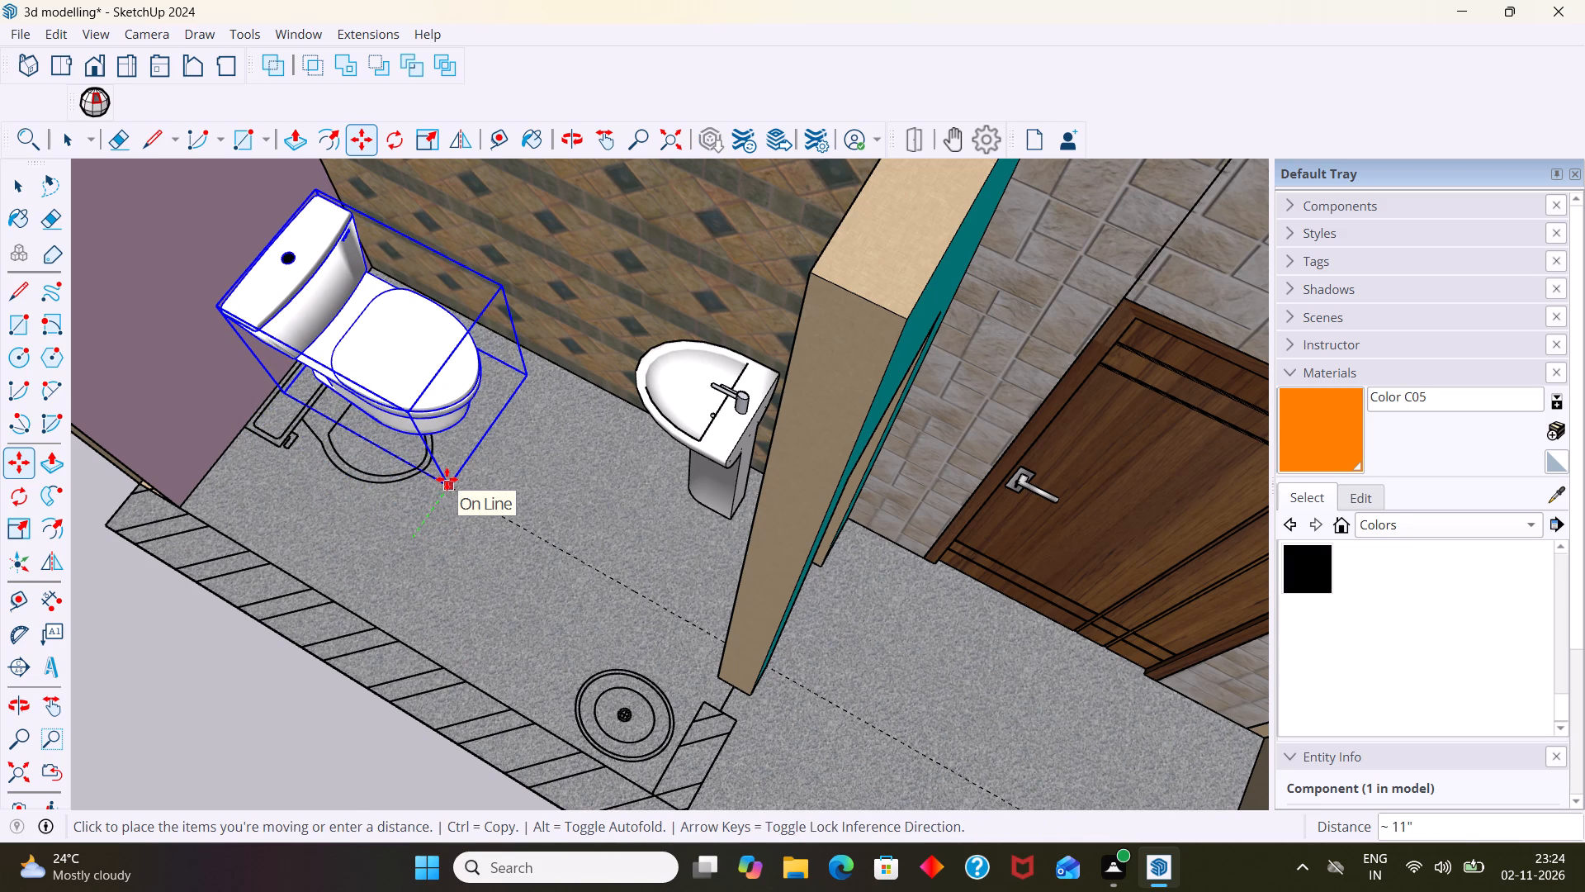
key(space)
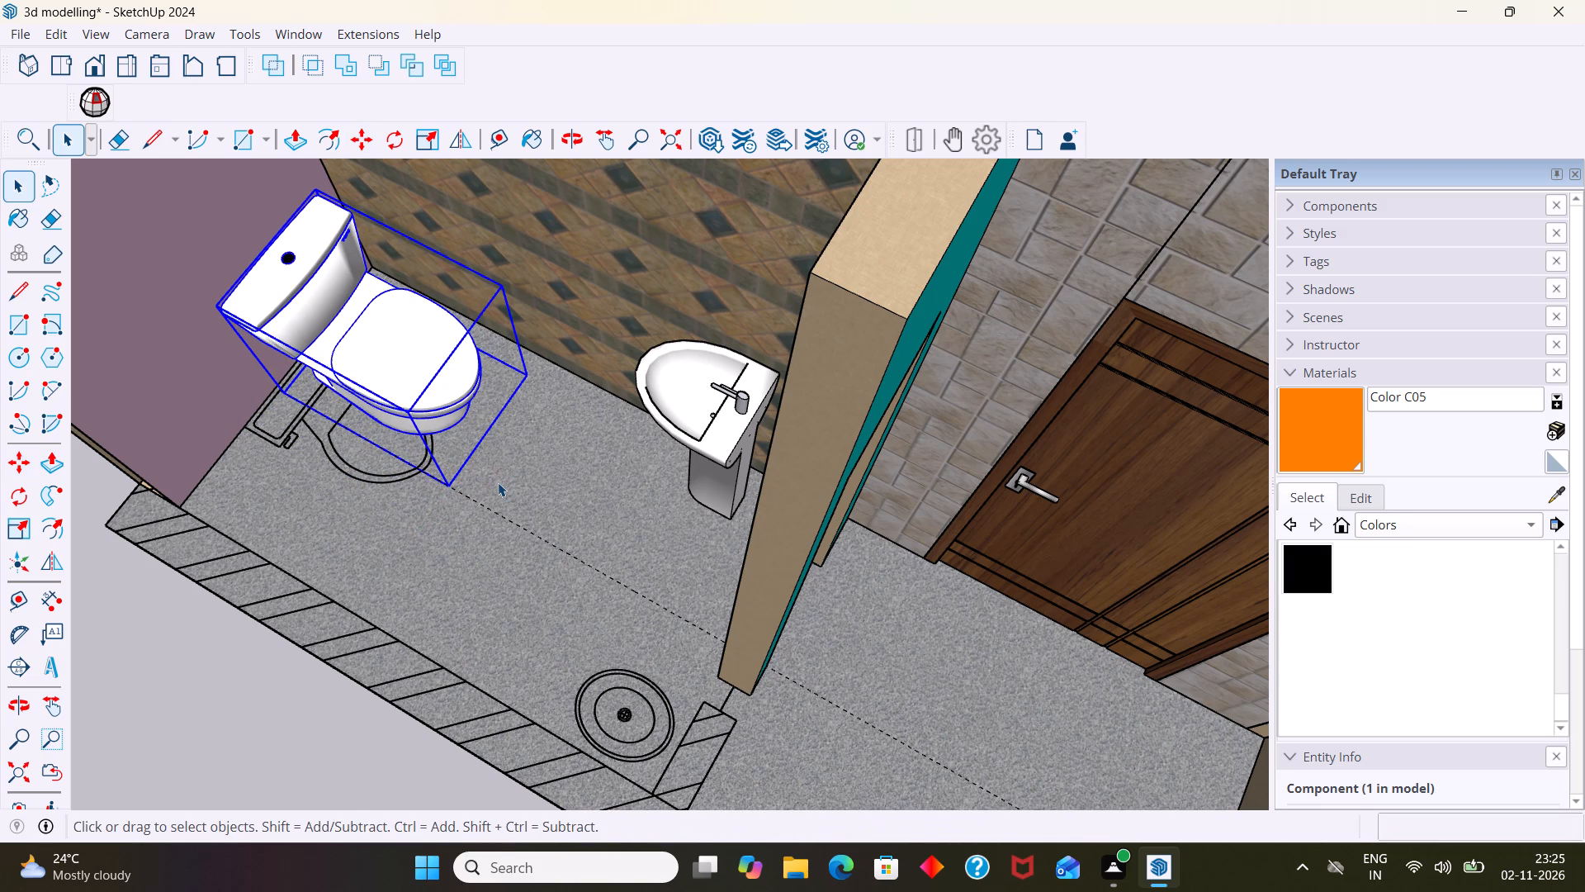
Examine the moved toilet bowl, the plan outline on the floor beside it and the washbasin from several angles.
click(499, 482)
click(408, 472)
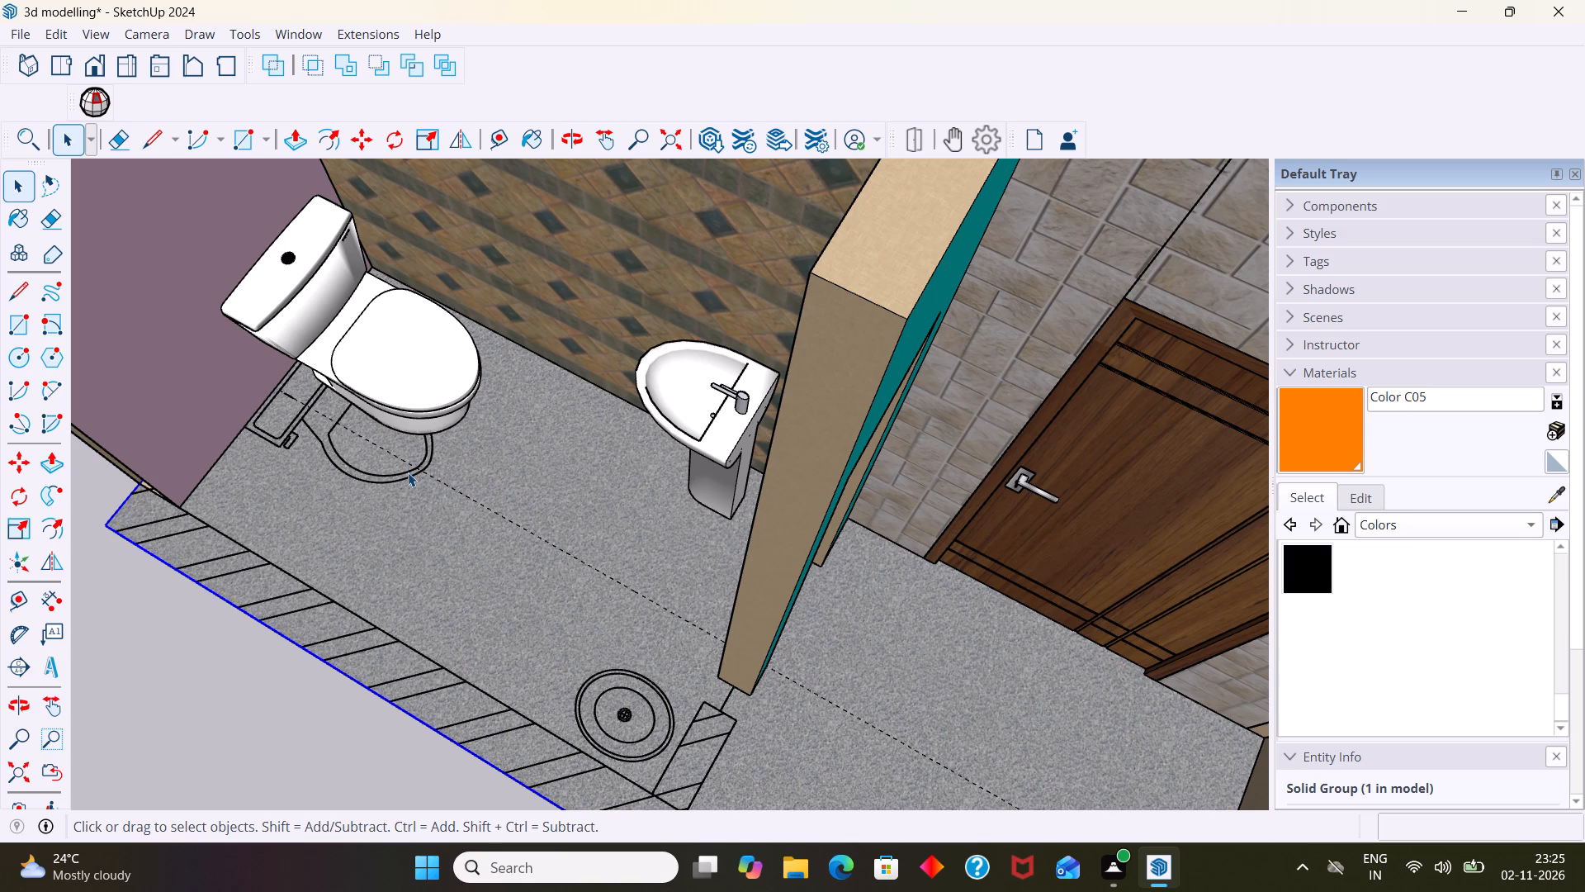
click(408, 472)
scroll(426, 468, down, 5)
click(224, 624)
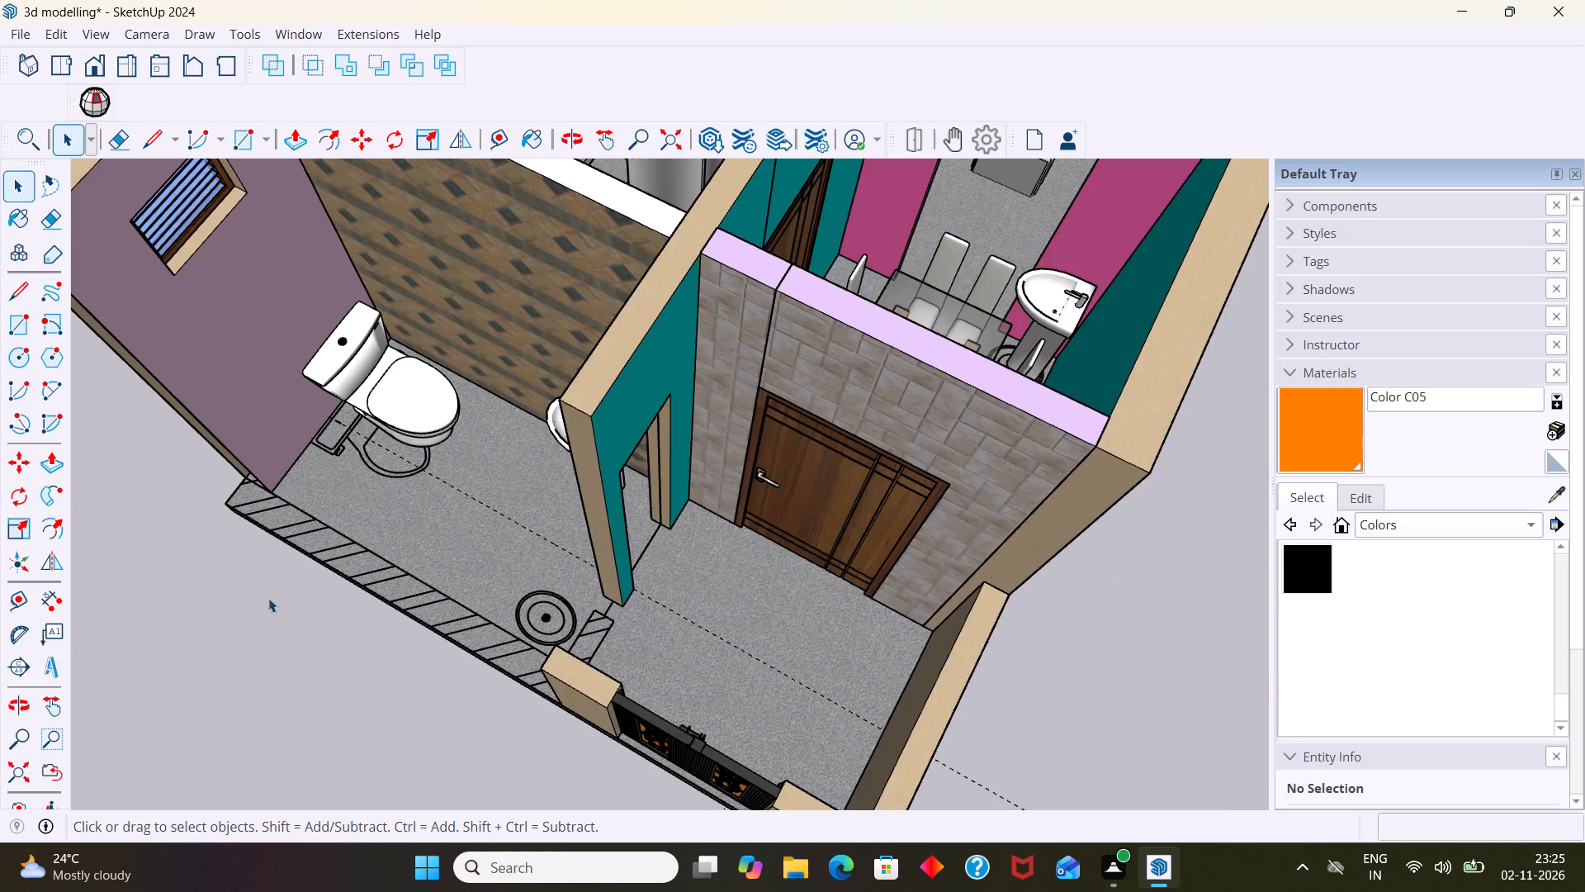
scroll(352, 520, up, 7)
scroll(353, 461, down, 7)
middle_drag(433, 452, 530, 478)
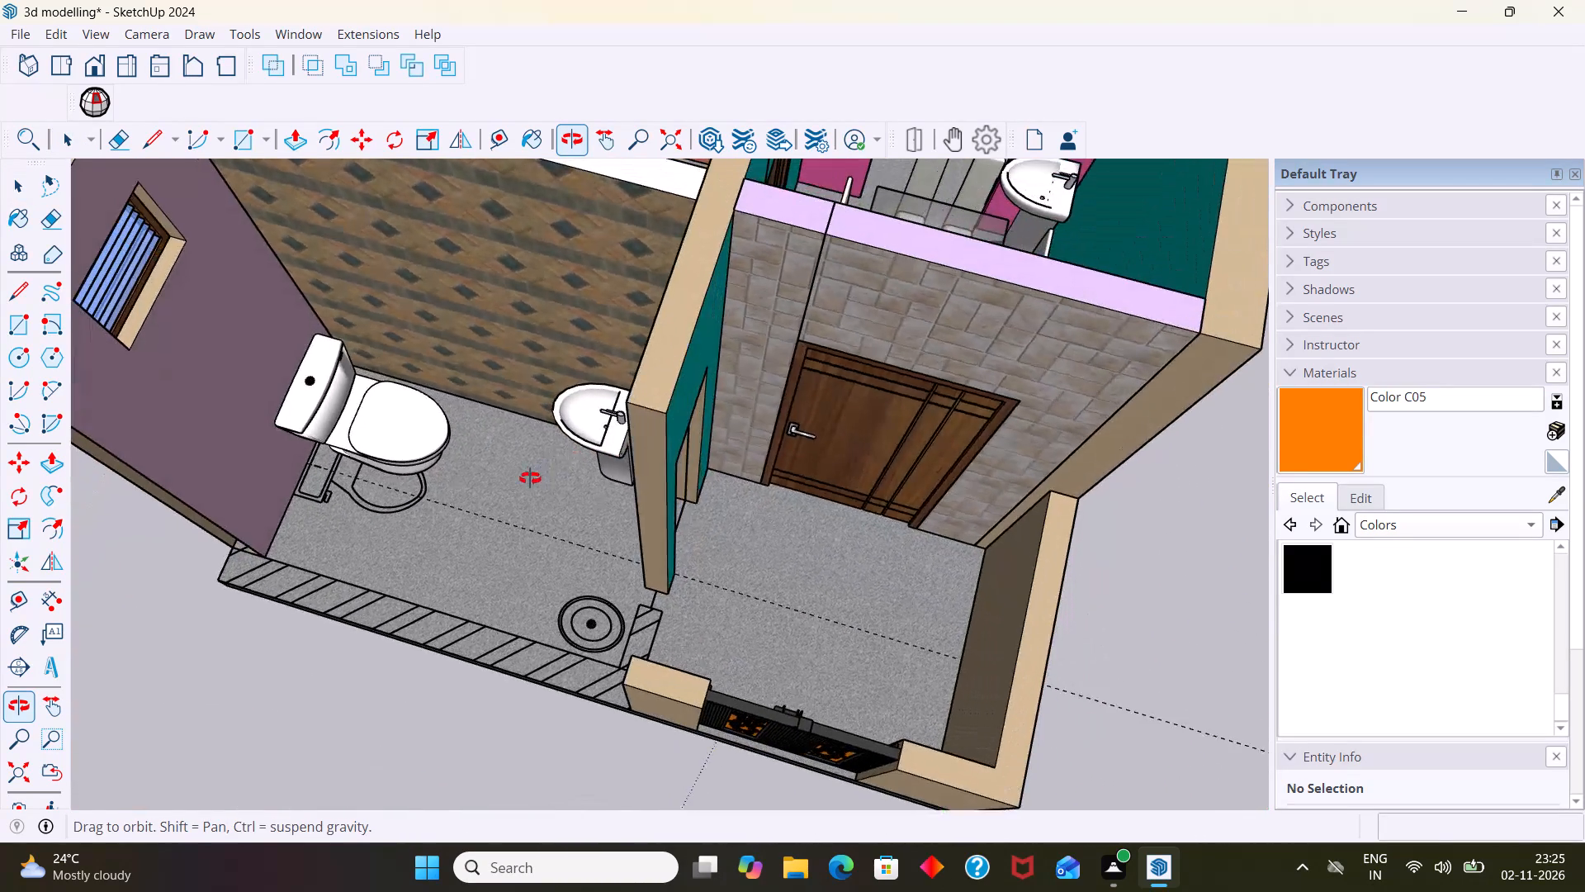
middle_drag(530, 478, 528, 478)
scroll(387, 435, up, 8)
scroll(399, 482, down, 6)
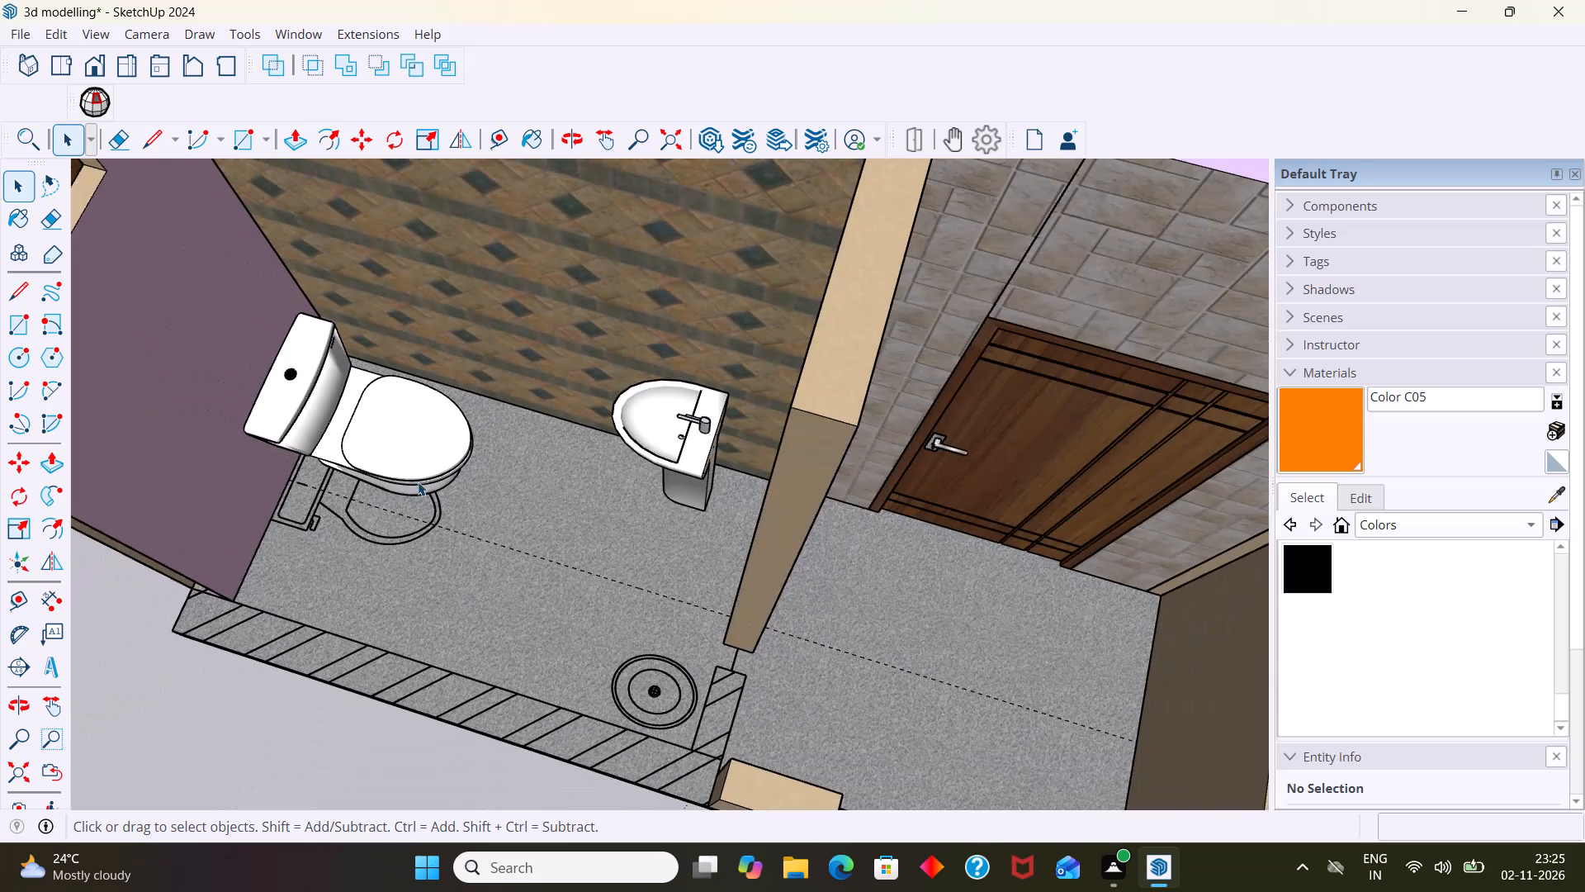
scroll(418, 482, up, 5)
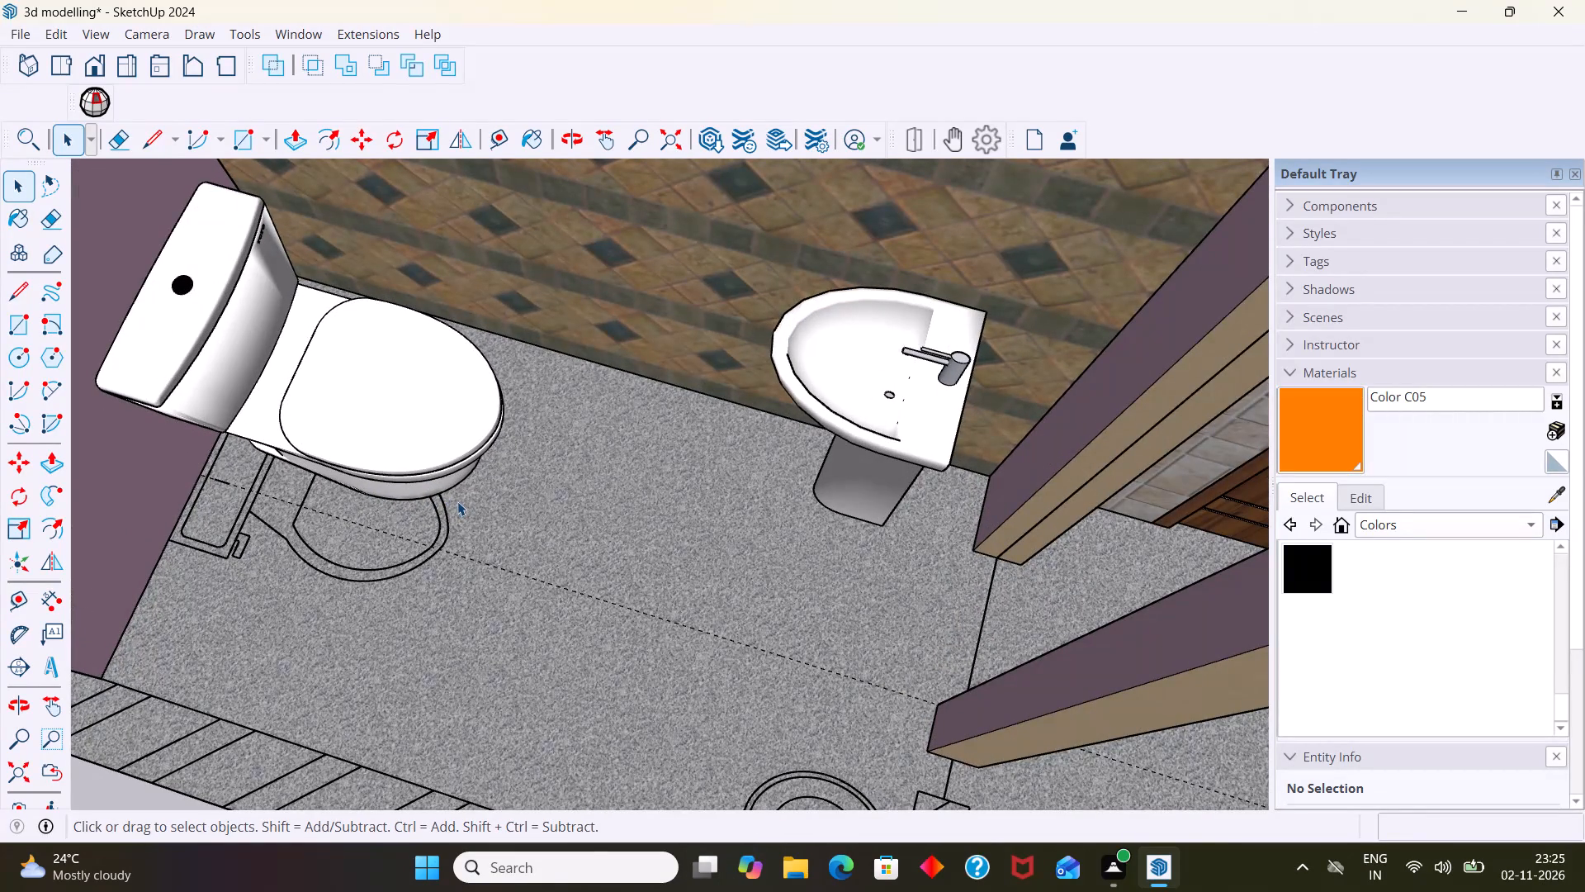
scroll(389, 525, down, 4)
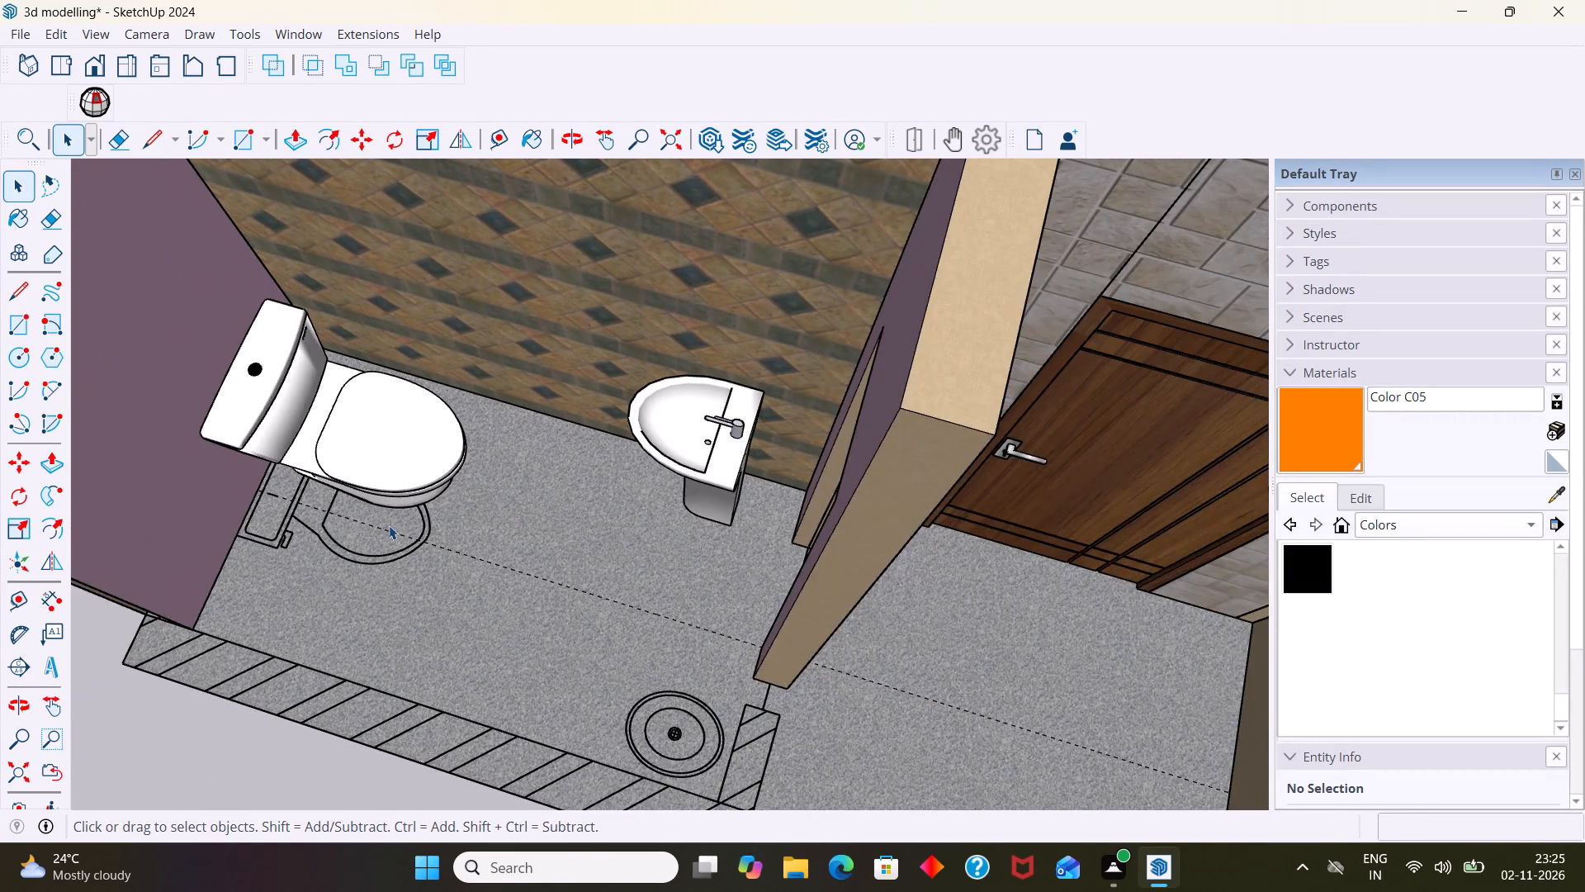
scroll(391, 519, up, 2)
middle_drag(422, 509, 743, 368)
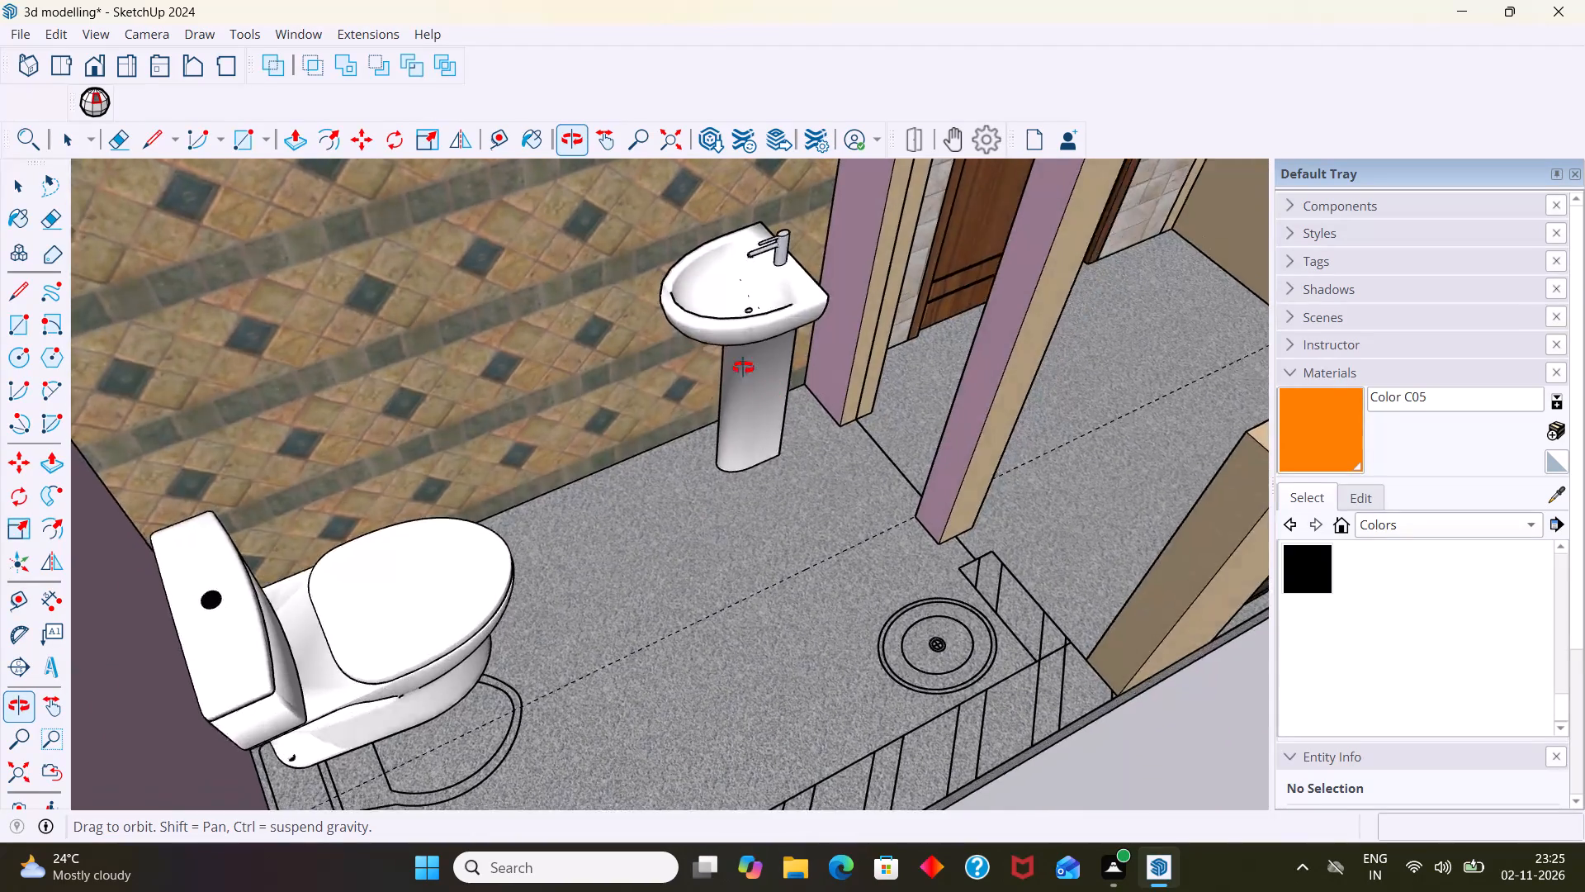
middle_drag(743, 368, 447, 328)
scroll(749, 322, up, 5)
scroll(750, 320, down, 5)
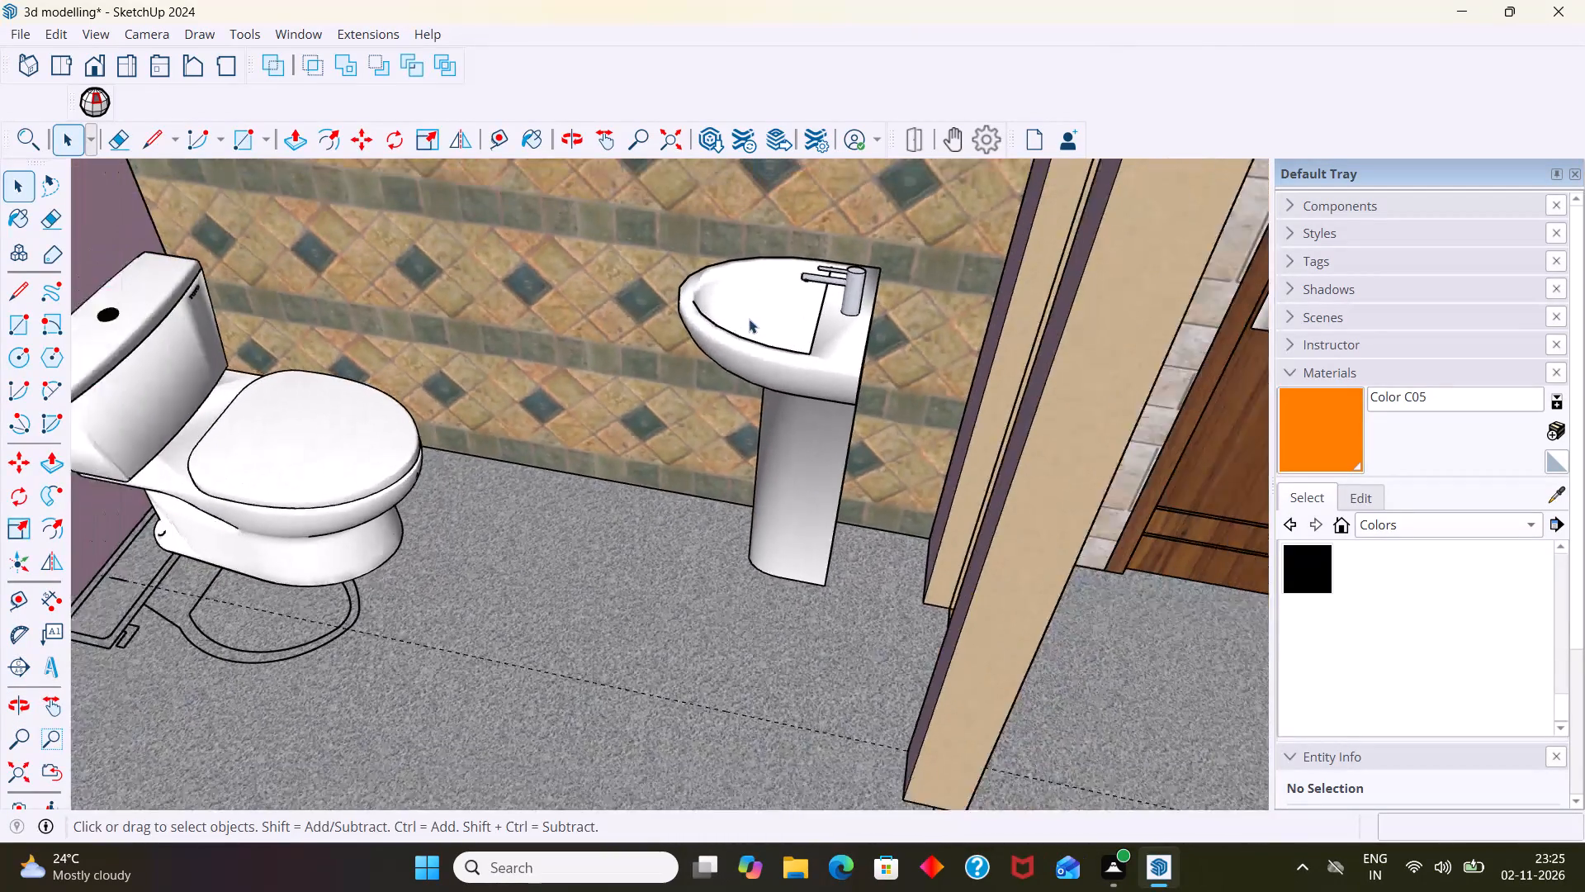
scroll(749, 319, down, 9)
middle_drag(571, 434, 382, 482)
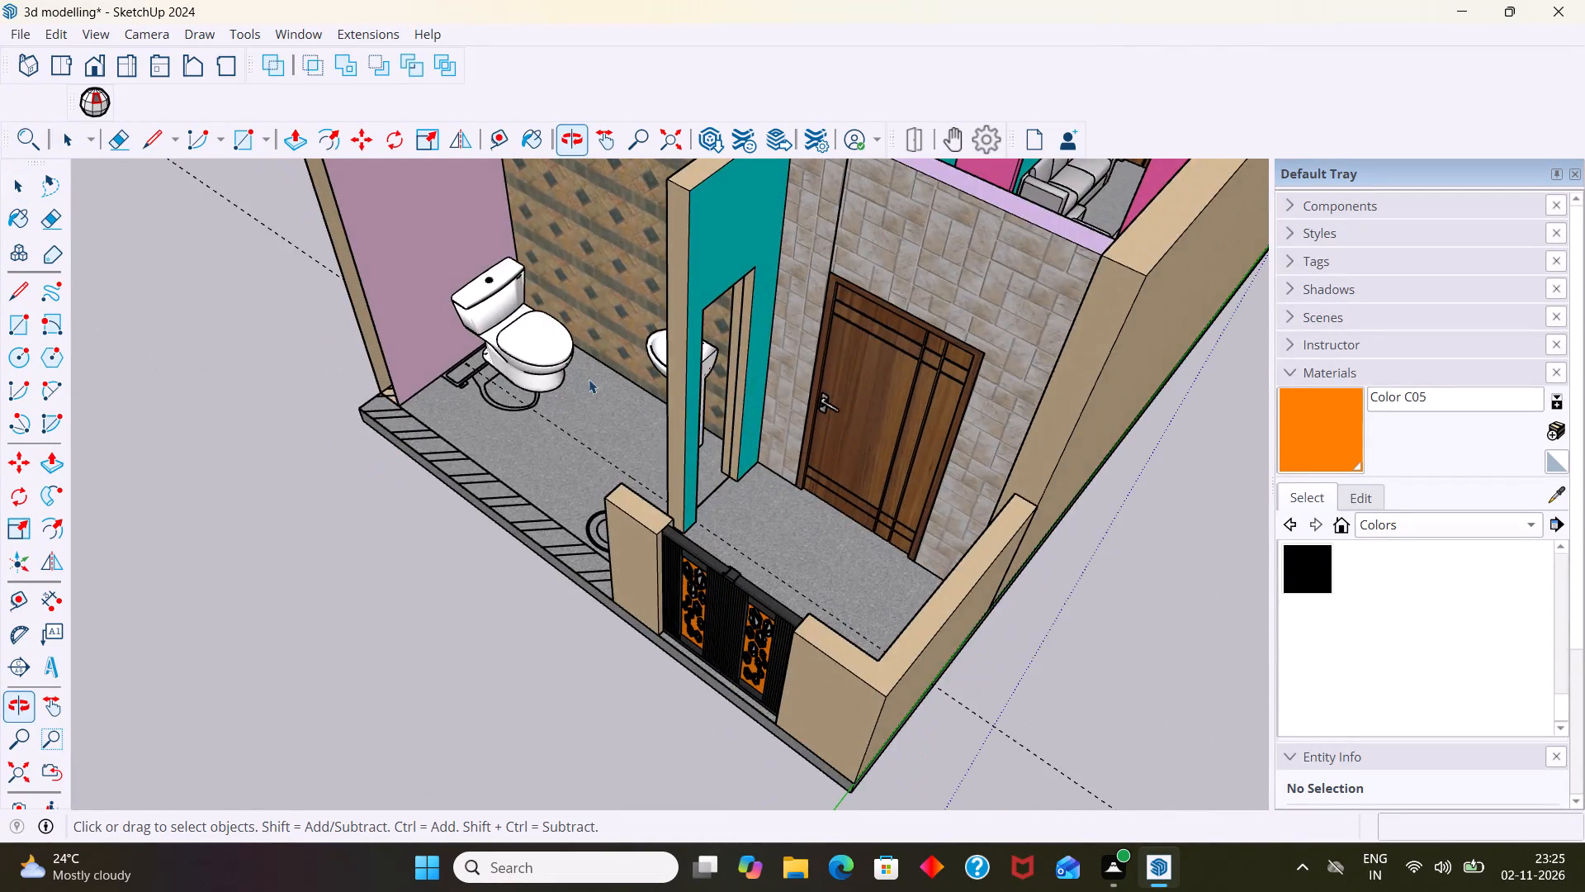
scroll(589, 379, up, 6)
scroll(472, 383, up, 3)
scroll(521, 471, up, 1)
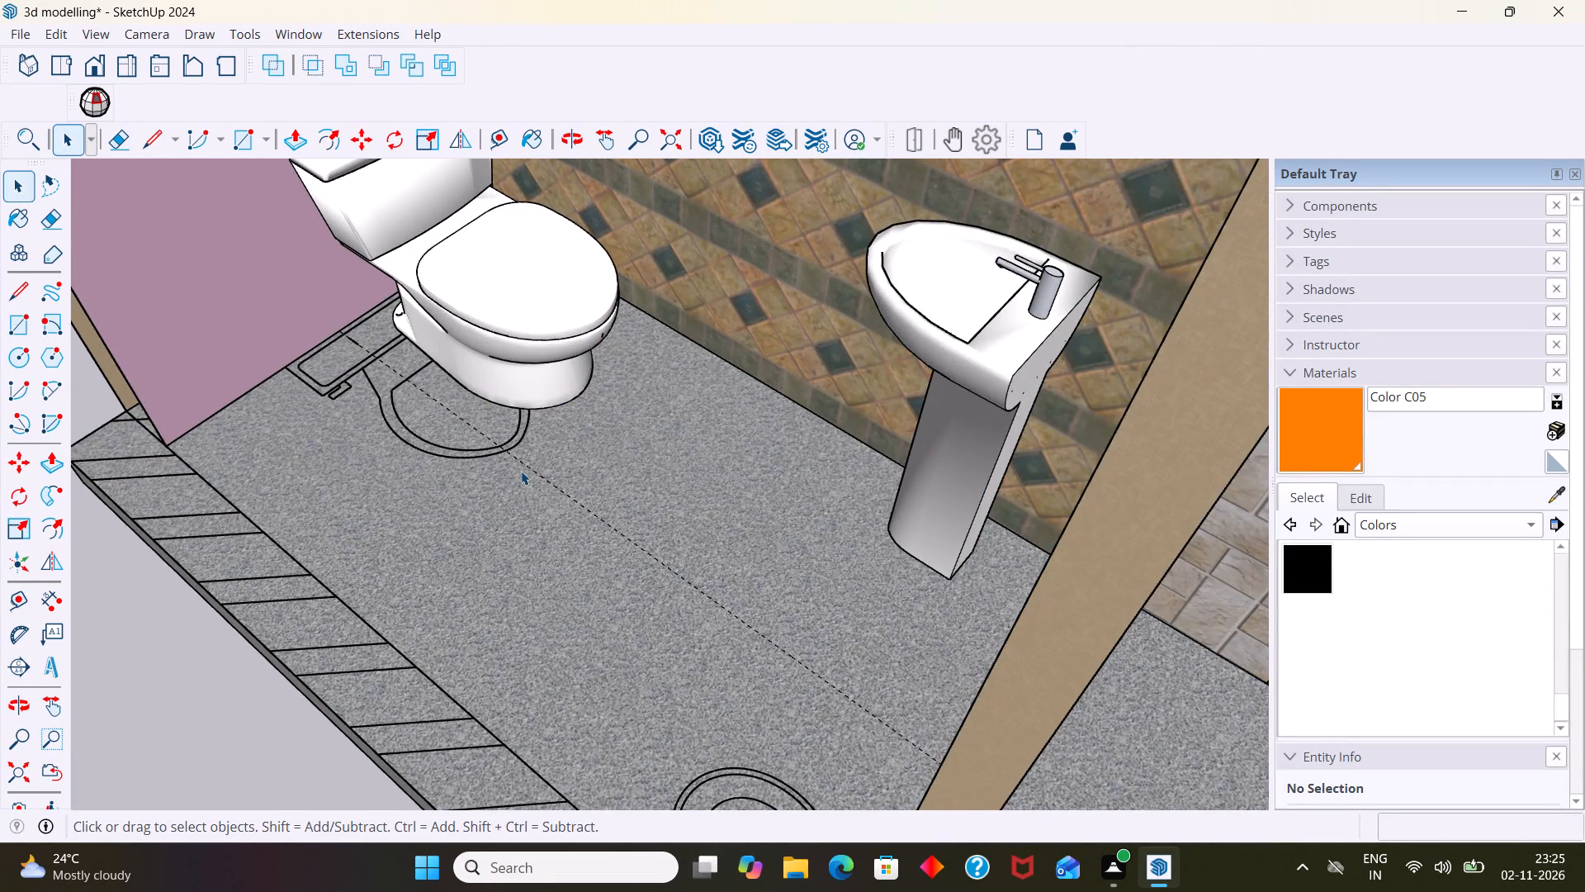
scroll(521, 471, down, 4)
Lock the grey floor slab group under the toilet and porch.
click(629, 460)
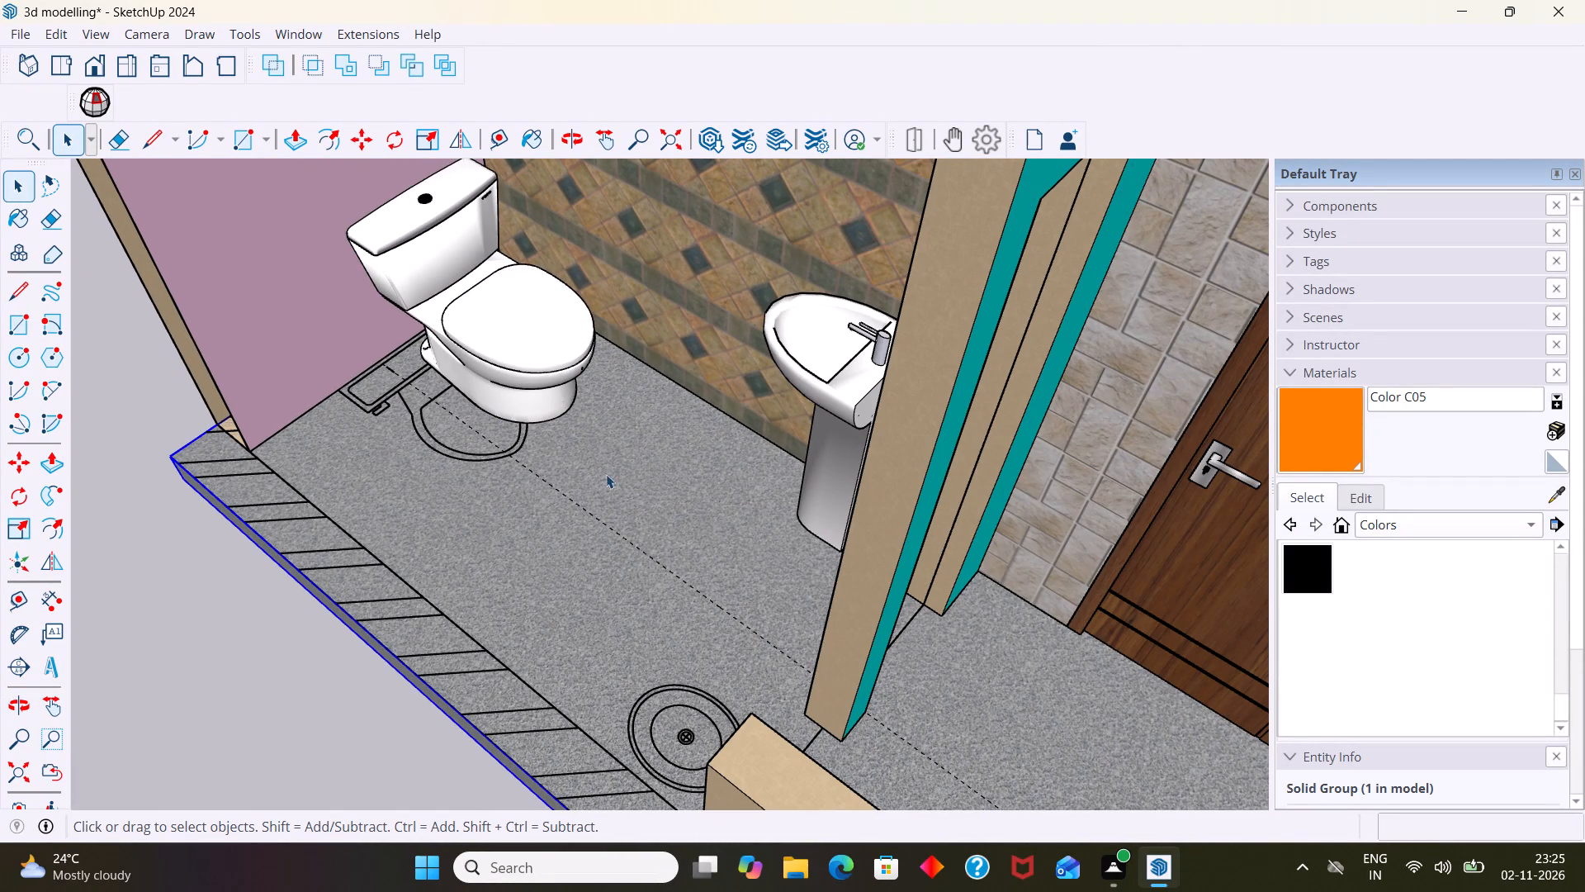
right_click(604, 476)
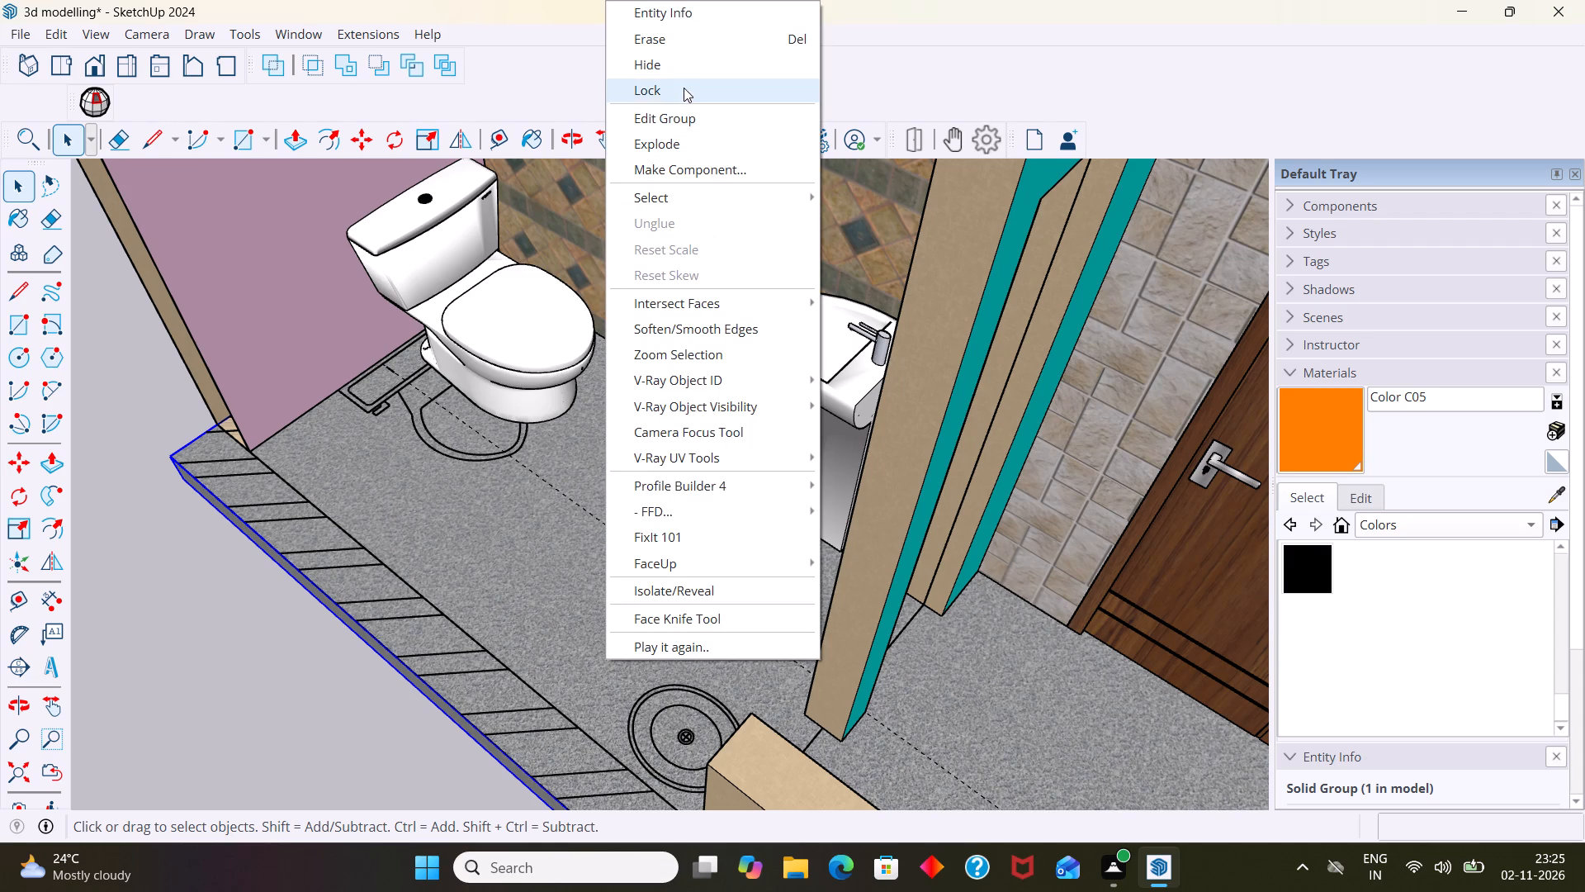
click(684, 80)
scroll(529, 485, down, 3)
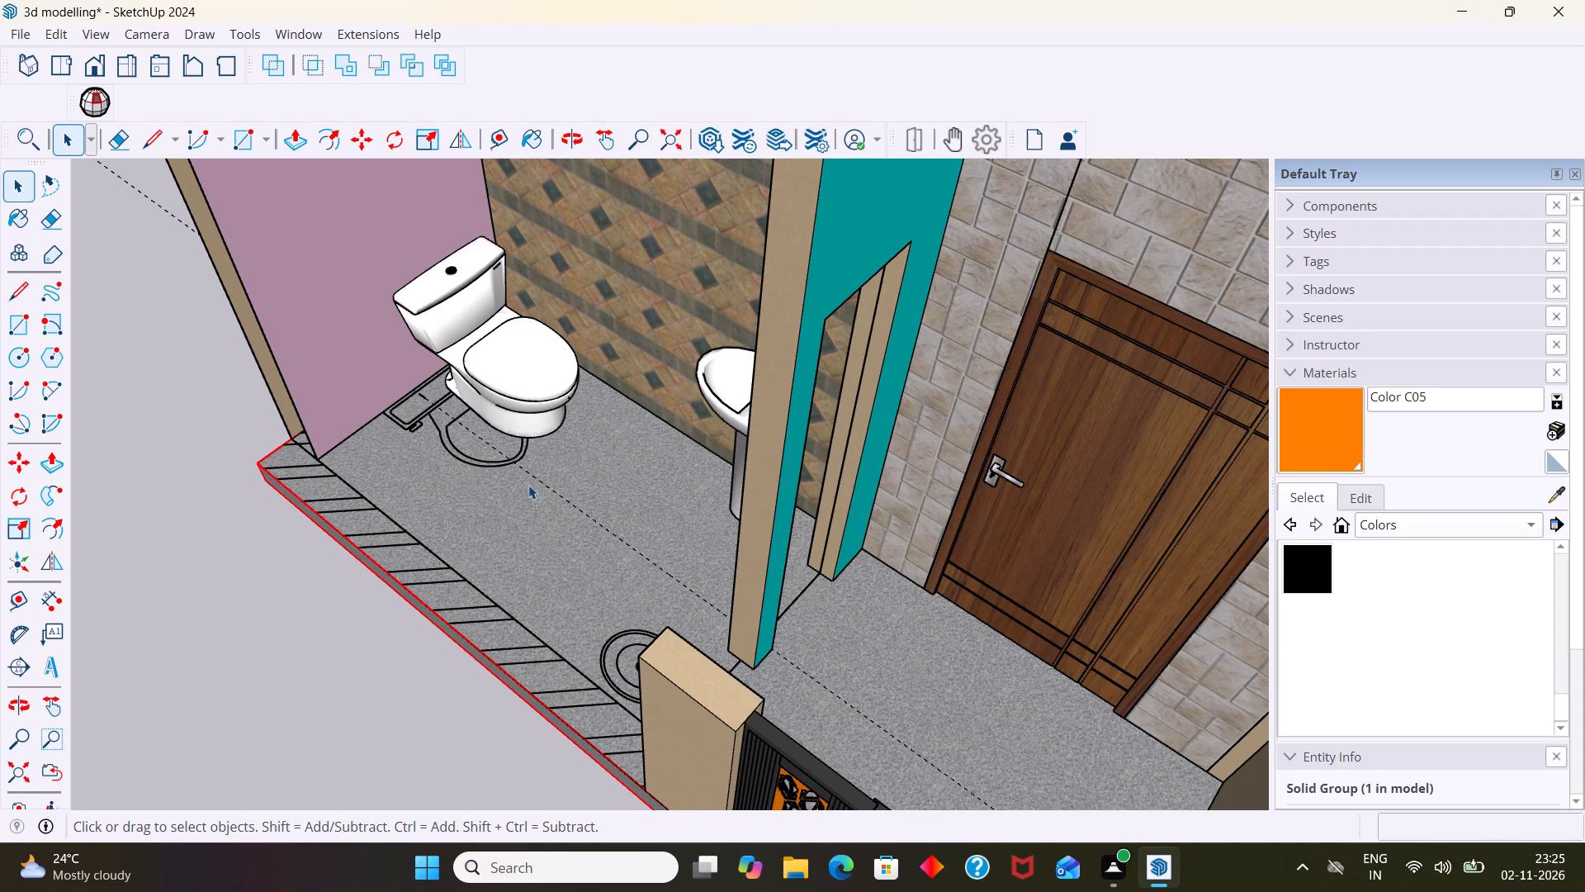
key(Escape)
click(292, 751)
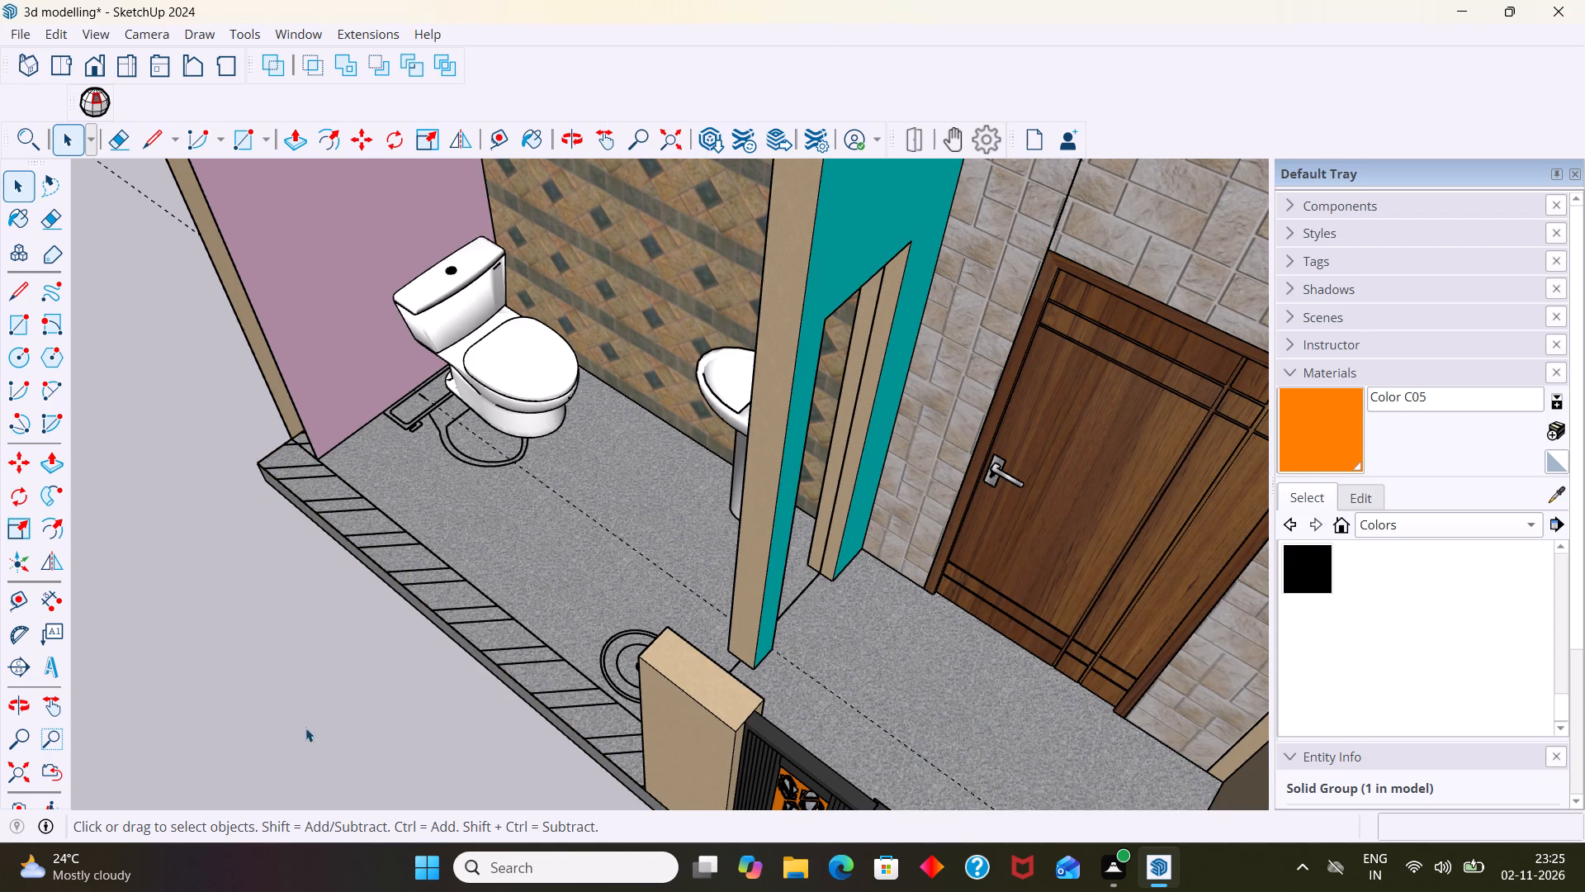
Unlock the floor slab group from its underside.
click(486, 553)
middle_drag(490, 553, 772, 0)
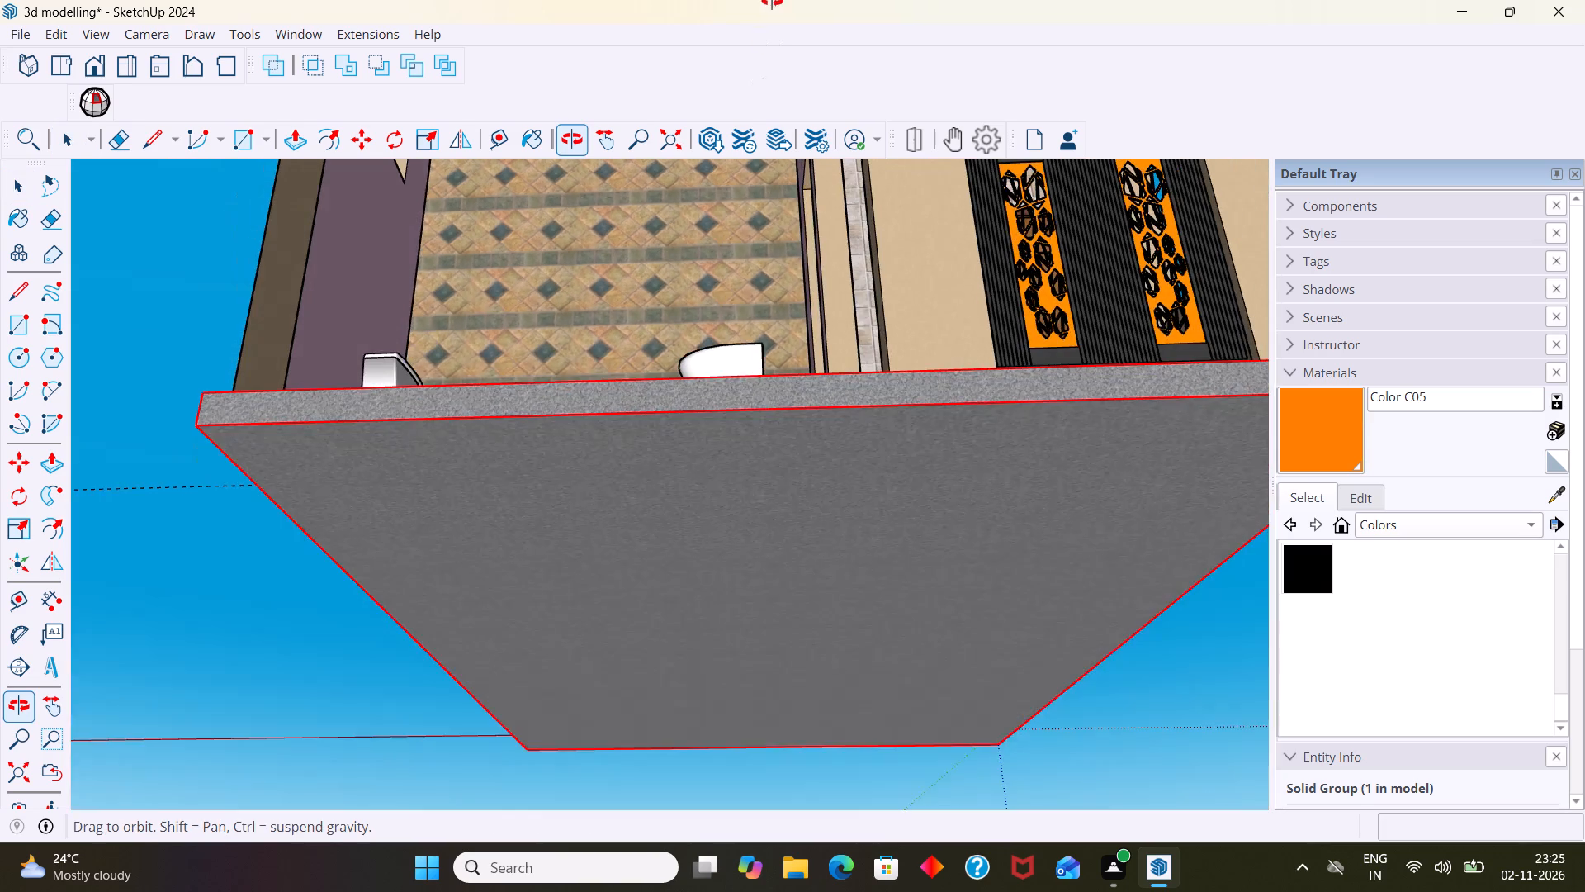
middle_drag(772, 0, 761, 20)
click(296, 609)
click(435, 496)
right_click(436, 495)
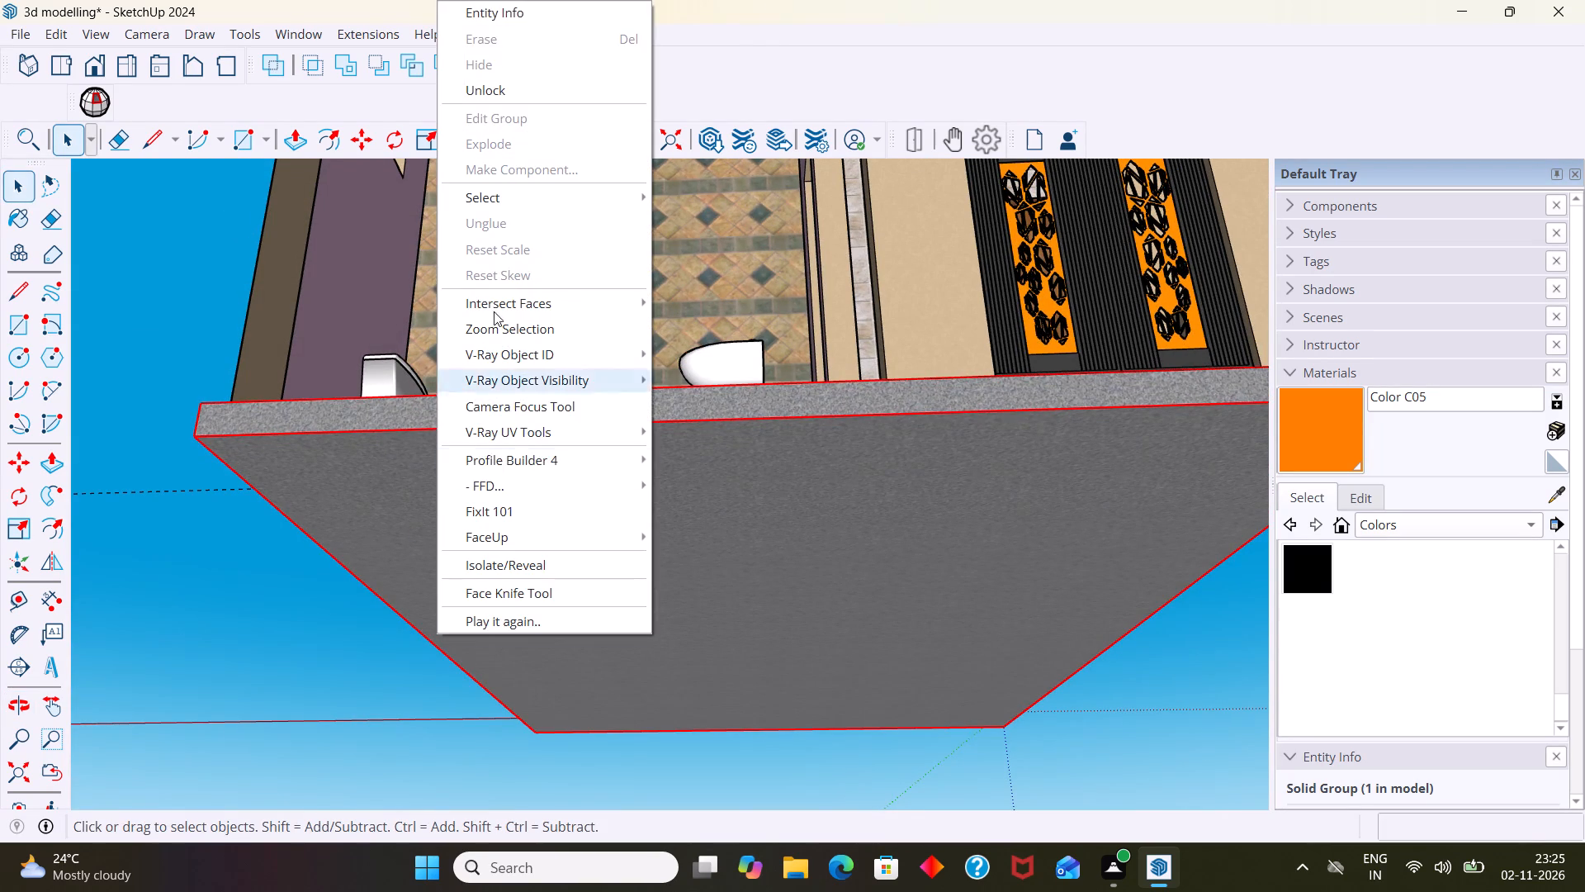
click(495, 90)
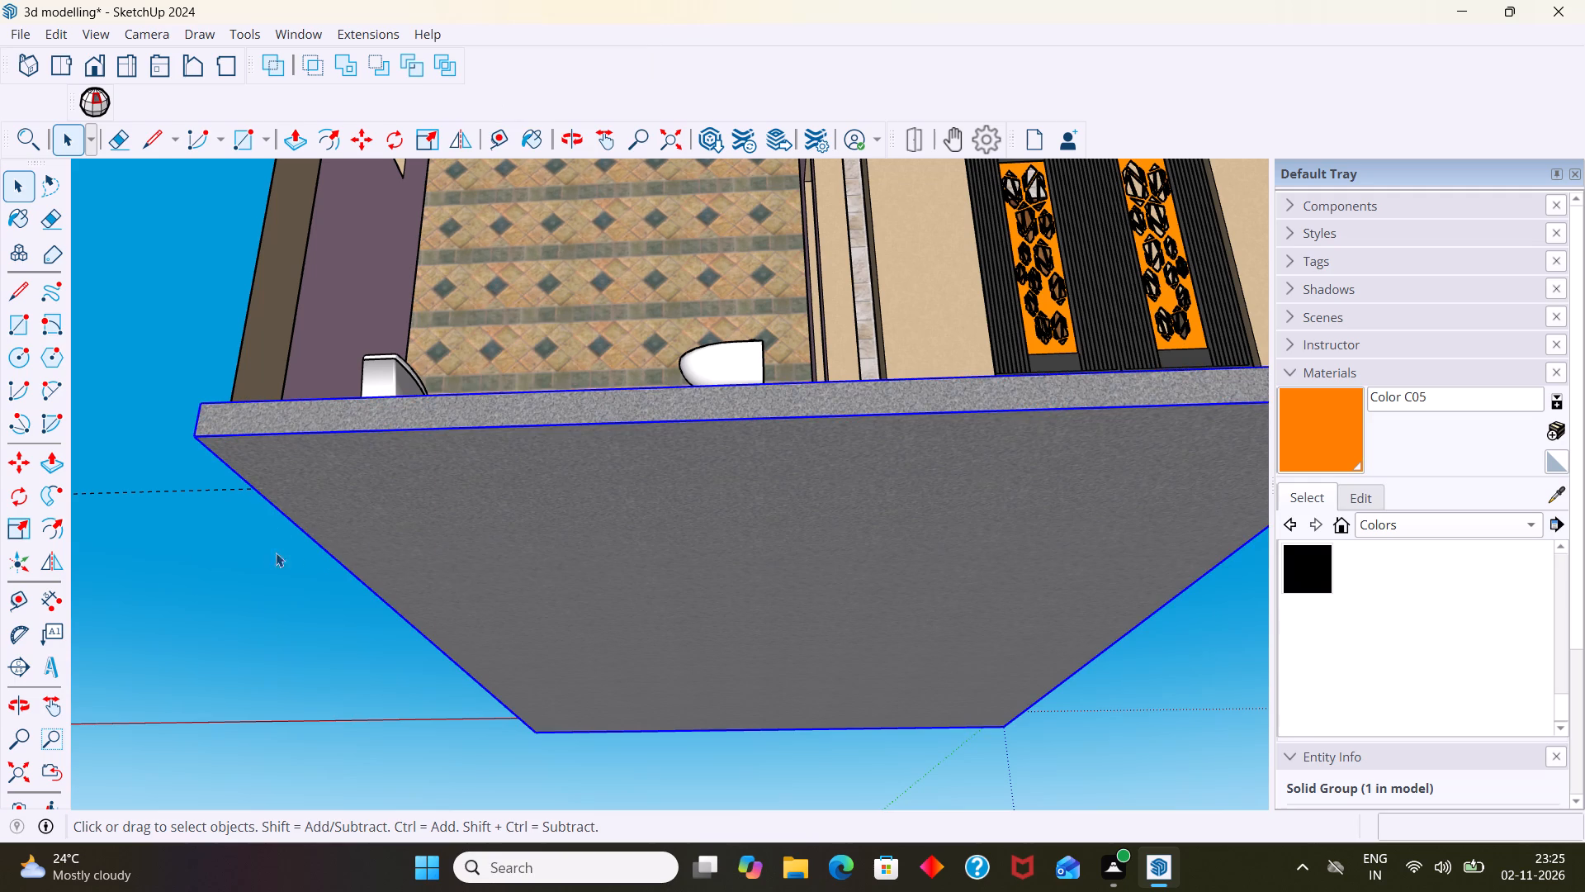
Hide the floor slab group.
right_click(386, 489)
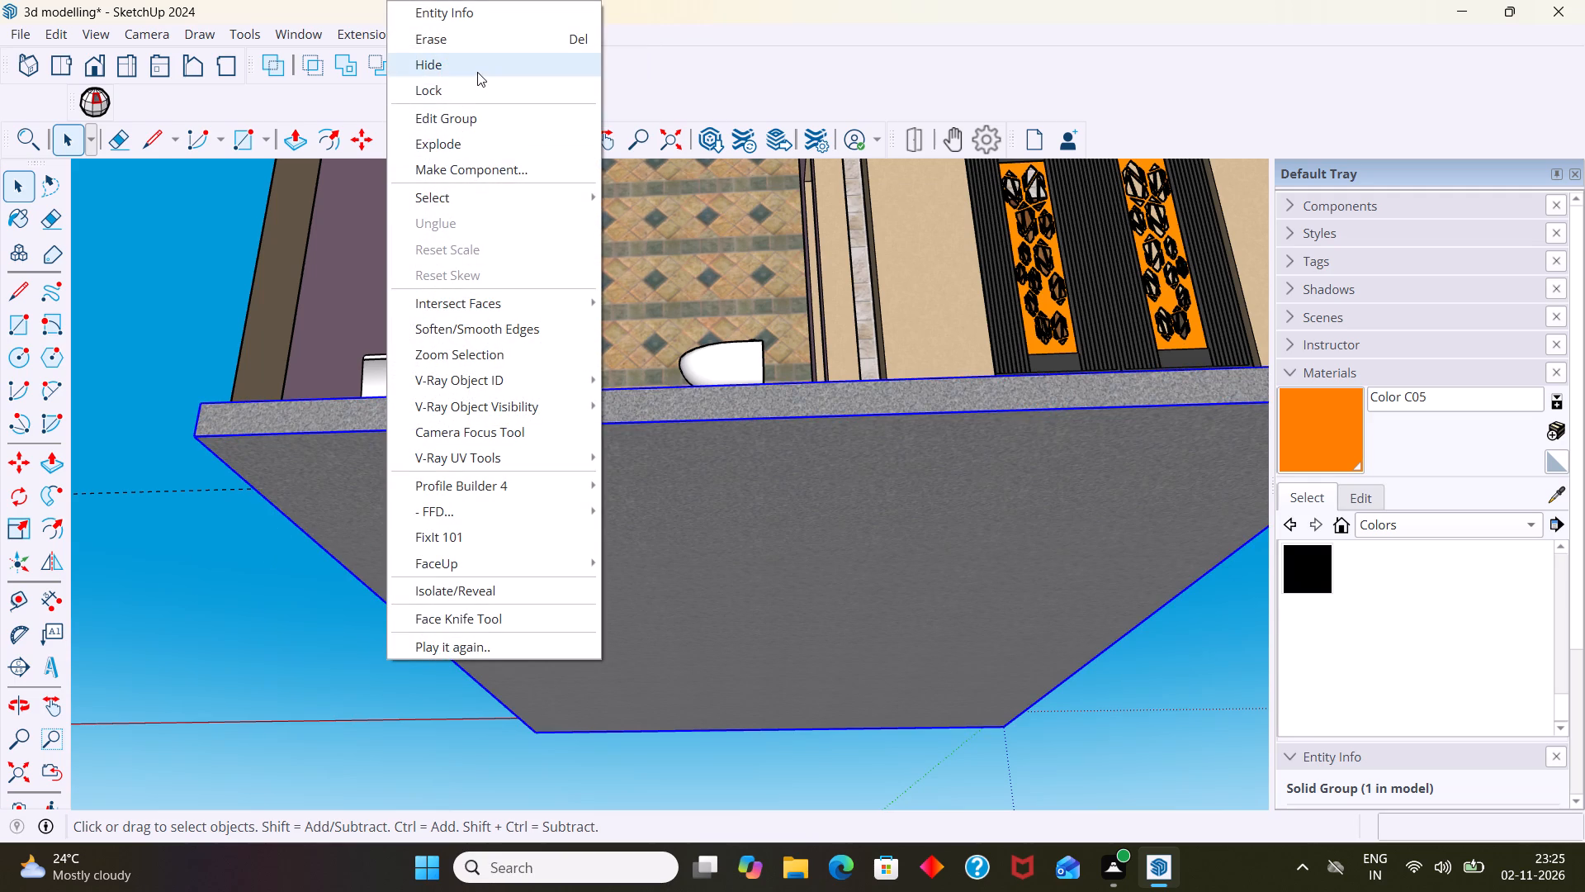
click(477, 72)
Delete the toilet bowl's 2D plan symbol from inside the floor-plan linework group.
scroll(414, 333, down, 2)
middle_drag(380, 465, 325, 661)
scroll(341, 632, down, 1)
scroll(327, 641, up, 1)
scroll(334, 629, down, 1)
middle_drag(334, 628, 324, 632)
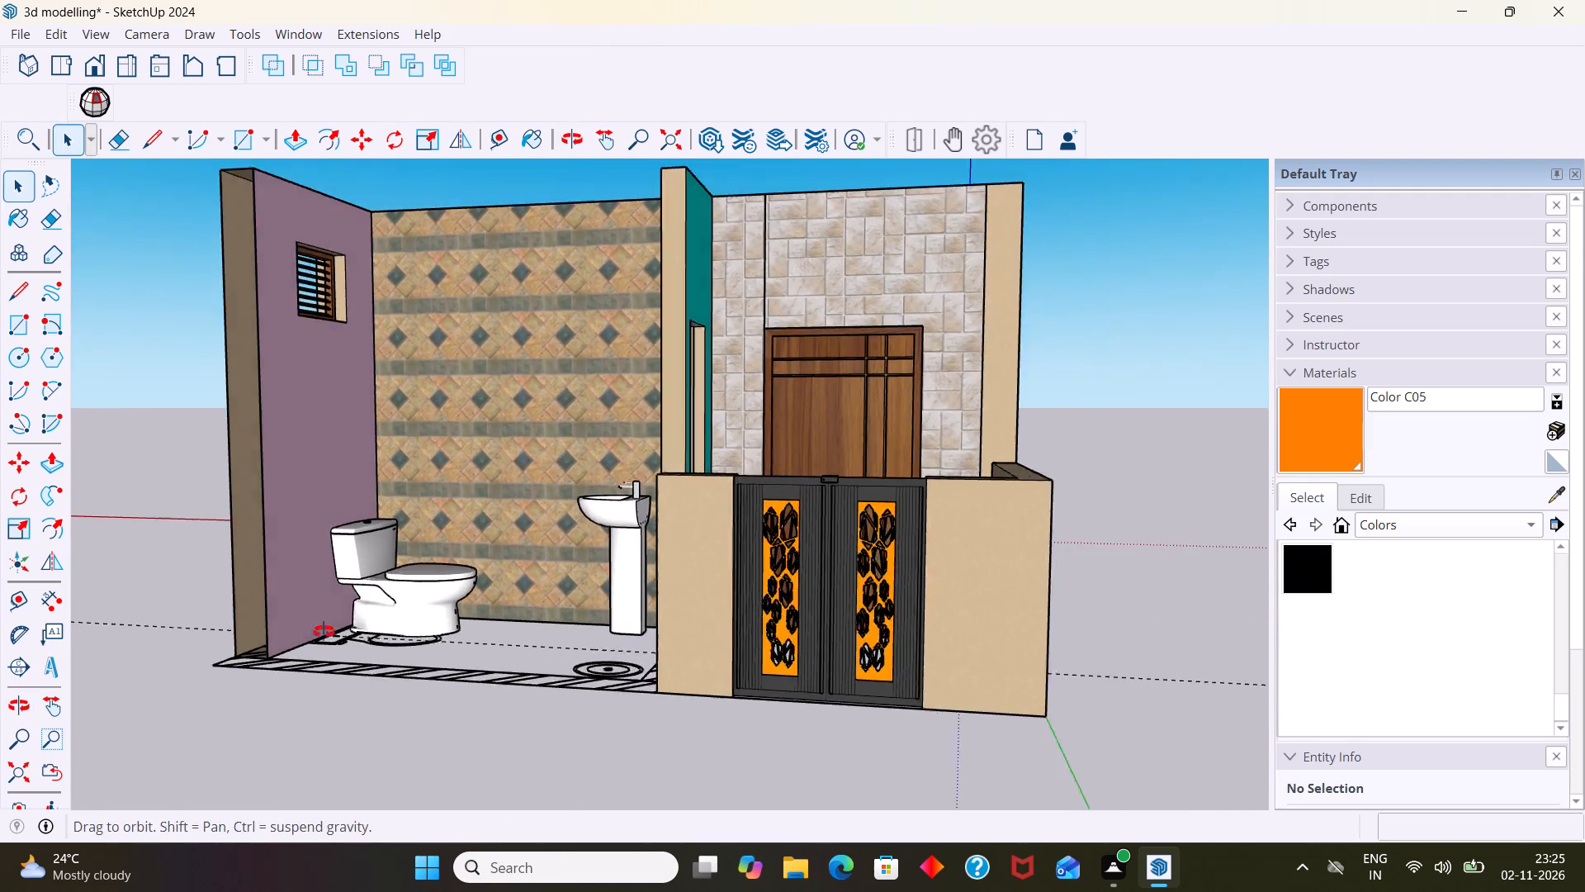
middle_drag(324, 632, 198, 763)
scroll(238, 718, up, 1)
scroll(408, 664, up, 5)
click(385, 676)
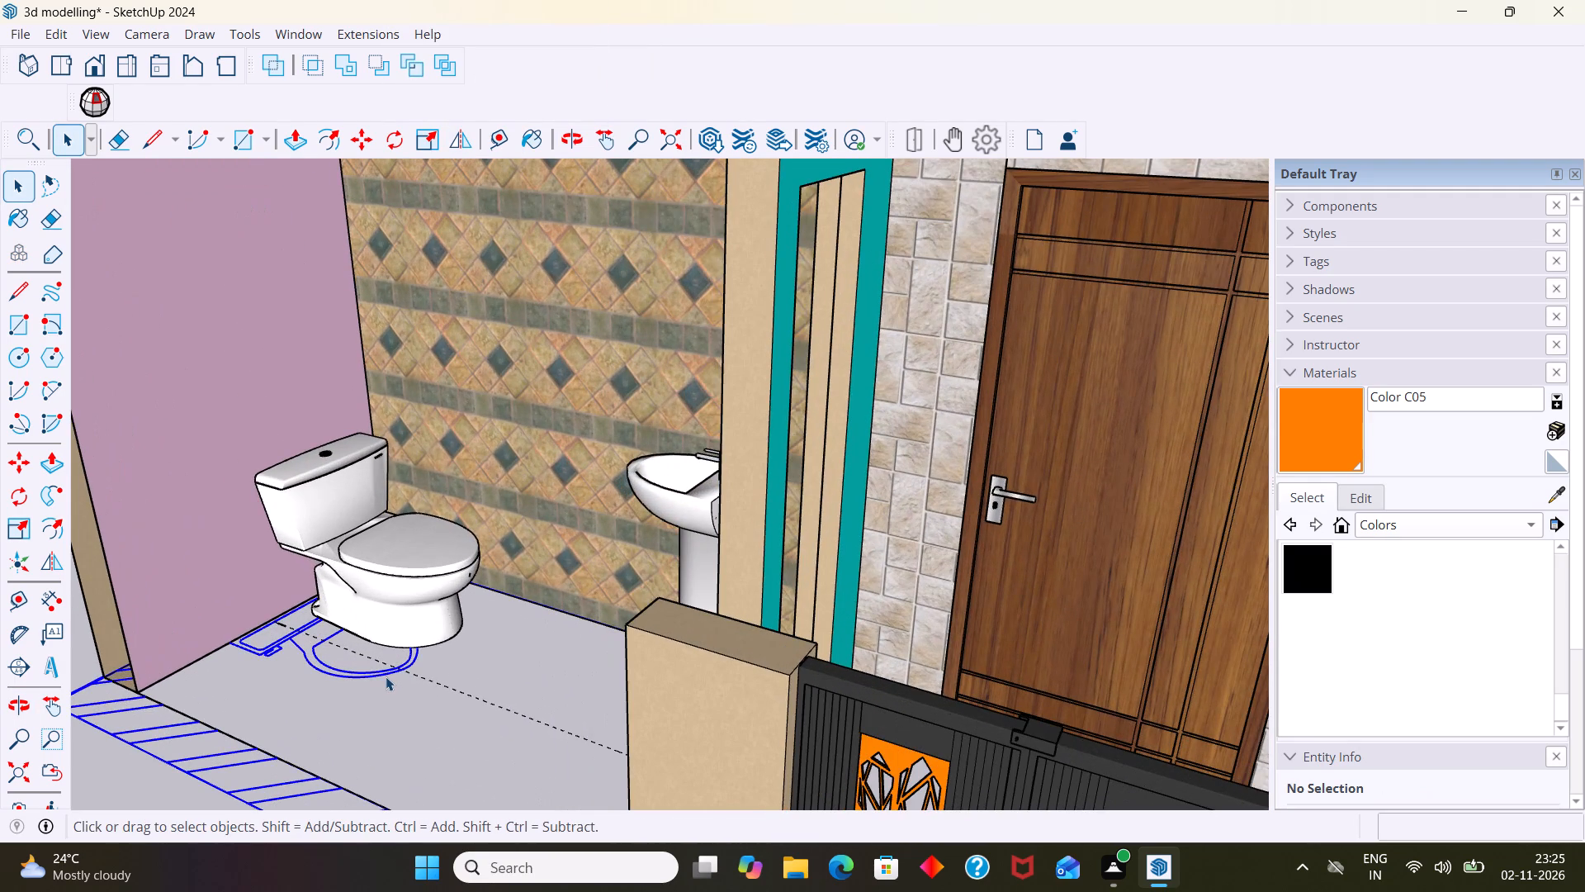
double_click(386, 676)
click(375, 675)
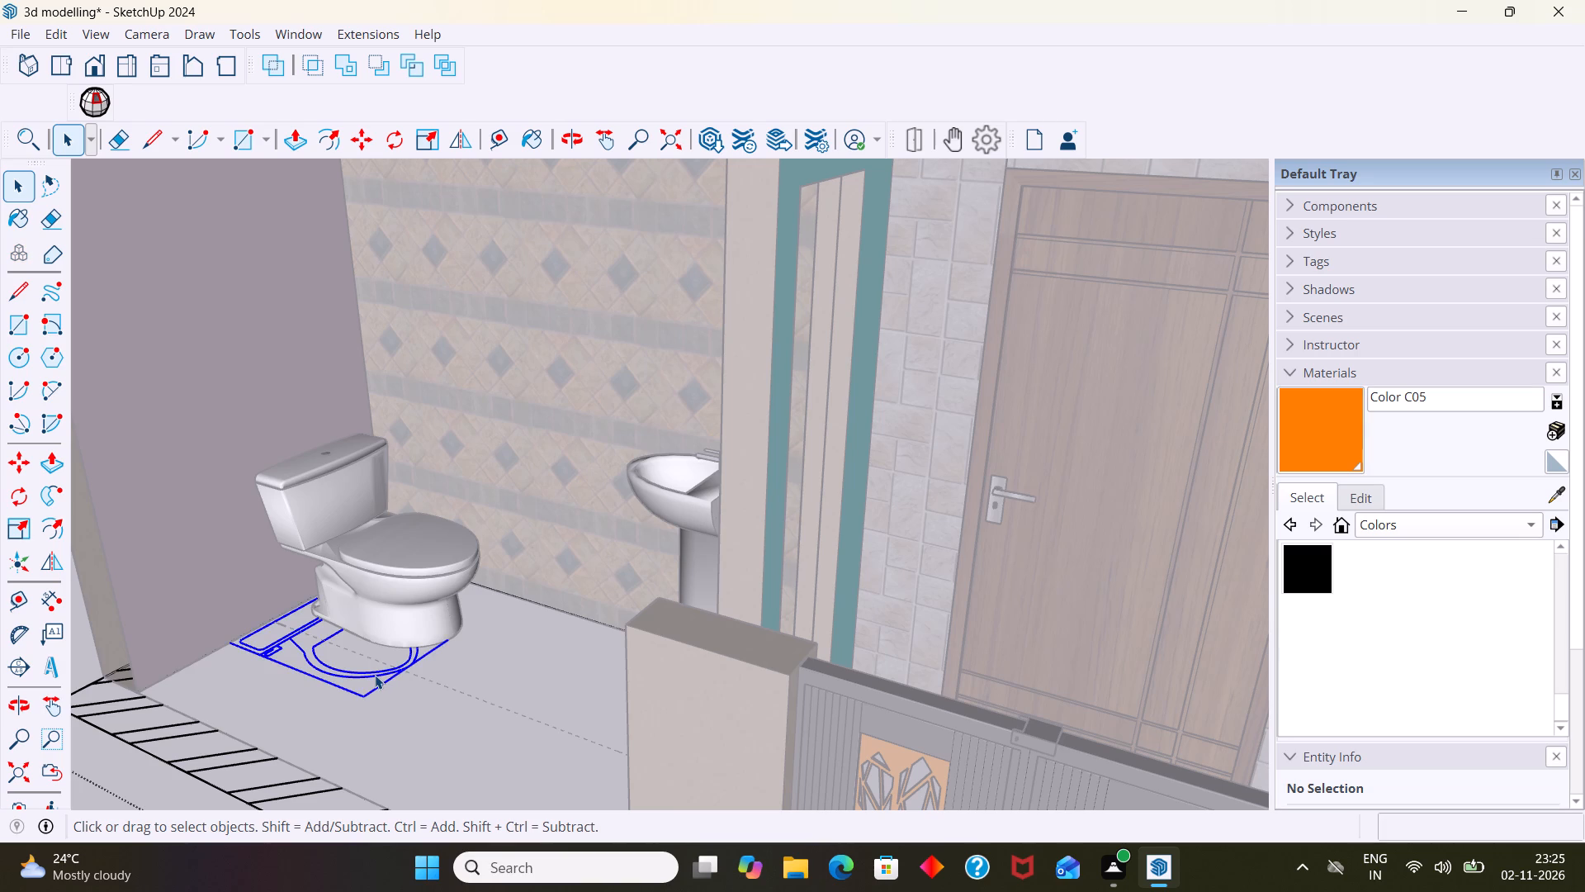
key(Delete)
scroll(372, 669, down, 2)
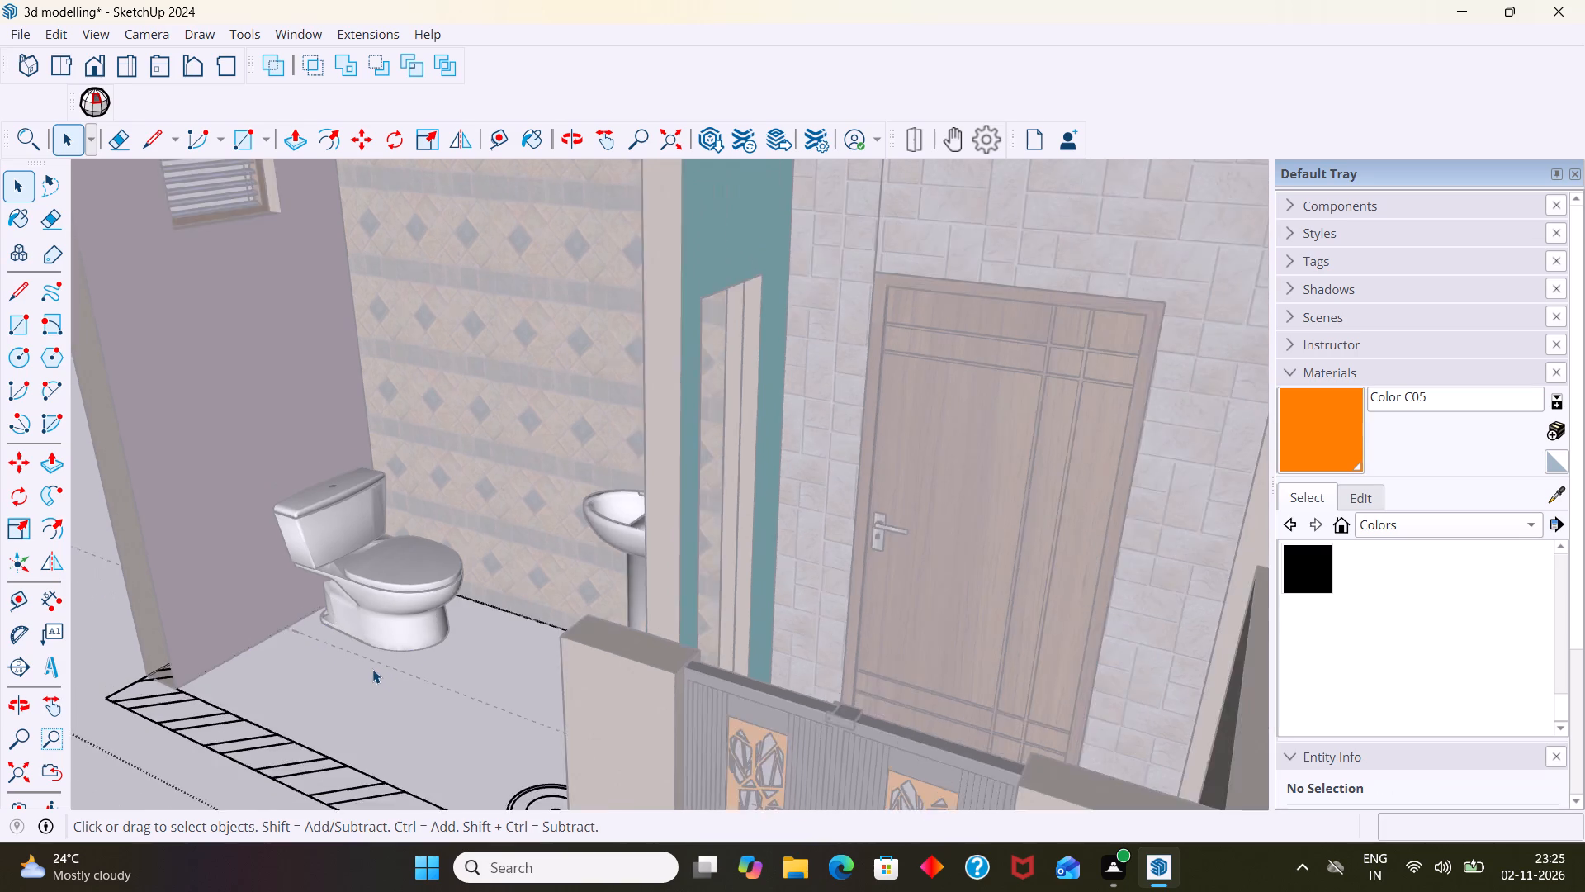
scroll(372, 669, down, 5)
click(188, 743)
Examine the house's open toilet front and porch as a whole from the front and above.
scroll(185, 729, down, 2)
middle_drag(188, 728, 446, 726)
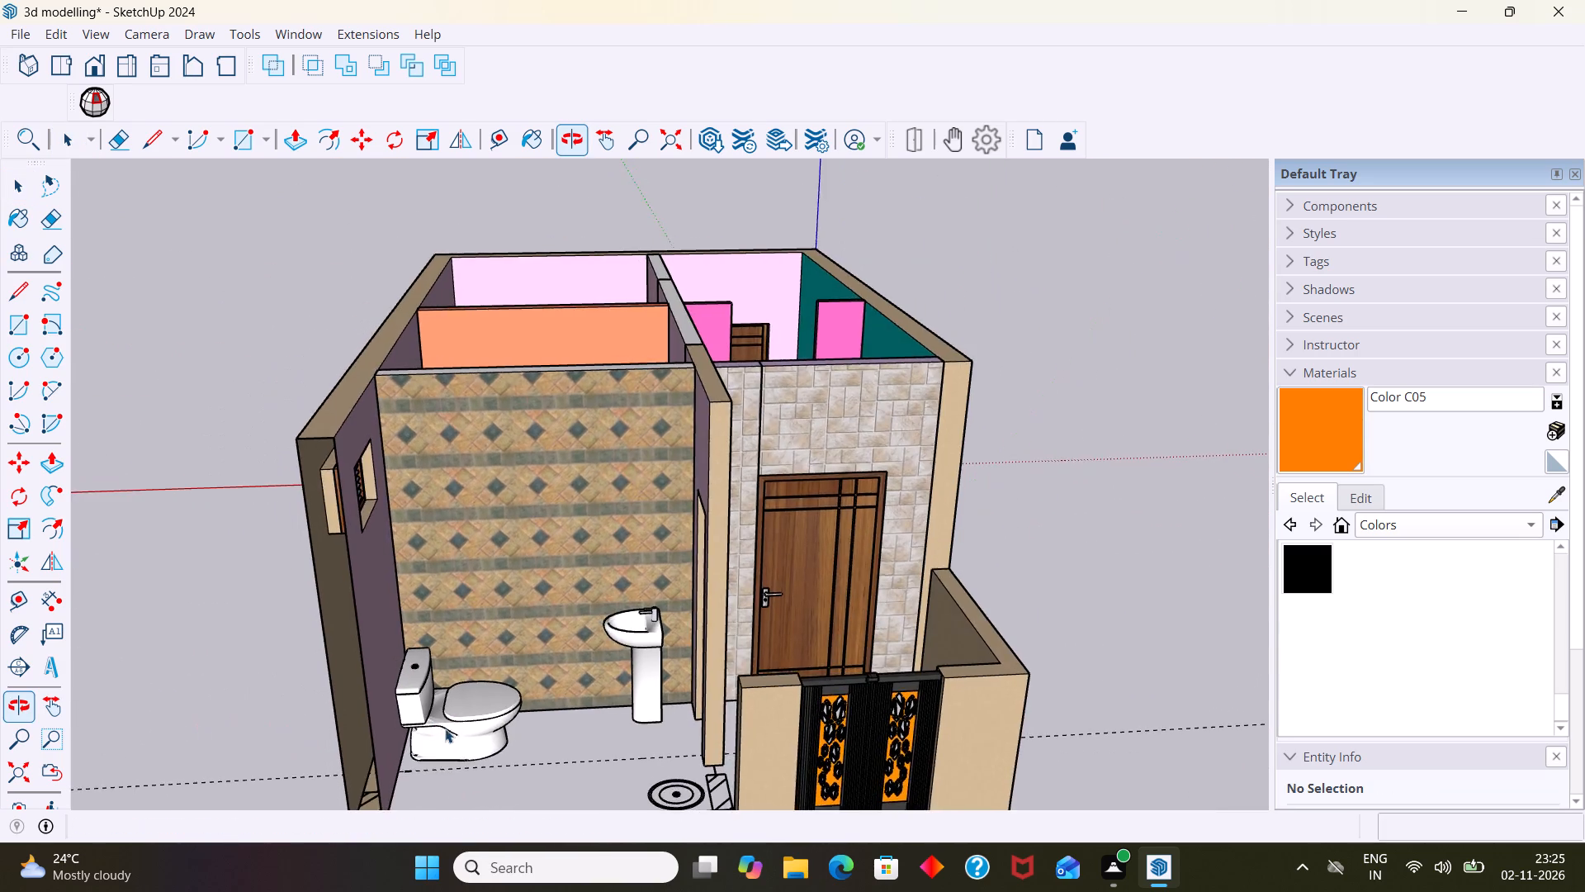
scroll(429, 728, down, 3)
middle_drag(409, 747, 346, 642)
scroll(339, 636, down, 4)
middle_drag(343, 657, 291, 750)
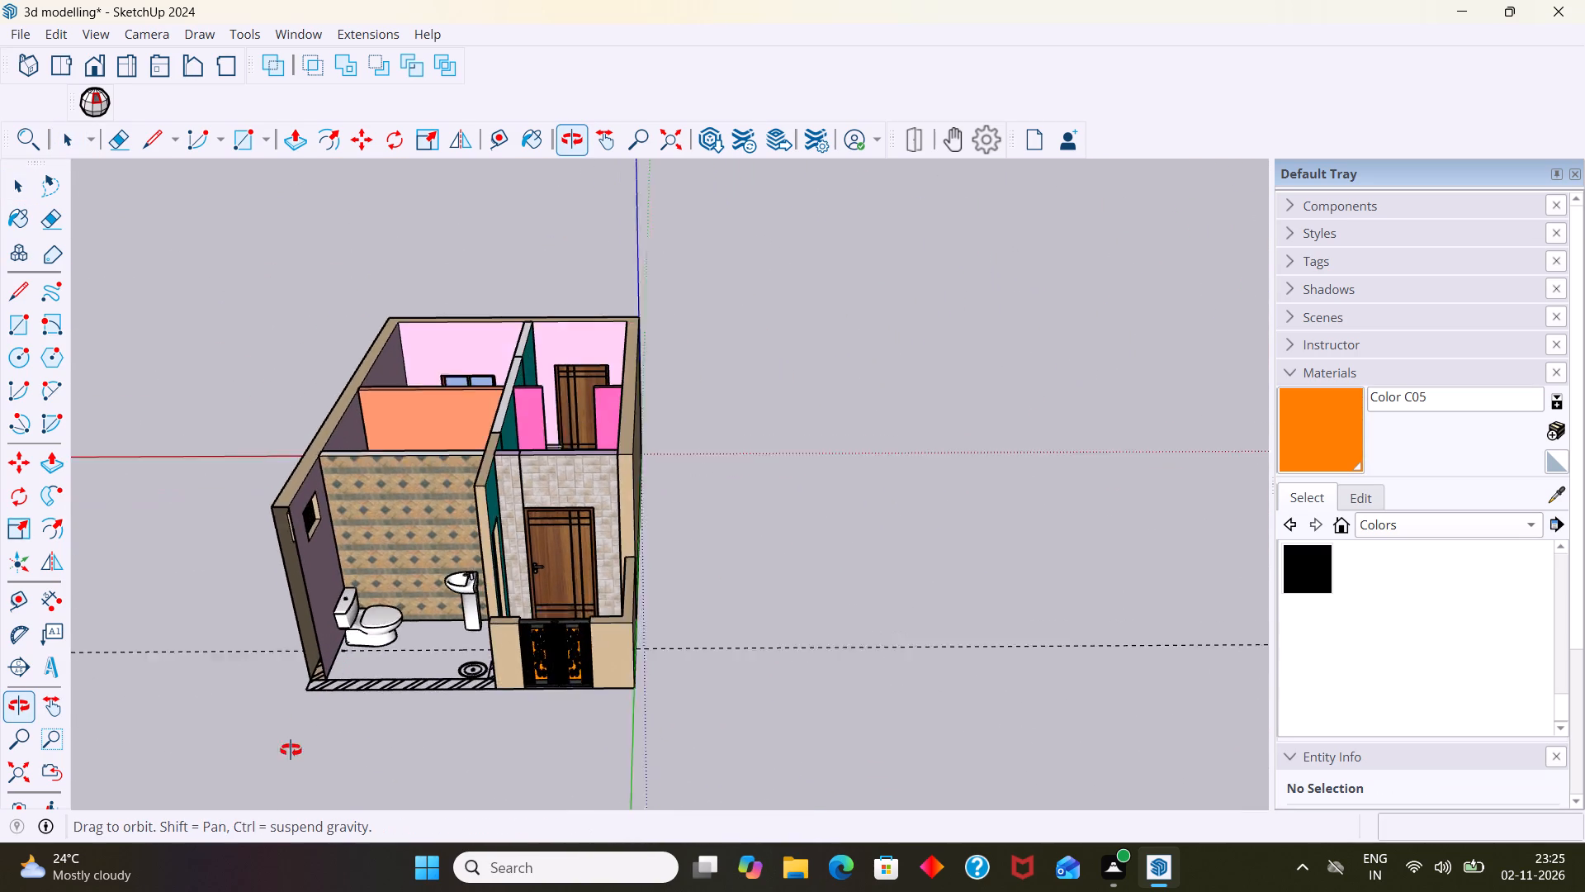
Draw a rectangle about 9" by 10' over the open front end of the toilet's outer side wall.
middle_drag(291, 750, 210, 751)
scroll(439, 552, up, 5)
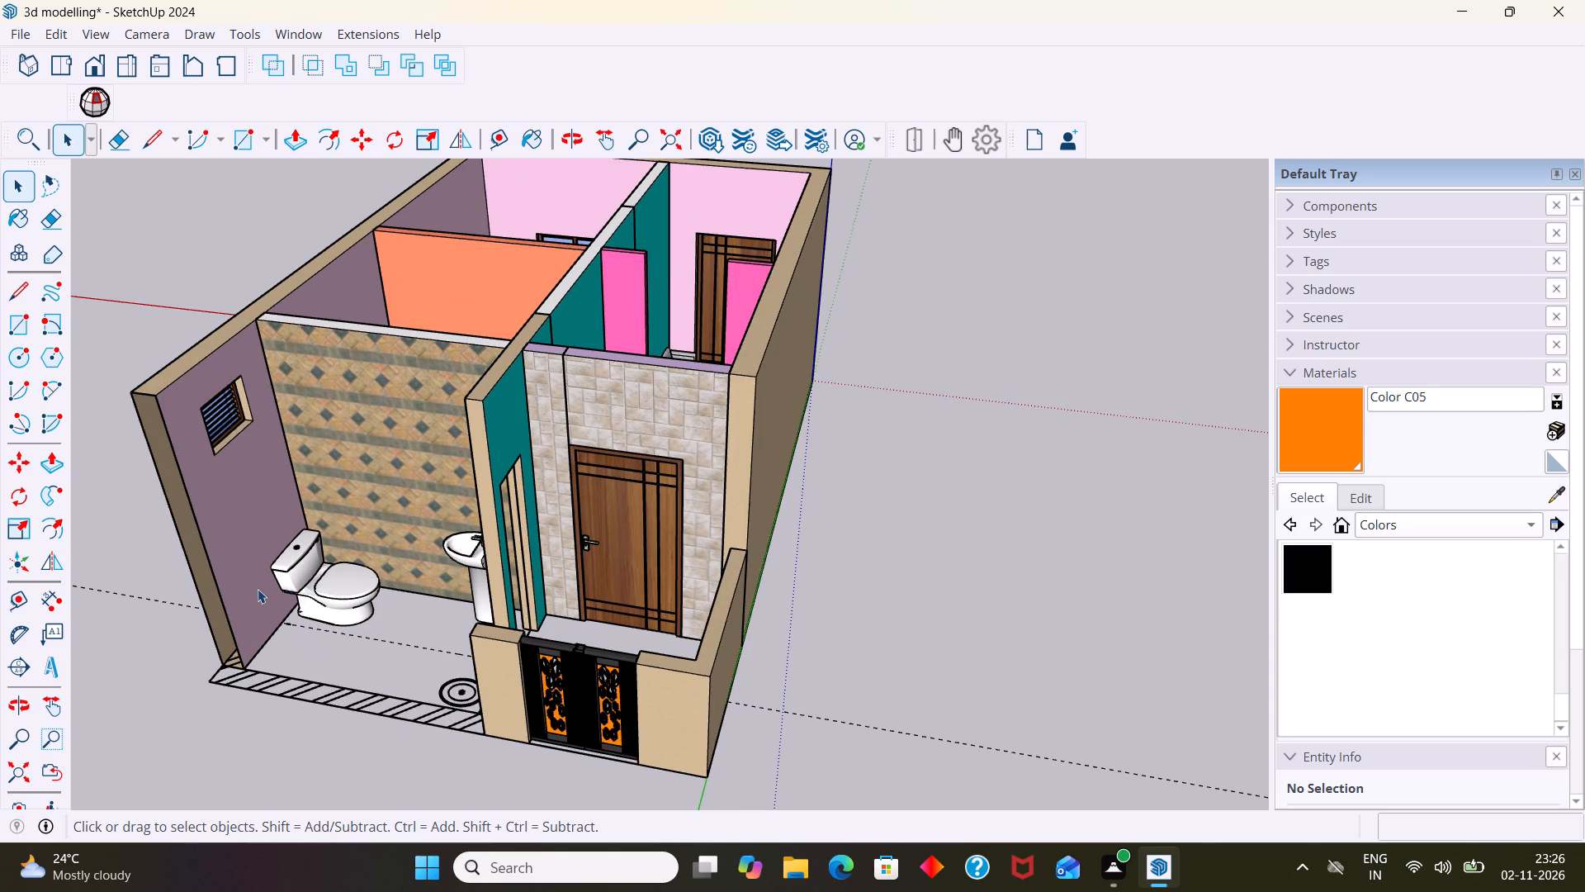
key(r)
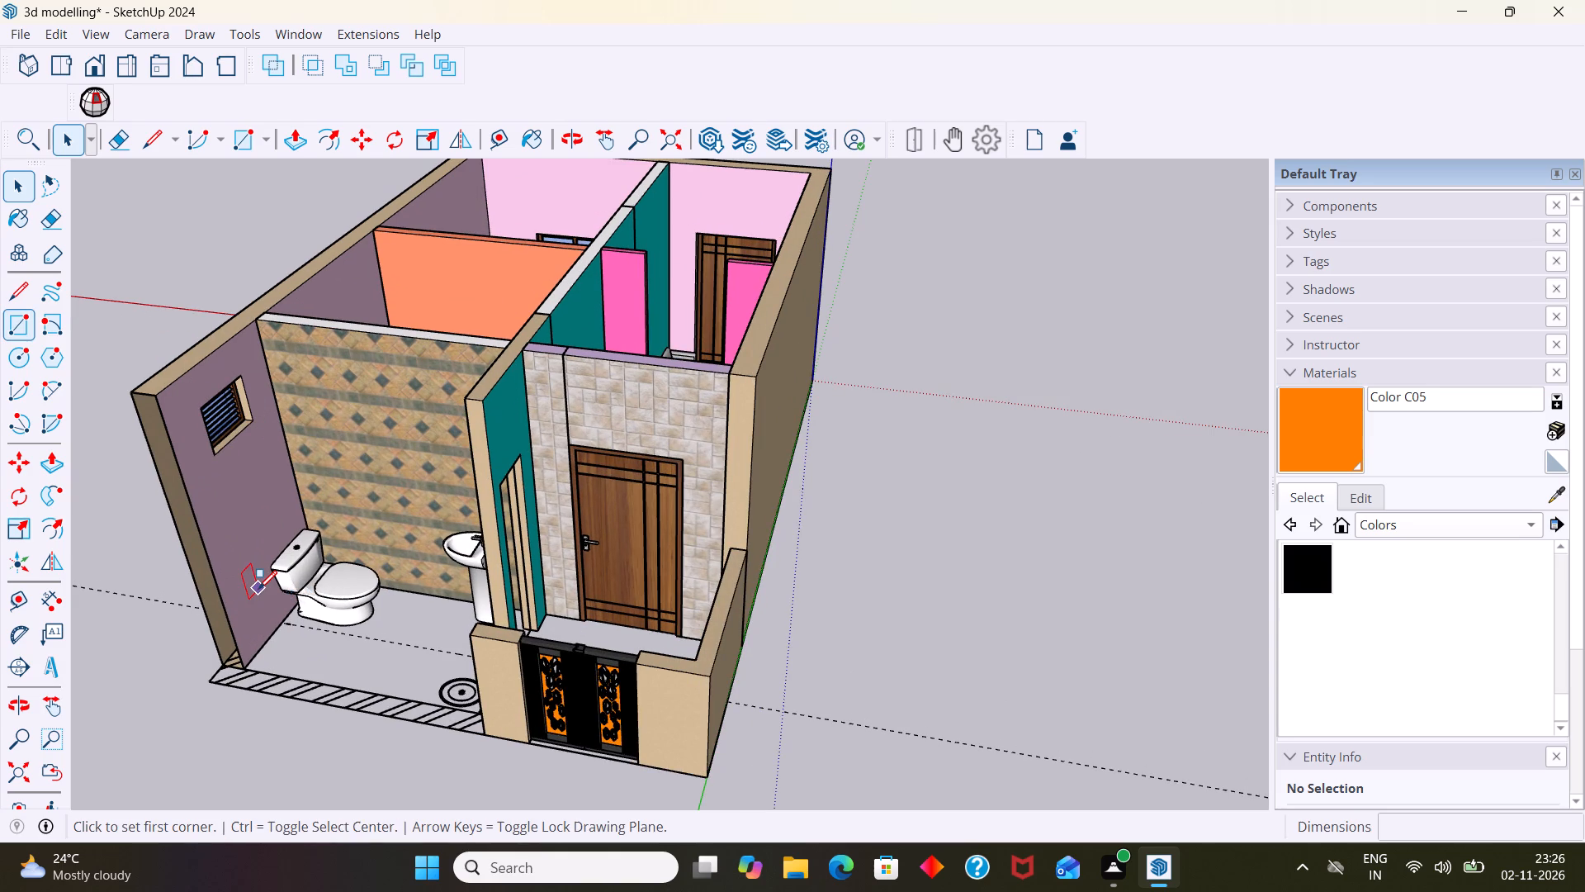
click(132, 394)
scroll(204, 691, up, 3)
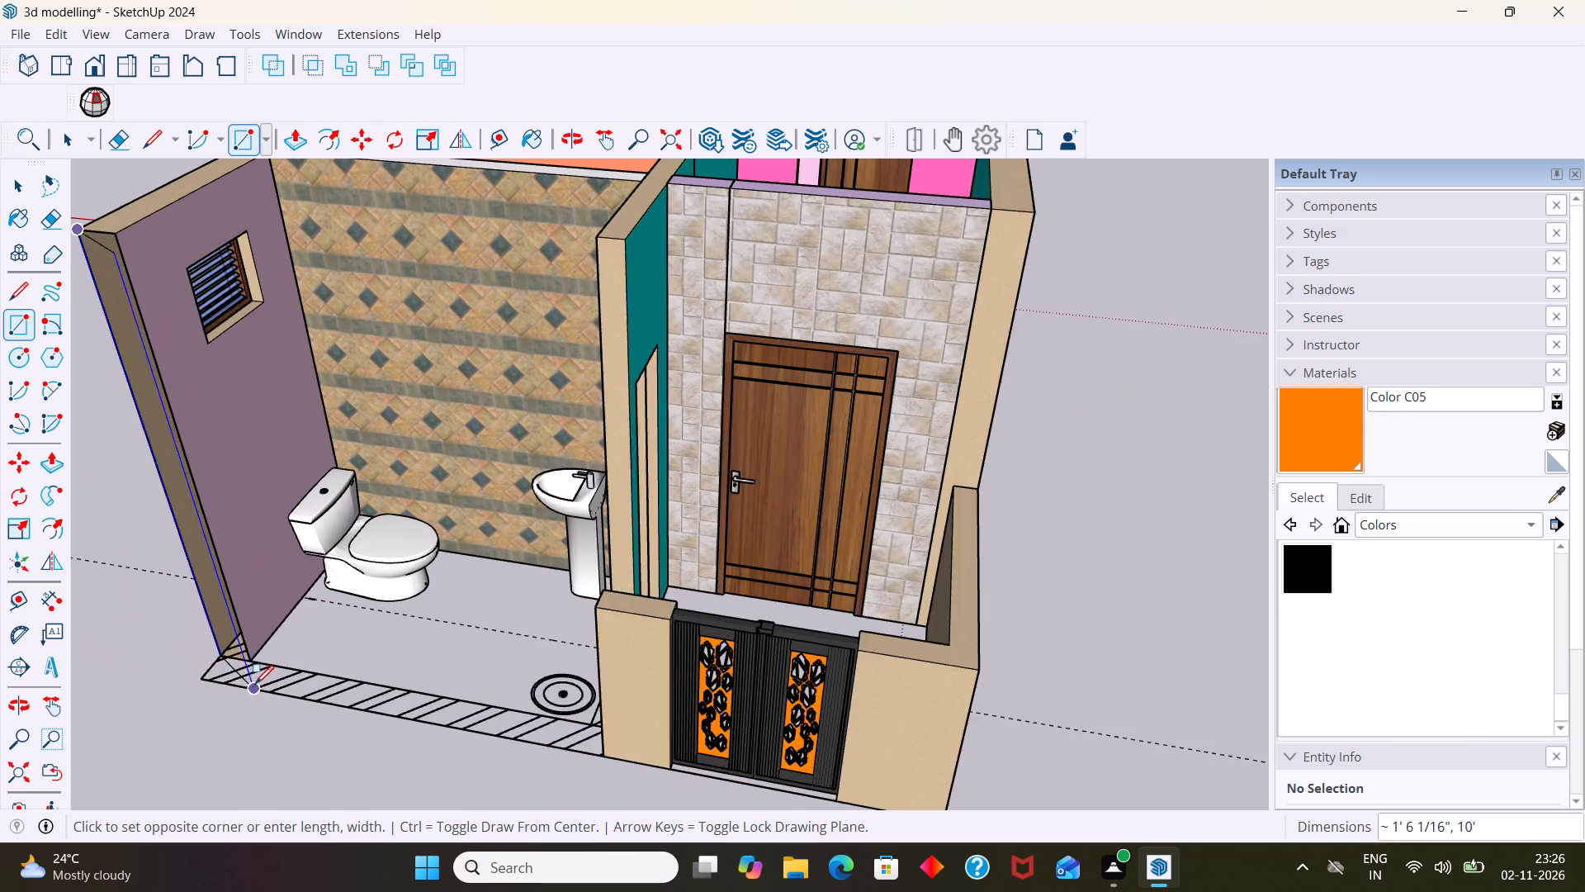
scroll(255, 684, up, 8)
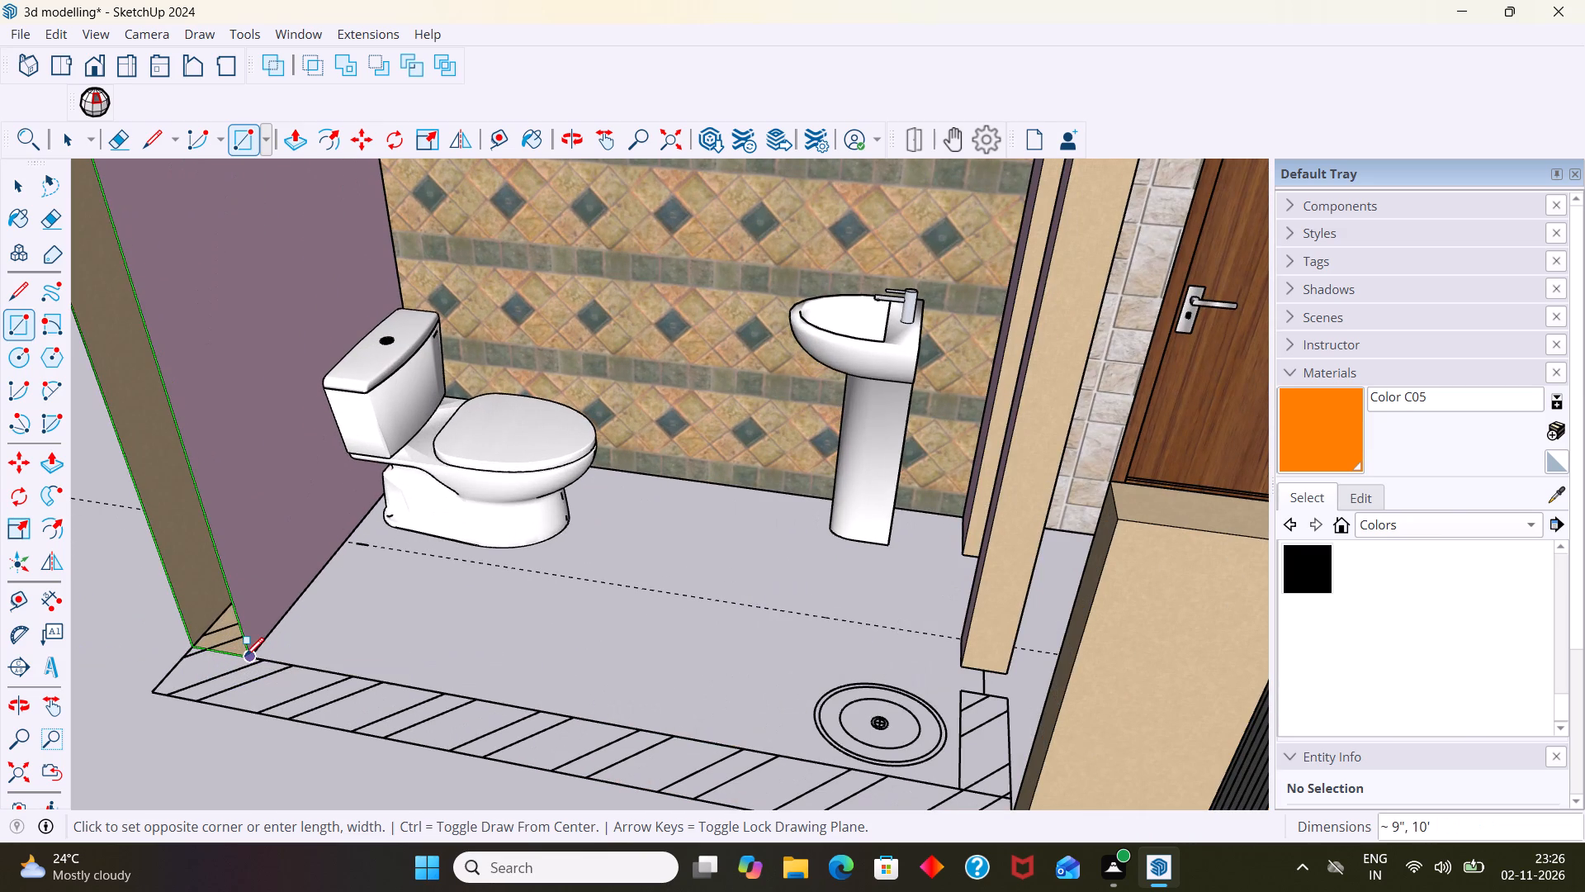
click(245, 656)
key(space)
Delete the round drain's 2D plan symbol beside the toilet partition from inside the floor-plan linework group.
scroll(242, 647, down, 3)
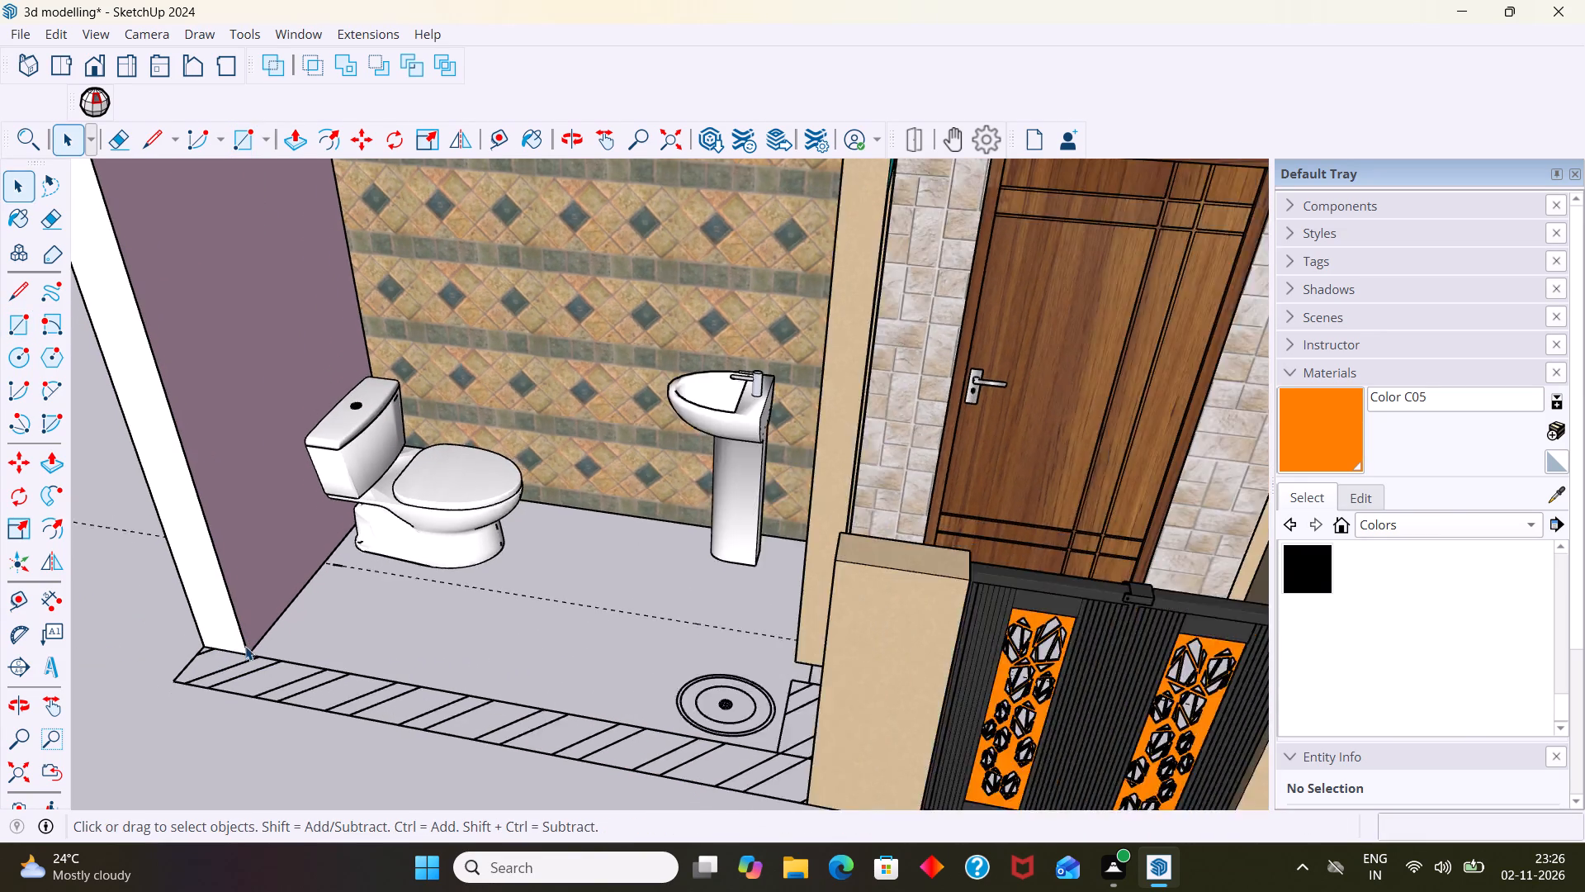
scroll(245, 646, down, 7)
scroll(243, 641, up, 4)
scroll(200, 595, down, 1)
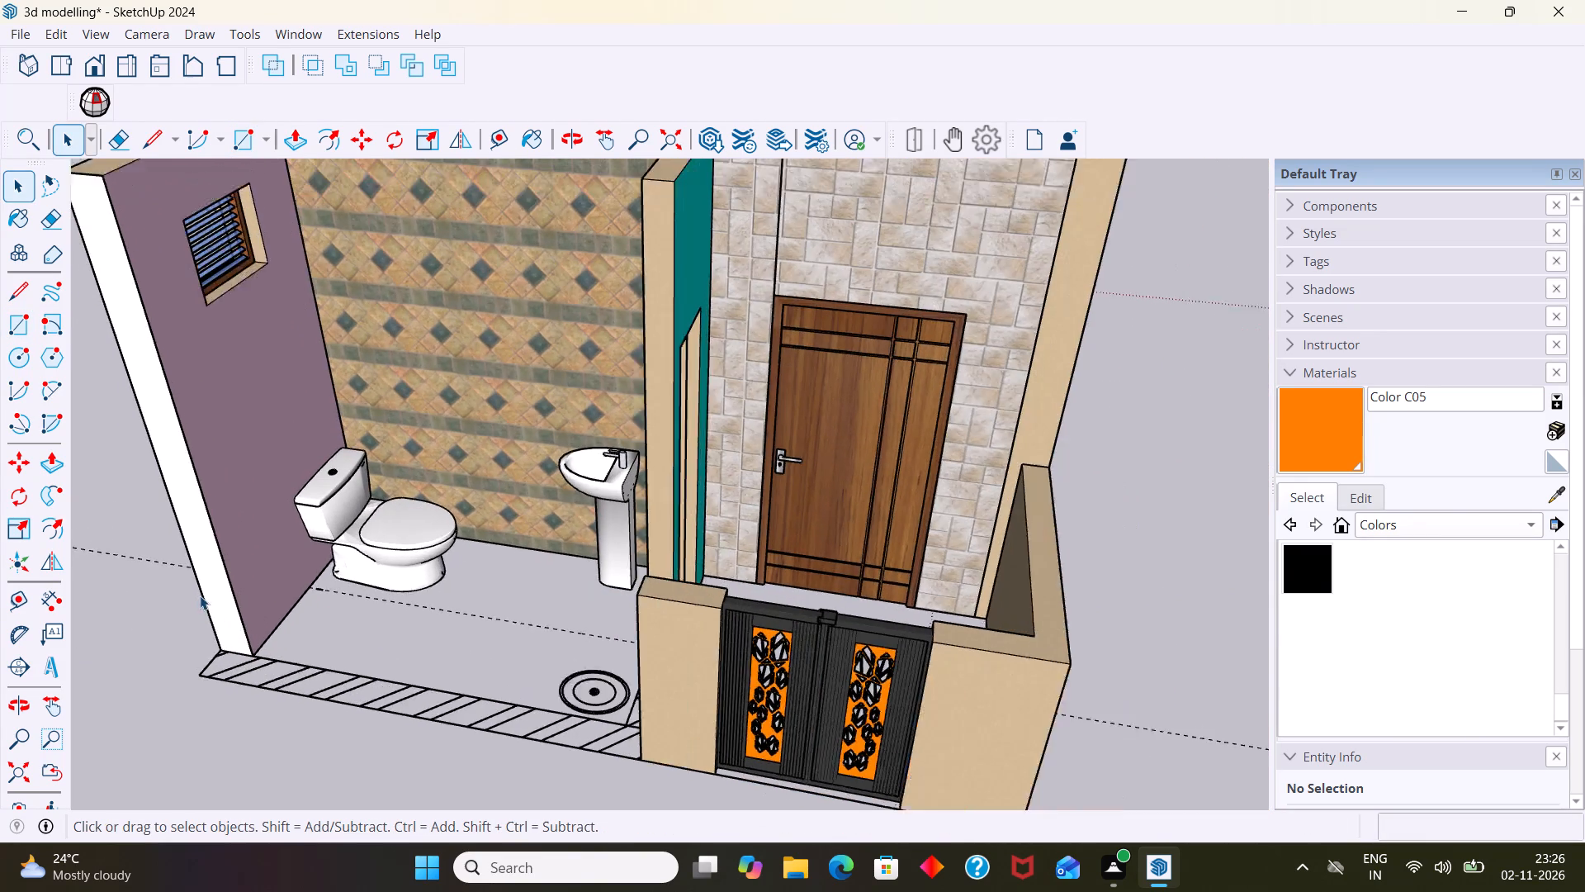
scroll(200, 595, down, 6)
middle_drag(246, 595, 50, 698)
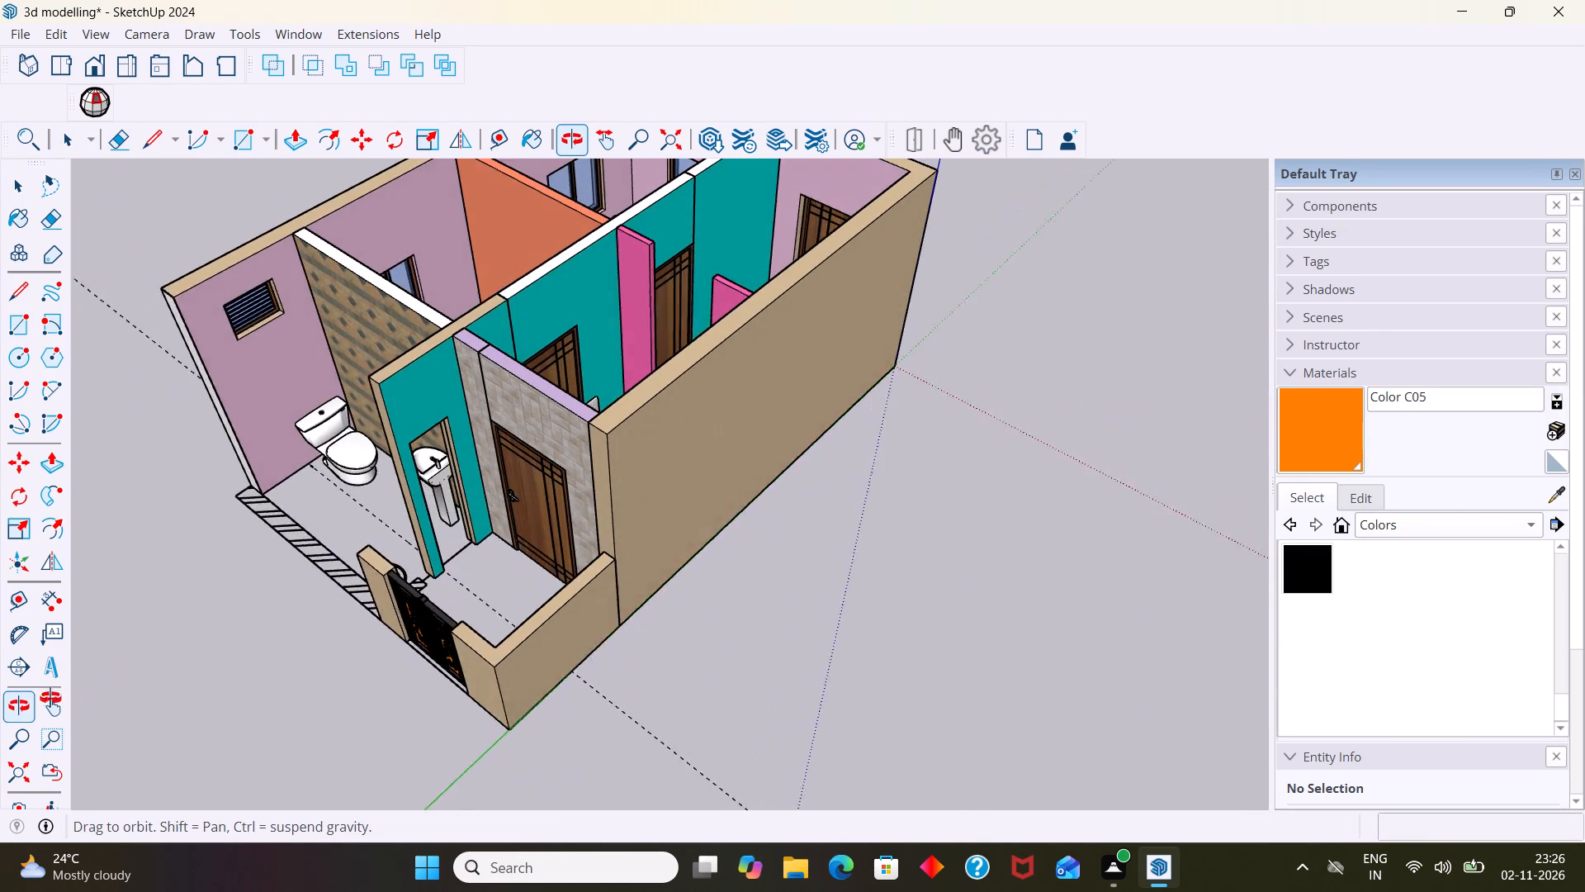
middle_drag(50, 698, 24, 702)
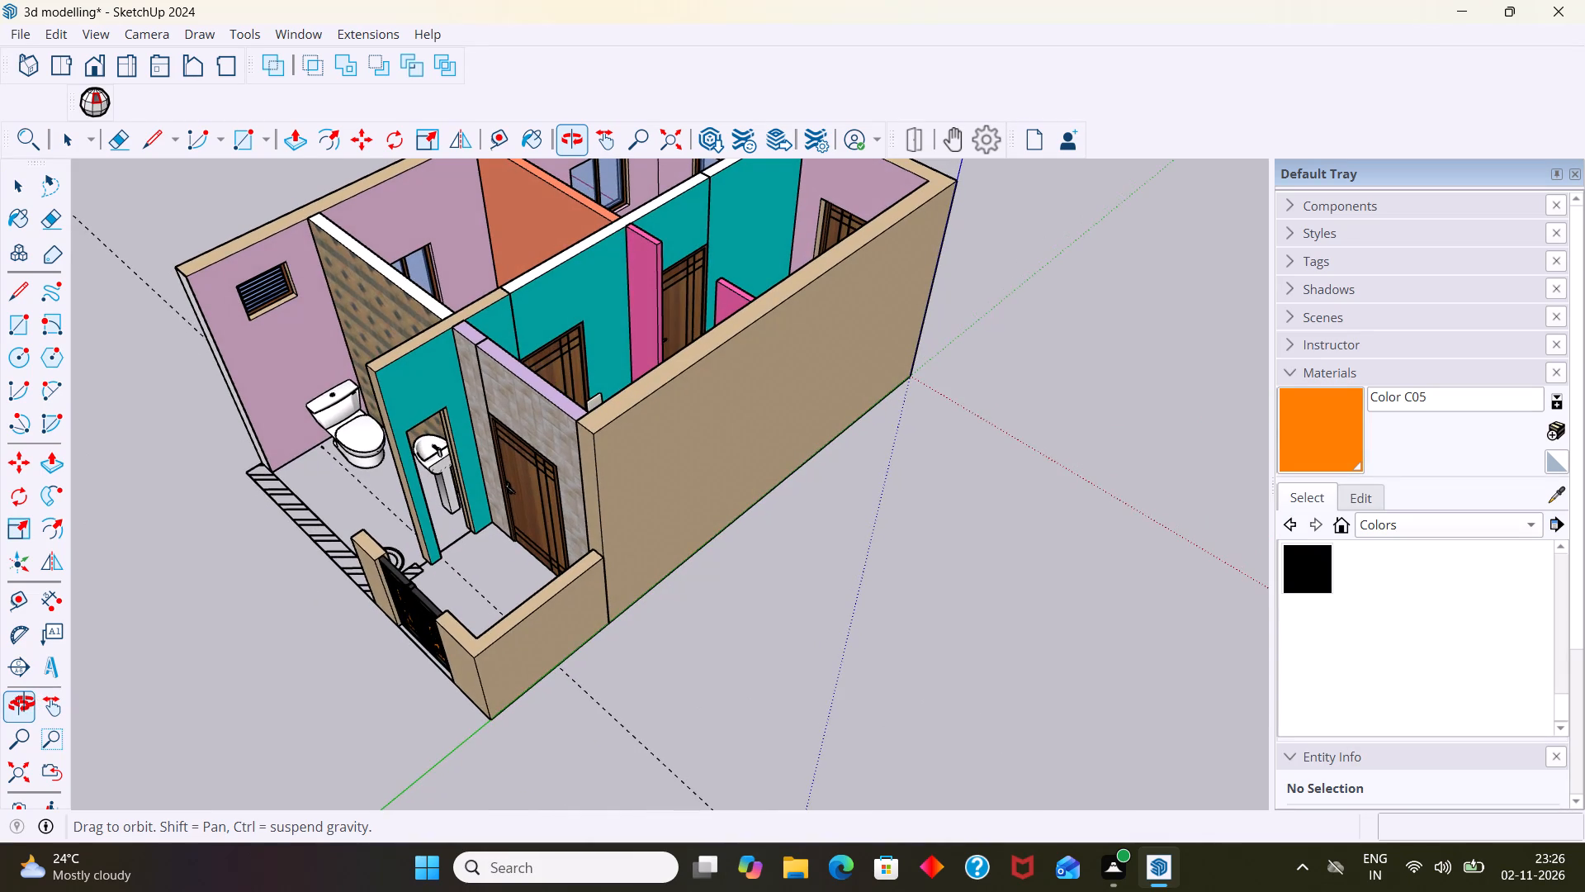
middle_drag(24, 702, 49, 700)
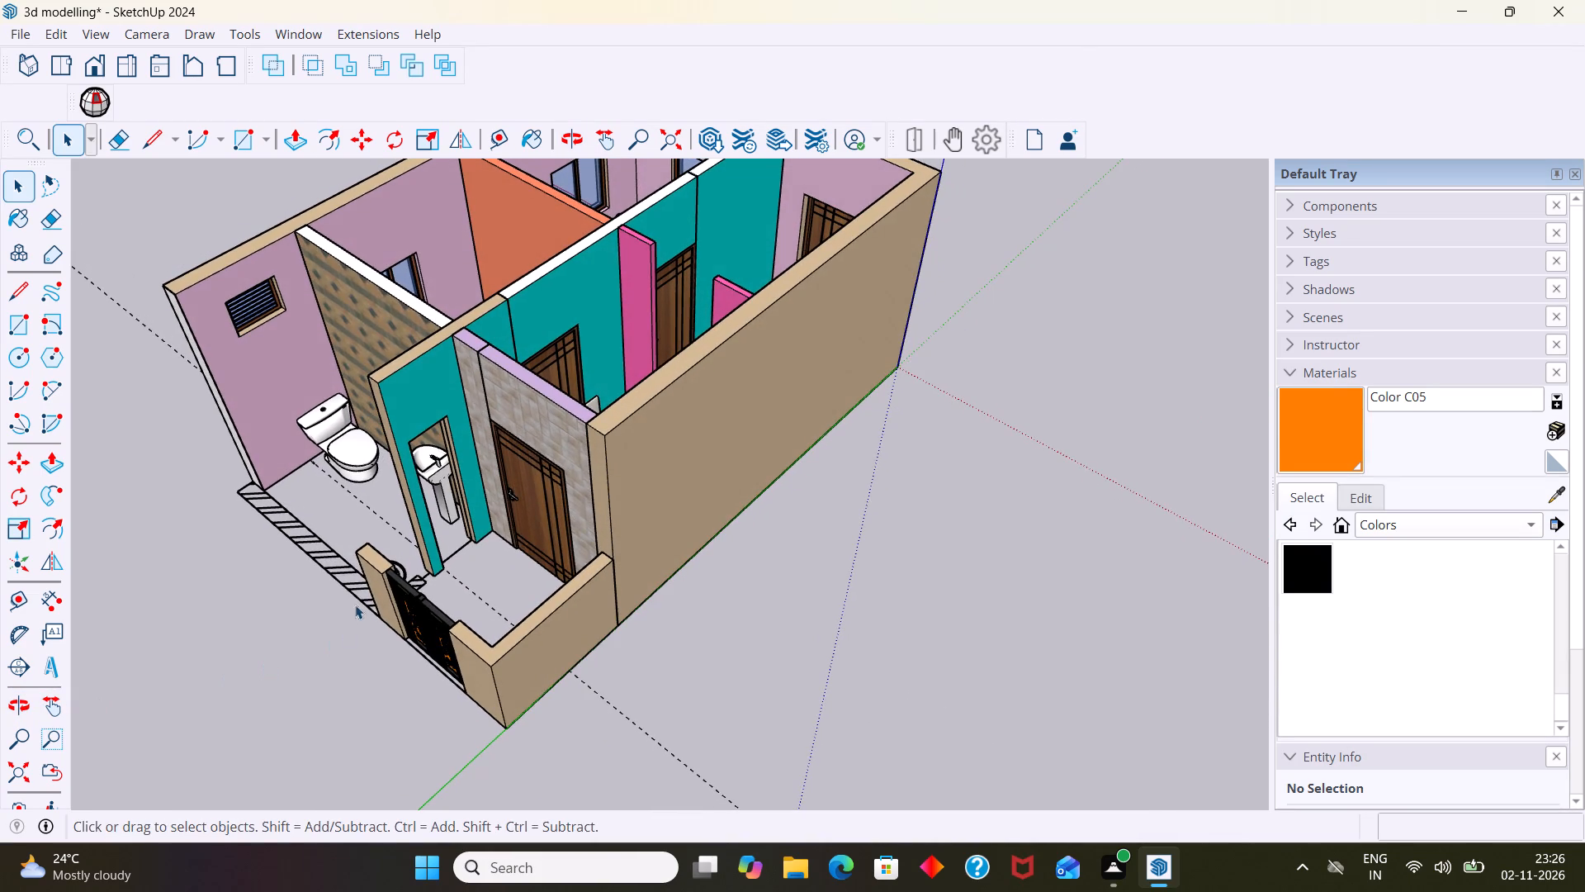
middle_drag(357, 604, 379, 747)
scroll(454, 616, up, 6)
middle_drag(449, 609, 434, 588)
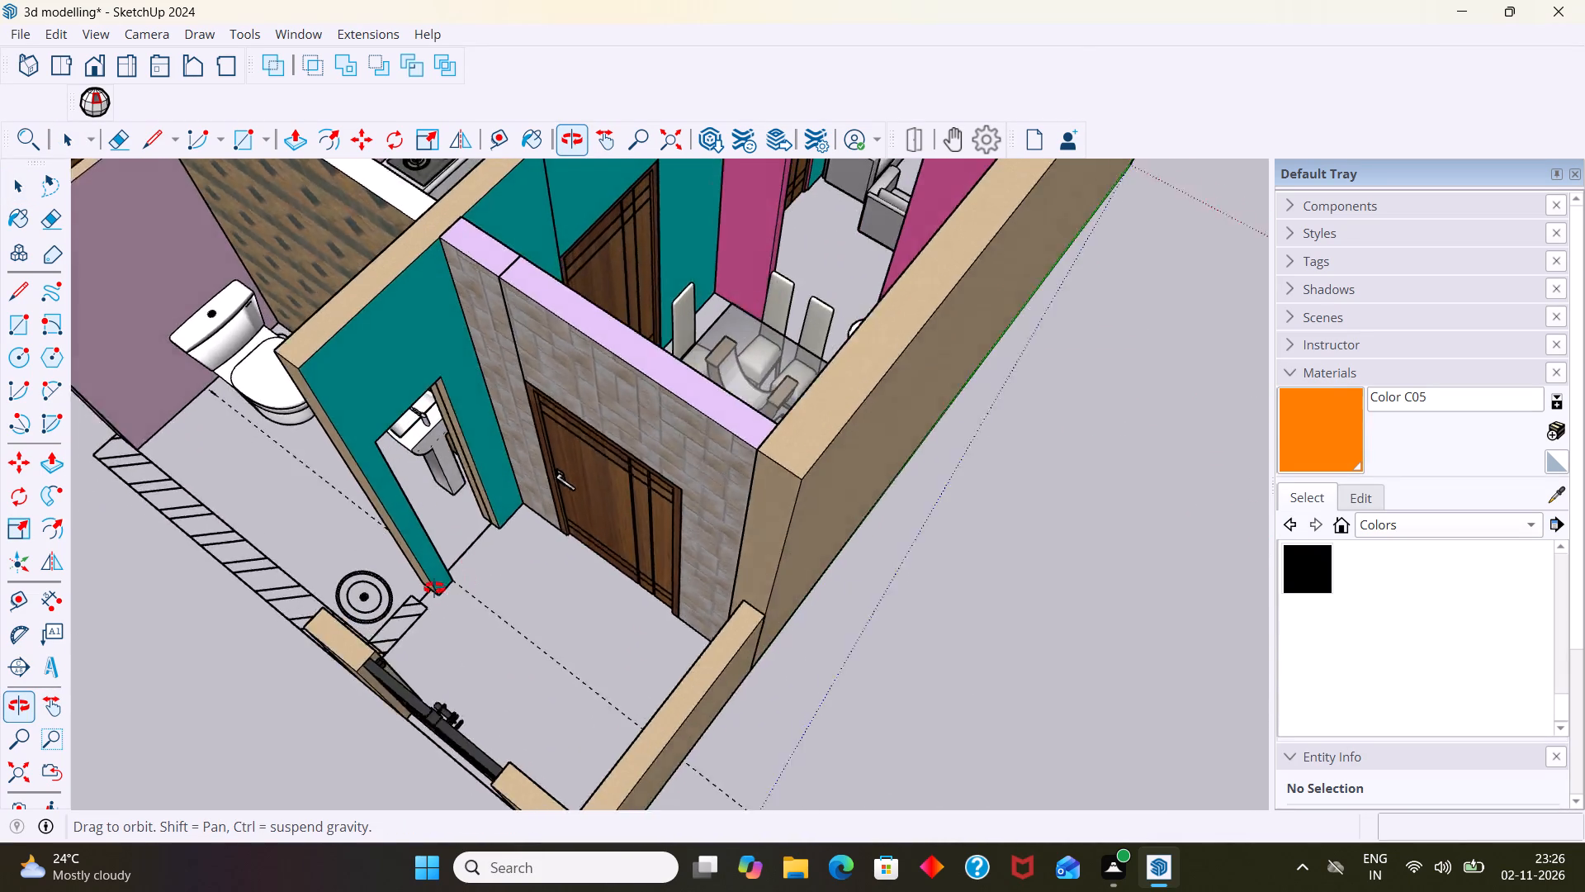
middle_drag(434, 588, 398, 597)
scroll(379, 566, up, 2)
triple_click(379, 566)
scroll(377, 565, up, 3)
double_click(373, 564)
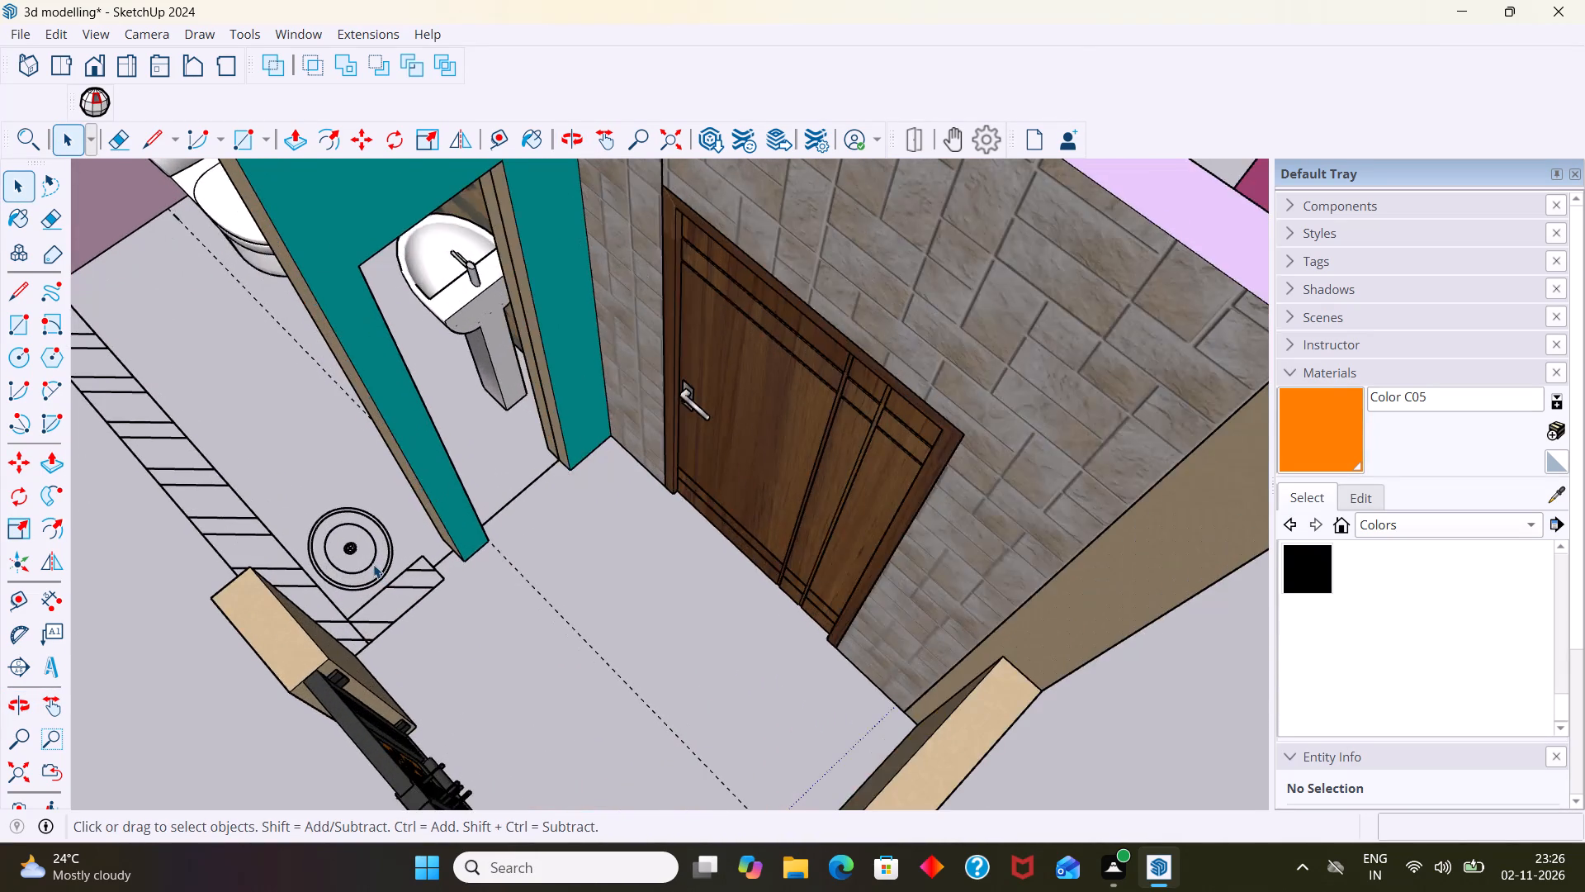
scroll(373, 564, up, 2)
click(373, 564)
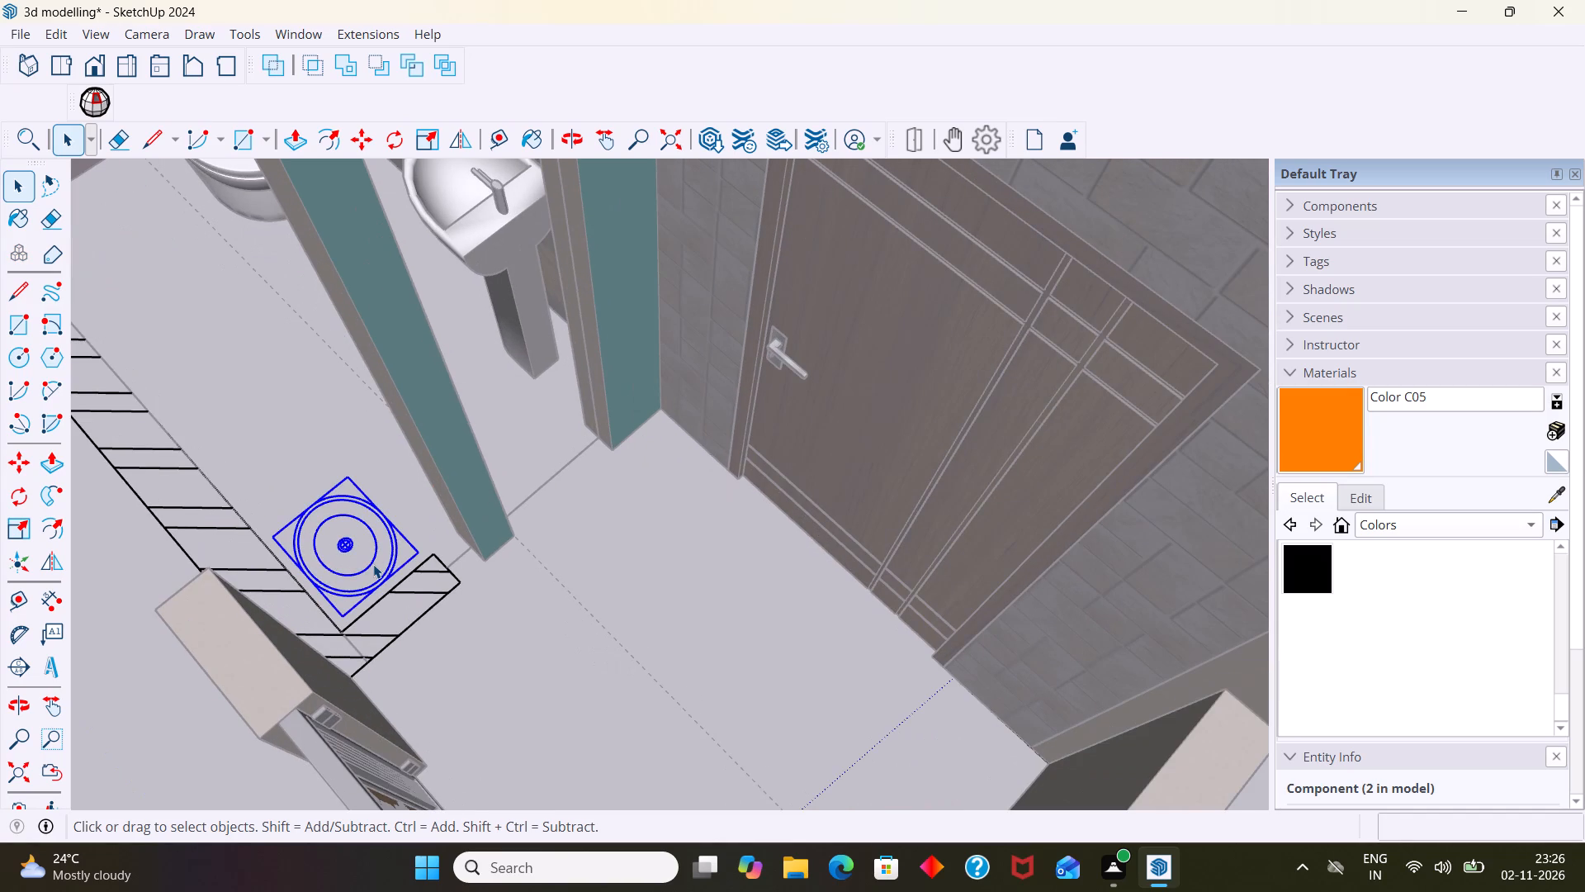
key(Delete)
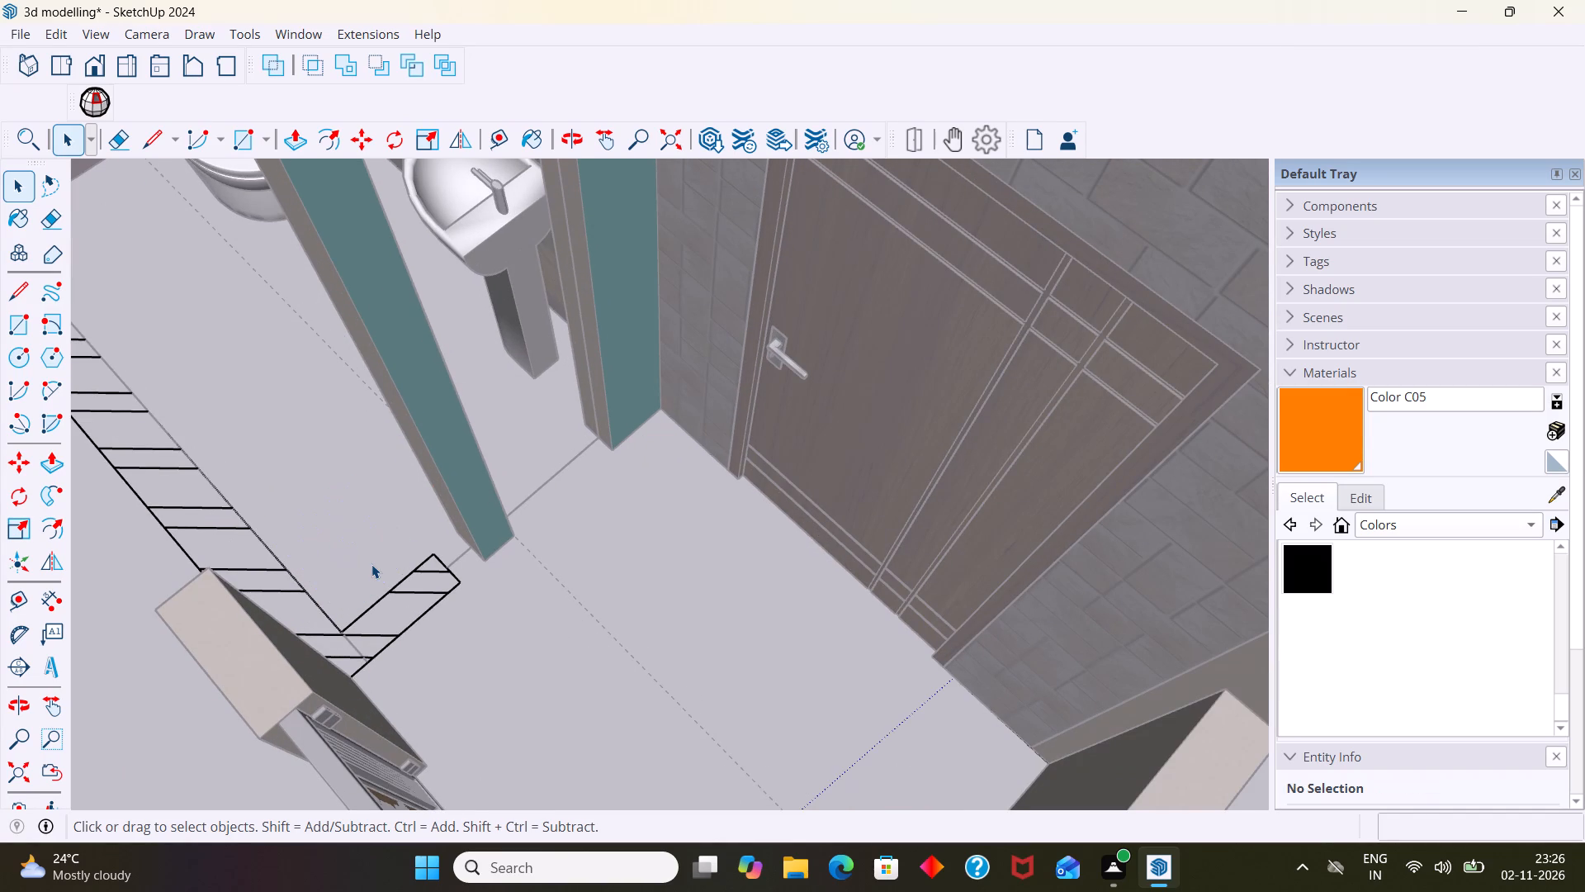
scroll(371, 564, down, 8)
click(158, 606)
Rotate the washbasin 90 degrees about the vertical axis around its base corner, turning its back to the tiled wall.
middle_drag(164, 609, 792, 453)
scroll(771, 460, down, 1)
scroll(388, 633, up, 3)
scroll(646, 607, down, 4)
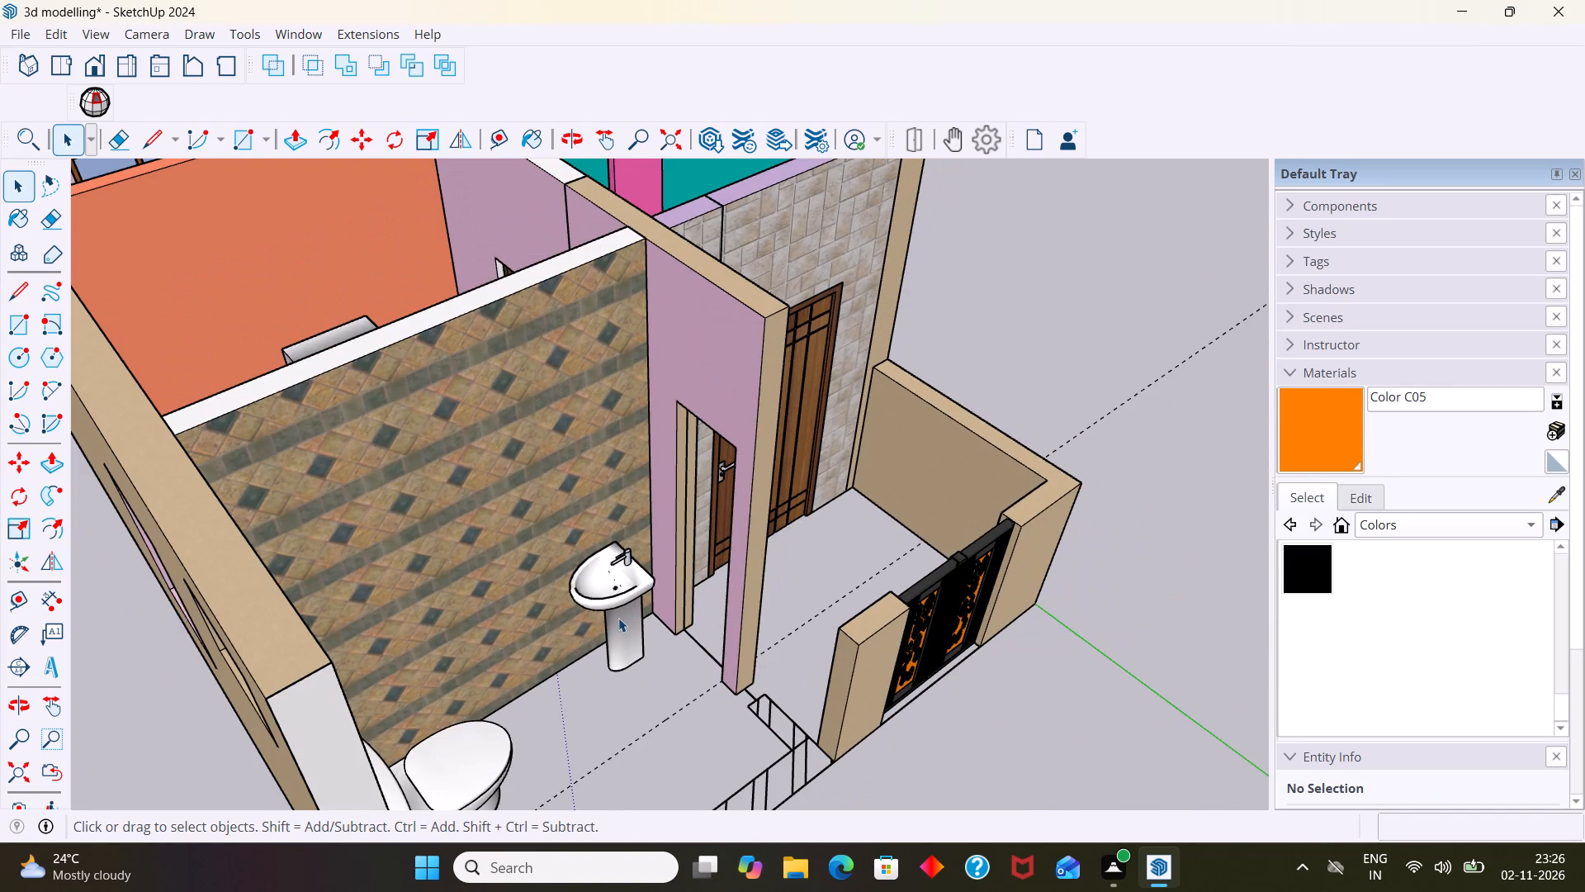
click(617, 617)
key(q)
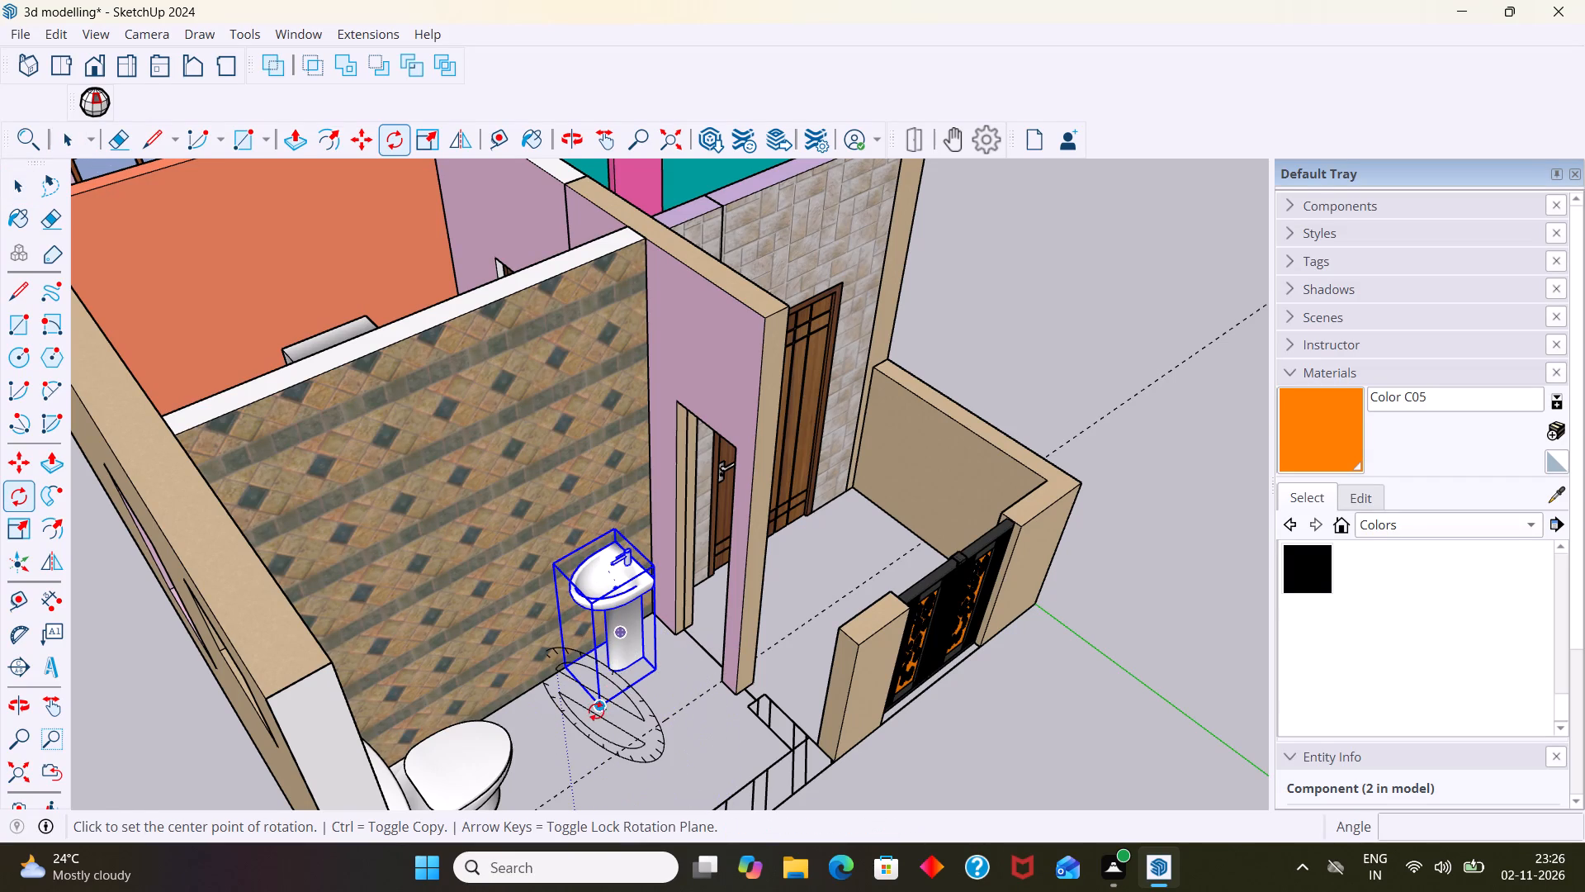
key(Up)
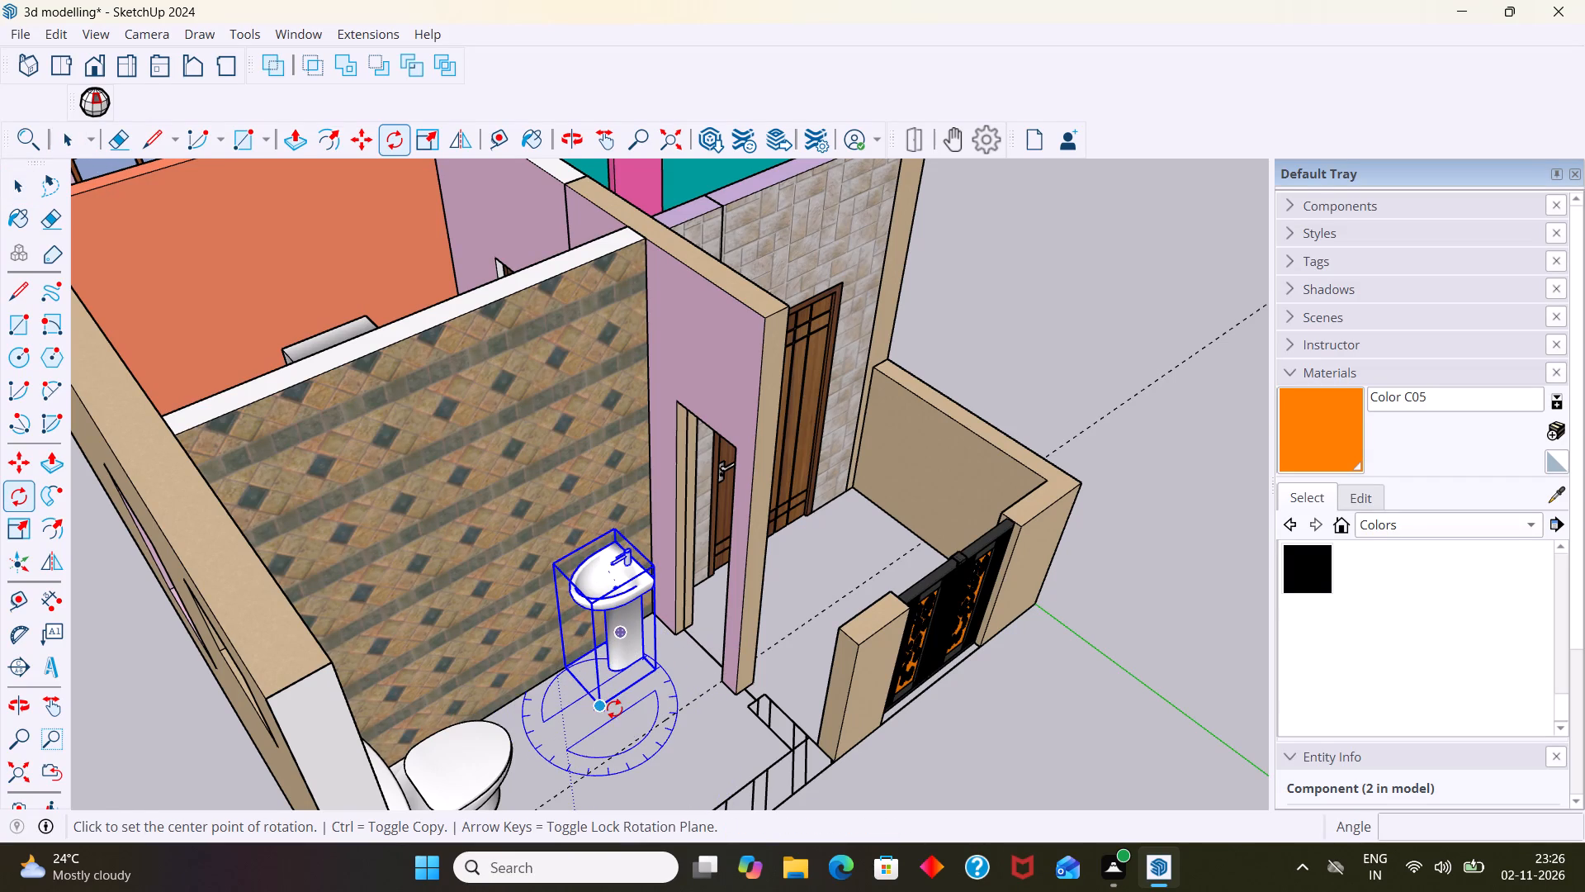
click(604, 707)
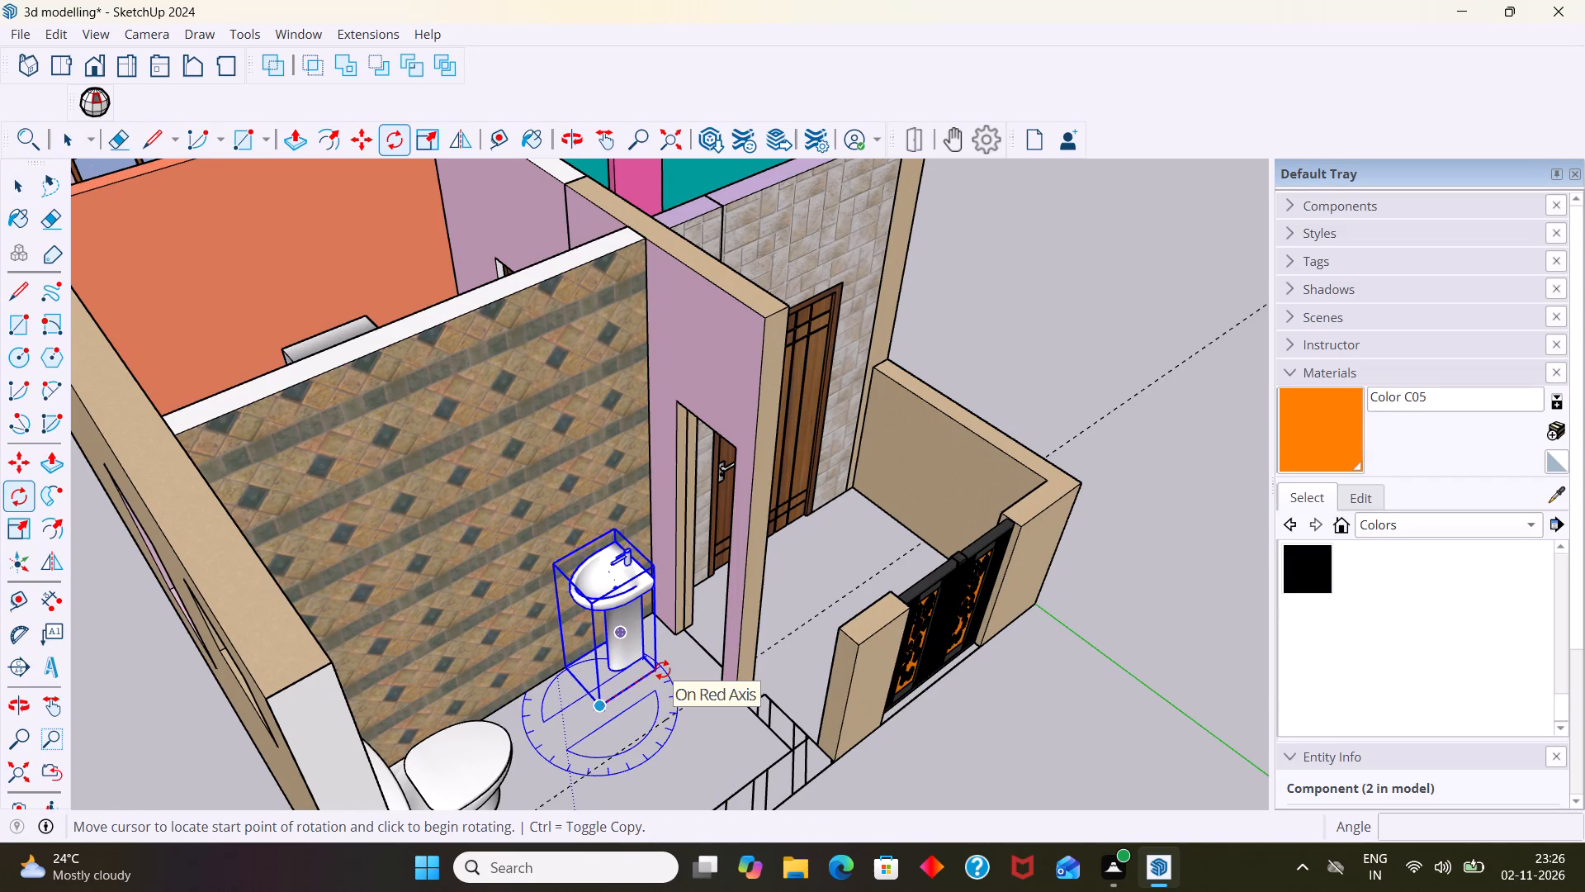
click(661, 670)
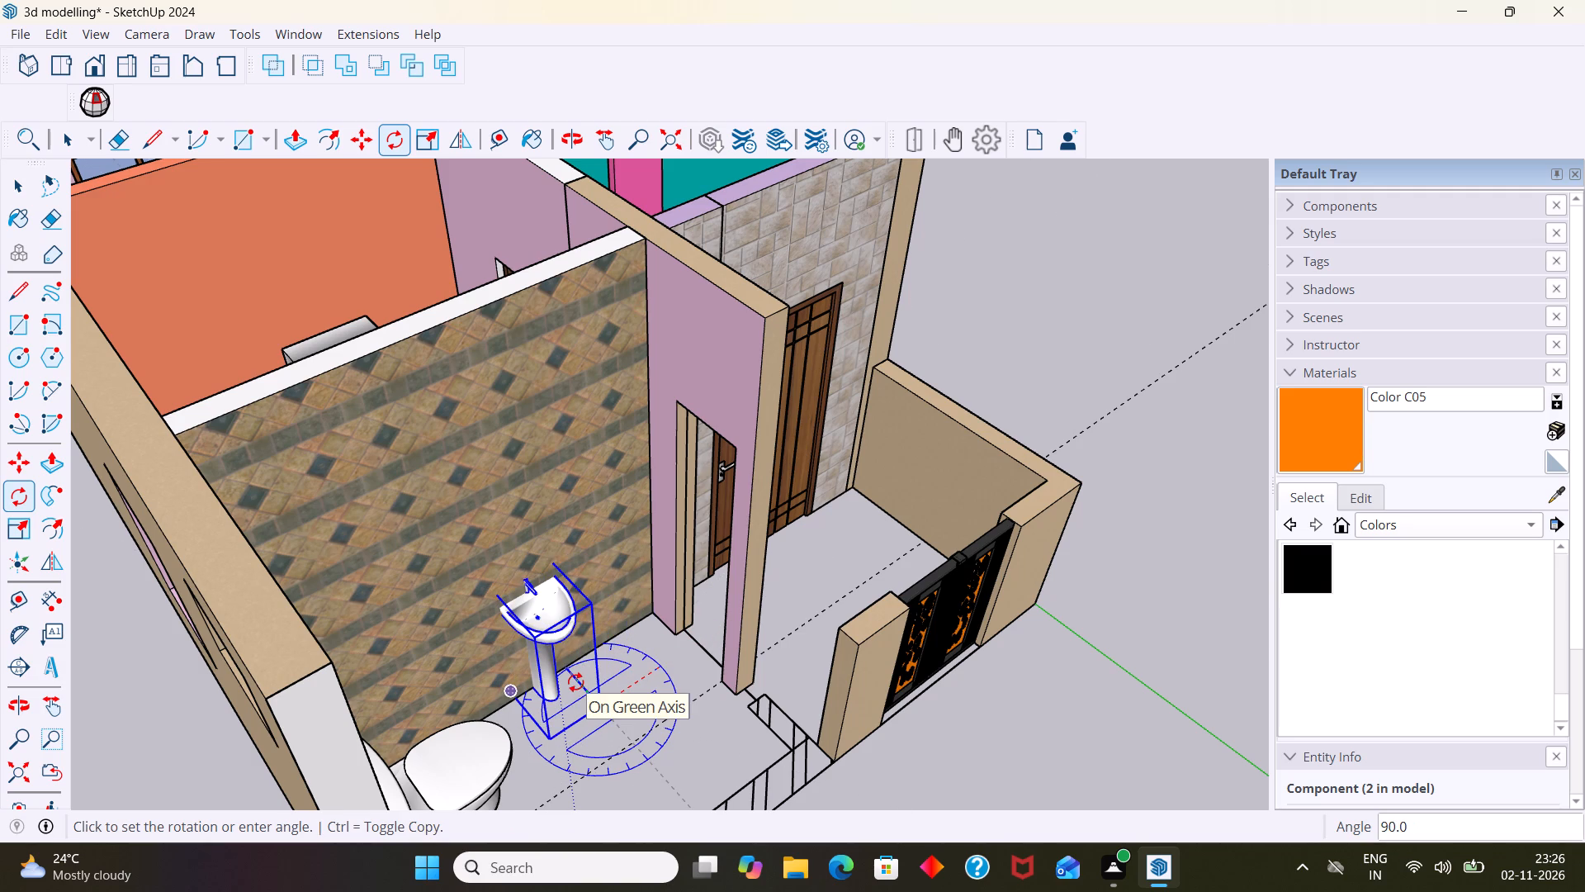
text(90)
key(Return)
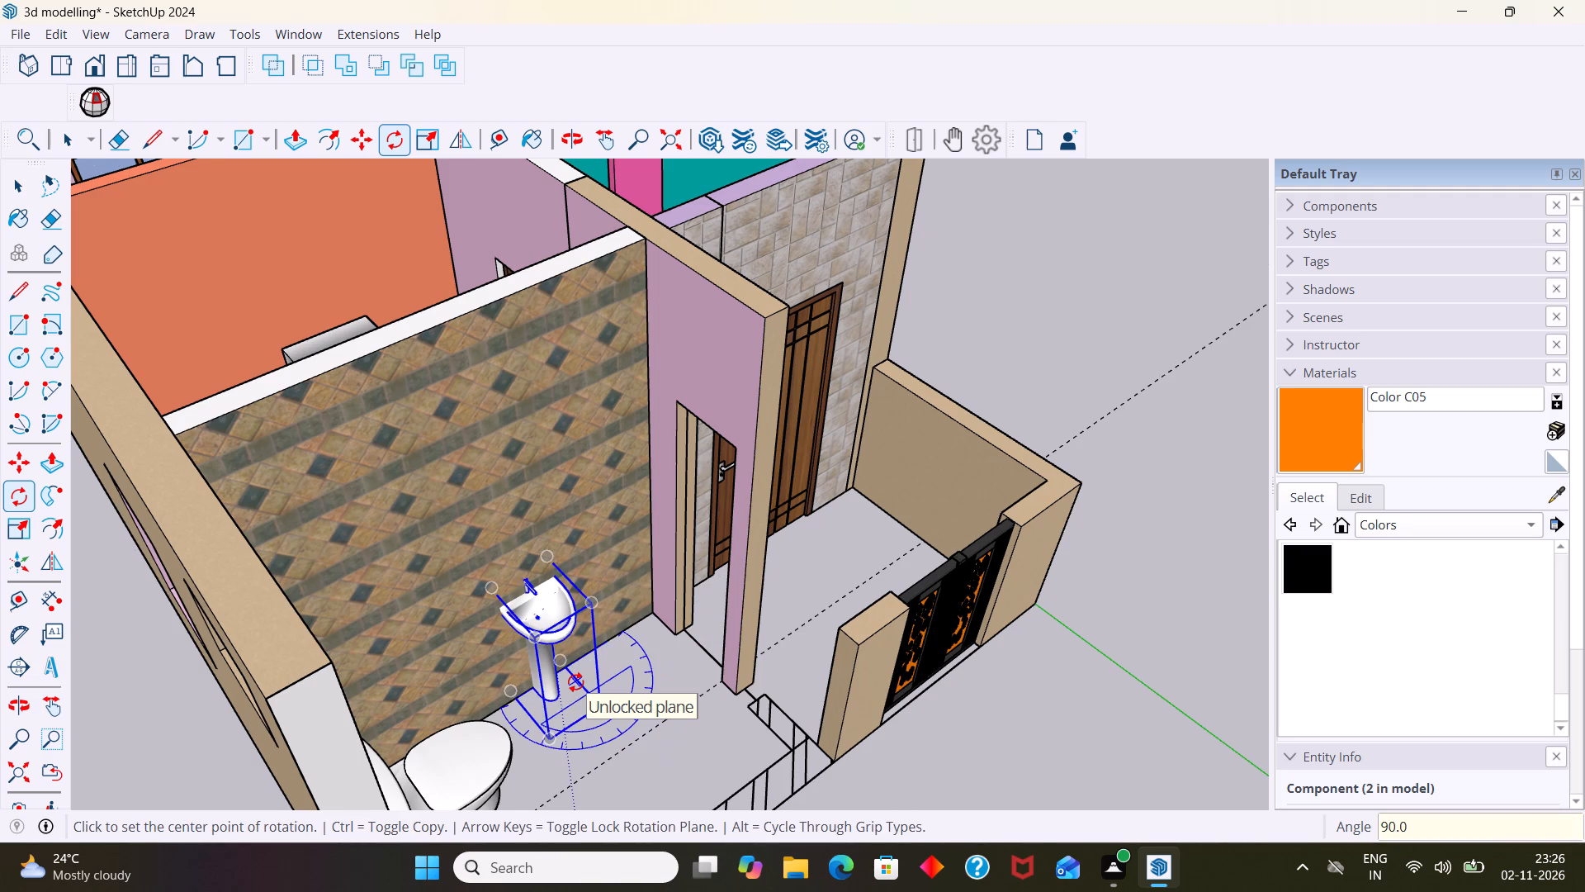
key(space)
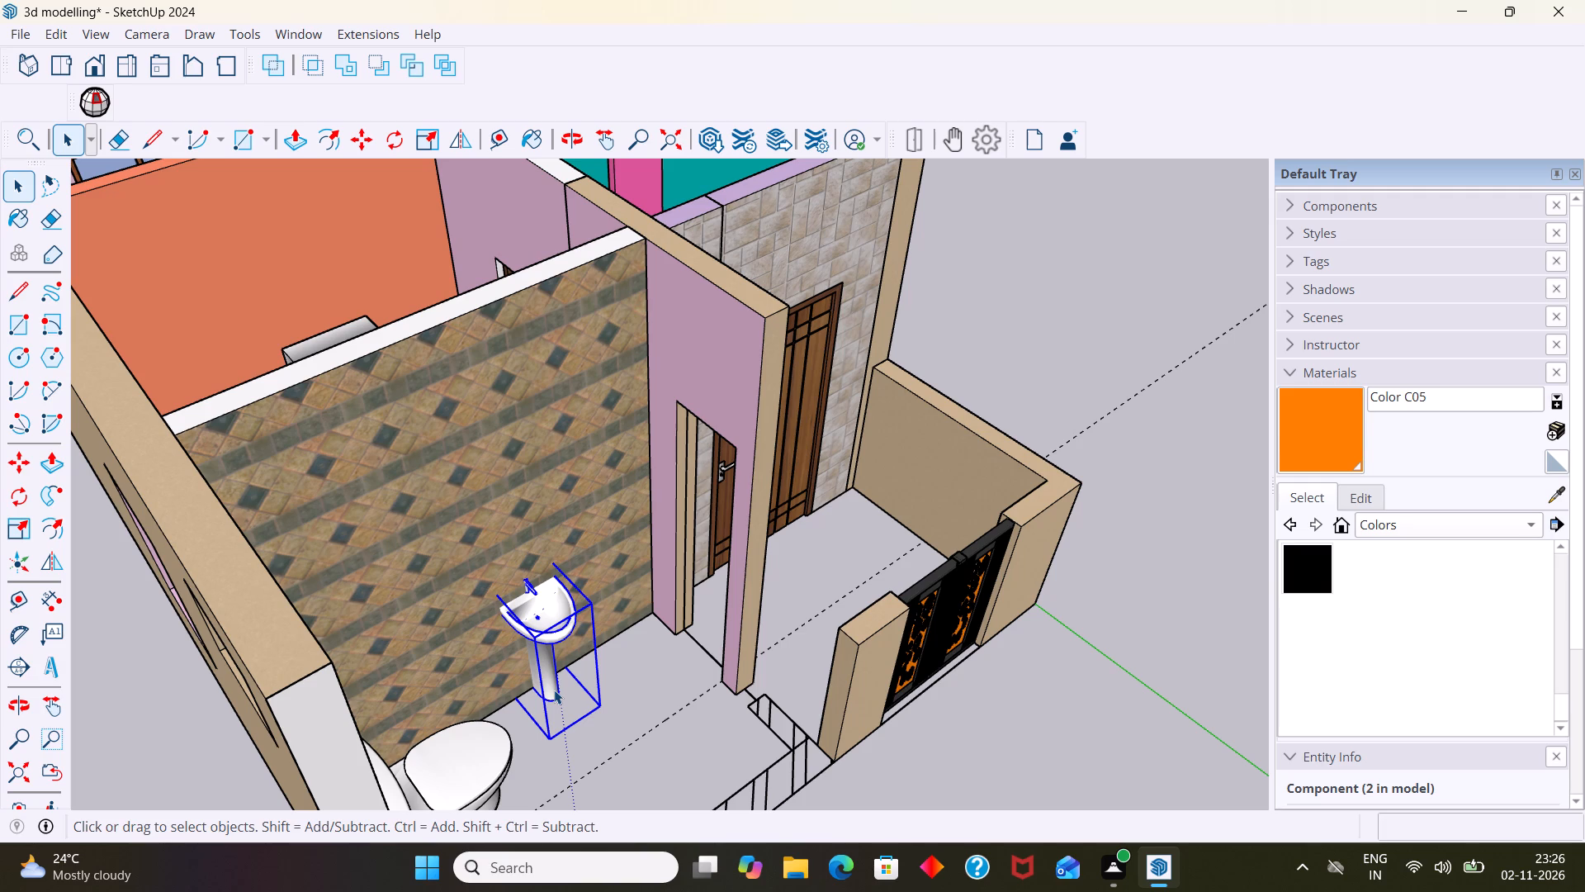
Move the washbasin about 1' 4" towards the doorway partition, in front of the tiled wall.
key(m)
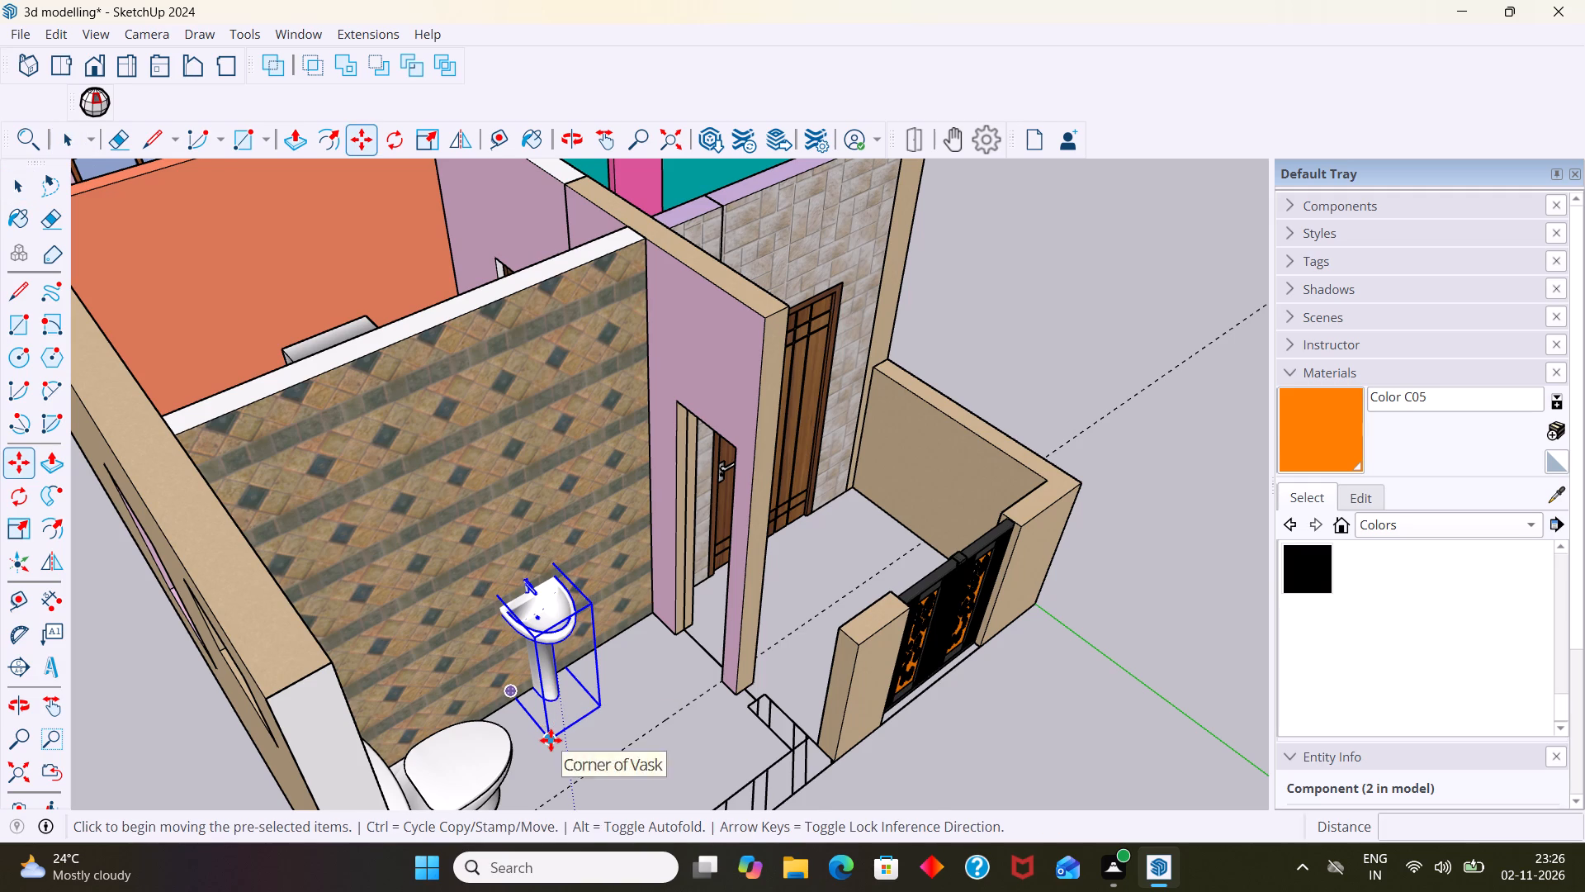
click(551, 740)
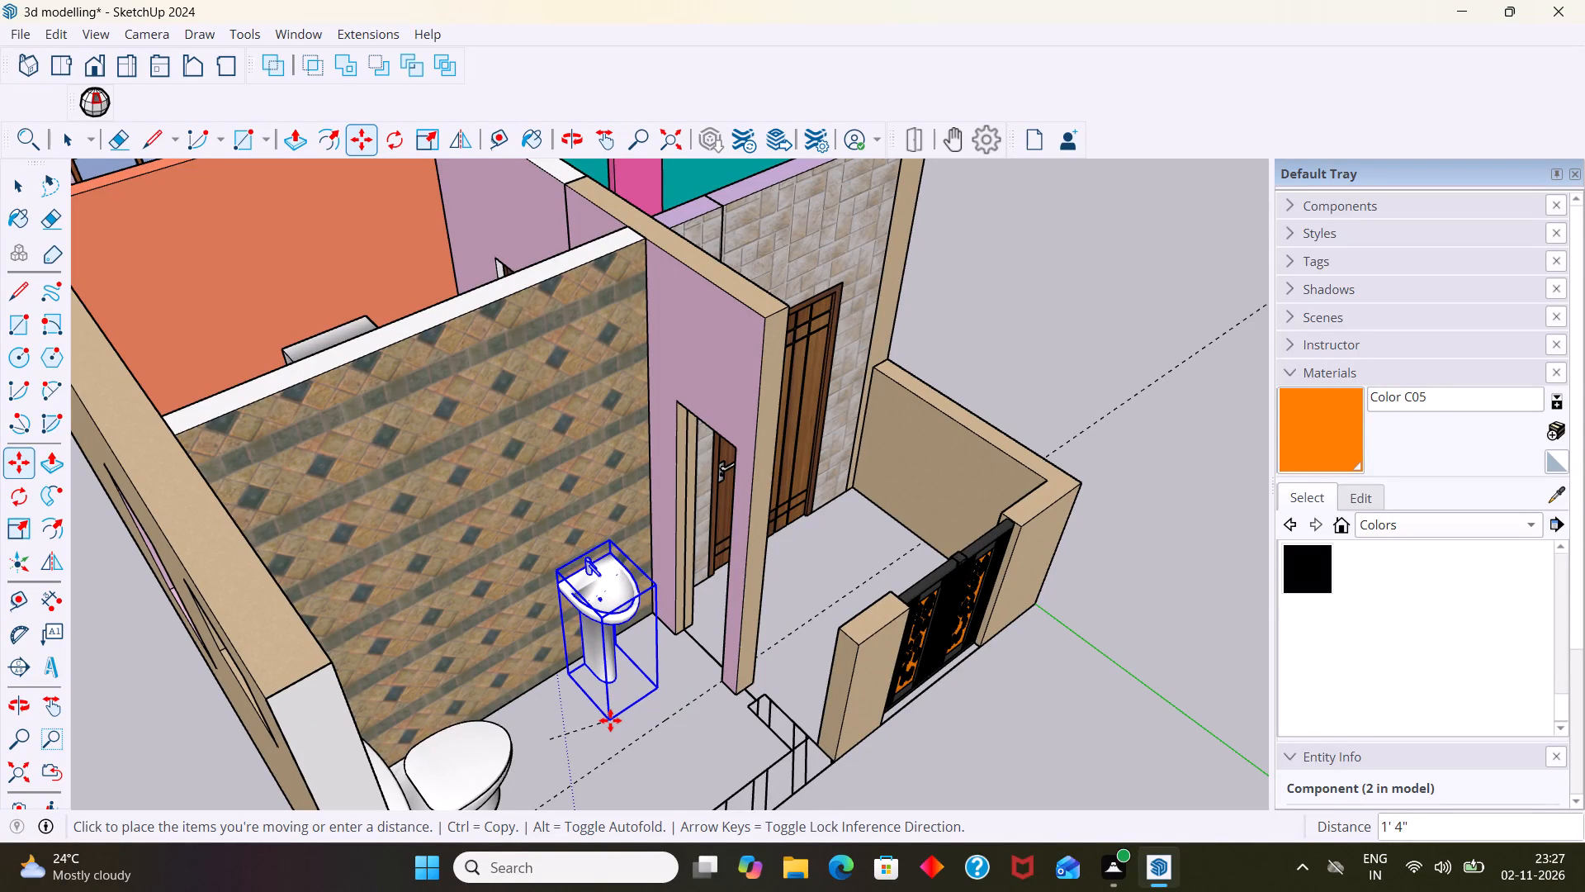
click(610, 720)
key(space)
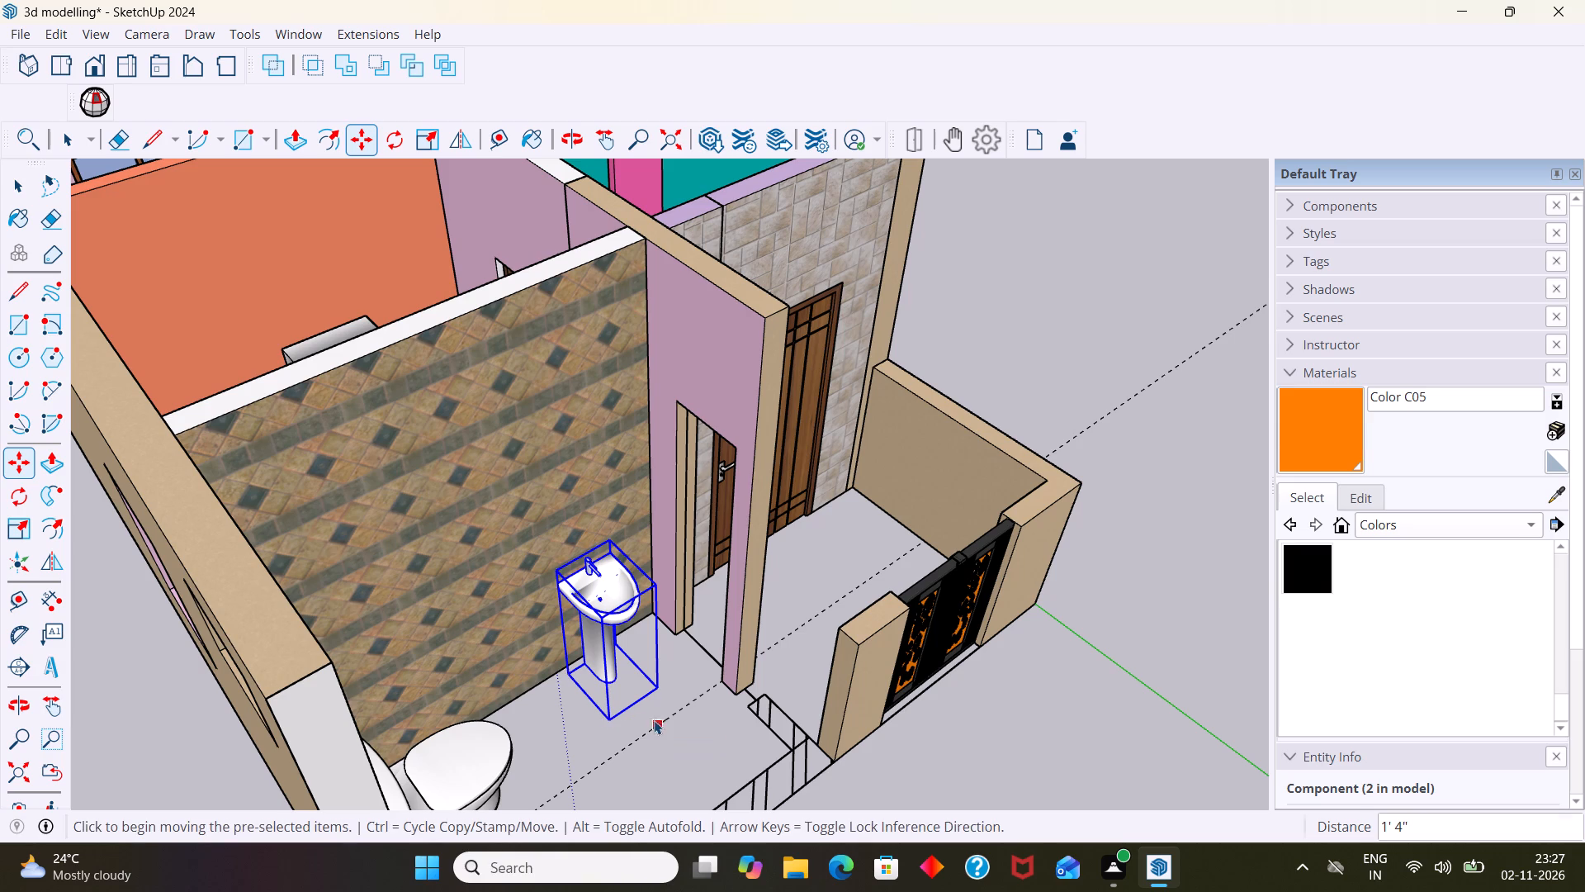
click(1149, 278)
Examine the washbasin's placement relative to the tiled wall, toilet doorway and porch from several angles.
scroll(813, 507, up, 2)
middle_drag(577, 633, 400, 700)
scroll(594, 661, up, 2)
scroll(520, 647, down, 4)
middle_drag(503, 640, 529, 632)
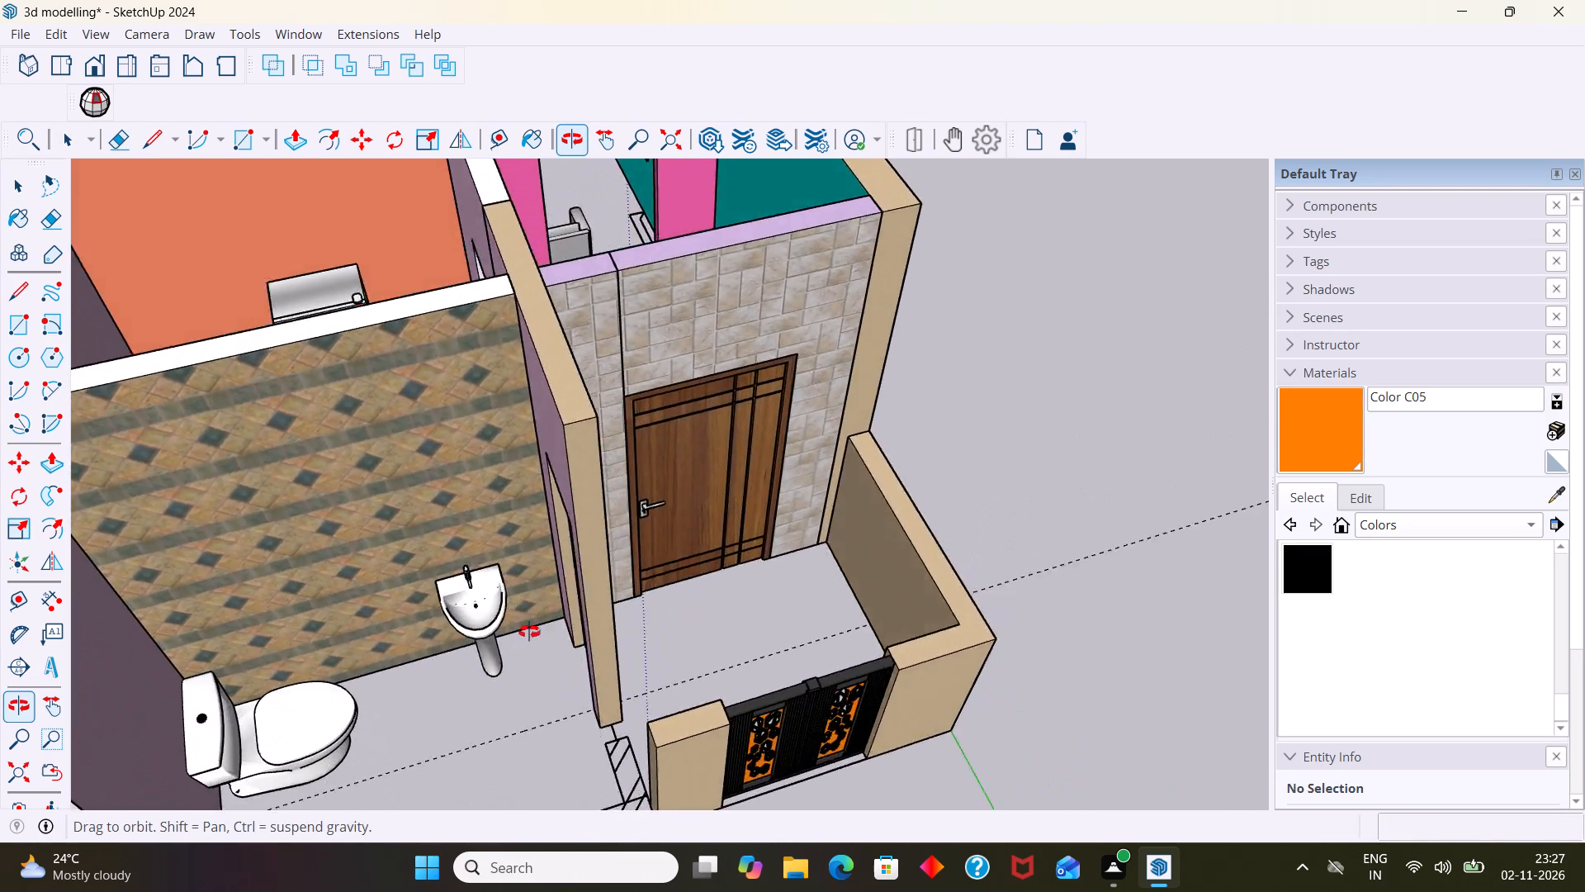
middle_drag(529, 632, 228, 657)
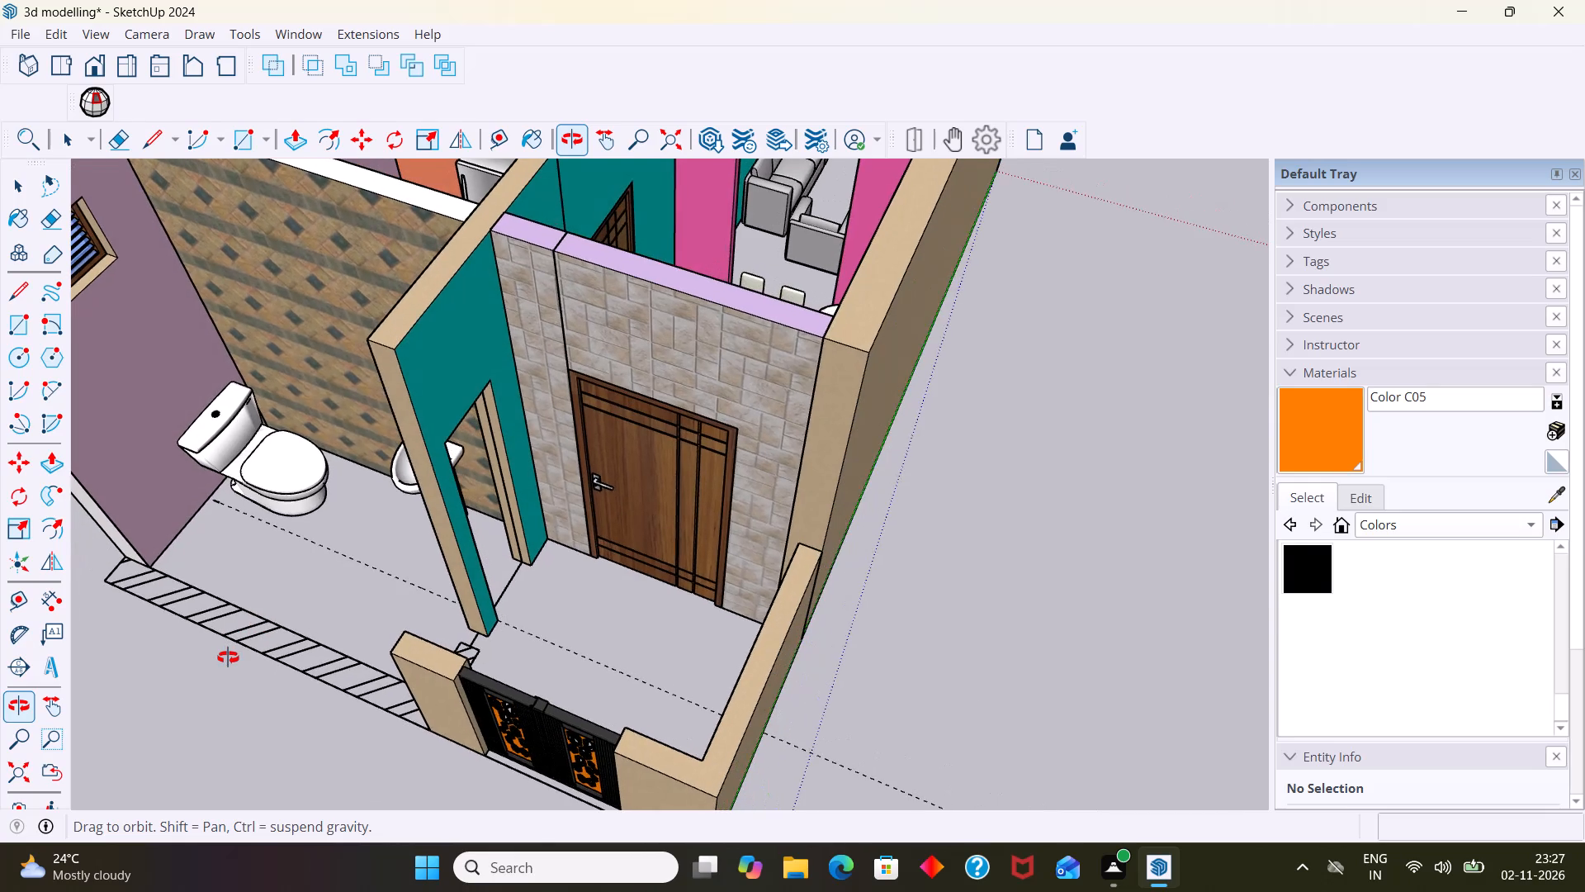
middle_drag(228, 657, 203, 658)
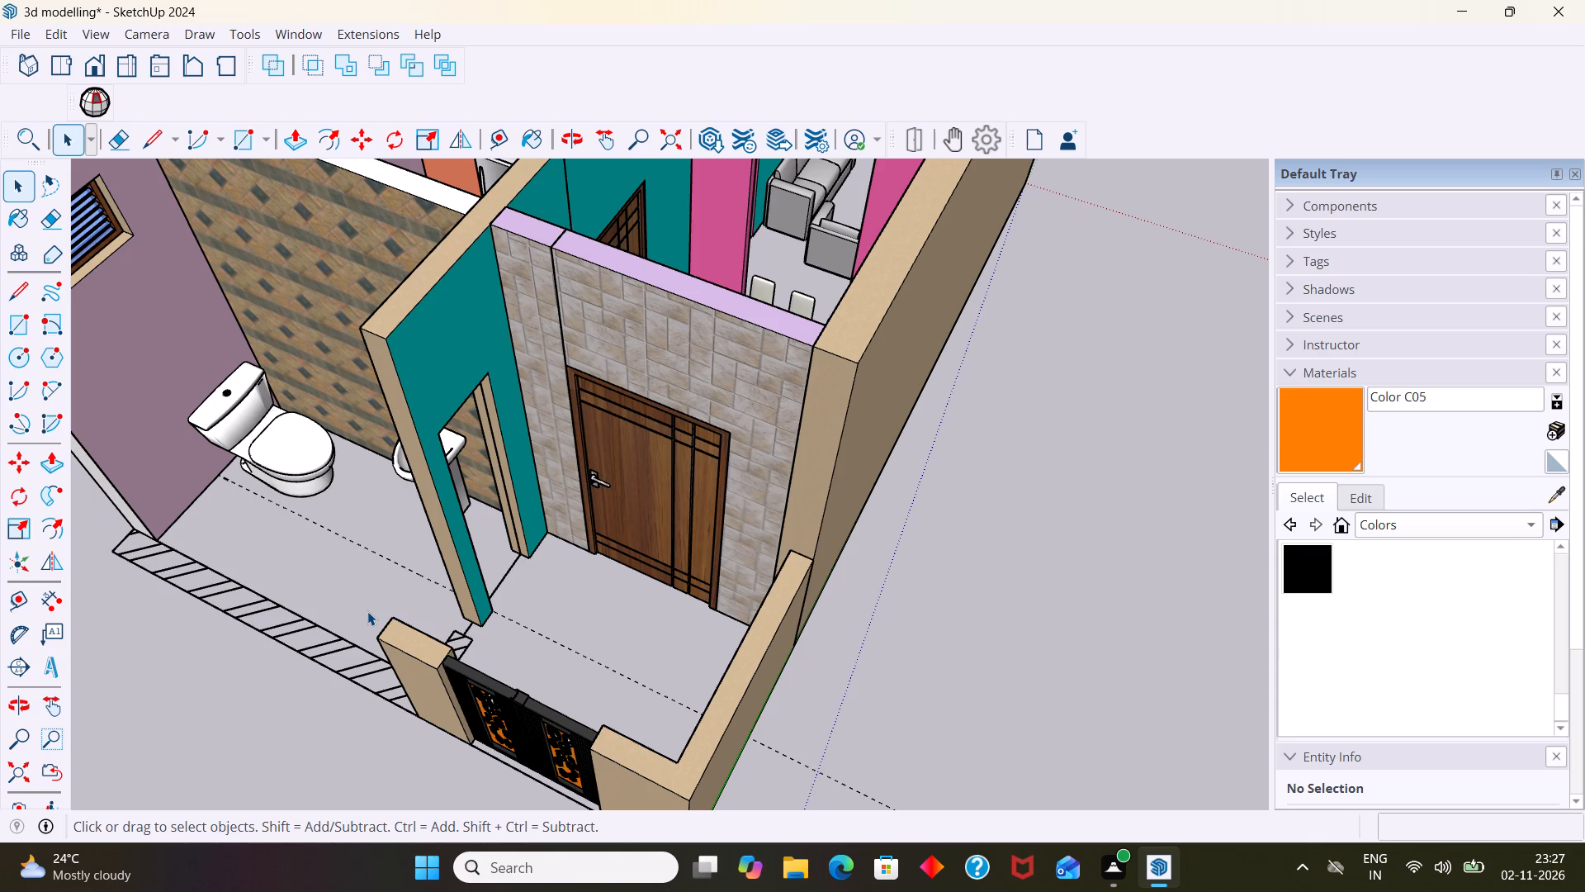
scroll(388, 567, up, 1)
middle_drag(408, 560, 707, 520)
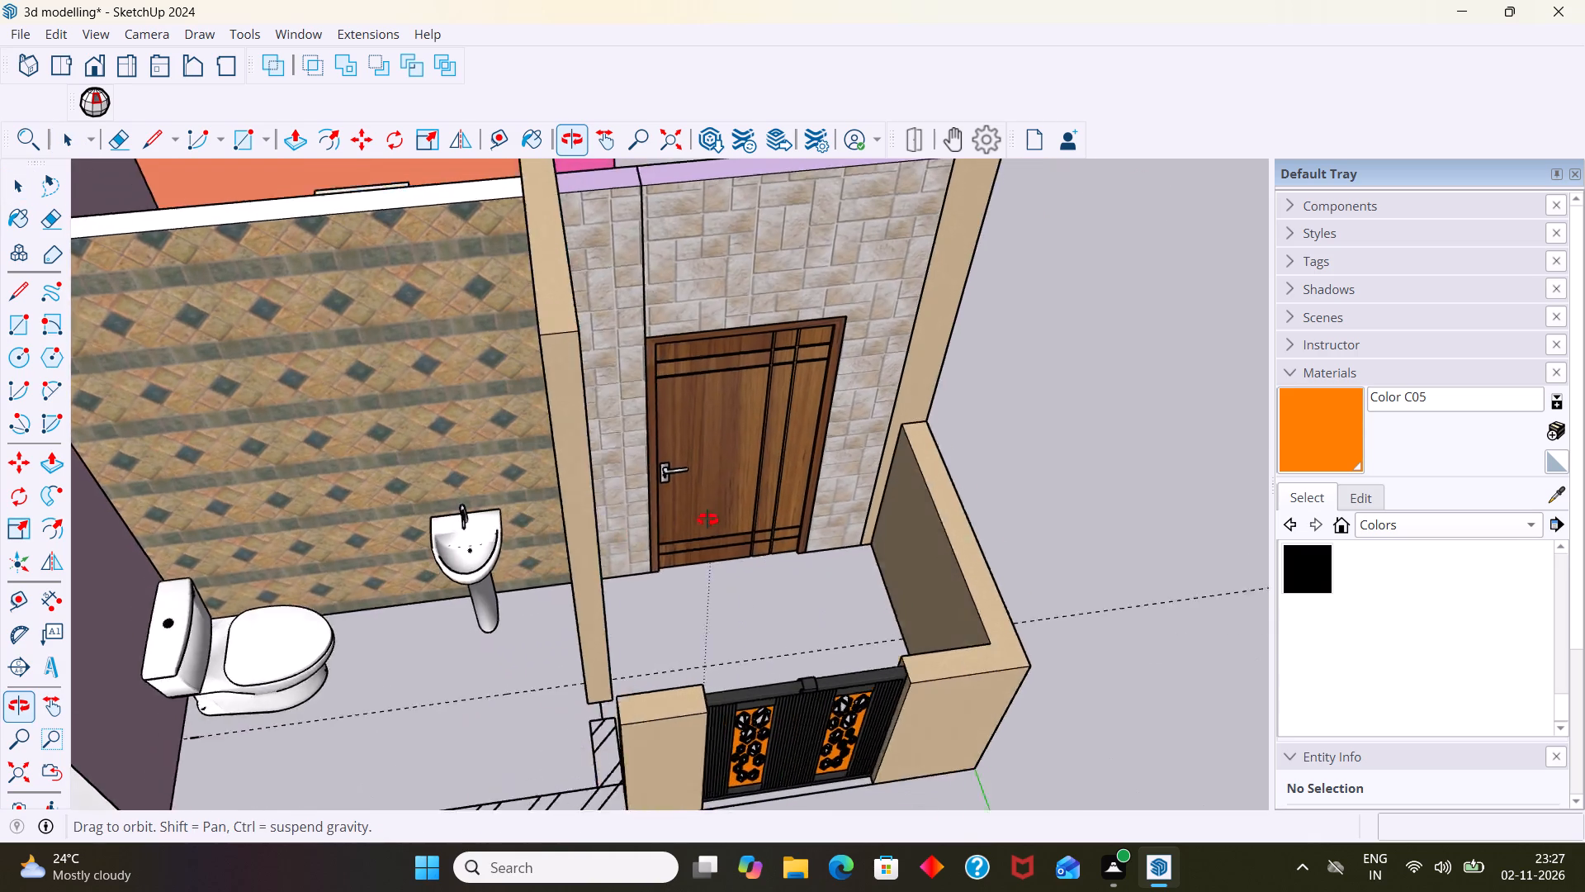
middle_drag(707, 520, 426, 591)
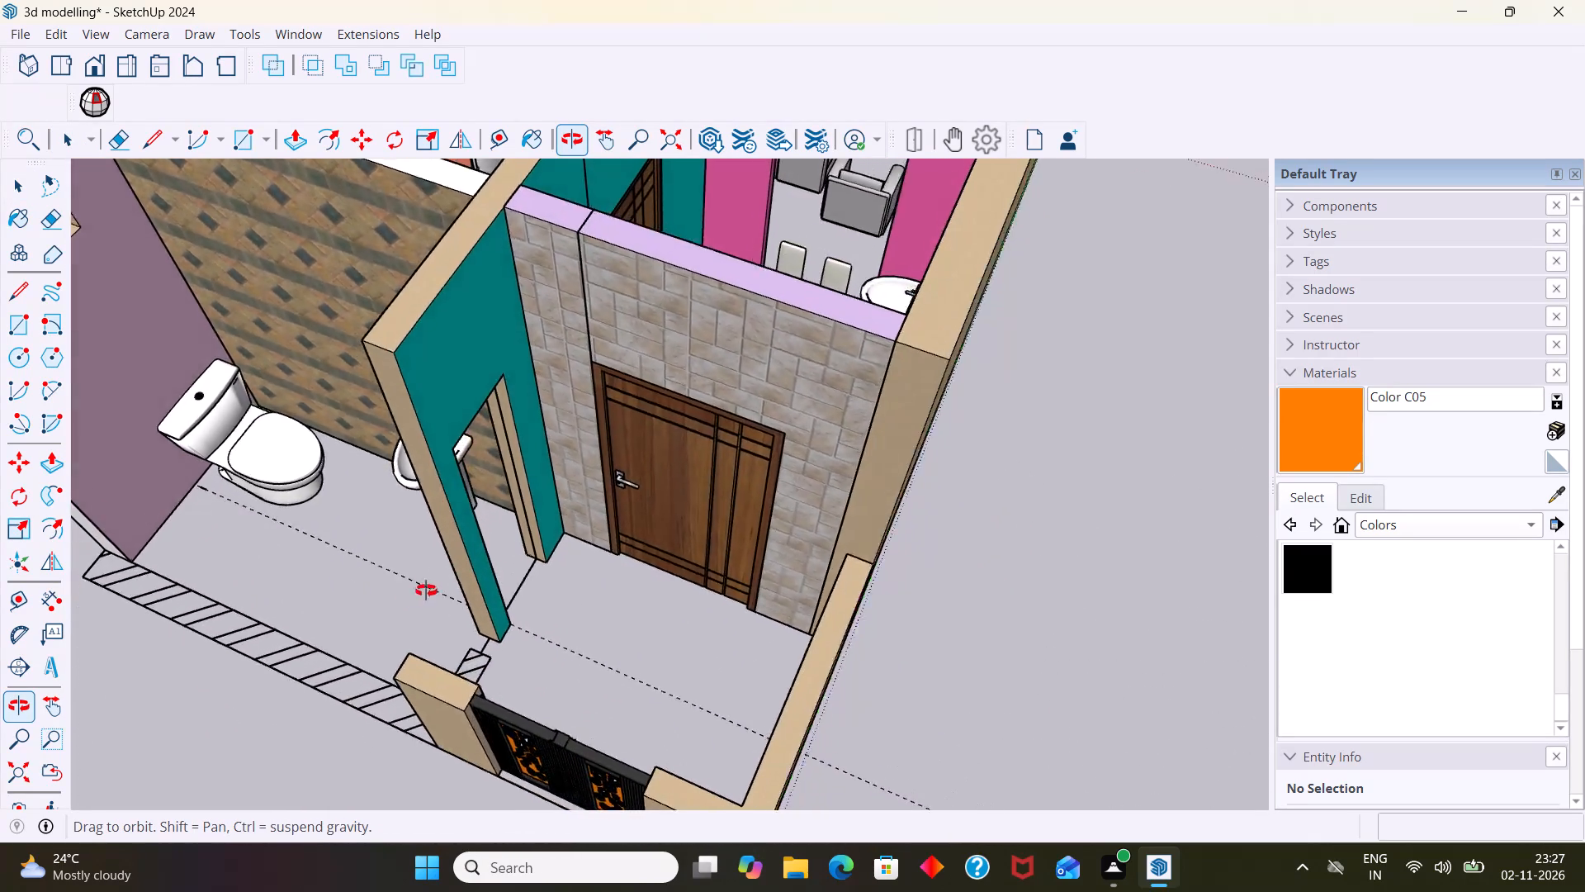
middle_drag(426, 591, 259, 616)
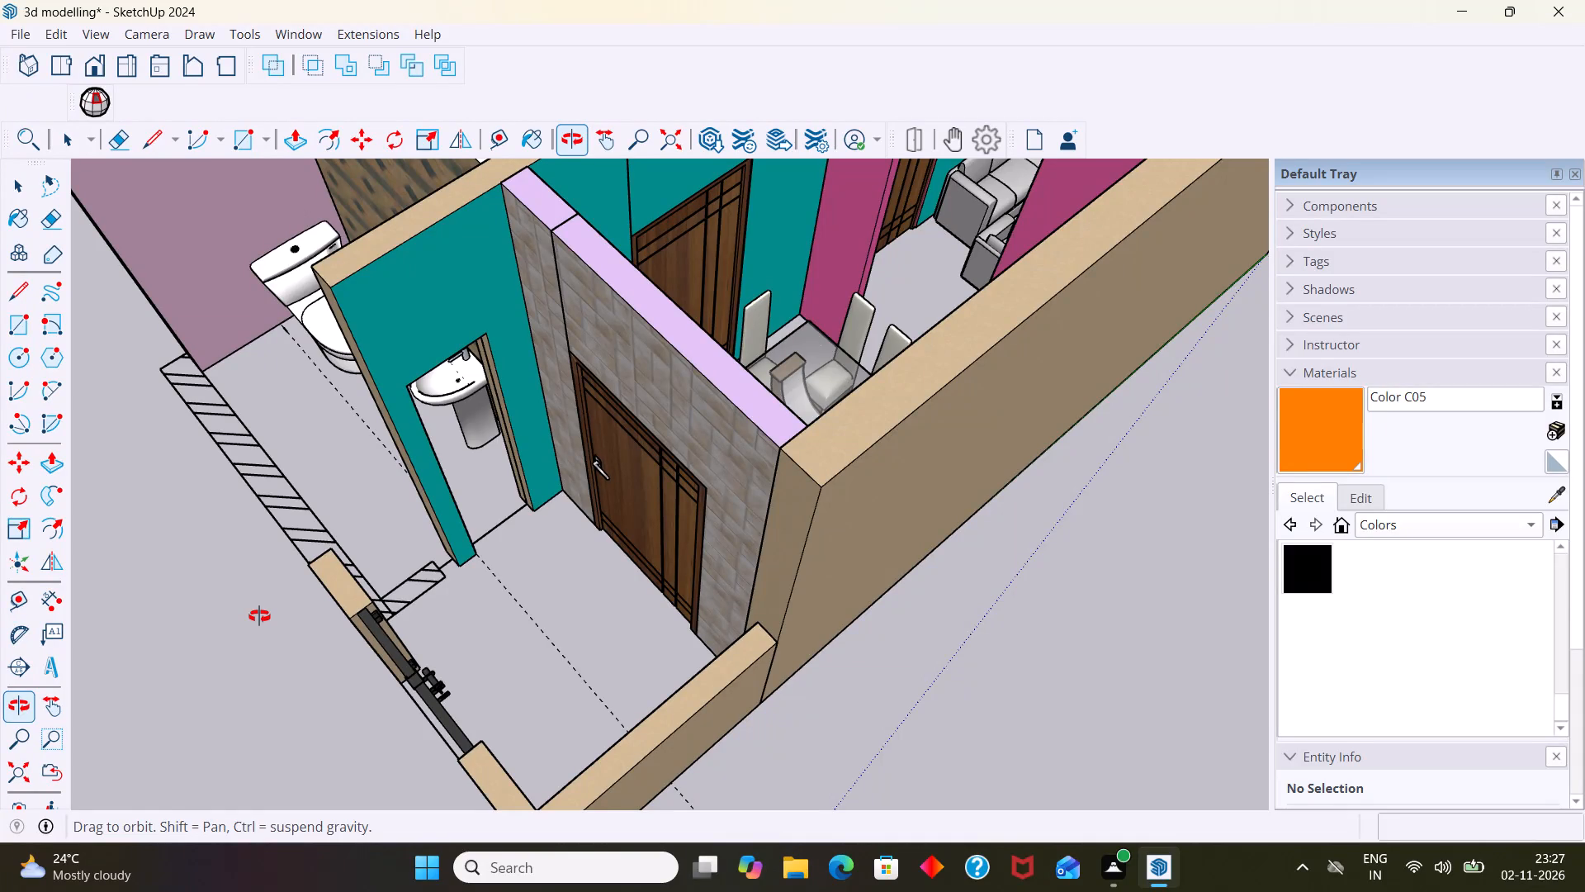
middle_drag(259, 616, 811, 469)
scroll(681, 586, up, 4)
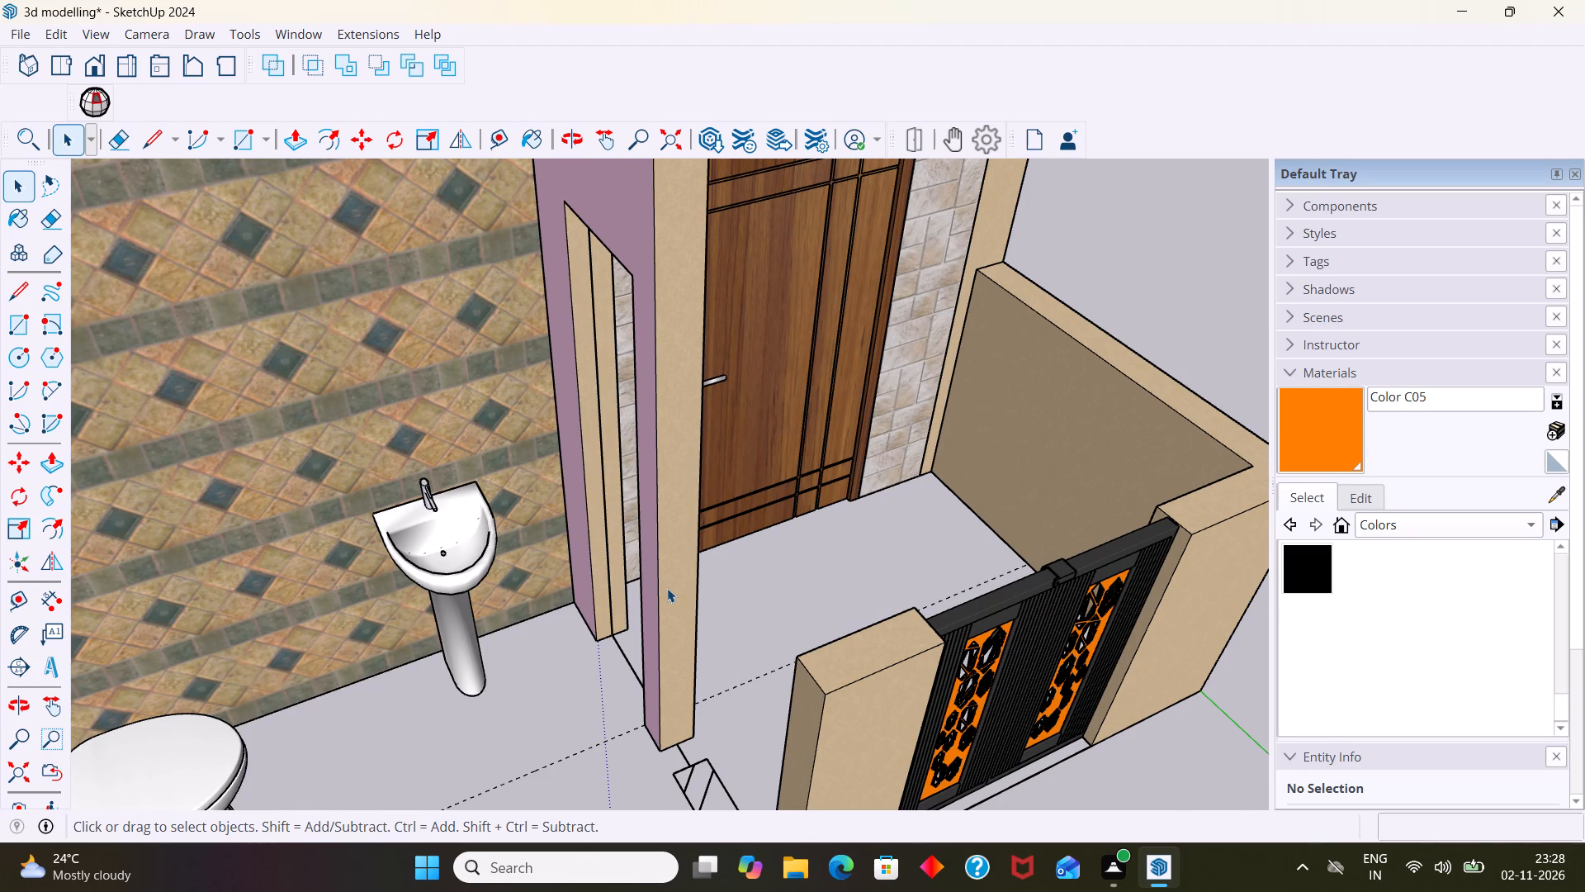
scroll(667, 588, down, 6)
middle_drag(651, 602, 662, 604)
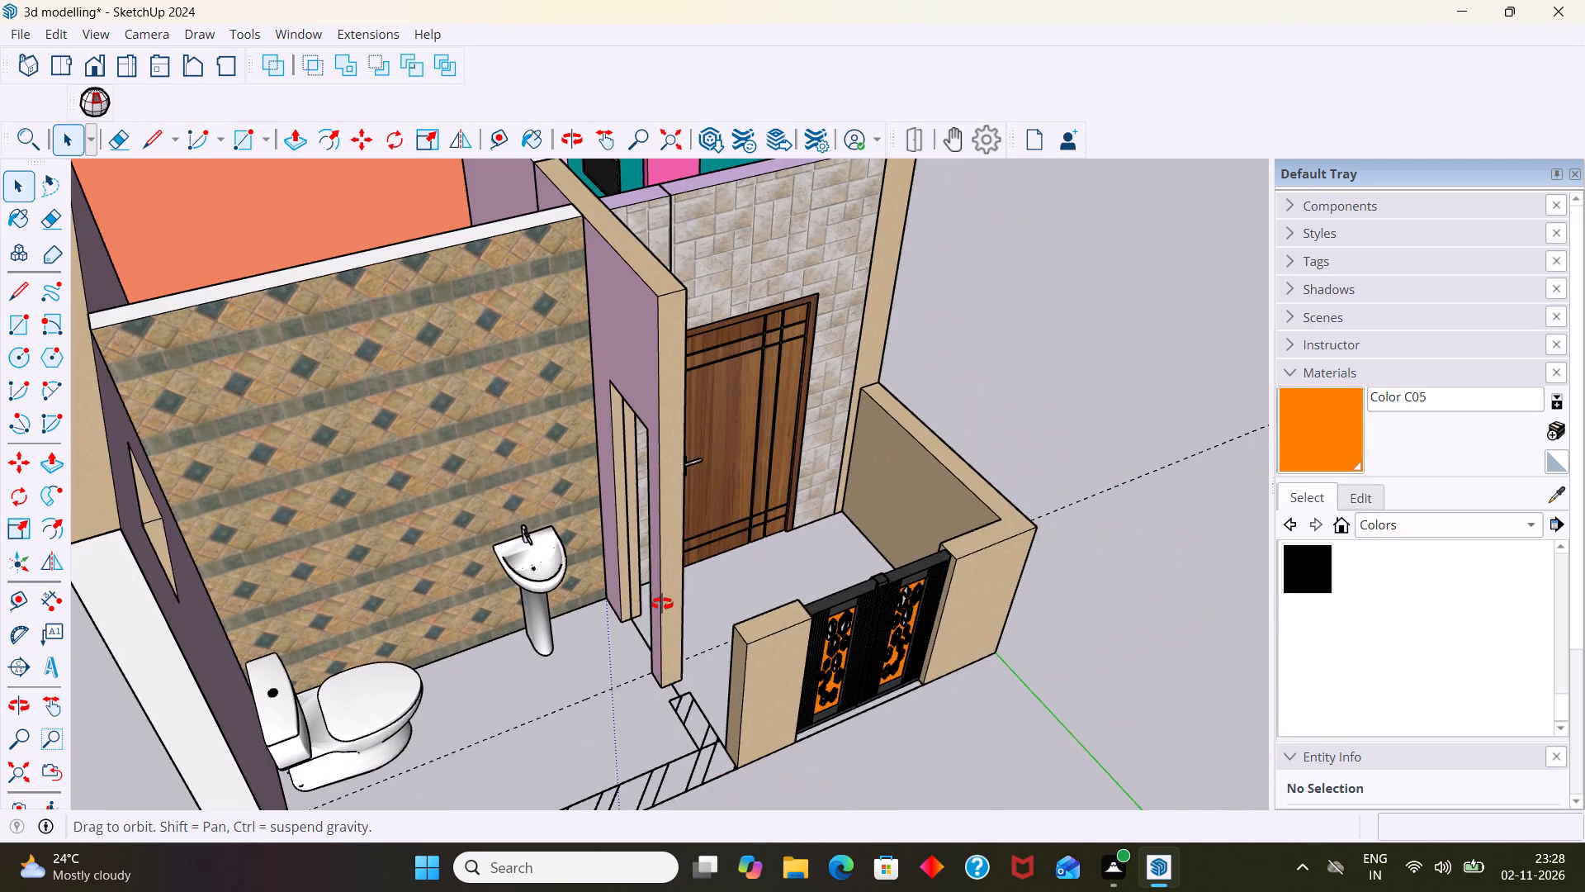
middle_drag(662, 604, 724, 610)
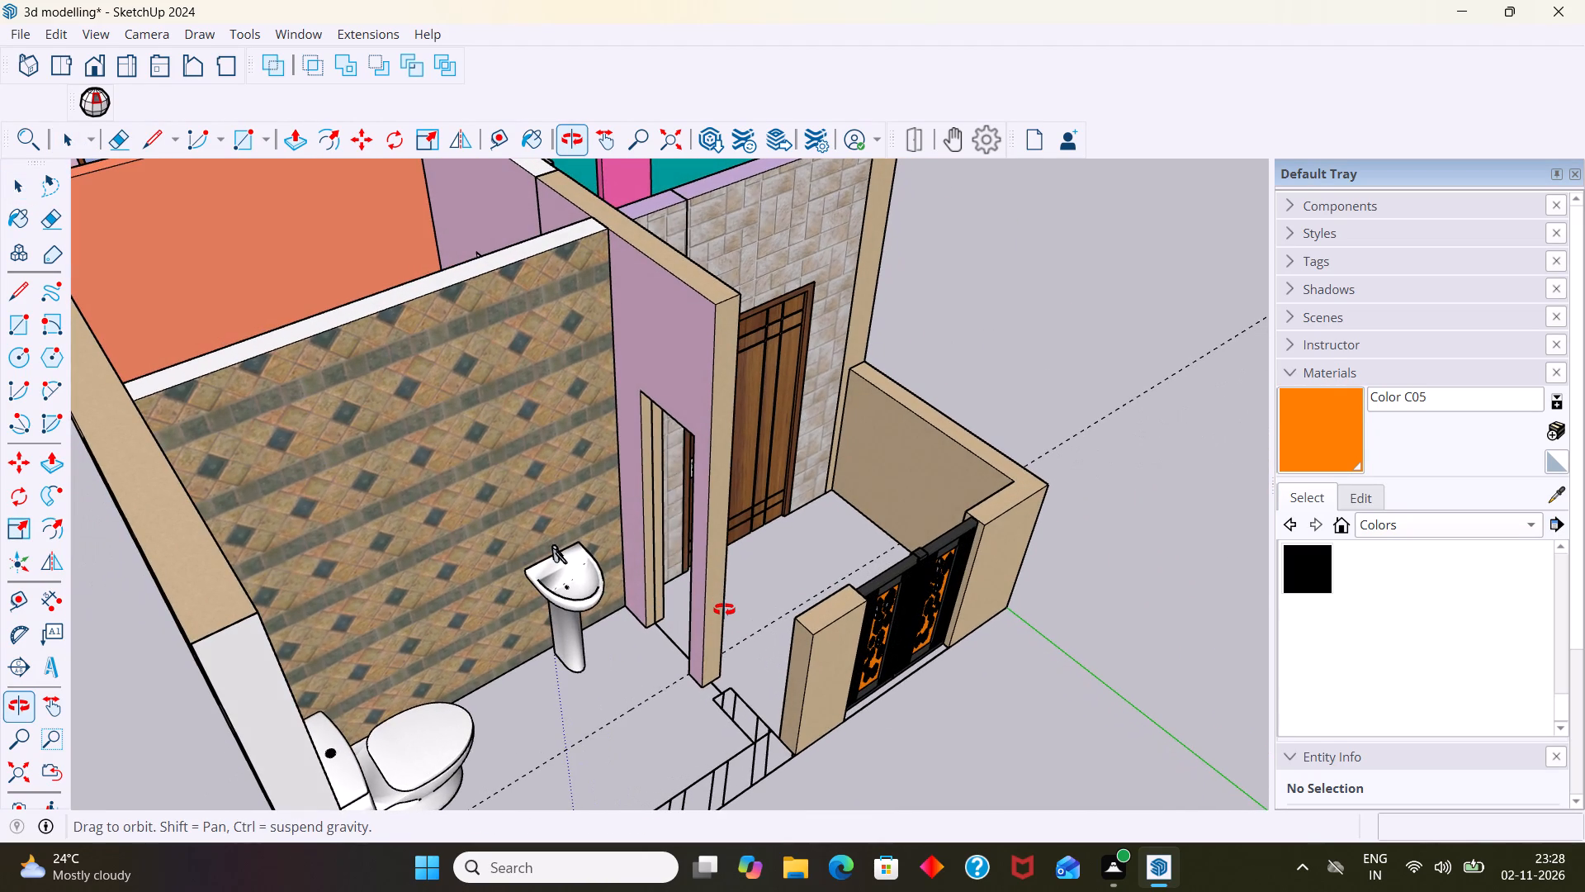
middle_drag(724, 610, 725, 608)
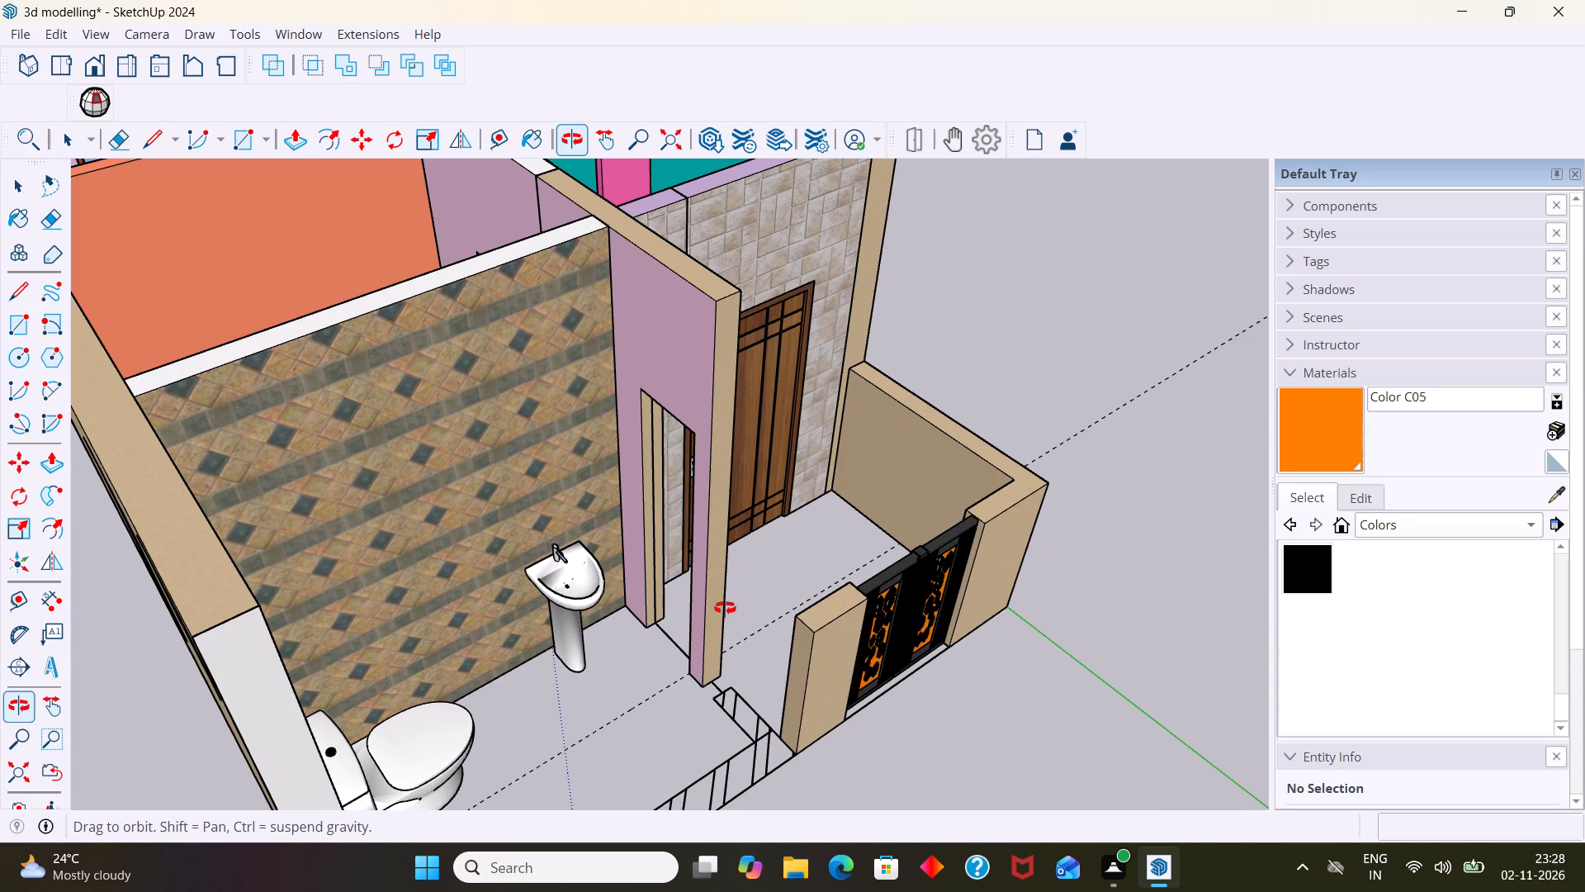
middle_drag(725, 608, 622, 688)
scroll(618, 674, up, 1)
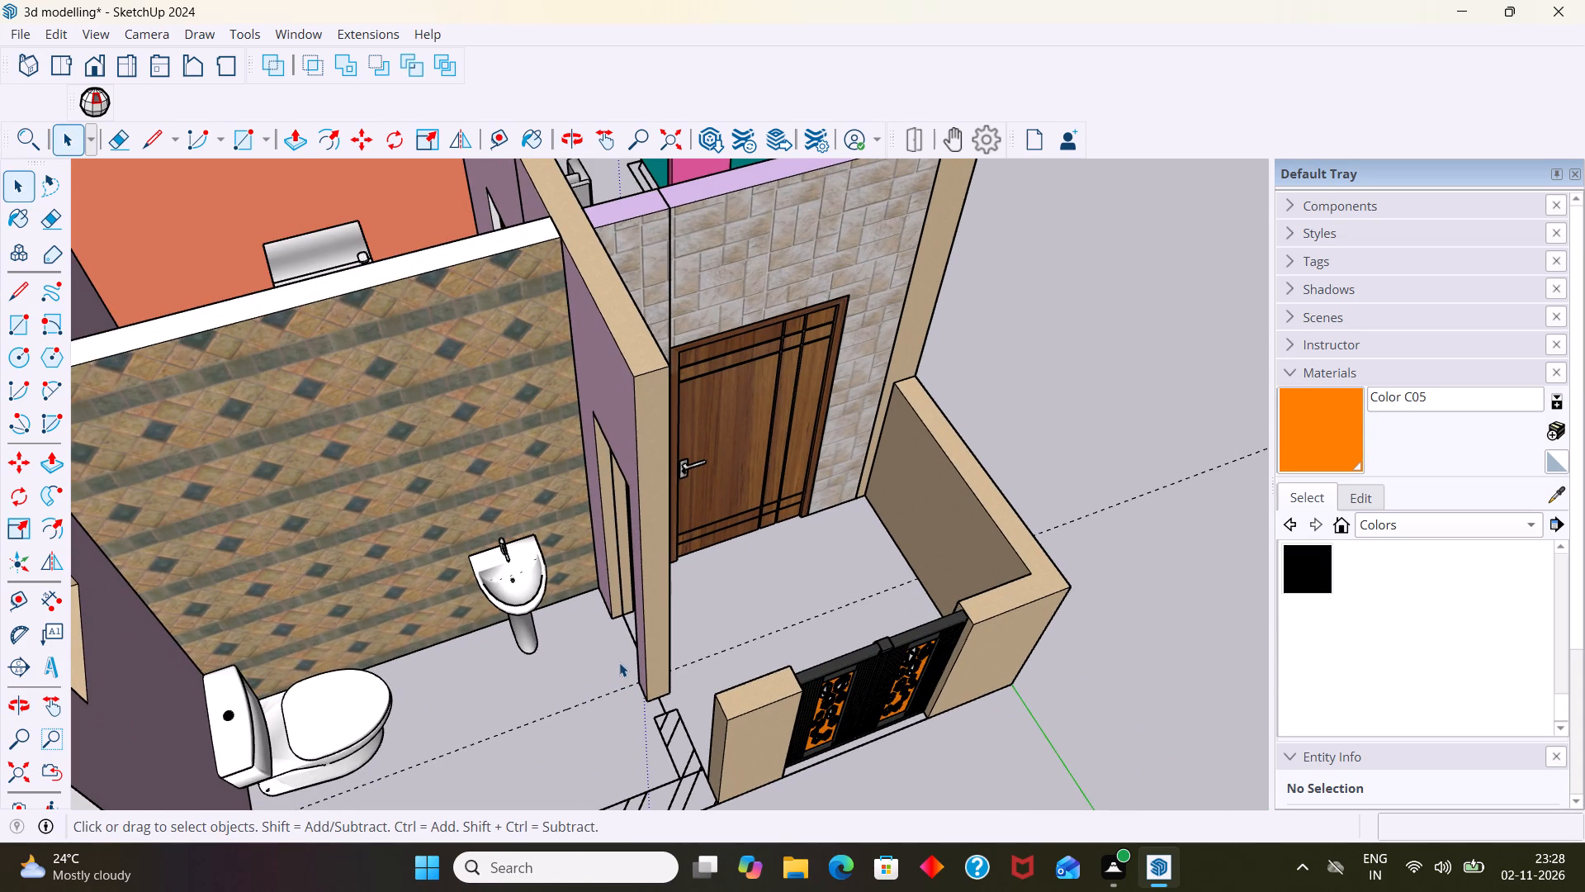
scroll(619, 662, down, 3)
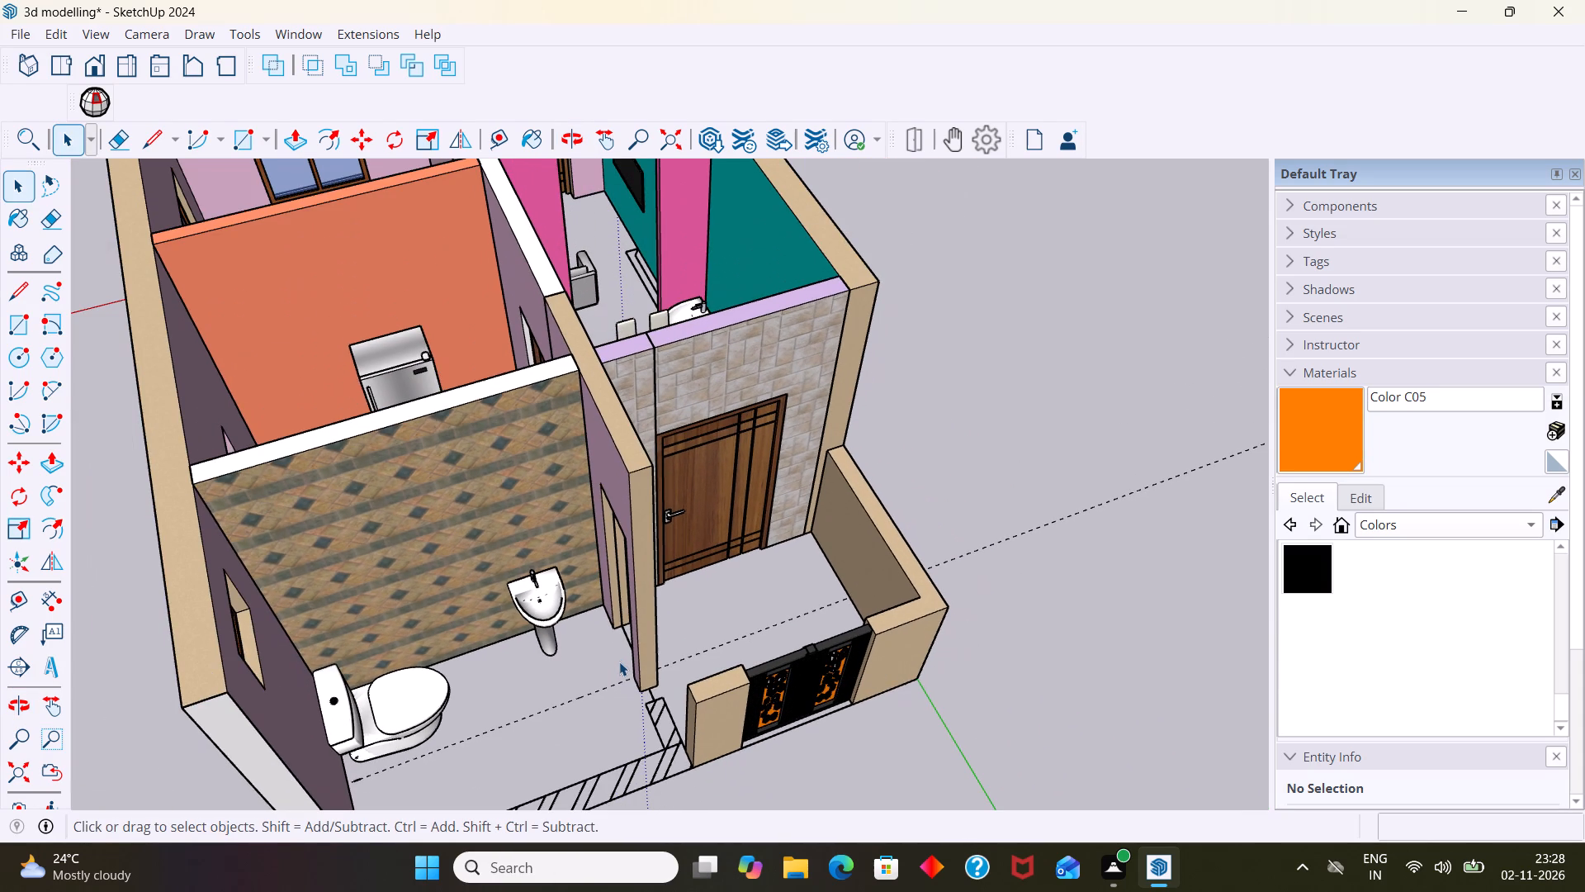
Examine the toilet, its doorway partition and the gated porch from several angles, including the gap beside the gate pillar.
middle_drag(621, 647, 504, 688)
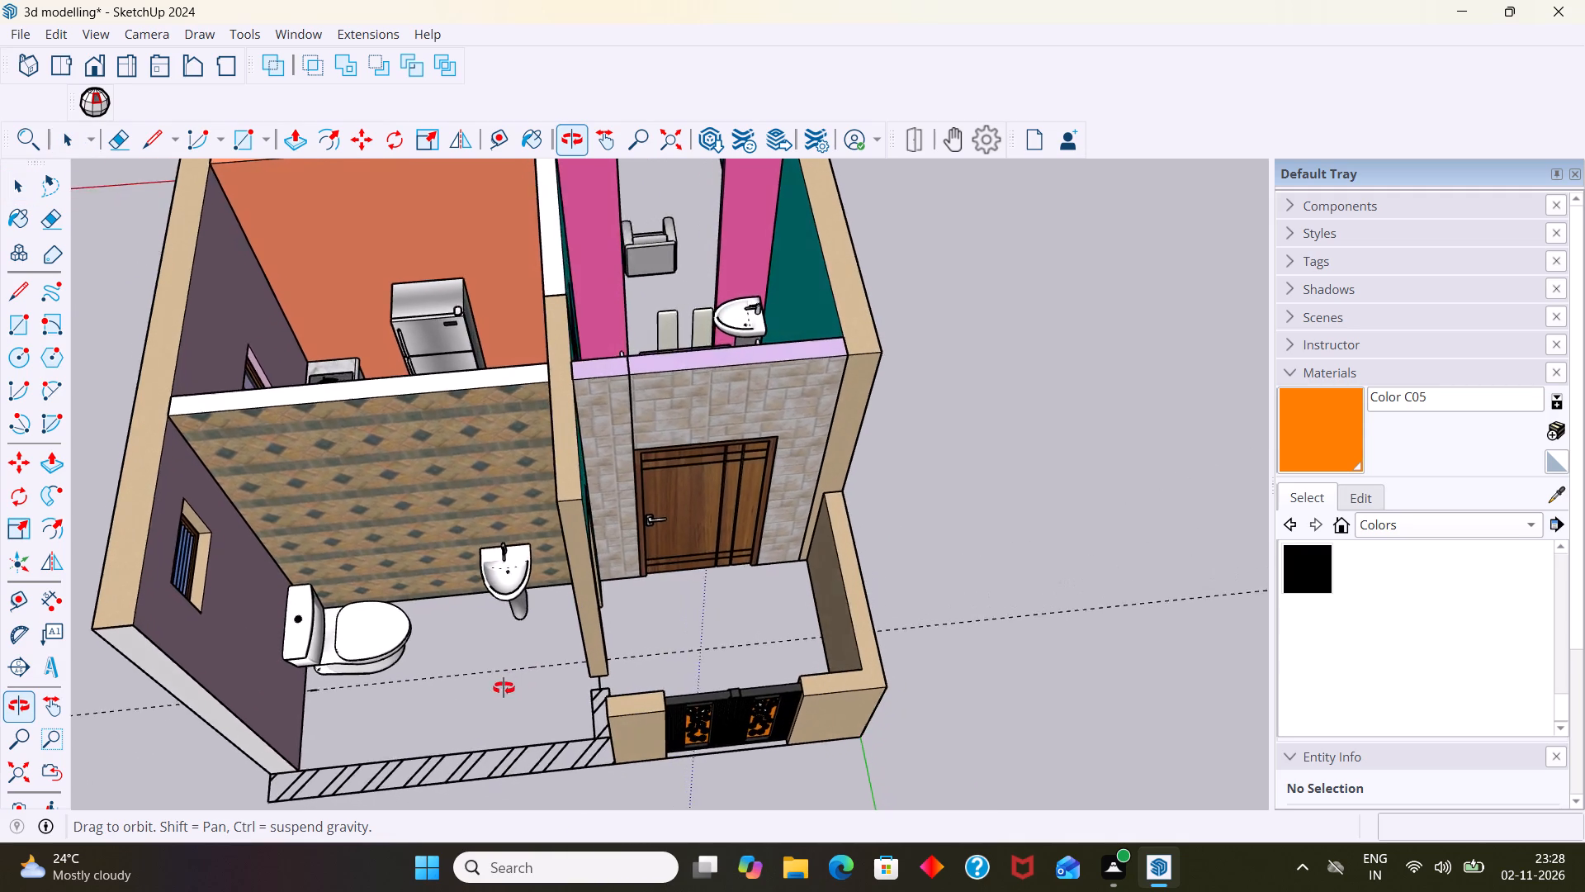
middle_drag(504, 688, 381, 708)
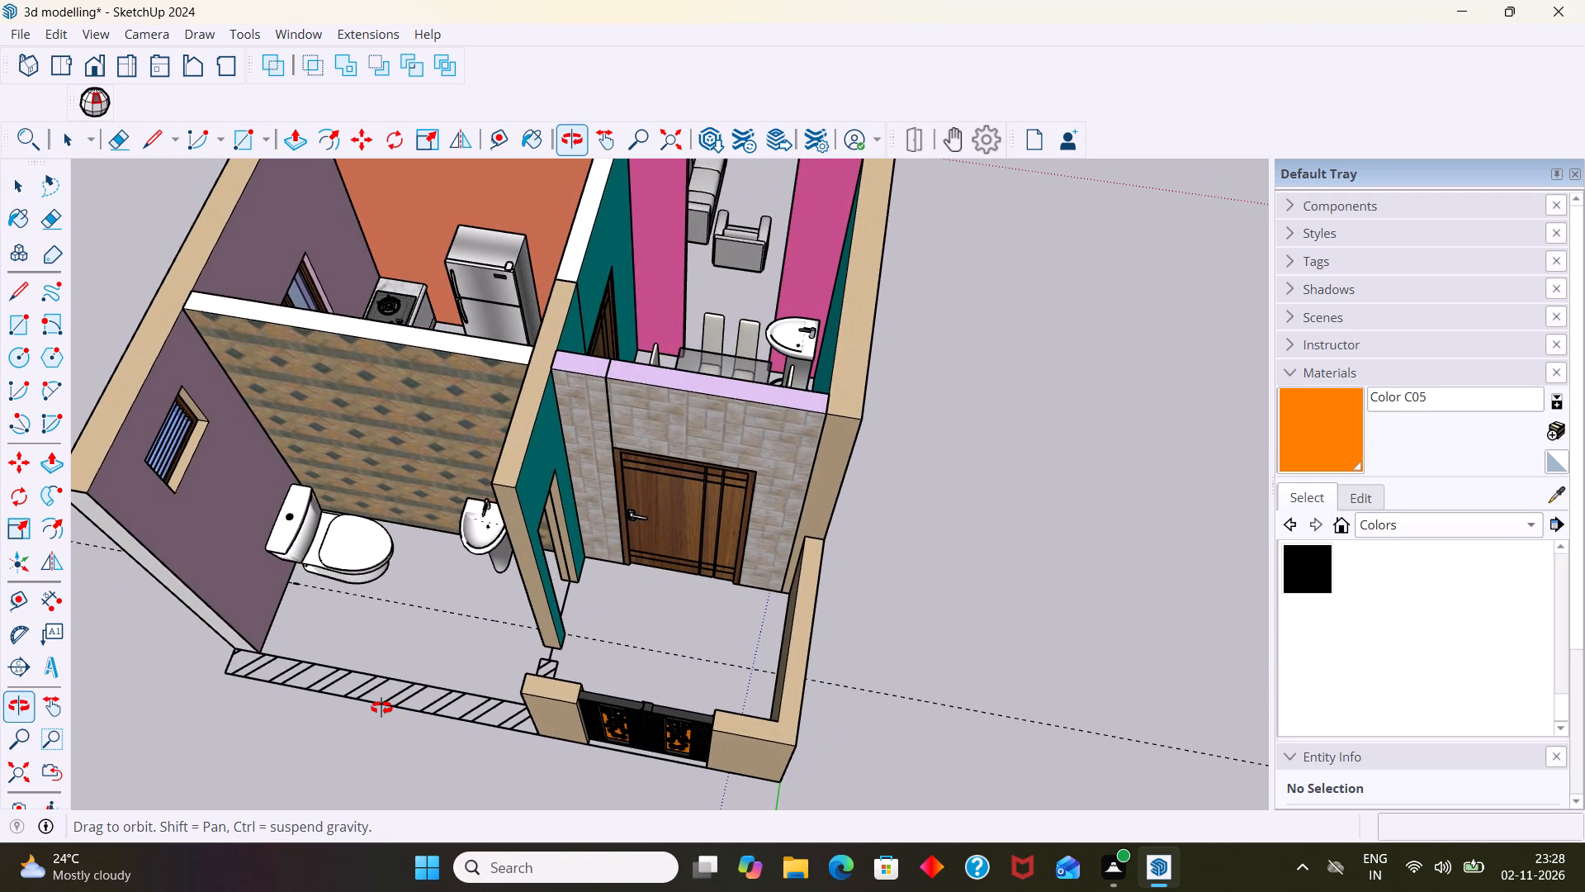
middle_drag(381, 708, 380, 704)
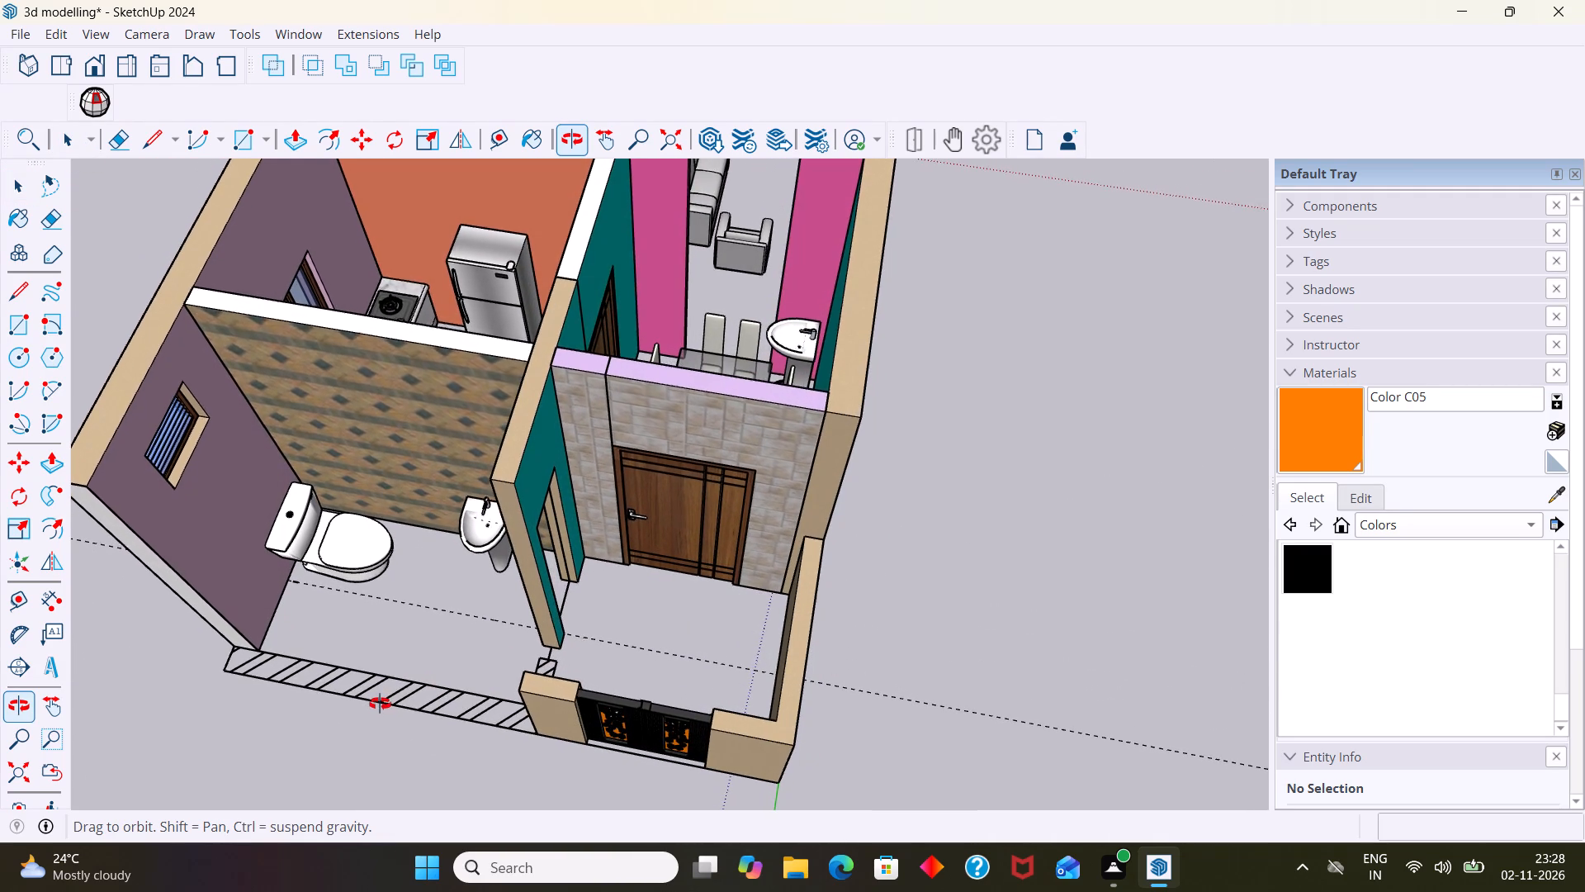
middle_drag(380, 704, 225, 614)
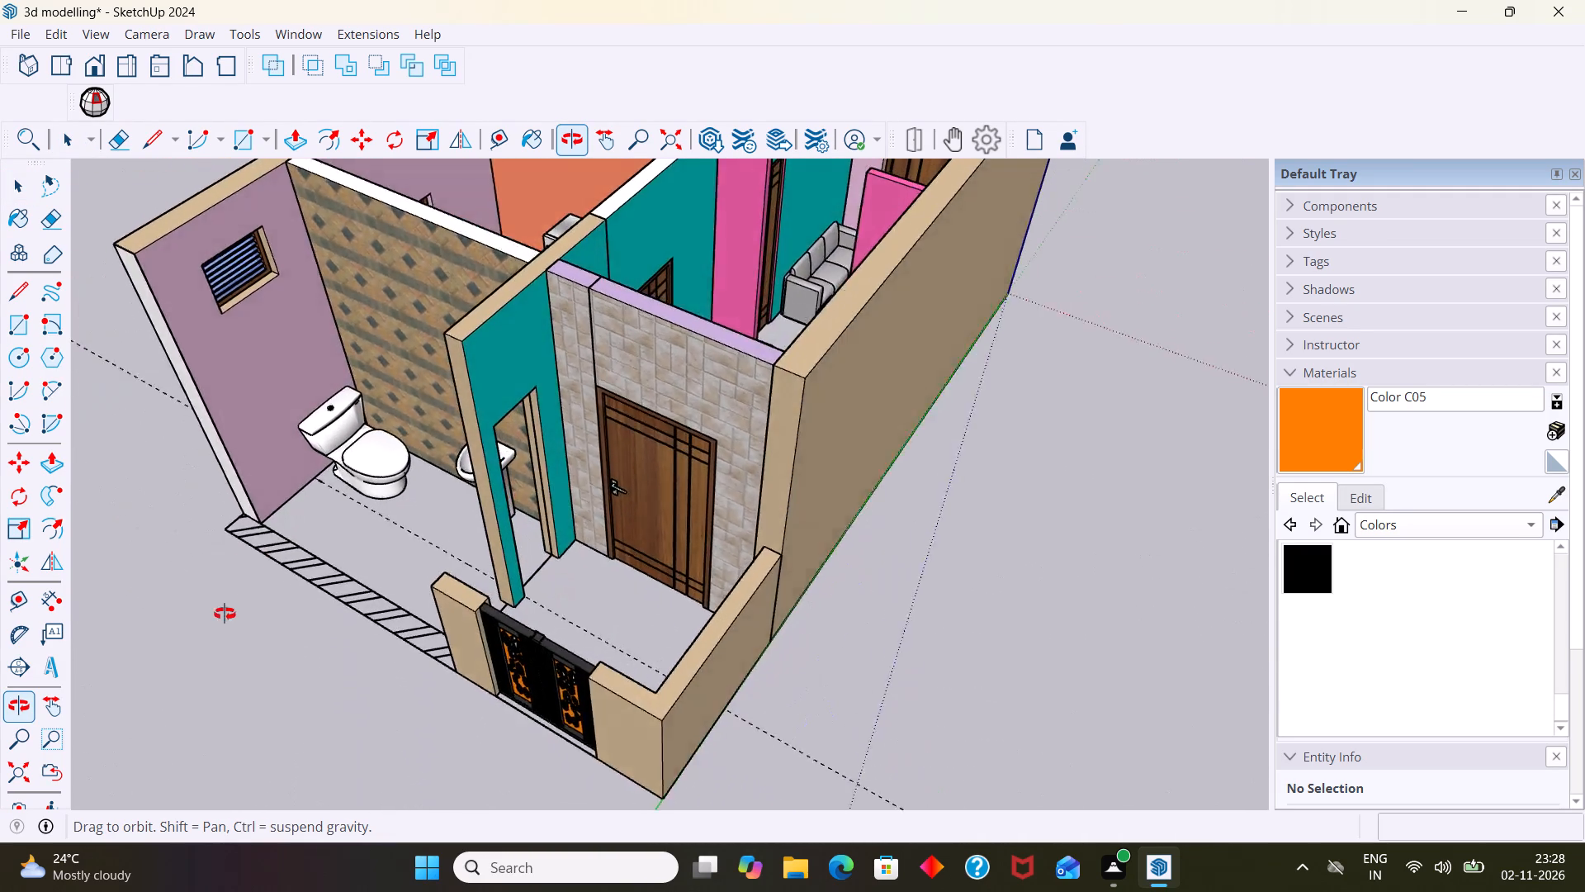
middle_drag(225, 614, 131, 614)
scroll(468, 488, down, 5)
scroll(532, 476, up, 5)
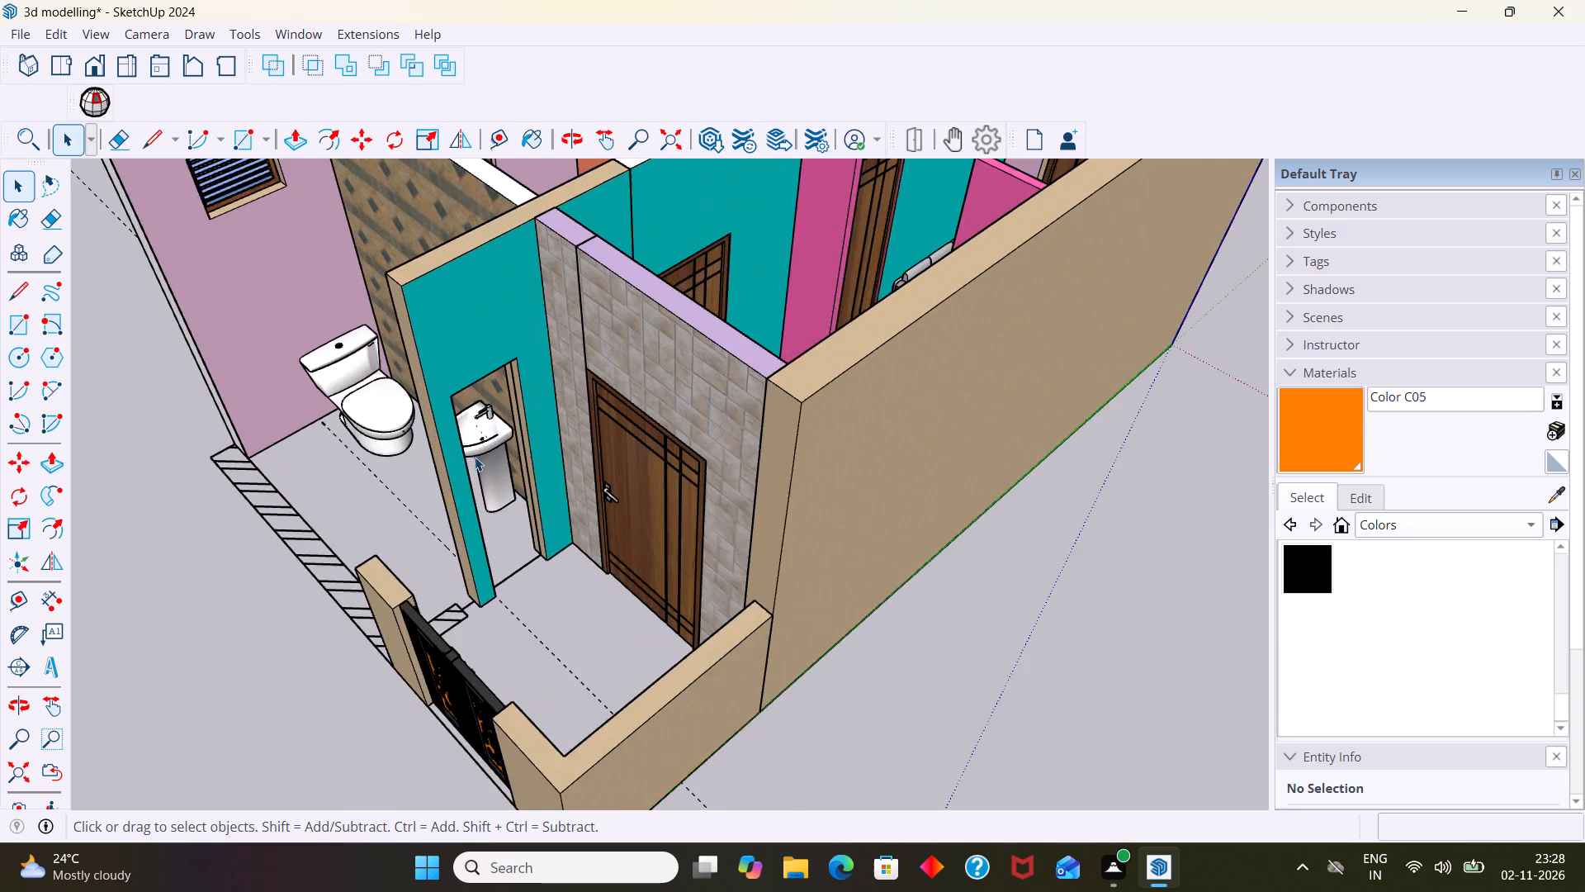
scroll(475, 457, up, 3)
scroll(480, 455, down, 4)
middle_drag(485, 584, 564, 582)
scroll(526, 592, up, 2)
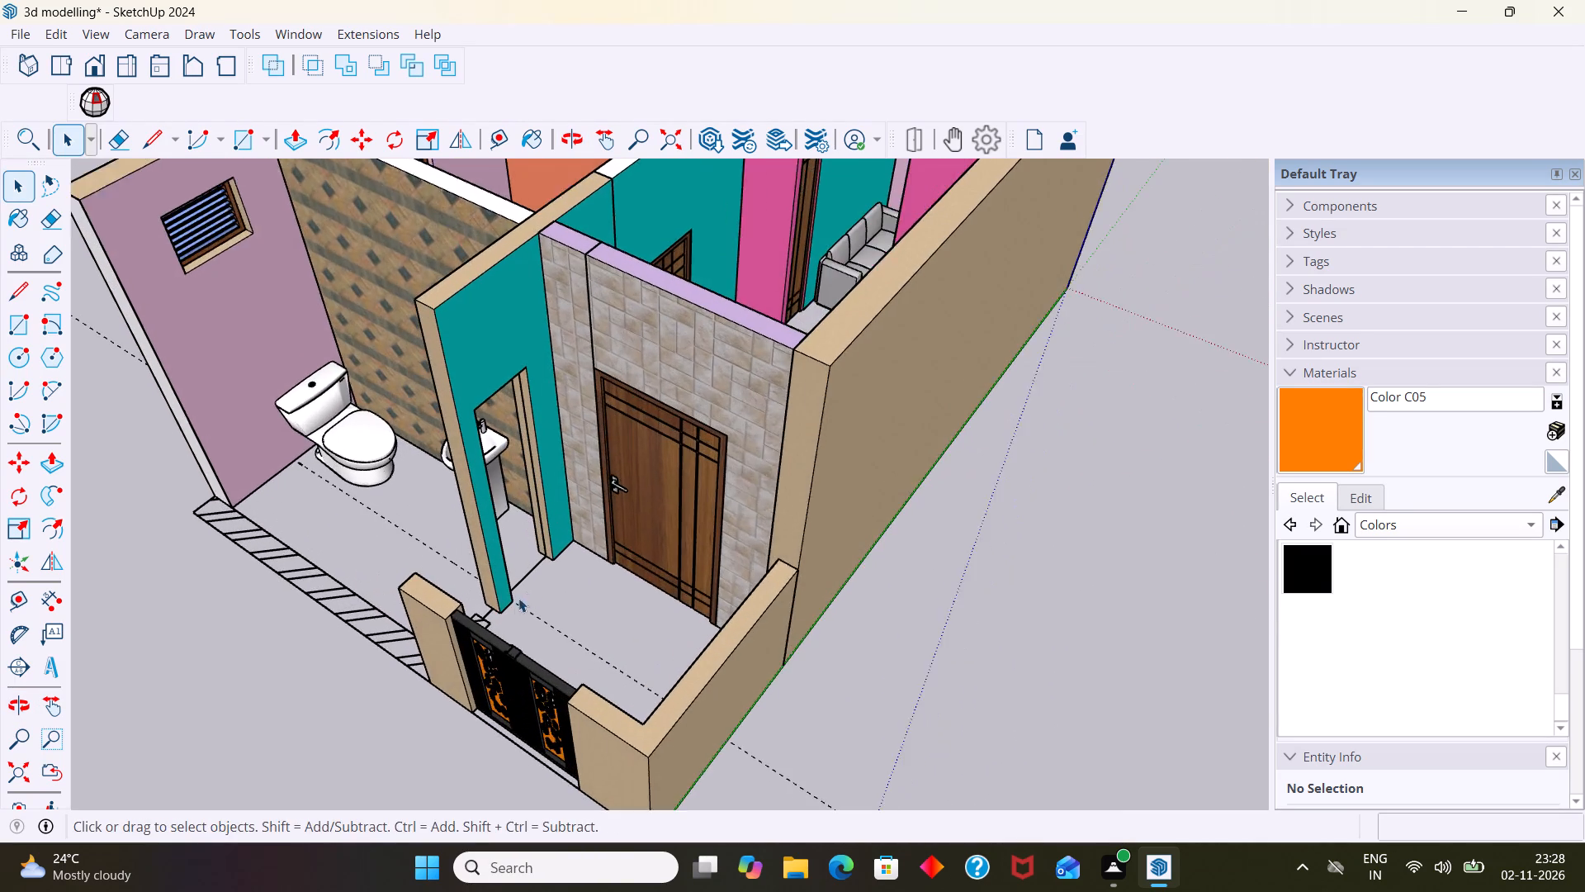
middle_drag(513, 602, 403, 614)
scroll(531, 528, up, 3)
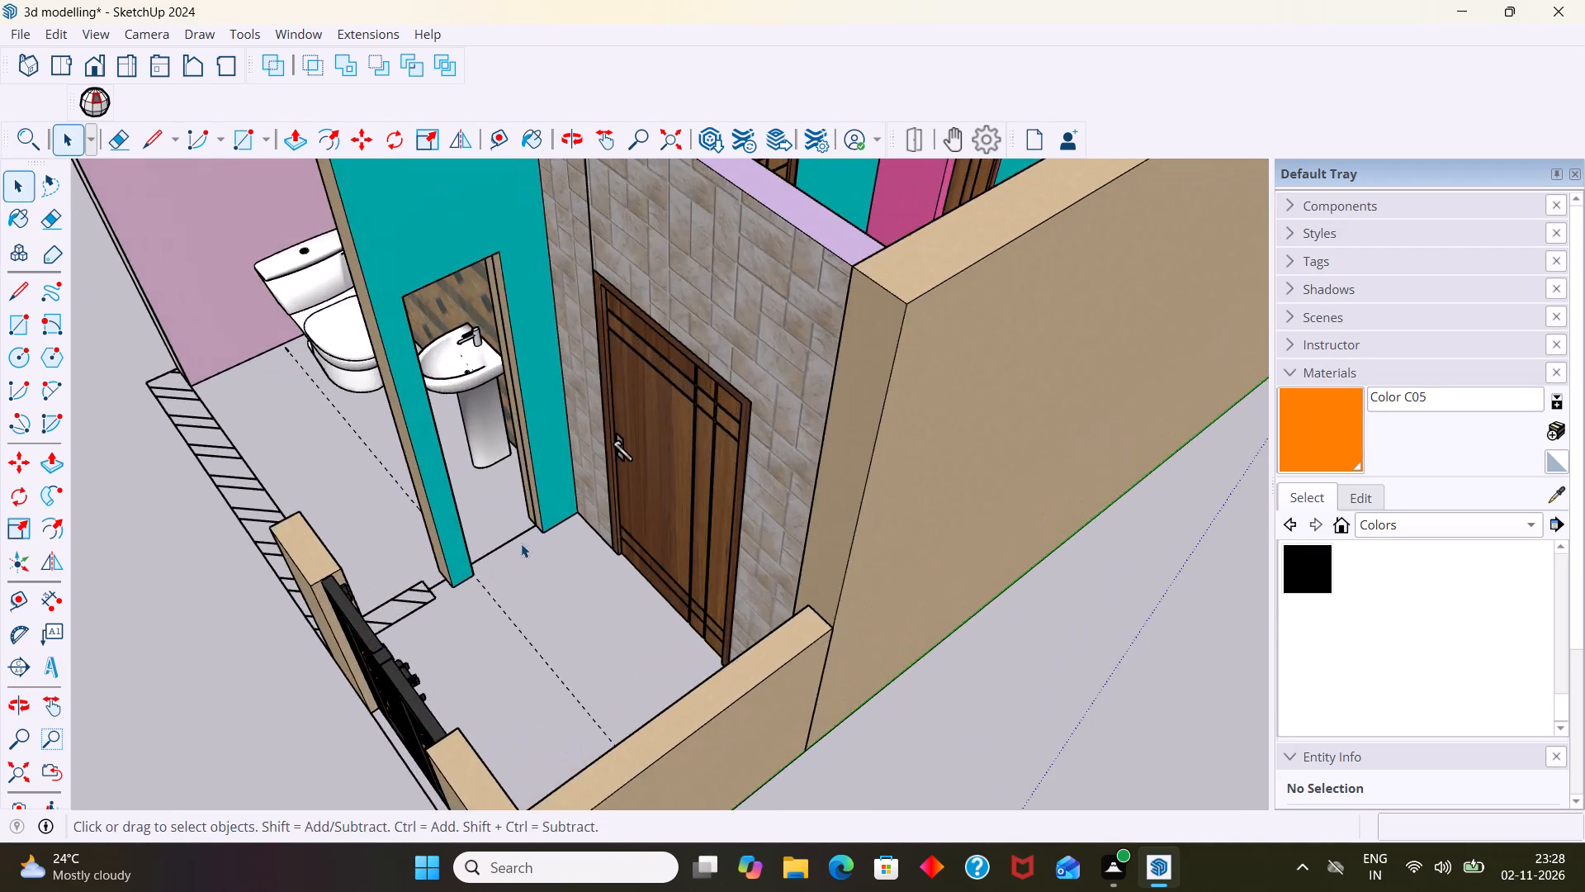
middle_drag(519, 543, 359, 613)
scroll(352, 573, up, 1)
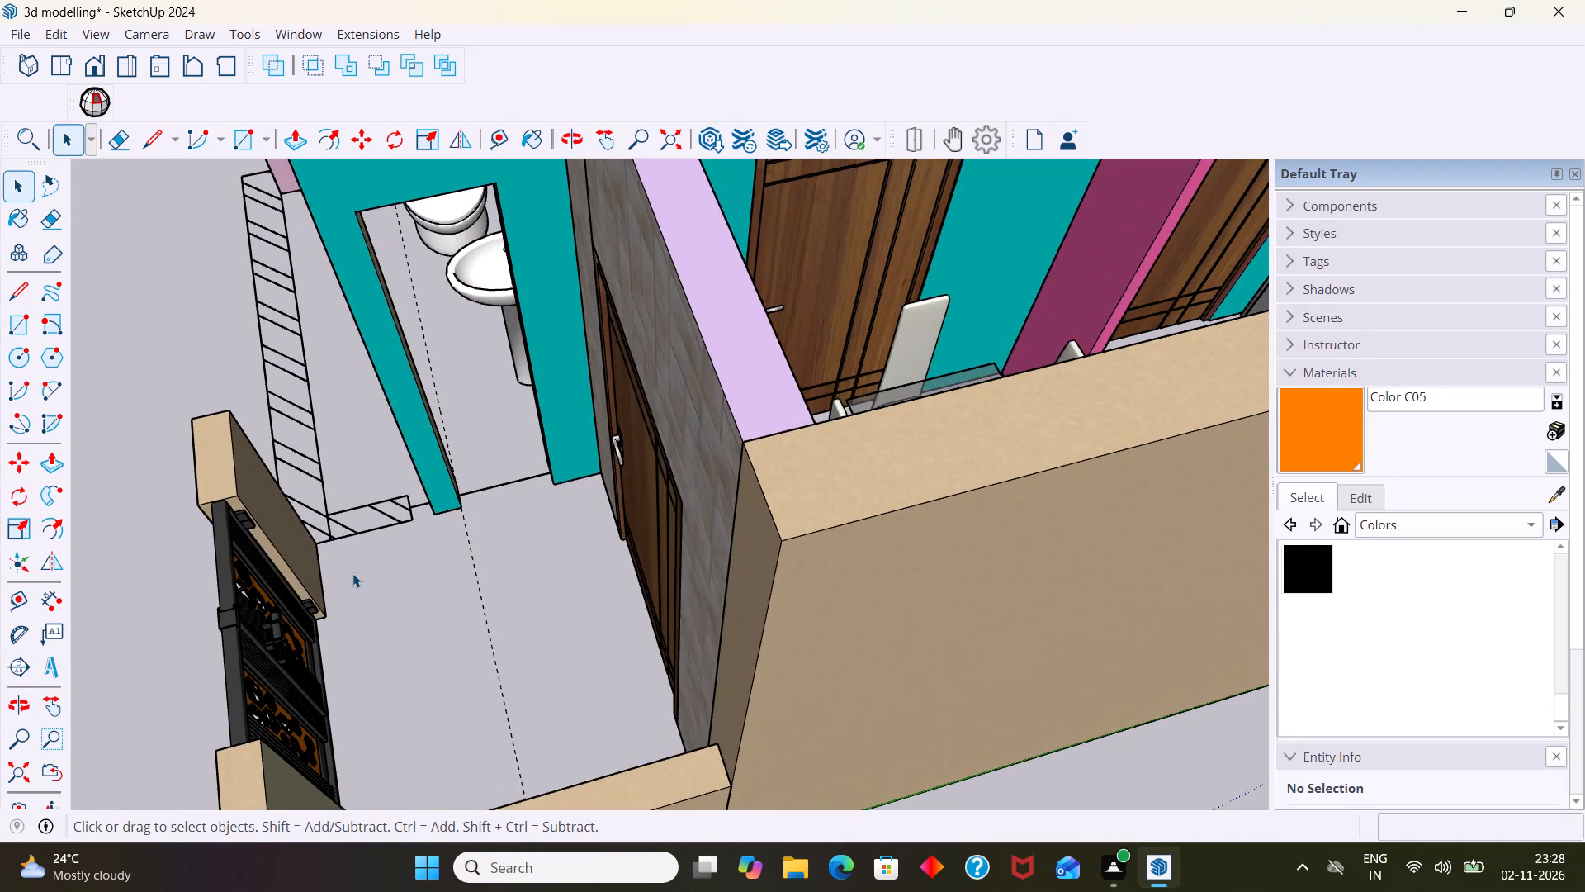
Measure the distance from the toilet partition's base corner to the base corner of the gate pillar.
key(t)
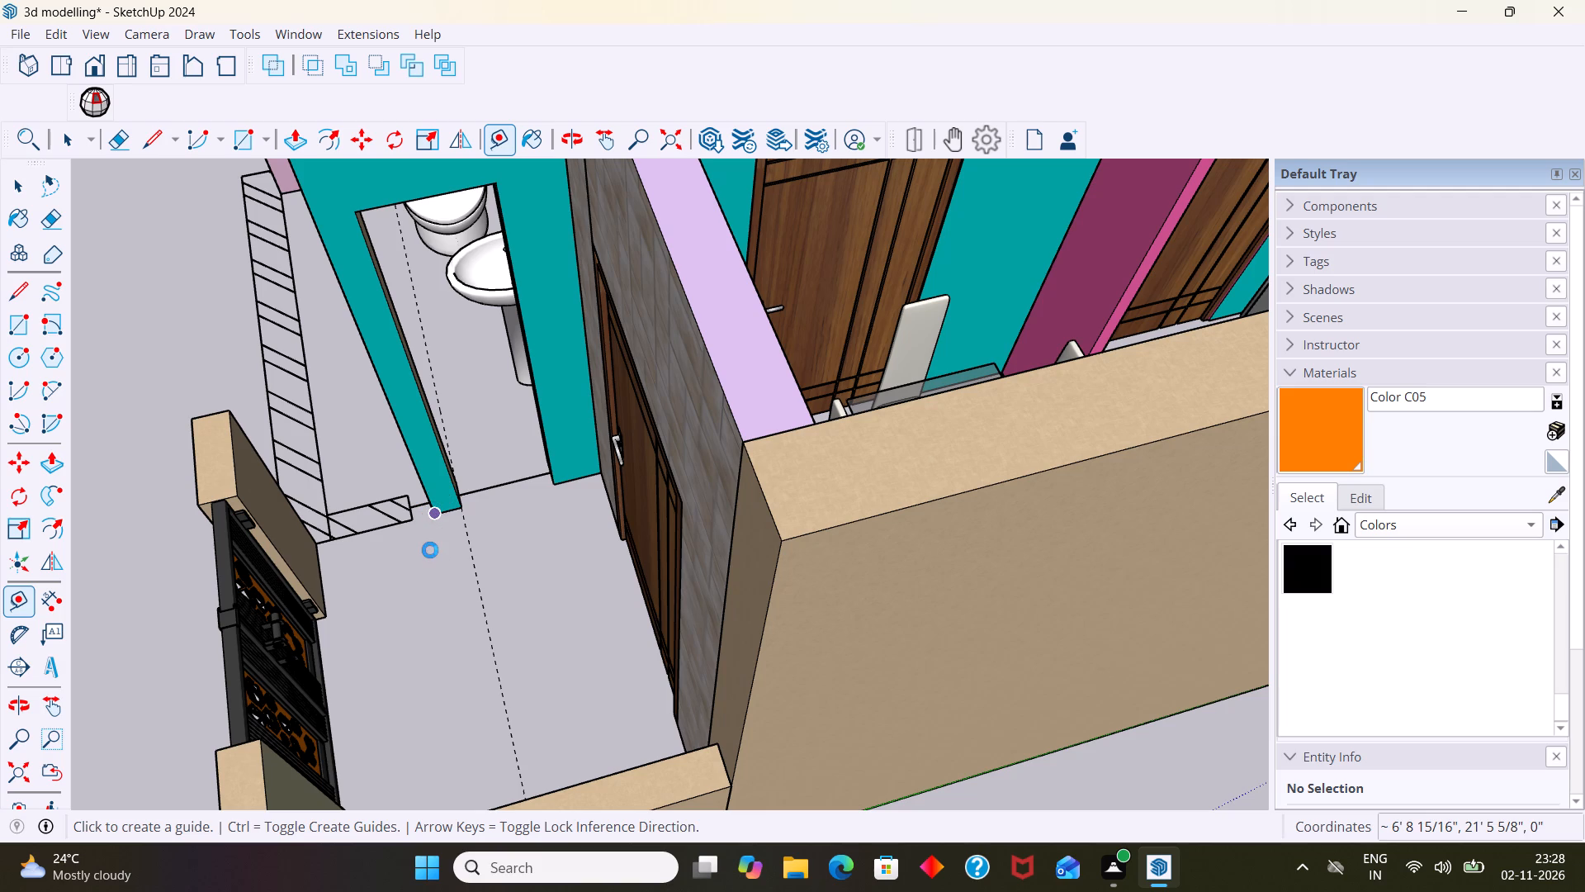
click(432, 513)
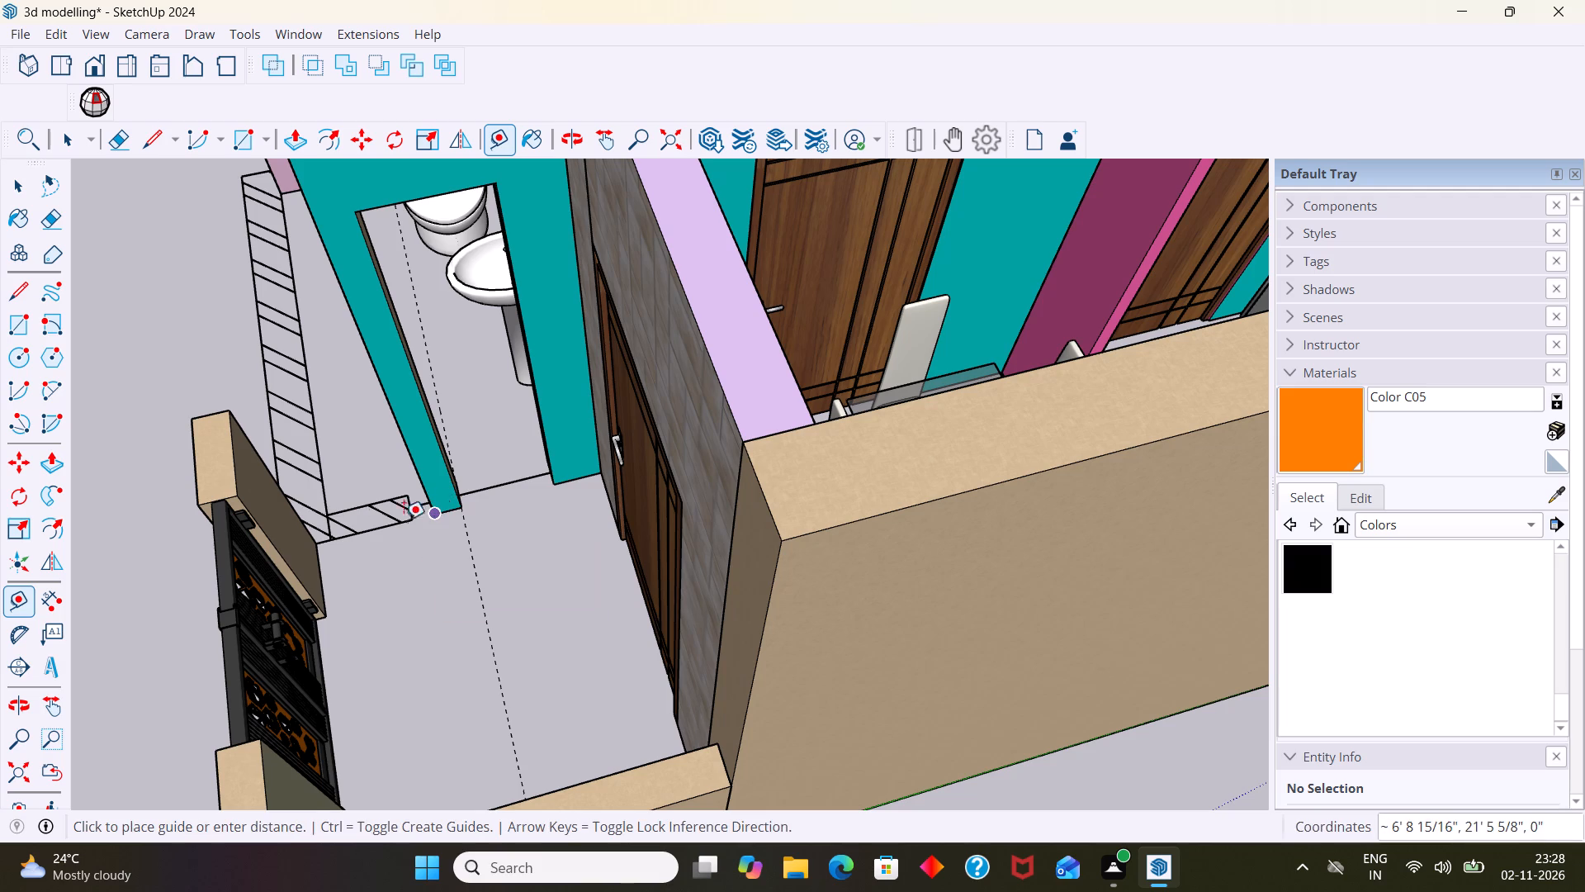
middle_drag(272, 531, 551, 594)
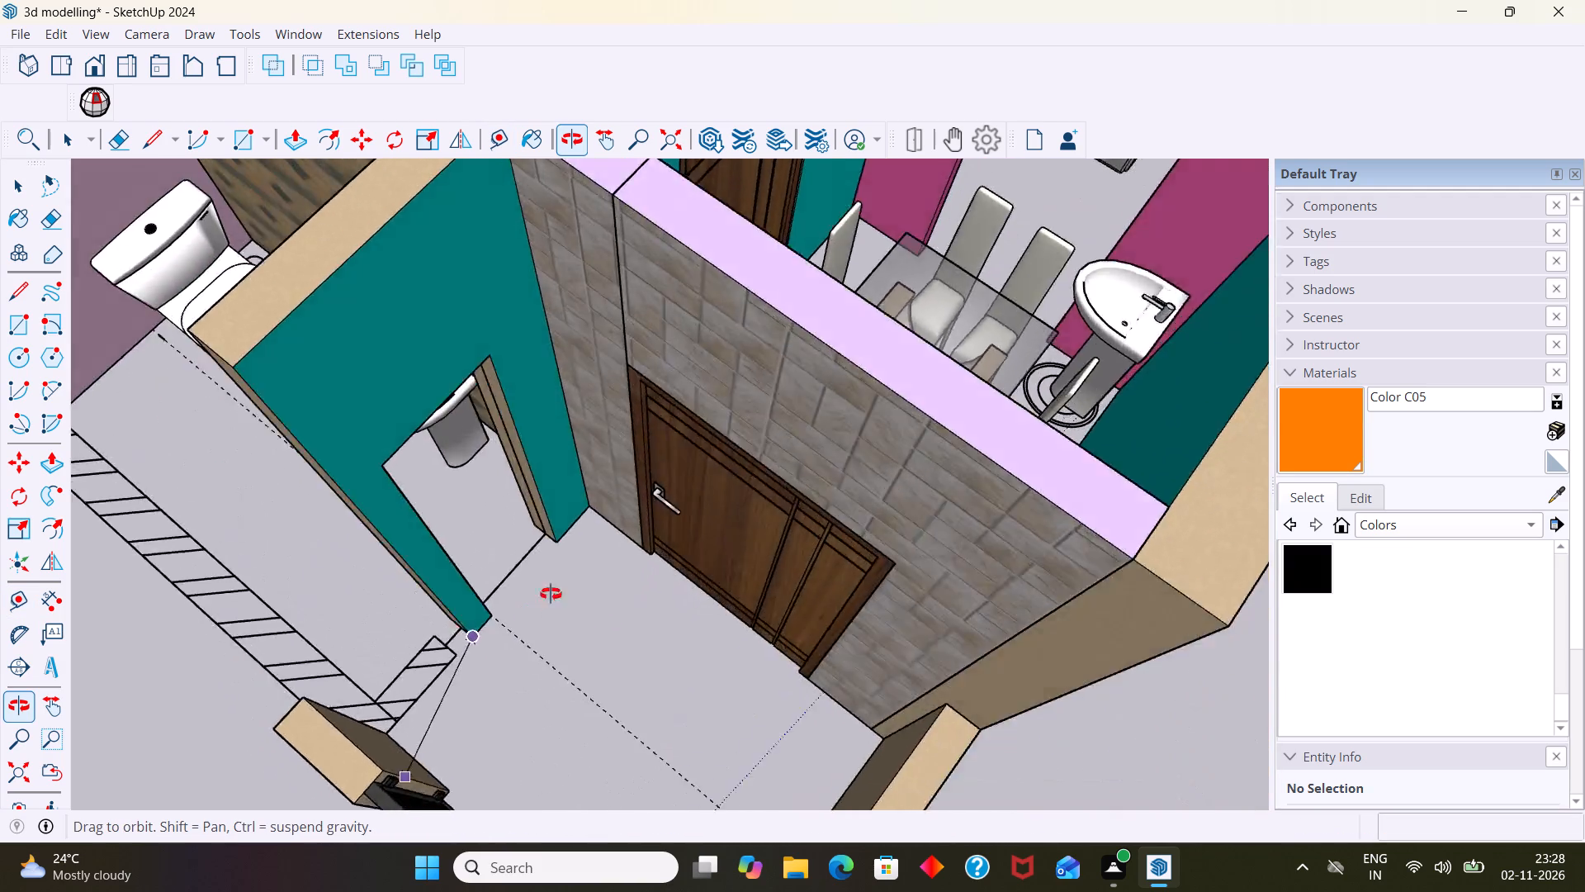
middle_drag(551, 594, 1106, 199)
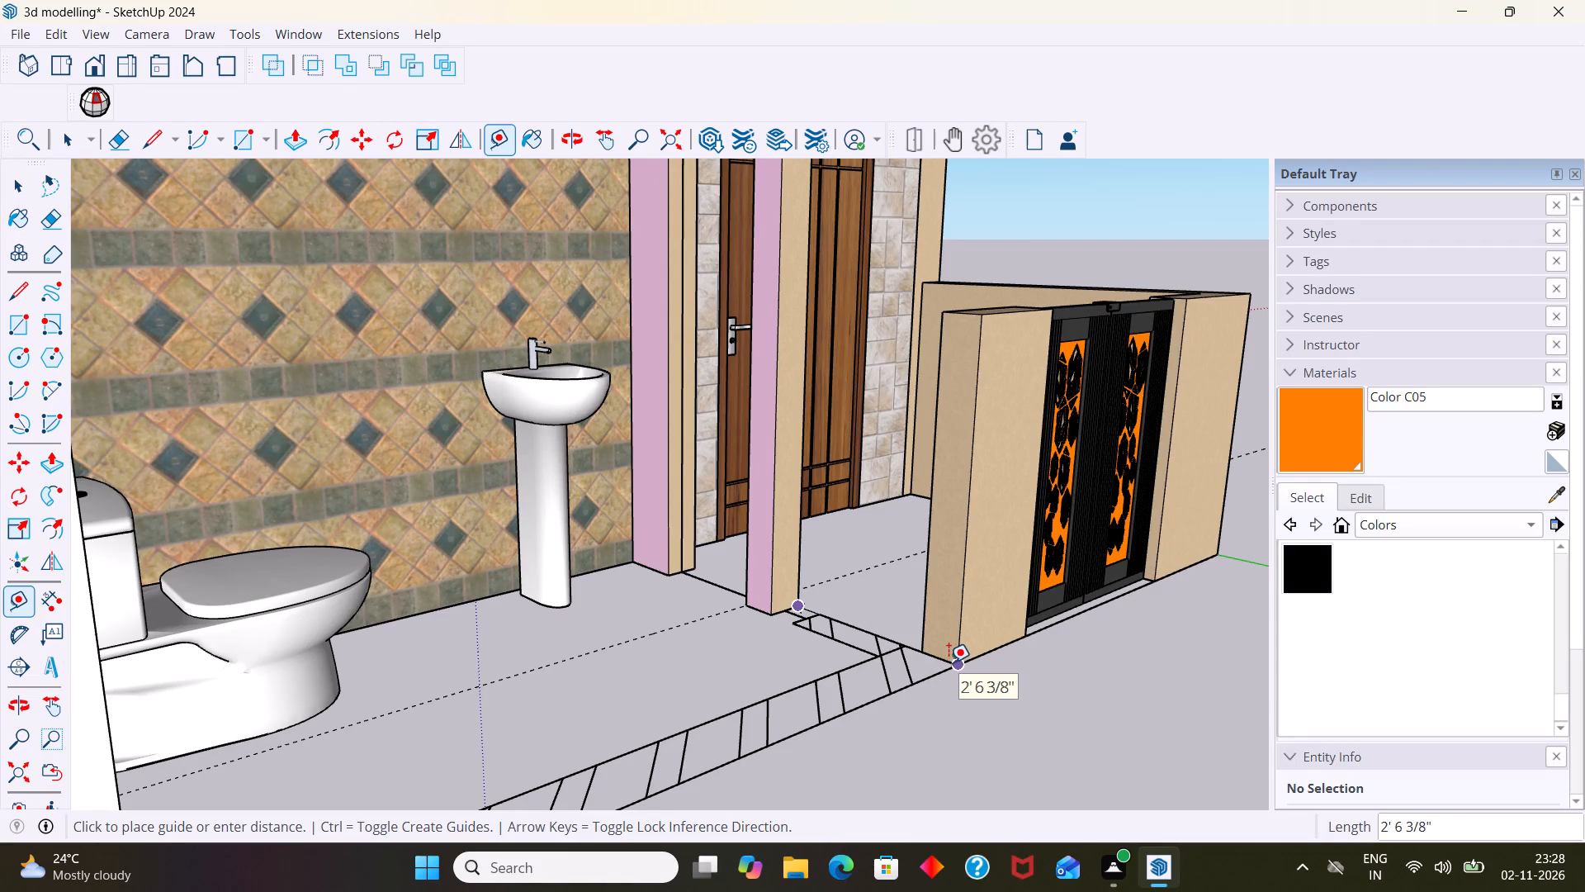
key(Escape)
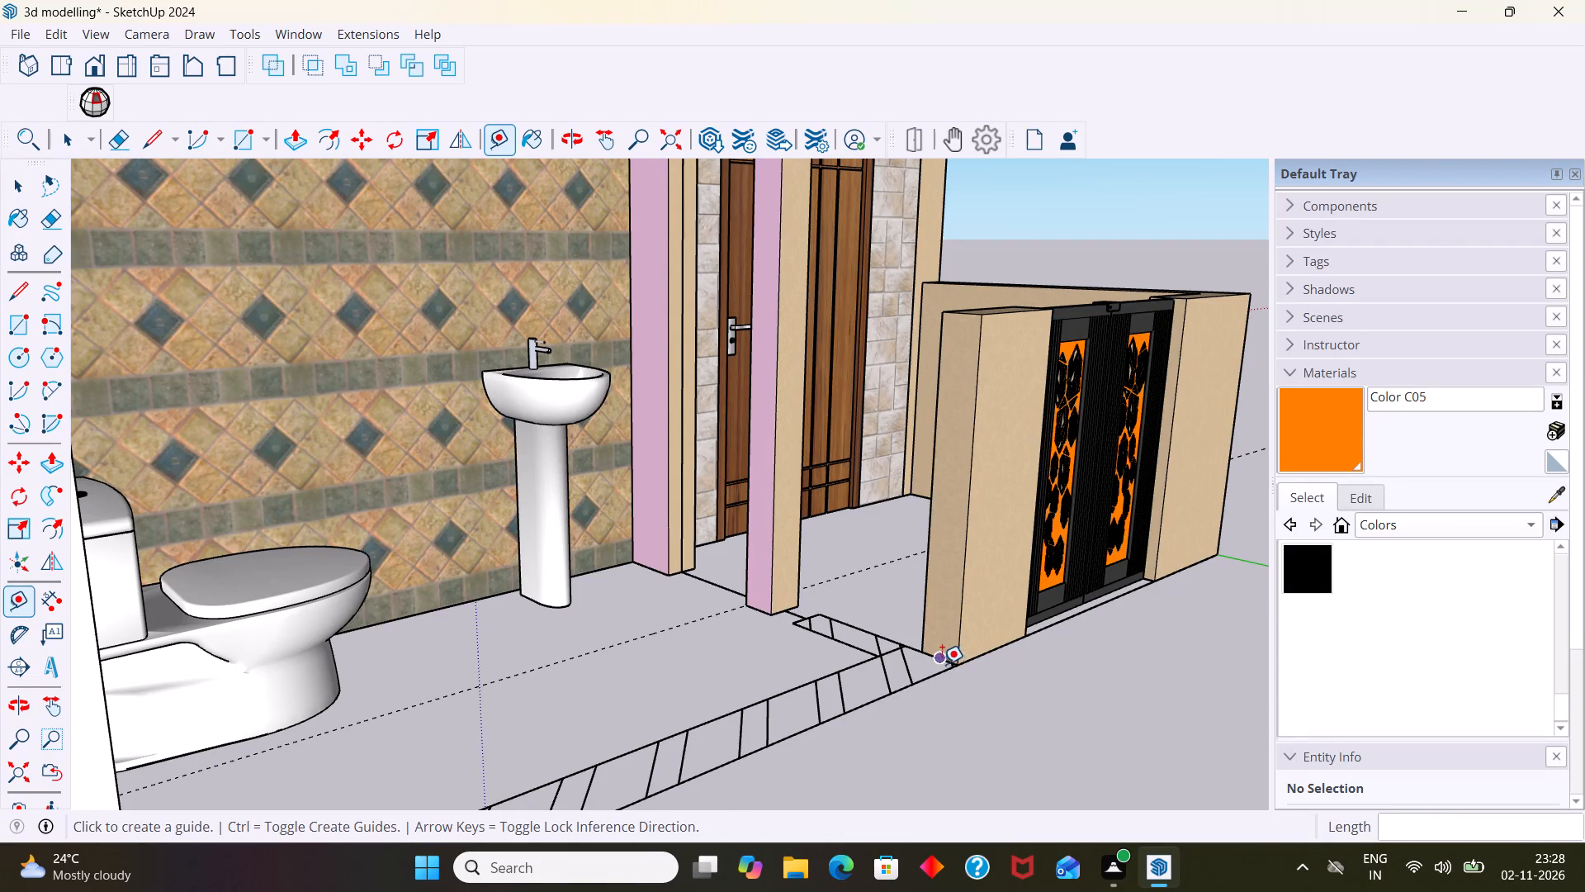
scroll(938, 661, down, 4)
middle_drag(786, 624, 595, 791)
key(space)
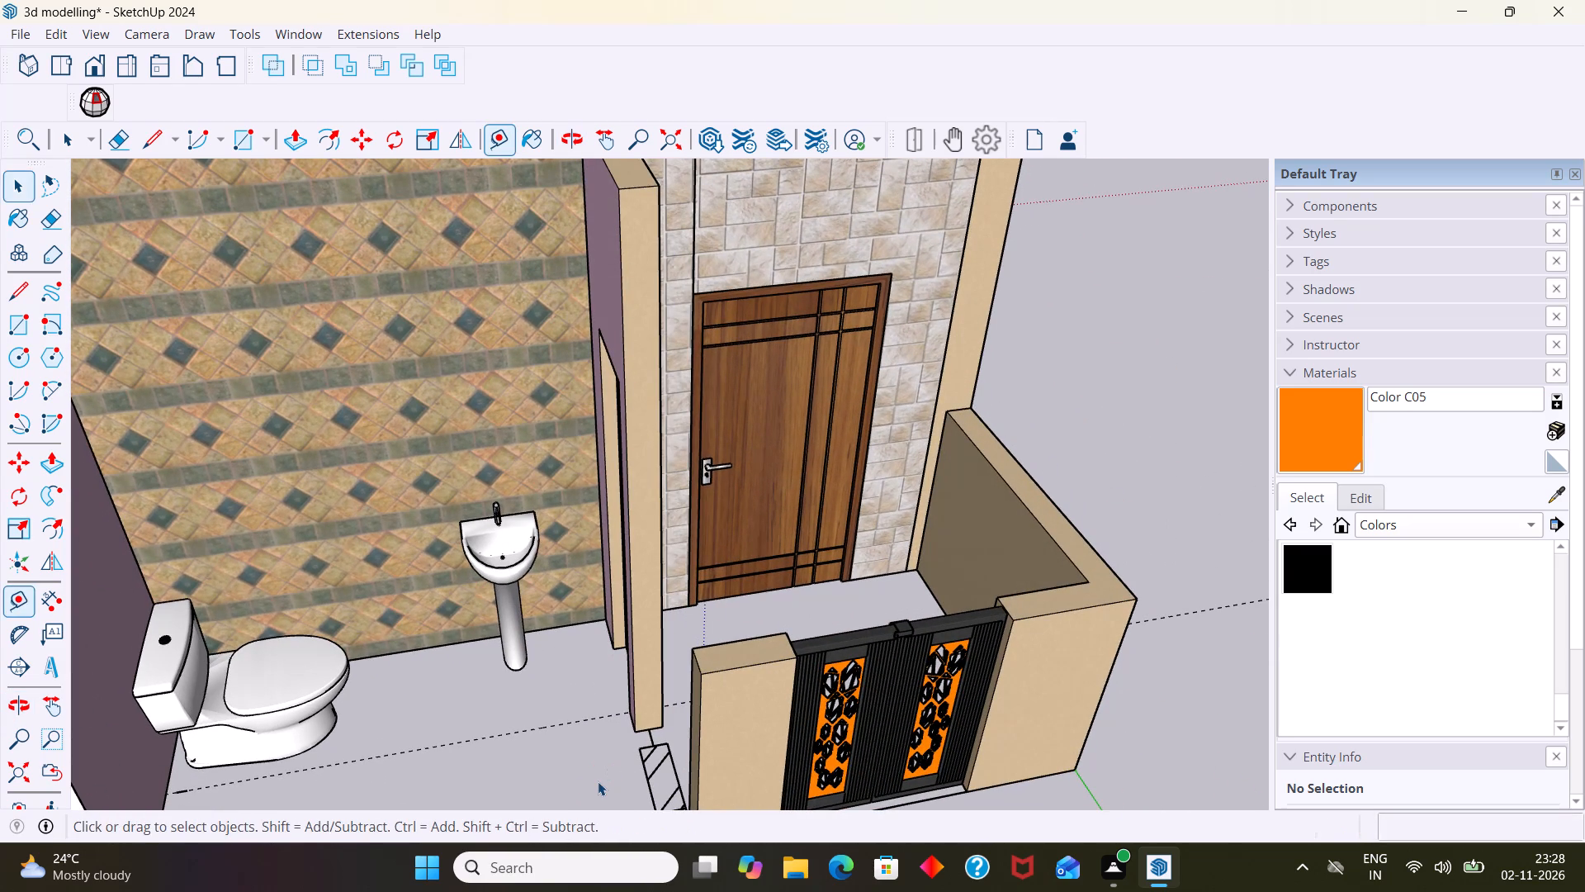
Delete the dashed guide line running across the porch and toilet floors.
scroll(575, 757, down, 7)
middle_drag(580, 753, 446, 854)
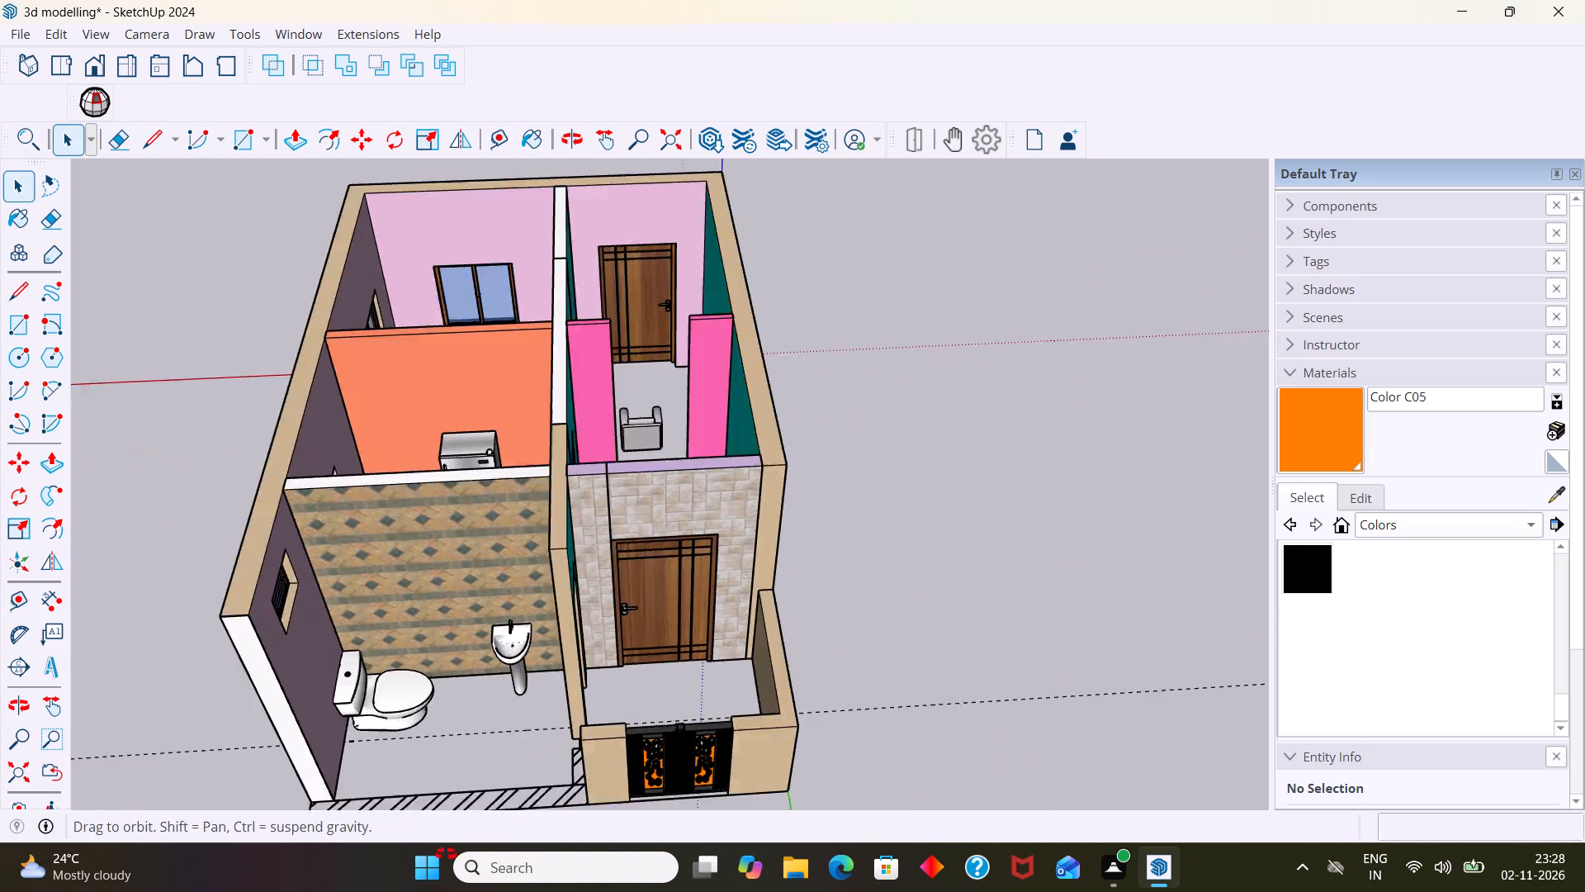
middle_drag(446, 854, 290, 868)
scroll(283, 875, up, 6)
middle_drag(580, 729, 405, 792)
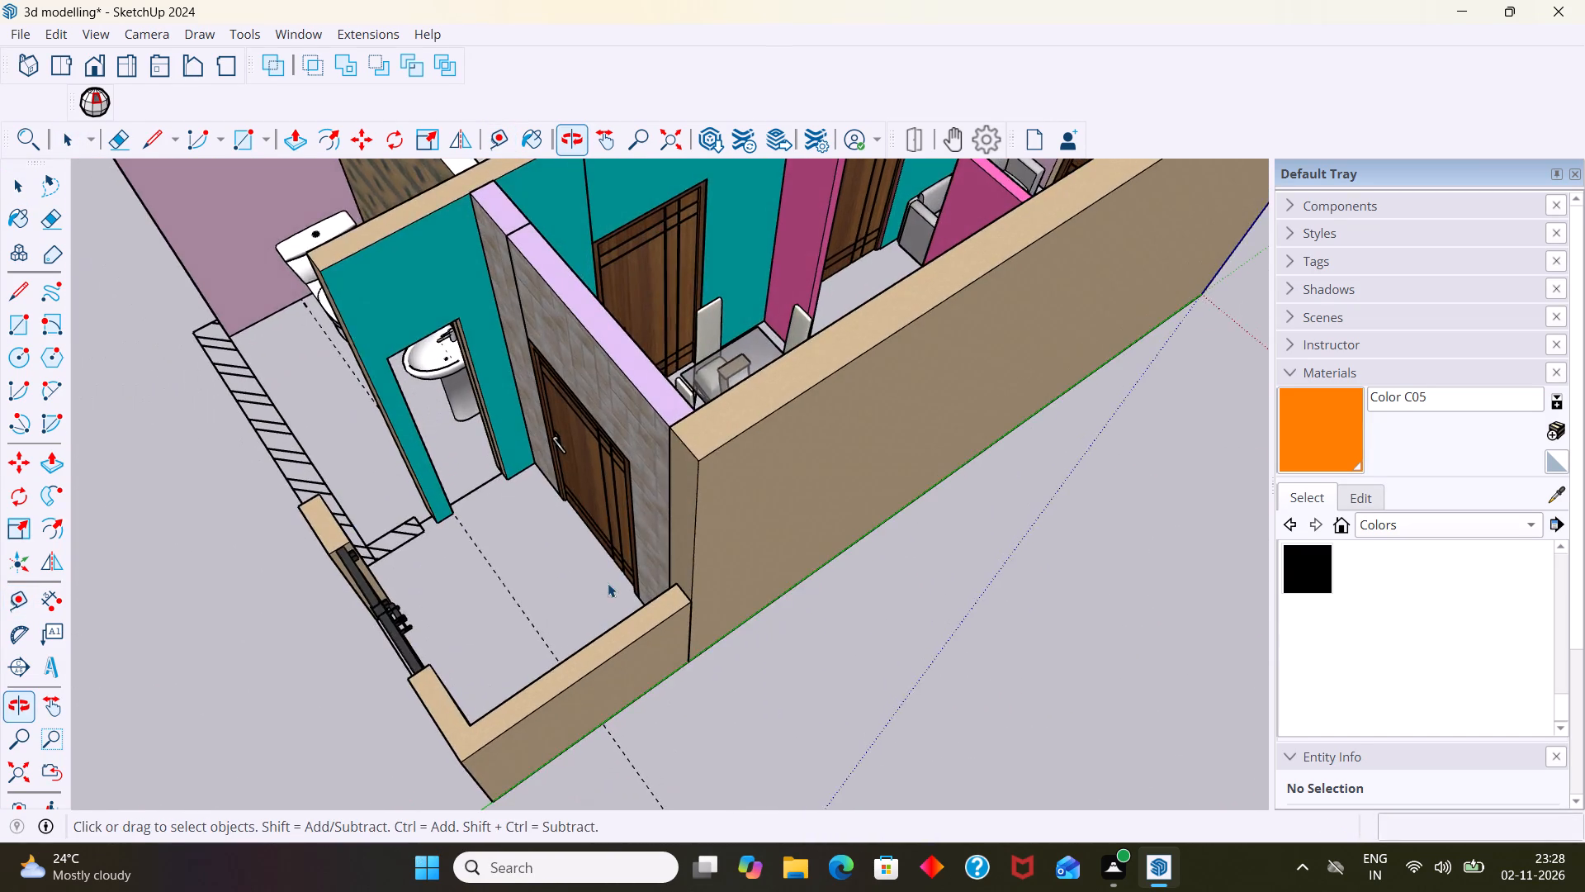
scroll(608, 582, up, 2)
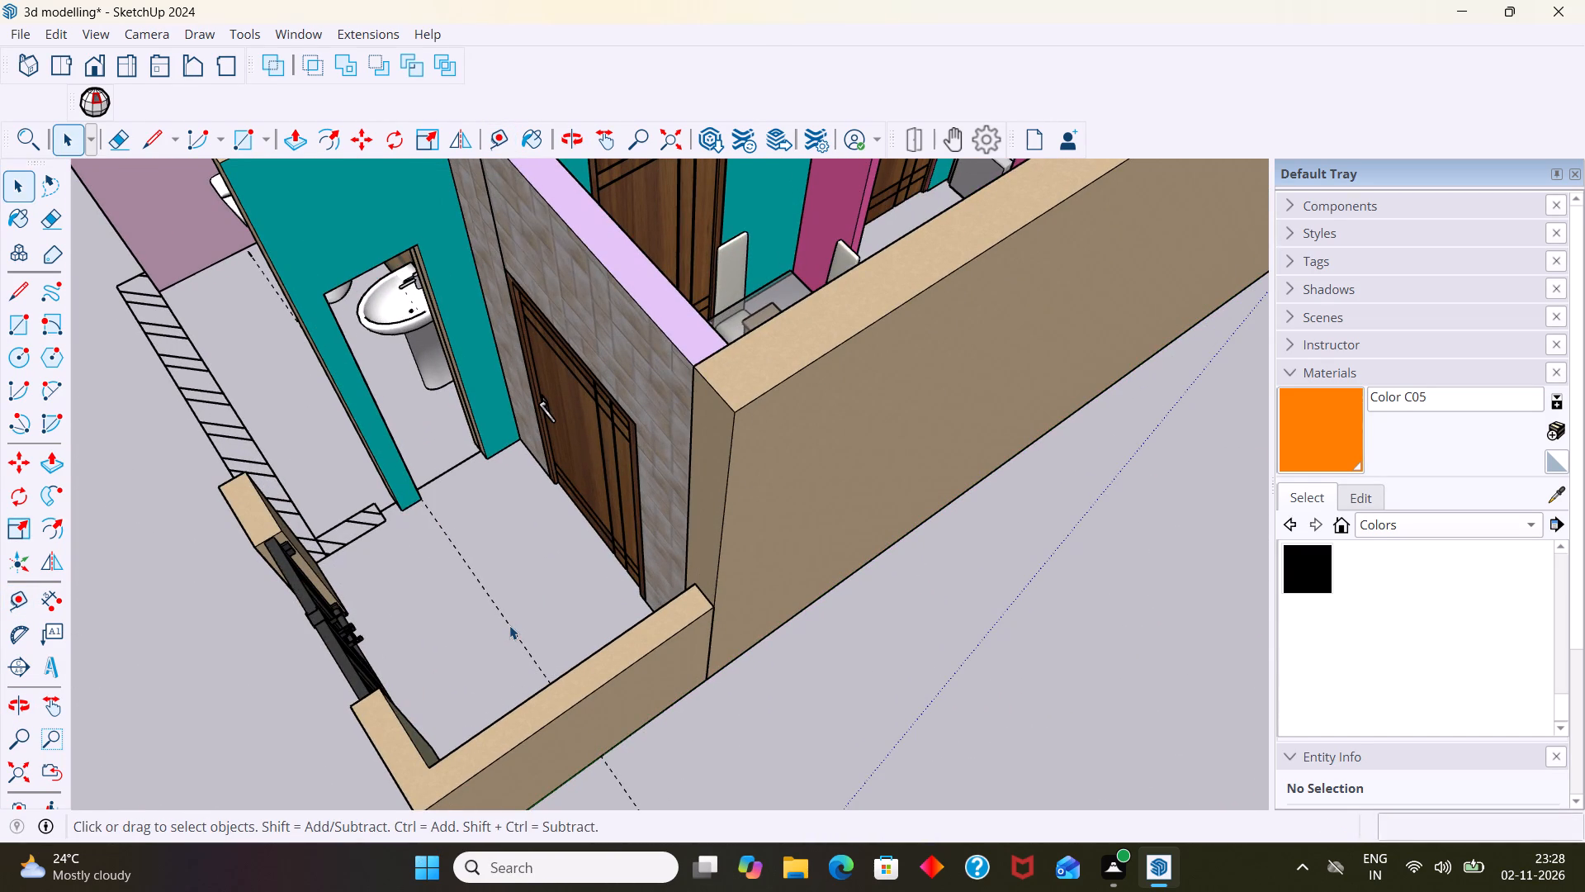
click(509, 625)
scroll(509, 625, up, 1)
key(Delete)
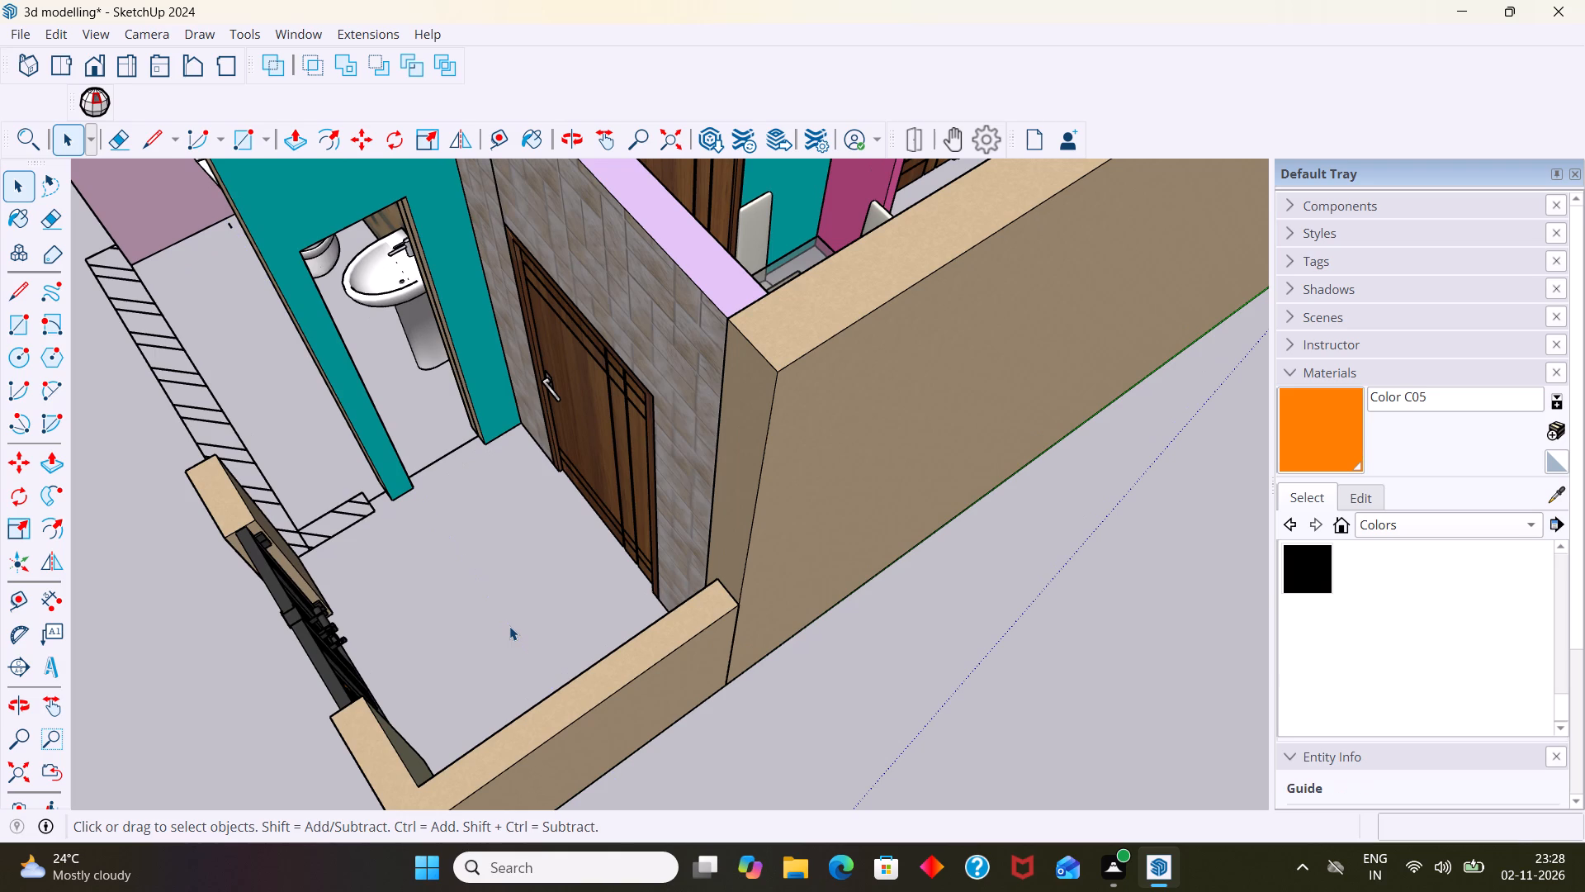
Examine the open toilet front, the hatched plan strip and the gap between partition and gate pillar from several angles.
scroll(508, 626, down, 3)
middle_drag(505, 625, 470, 529)
scroll(442, 505, up, 5)
middle_drag(437, 506, 969, 379)
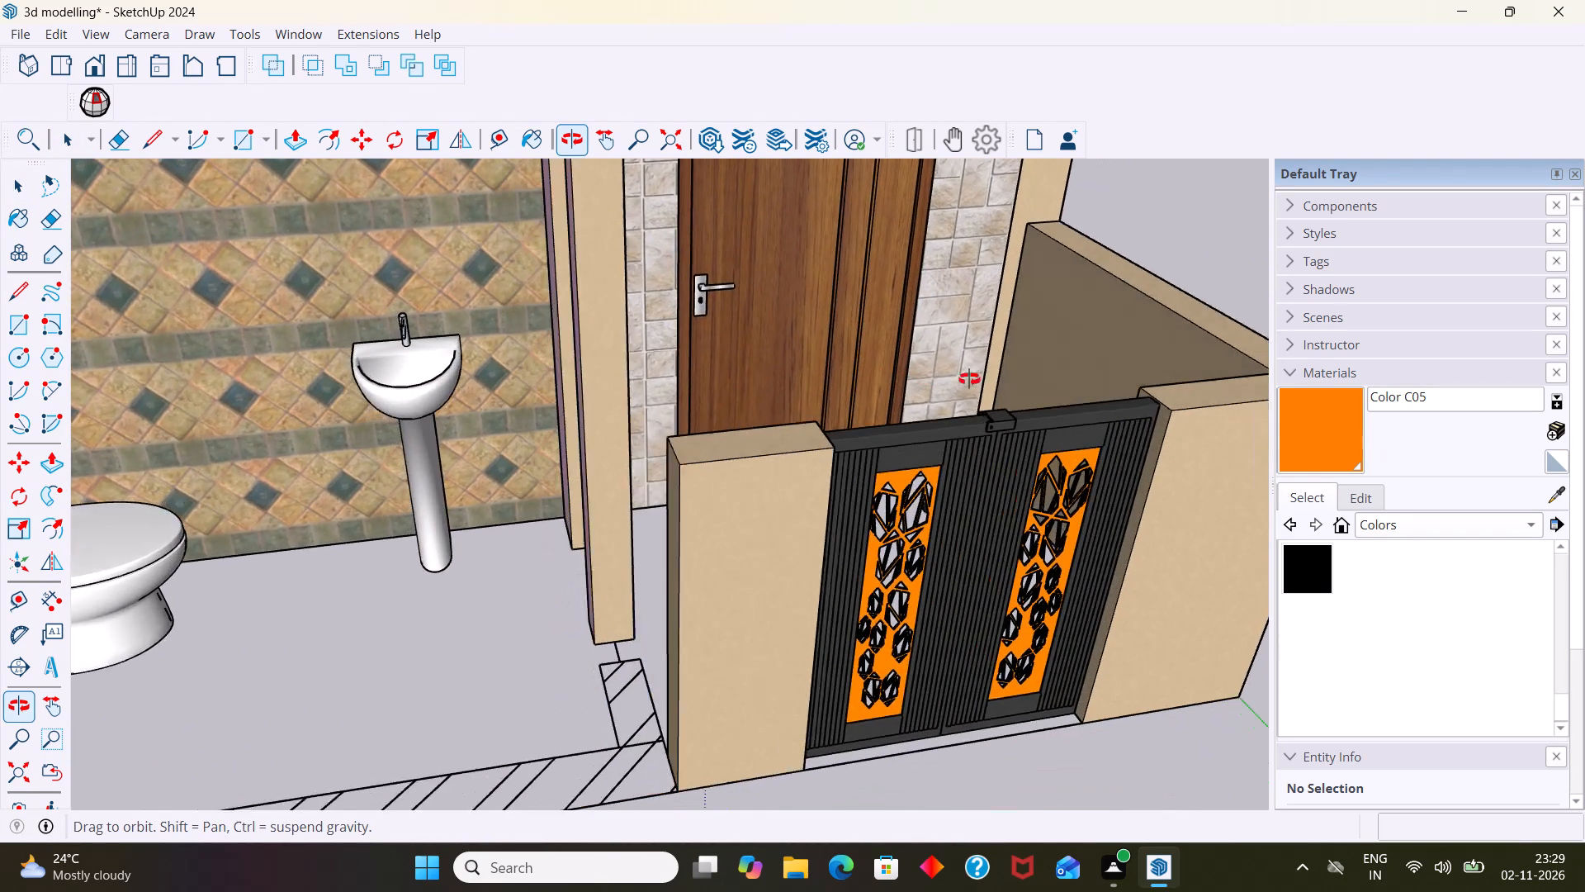
middle_drag(969, 379, 974, 377)
scroll(797, 437, up, 2)
scroll(774, 446, down, 10)
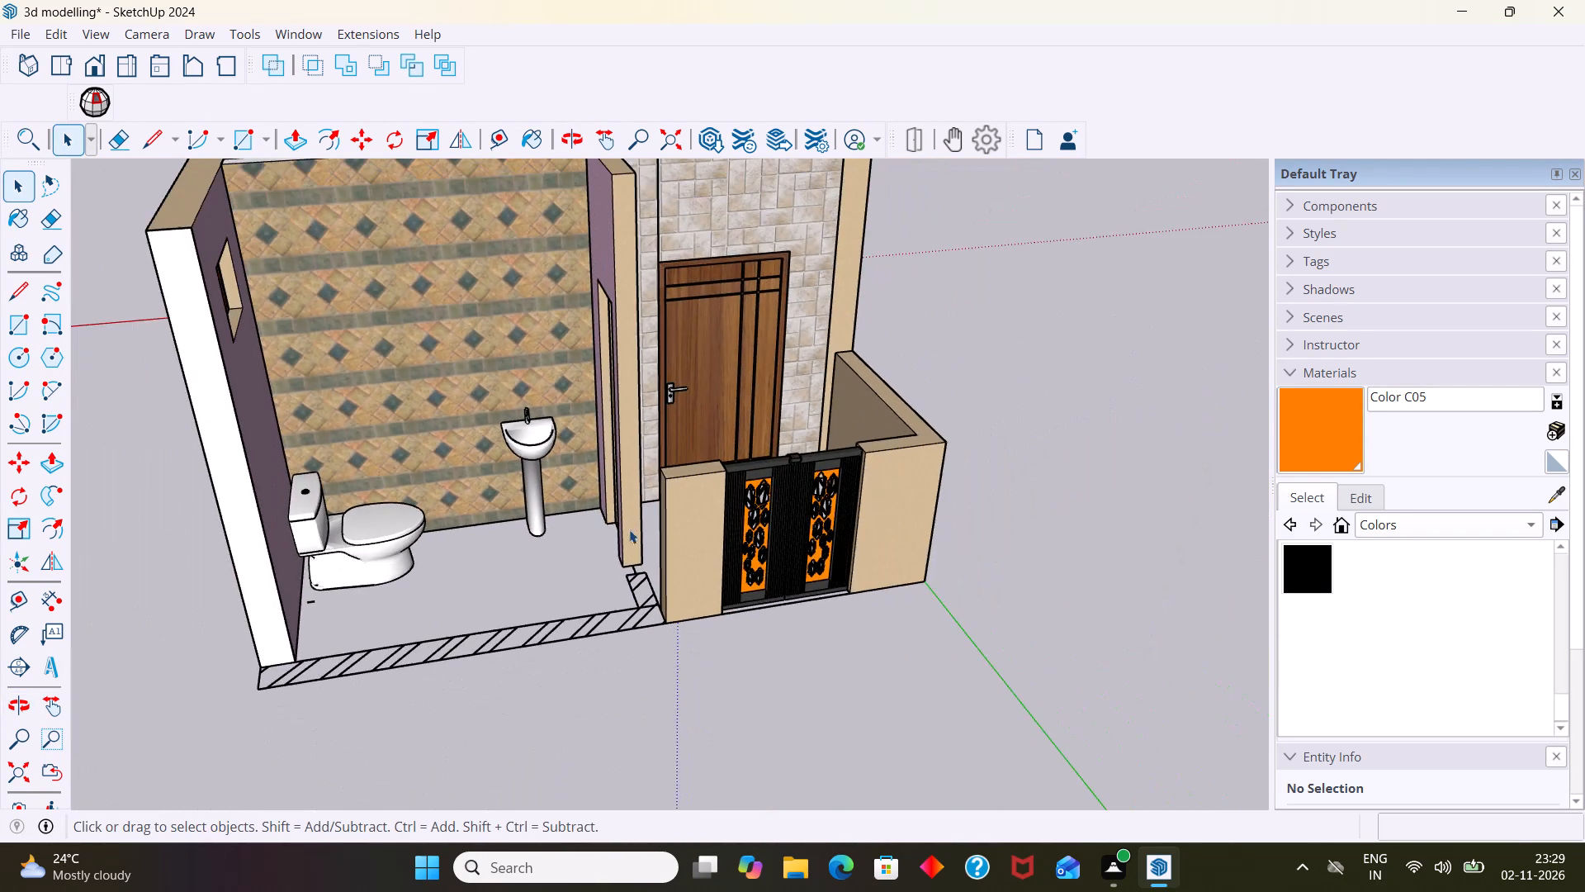
middle_drag(643, 539, 244, 733)
scroll(347, 533, up, 2)
middle_drag(343, 524, 280, 591)
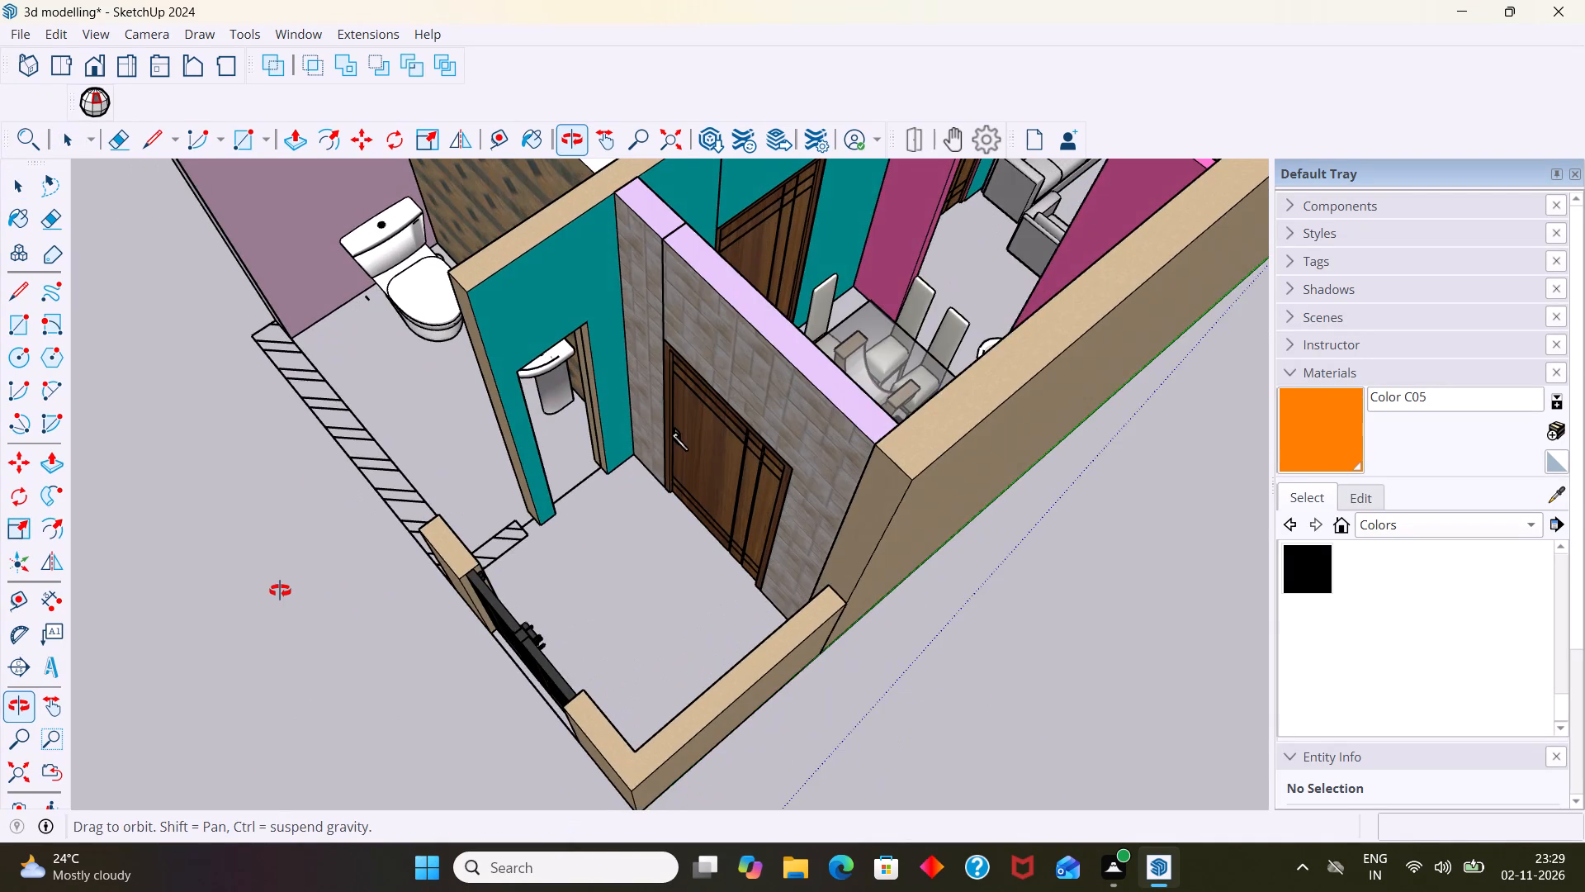
middle_drag(280, 591, 288, 576)
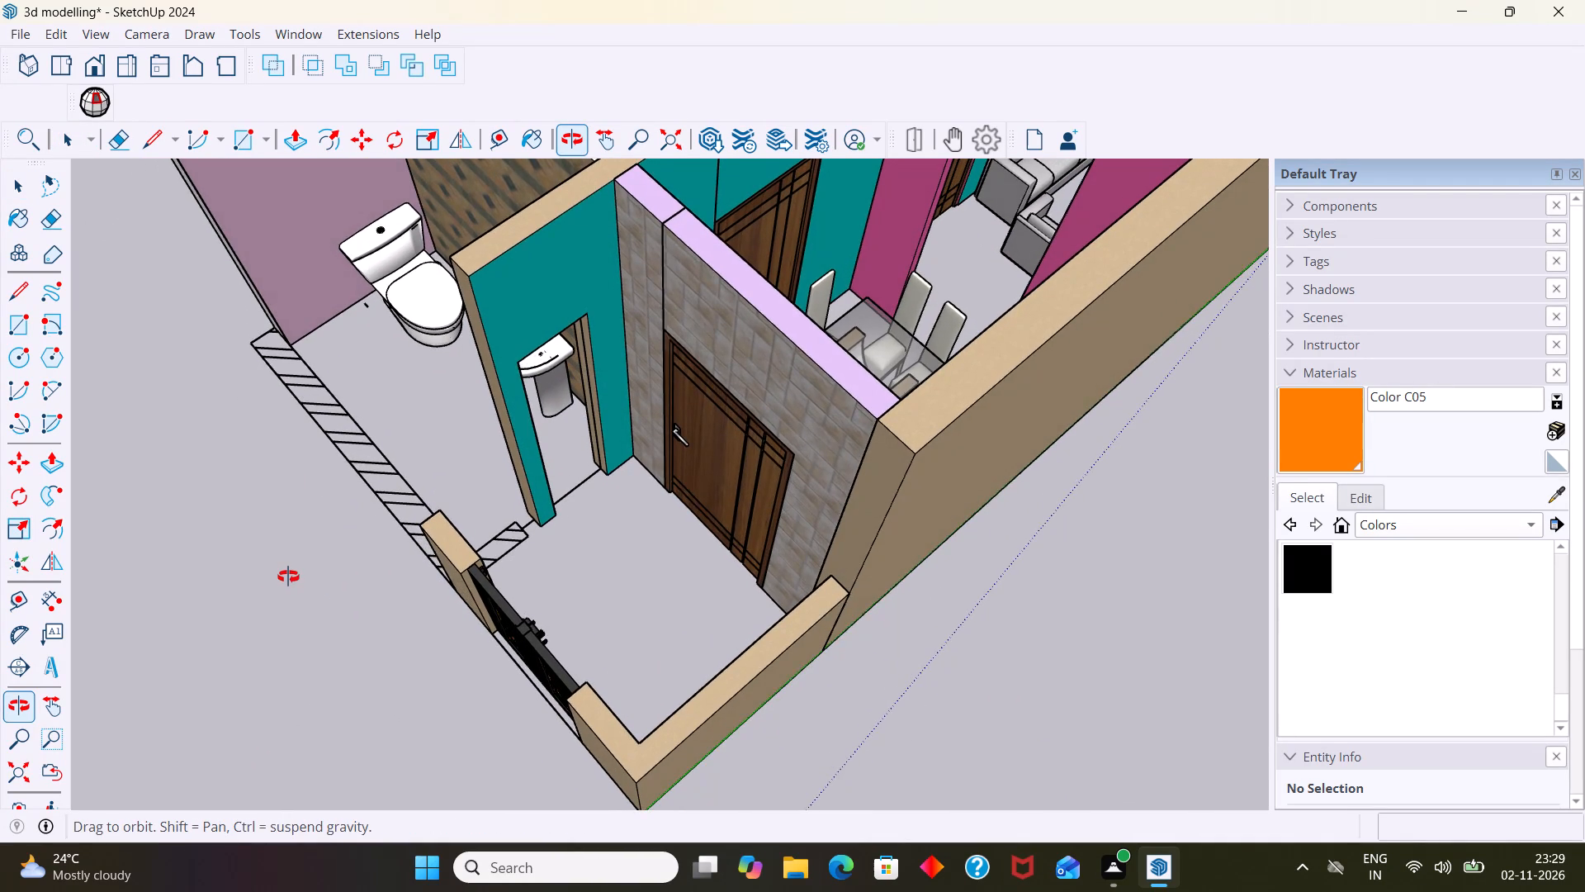
middle_drag(288, 576, 282, 576)
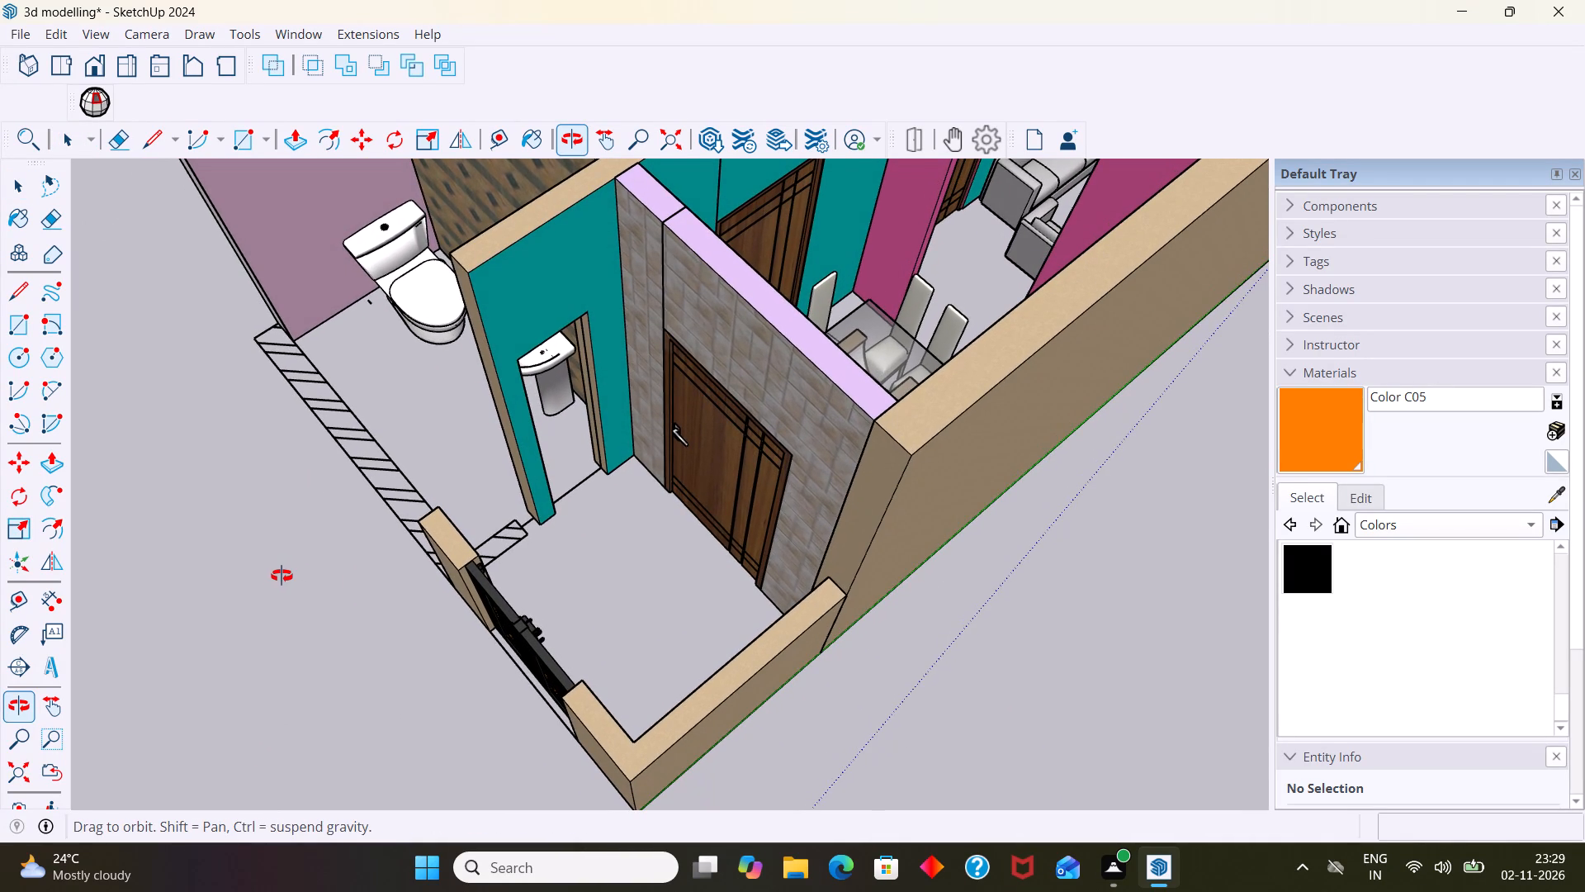
middle_drag(282, 576, 482, 518)
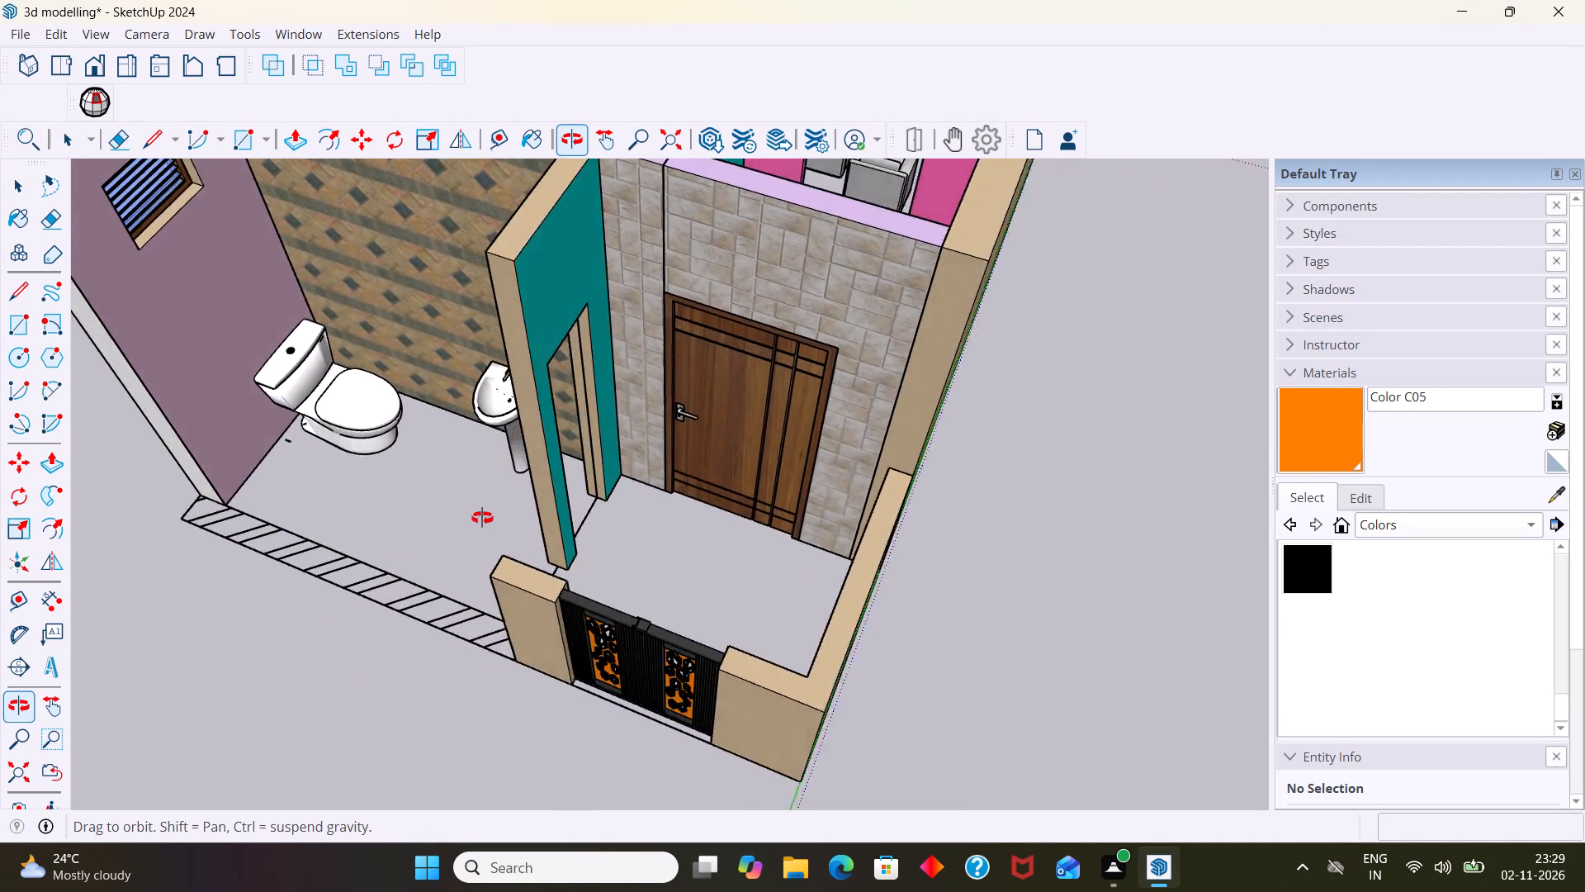
middle_drag(482, 518, 1128, 557)
scroll(854, 552, up, 1)
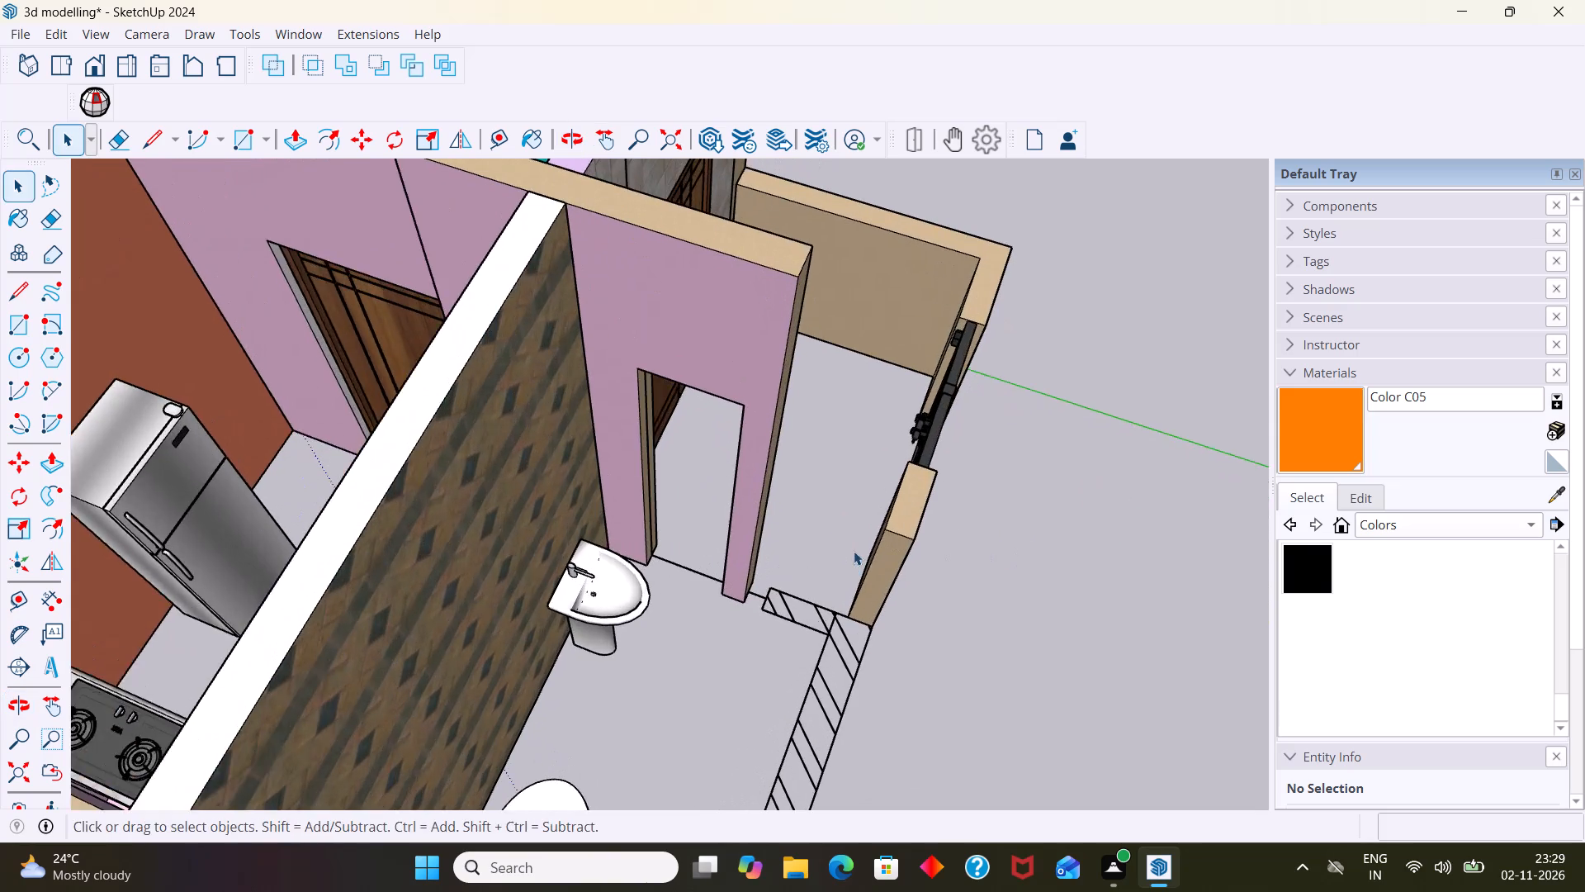
scroll(854, 551, up, 2)
scroll(856, 548, down, 1)
middle_drag(824, 548, 534, 548)
scroll(541, 546, down, 6)
middle_drag(666, 670, 546, 700)
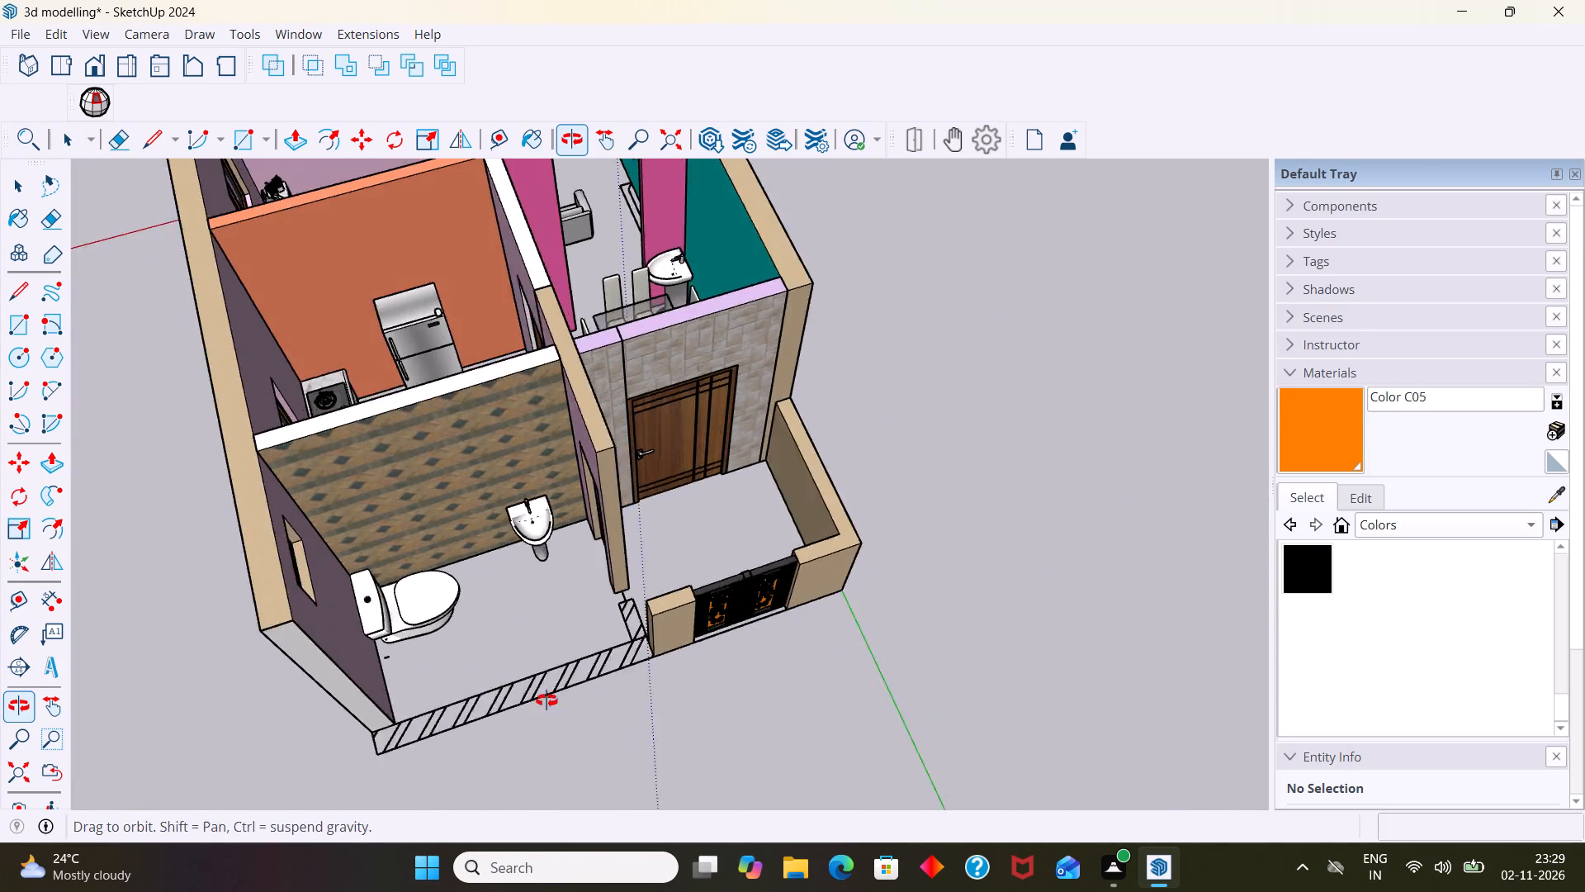
middle_drag(546, 700, 405, 726)
Delete the wall group's leftover floor edge along the toilet's open front, between the side wall and the gate pillar.
scroll(375, 575, up, 3)
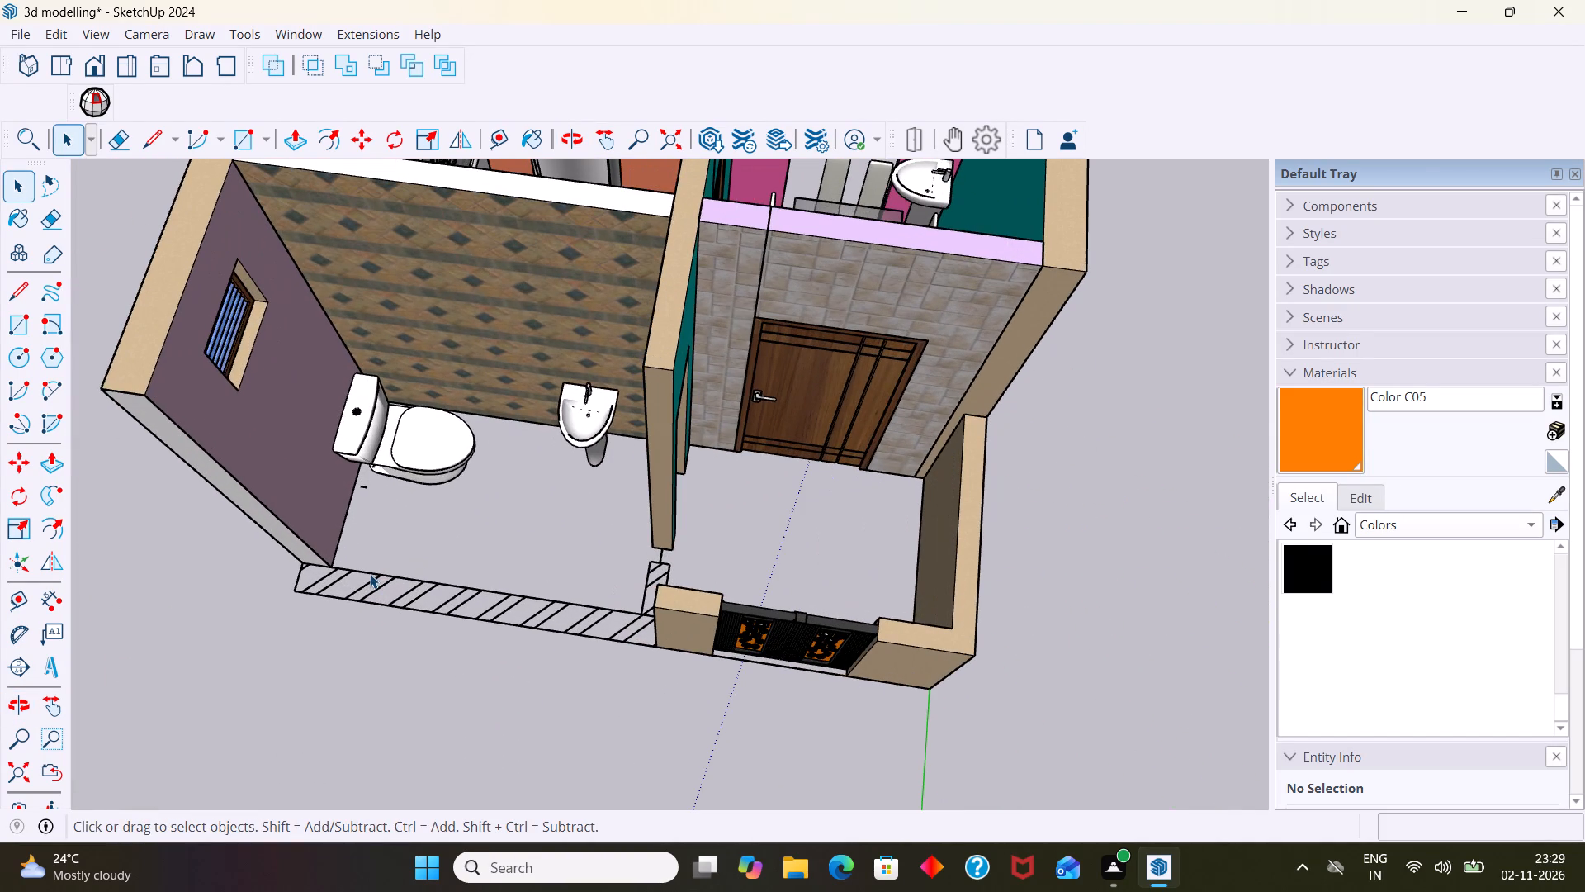
scroll(370, 573, up, 1)
scroll(370, 571, down, 2)
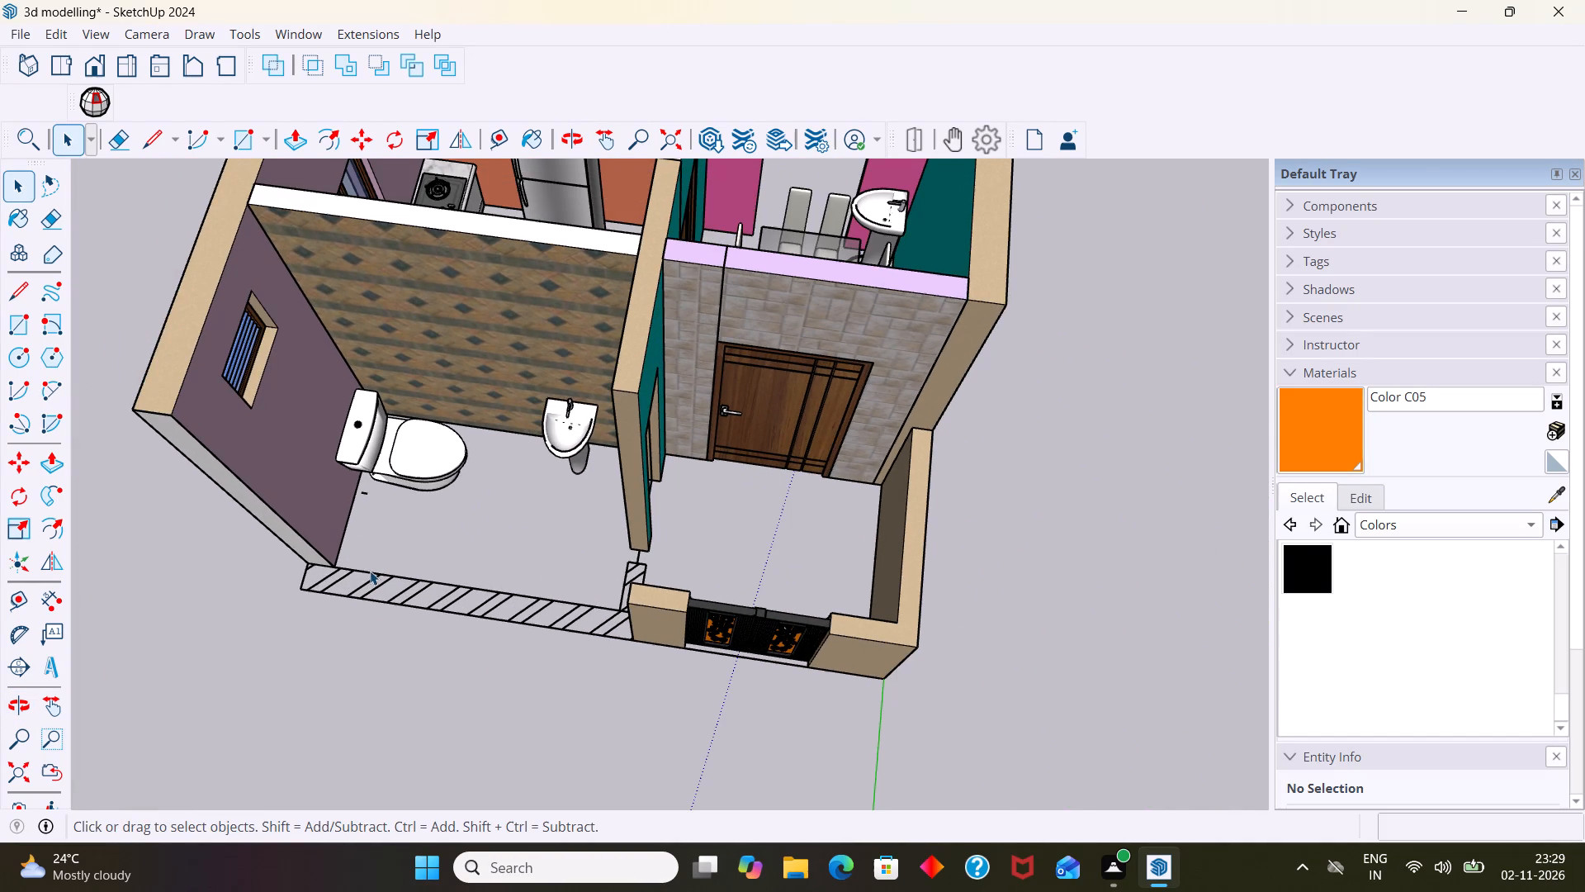
scroll(370, 571, up, 3)
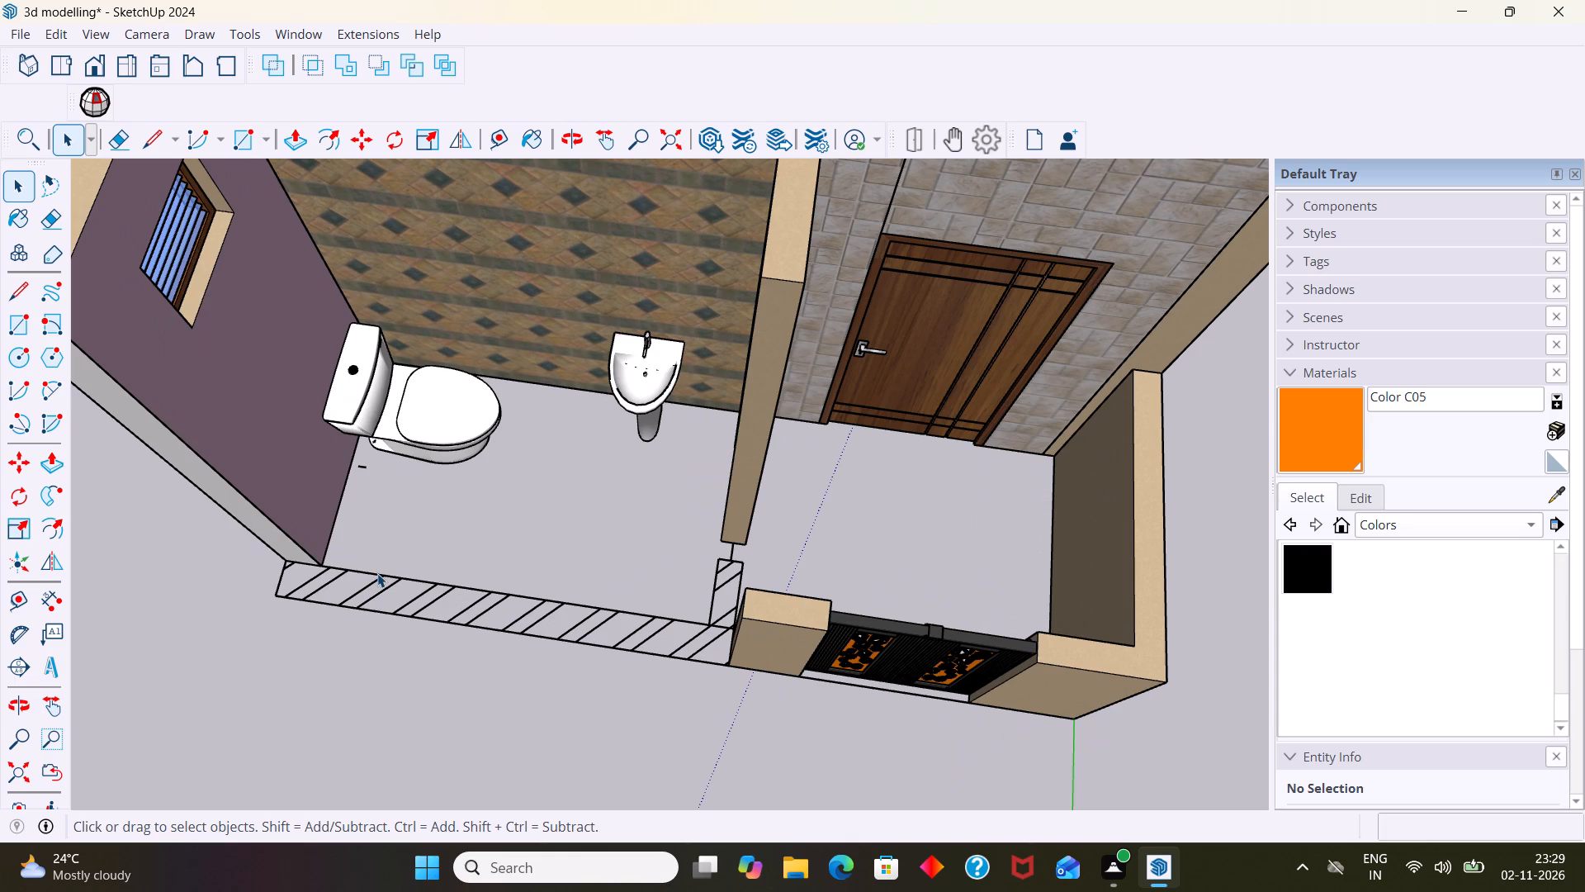
click(379, 574)
double_click(379, 574)
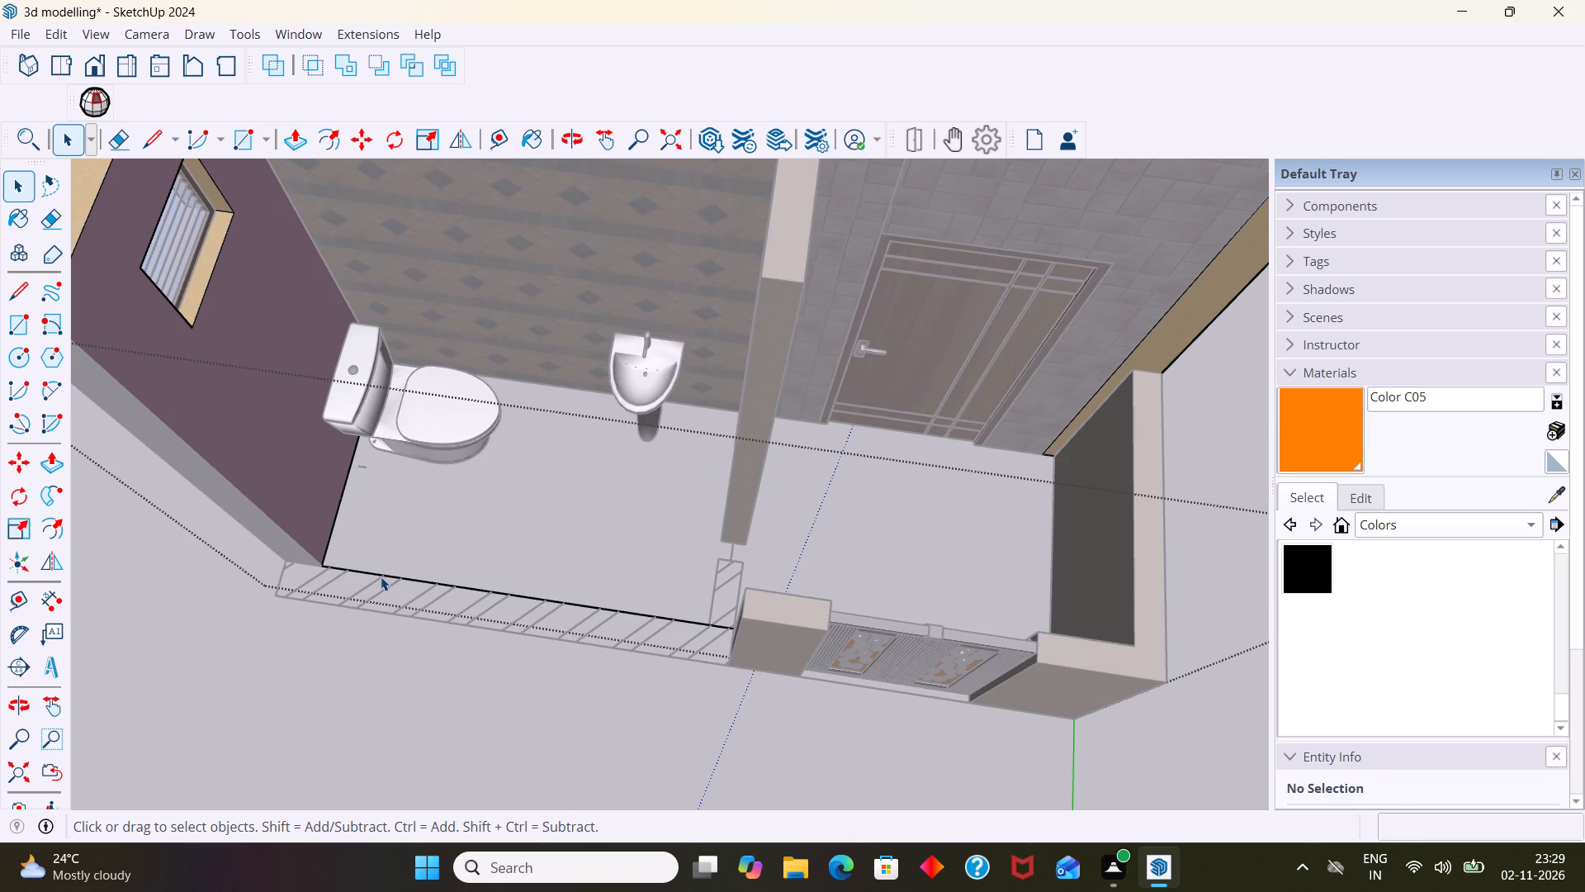
click(383, 570)
click(384, 573)
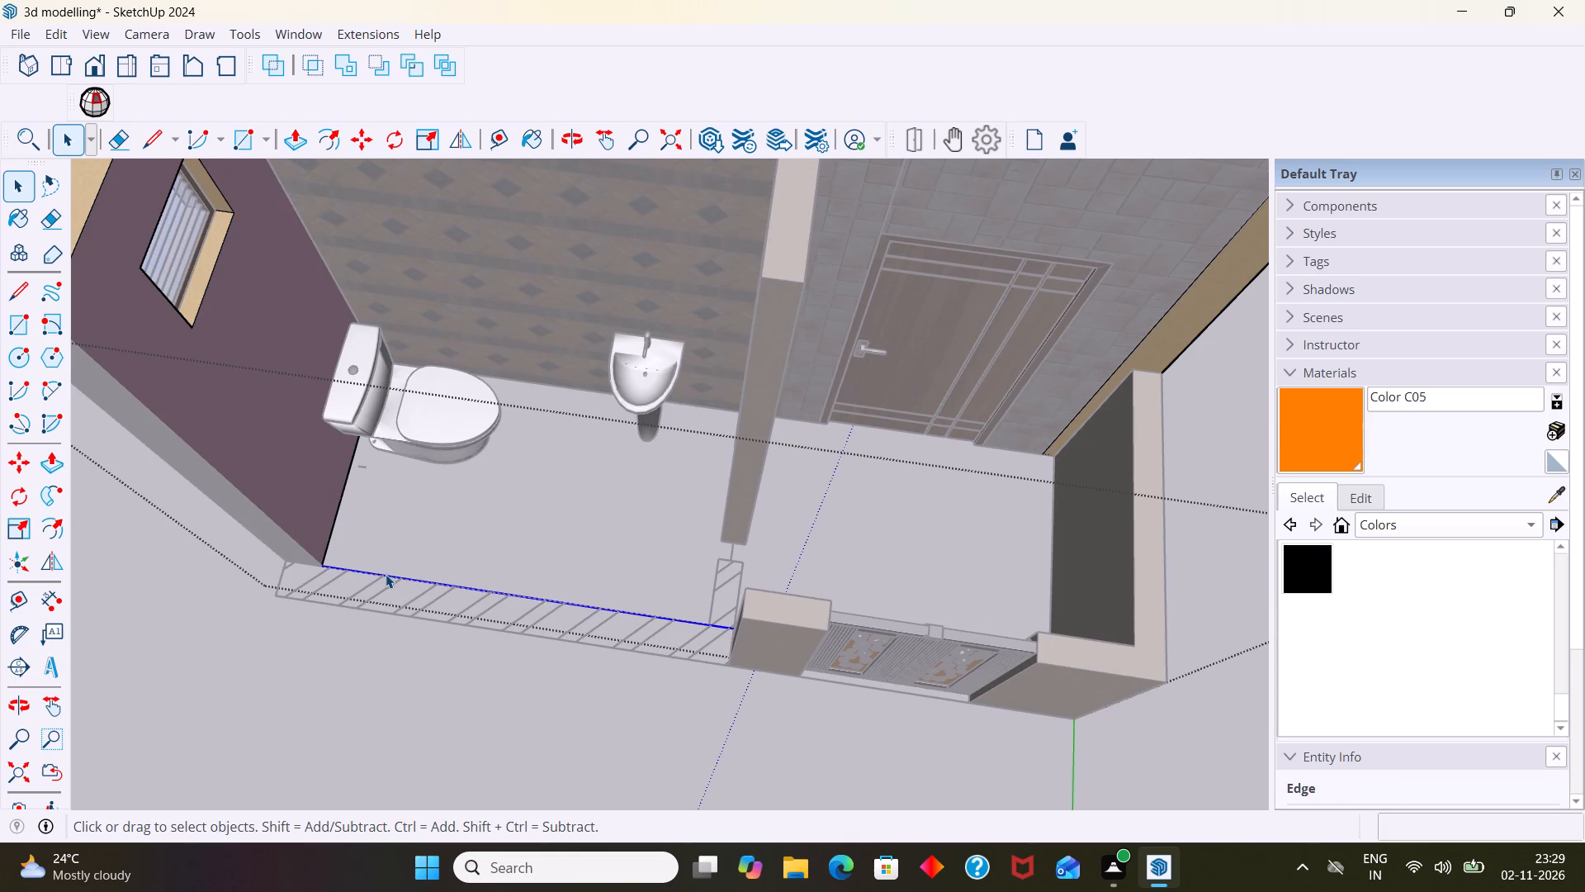
key(Delete)
scroll(360, 581, down, 2)
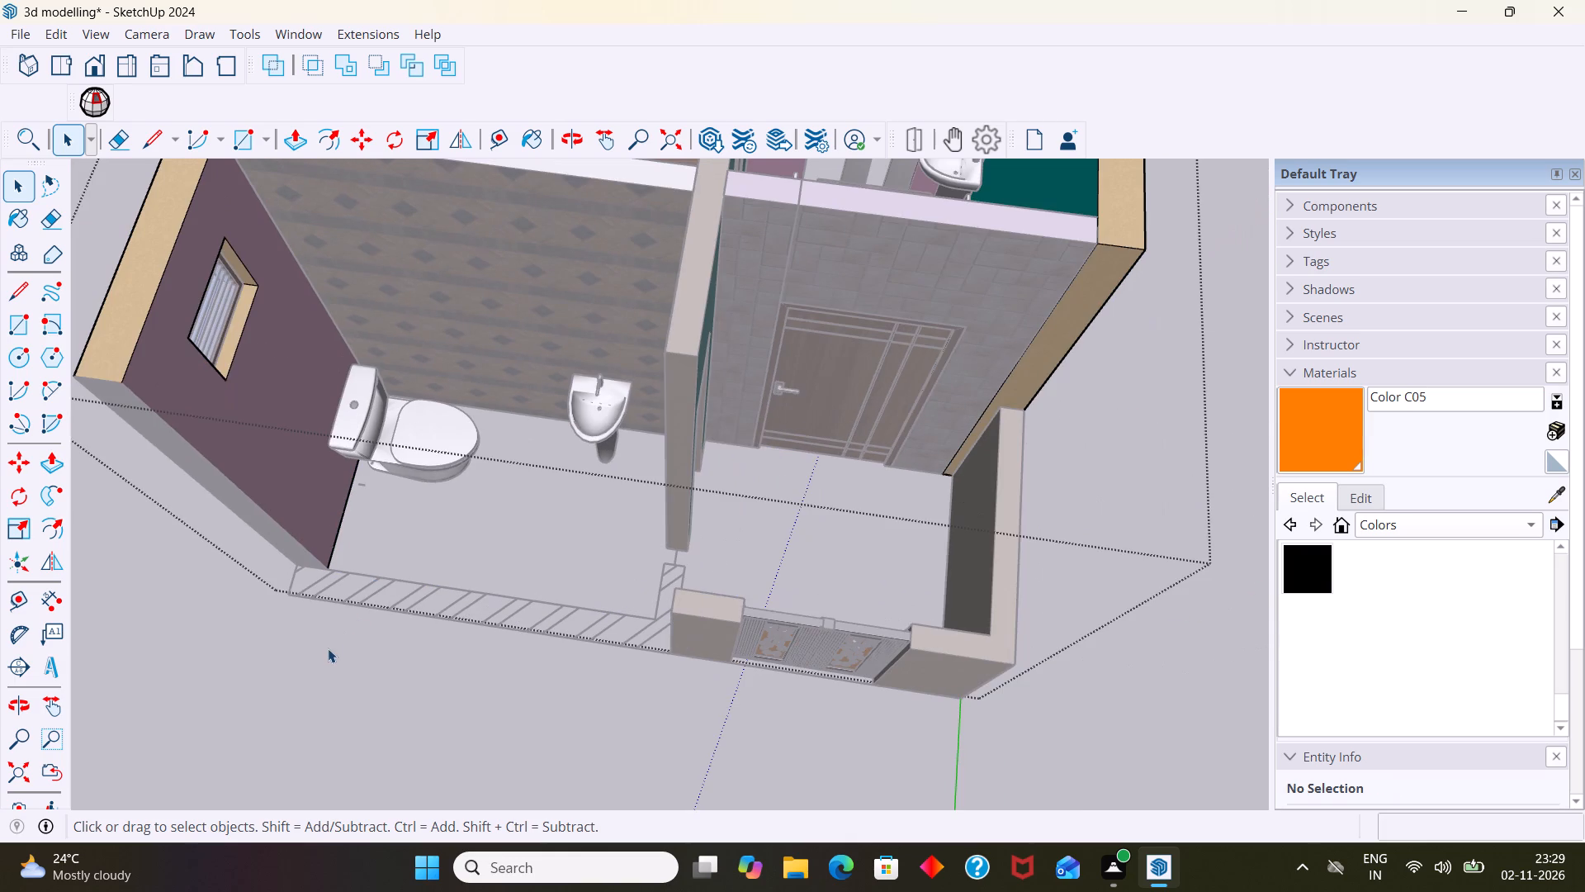
click(327, 652)
Inside the plan linework group, erase the diagonal hatch lines and inner edge of the strip along the toilet's open front.
scroll(378, 646, up, 2)
triple_click(428, 591)
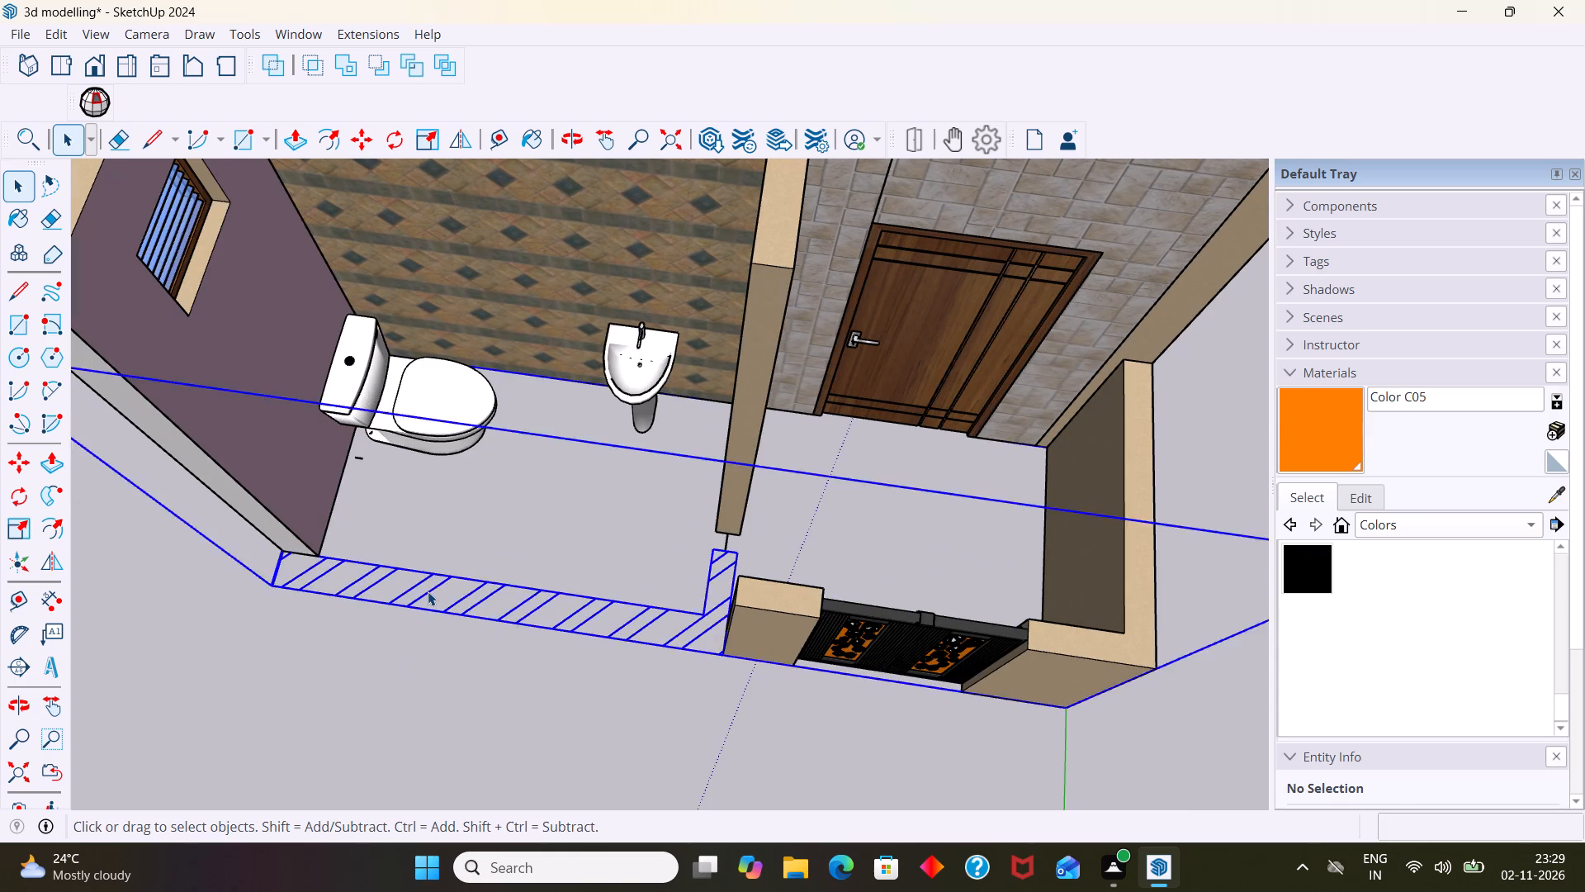
key(Delete)
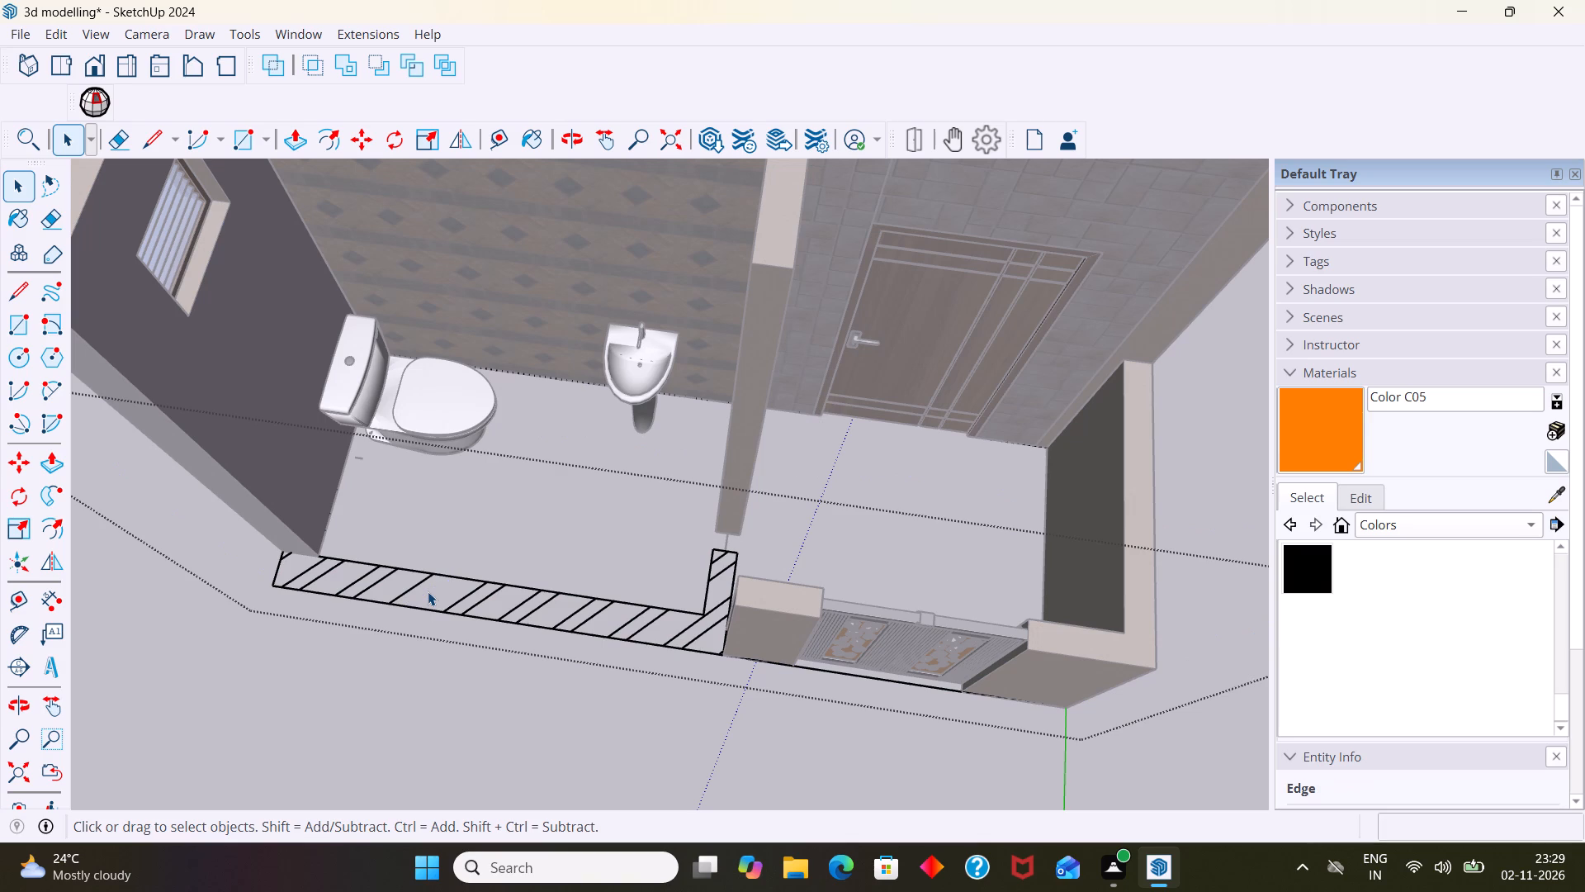
drag(425, 591, 384, 579)
key(Delete)
key(e)
drag(381, 581, 305, 576)
drag(555, 600, 546, 586)
drag(629, 626, 483, 591)
drag(682, 639, 634, 612)
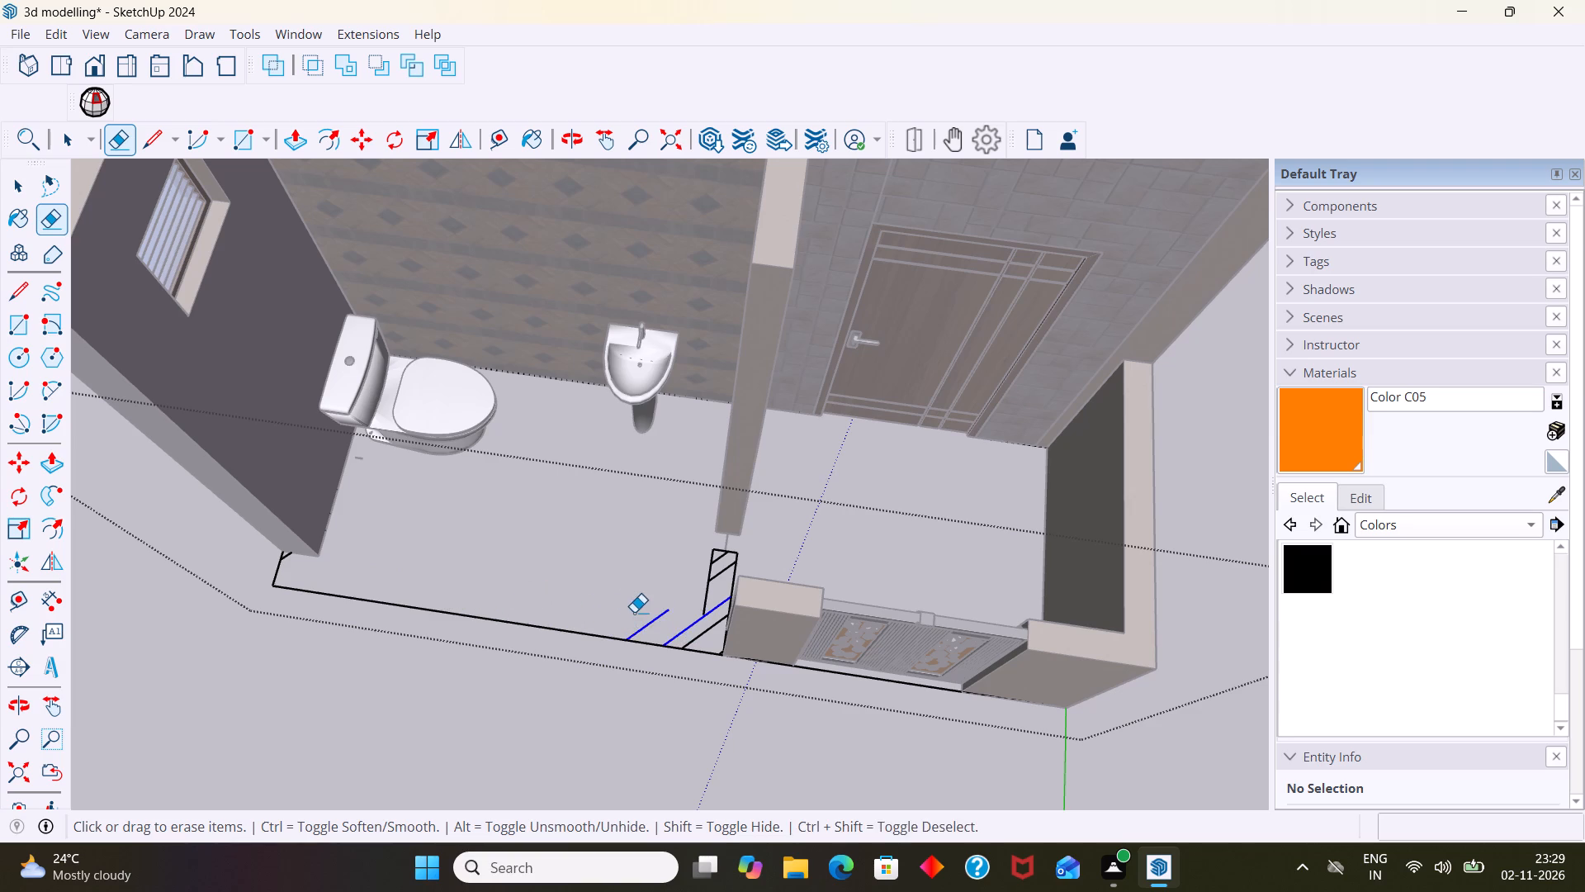
drag(634, 612, 622, 610)
Erase the remaining hatch lines and short outline edges between the toilet partition and the gate pillar, and leave the group.
scroll(701, 641, up, 1)
middle_drag(703, 644, 1148, 555)
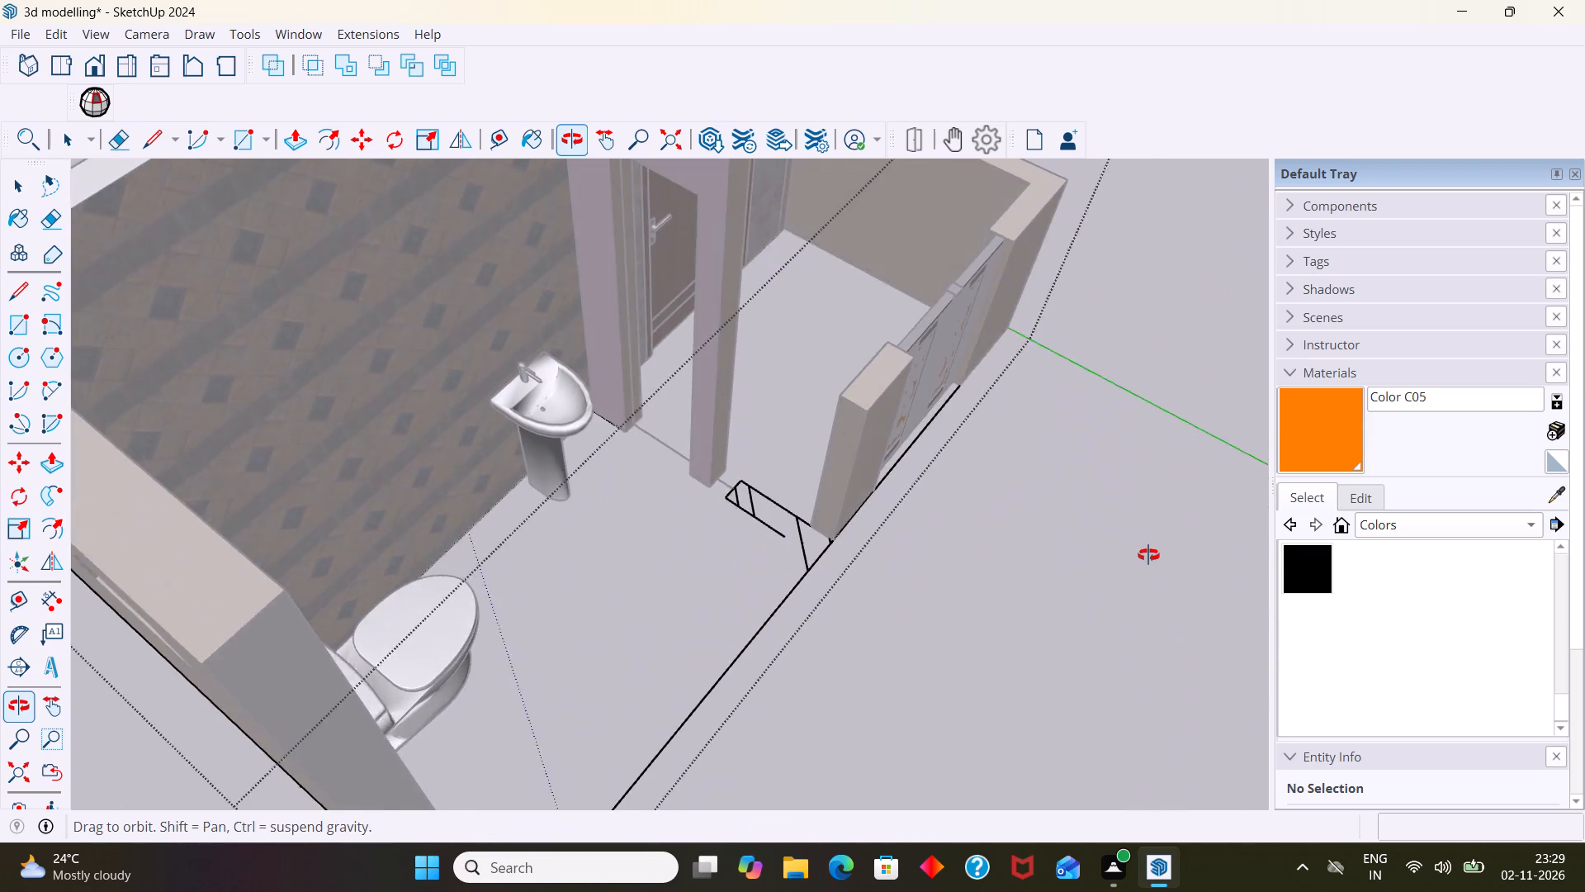
middle_drag(1148, 555, 979, 544)
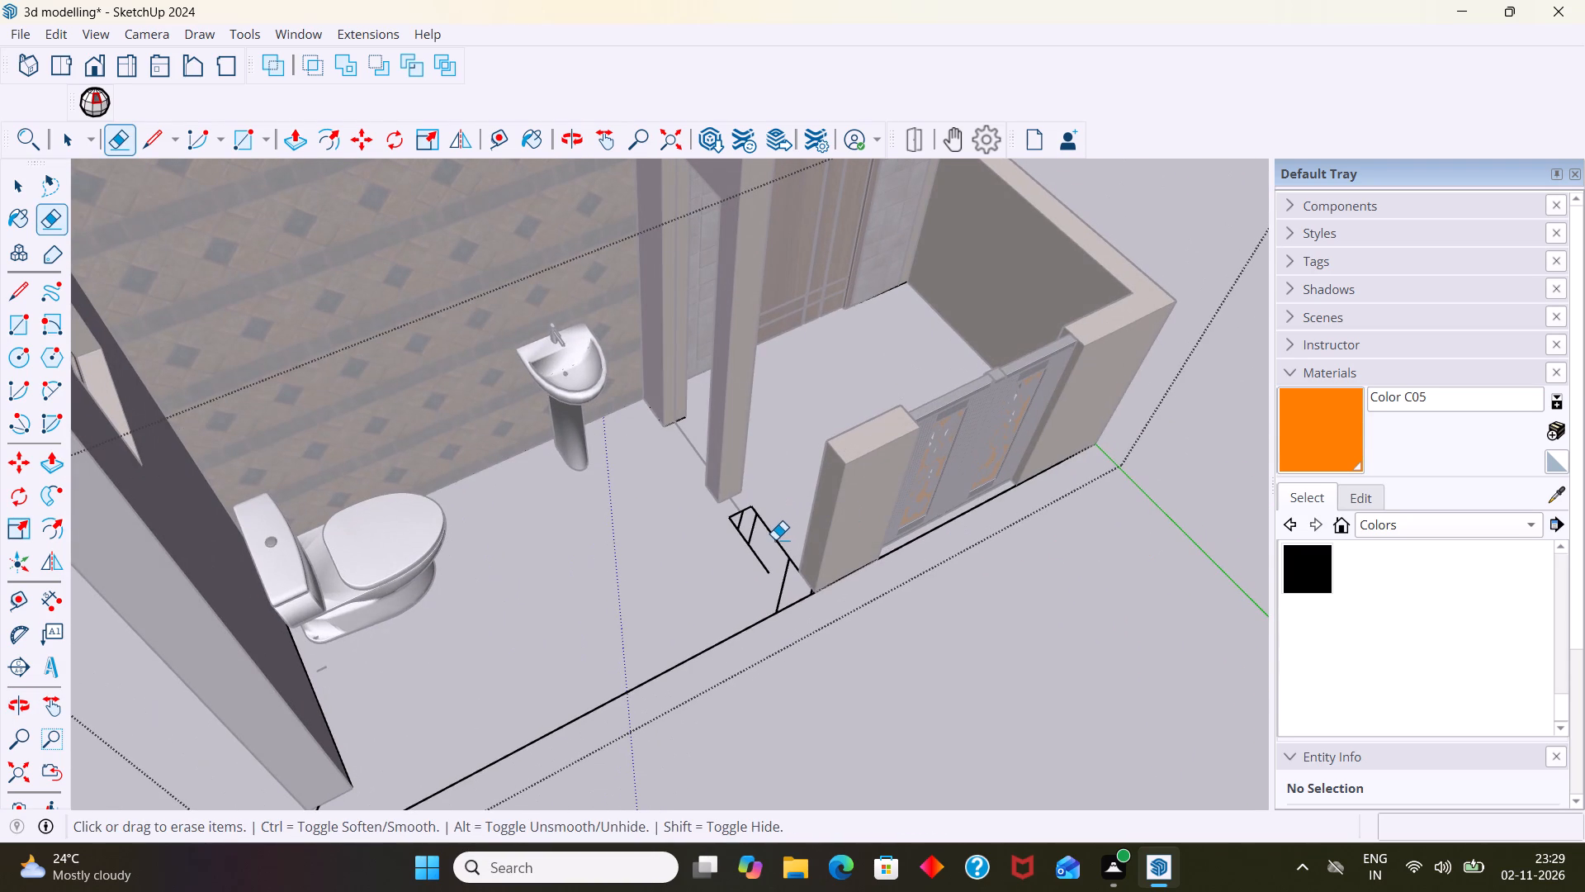
click(751, 524)
drag(744, 520, 729, 509)
drag(751, 548, 733, 546)
drag(788, 582, 772, 581)
scroll(767, 576, down, 3)
middle_drag(741, 576, 230, 614)
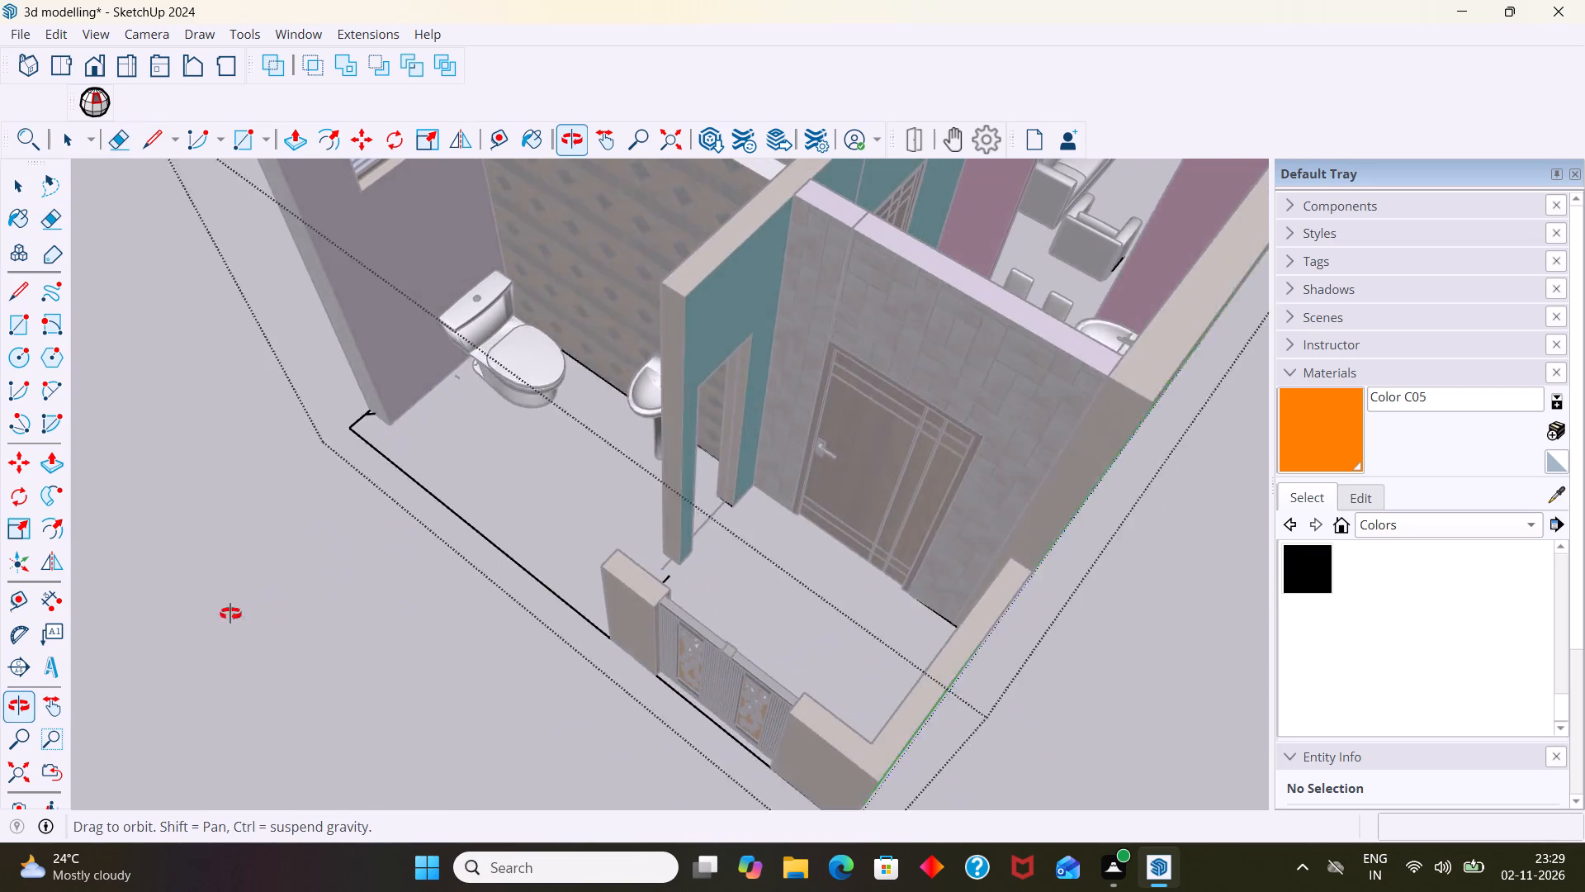
middle_drag(230, 614, 209, 620)
scroll(669, 592, up, 6)
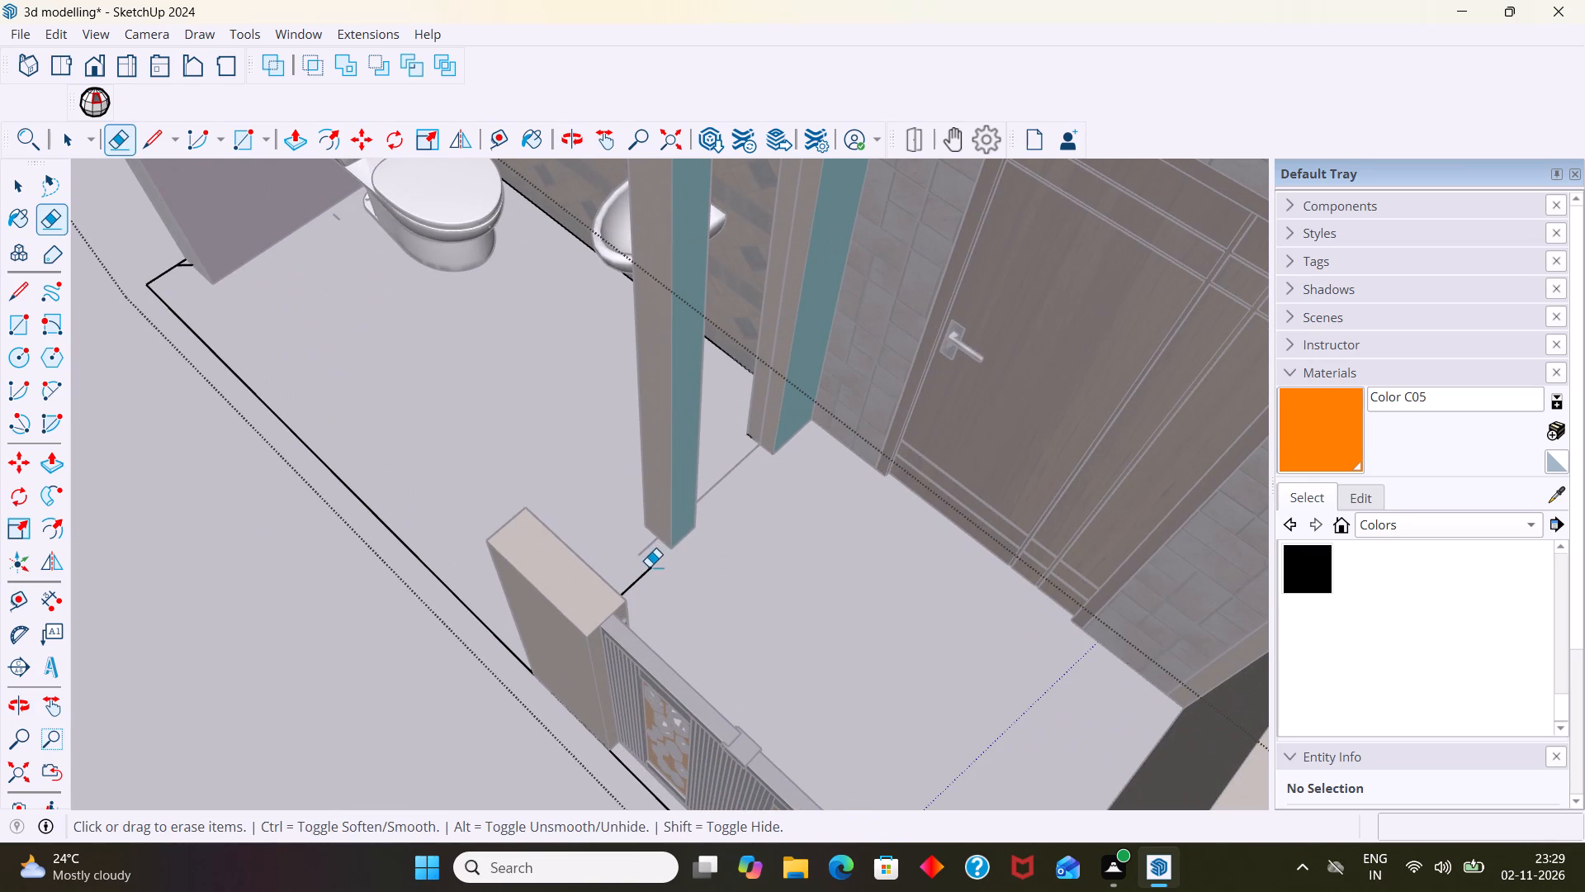
click(650, 571)
scroll(632, 567, down, 4)
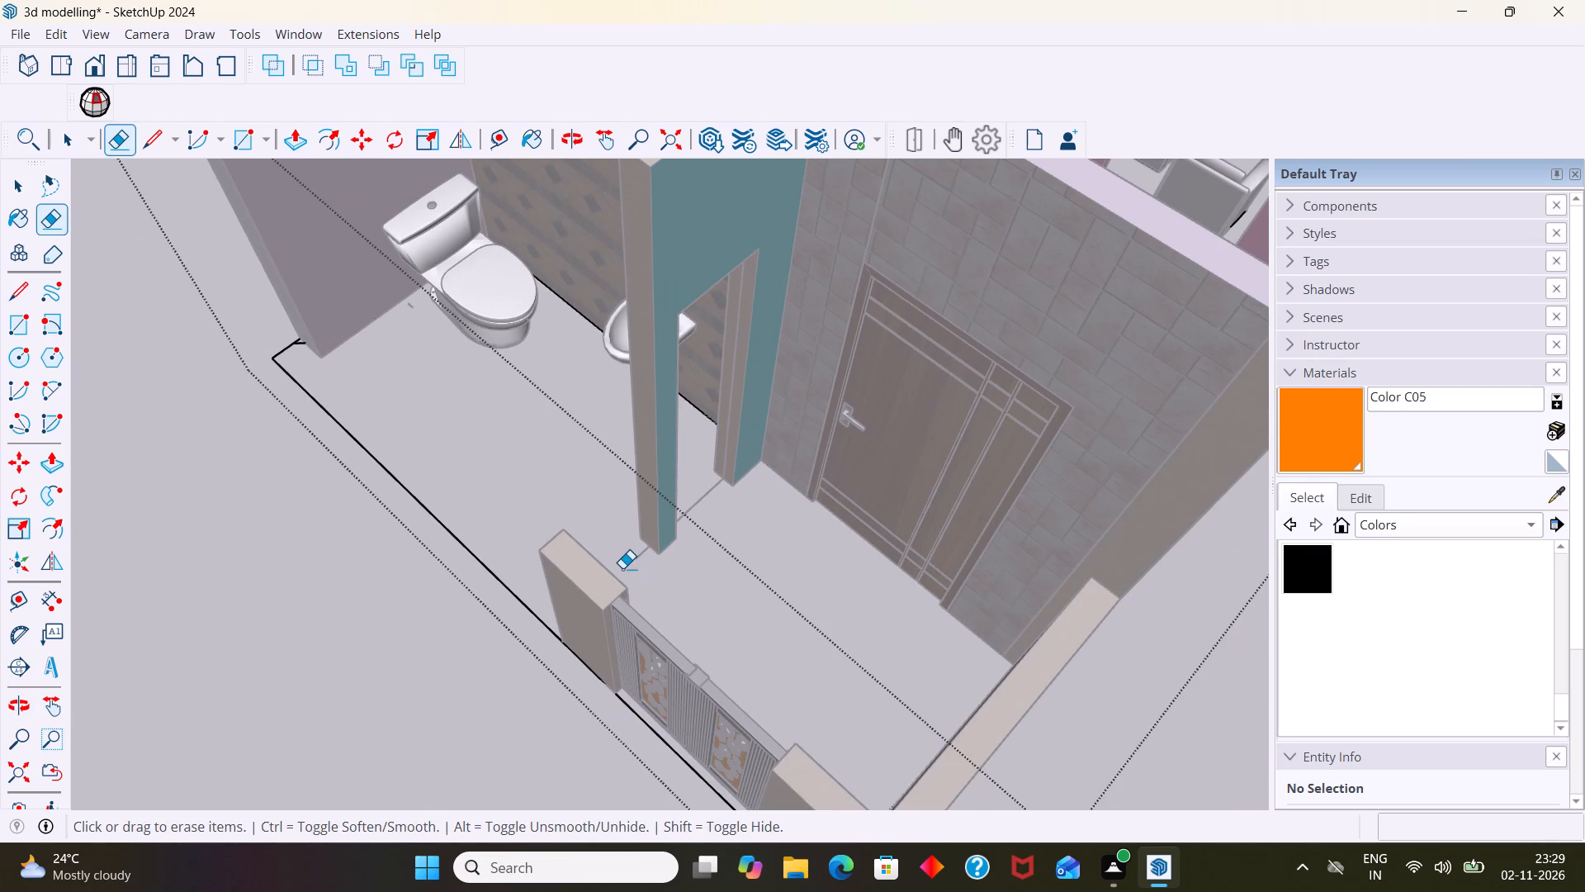
key(space)
click(414, 691)
Examine the toilet partition, its door opening and the floor line beneath it from several angles.
scroll(425, 680, down, 4)
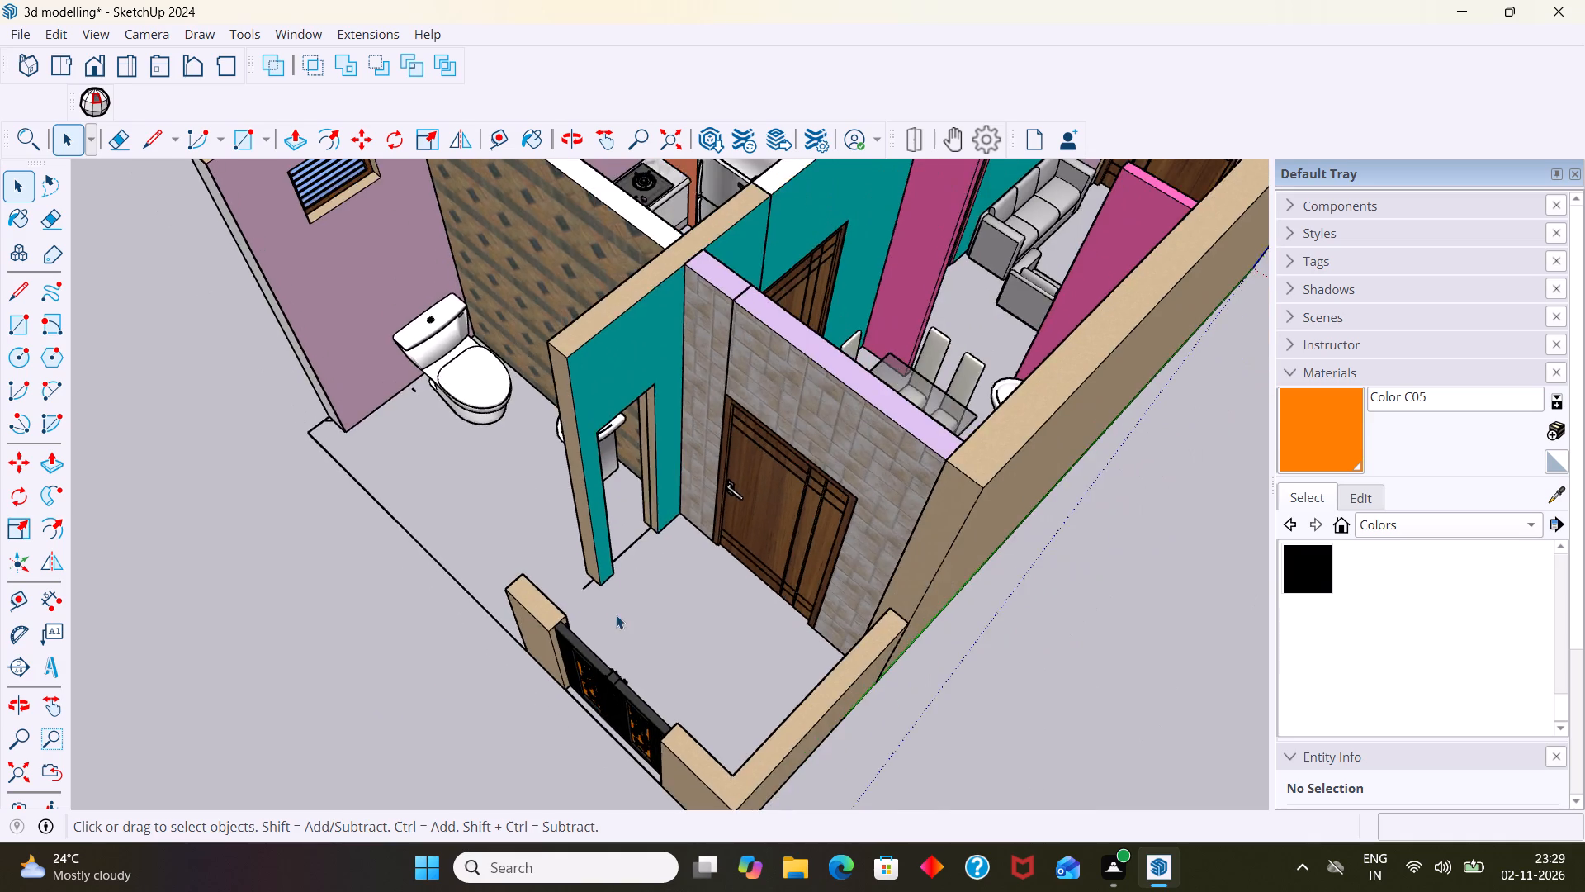
middle_drag(617, 614, 868, 539)
scroll(806, 535, up, 3)
middle_drag(734, 558, 444, 642)
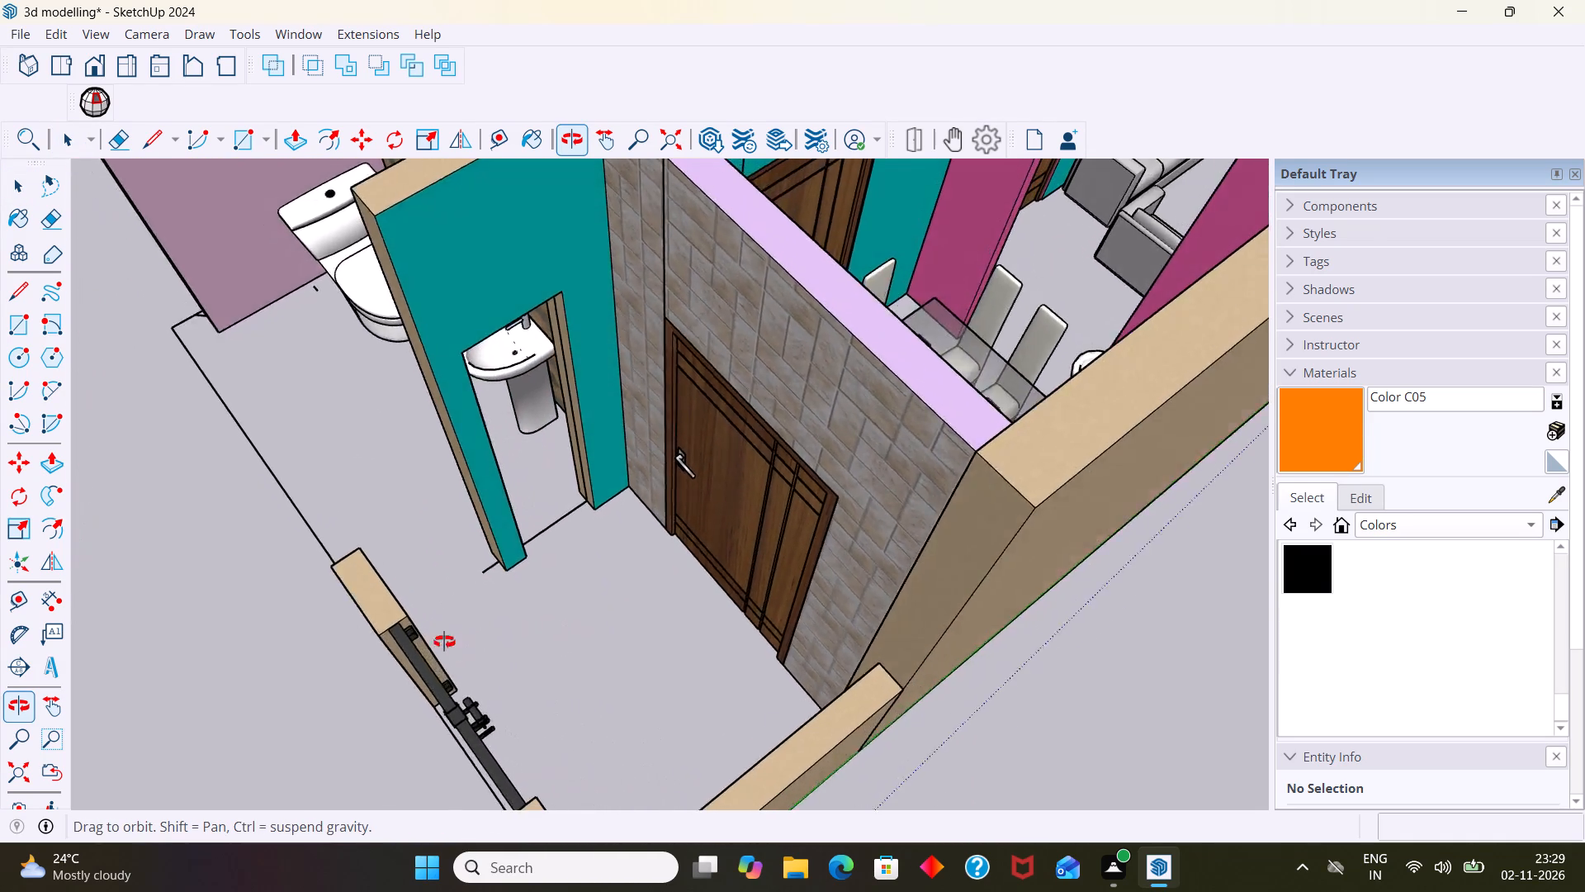
middle_drag(444, 642, 444, 617)
scroll(490, 511, up, 8)
middle_drag(511, 520, 362, 535)
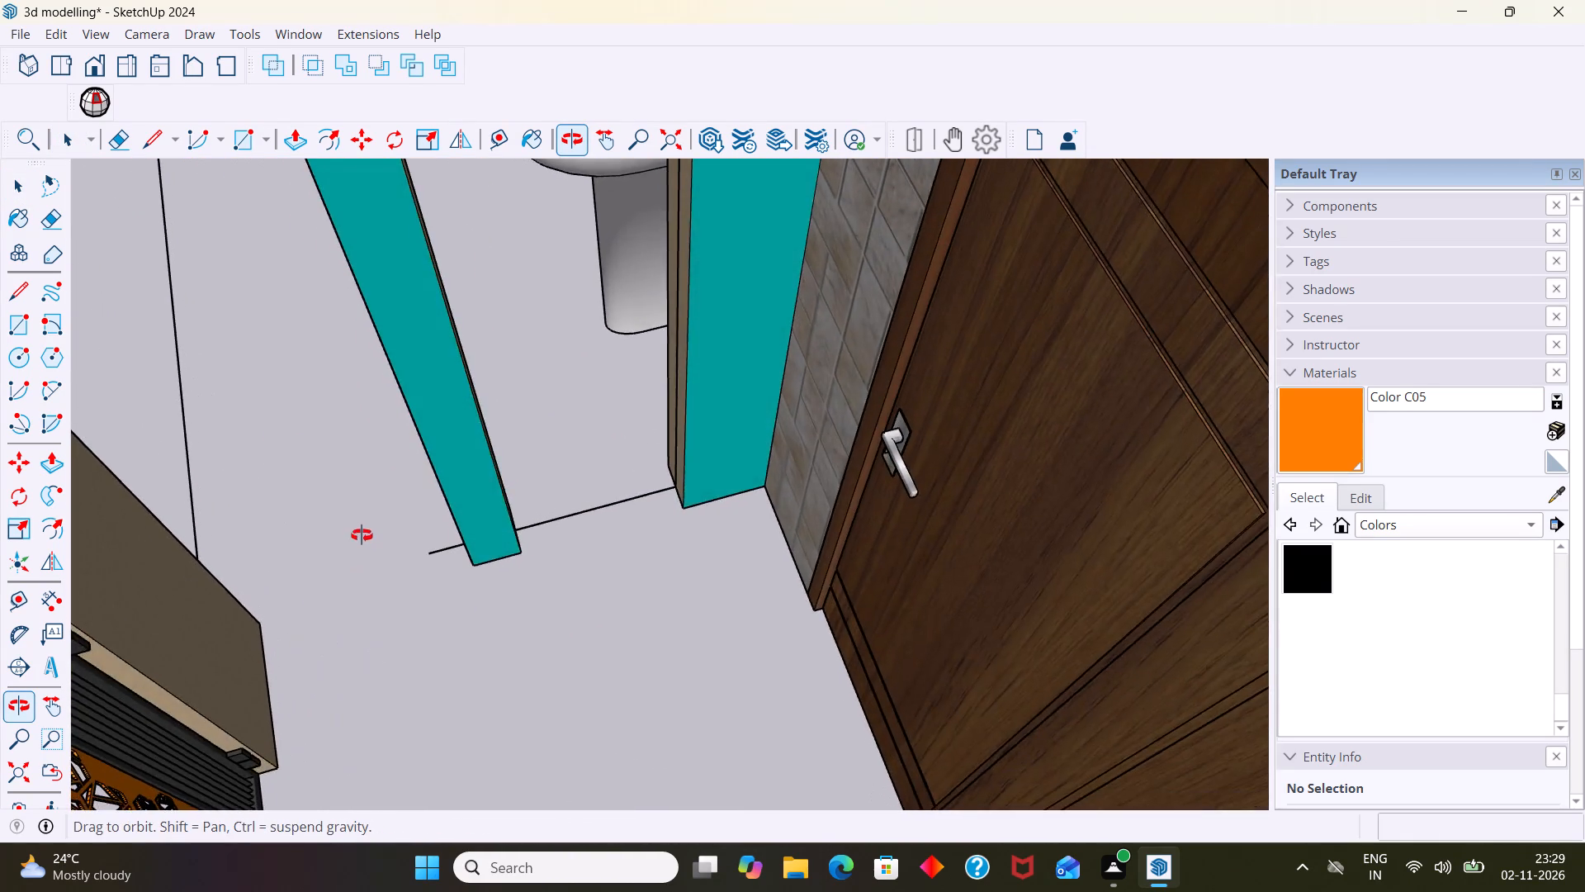
middle_drag(362, 535, 363, 534)
scroll(357, 537, up, 1)
scroll(357, 537, down, 15)
middle_drag(444, 517, 555, 458)
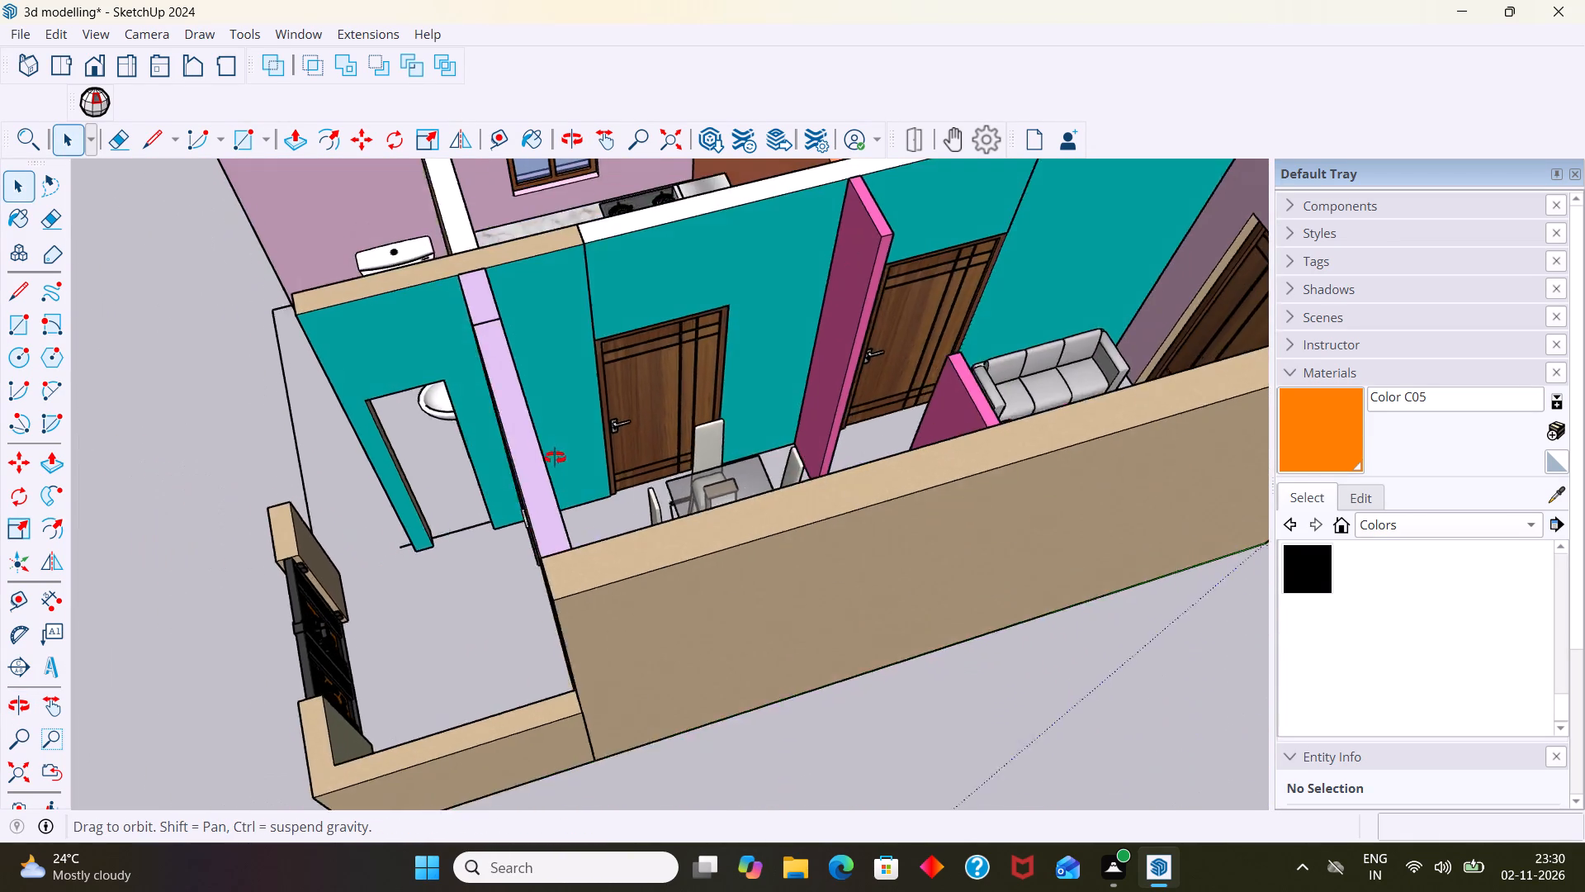
middle_drag(555, 458, 508, 406)
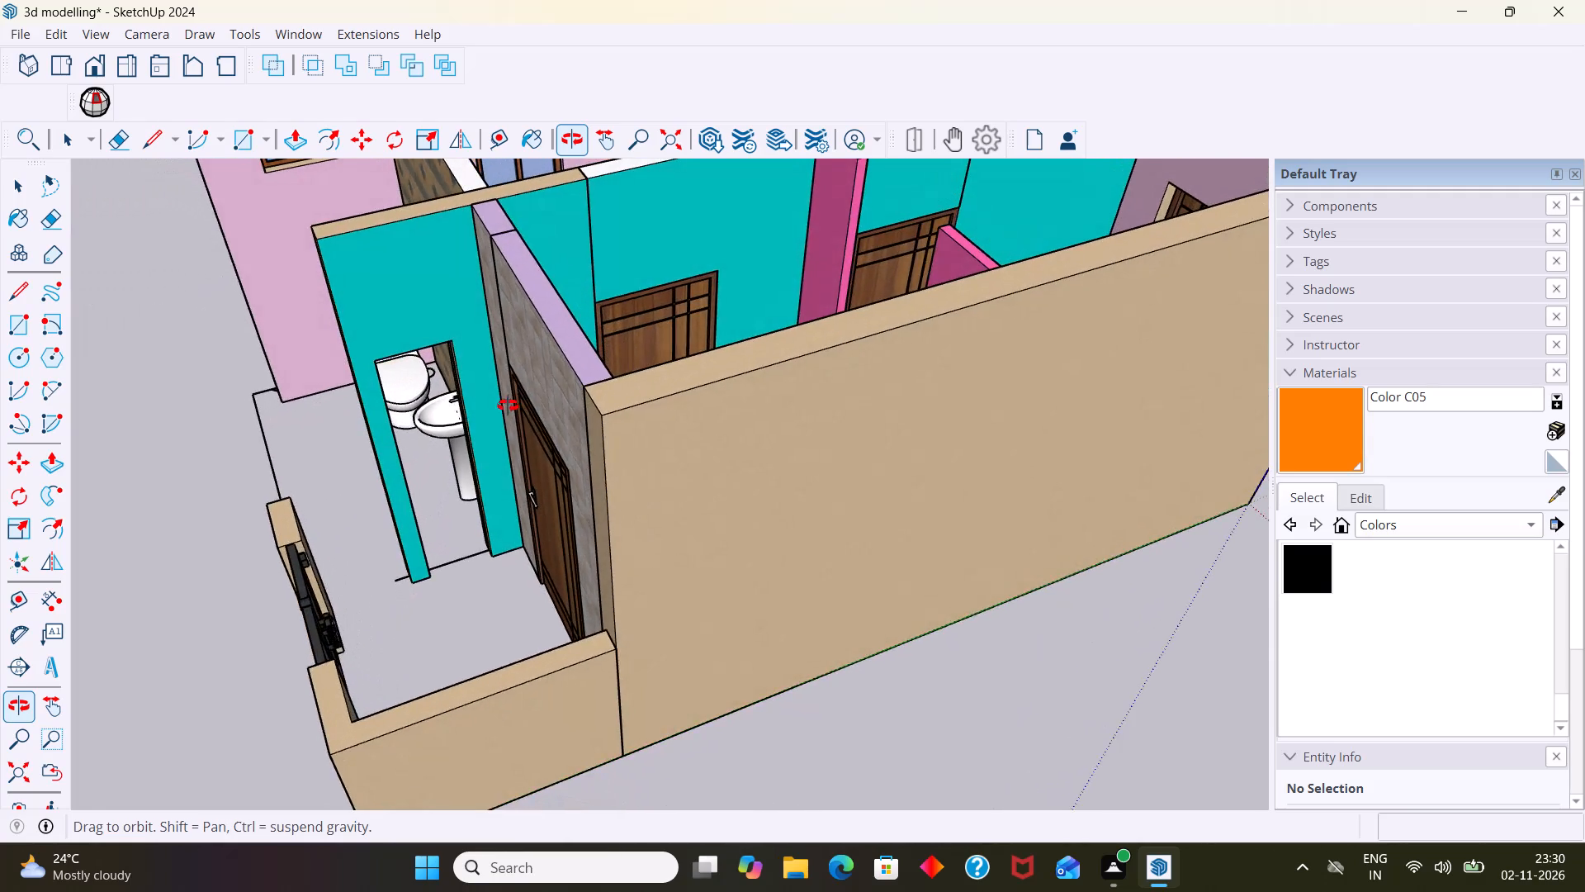
middle_drag(508, 406, 500, 406)
scroll(450, 416, up, 3)
middle_drag(442, 436, 594, 448)
click(568, 420)
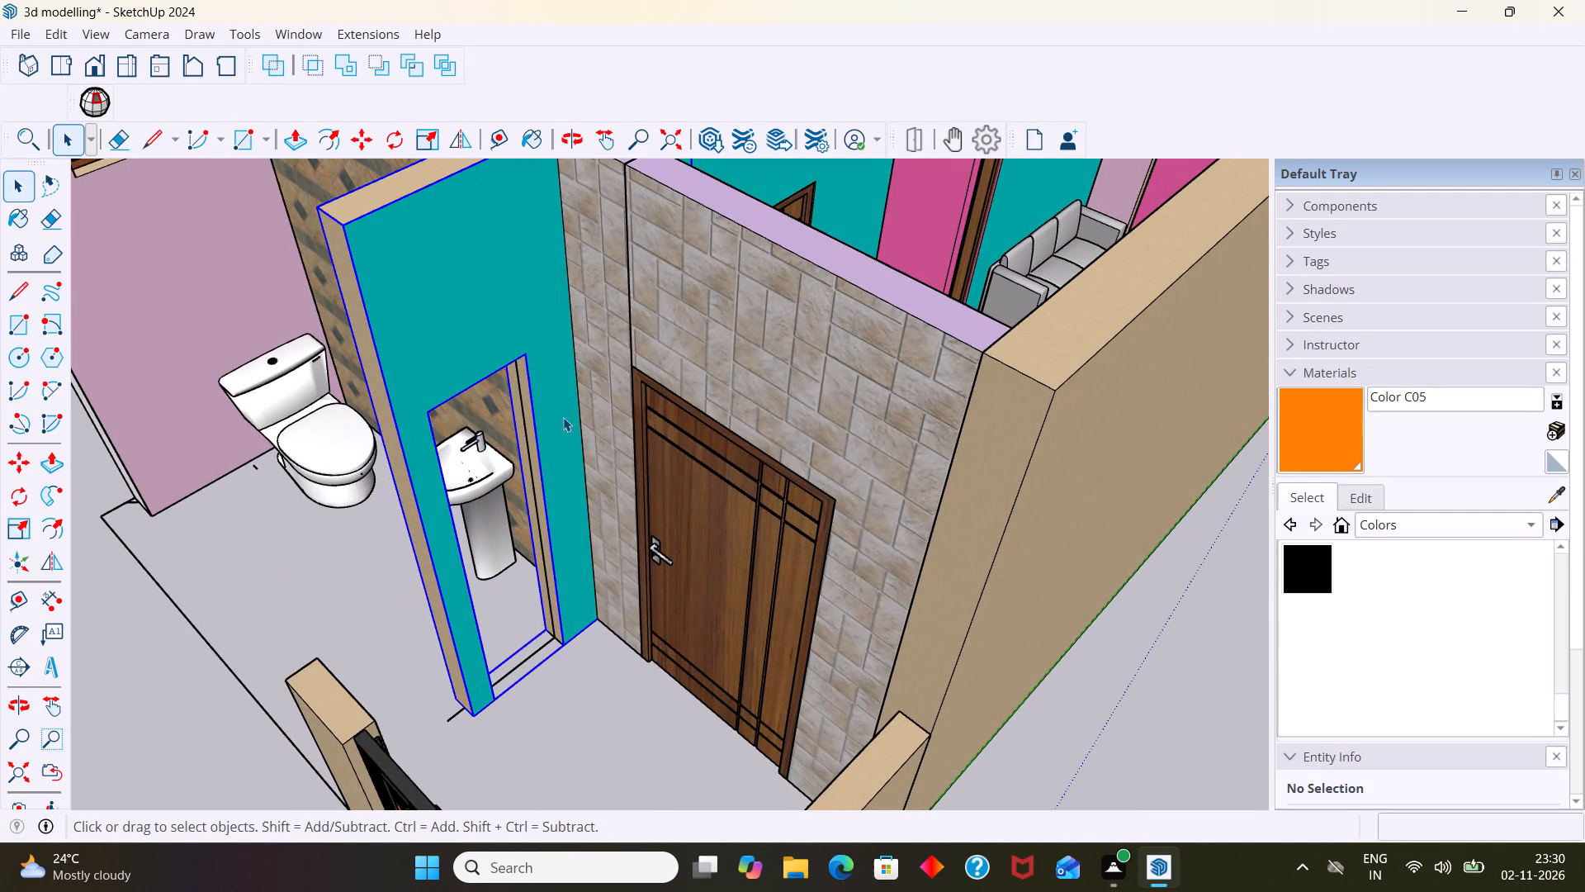
scroll(551, 418, down, 6)
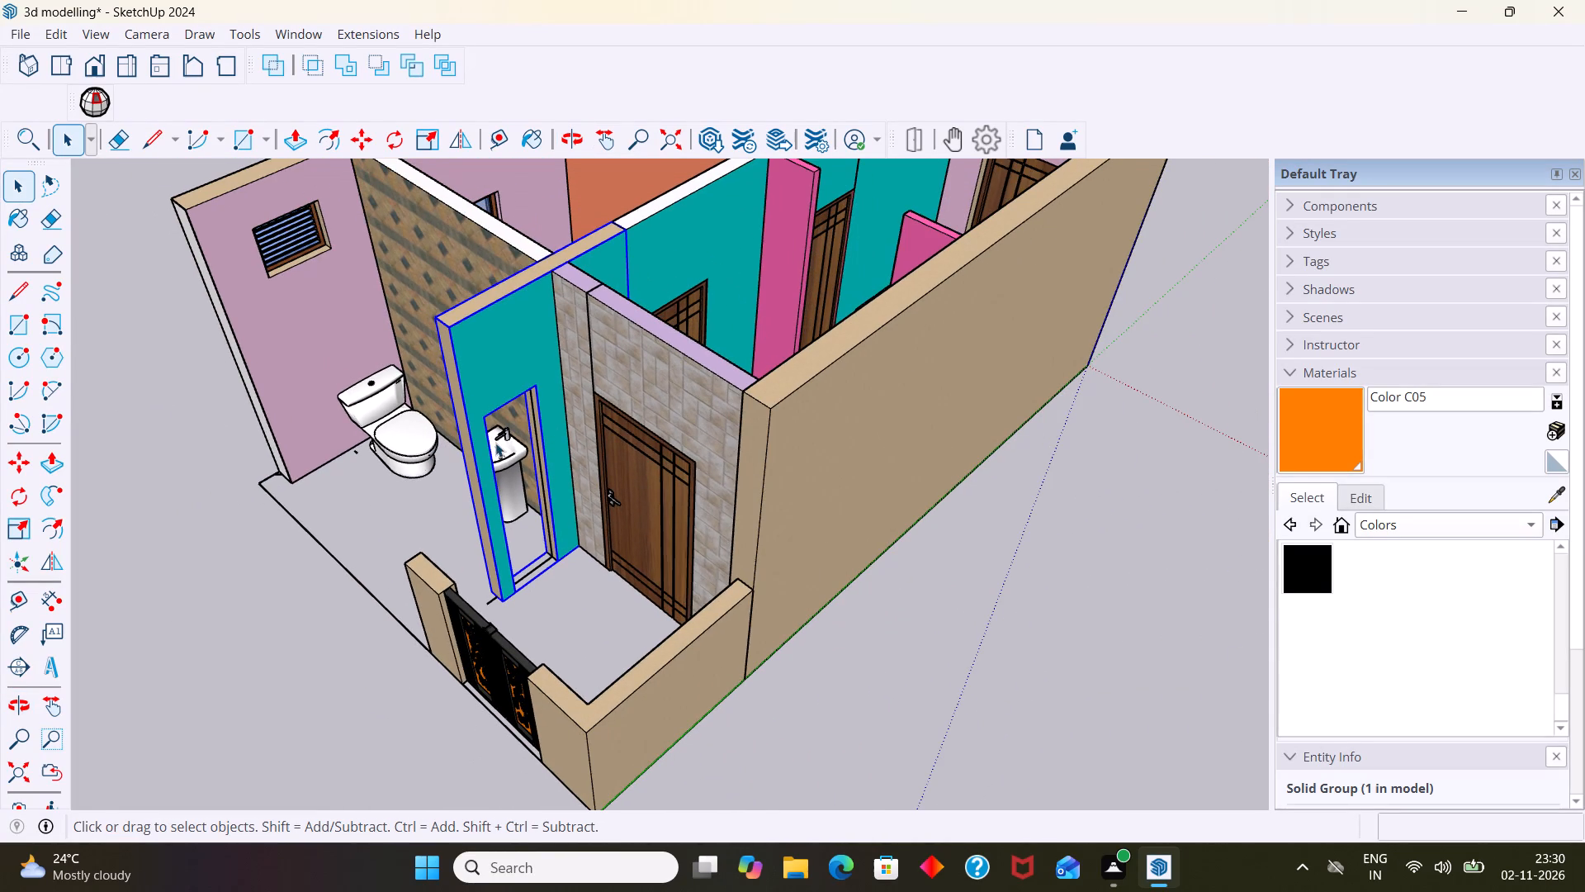
scroll(495, 443, down, 2)
scroll(593, 337, up, 3)
middle_drag(597, 329, 580, 470)
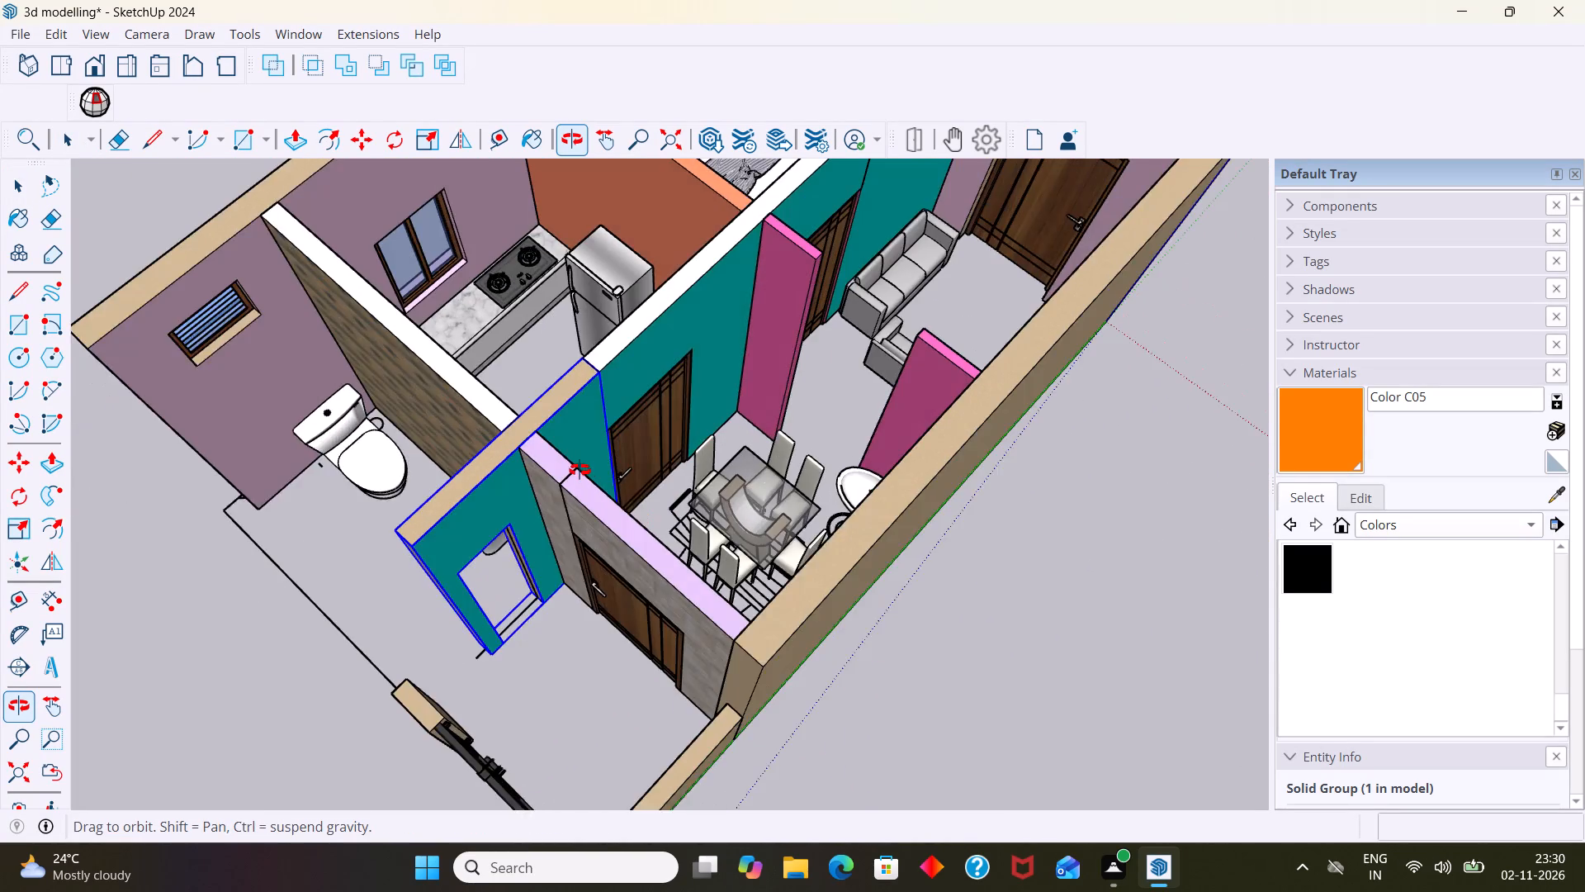
middle_drag(580, 470, 578, 470)
scroll(490, 560, down, 4)
click(315, 624)
middle_drag(324, 633, 282, 510)
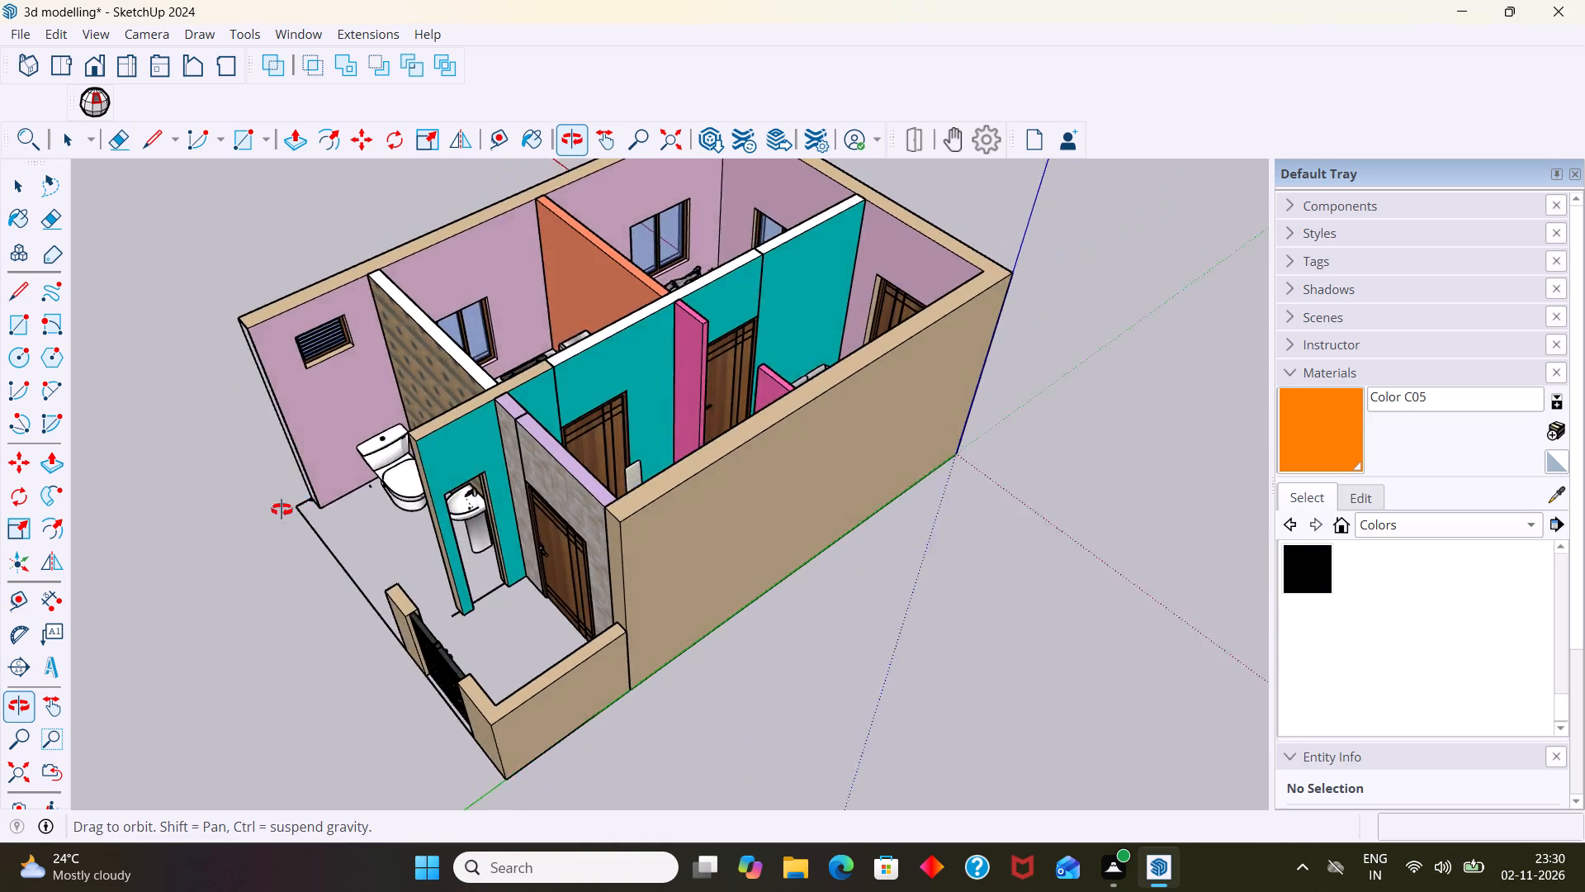
middle_drag(282, 510, 261, 519)
Delete the leftover floor line crossing the toilet partition's door opening.
scroll(555, 562, up, 7)
click(459, 581)
scroll(460, 581, up, 1)
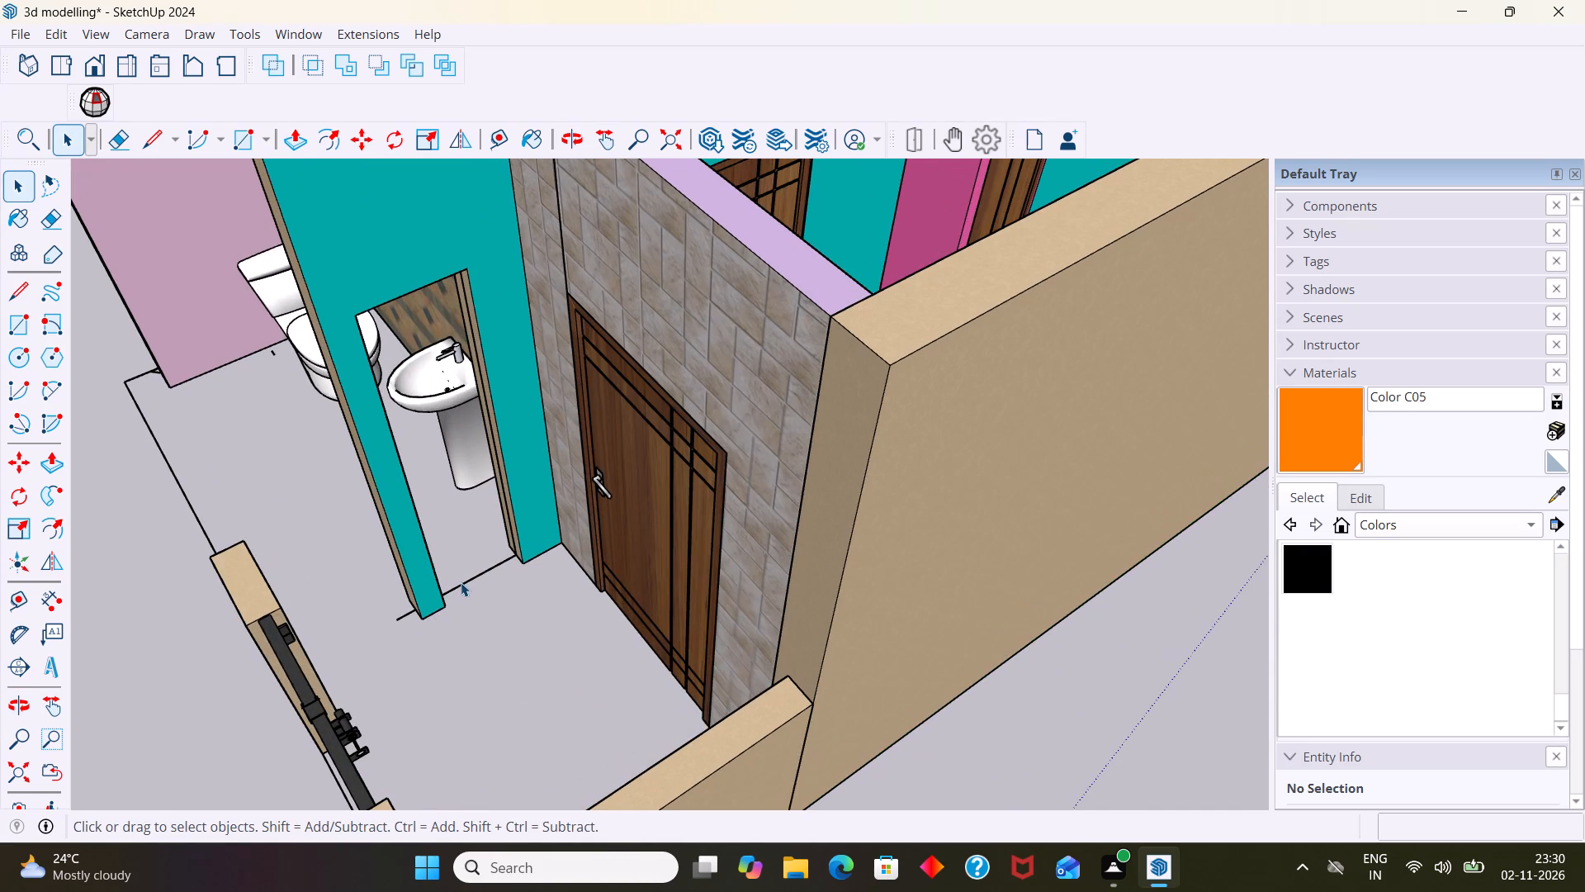
click(464, 584)
key(Delete)
Inspect the cleared toilet and porch floor and the whole roofless house from several angles.
scroll(480, 581, down, 6)
middle_drag(410, 598, 589, 525)
scroll(475, 555, down, 4)
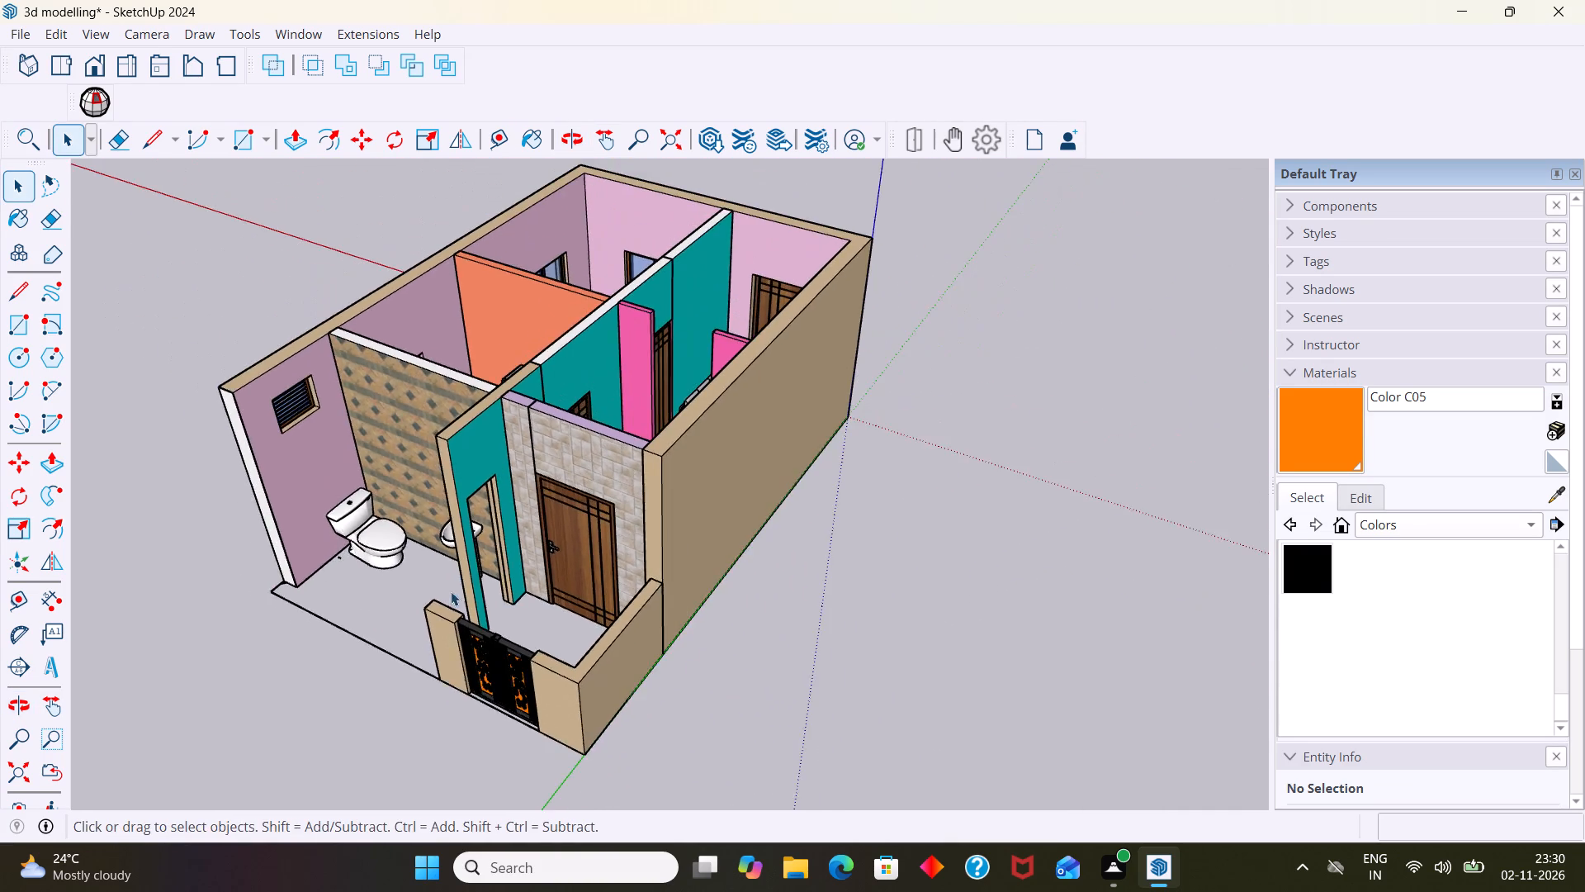
middle_drag(447, 609, 239, 681)
scroll(238, 672, up, 2)
click(234, 672)
middle_drag(352, 569, 291, 686)
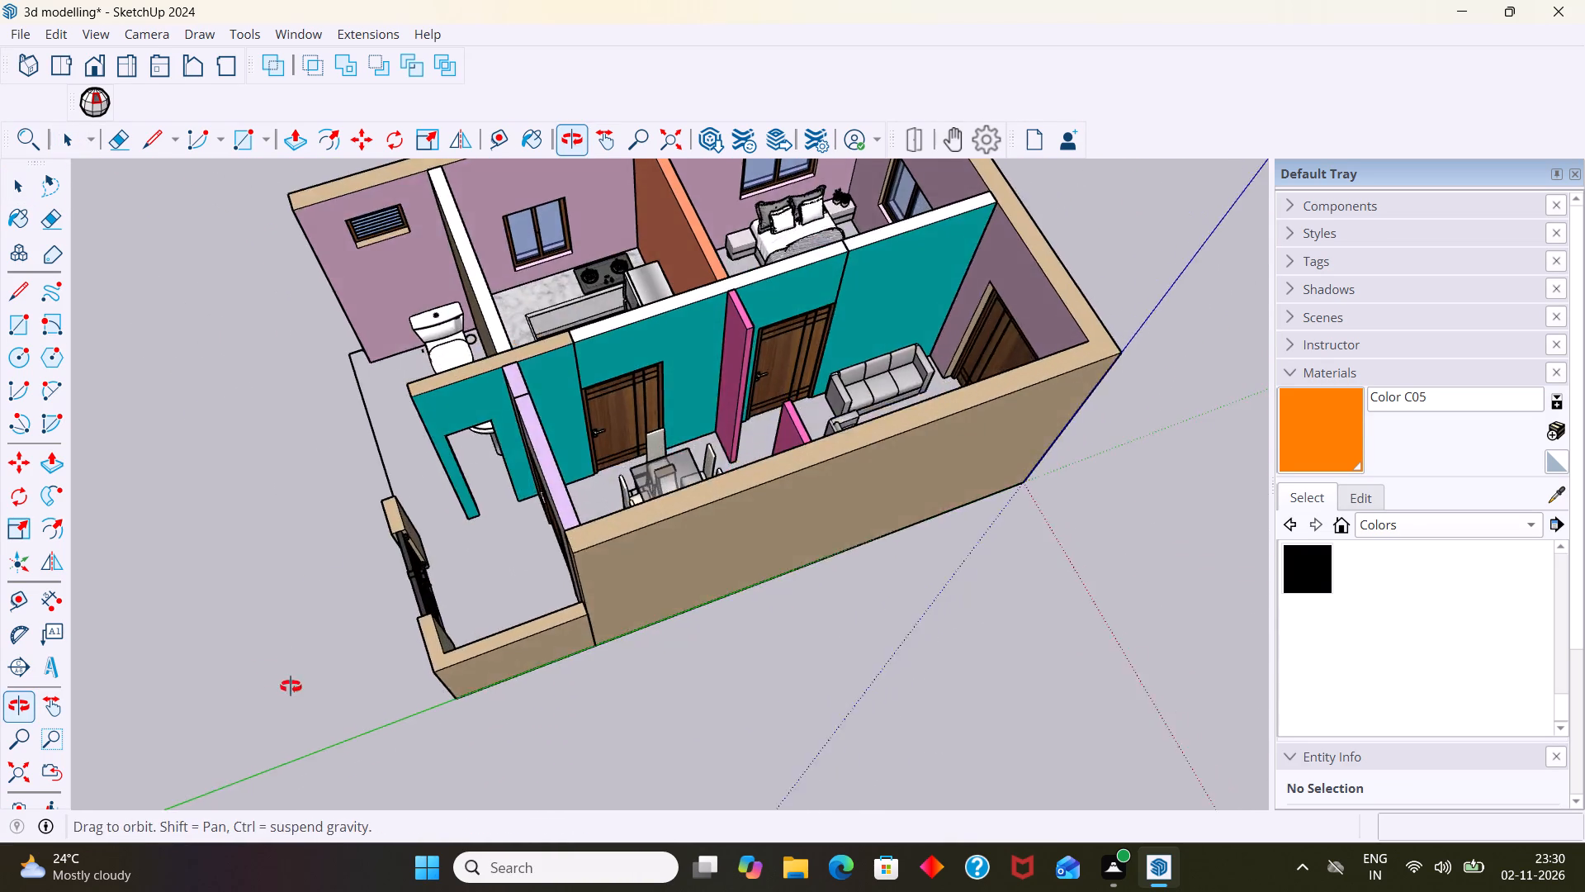
middle_drag(291, 686, 318, 626)
scroll(400, 513, up, 4)
middle_drag(407, 510, 646, 476)
scroll(506, 498, down, 6)
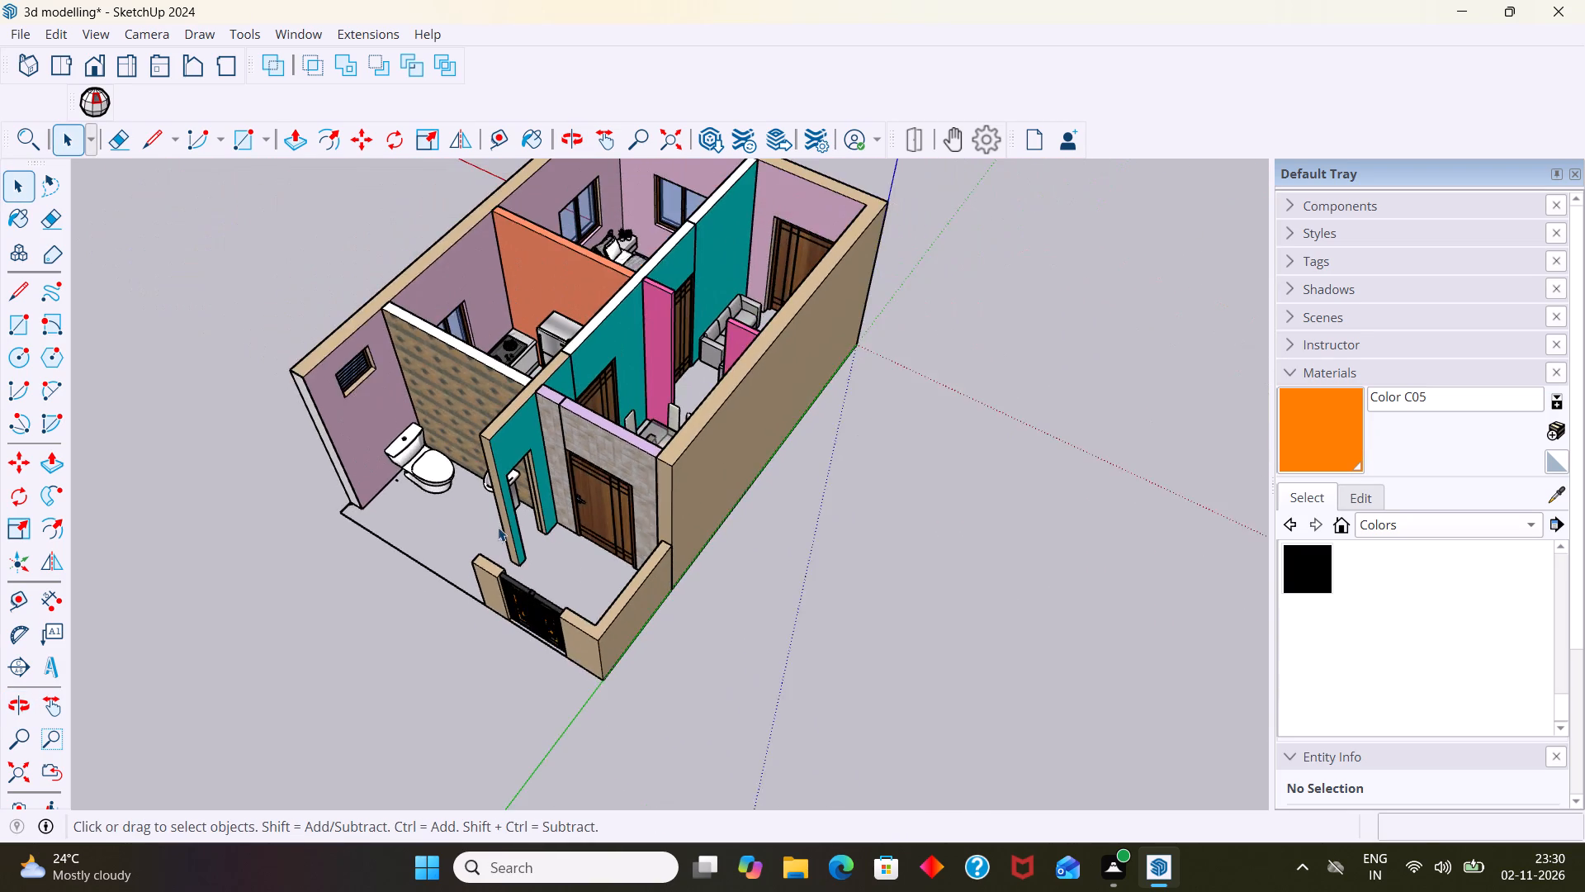
scroll(498, 527, down, 4)
middle_drag(493, 537, 355, 541)
scroll(443, 460, up, 2)
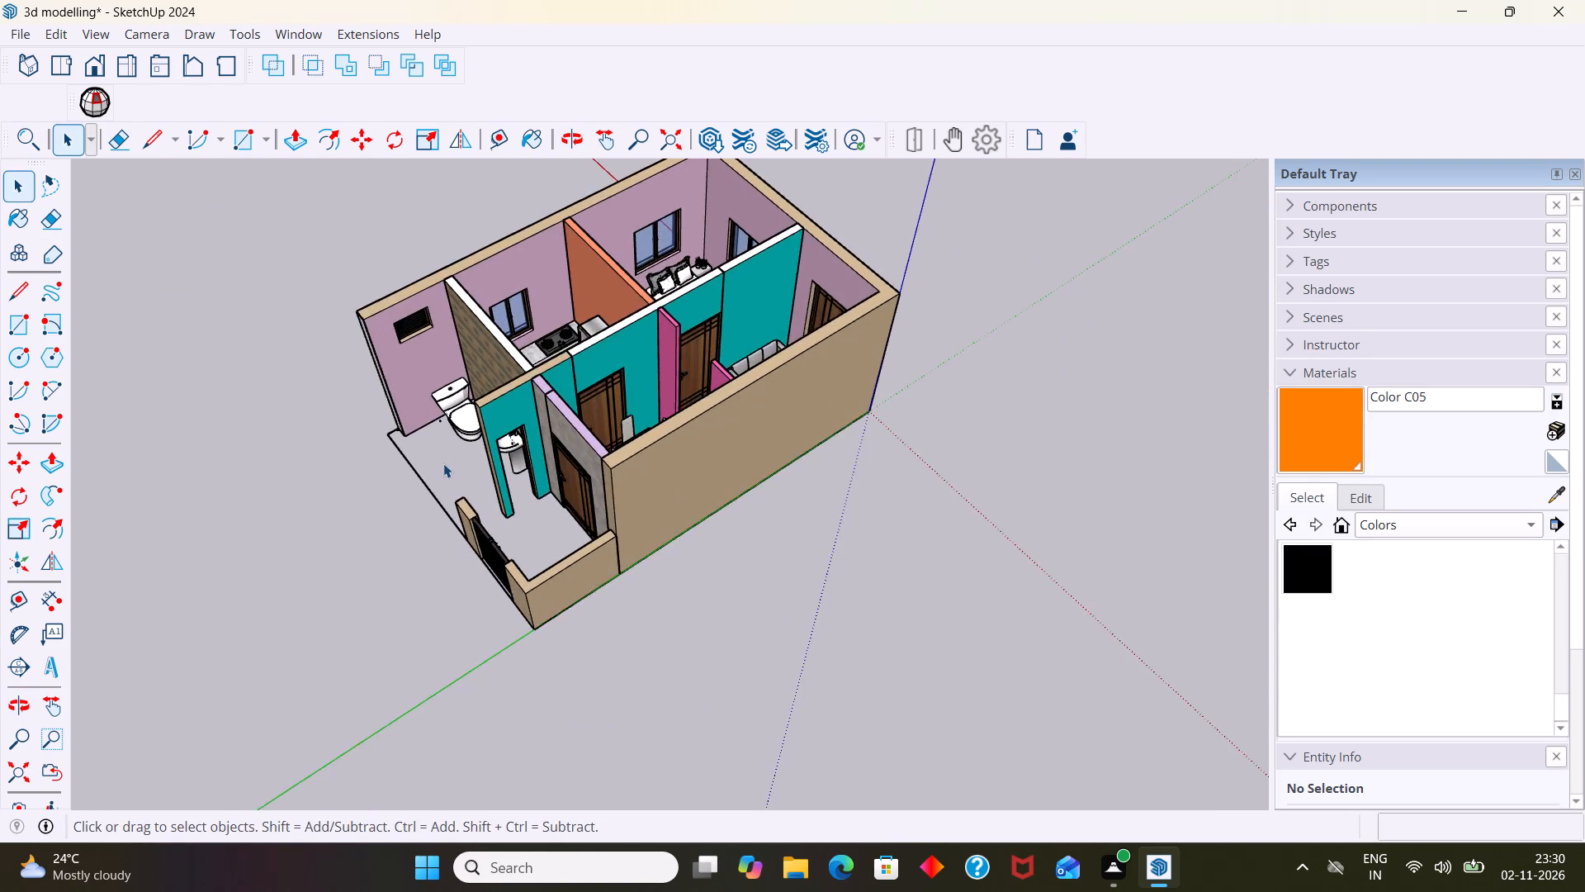
scroll(443, 463, up, 2)
middle_drag(433, 471, 386, 492)
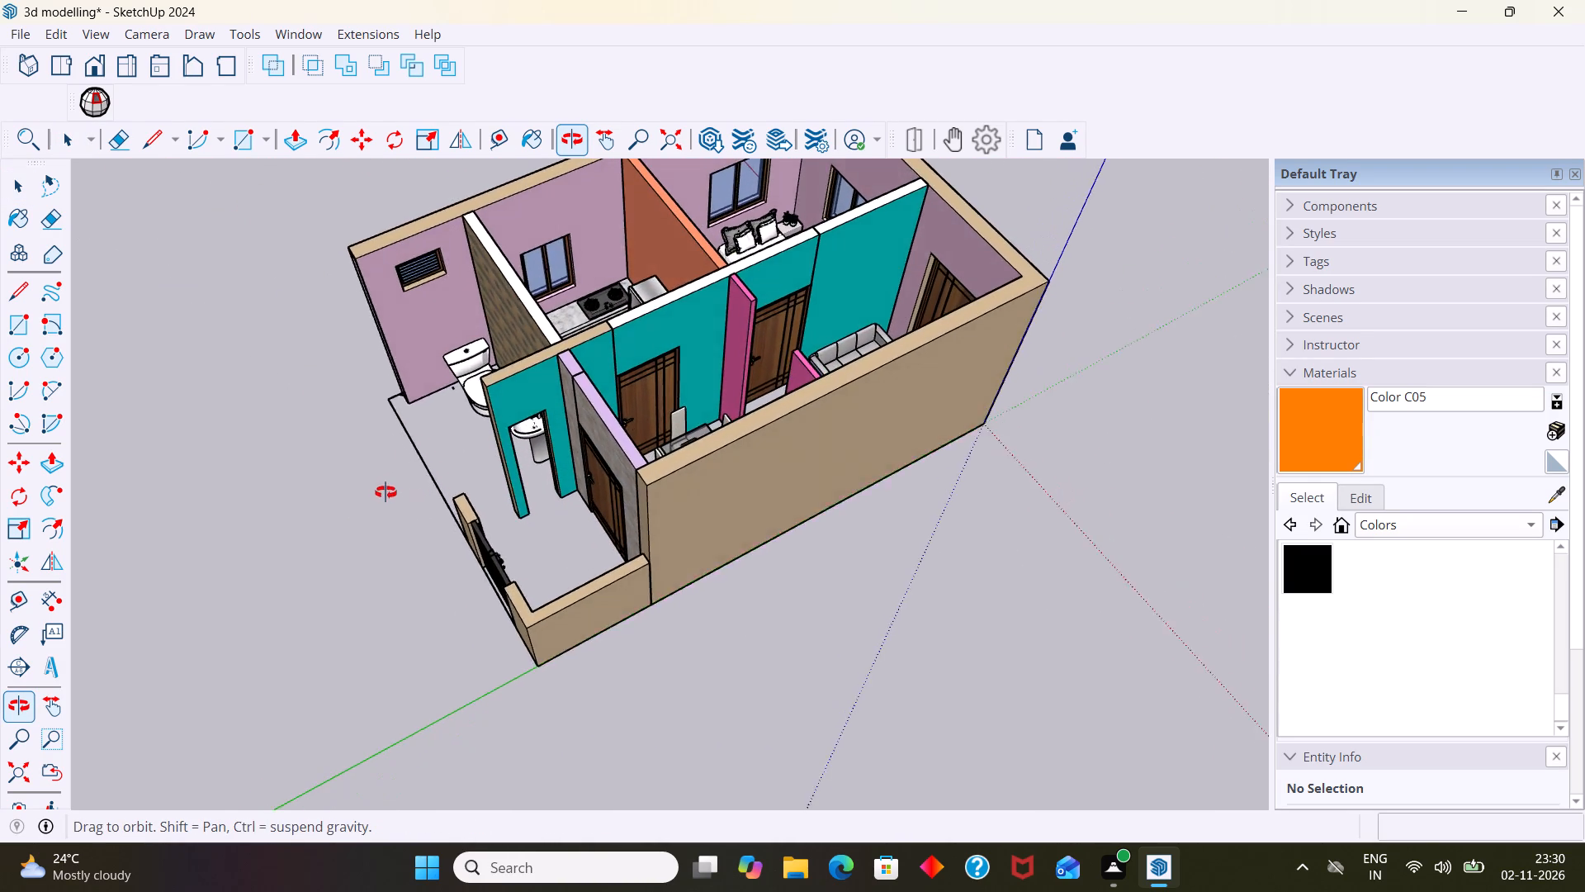
middle_drag(386, 492, 363, 495)
scroll(495, 498, up, 7)
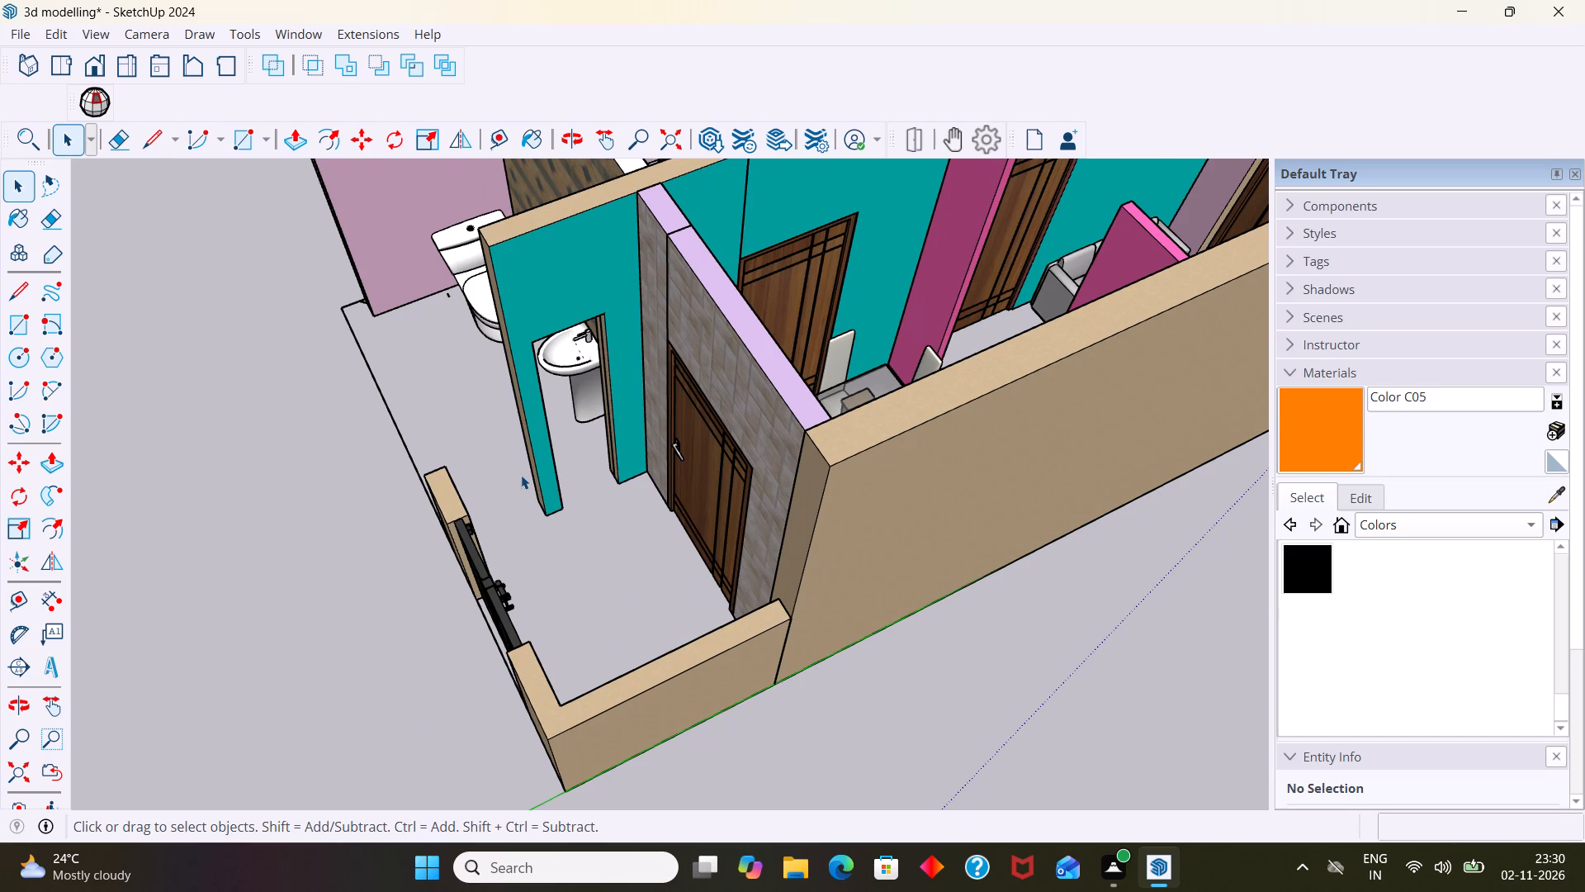
middle_drag(604, 466, 718, 439)
scroll(564, 443, down, 9)
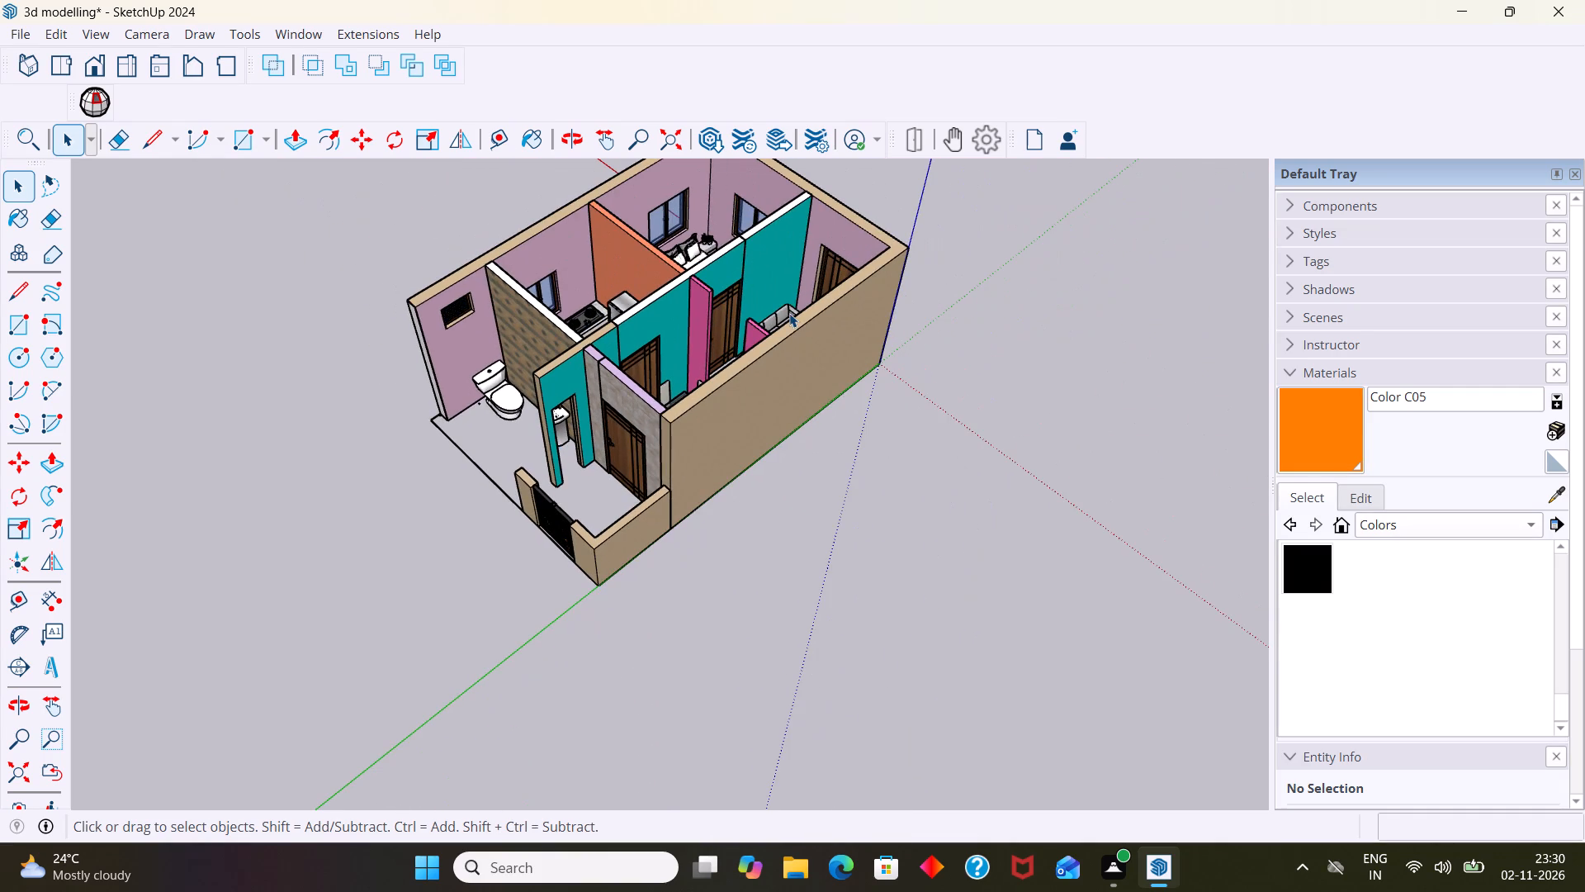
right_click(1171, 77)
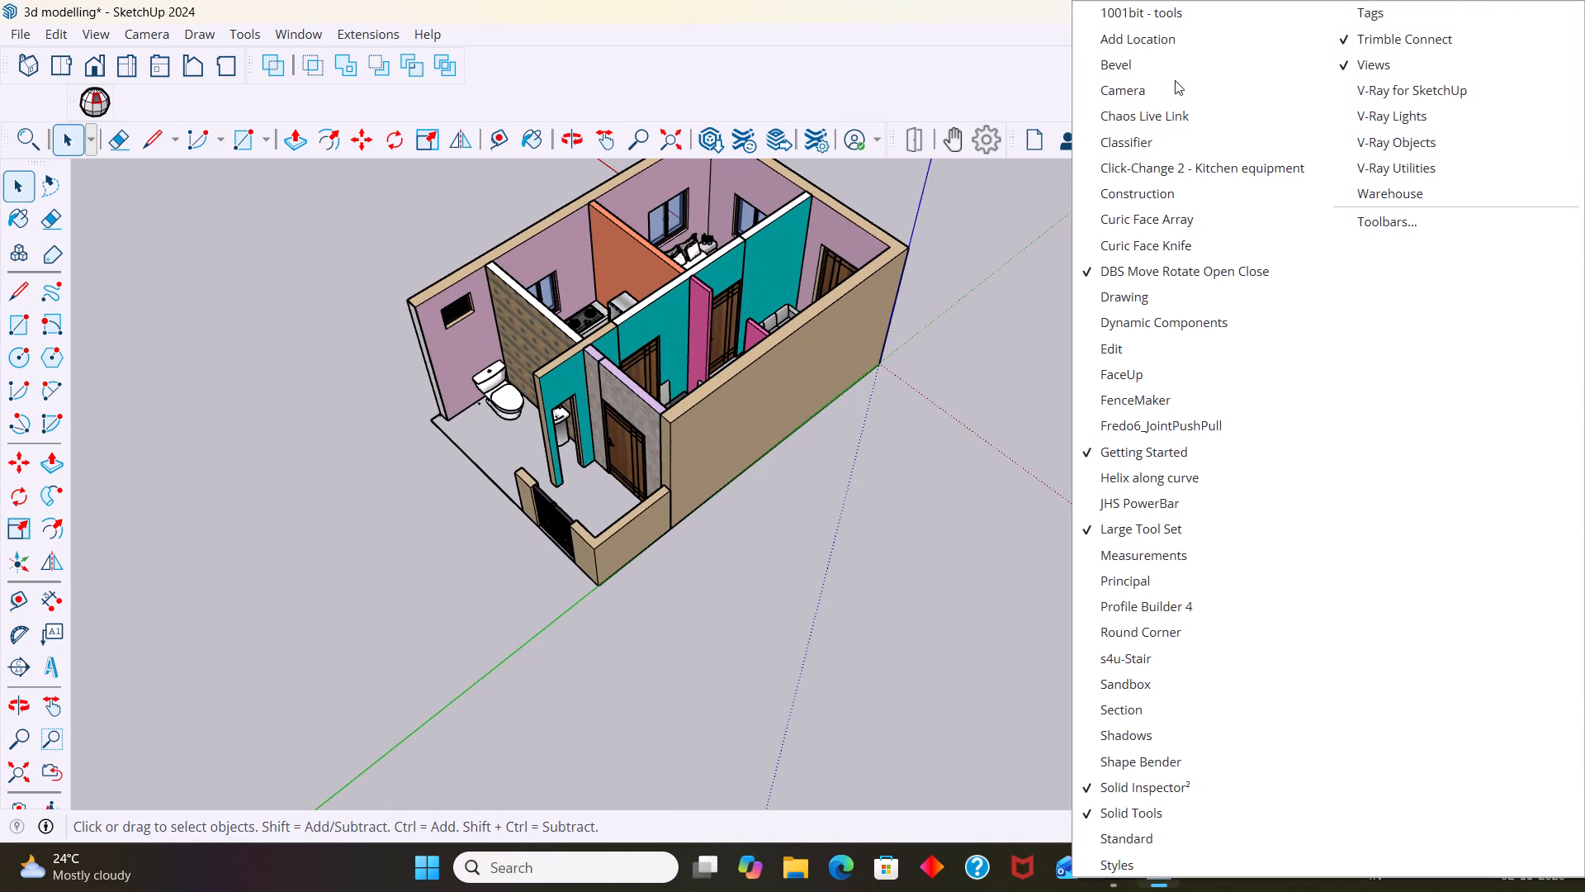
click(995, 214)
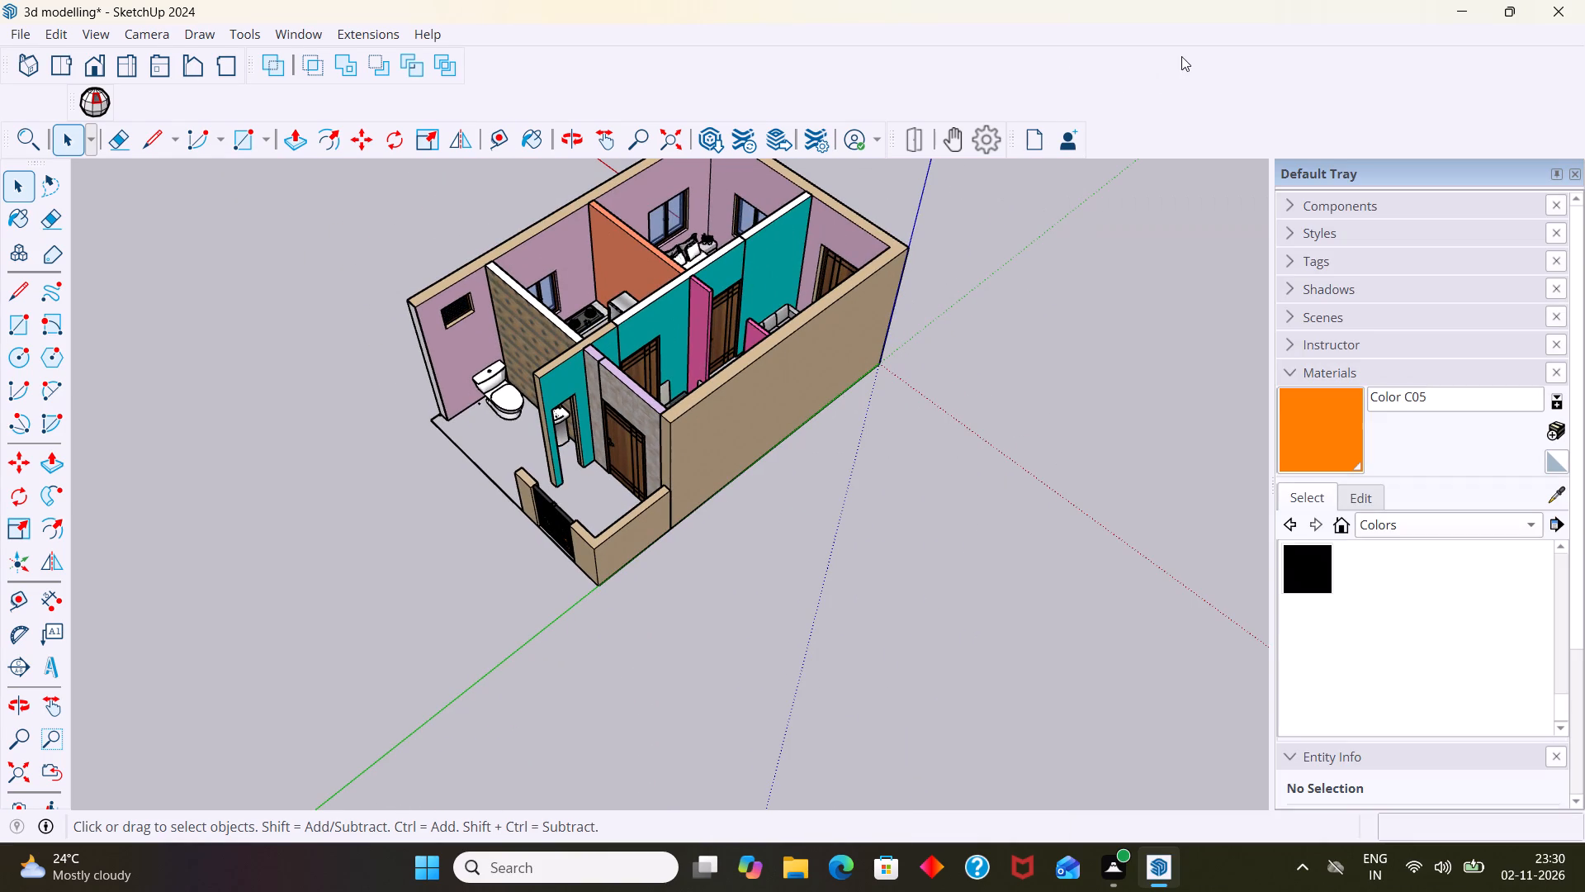
Open the MajStair stair settings, look through the stair types and choose Type A.
click(363, 31)
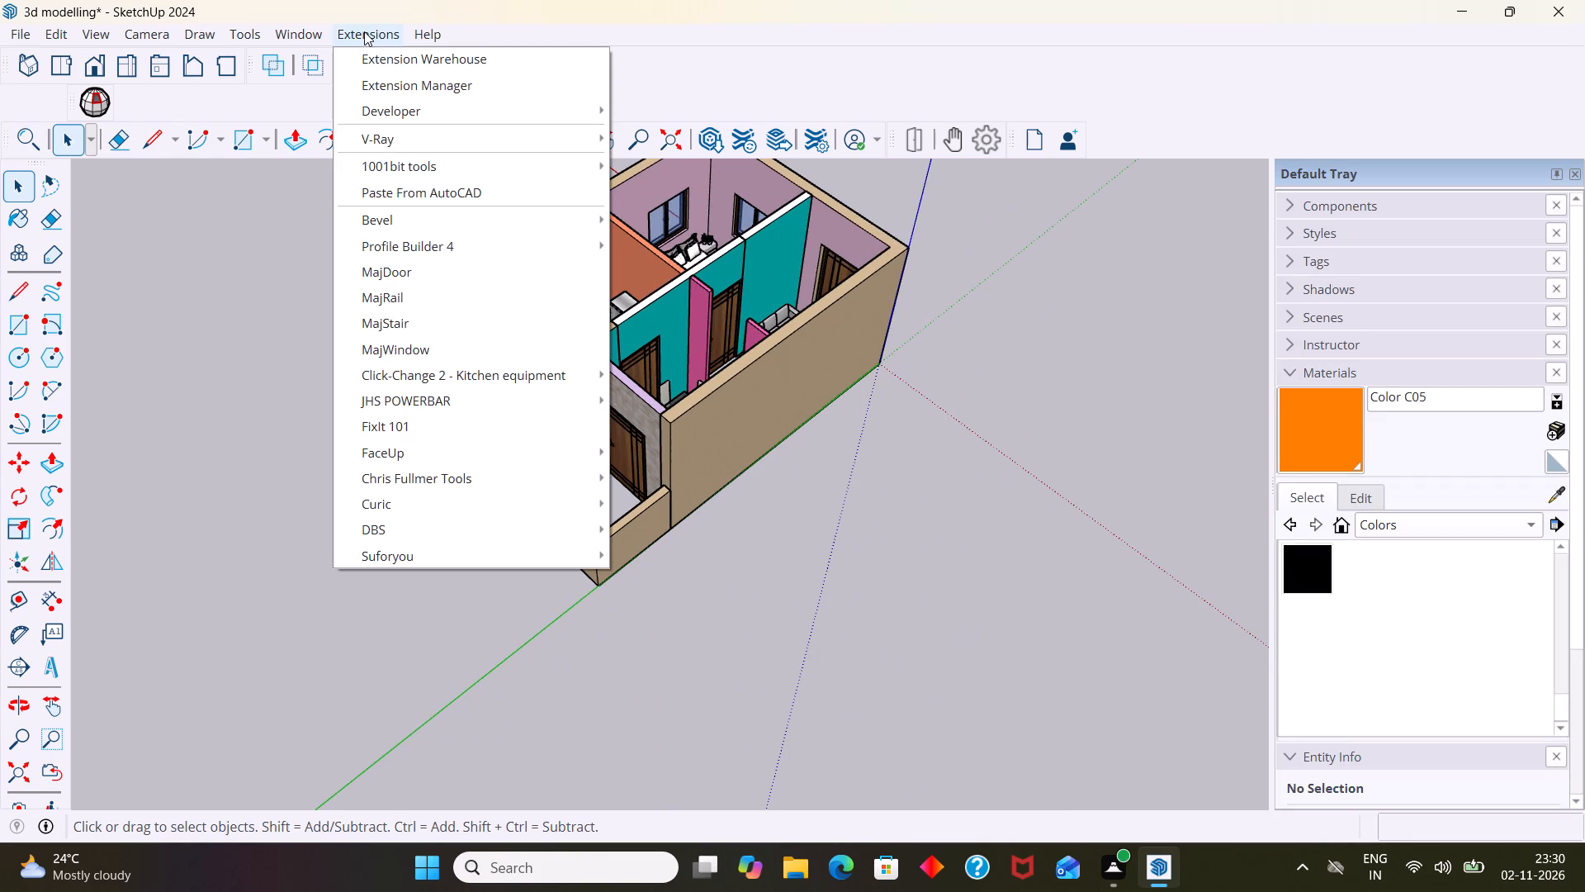
click(412, 325)
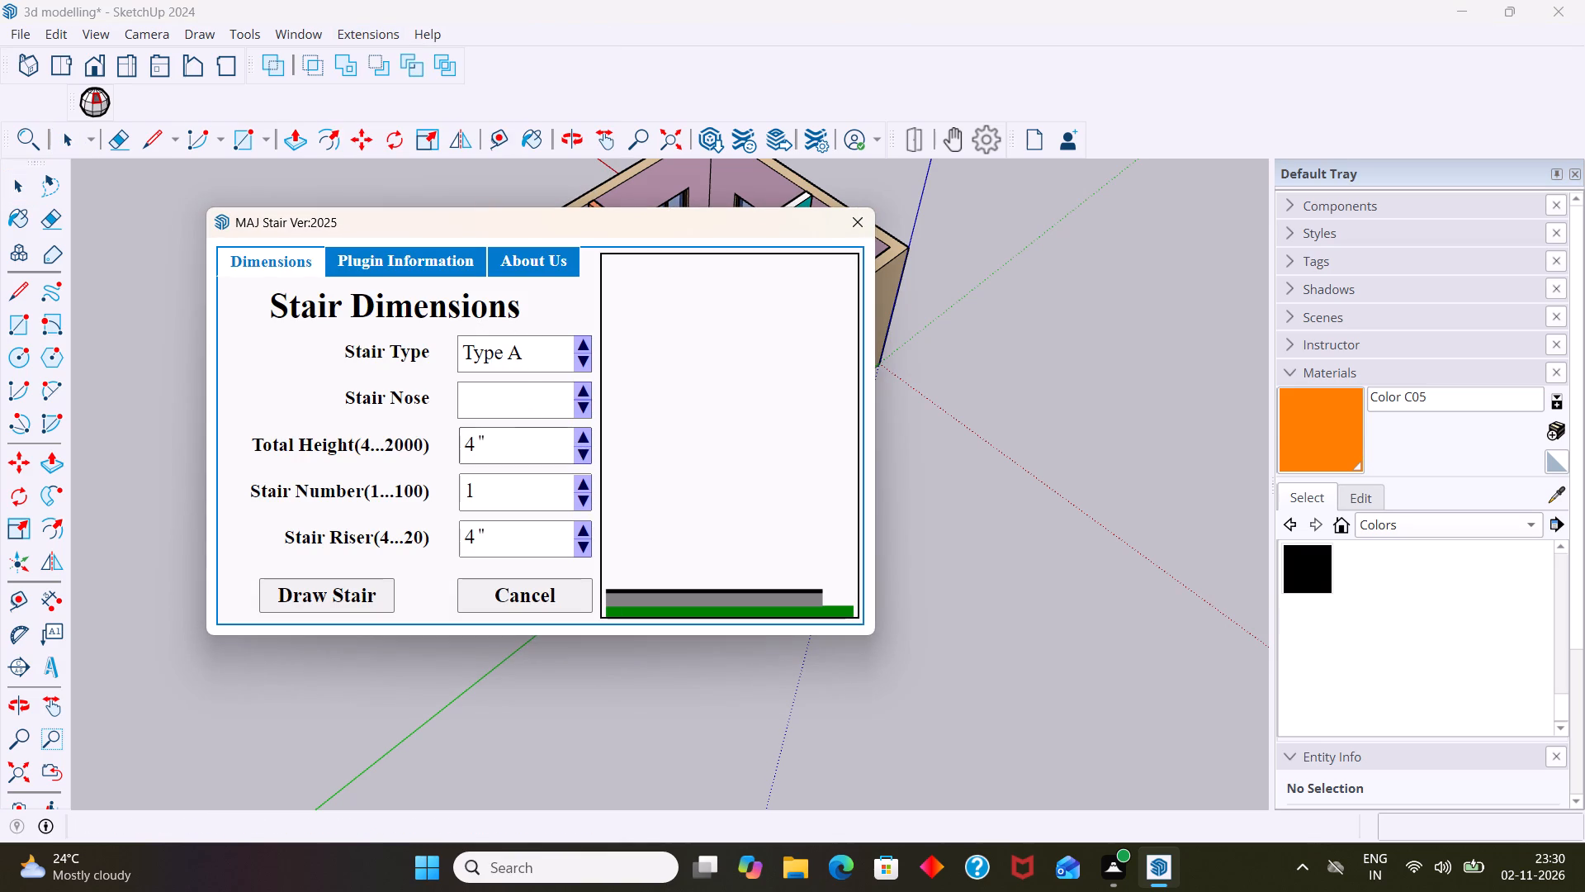
click(584, 356)
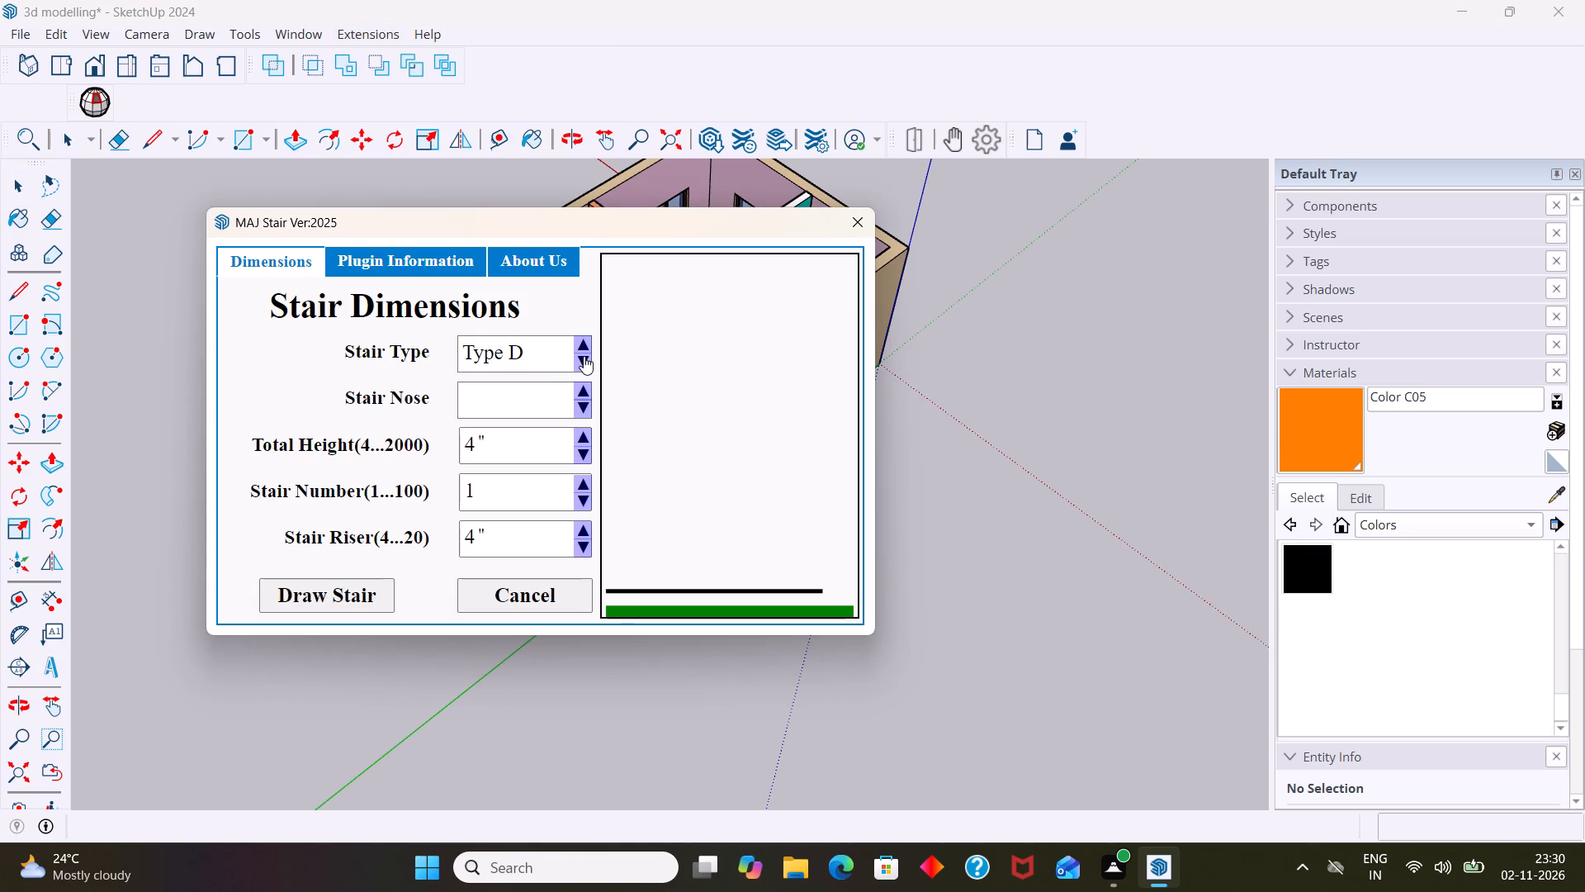
double_click(583, 344)
click(583, 344)
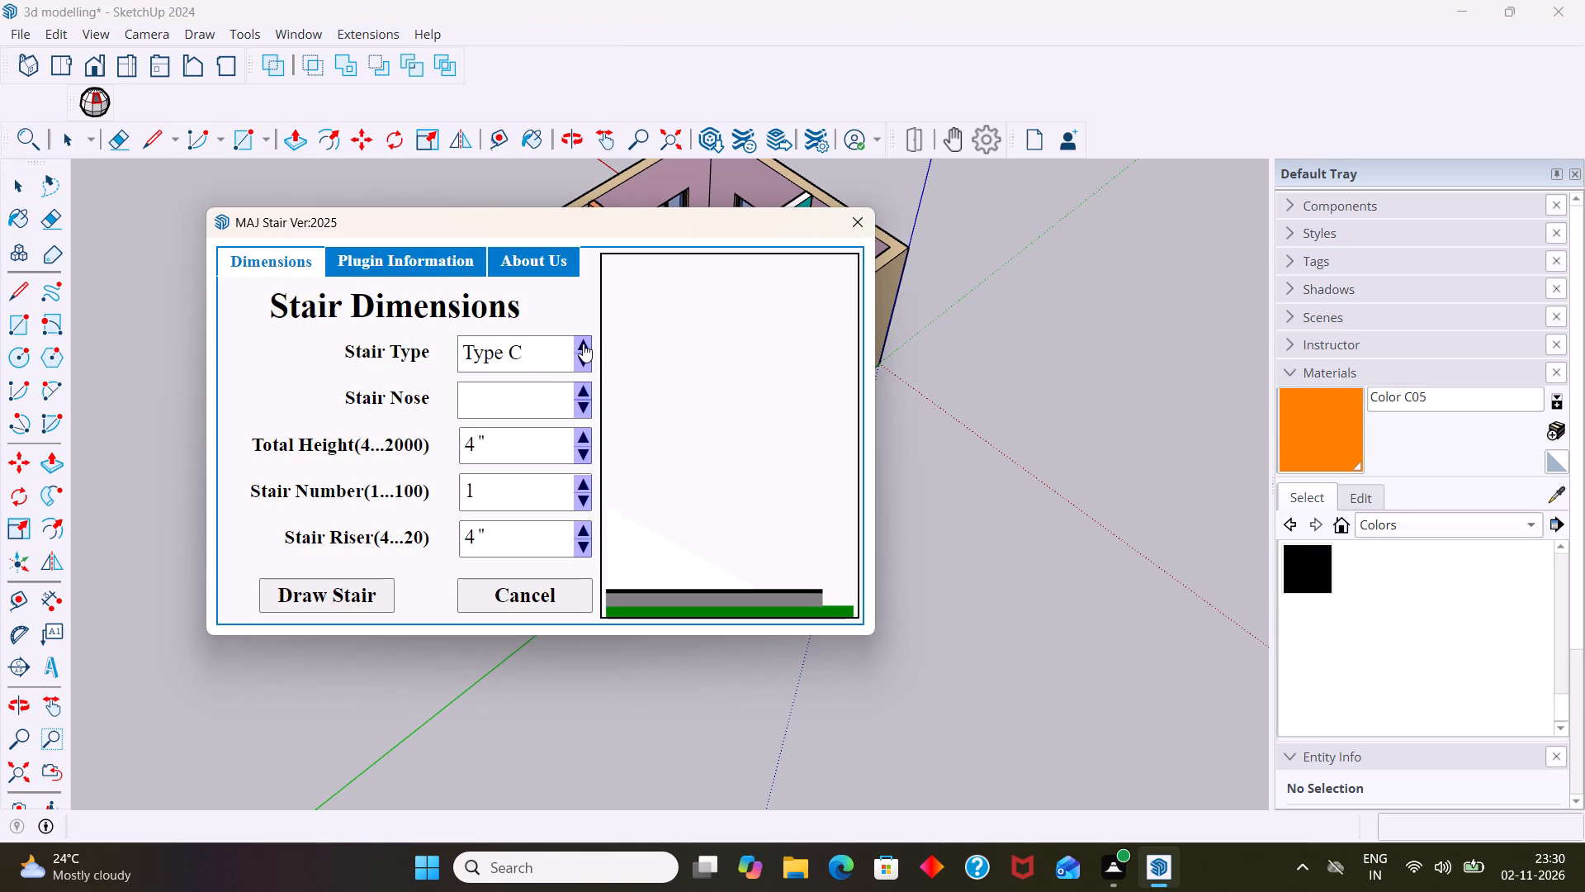
click(583, 344)
scroll(589, 458, down, 5)
scroll(579, 457, up, 2)
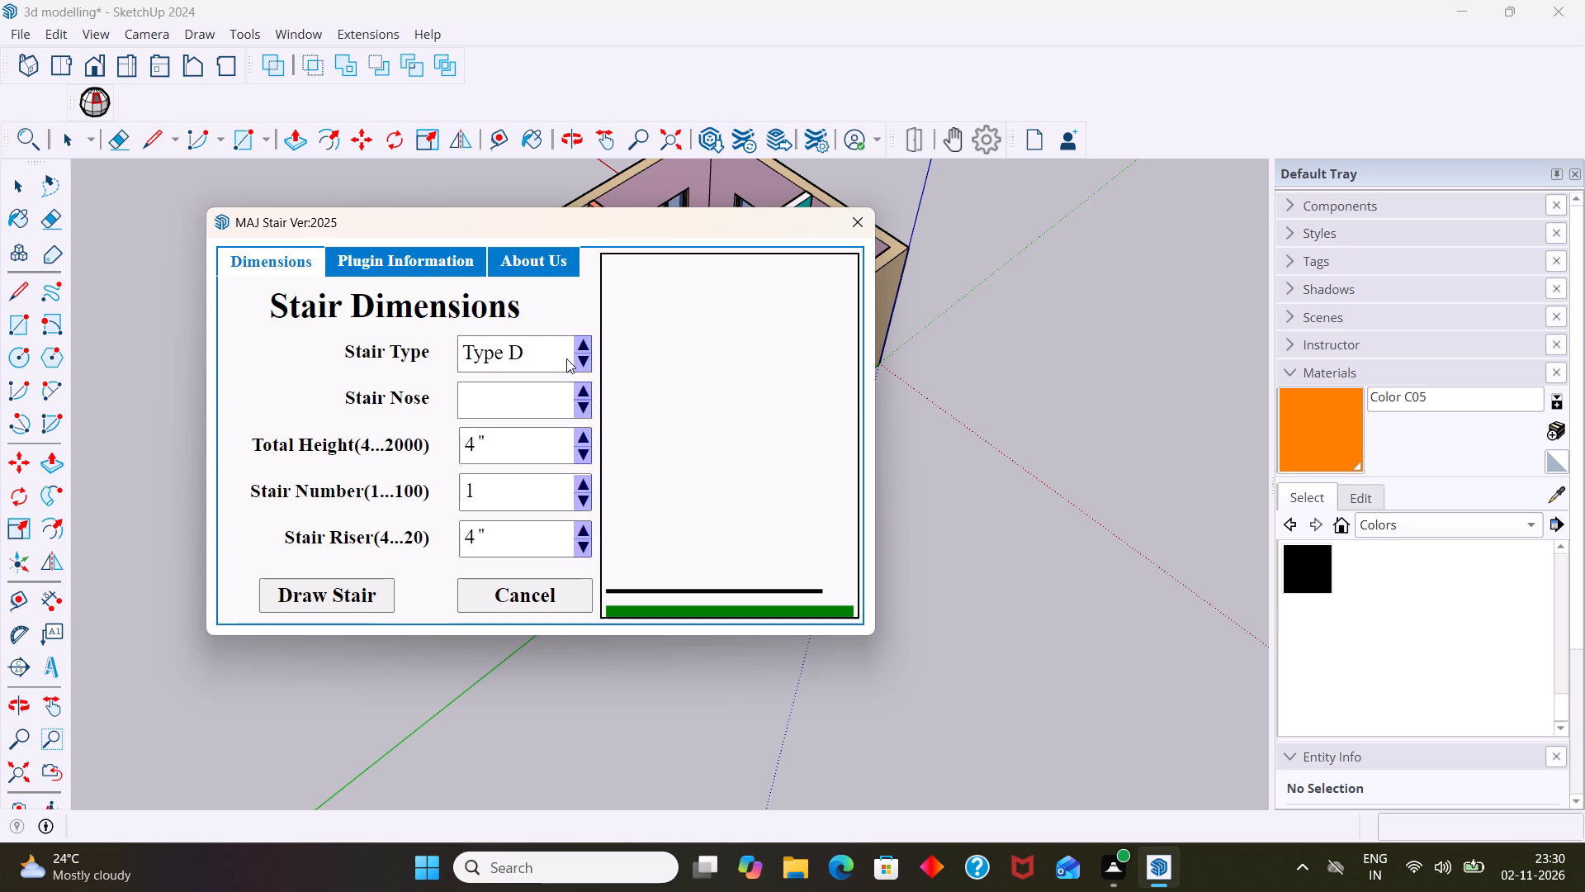
click(589, 357)
double_click(588, 358)
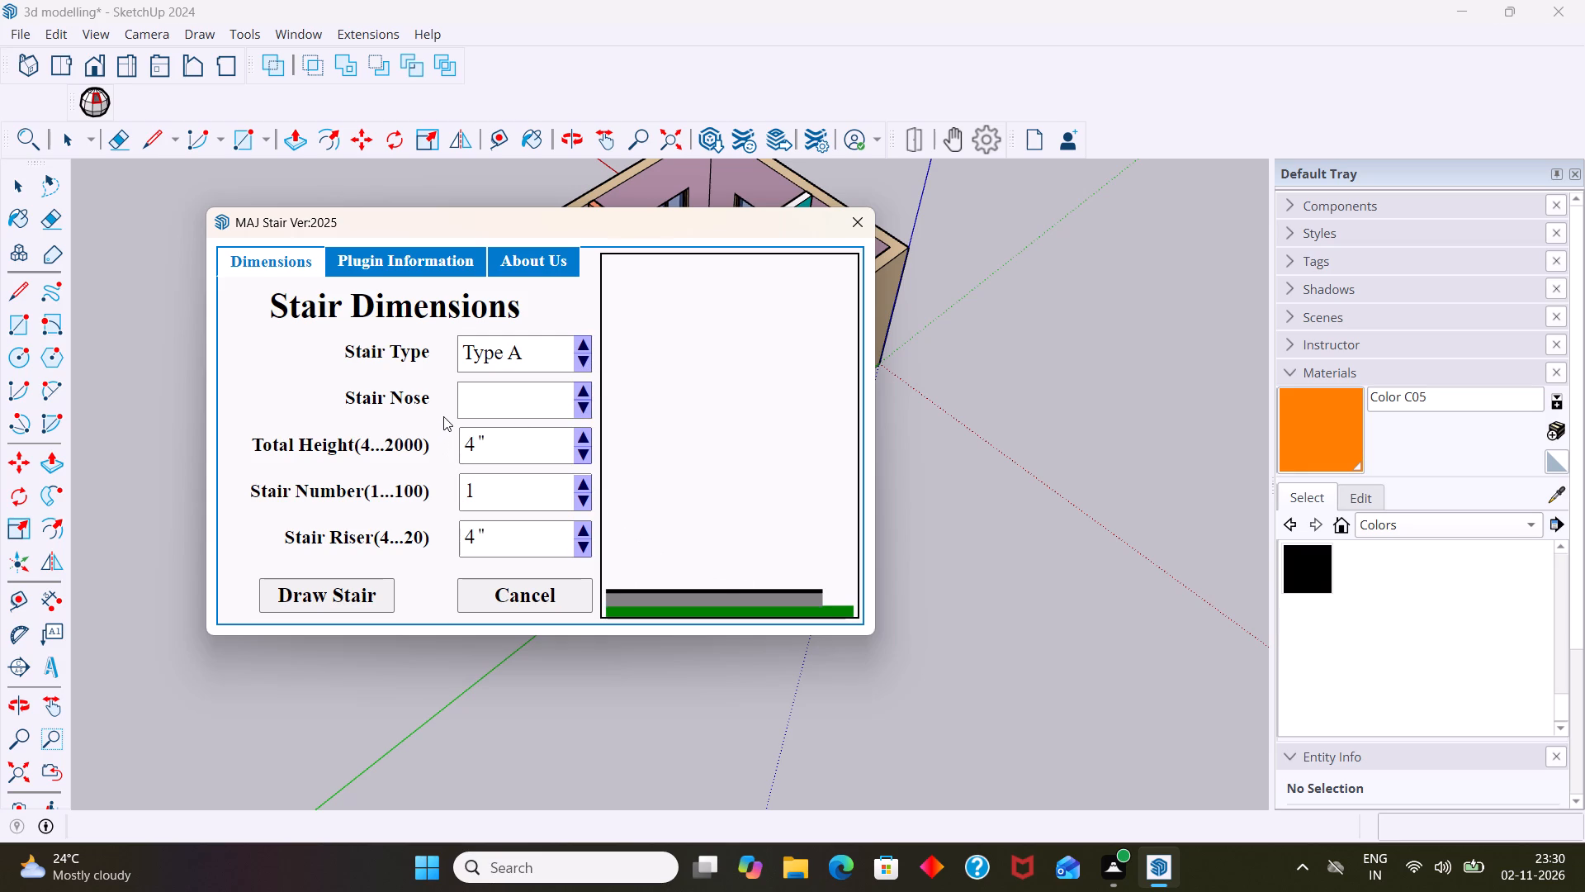
click(286, 269)
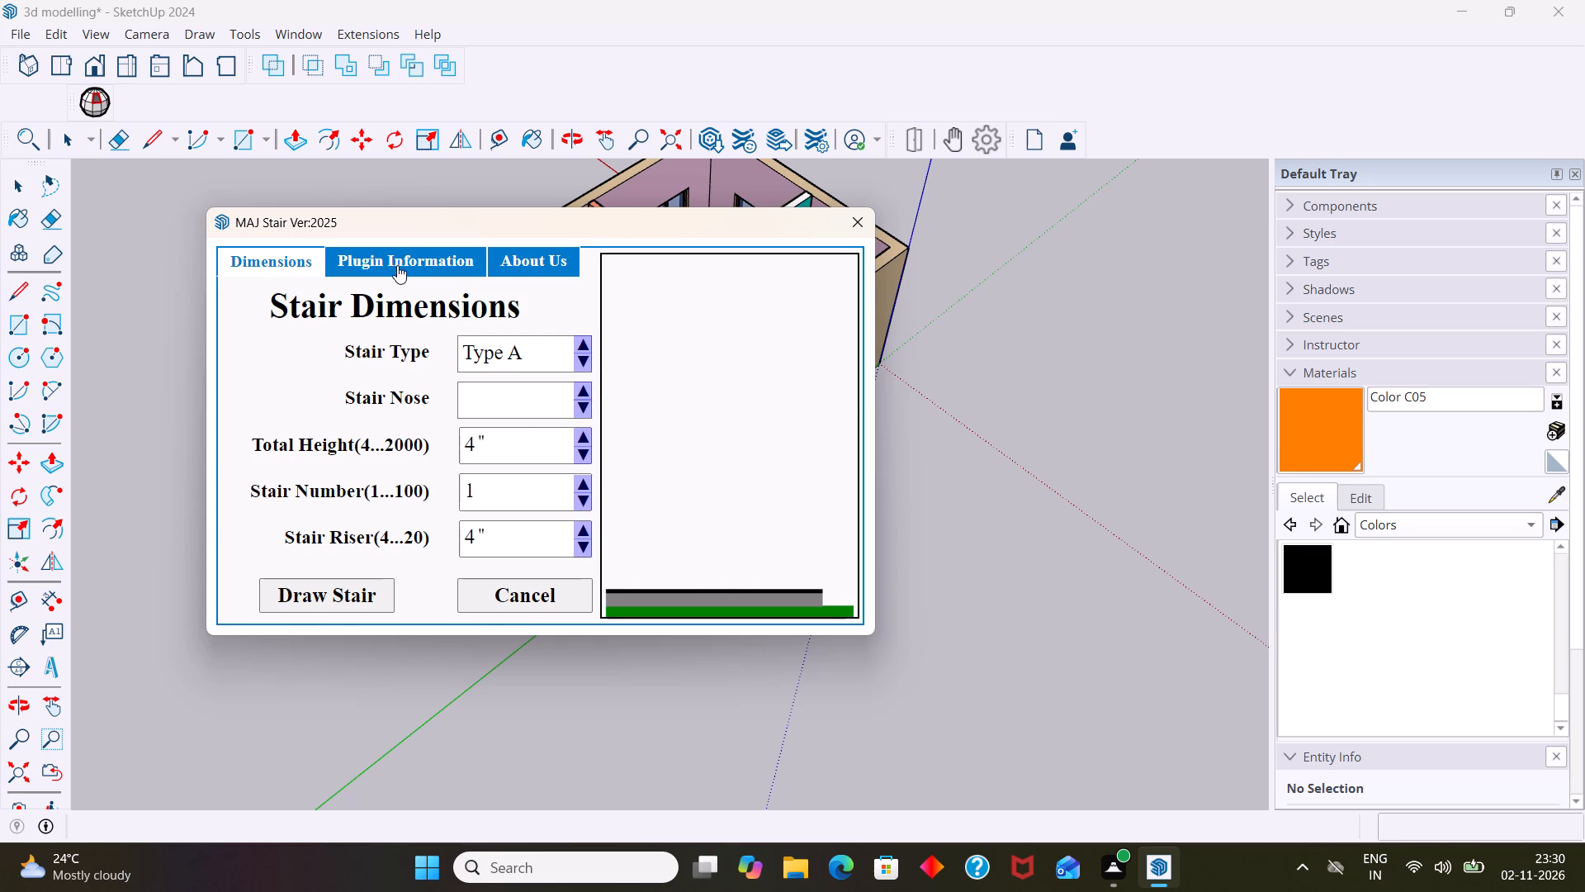
click(400, 263)
click(311, 266)
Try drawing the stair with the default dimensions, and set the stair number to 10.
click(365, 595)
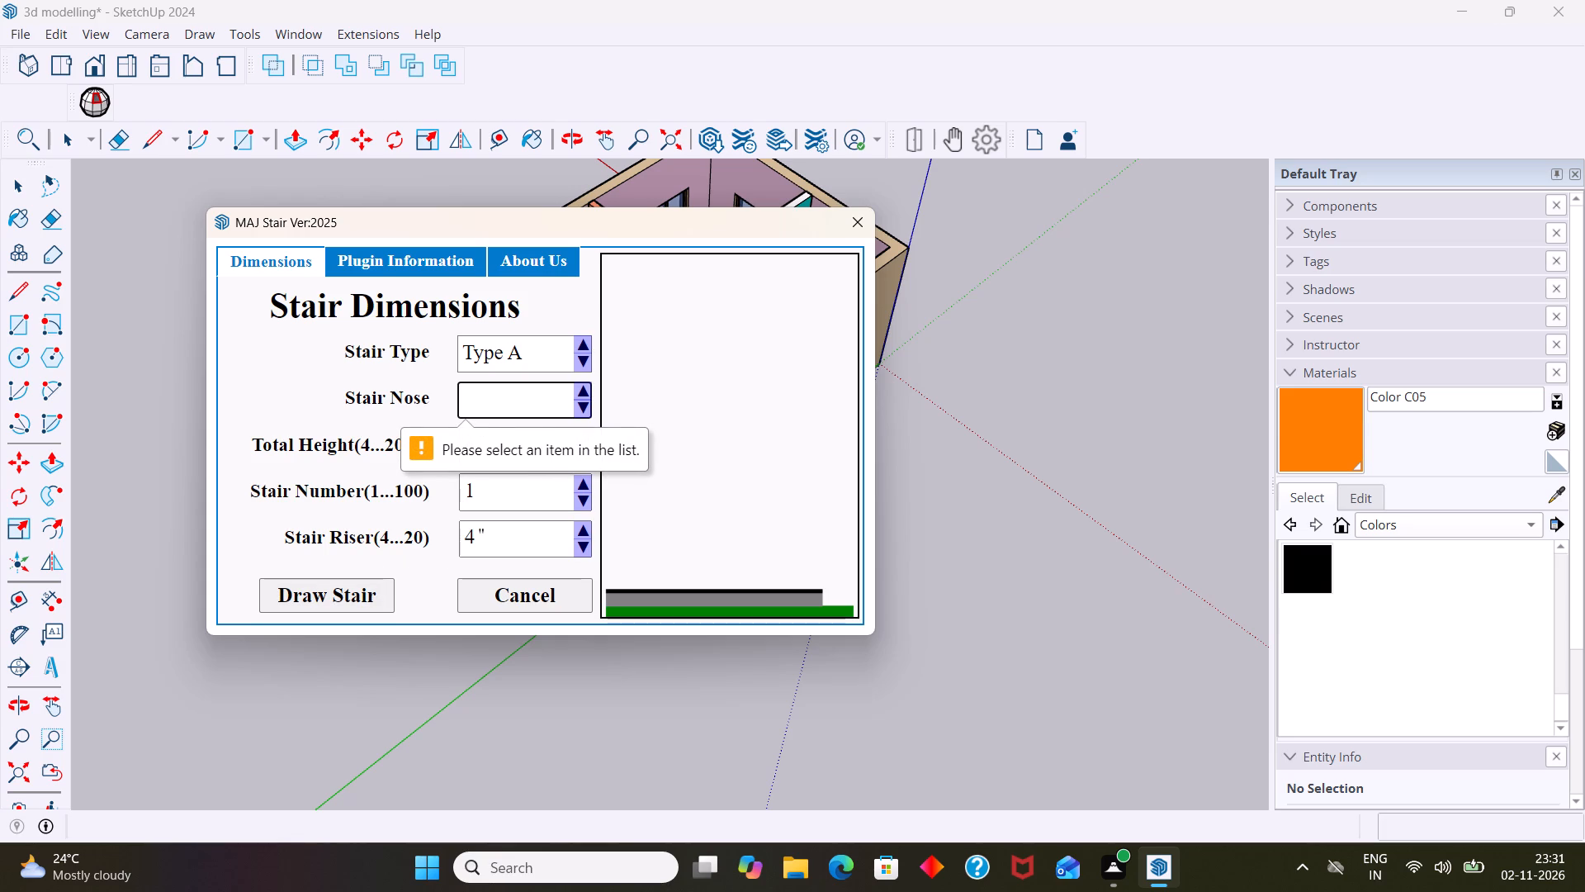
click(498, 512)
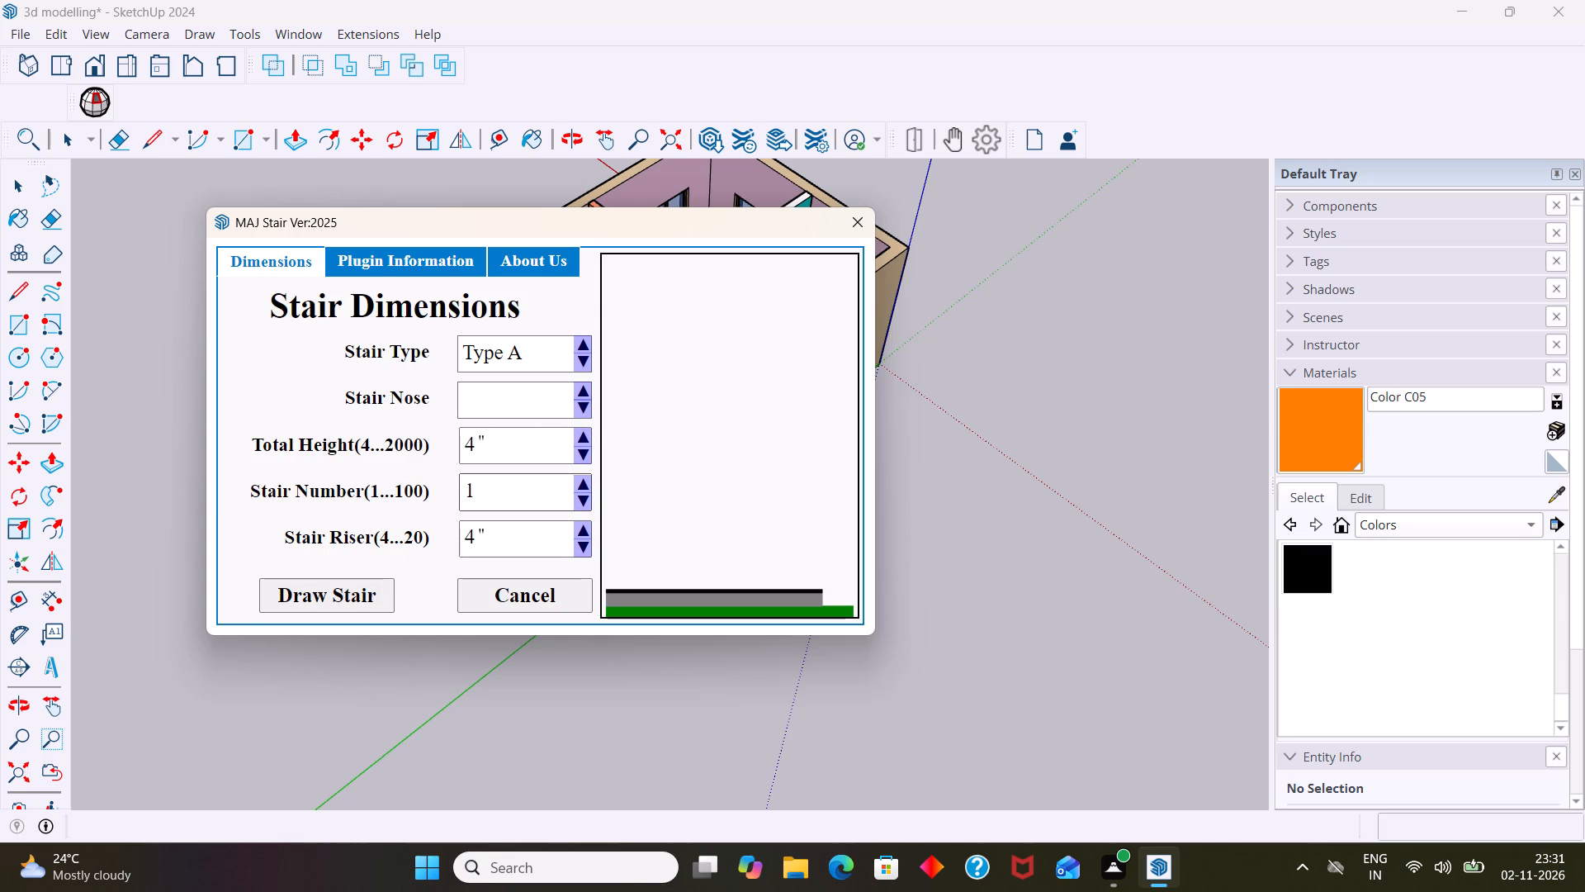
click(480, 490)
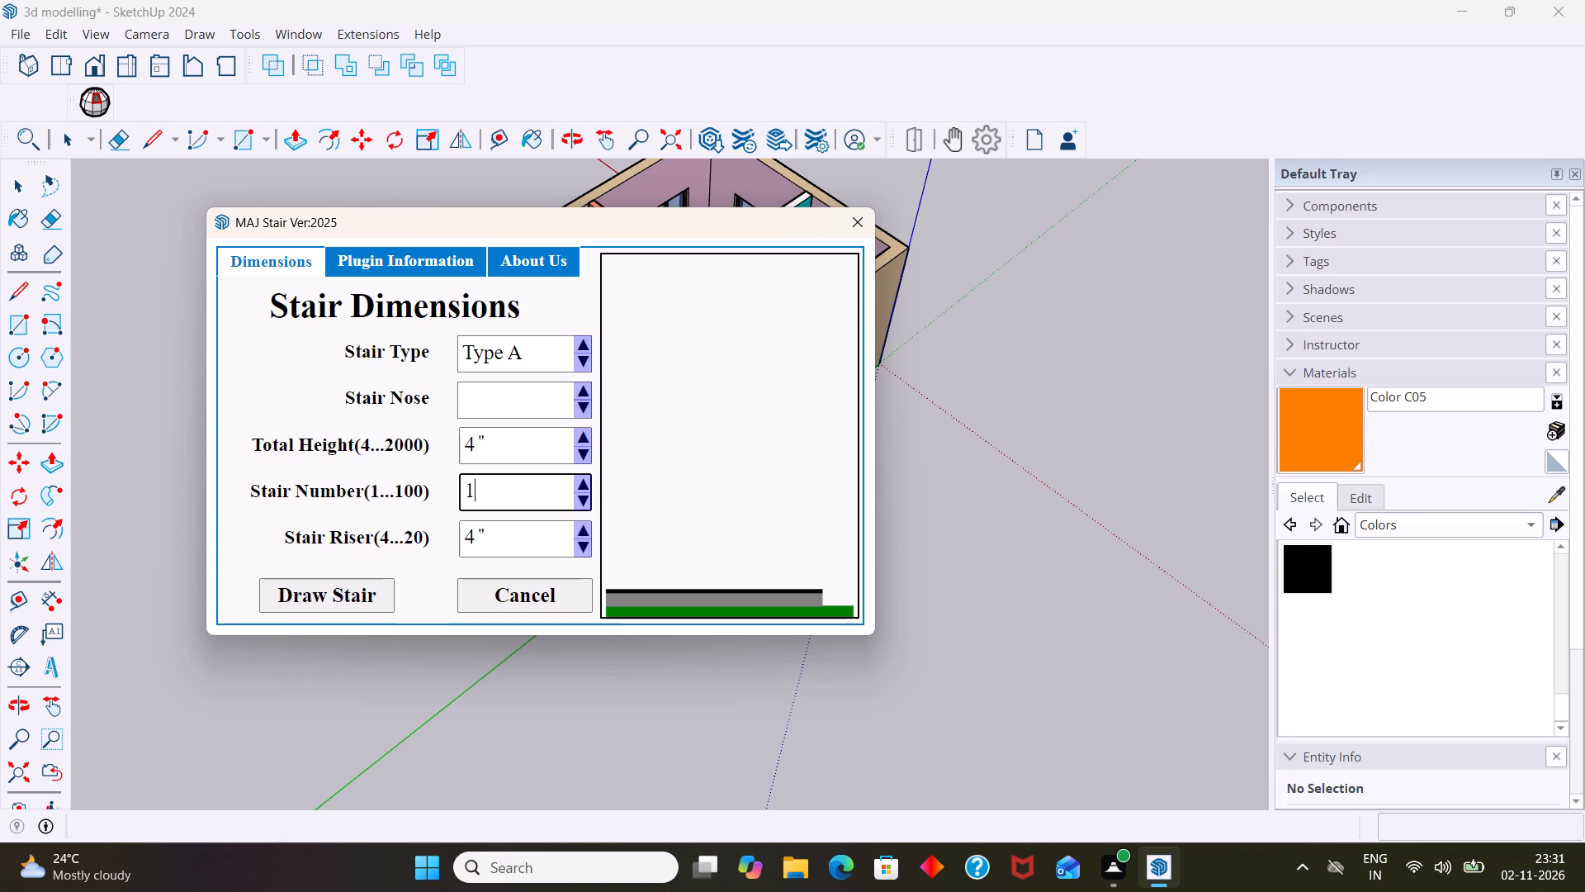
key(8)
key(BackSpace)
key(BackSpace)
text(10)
Replace the stair's total height, trying 10' and then setting it to 100 inches.
click(492, 444)
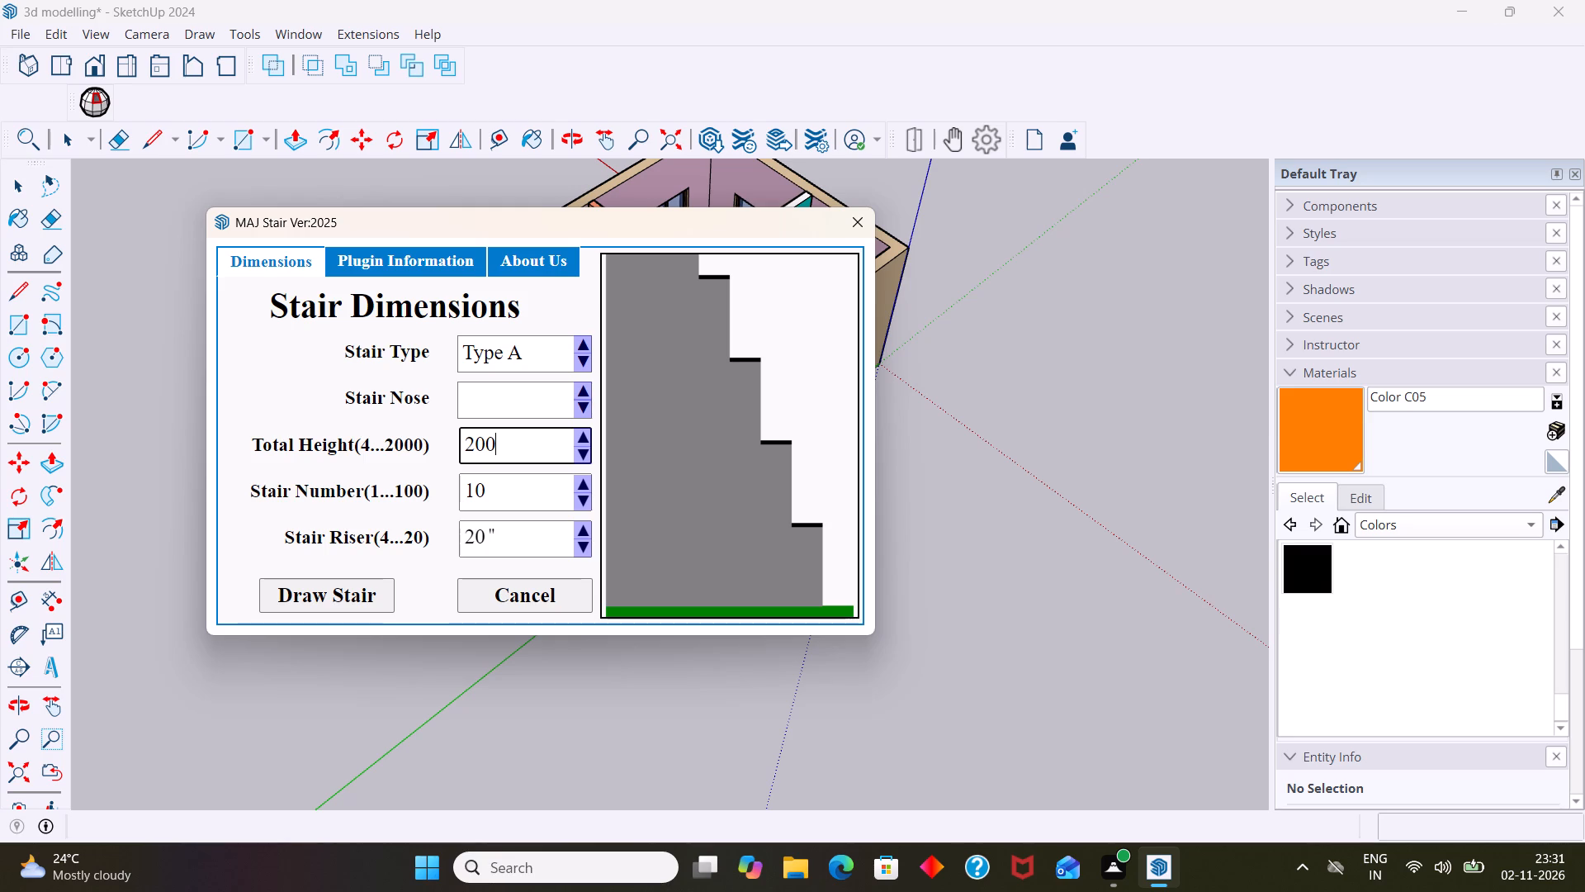
click(504, 448)
key(BackSpace)
key(BackSpace)
key(BackSpace)
text(10')
key(shift+quotedbl)
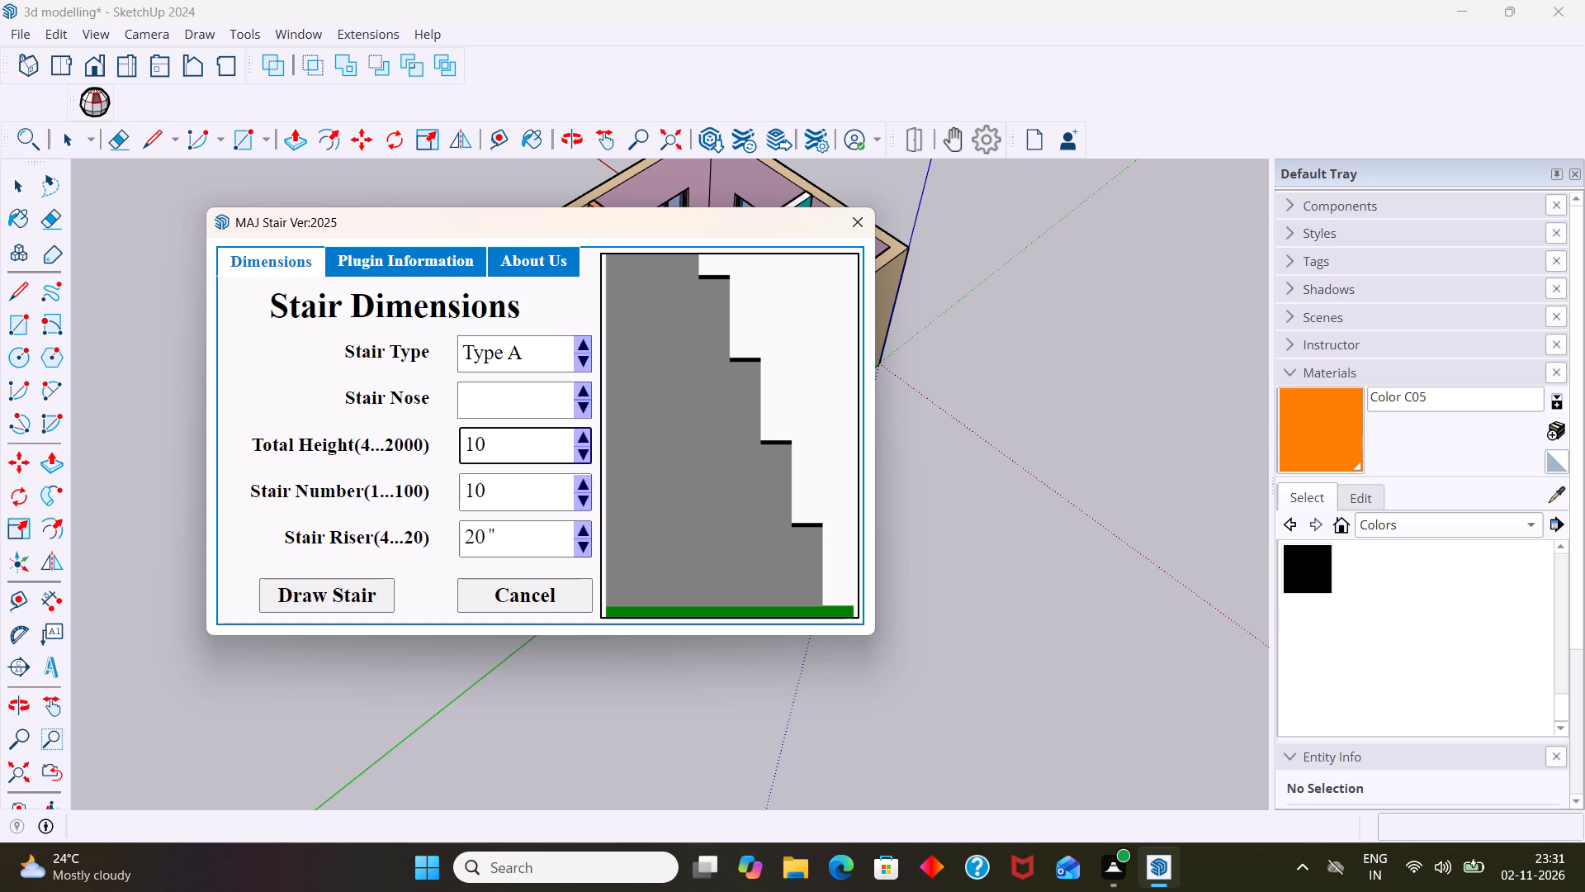
click(501, 449)
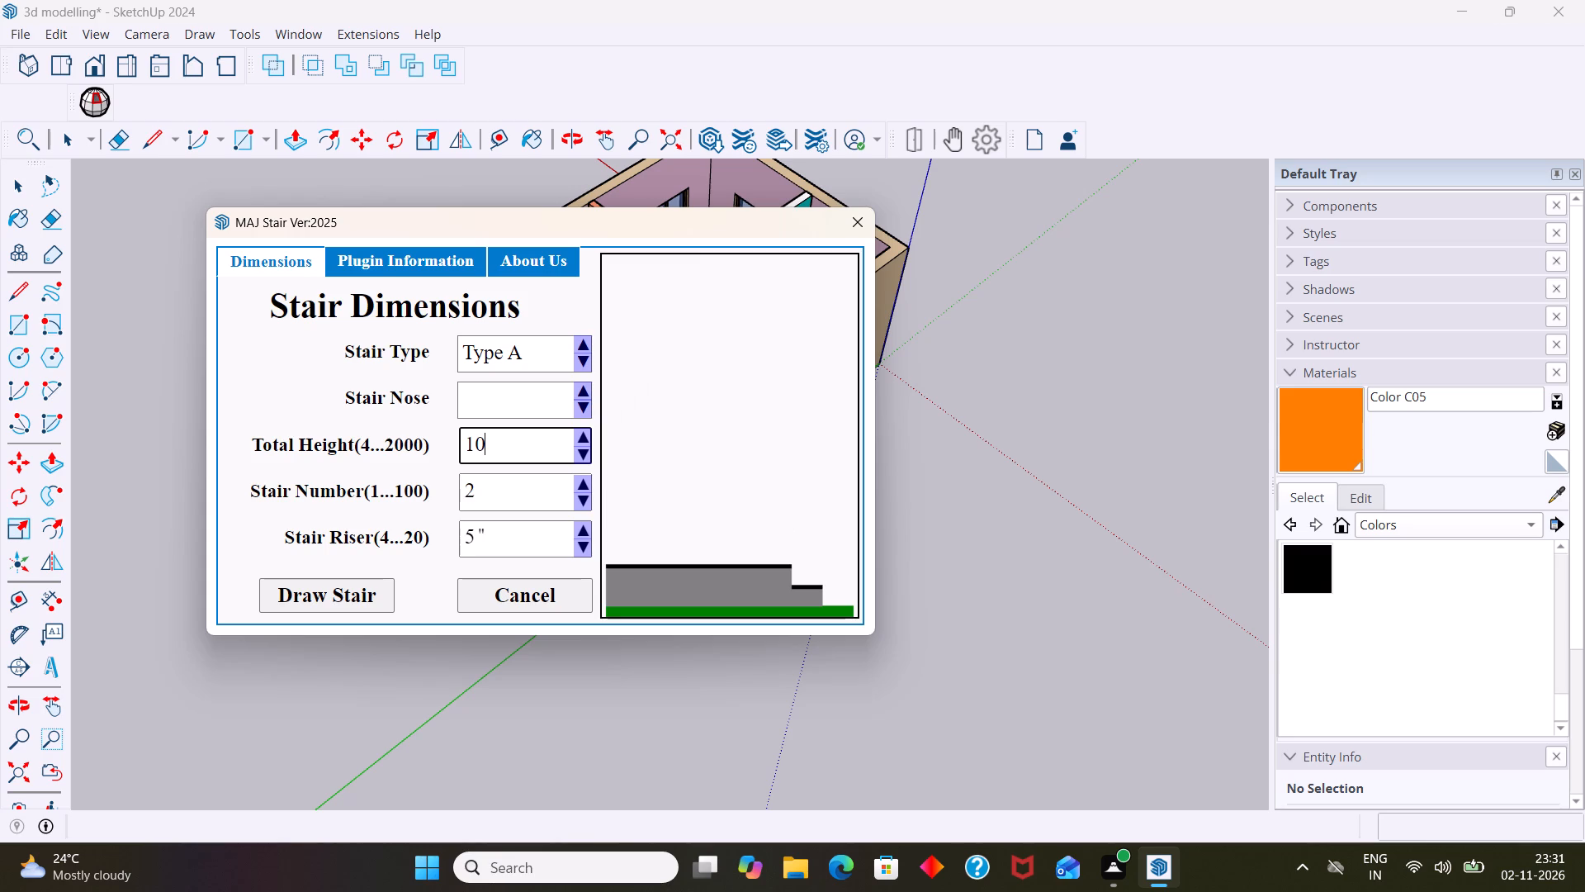
click(501, 449)
key(0)
Set the stair riser to 7 inches and the stair nose to YES, and apply the settings to start drawing.
click(497, 543)
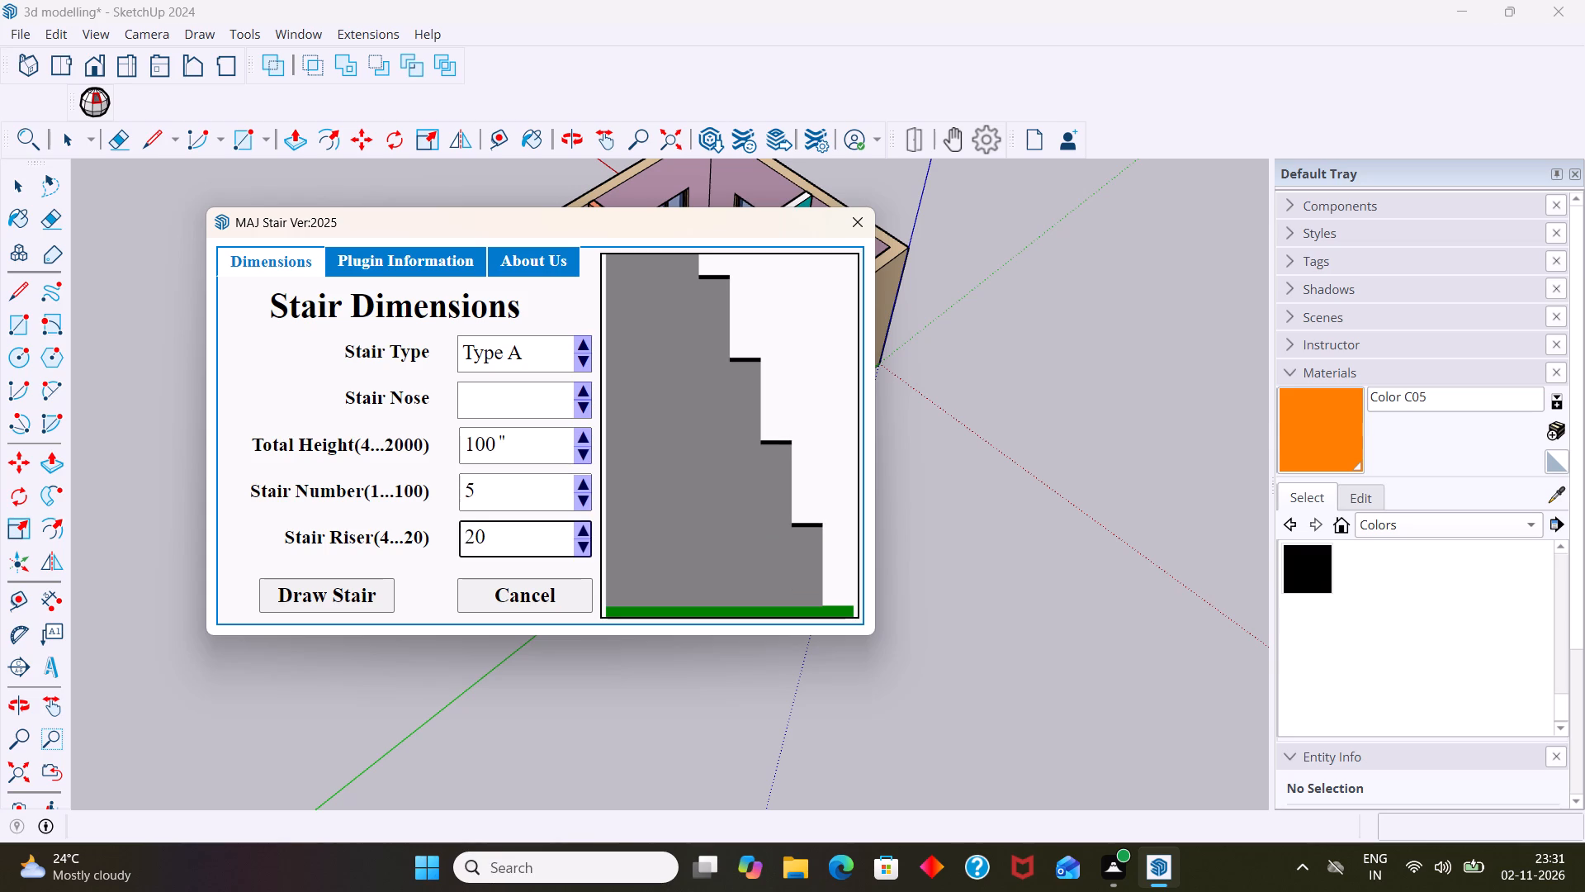
key(BackSpace)
key(BackSpace)
key(7)
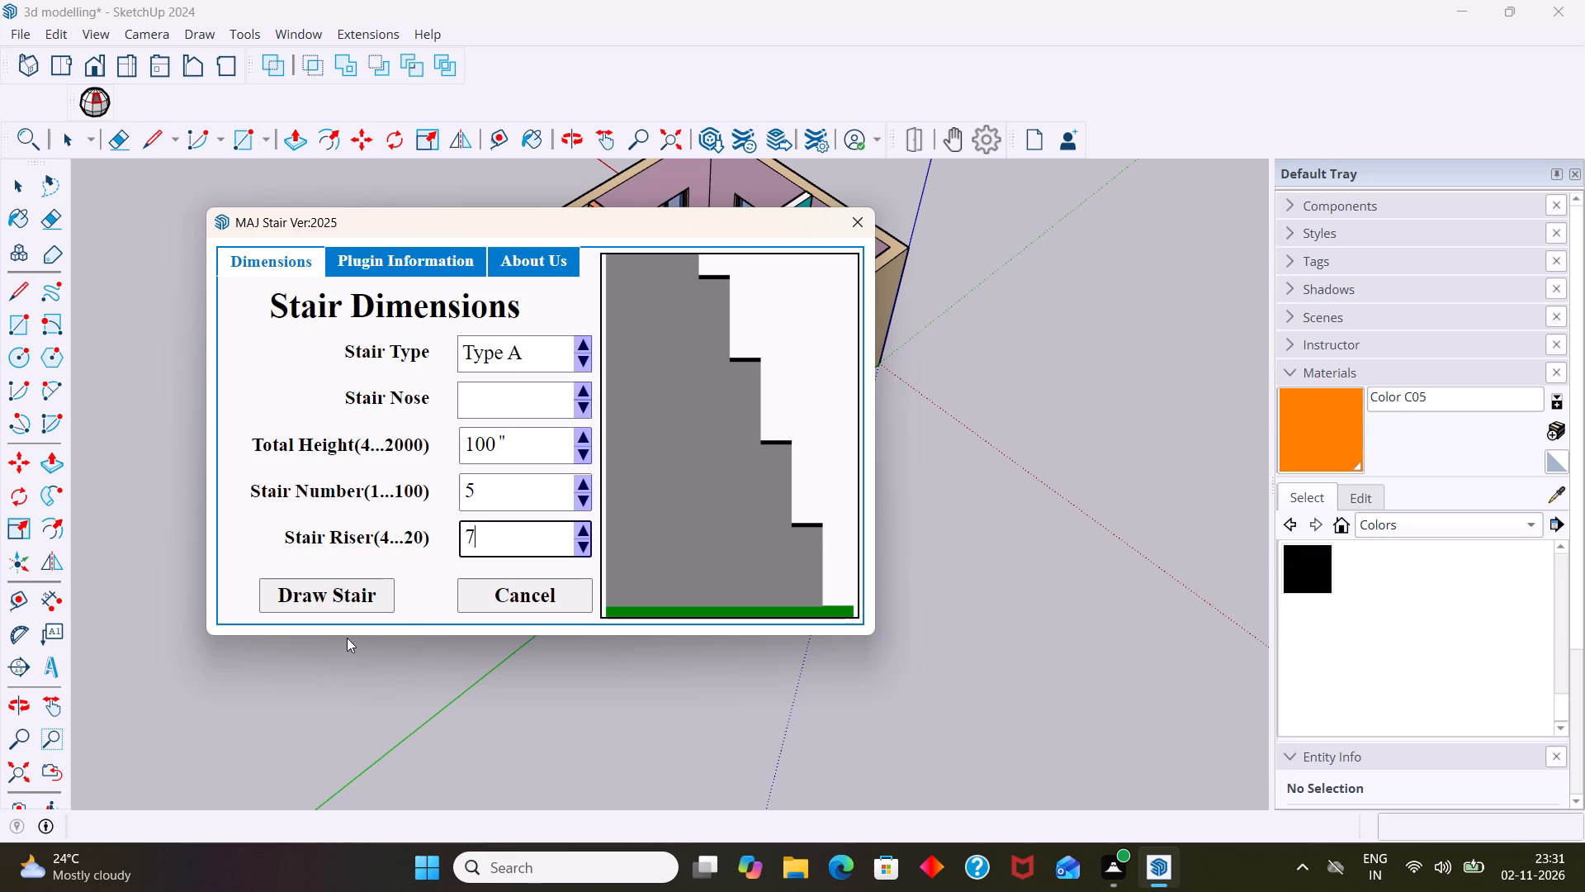
click(338, 600)
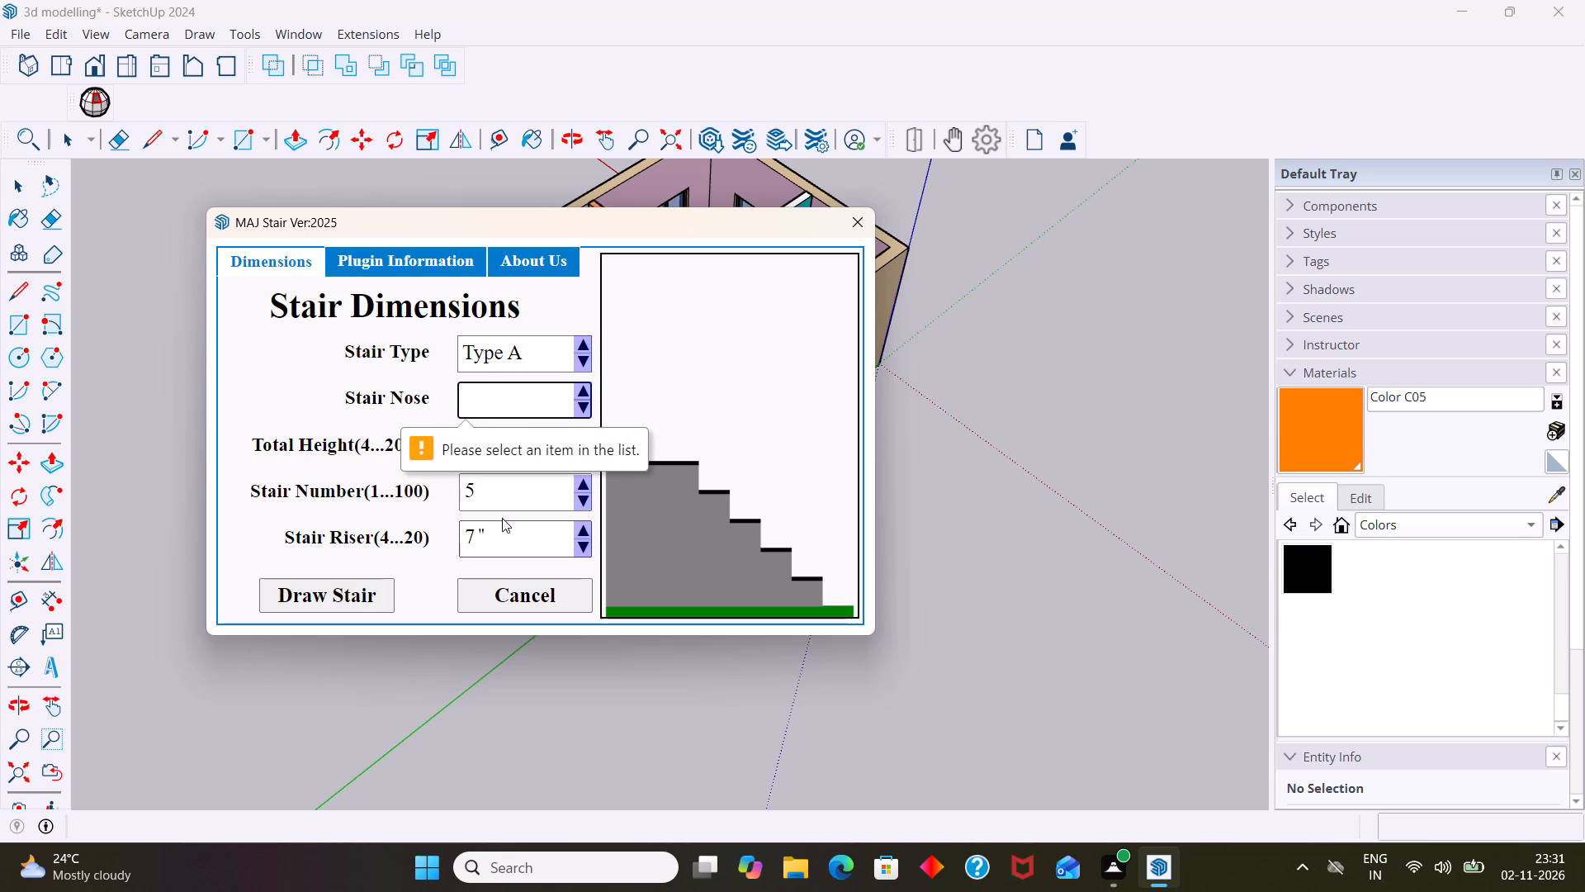
click(490, 400)
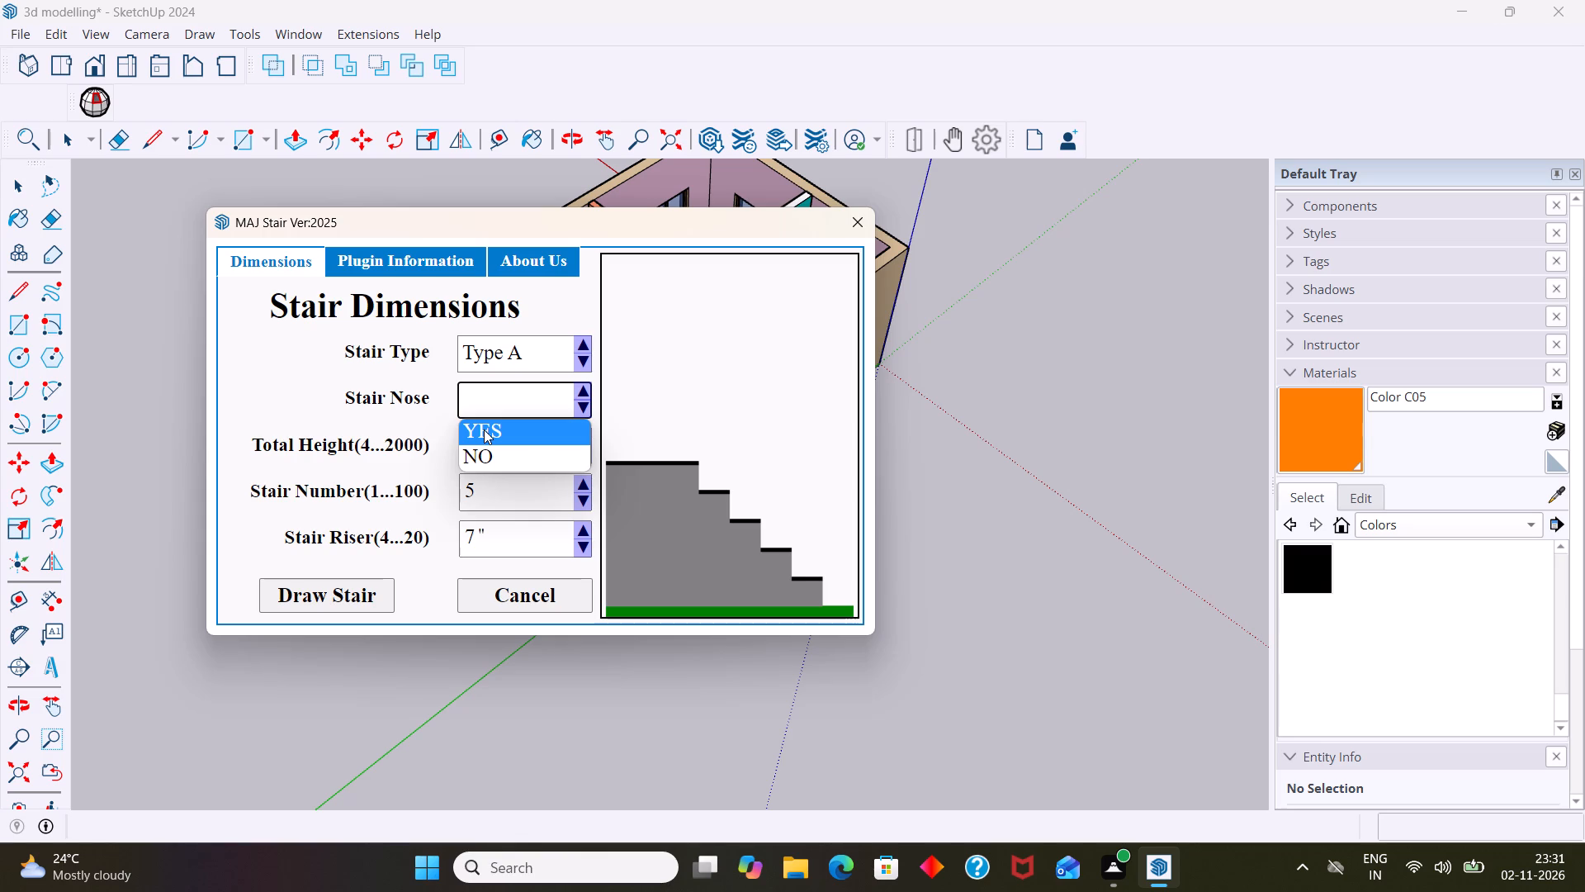
click(484, 429)
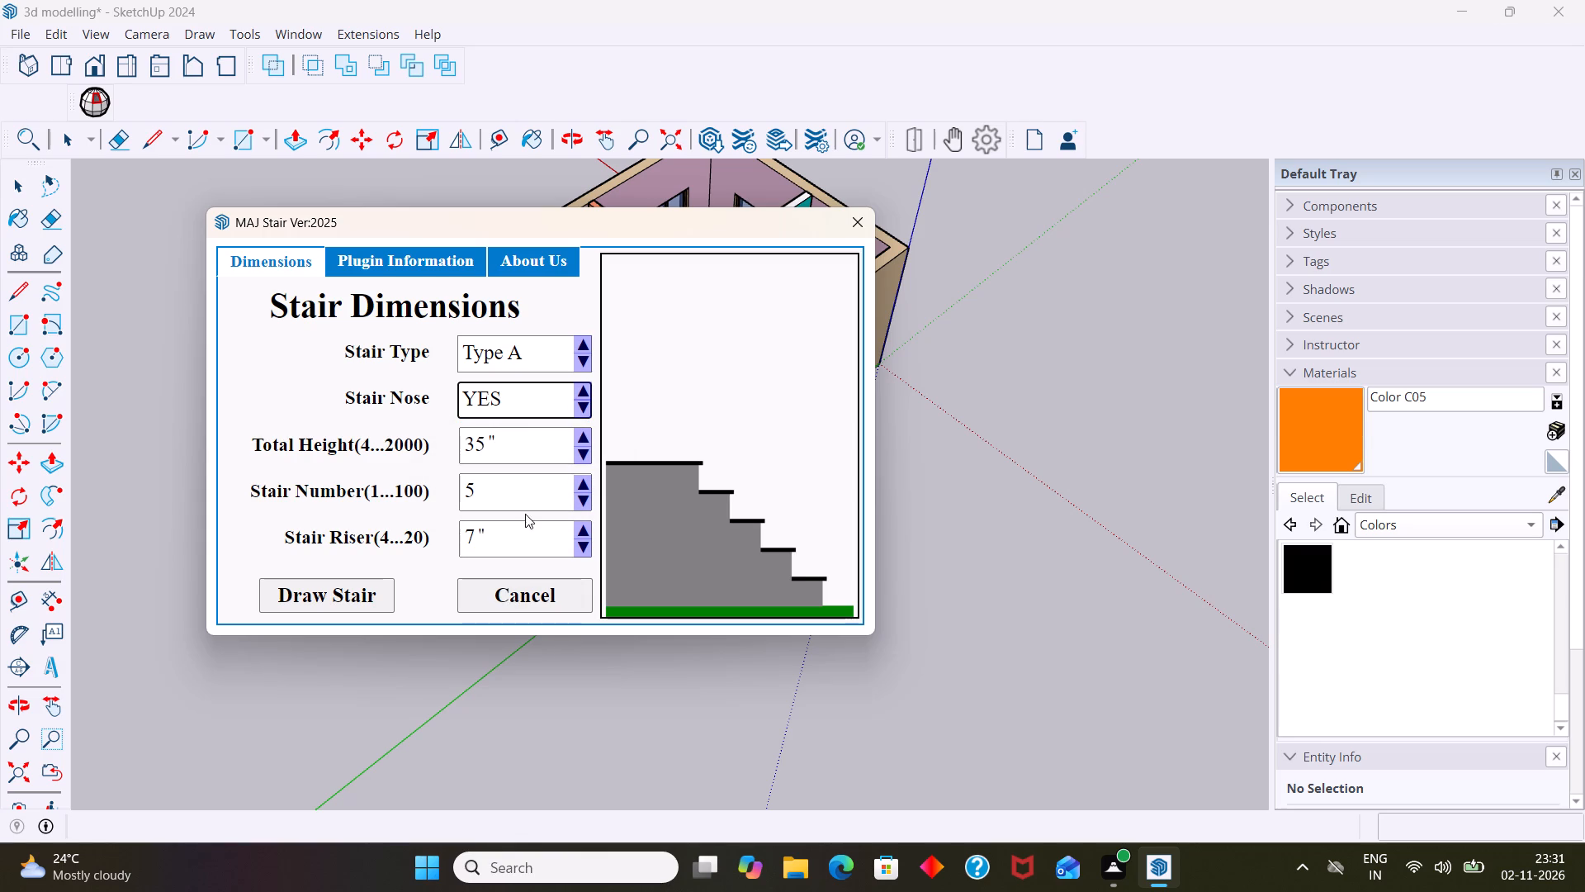
click(362, 595)
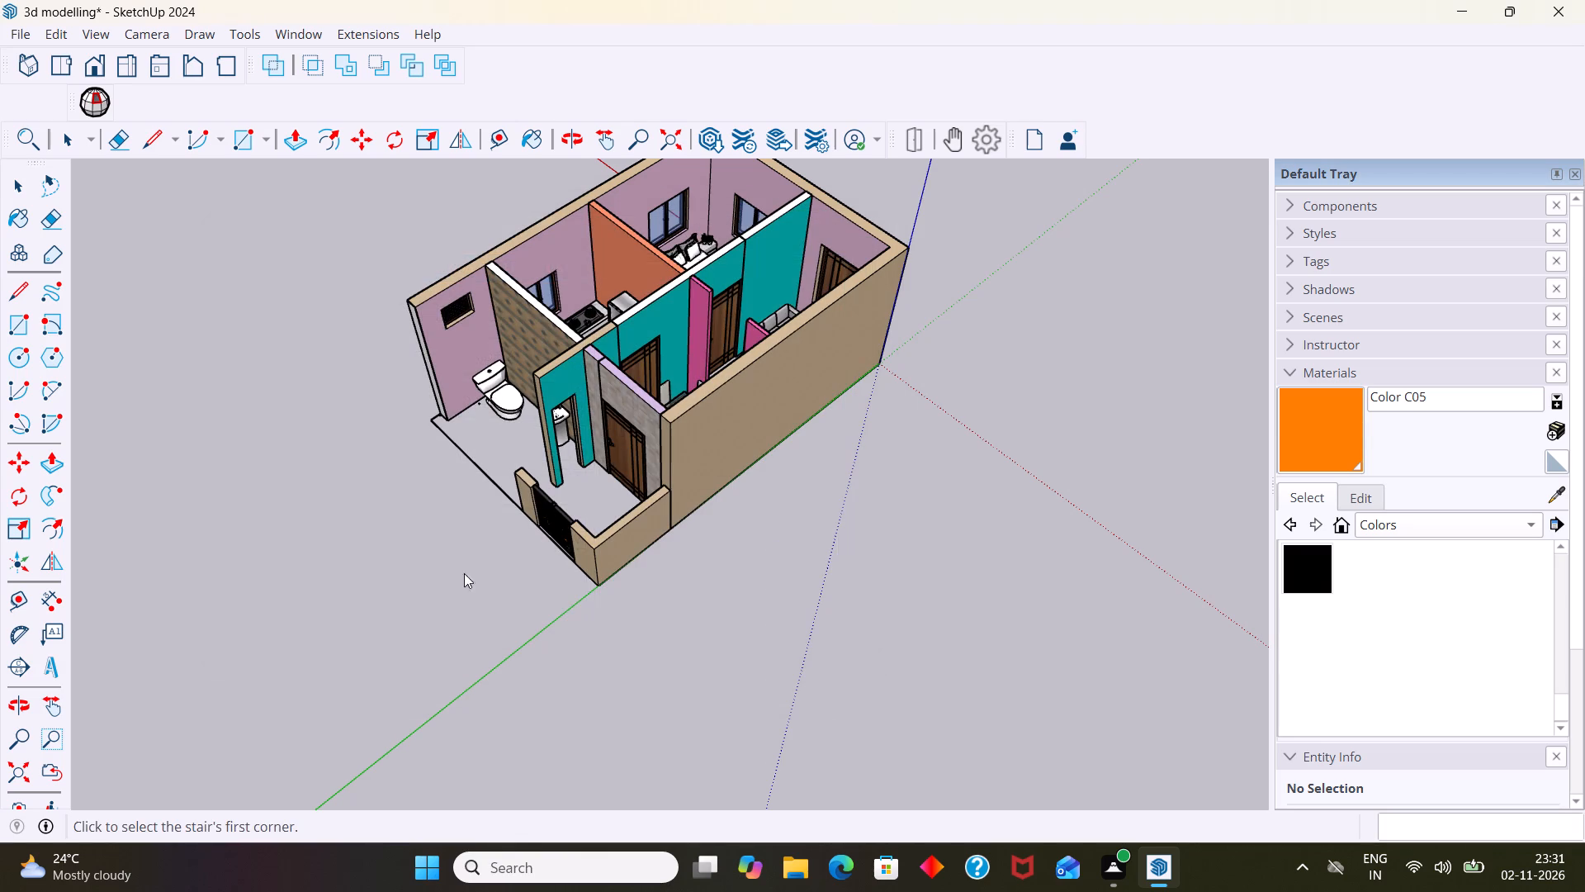
Draw the stair's entrance edge on the open ground beside the house's long side wall and run the first flight about 22 ft away from it.
click(739, 600)
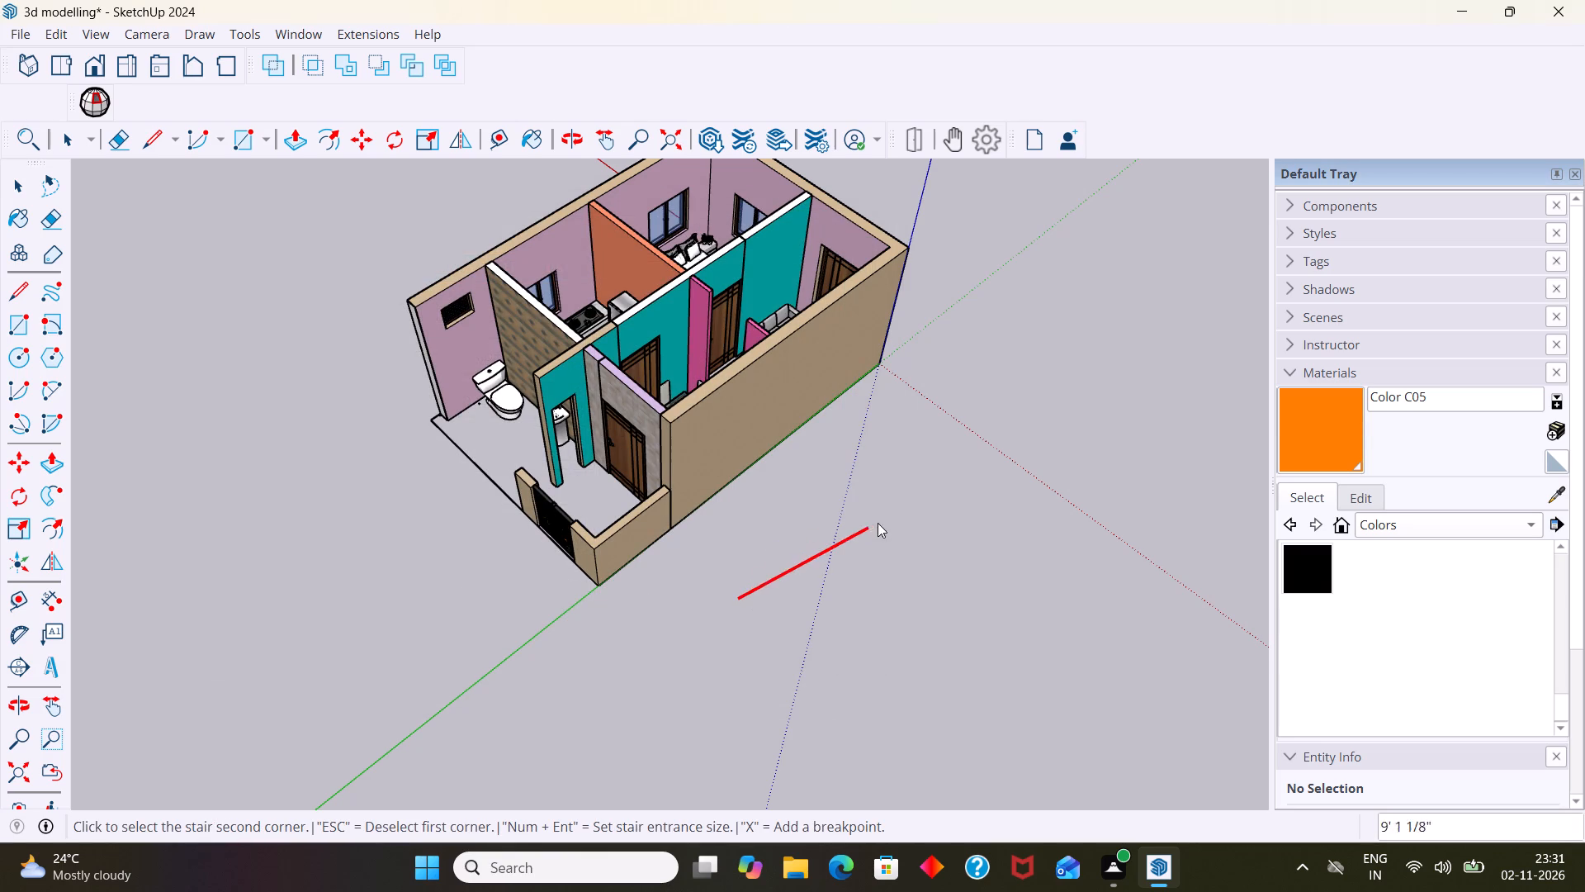
click(873, 486)
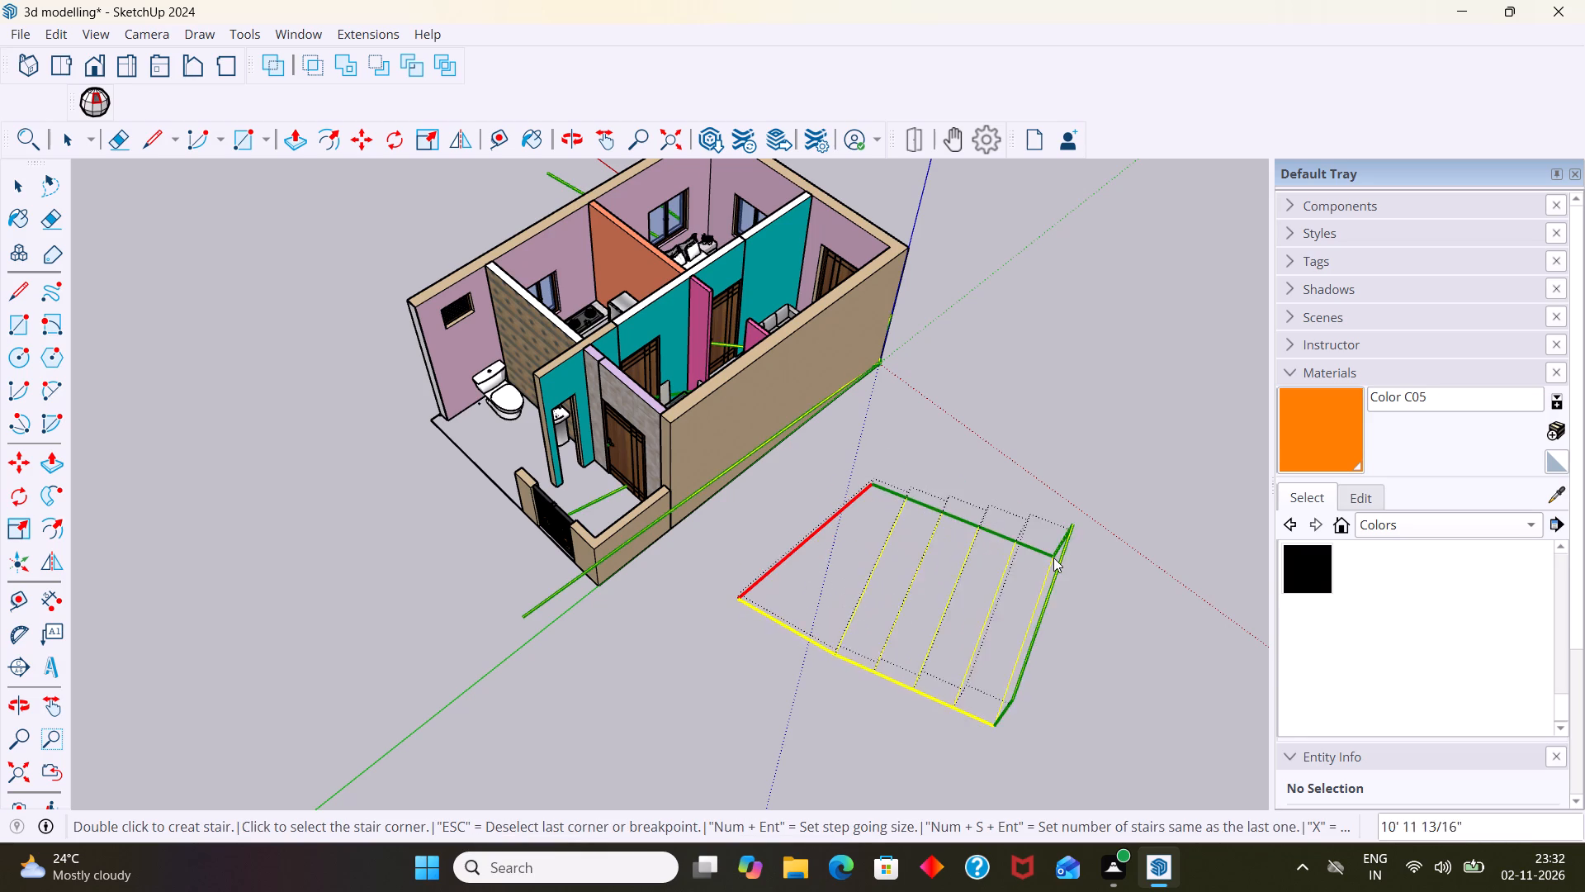
scroll(1048, 553, down, 2)
middle_drag(1047, 552, 1138, 481)
scroll(1035, 579, down, 1)
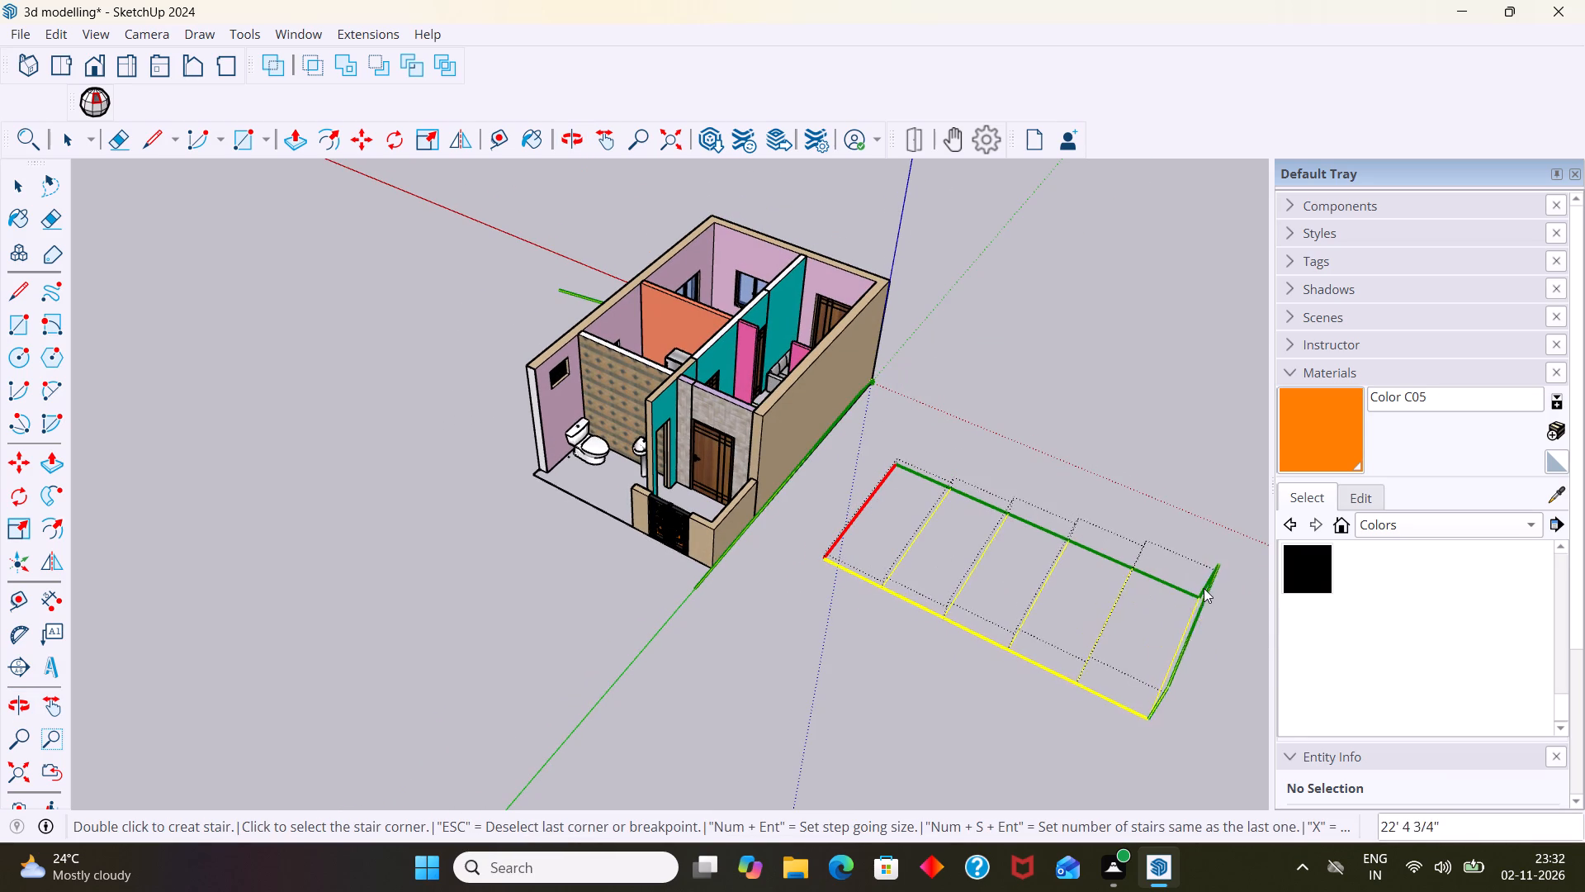
click(1190, 585)
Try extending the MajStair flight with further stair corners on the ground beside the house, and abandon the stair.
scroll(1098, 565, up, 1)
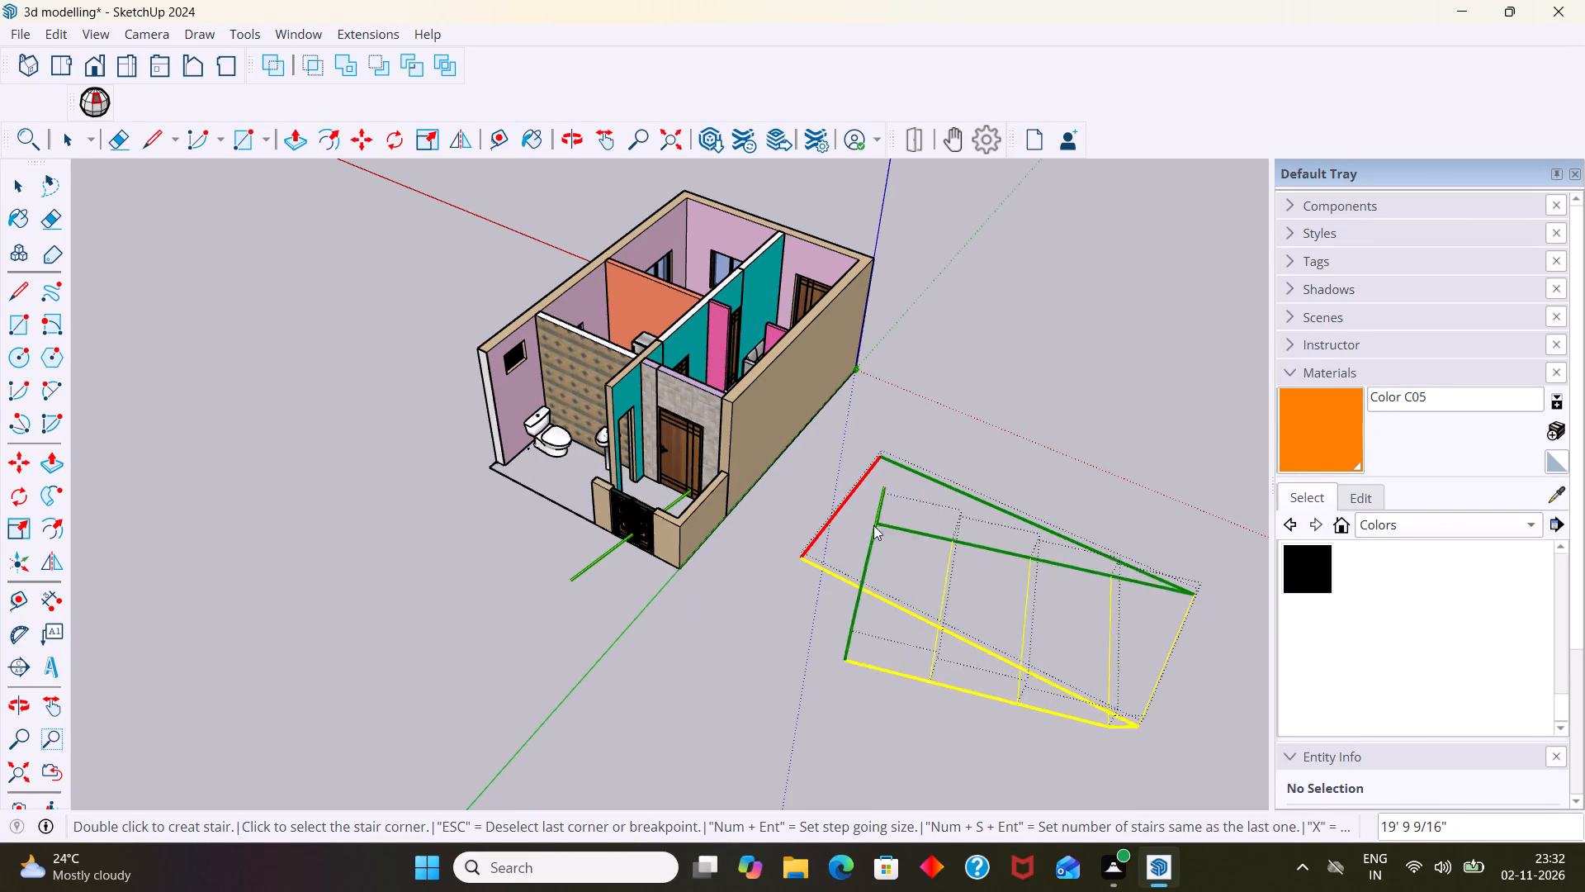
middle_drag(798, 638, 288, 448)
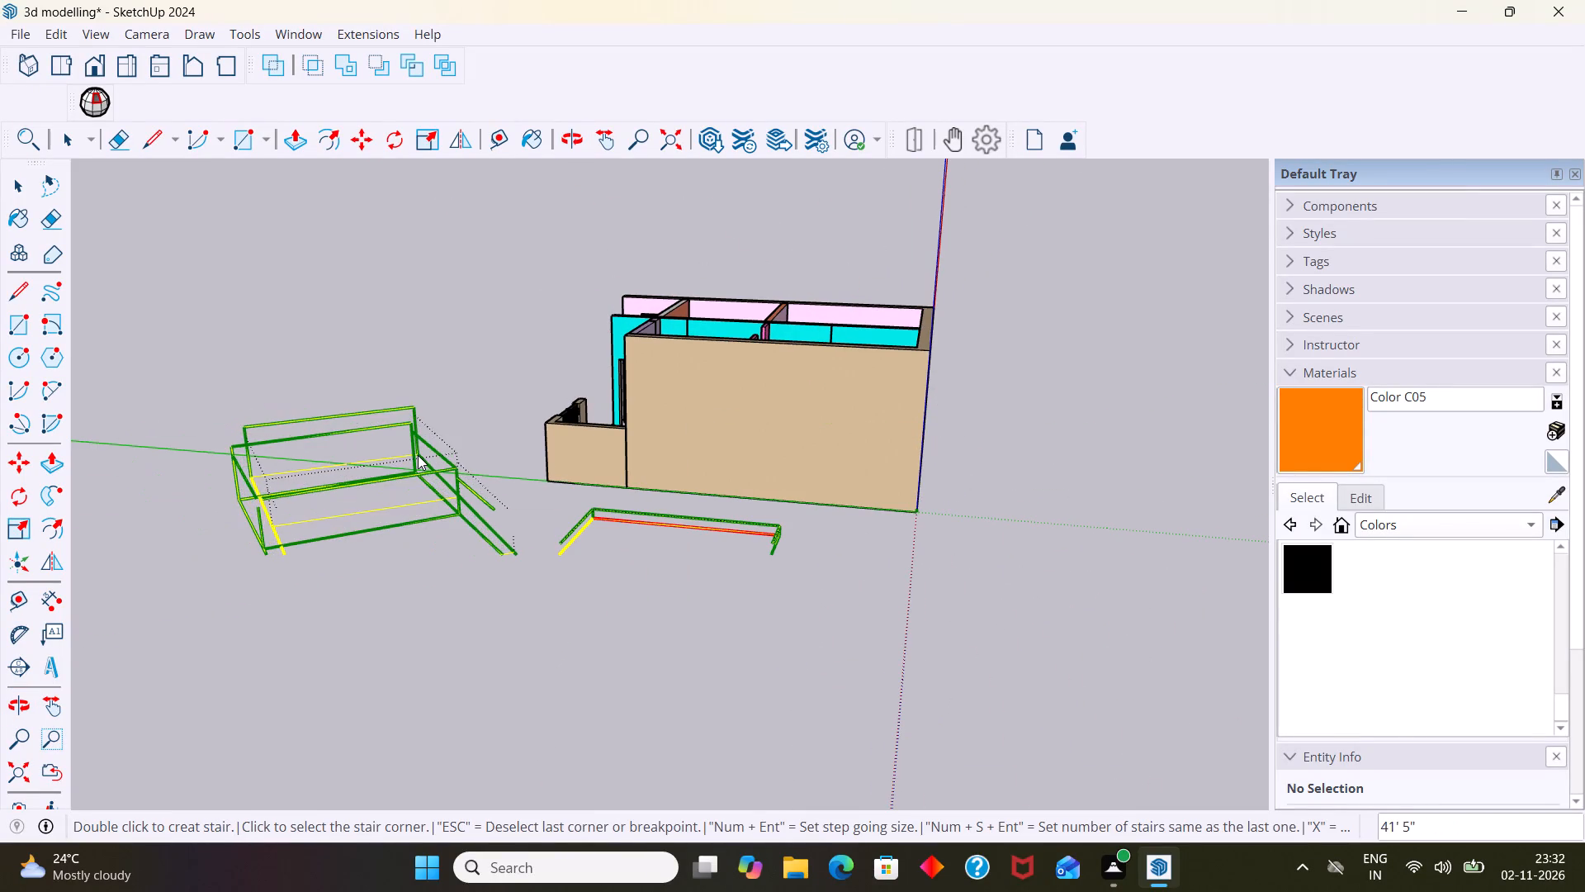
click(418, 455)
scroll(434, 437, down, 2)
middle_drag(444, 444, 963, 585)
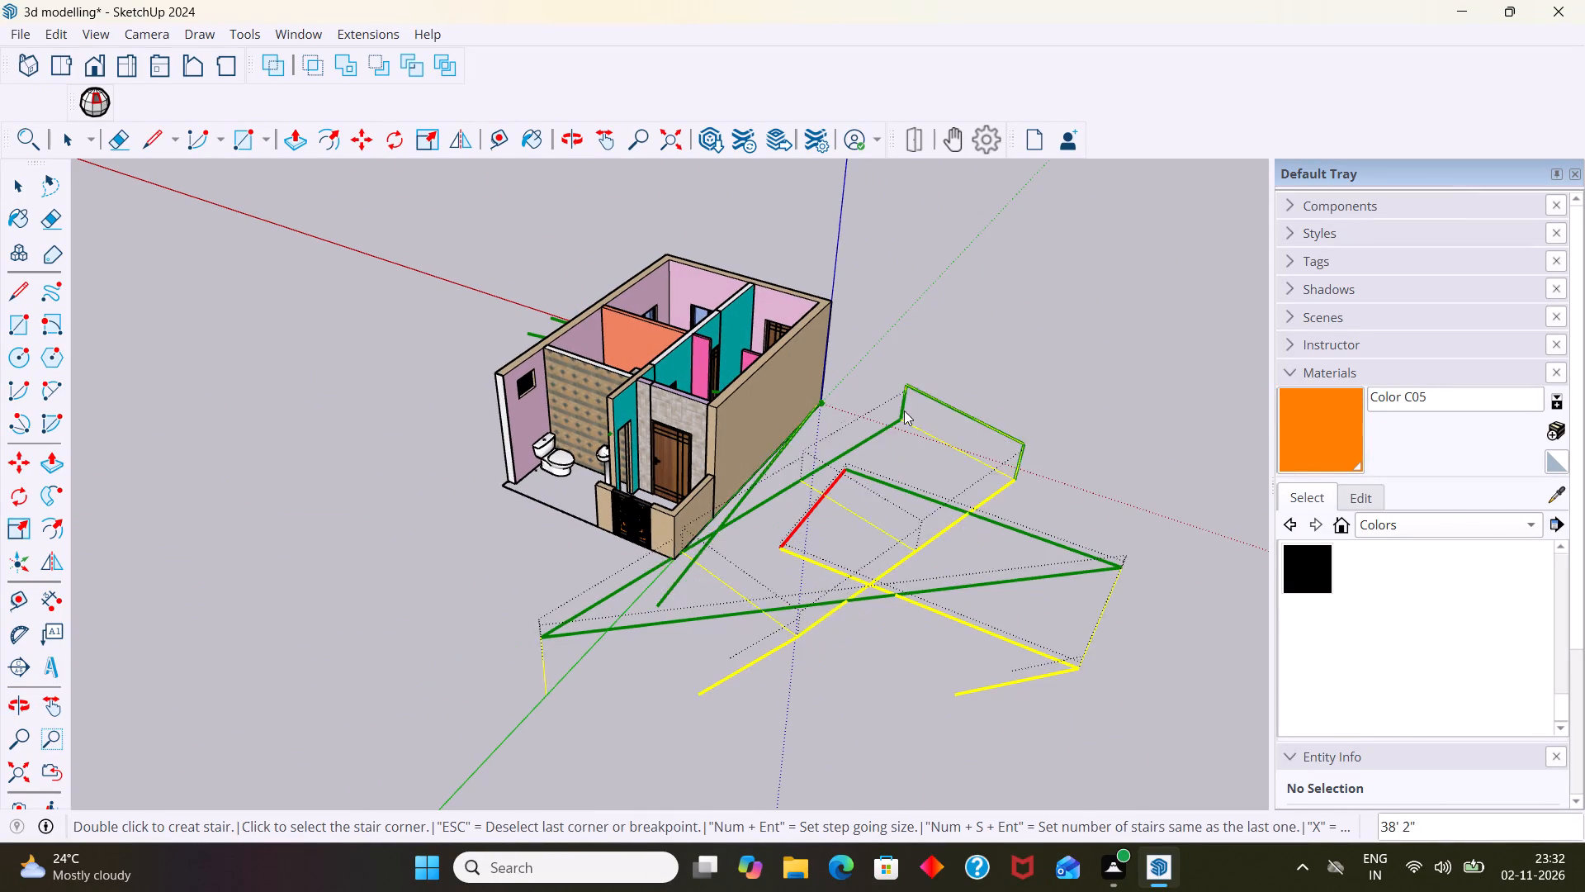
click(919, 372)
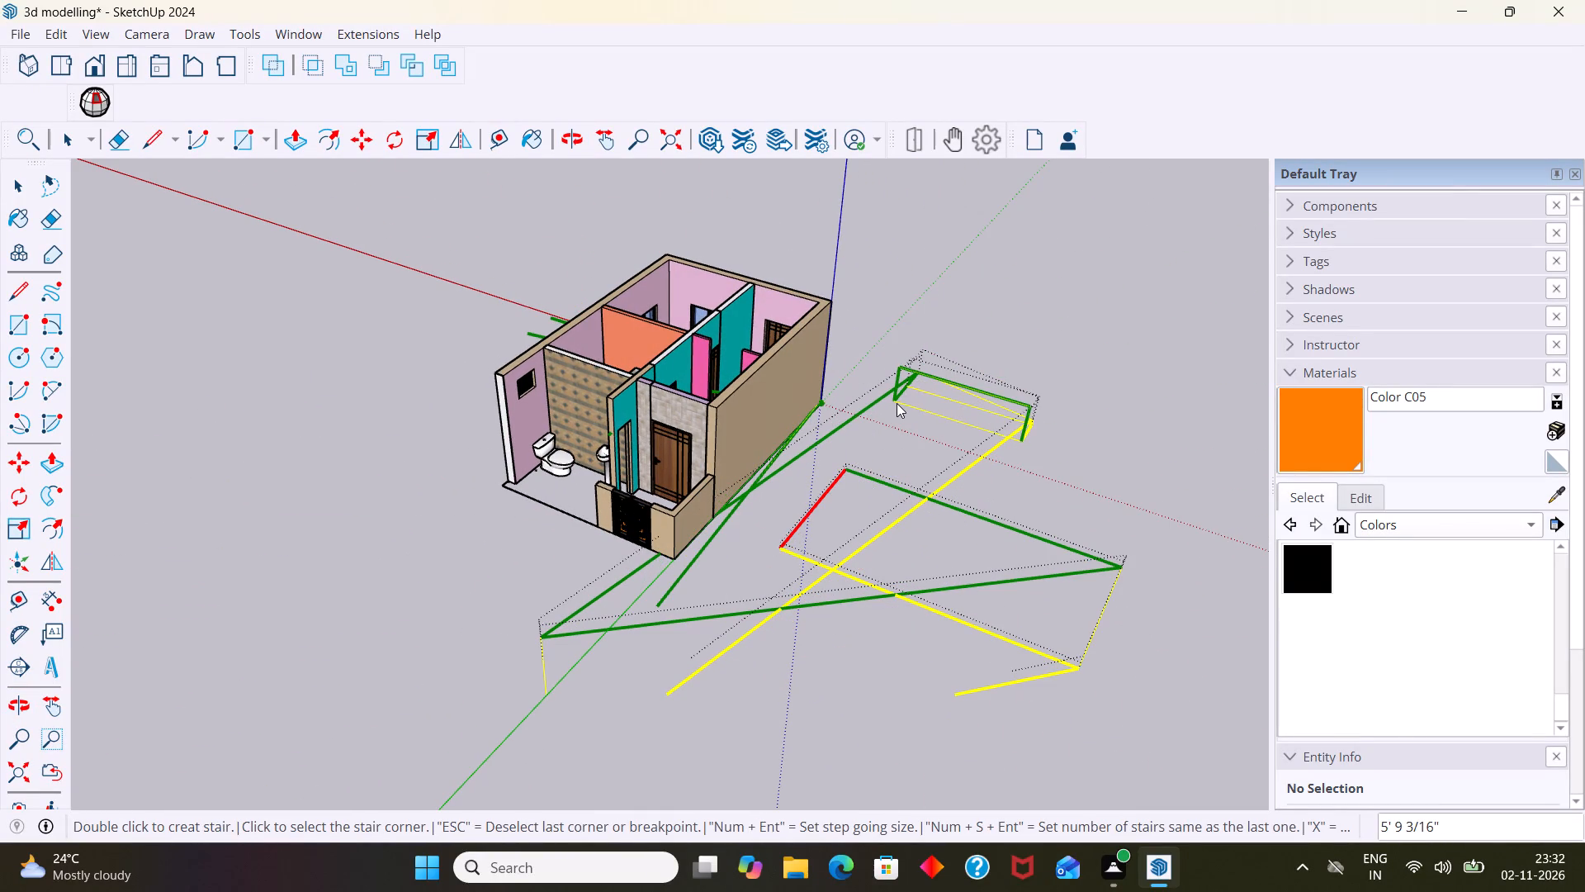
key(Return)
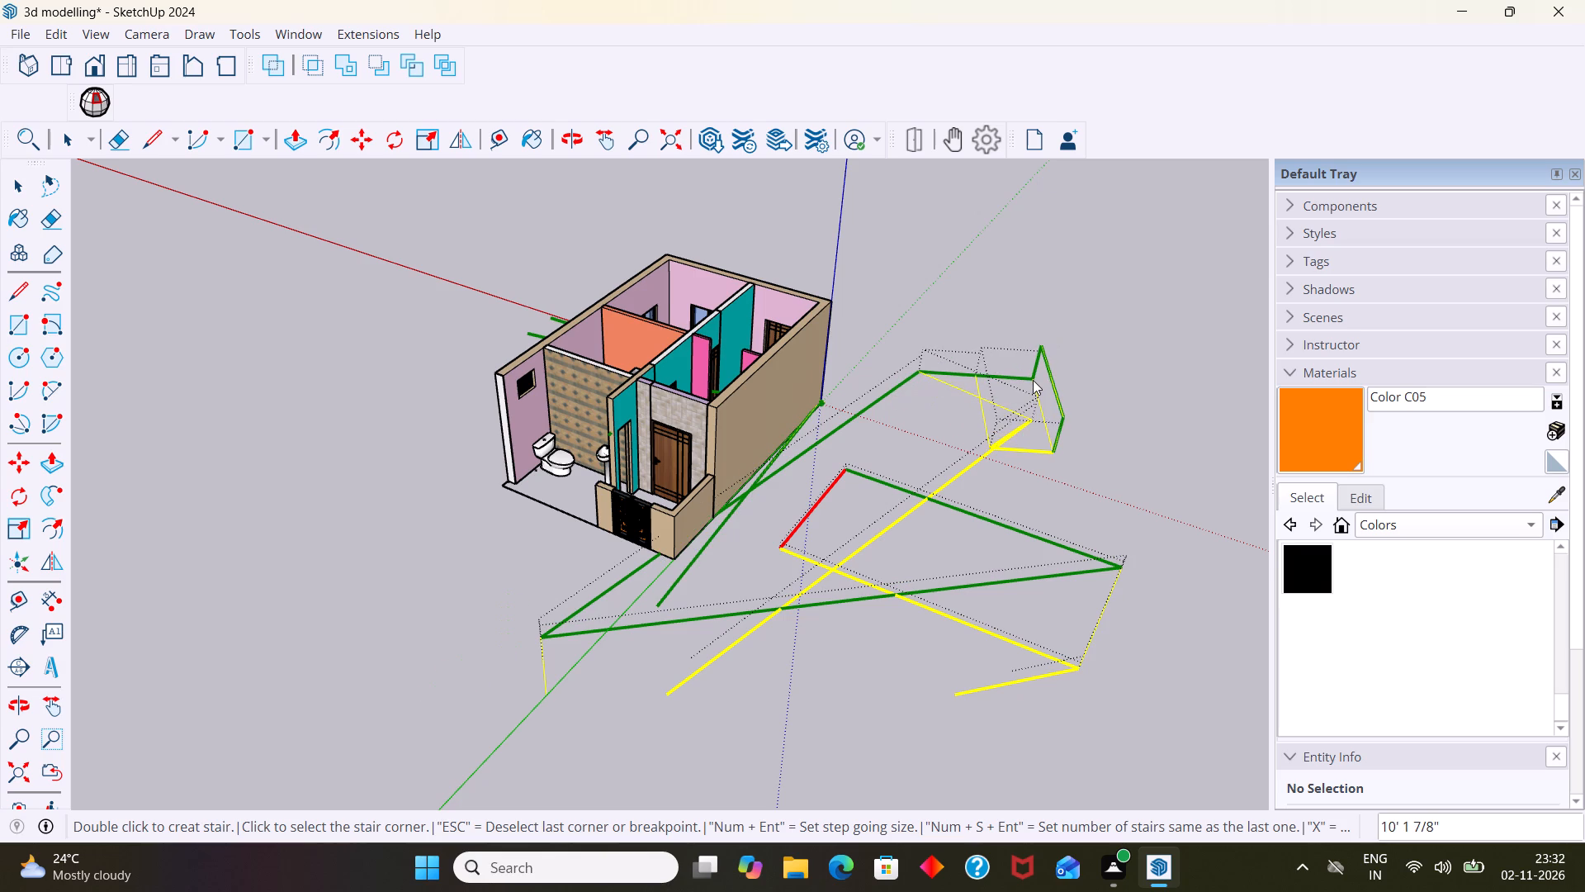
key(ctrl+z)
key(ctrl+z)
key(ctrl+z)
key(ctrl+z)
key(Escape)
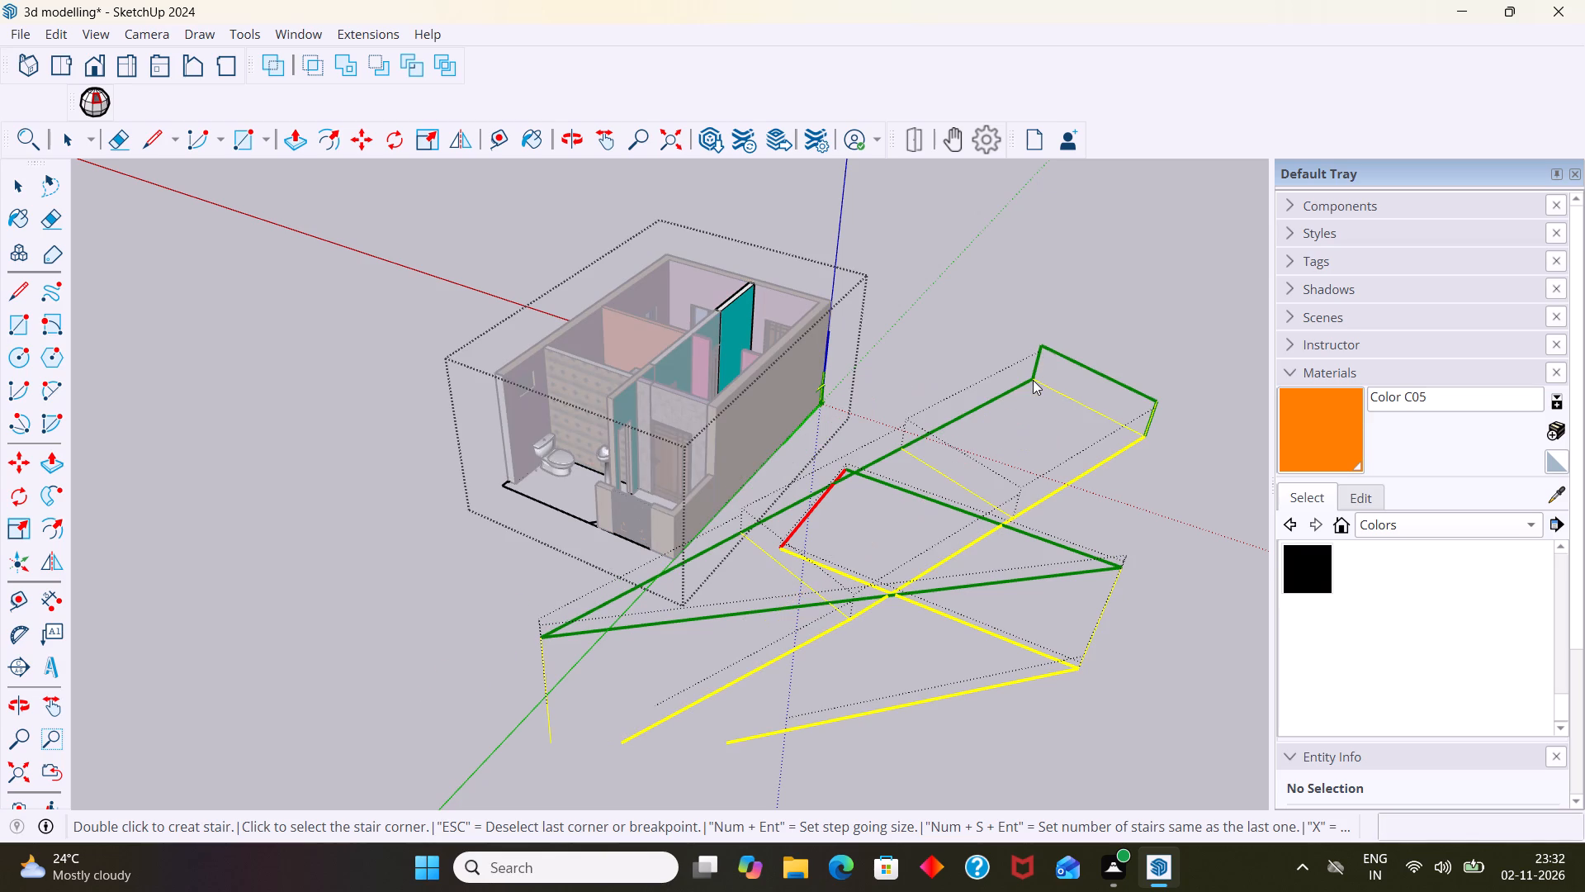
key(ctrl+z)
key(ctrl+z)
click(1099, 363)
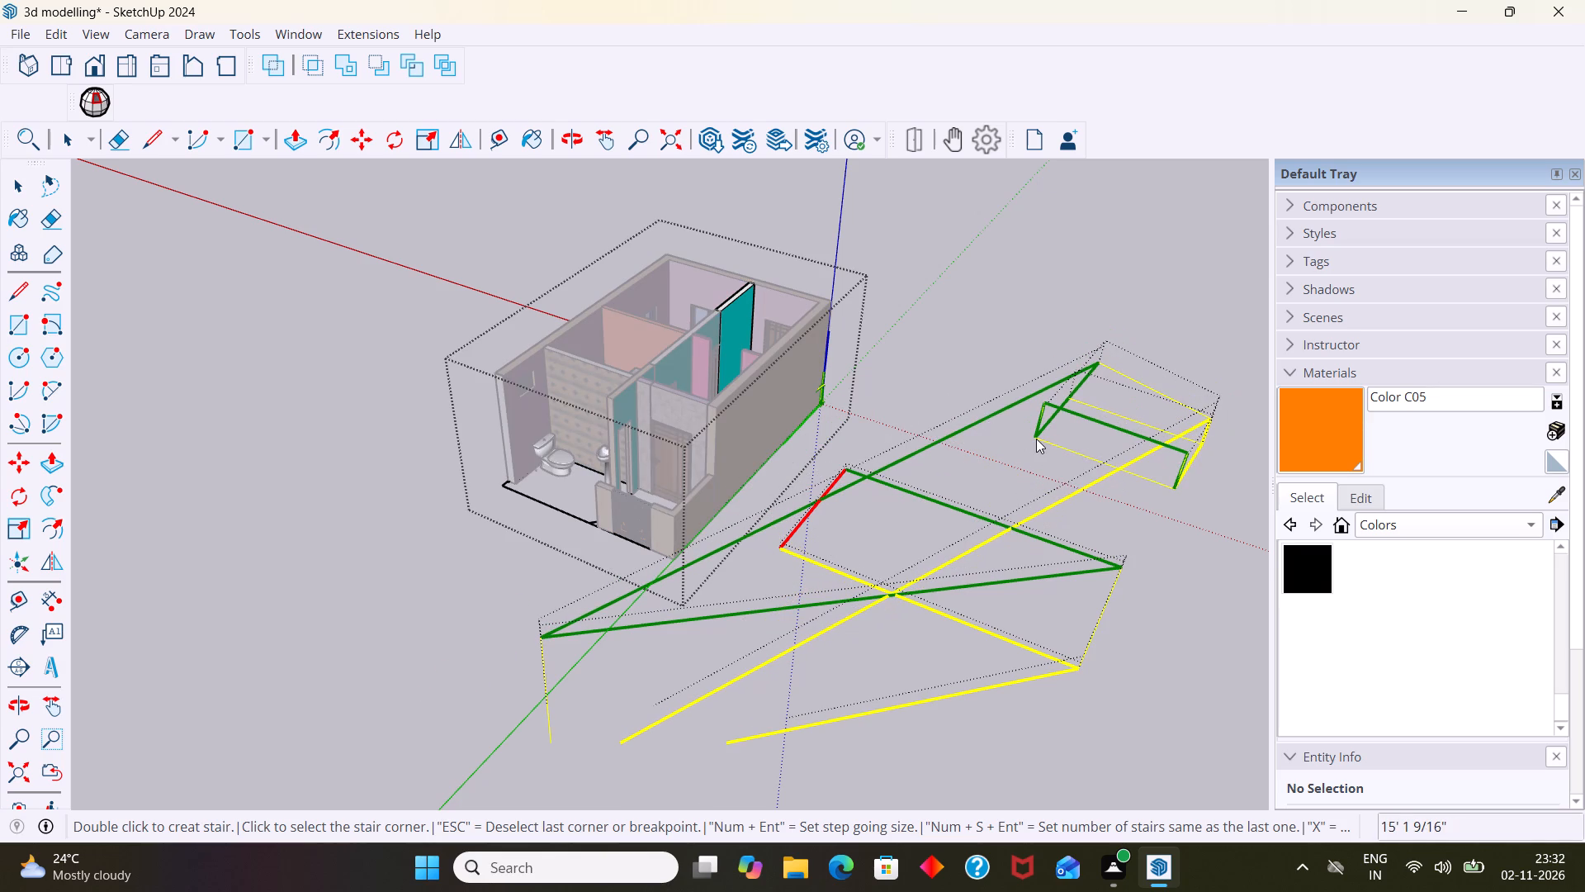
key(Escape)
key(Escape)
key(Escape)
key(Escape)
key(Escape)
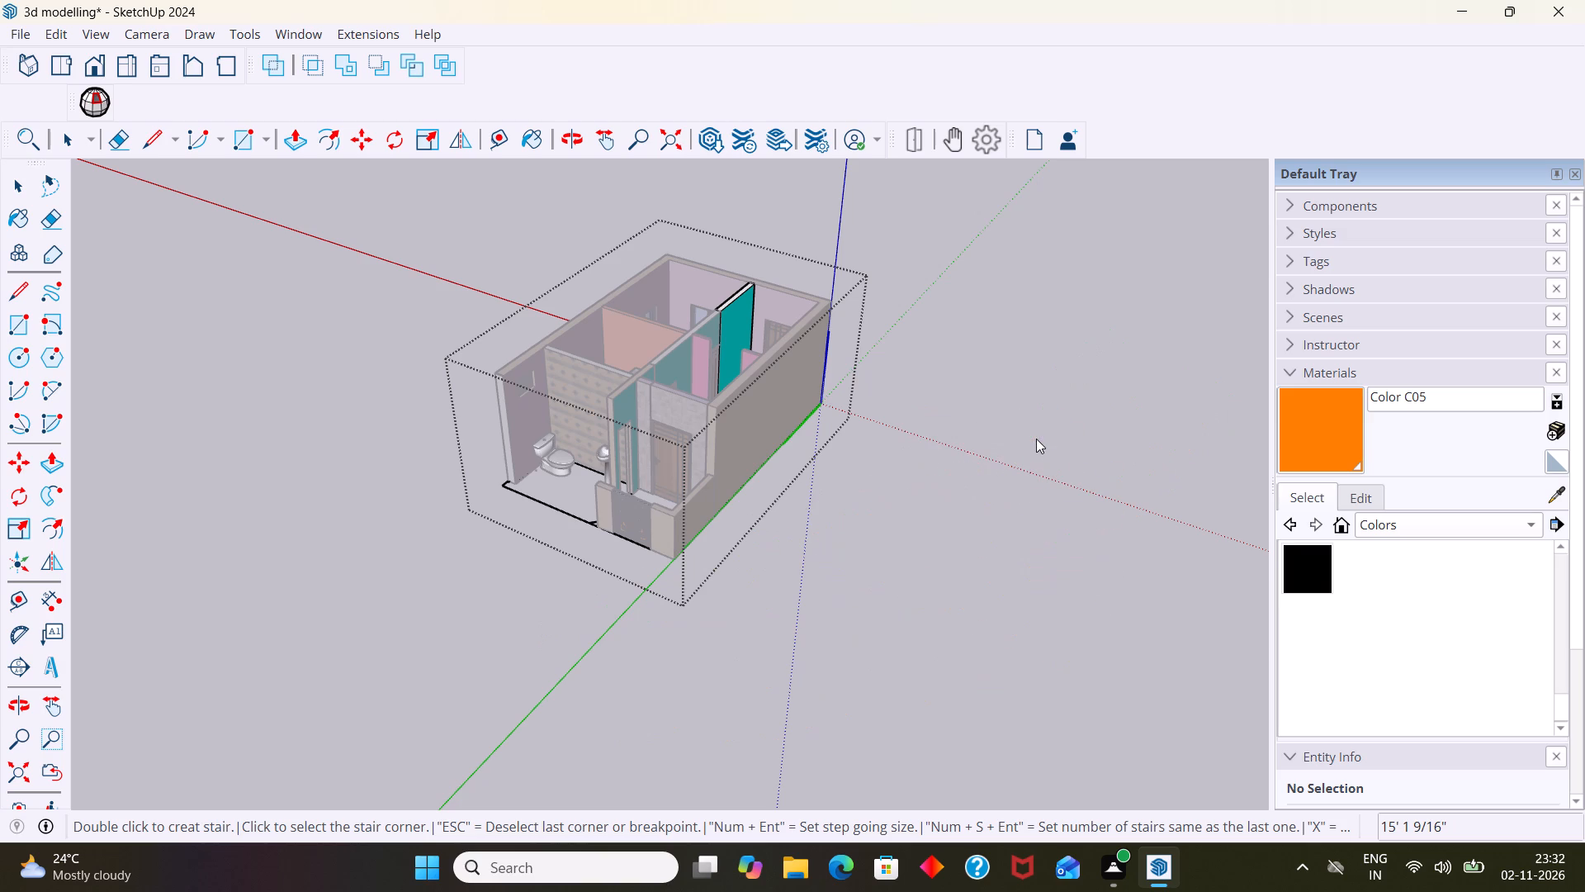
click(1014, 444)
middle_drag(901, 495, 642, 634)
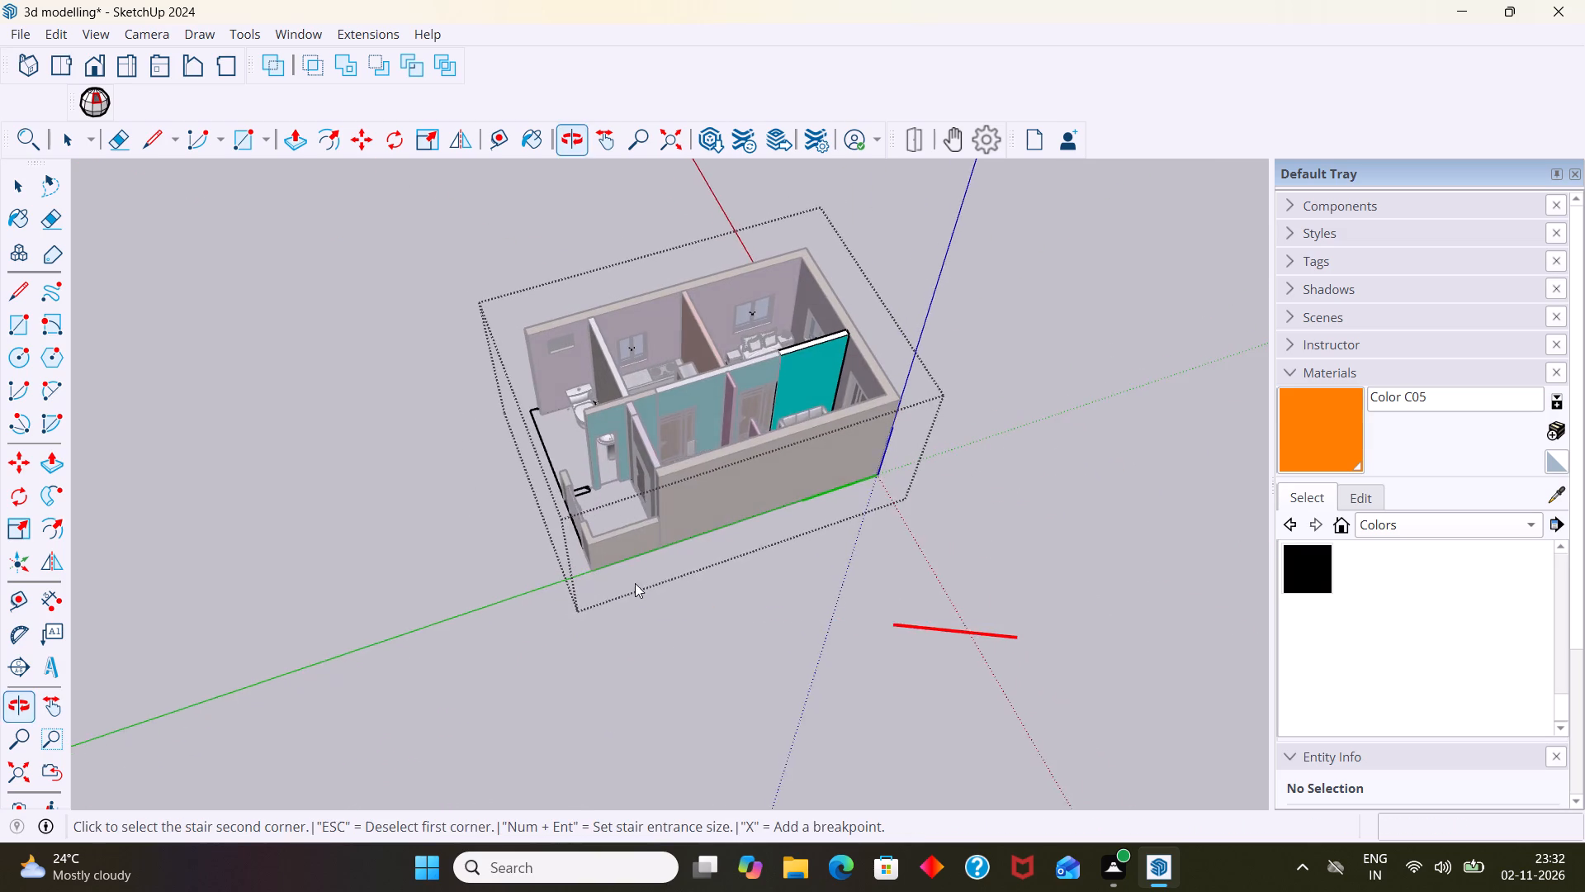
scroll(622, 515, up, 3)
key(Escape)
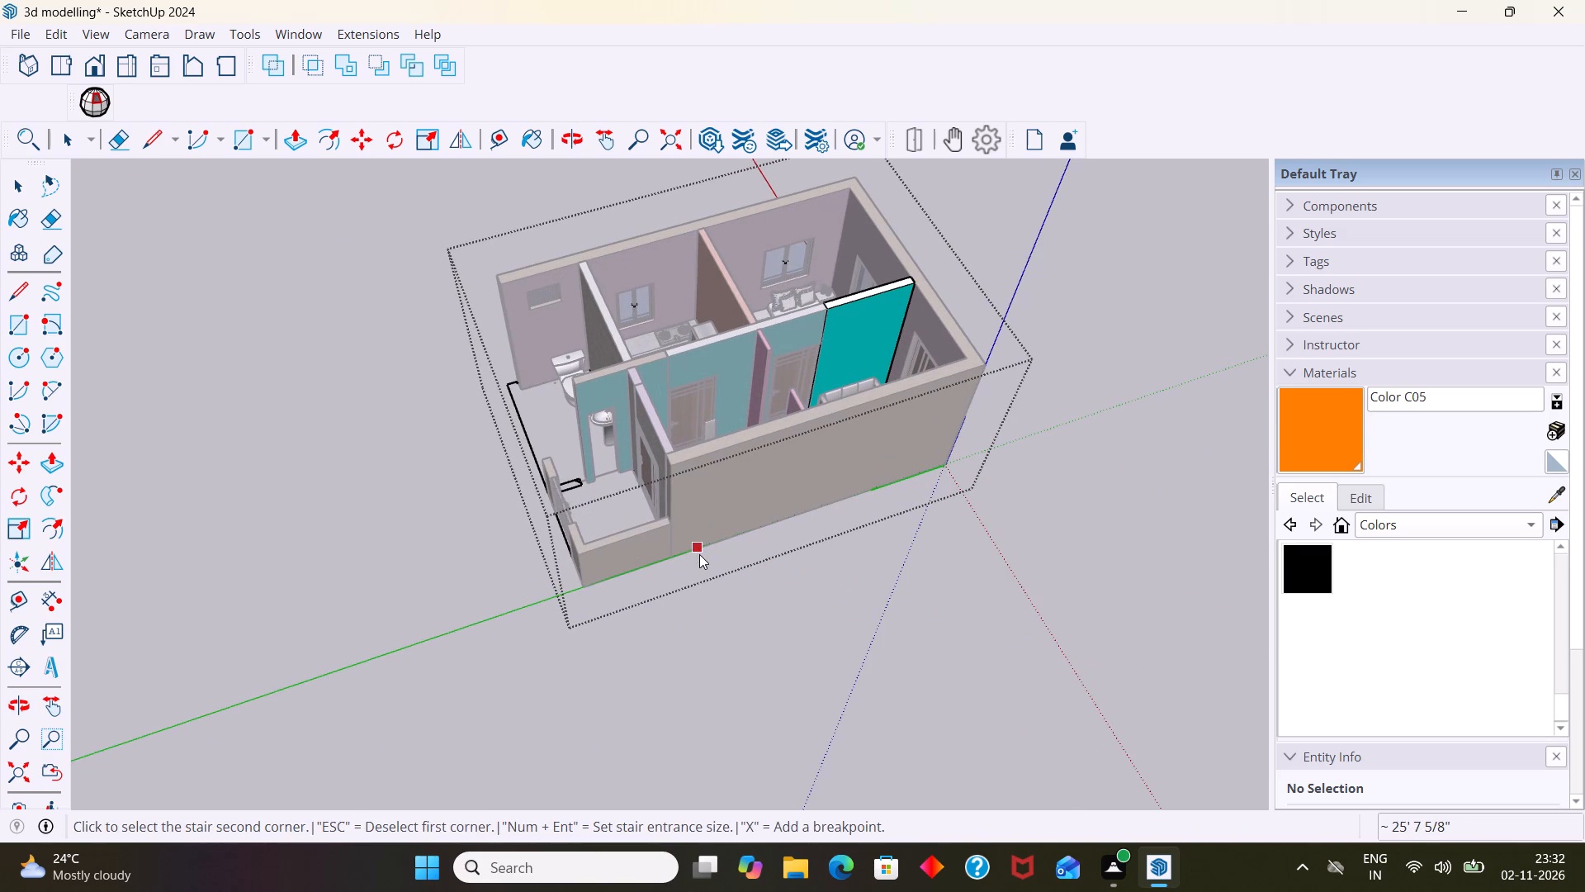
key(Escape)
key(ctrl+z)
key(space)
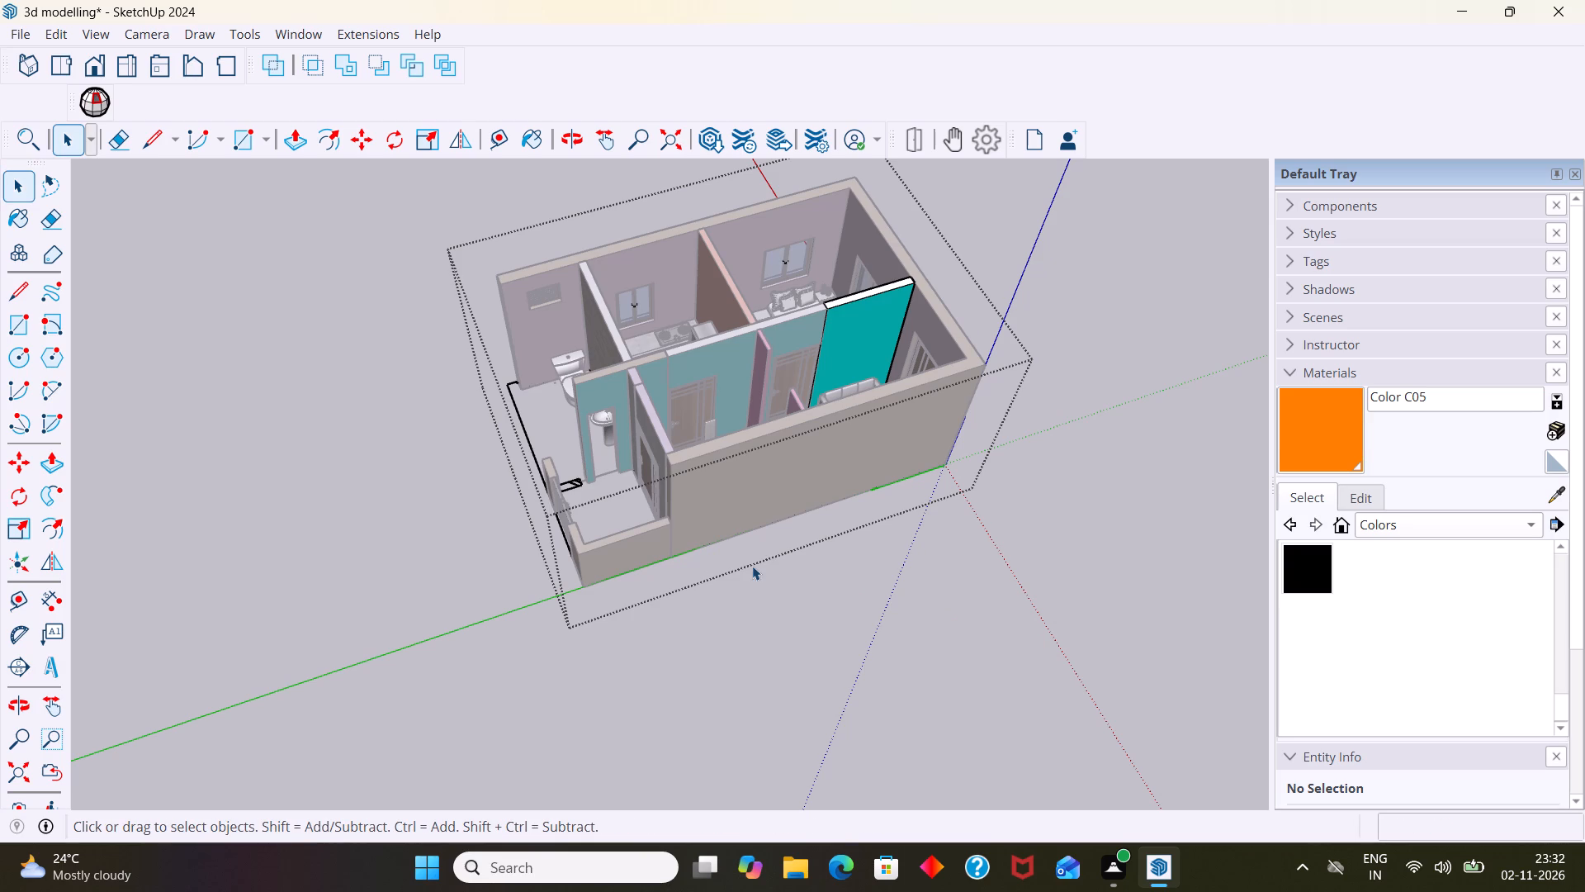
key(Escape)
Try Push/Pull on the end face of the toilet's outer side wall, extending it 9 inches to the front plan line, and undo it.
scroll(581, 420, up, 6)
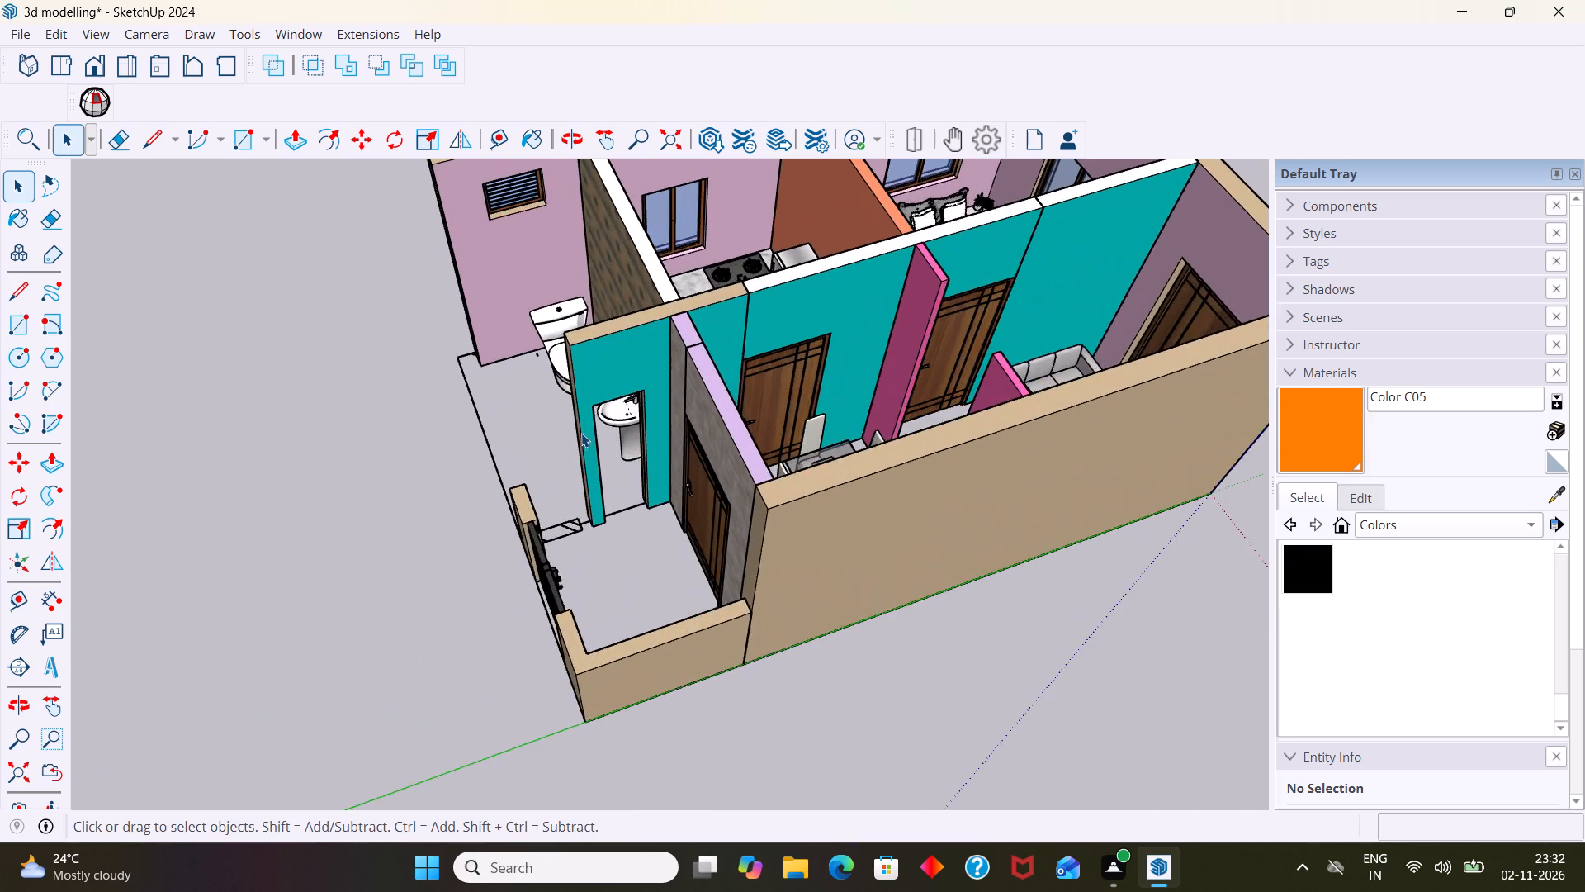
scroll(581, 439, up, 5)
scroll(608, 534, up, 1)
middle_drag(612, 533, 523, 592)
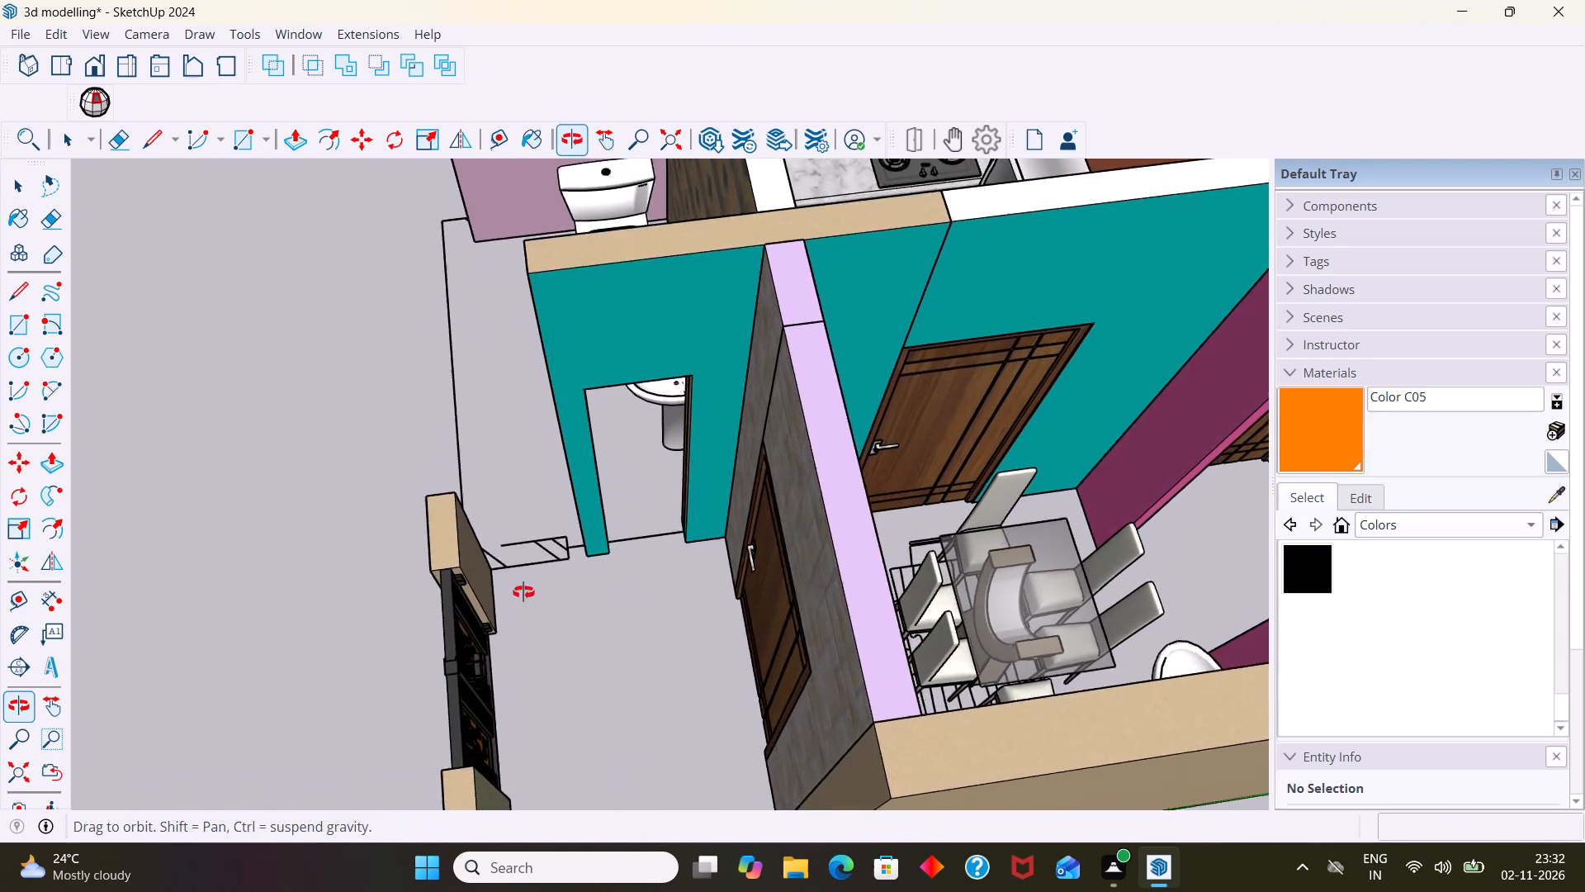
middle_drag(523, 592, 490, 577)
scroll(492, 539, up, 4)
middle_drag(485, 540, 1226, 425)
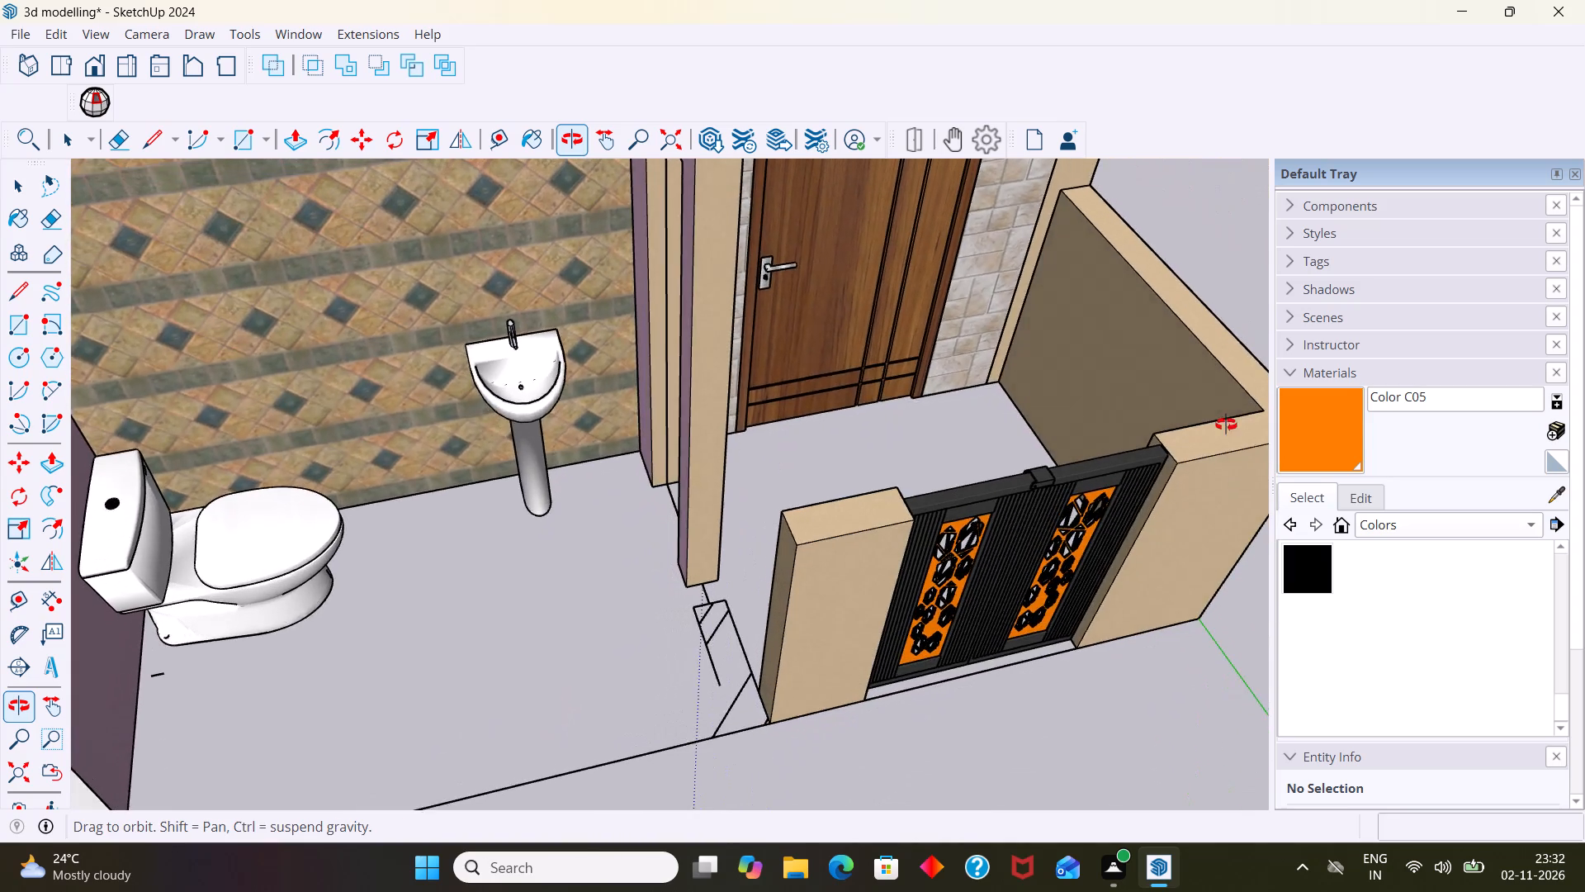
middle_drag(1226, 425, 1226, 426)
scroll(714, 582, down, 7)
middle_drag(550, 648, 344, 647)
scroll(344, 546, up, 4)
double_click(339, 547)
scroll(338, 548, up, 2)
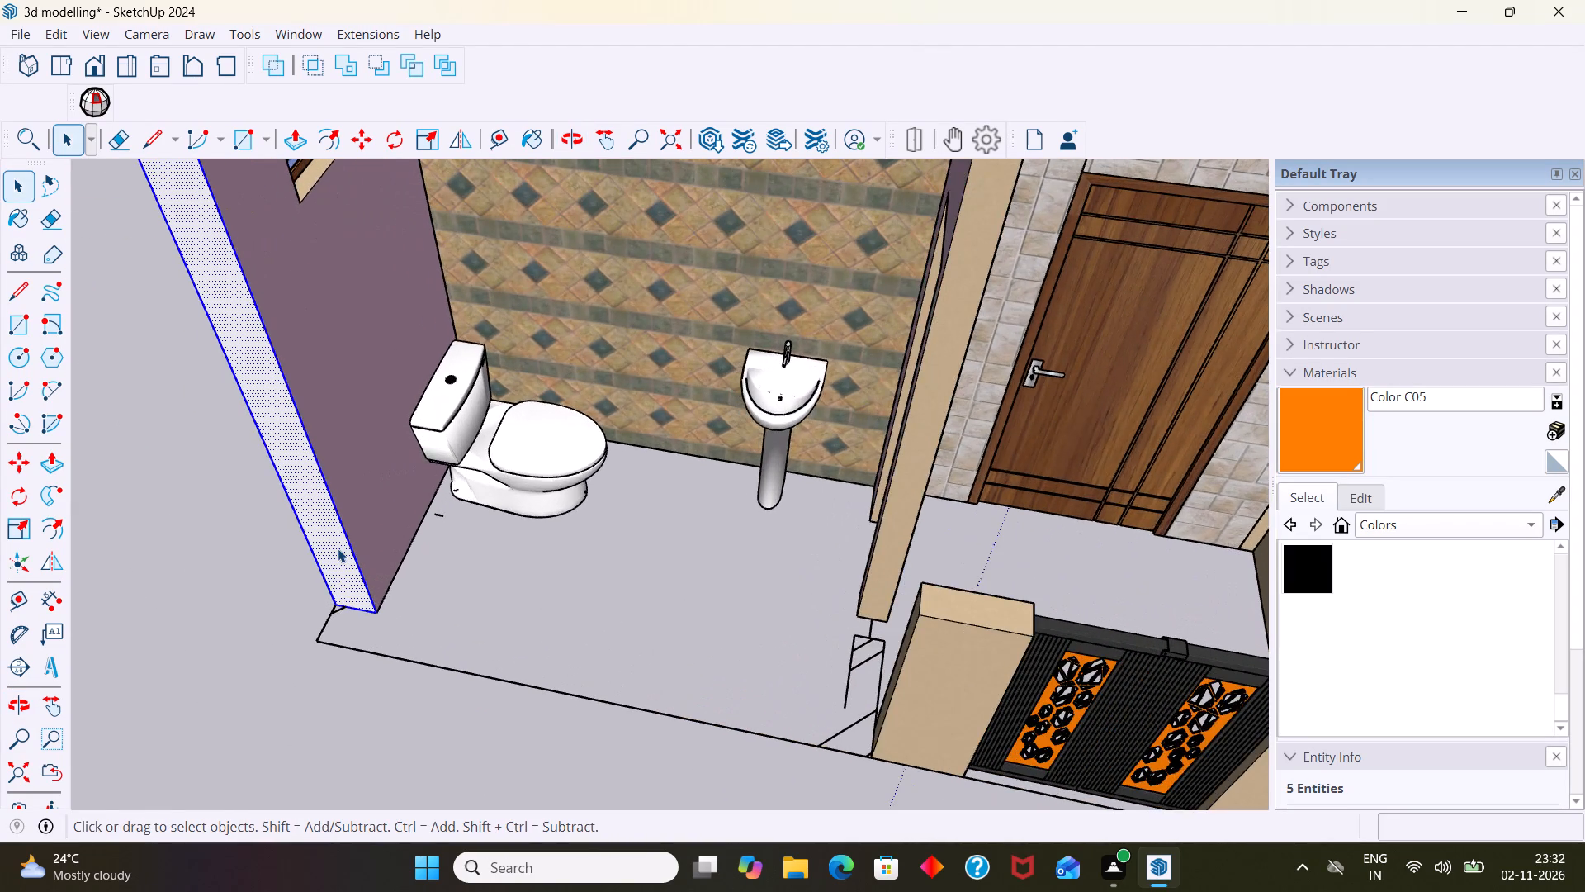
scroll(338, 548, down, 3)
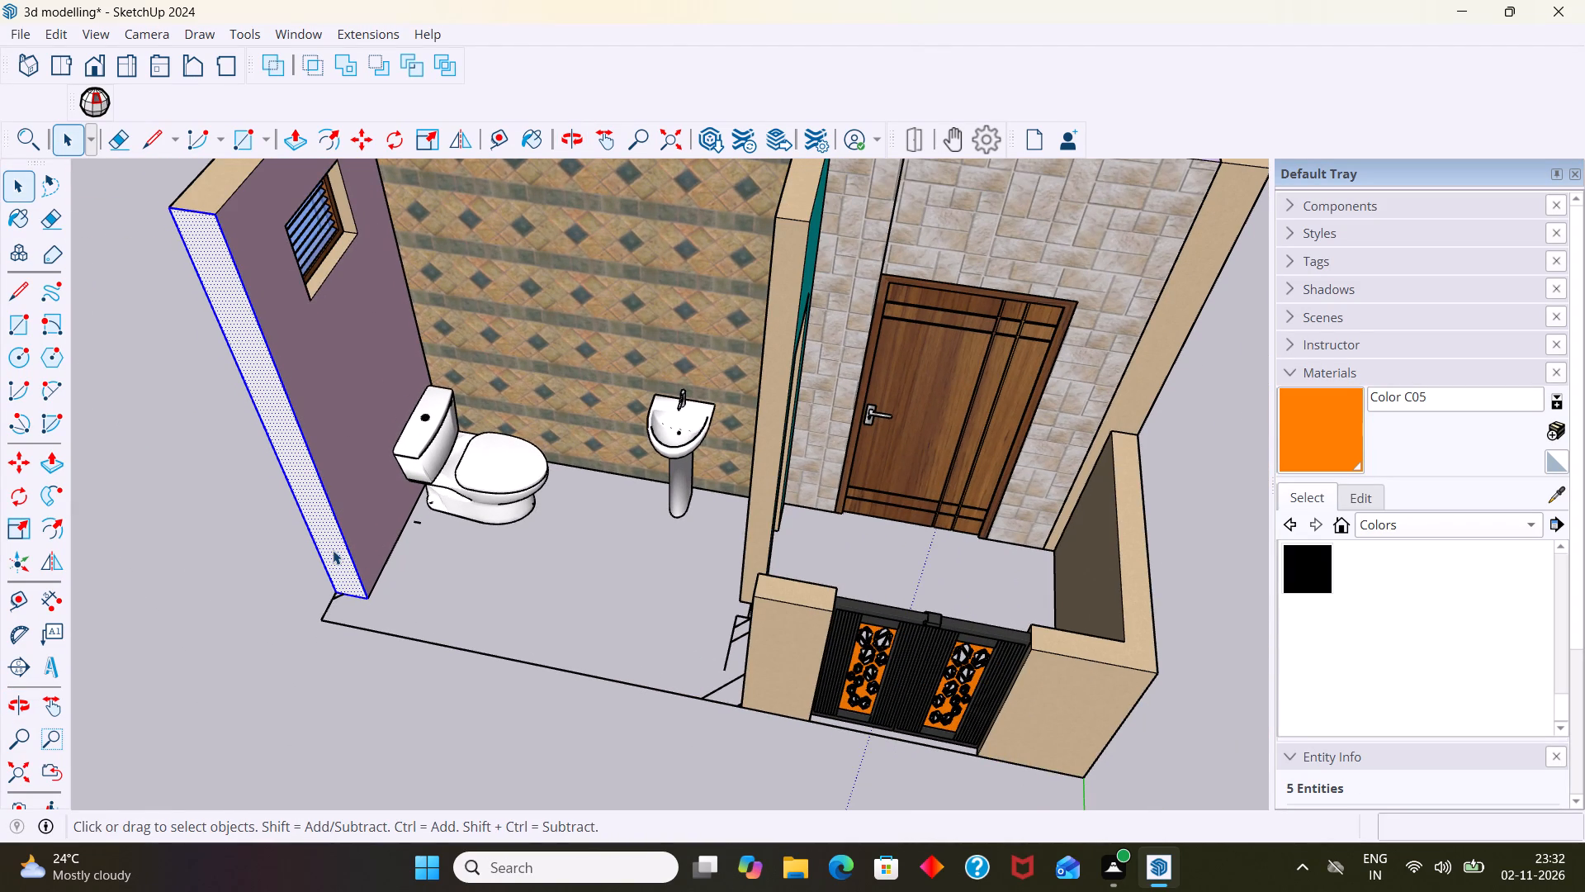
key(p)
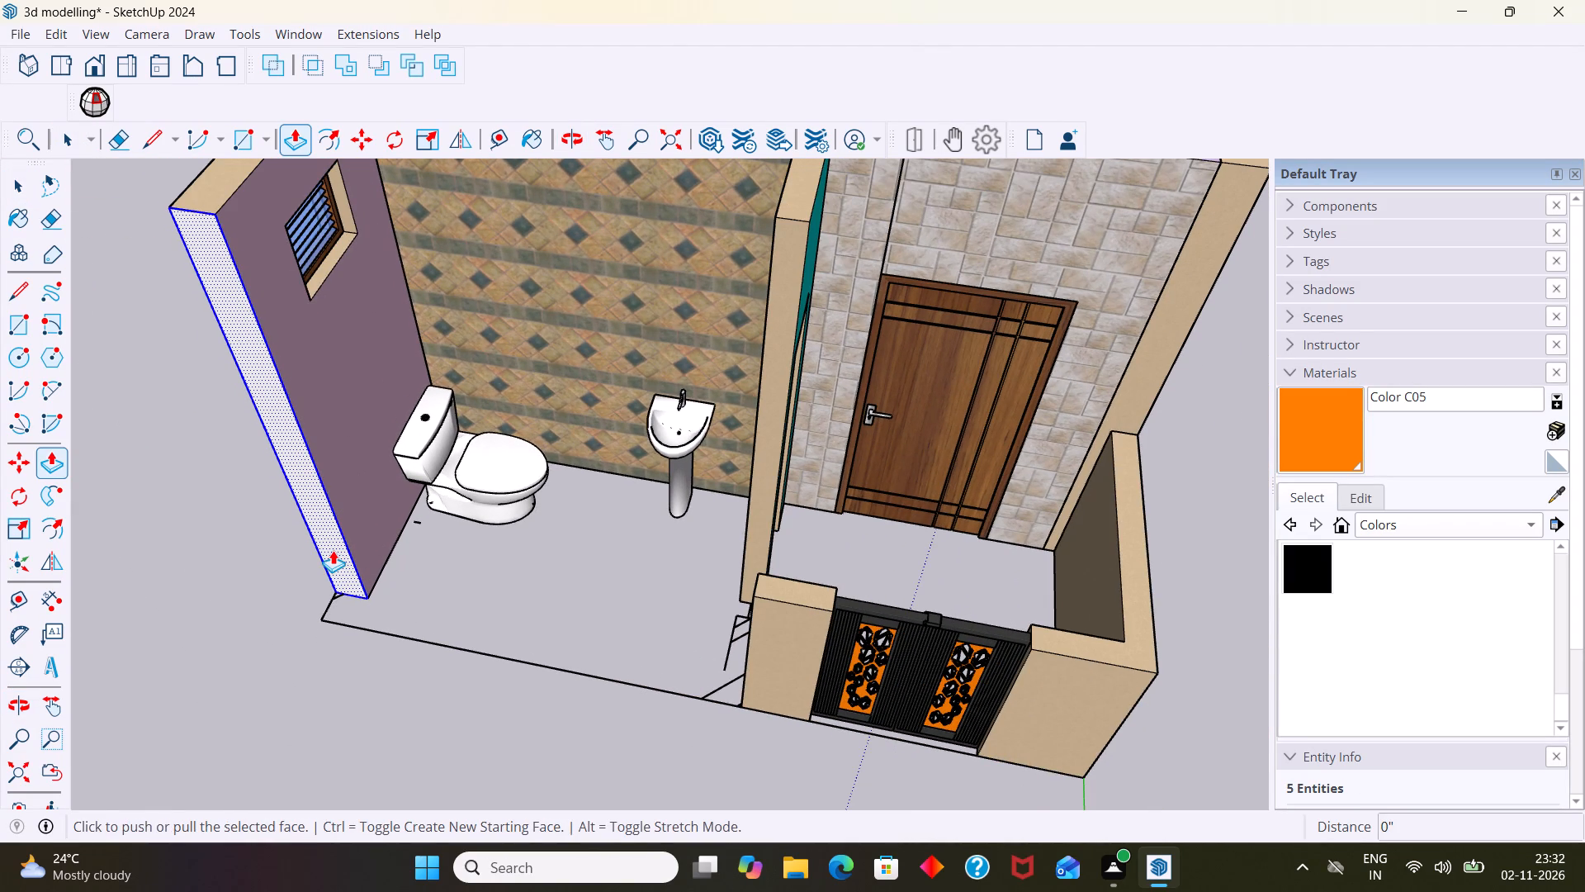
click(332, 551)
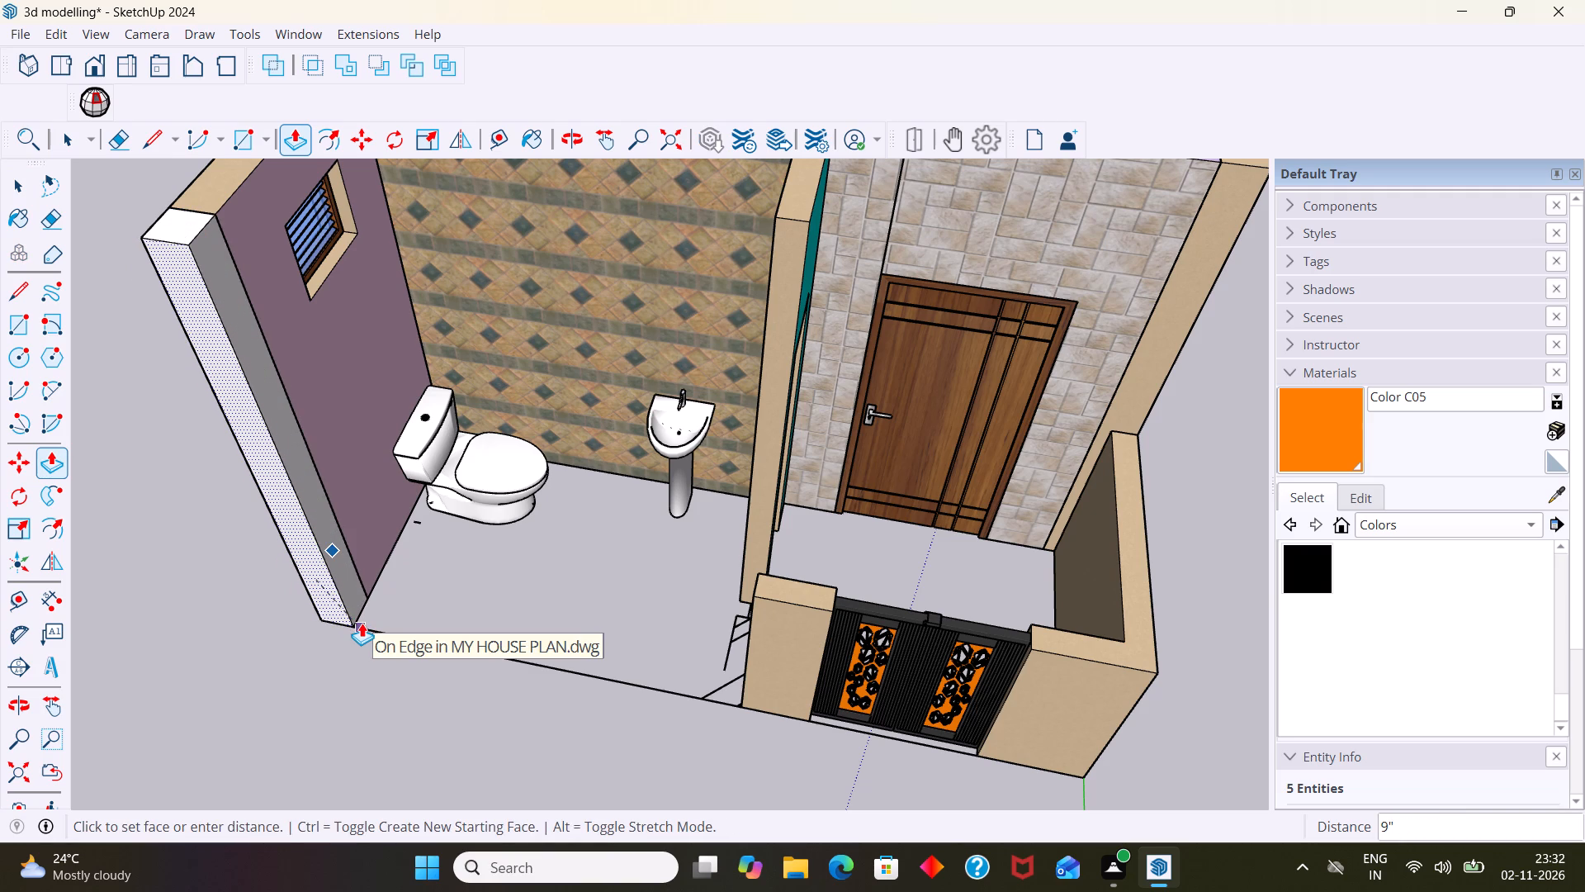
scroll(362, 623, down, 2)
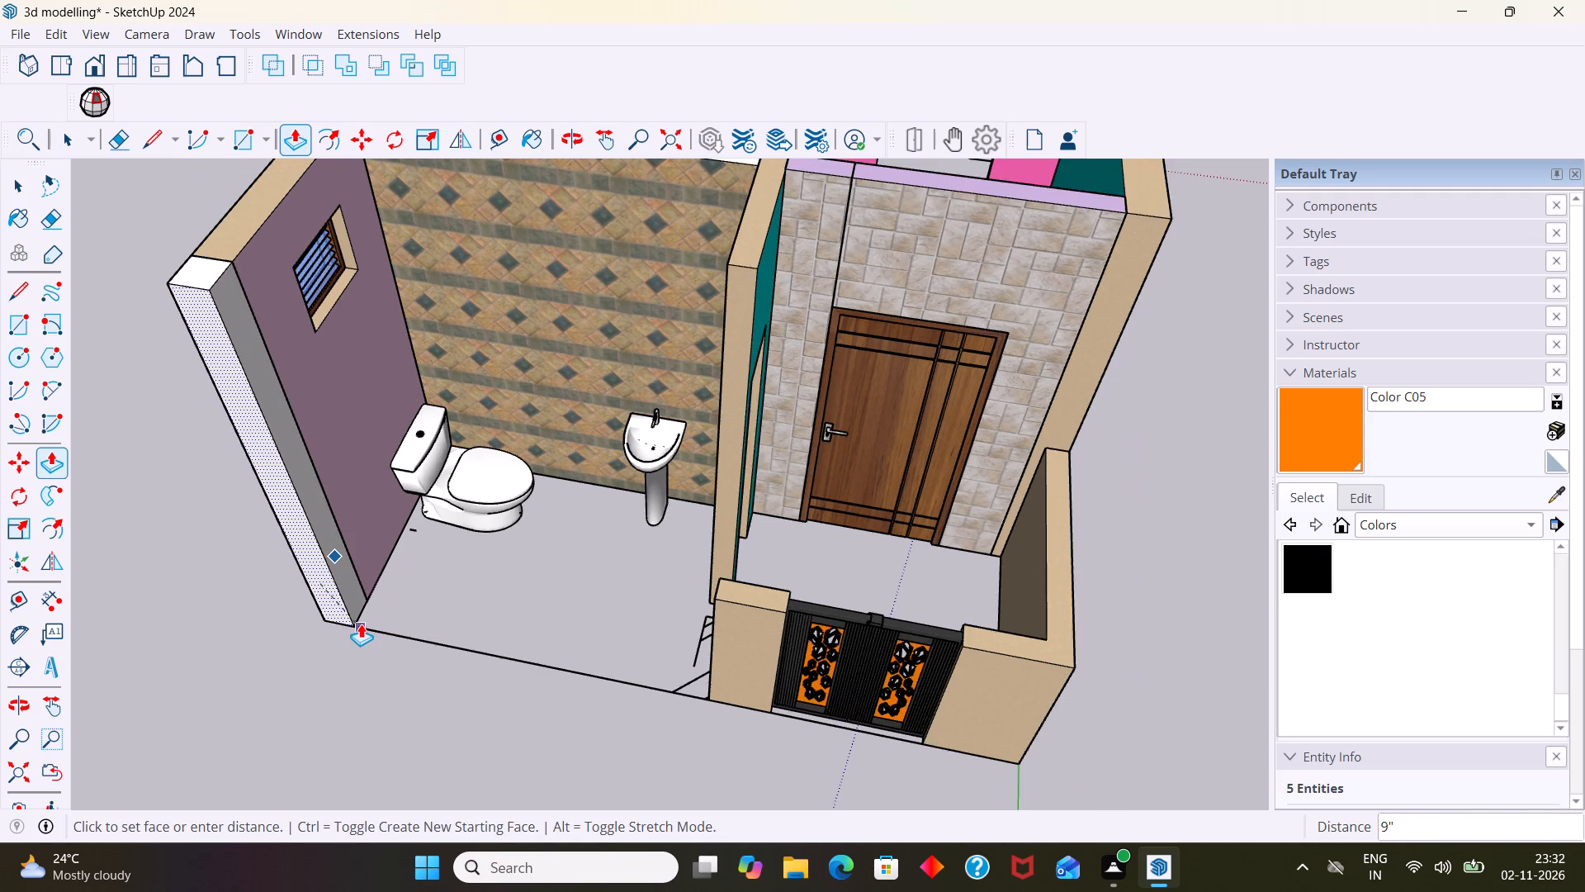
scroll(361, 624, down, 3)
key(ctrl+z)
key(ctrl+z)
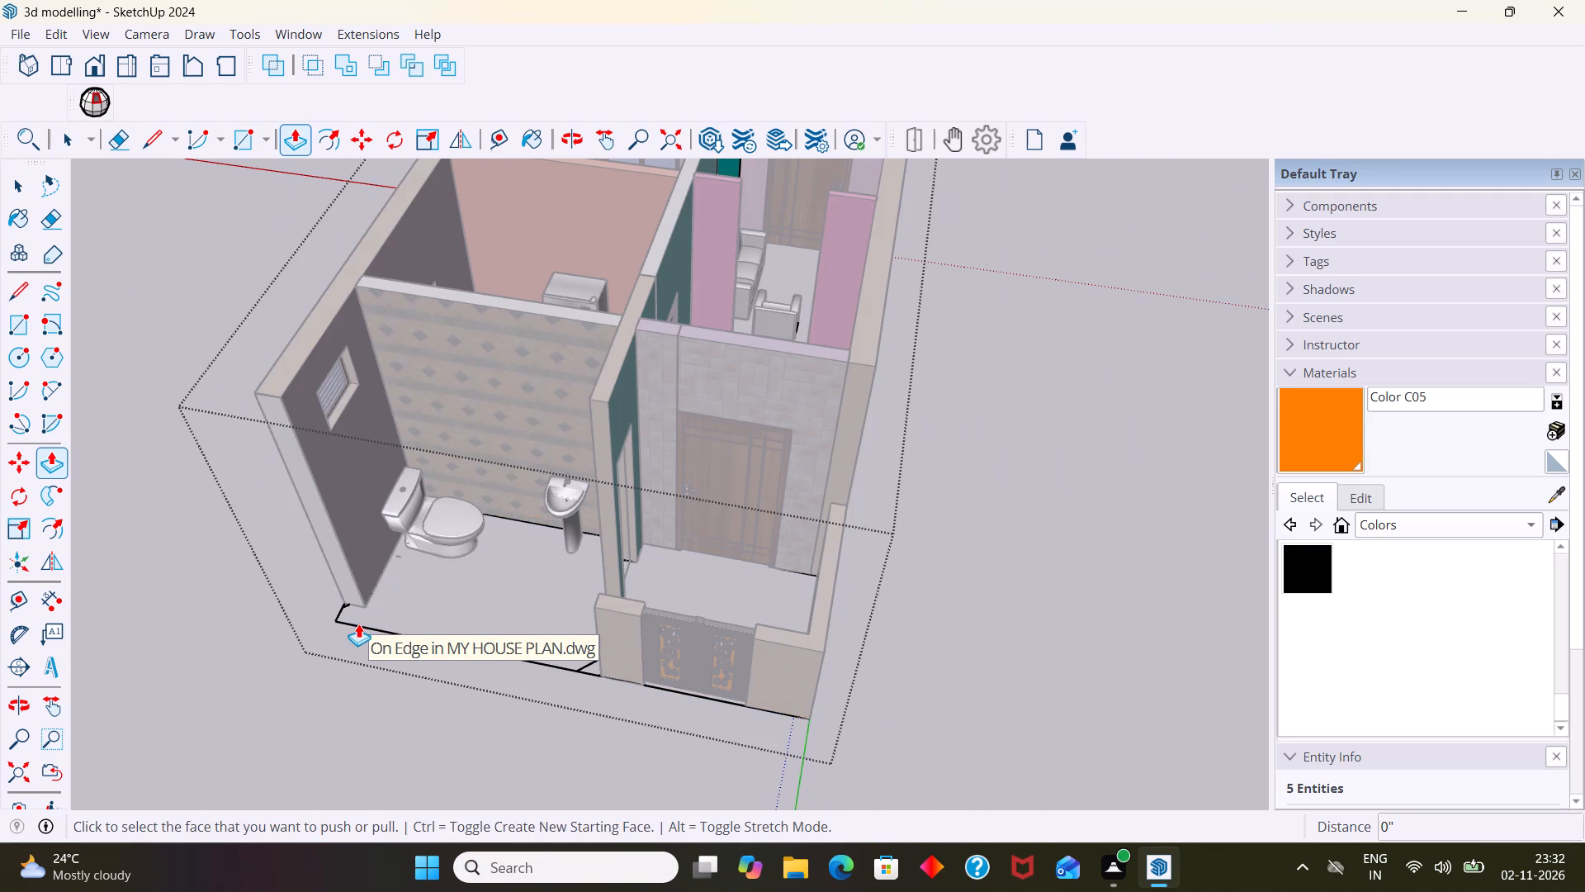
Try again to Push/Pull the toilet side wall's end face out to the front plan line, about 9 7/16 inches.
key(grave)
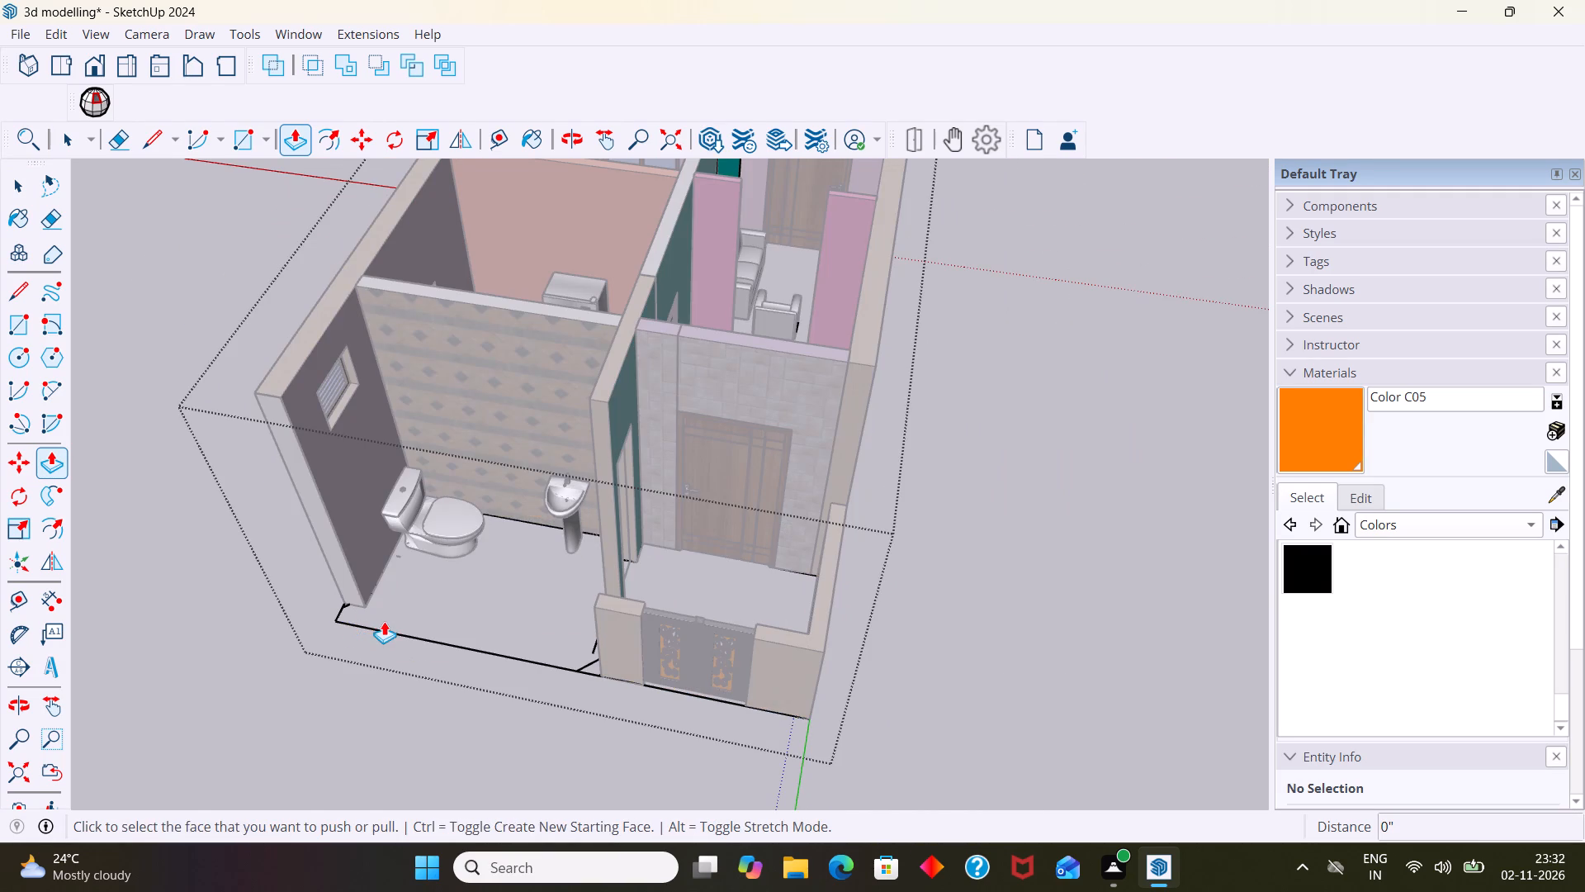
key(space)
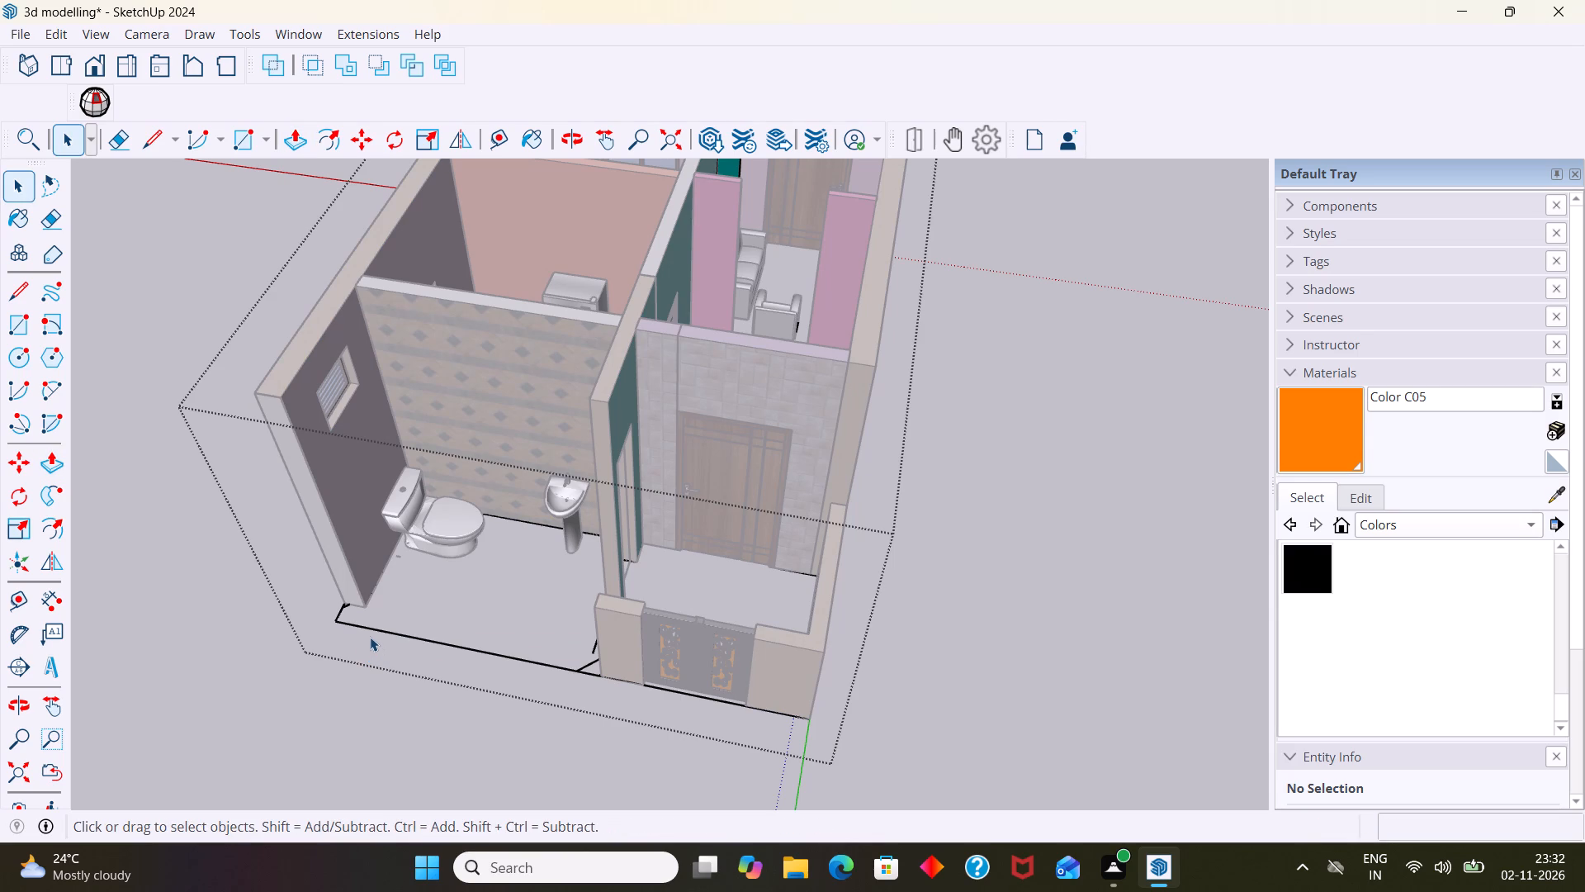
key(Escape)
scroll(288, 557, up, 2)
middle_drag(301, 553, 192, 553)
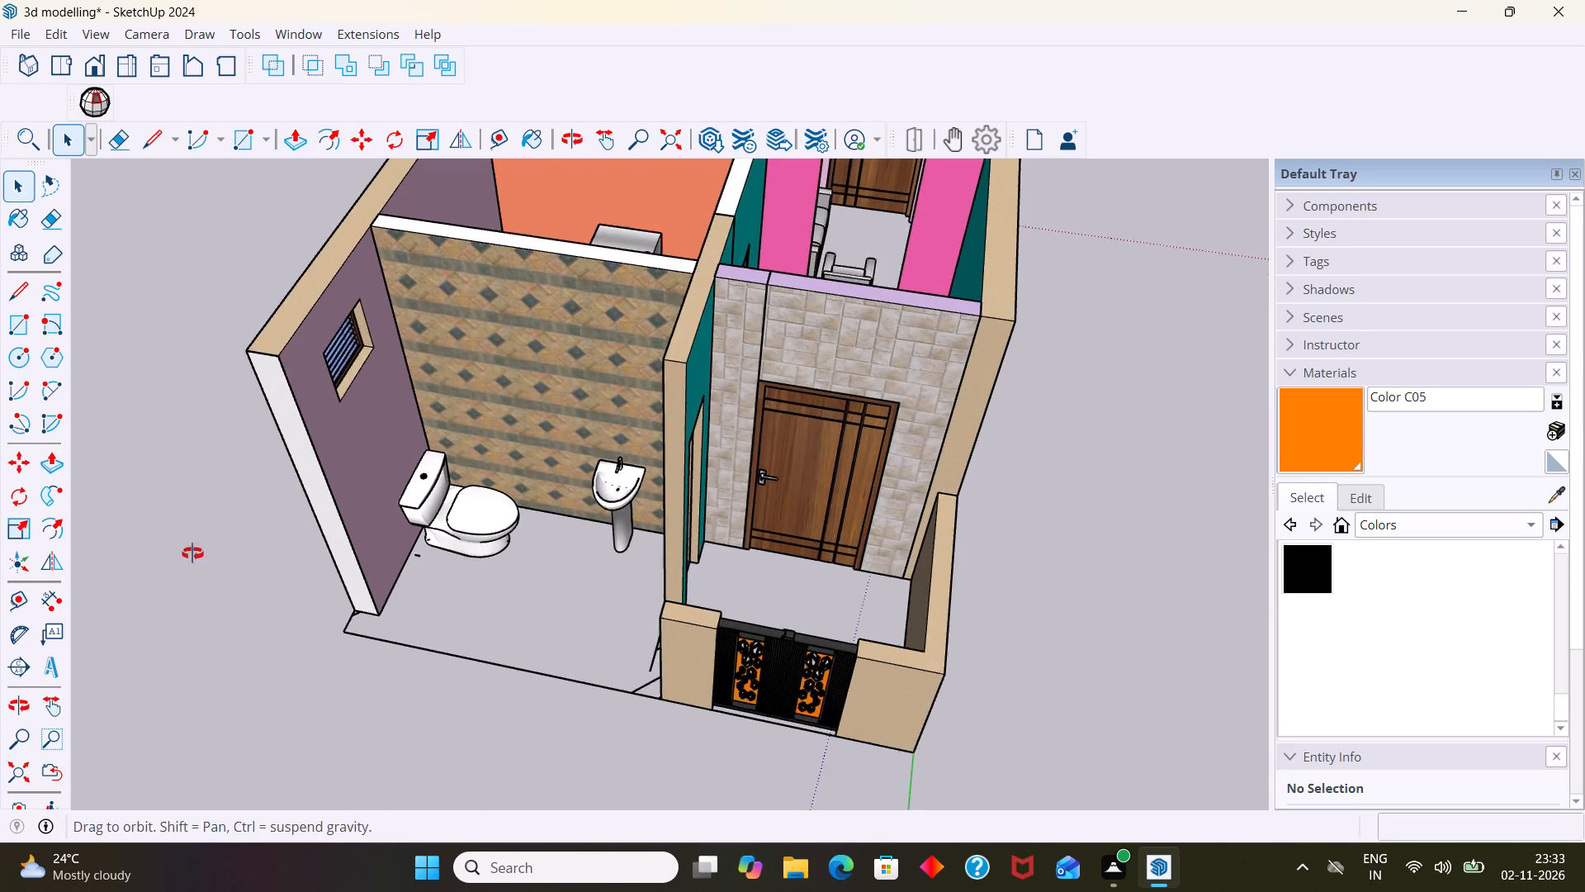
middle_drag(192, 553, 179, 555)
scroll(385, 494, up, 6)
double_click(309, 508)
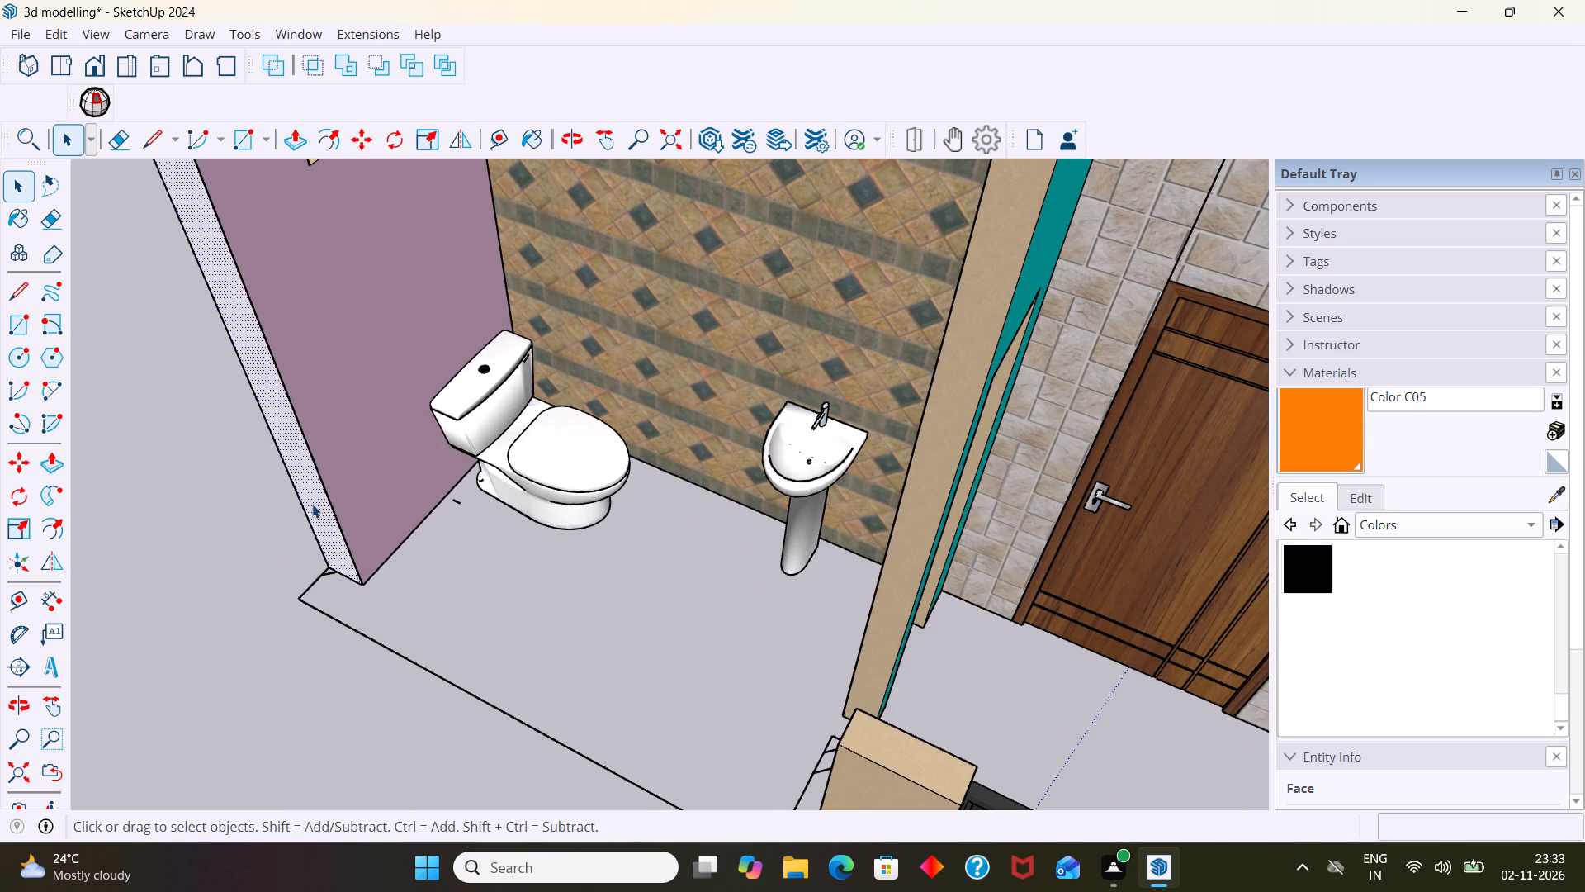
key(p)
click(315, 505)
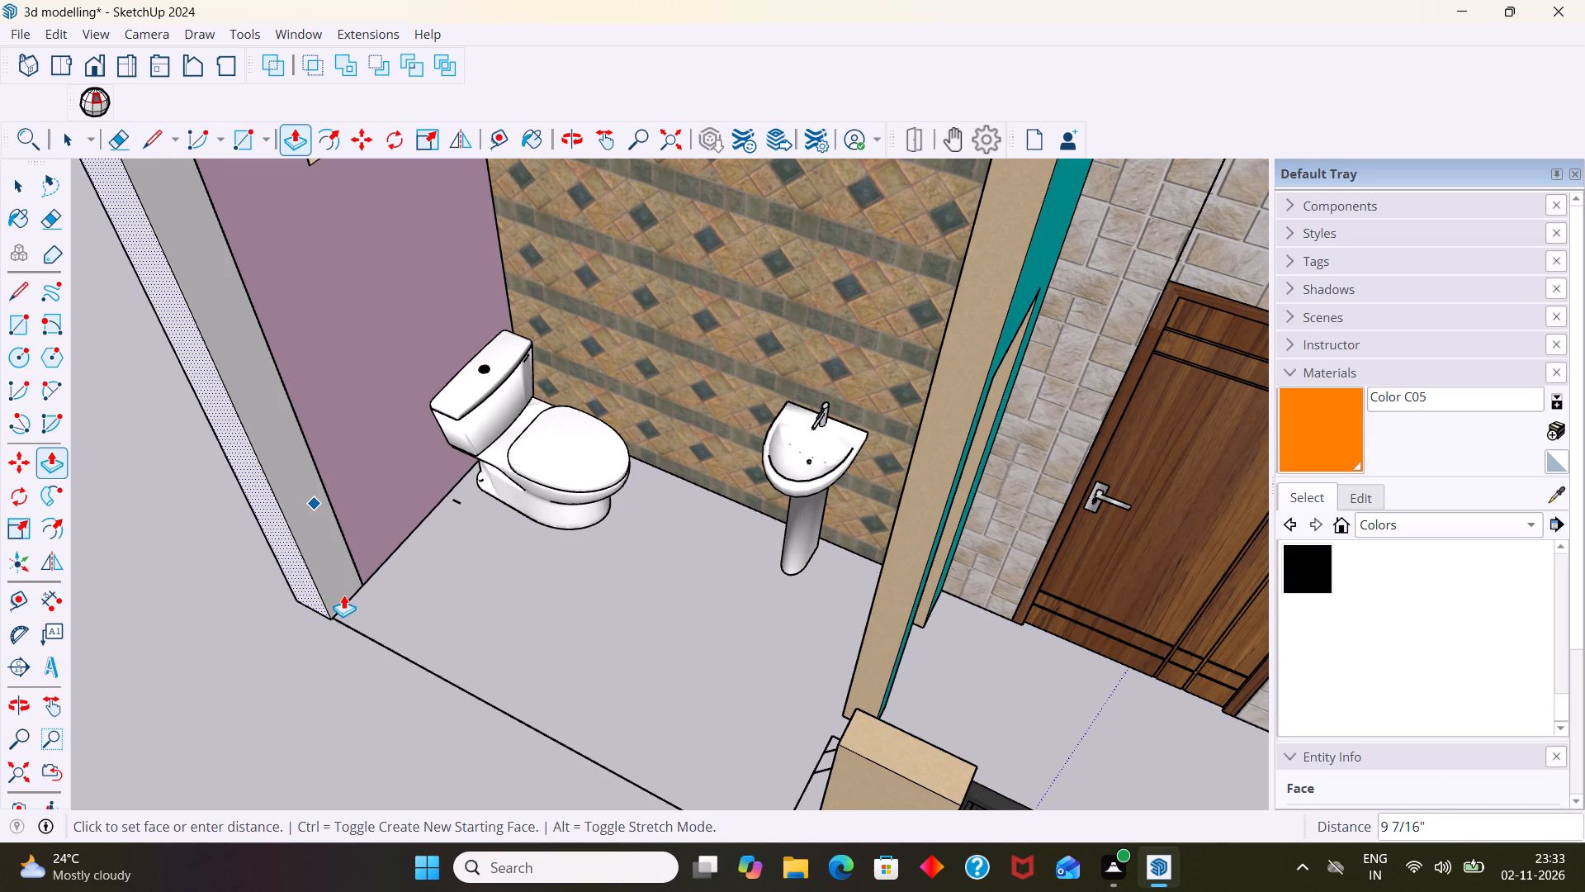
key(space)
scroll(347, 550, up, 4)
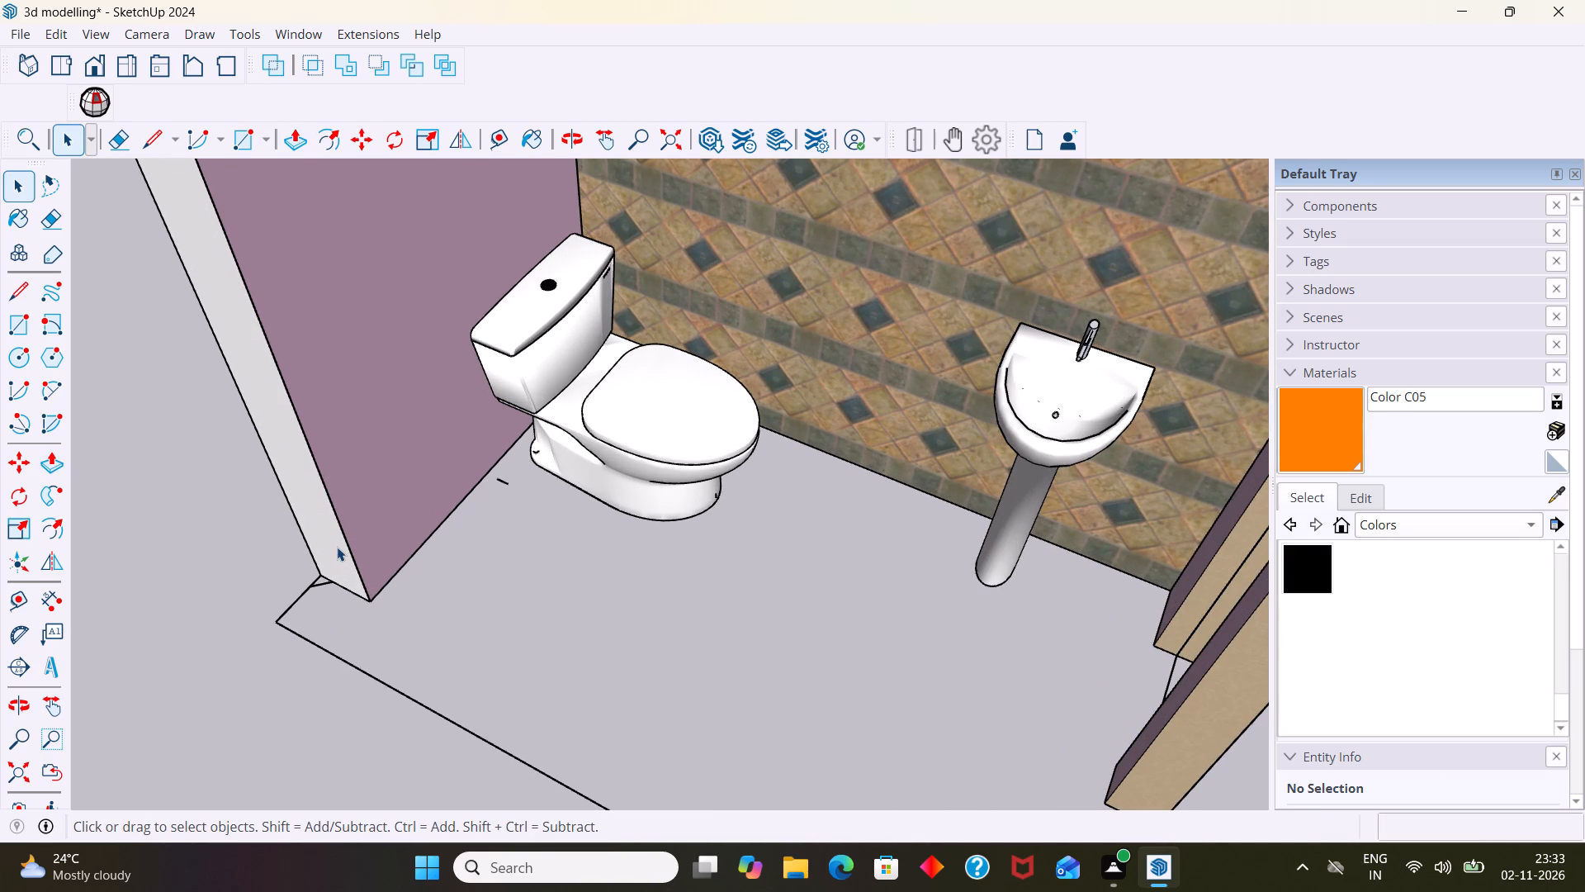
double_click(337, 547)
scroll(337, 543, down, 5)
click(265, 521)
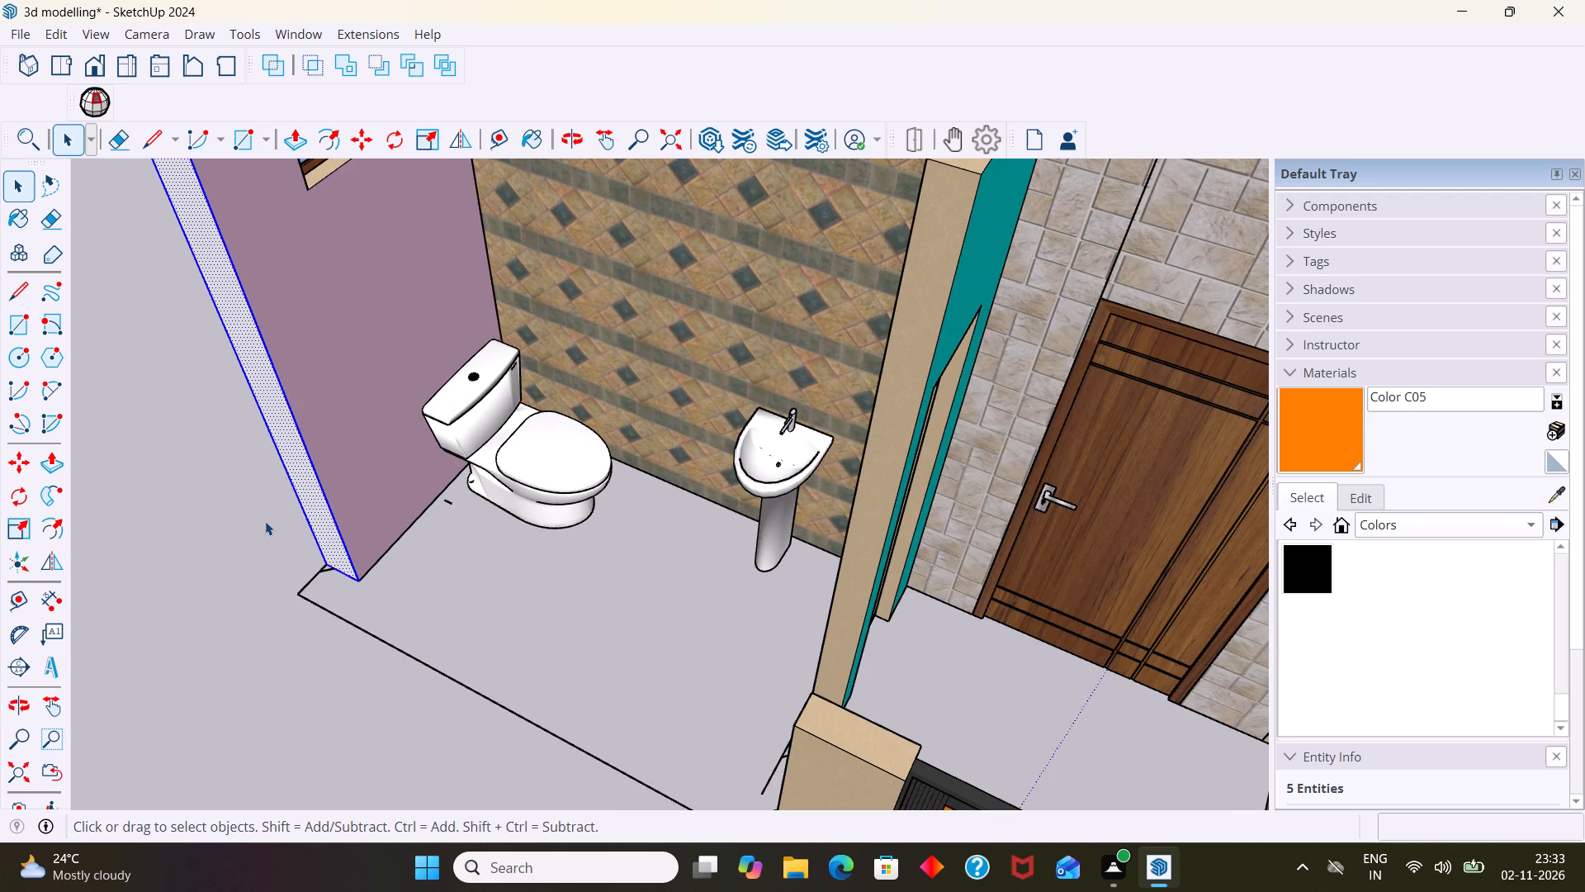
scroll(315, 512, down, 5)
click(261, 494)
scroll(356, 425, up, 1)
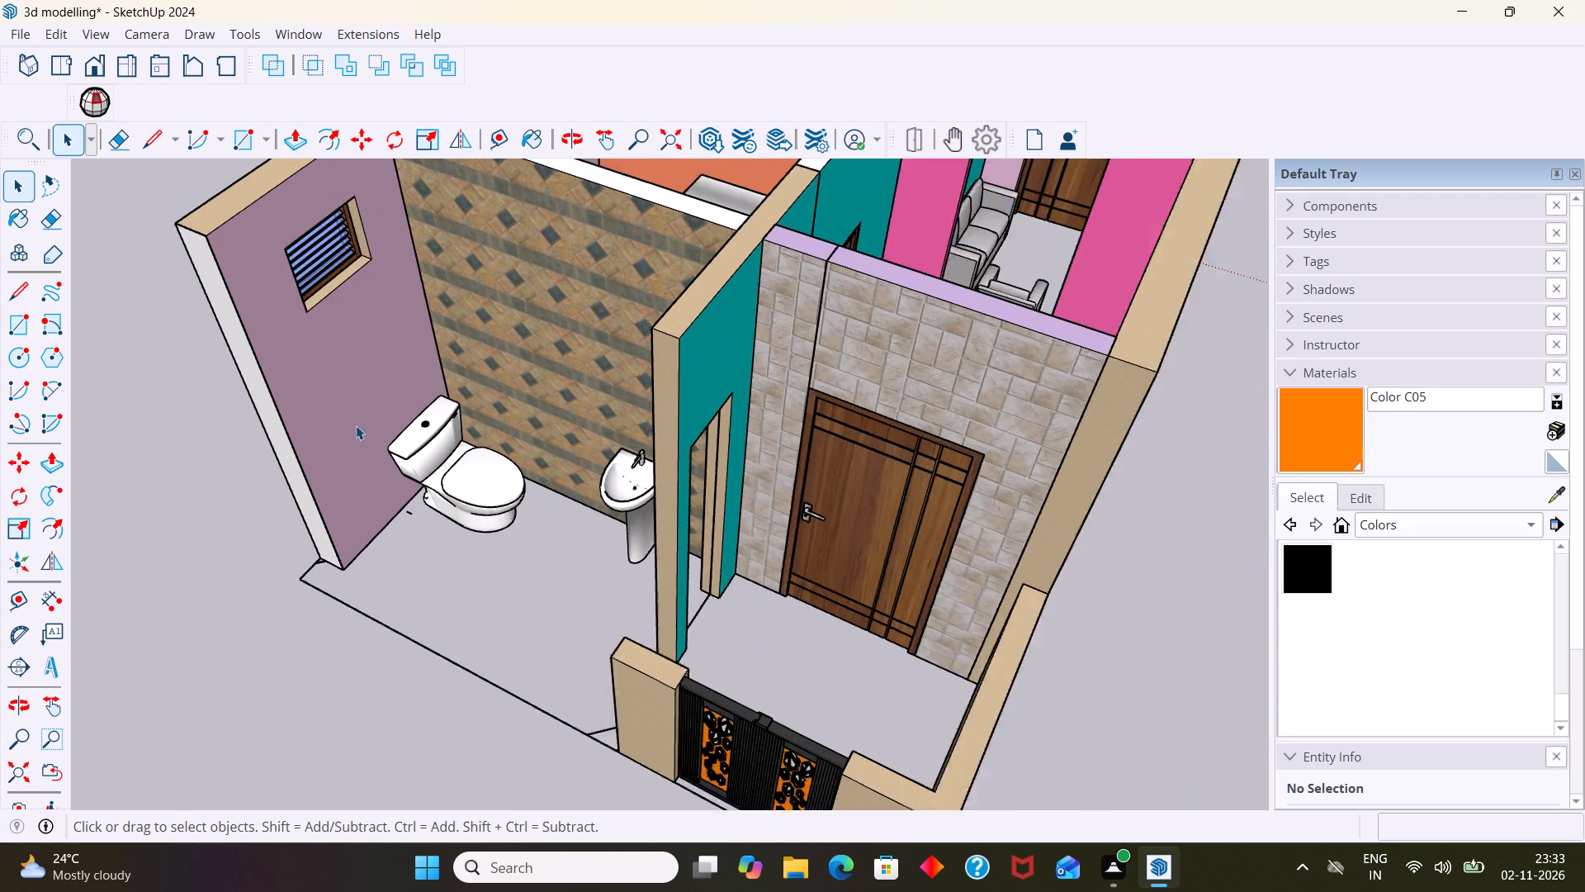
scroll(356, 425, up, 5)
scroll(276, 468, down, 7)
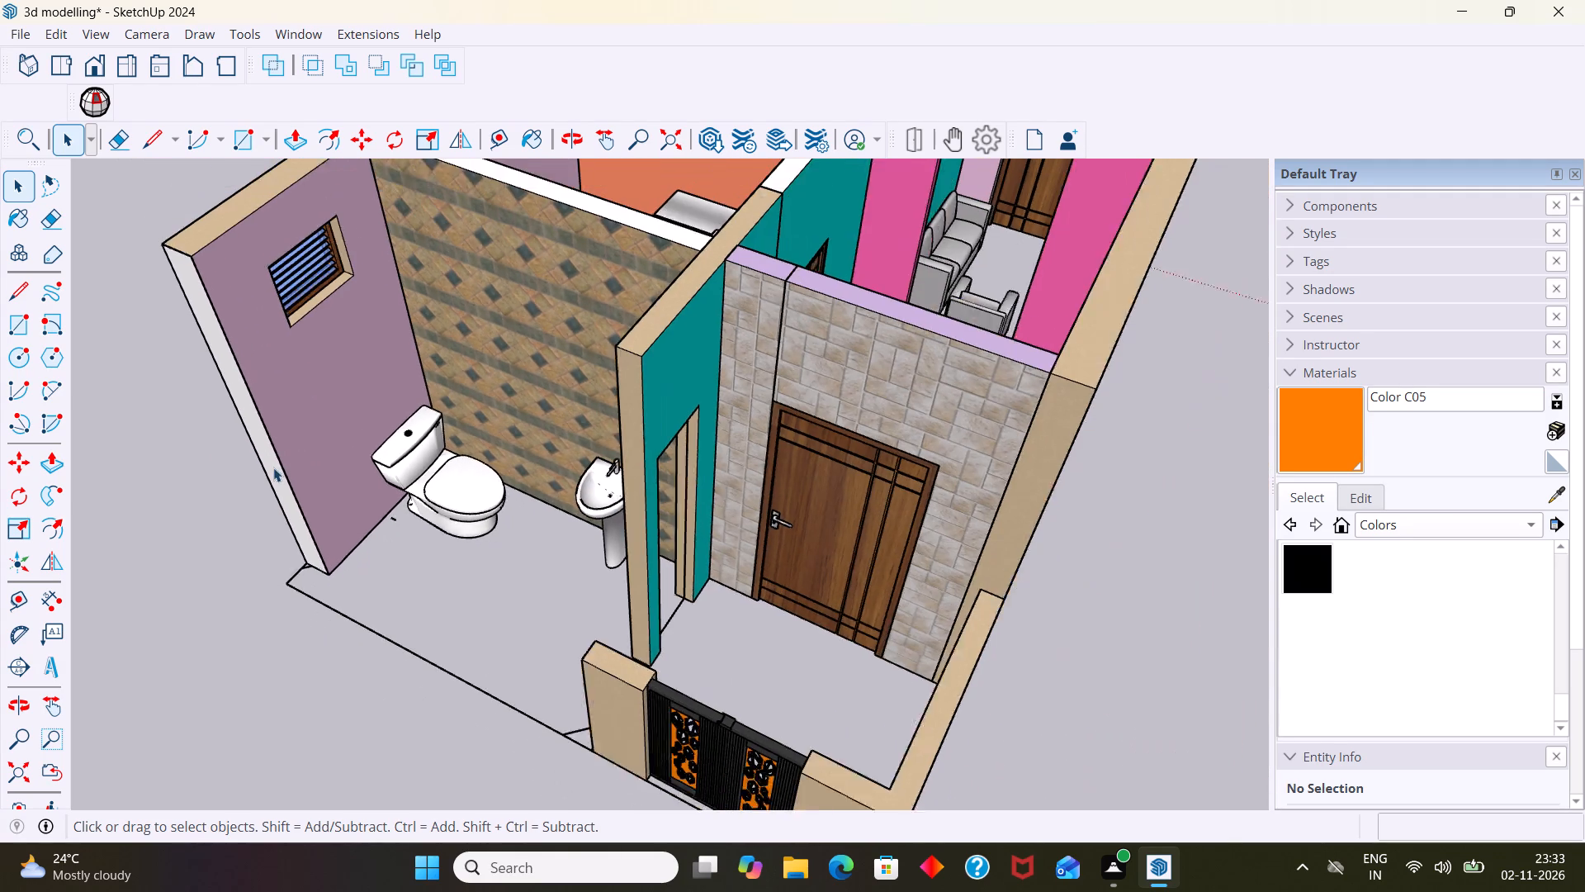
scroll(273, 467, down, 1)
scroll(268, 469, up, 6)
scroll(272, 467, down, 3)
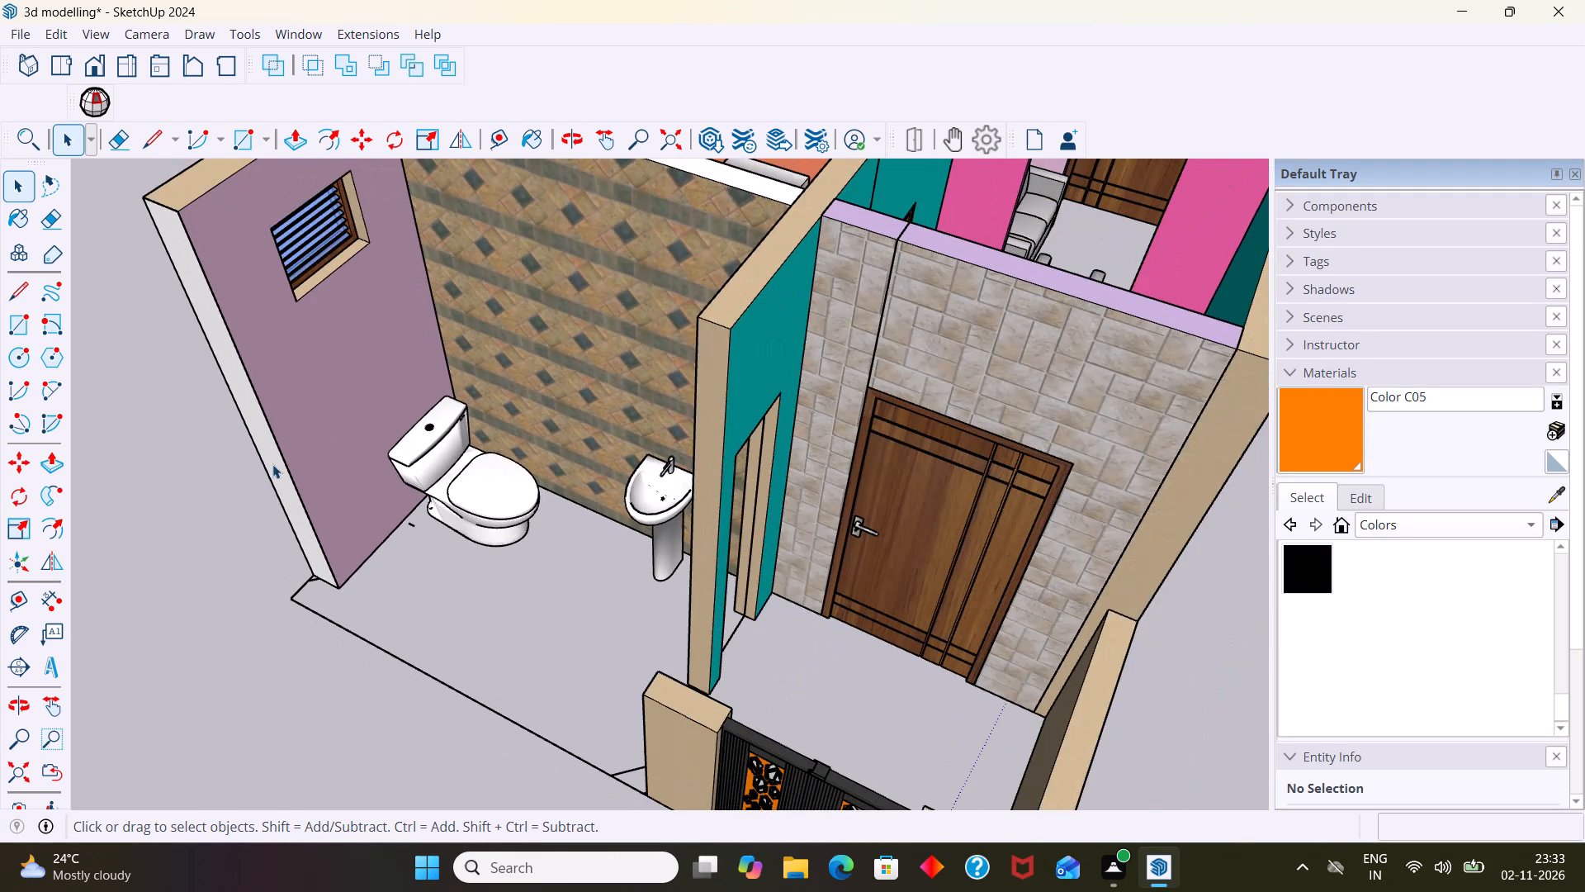
Undo the earlier edits until the toilet front's hatched wall linework, the grey floor and the toilet plan symbols are restored.
key(ctrl+z)
key(ctrl+z)
key(ctrl+z)
key(ctrl+z)
key(ctrl+z)
key(ctrl+z)
key(ctrl+z)
key(ctrl+z)
key(ctrl+z)
key(ctrl+z)
key(ctrl+z)
key(ctrl+z)
key(ctrl+z)
key(ctrl+z)
key(ctrl+z)
key(ctrl+z)
key(ctrl+z)
key(ctrl+z)
key(ctrl+z)
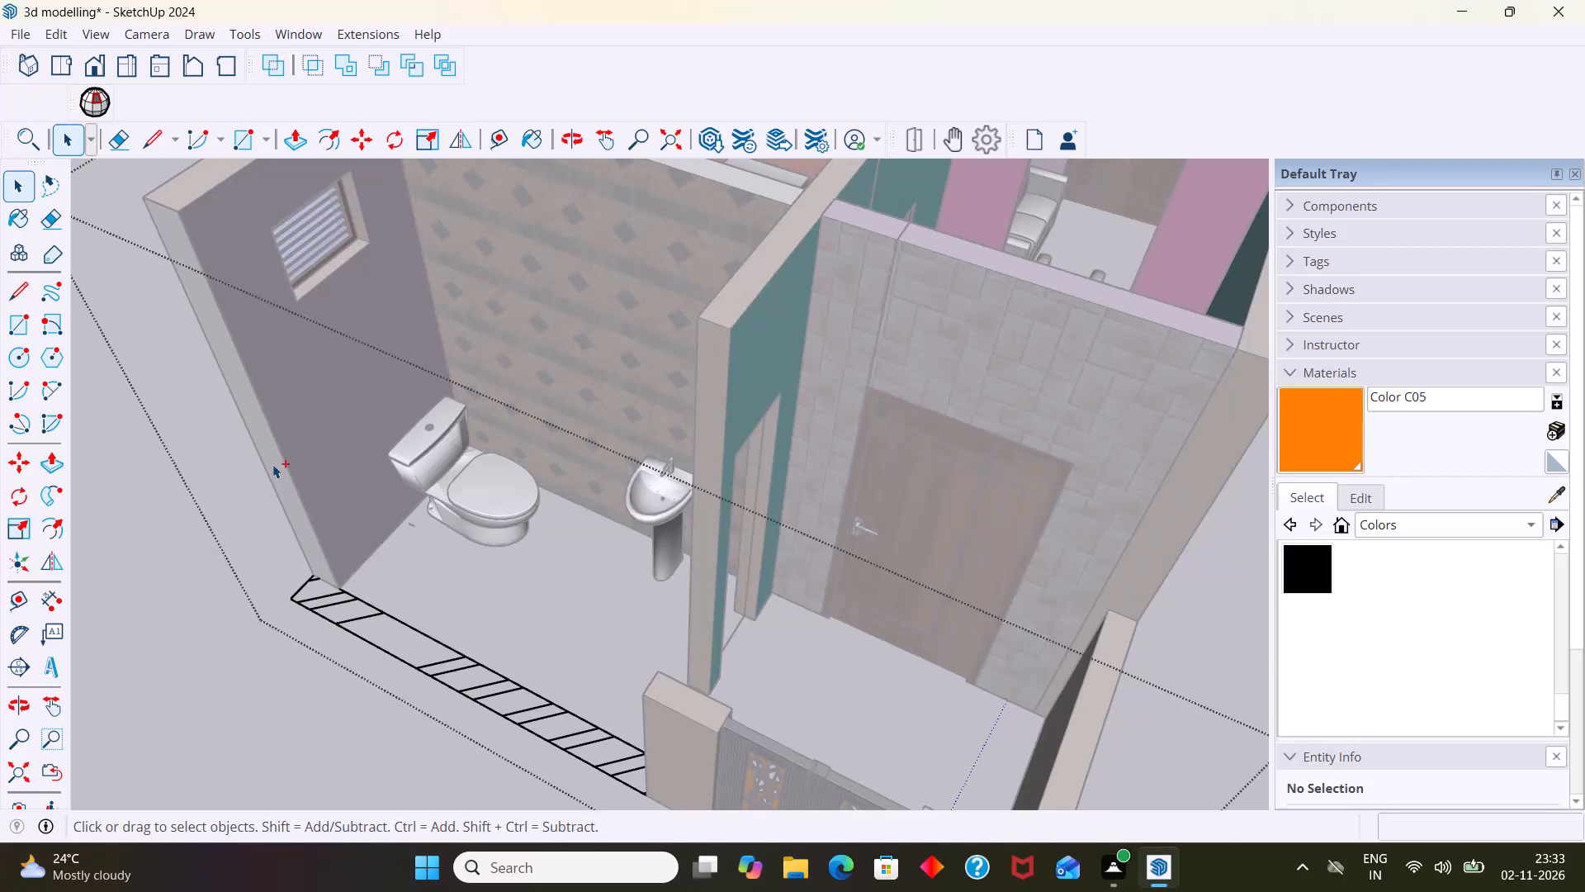
key(ctrl+z)
key(ctrl+z)
key(ctrl+z)
key(ctrl+z)
key(ctrl+z)
key(ctrl+z)
key(ctrl+z)
key(ctrl+z)
key(ctrl+z)
key(ctrl+z)
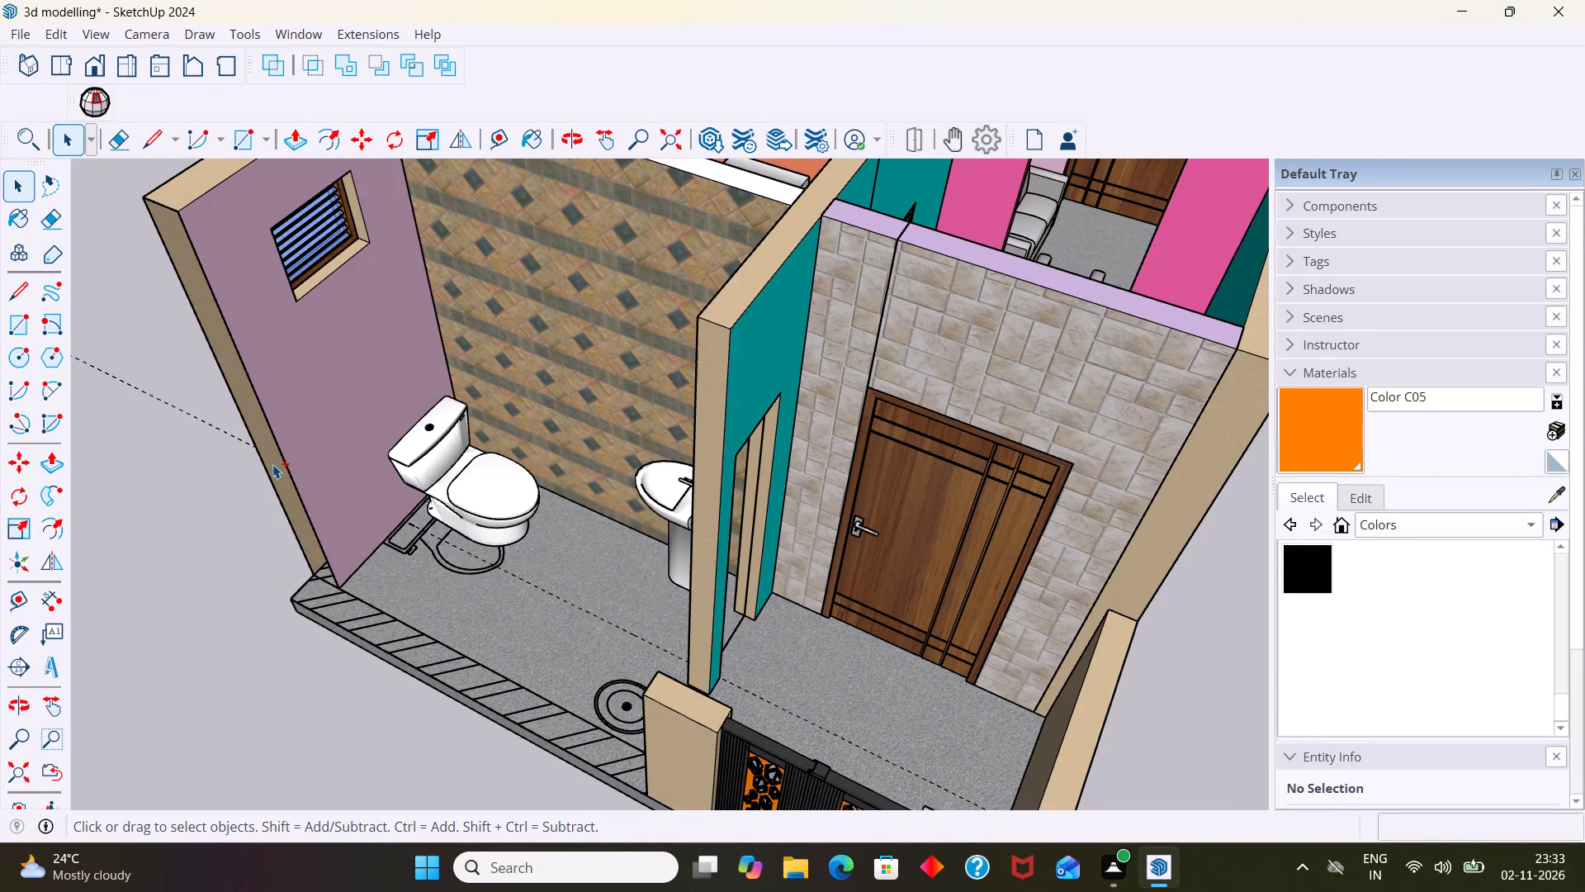
Undo further earlier edits until the toilet's solid front wall and the door in the teal wall are restored.
key(ctrl+z)
key(ctrl+z)
key(ctrl+z)
key(ctrl+z)
key(ctrl+z)
key(ctrl+z)
key(ctrl+z)
key(ctrl+z)
key(ctrl+z)
key(ctrl+z)
key(ctrl+z)
key(ctrl+z)
key(ctrl+z)
key(ctrl+z)
key(ctrl+z)
key(ctrl+z)
key(ctrl+z)
key(ctrl+z)
key(ctrl+z)
key(ctrl+z)
key(ctrl+z)
key(ctrl+z)
key(ctrl+z)
key(ctrl+z)
key(ctrl+z)
key(ctrl+z)
key(ctrl+z)
key(ctrl+z)
key(ctrl+z)
key(ctrl+z)
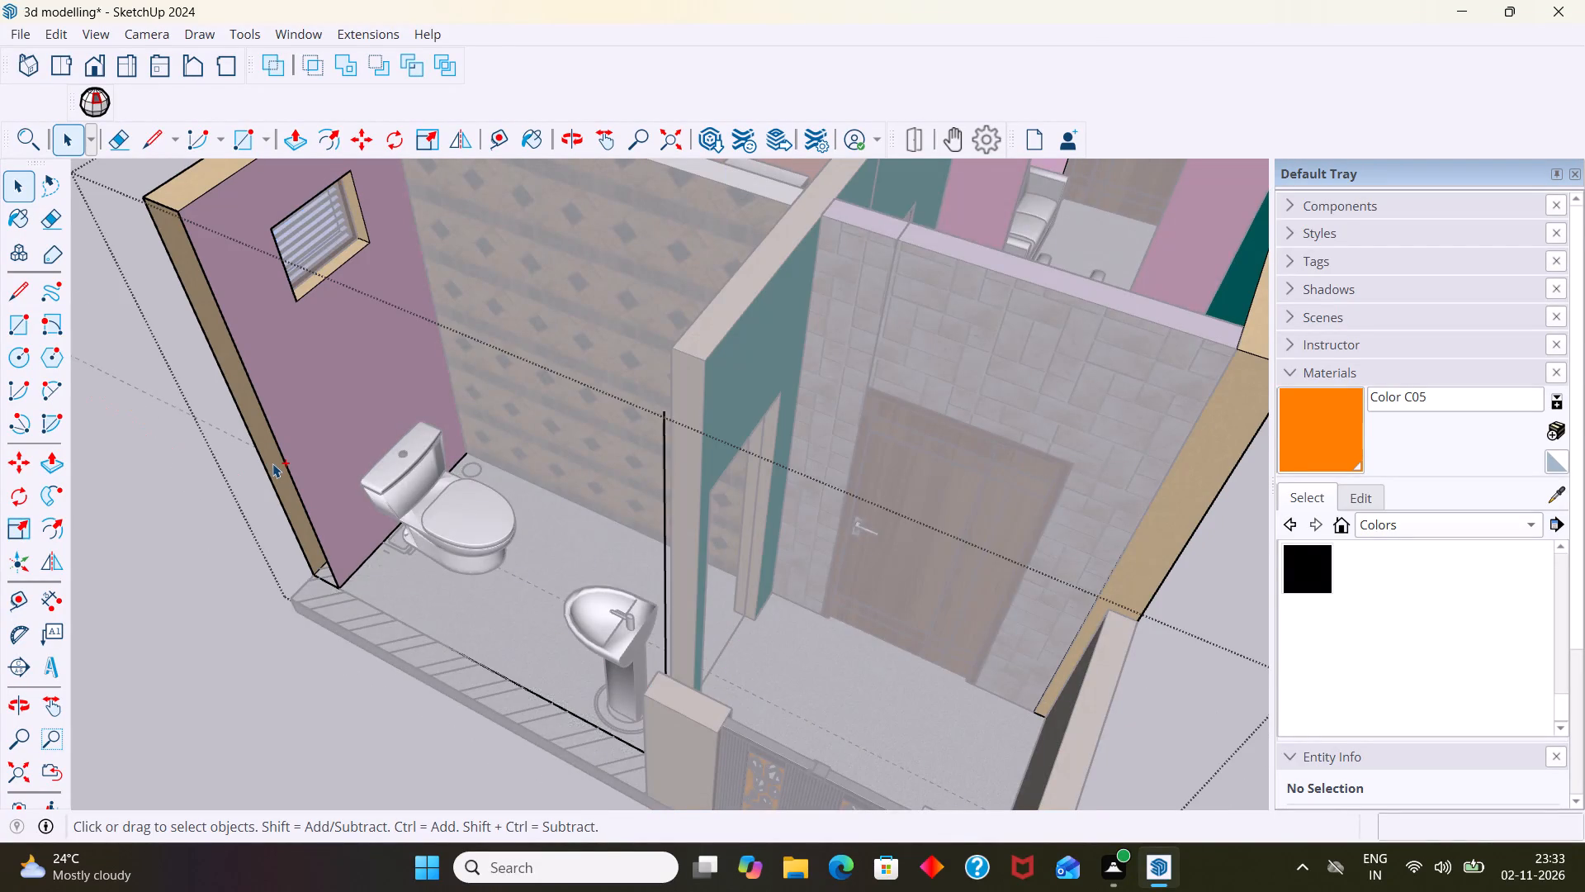
In the outer walls group, Push/Pull the toilet front wall's end face back about 8' 6" to the purple side wall, opening the toilet front.
scroll(272, 463, down, 5)
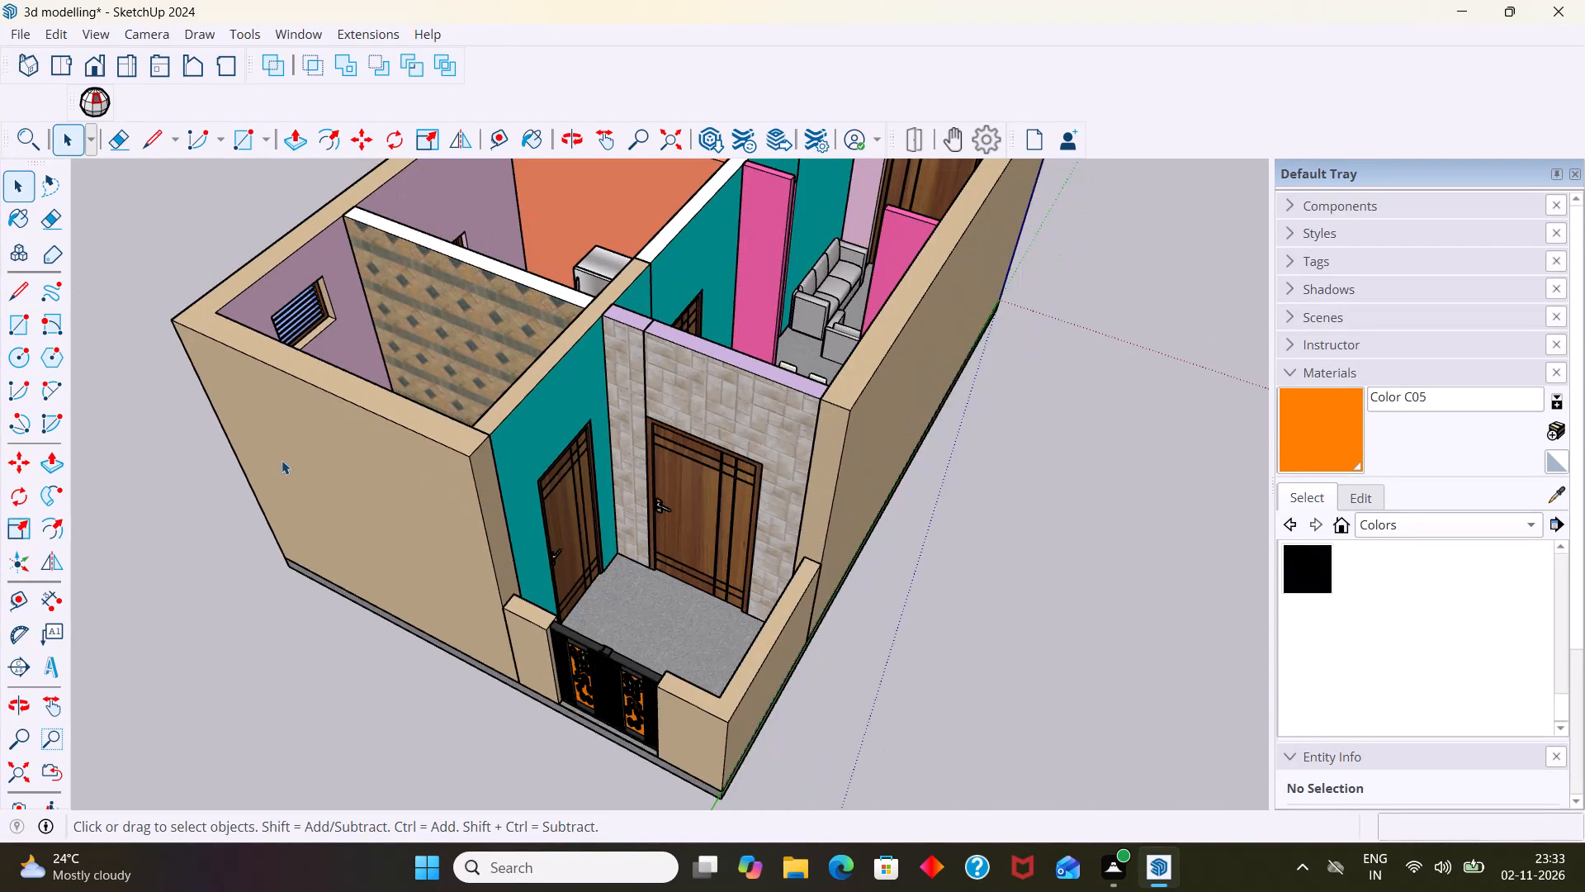
middle_drag(282, 459, 182, 521)
scroll(566, 494, up, 7)
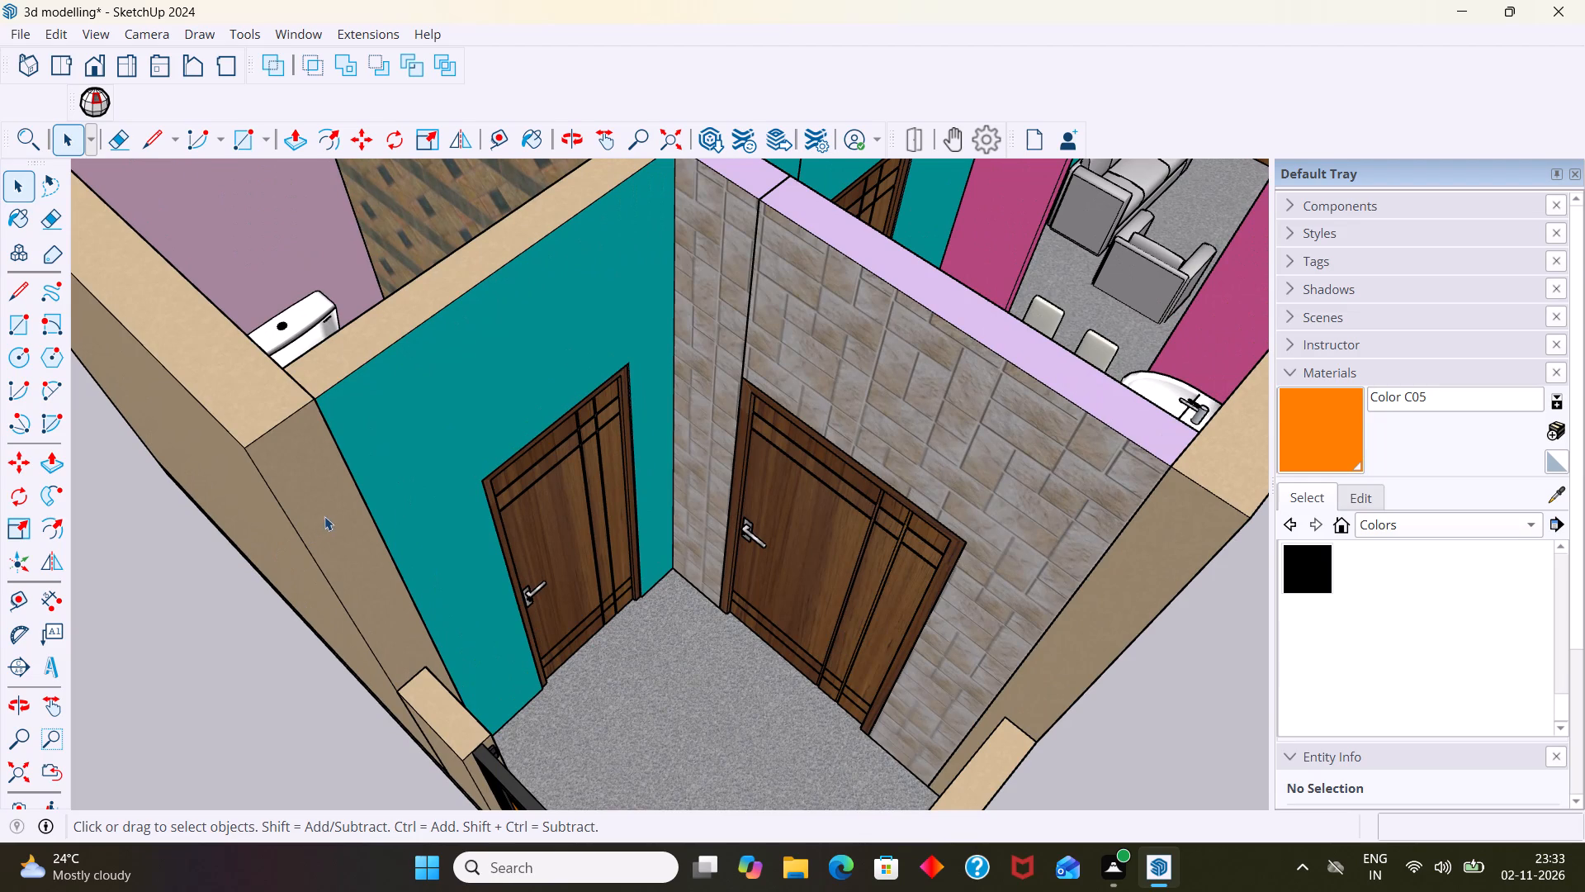
click(324, 516)
double_click(329, 511)
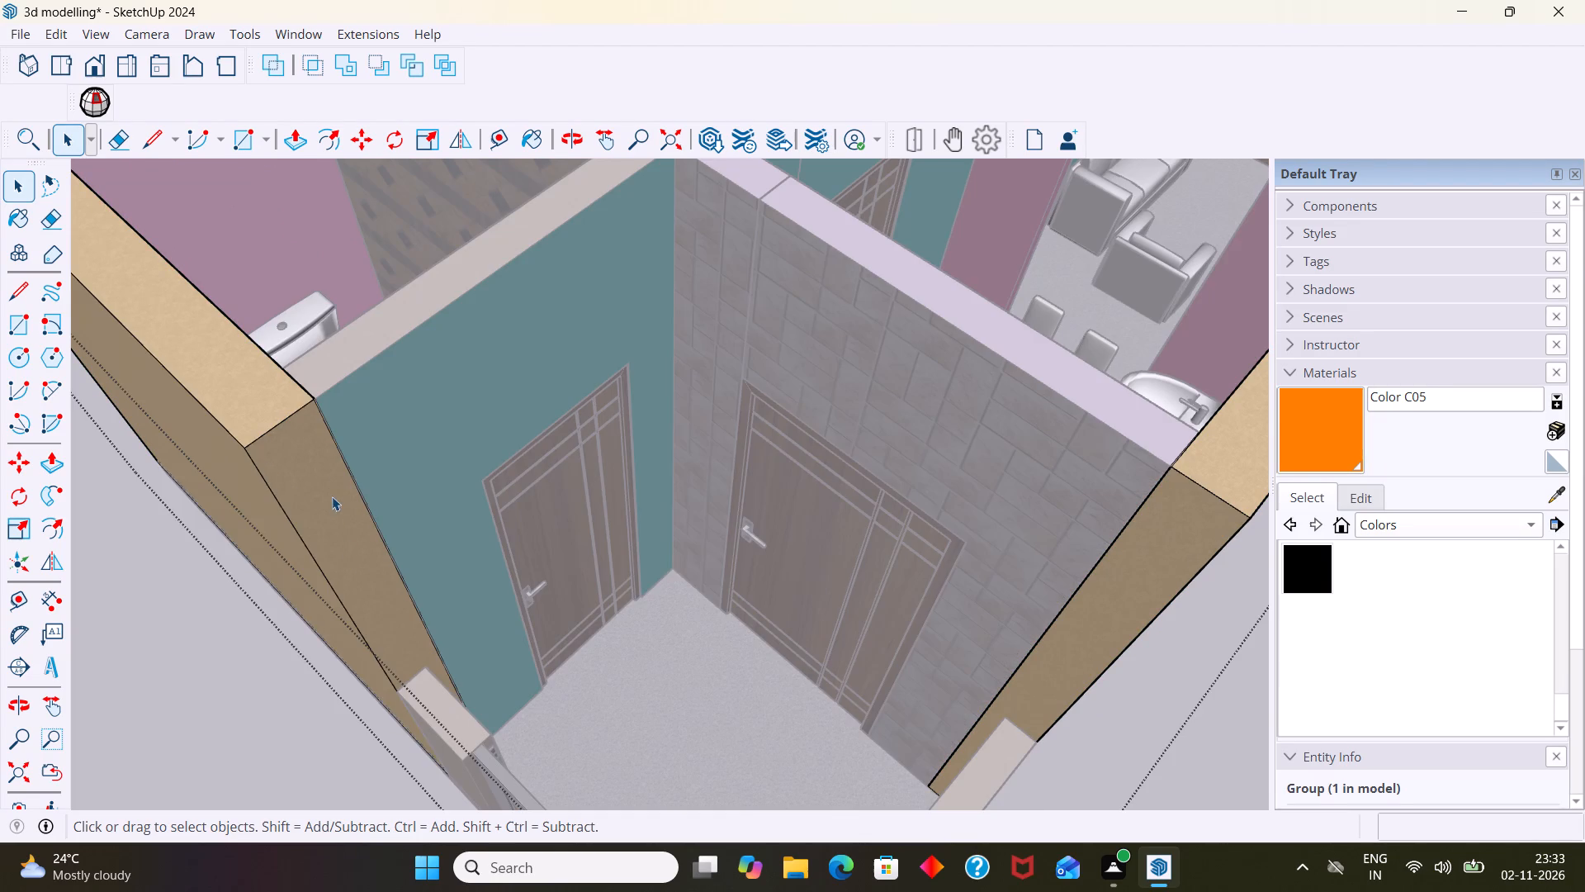
click(329, 496)
key(p)
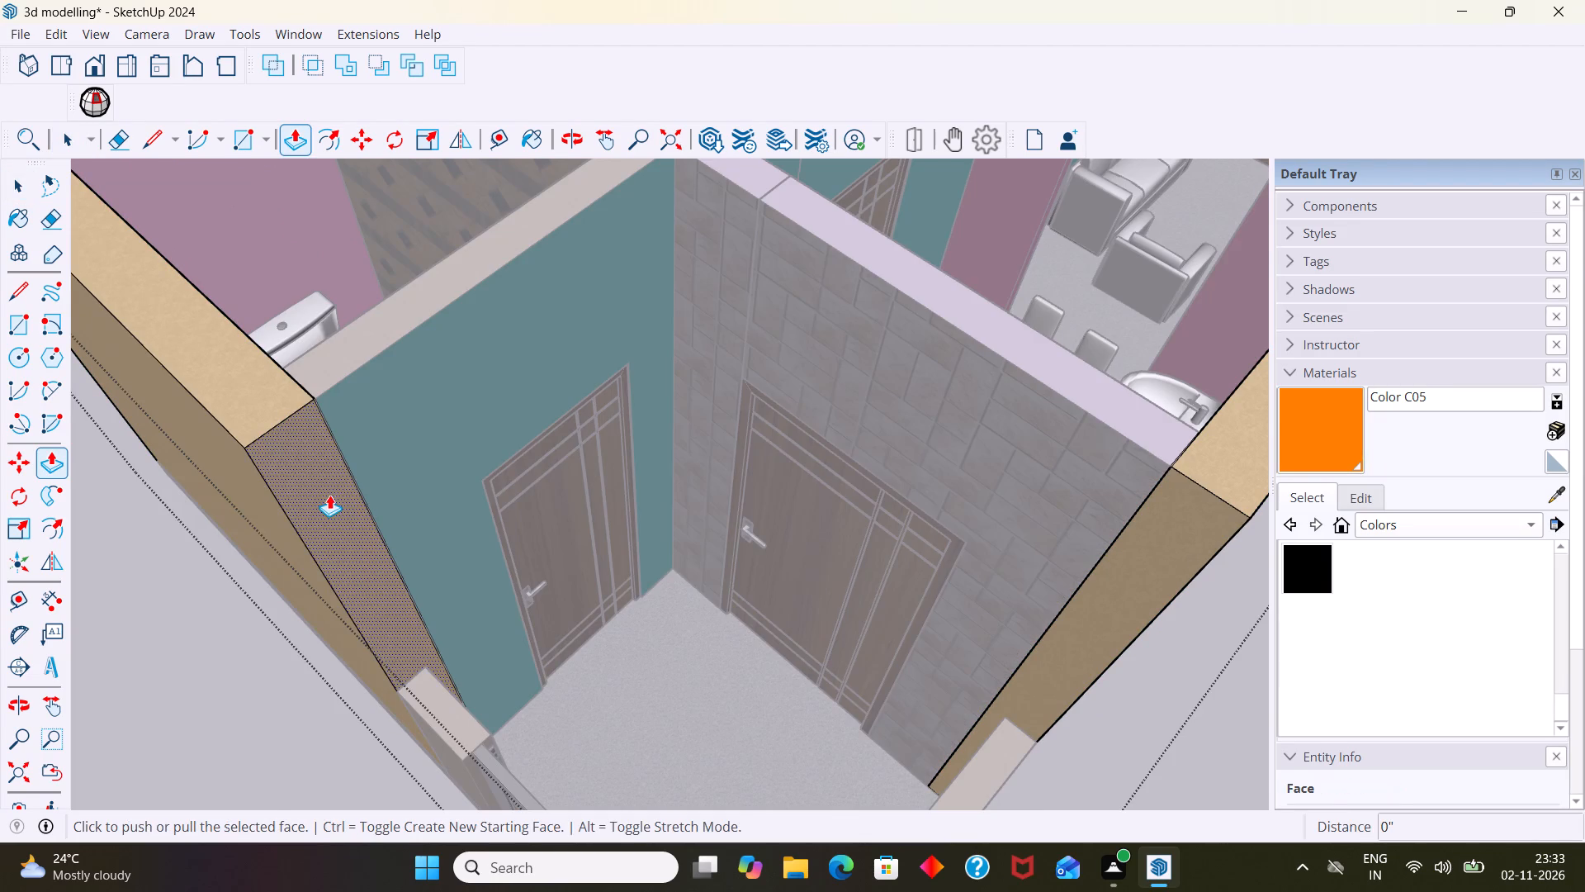
scroll(330, 494, up, 1)
click(359, 521)
scroll(258, 390, down, 2)
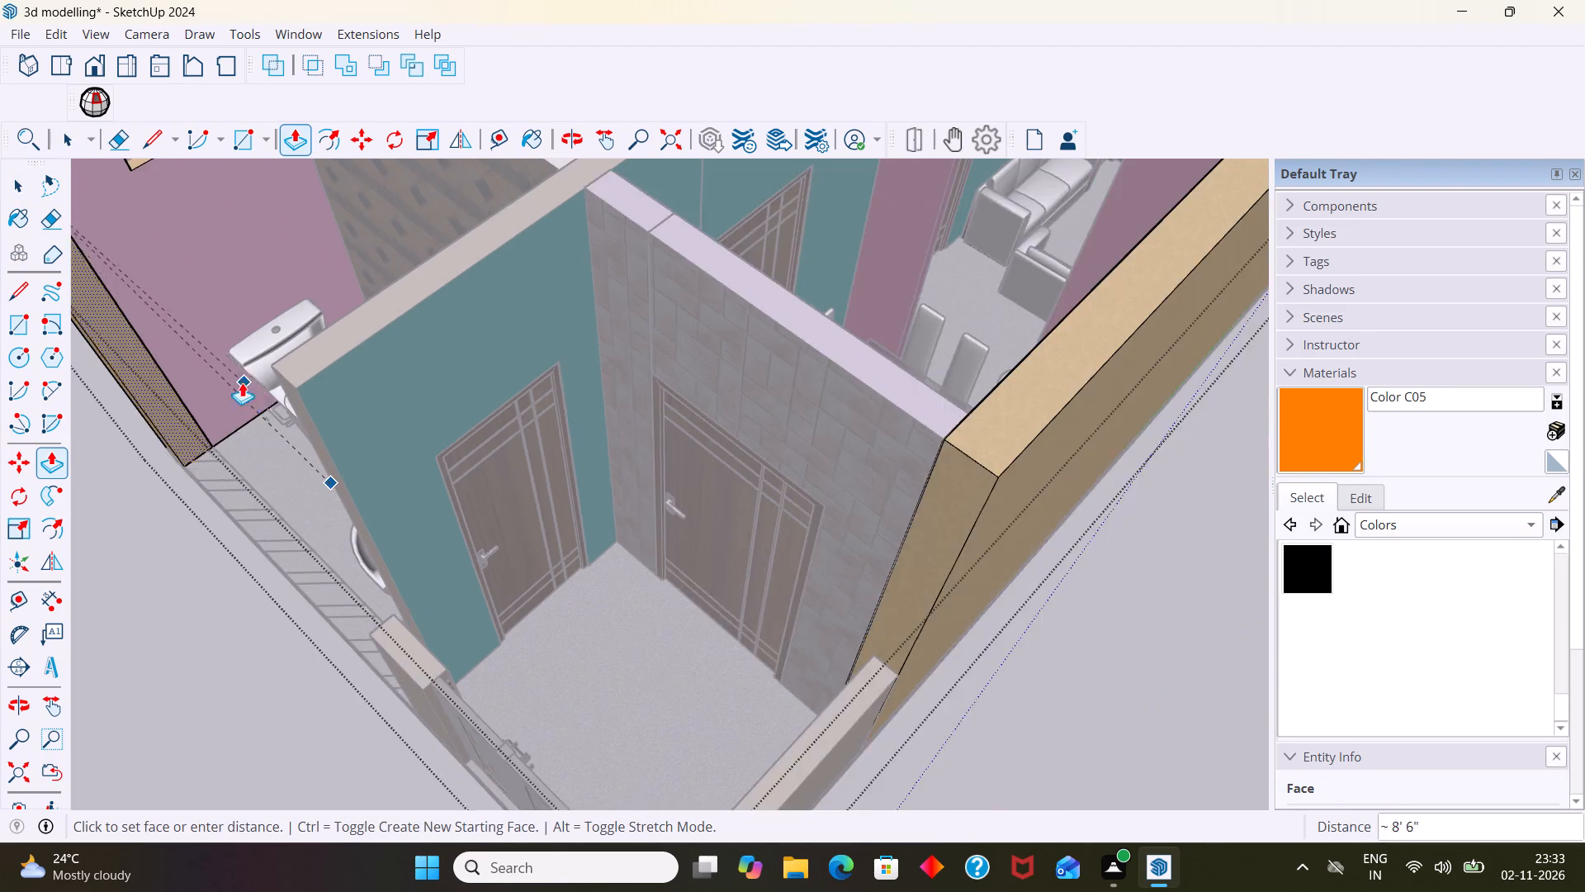
scroll(242, 382, down, 2)
middle_drag(252, 382, 448, 353)
middle_drag(448, 353, 700, 334)
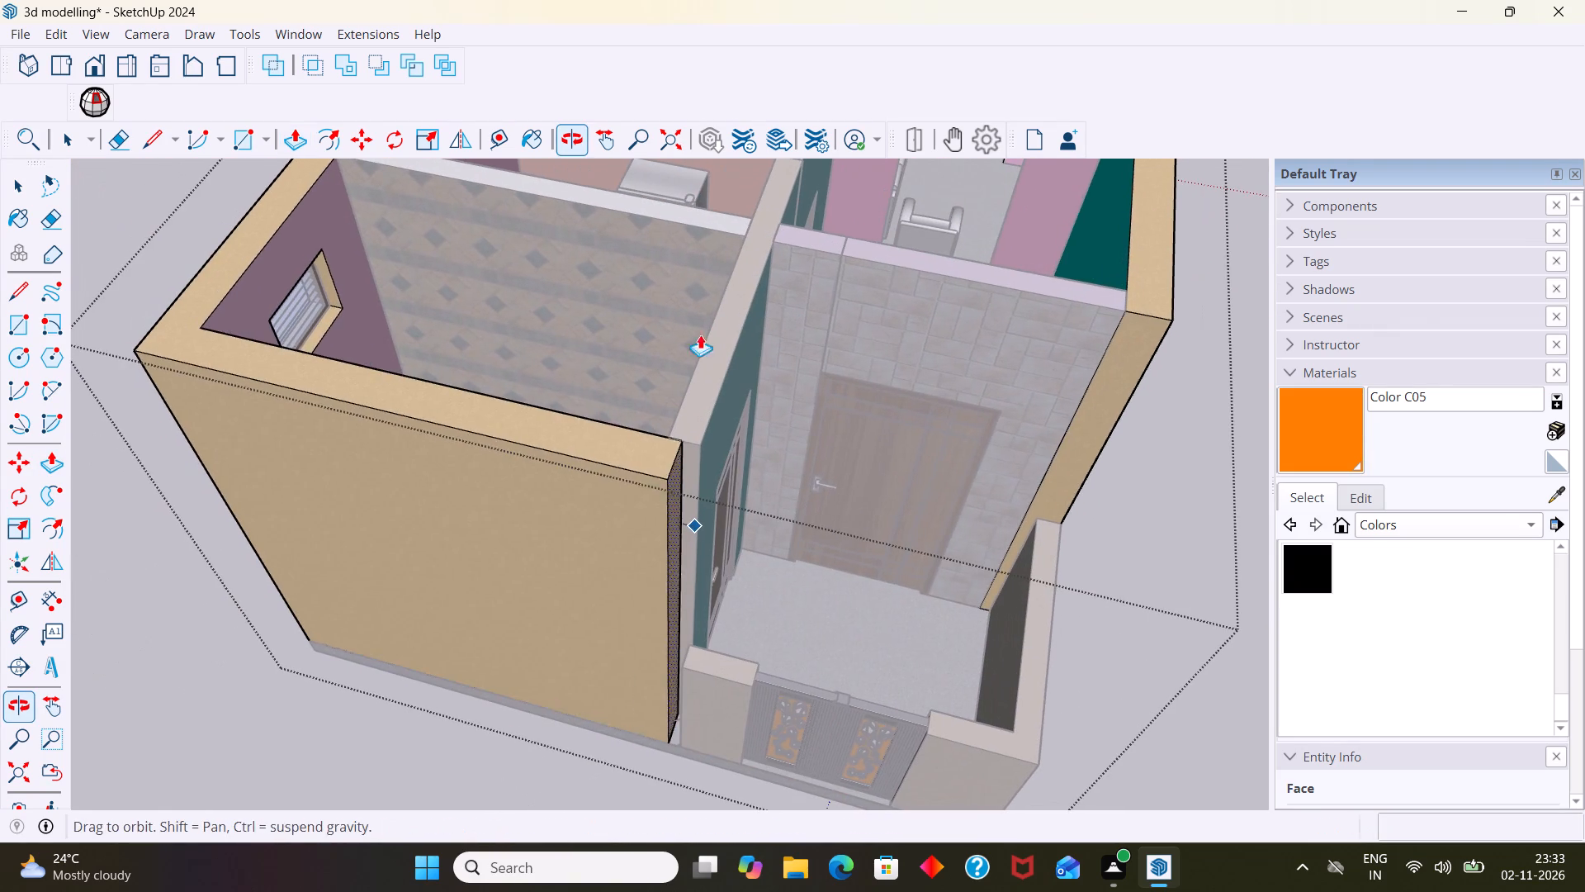
middle_drag(700, 334, 714, 333)
scroll(253, 367, up, 4)
scroll(250, 446, up, 2)
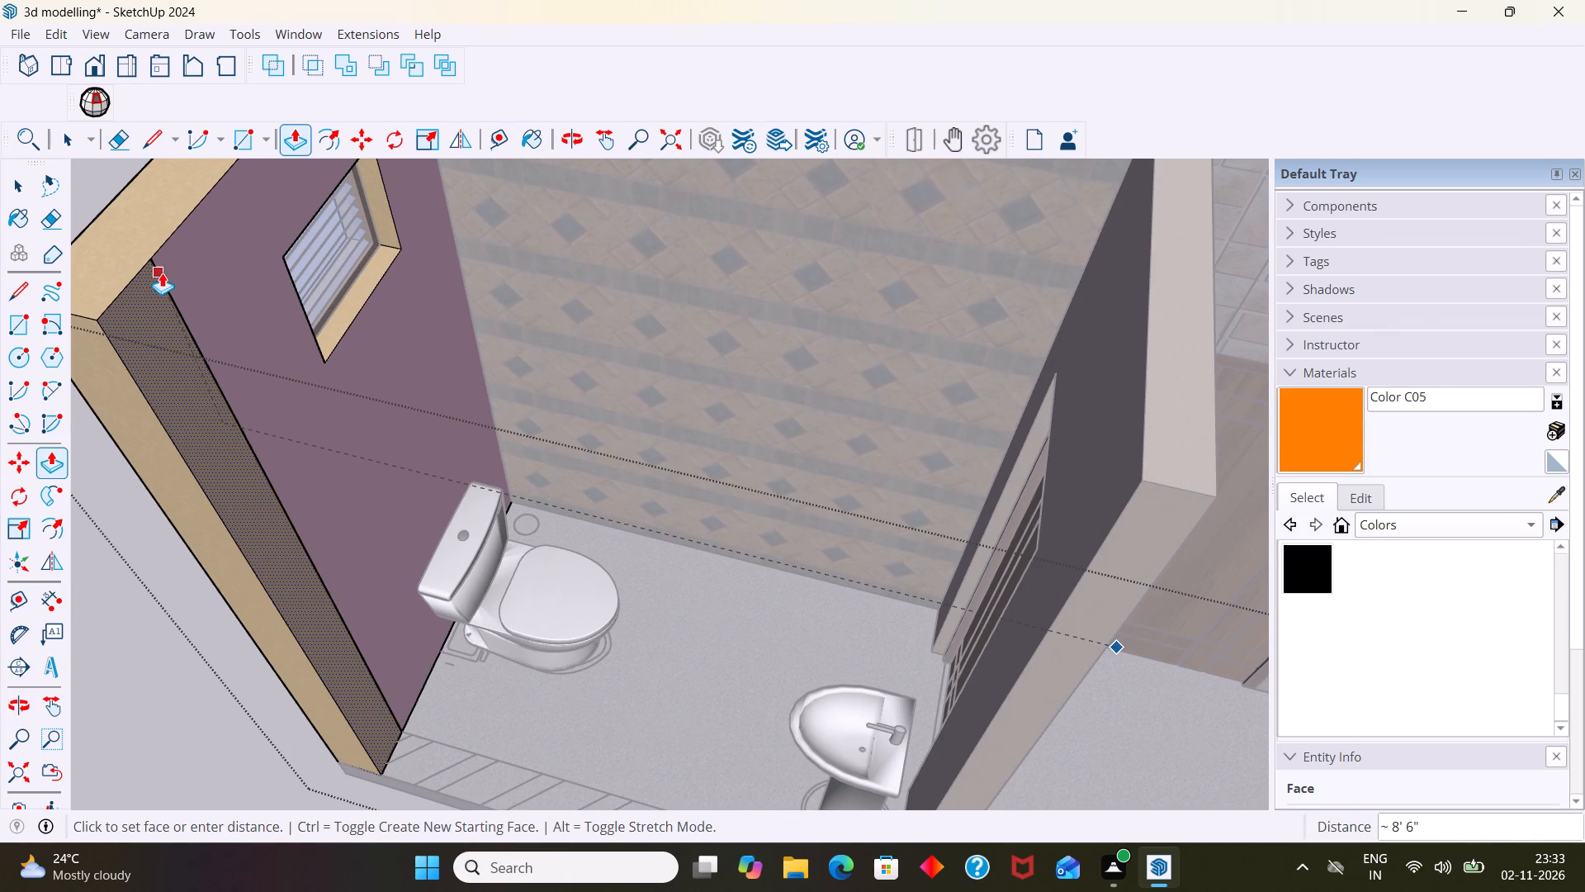
click(150, 256)
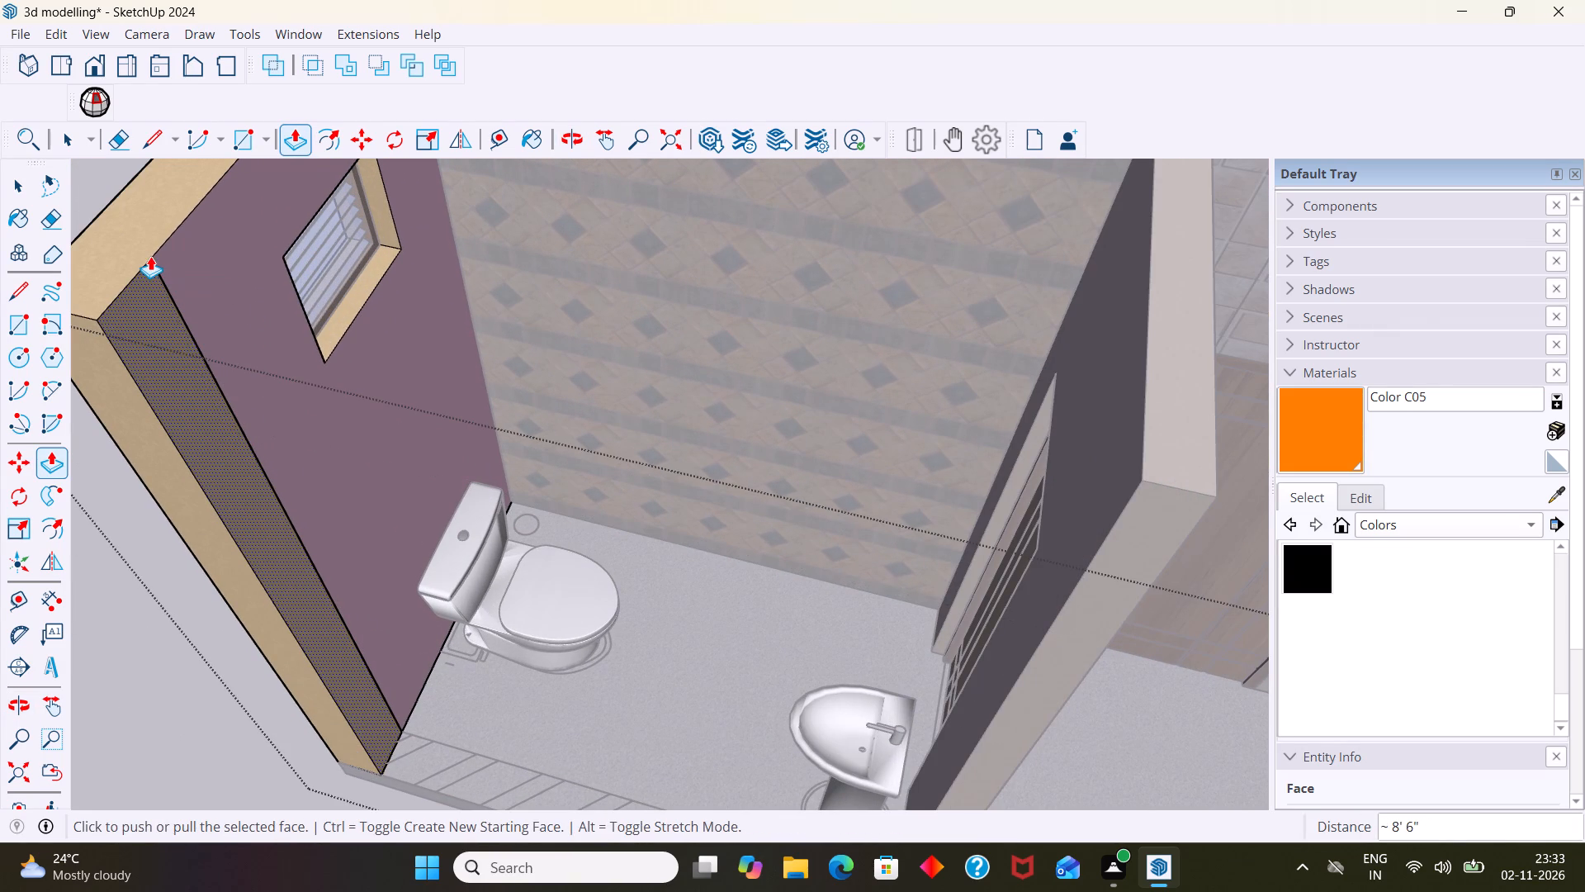
key(space)
click(99, 535)
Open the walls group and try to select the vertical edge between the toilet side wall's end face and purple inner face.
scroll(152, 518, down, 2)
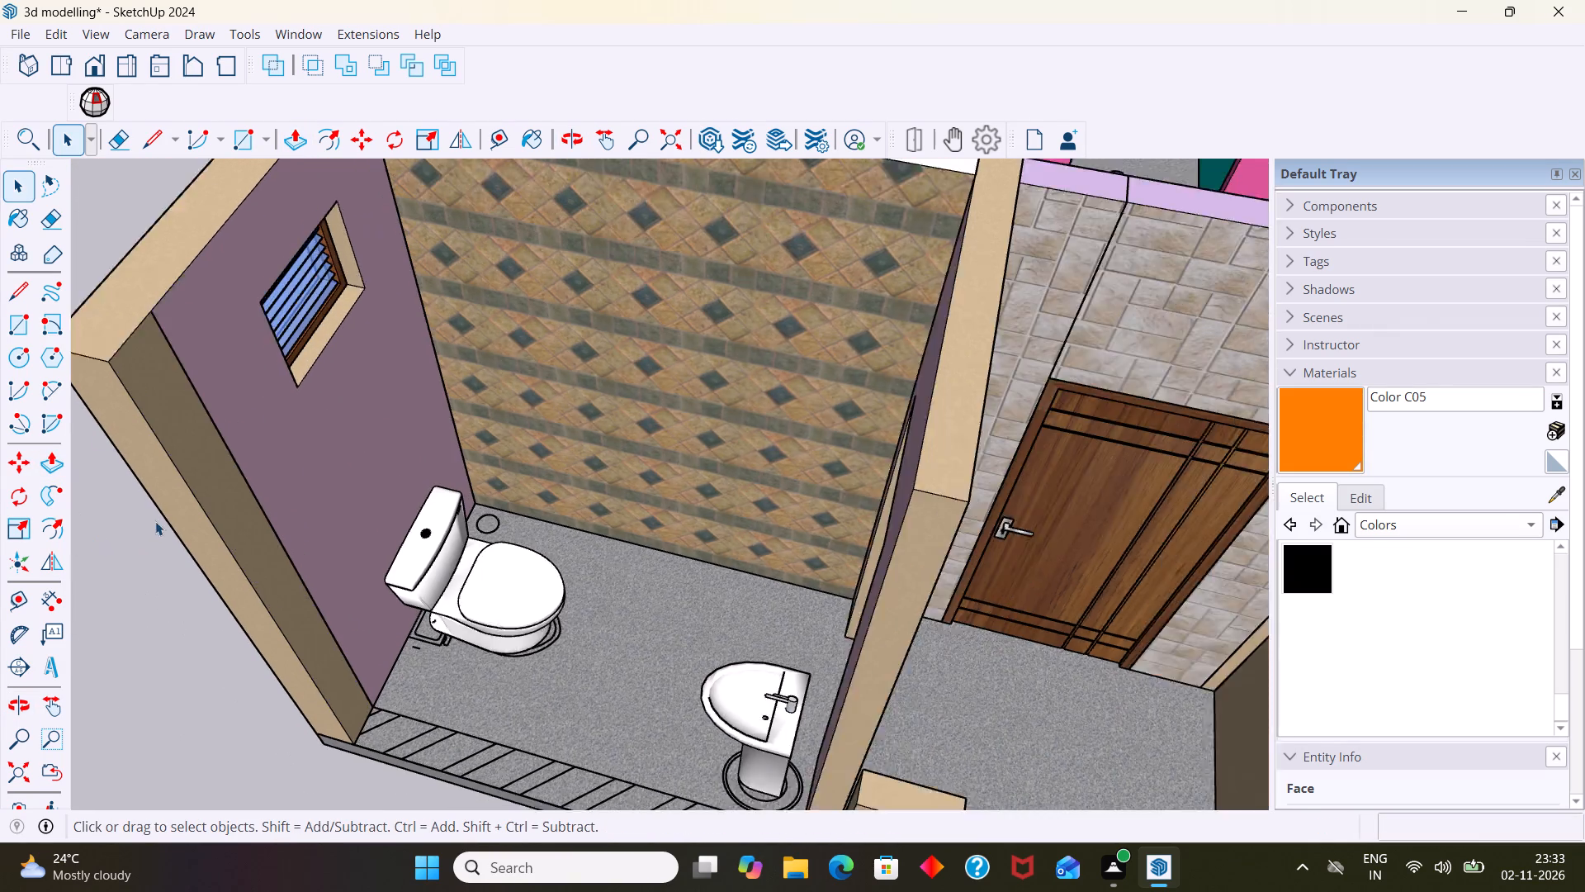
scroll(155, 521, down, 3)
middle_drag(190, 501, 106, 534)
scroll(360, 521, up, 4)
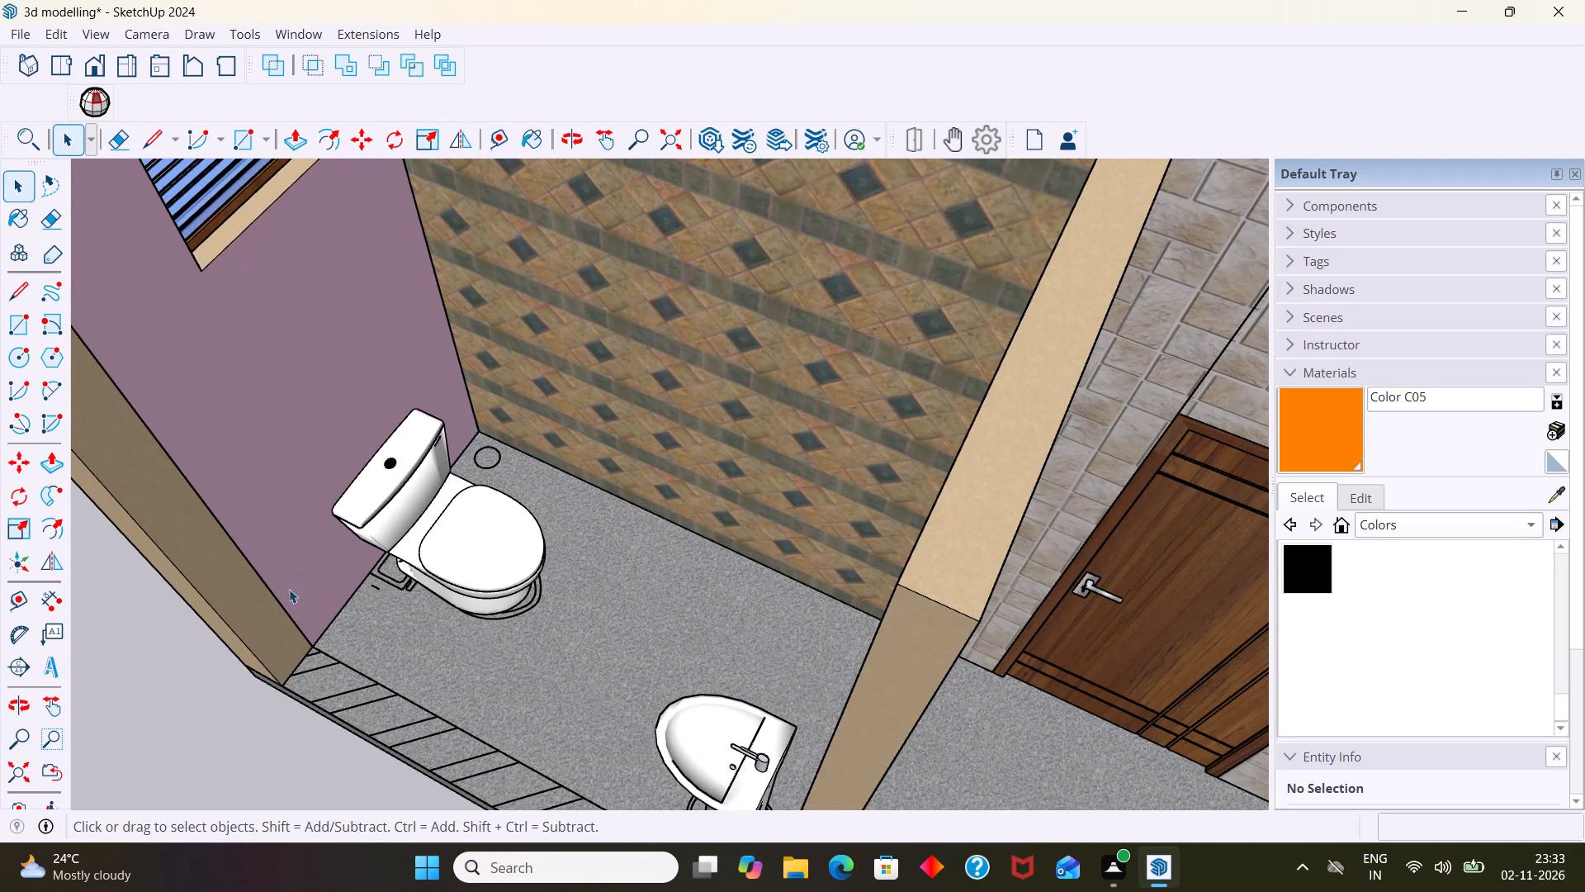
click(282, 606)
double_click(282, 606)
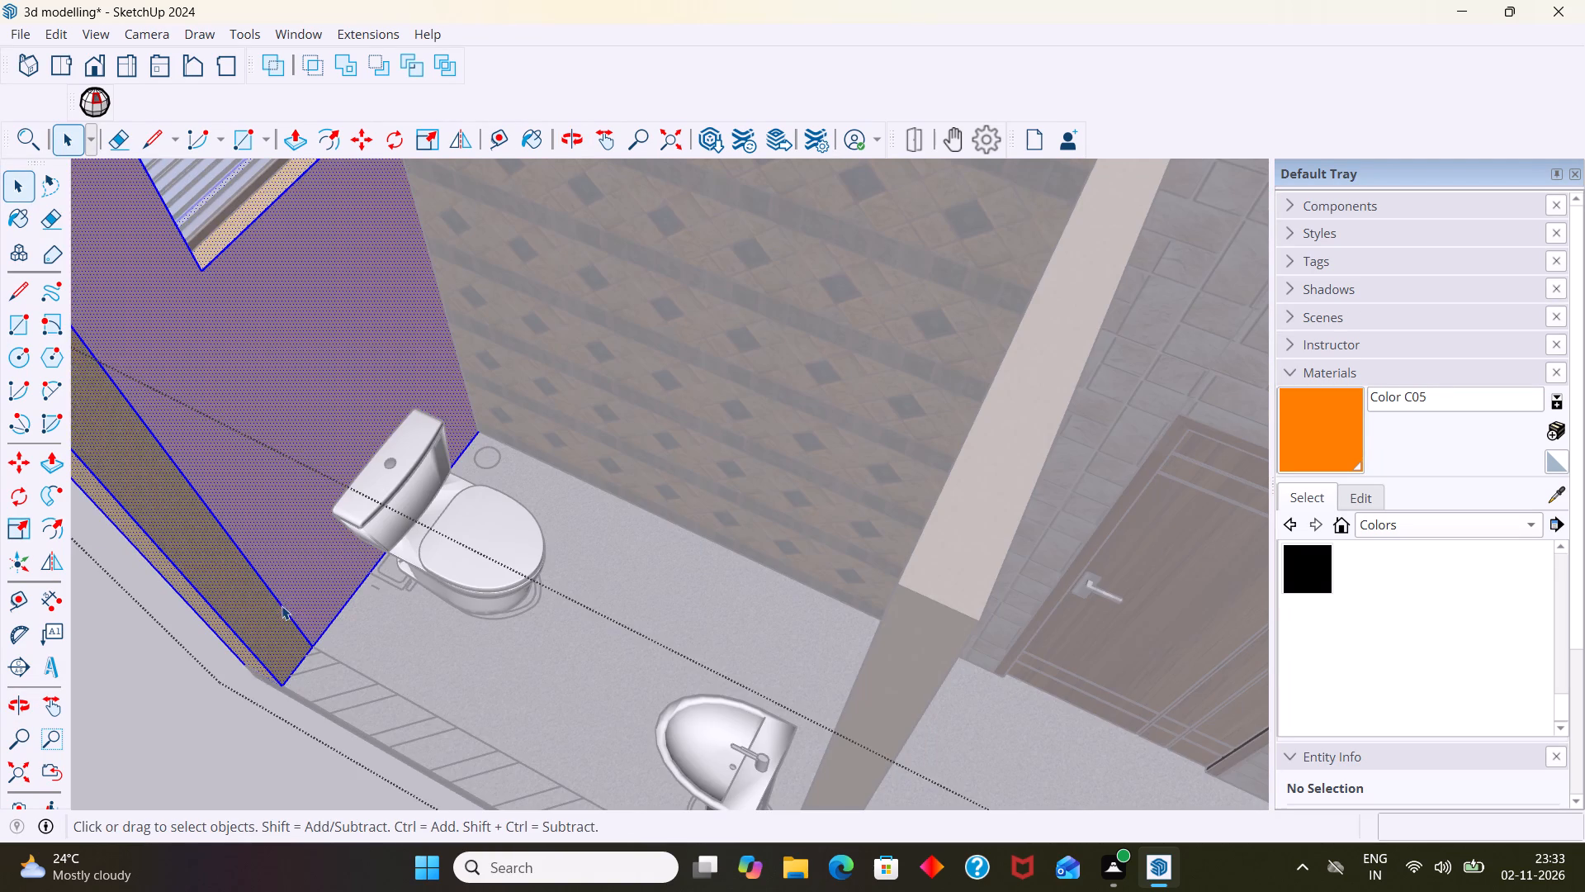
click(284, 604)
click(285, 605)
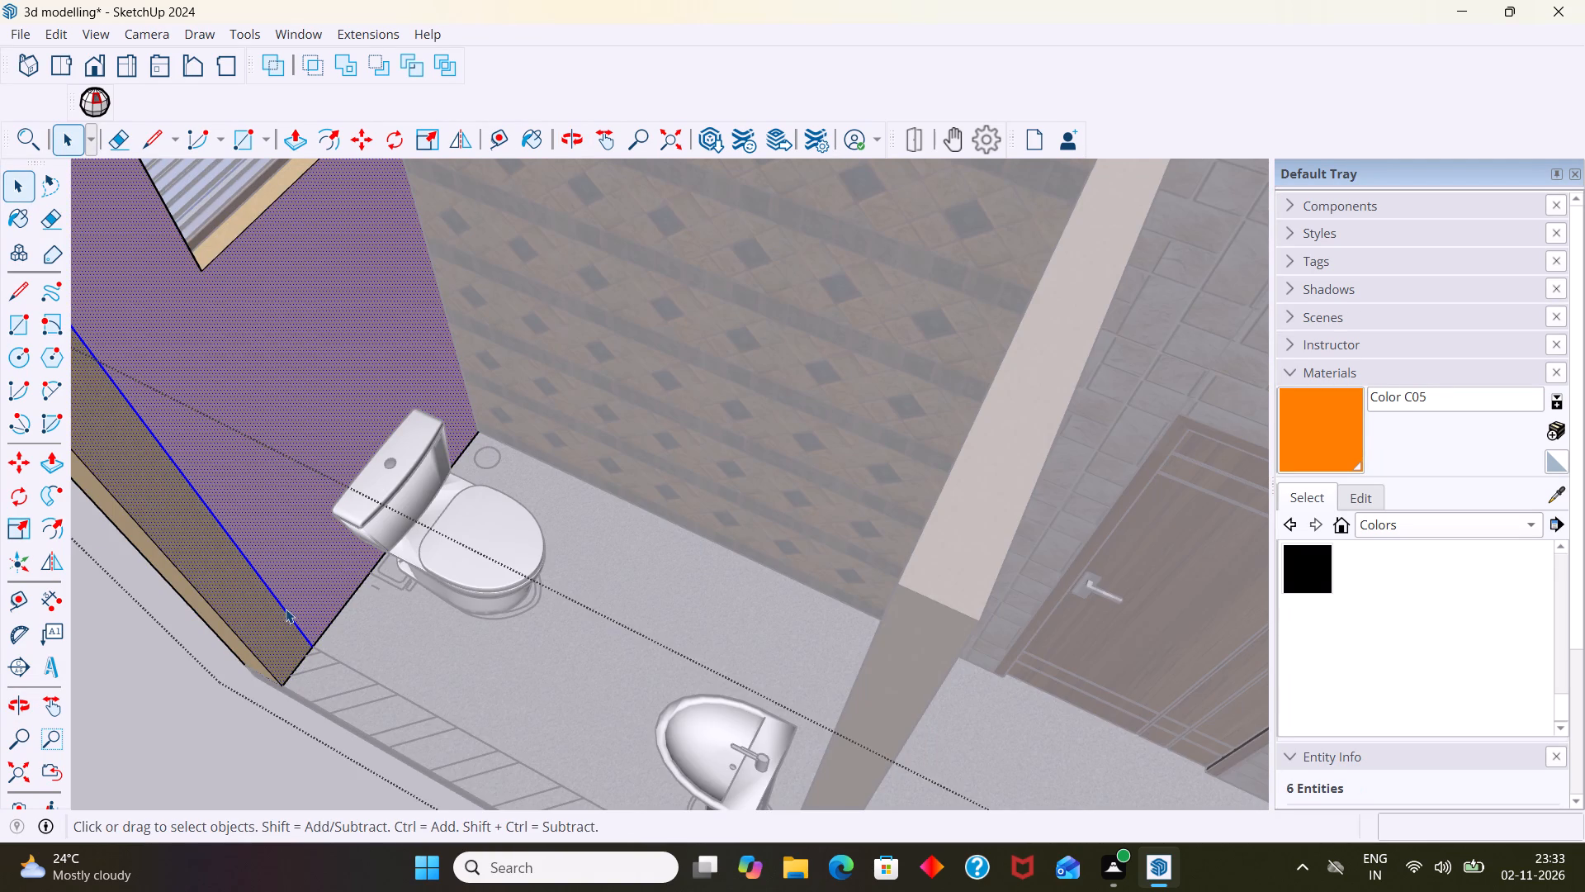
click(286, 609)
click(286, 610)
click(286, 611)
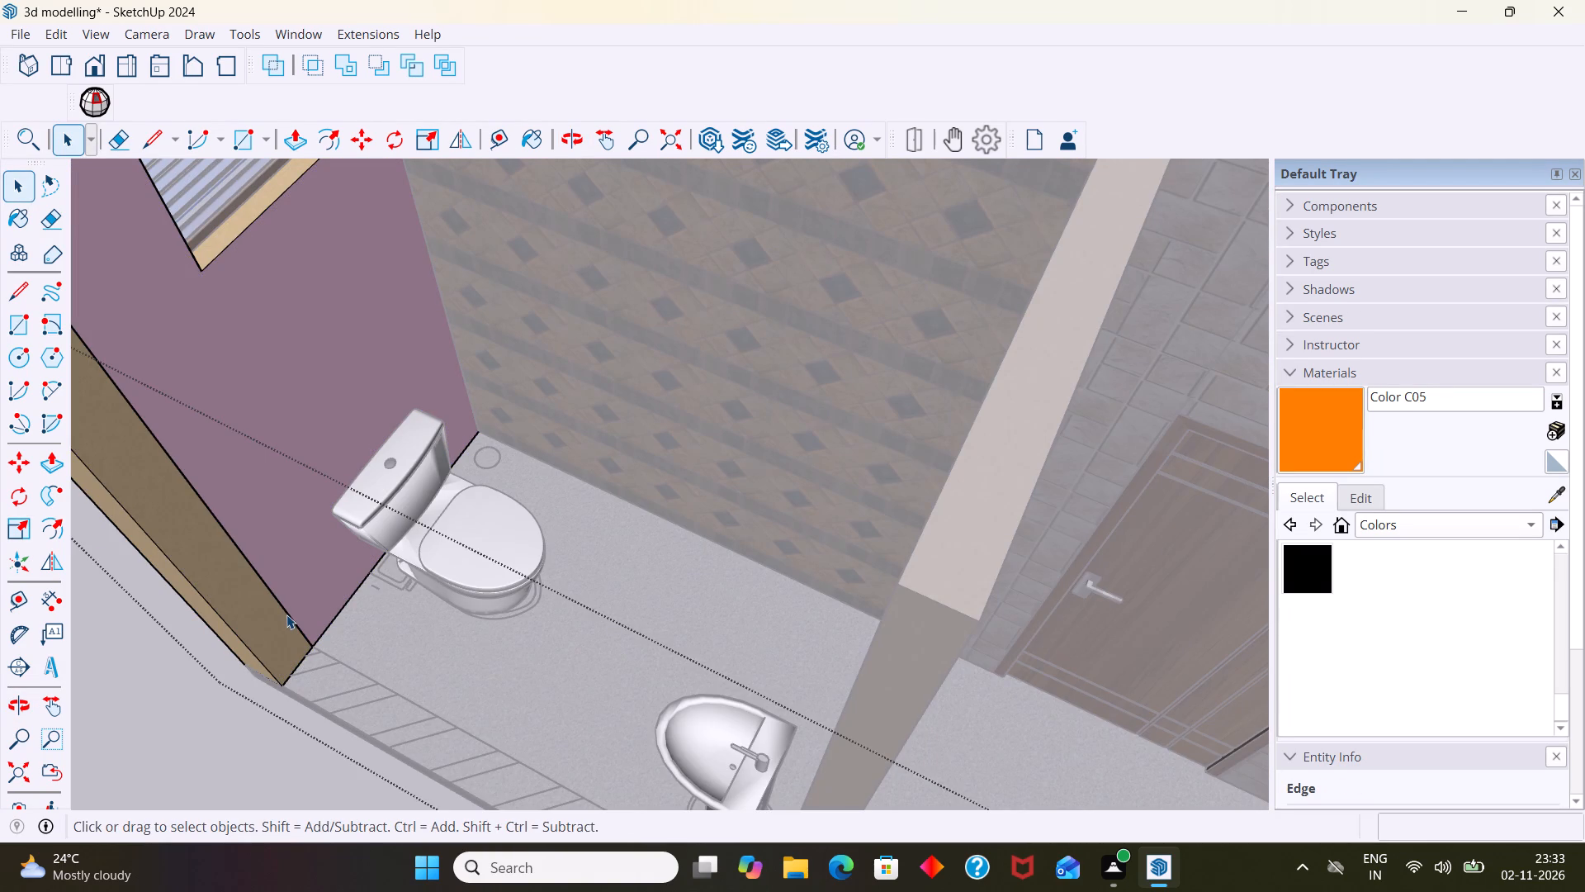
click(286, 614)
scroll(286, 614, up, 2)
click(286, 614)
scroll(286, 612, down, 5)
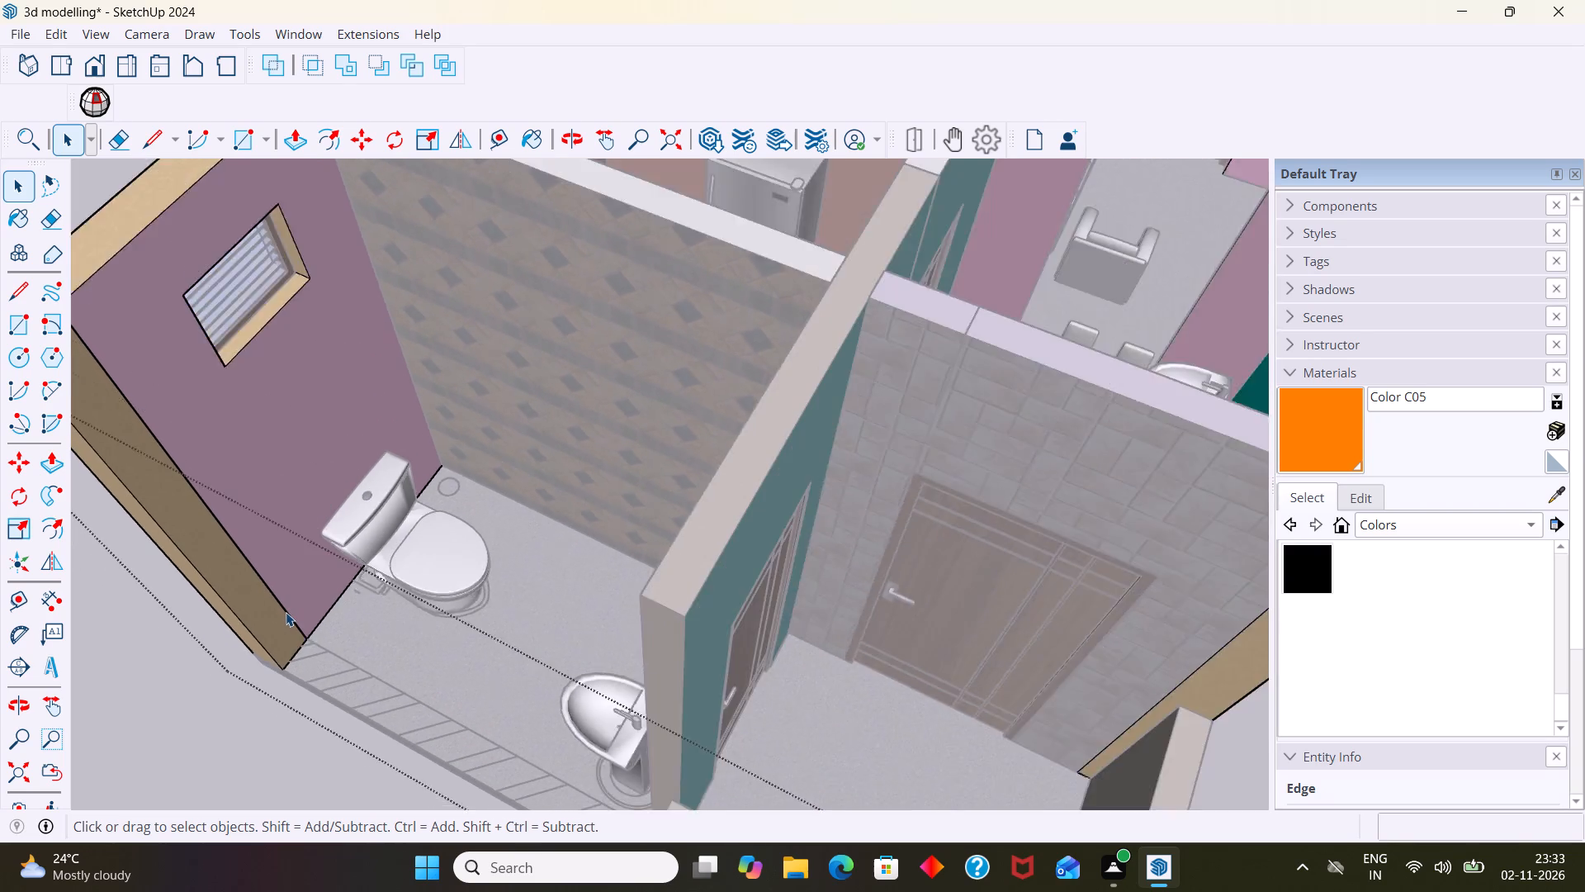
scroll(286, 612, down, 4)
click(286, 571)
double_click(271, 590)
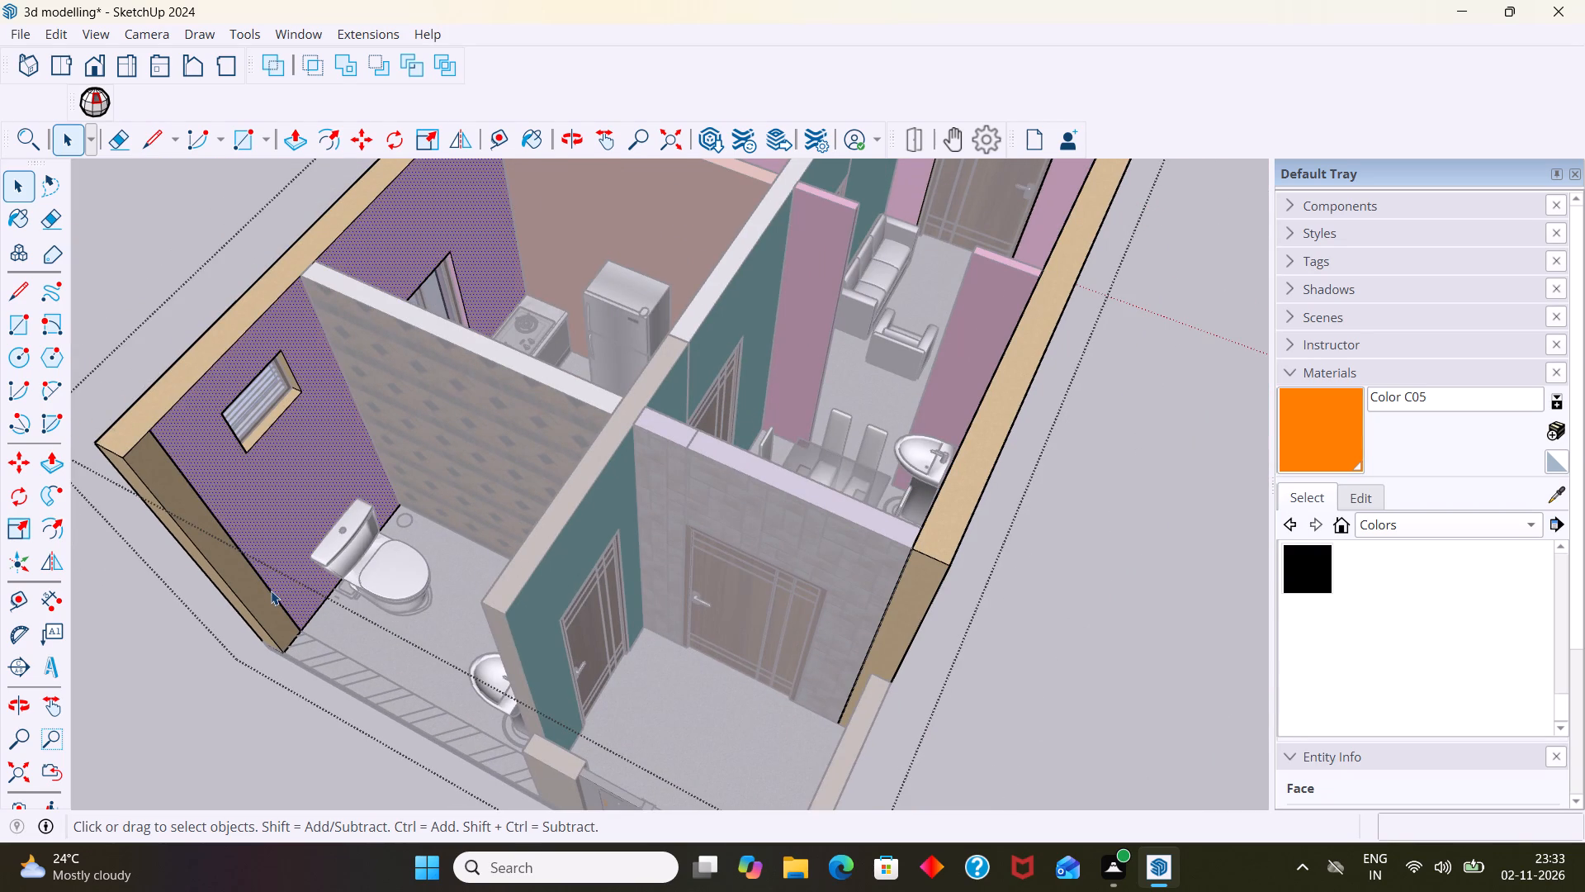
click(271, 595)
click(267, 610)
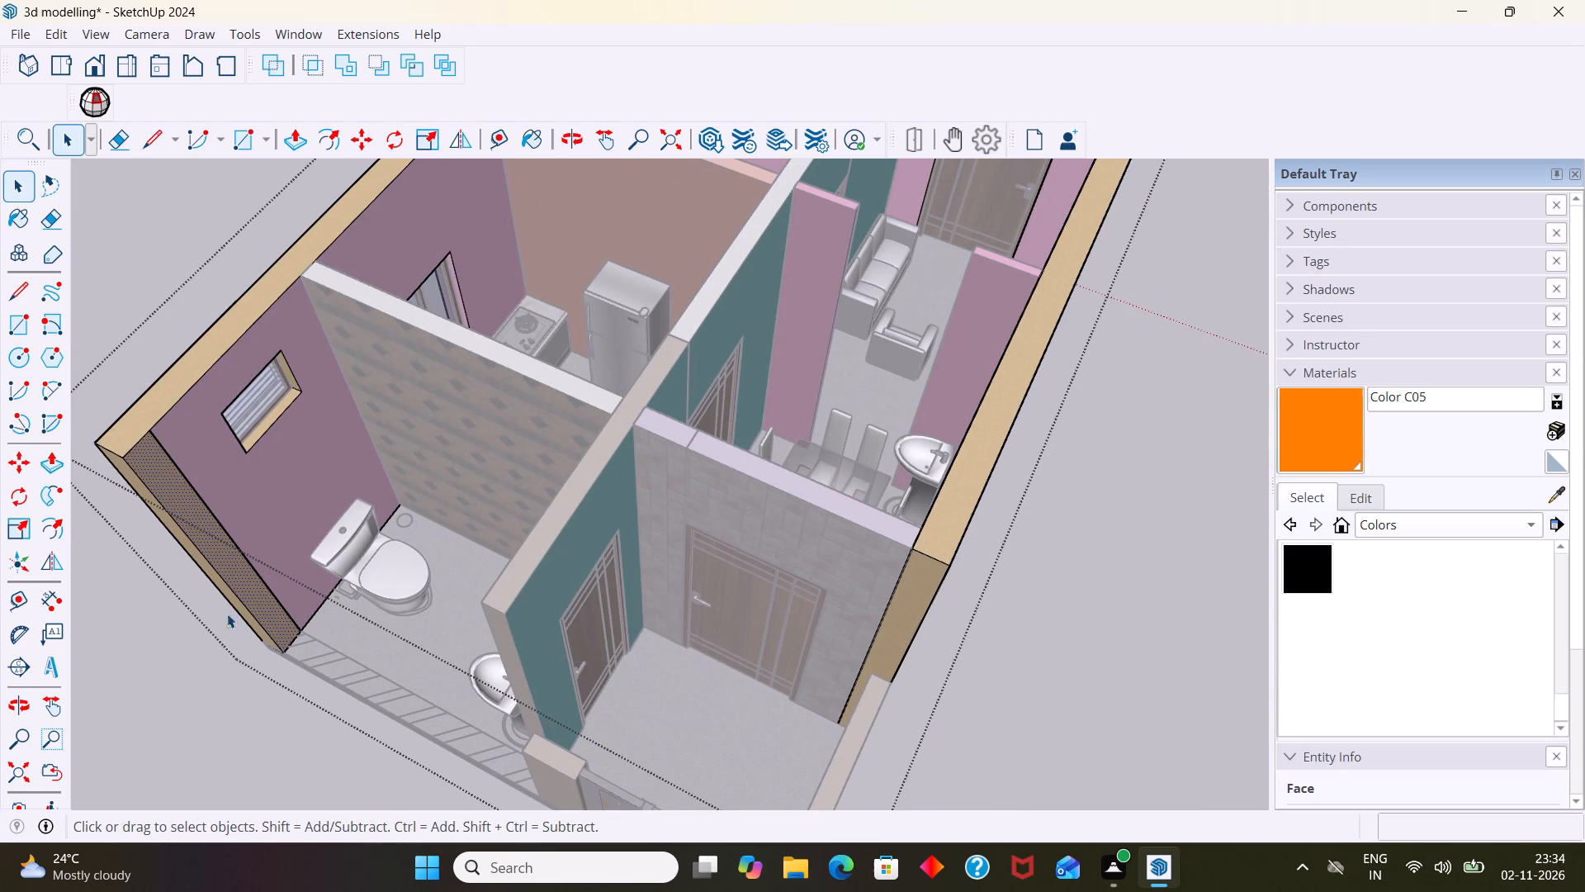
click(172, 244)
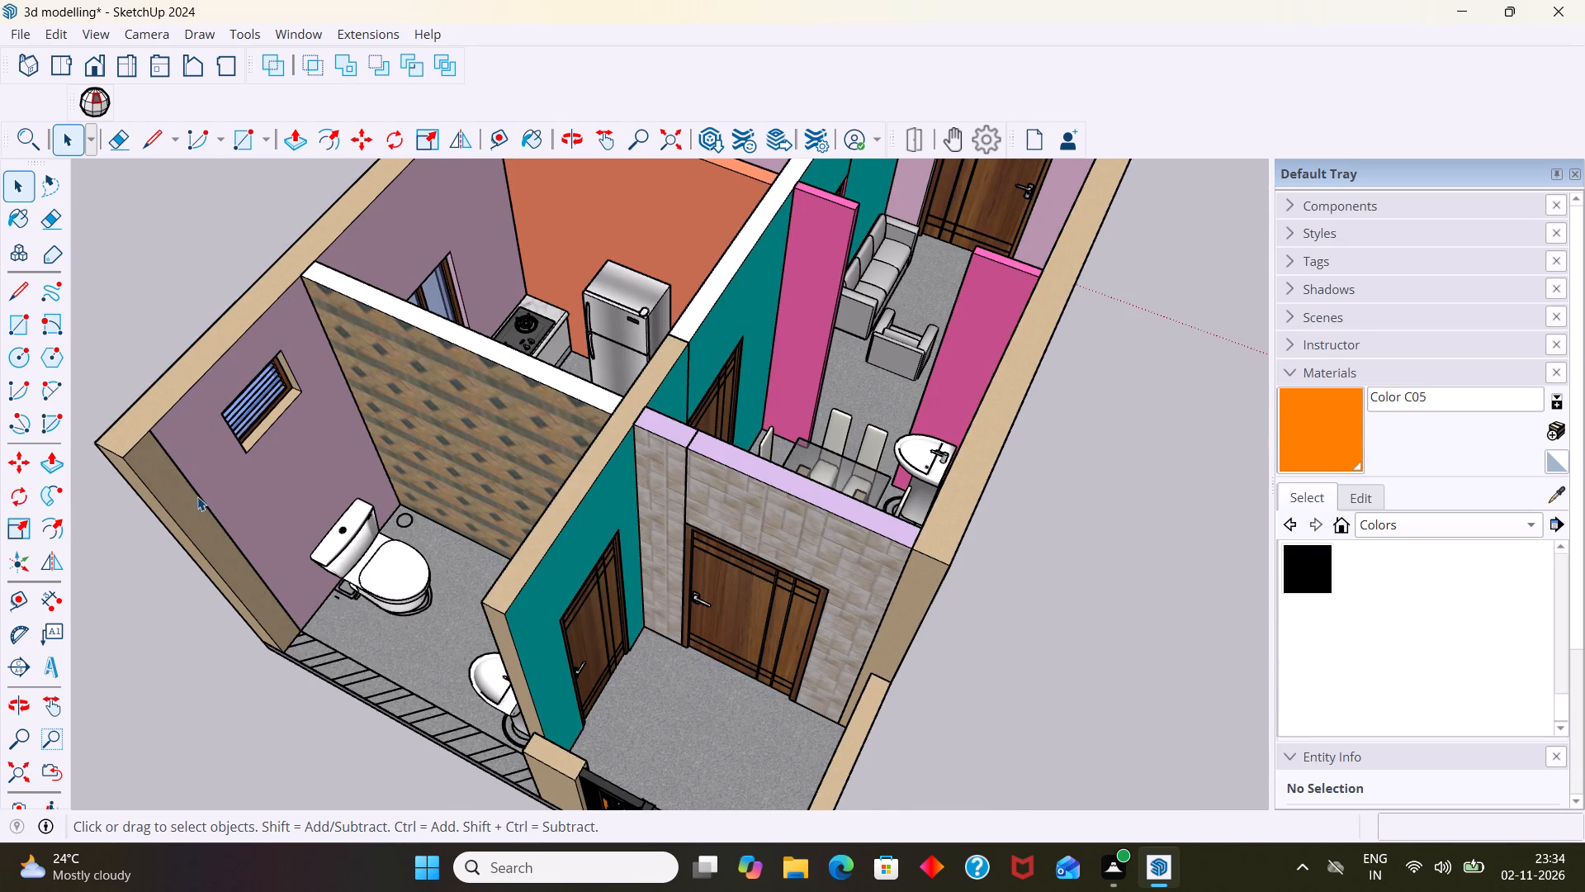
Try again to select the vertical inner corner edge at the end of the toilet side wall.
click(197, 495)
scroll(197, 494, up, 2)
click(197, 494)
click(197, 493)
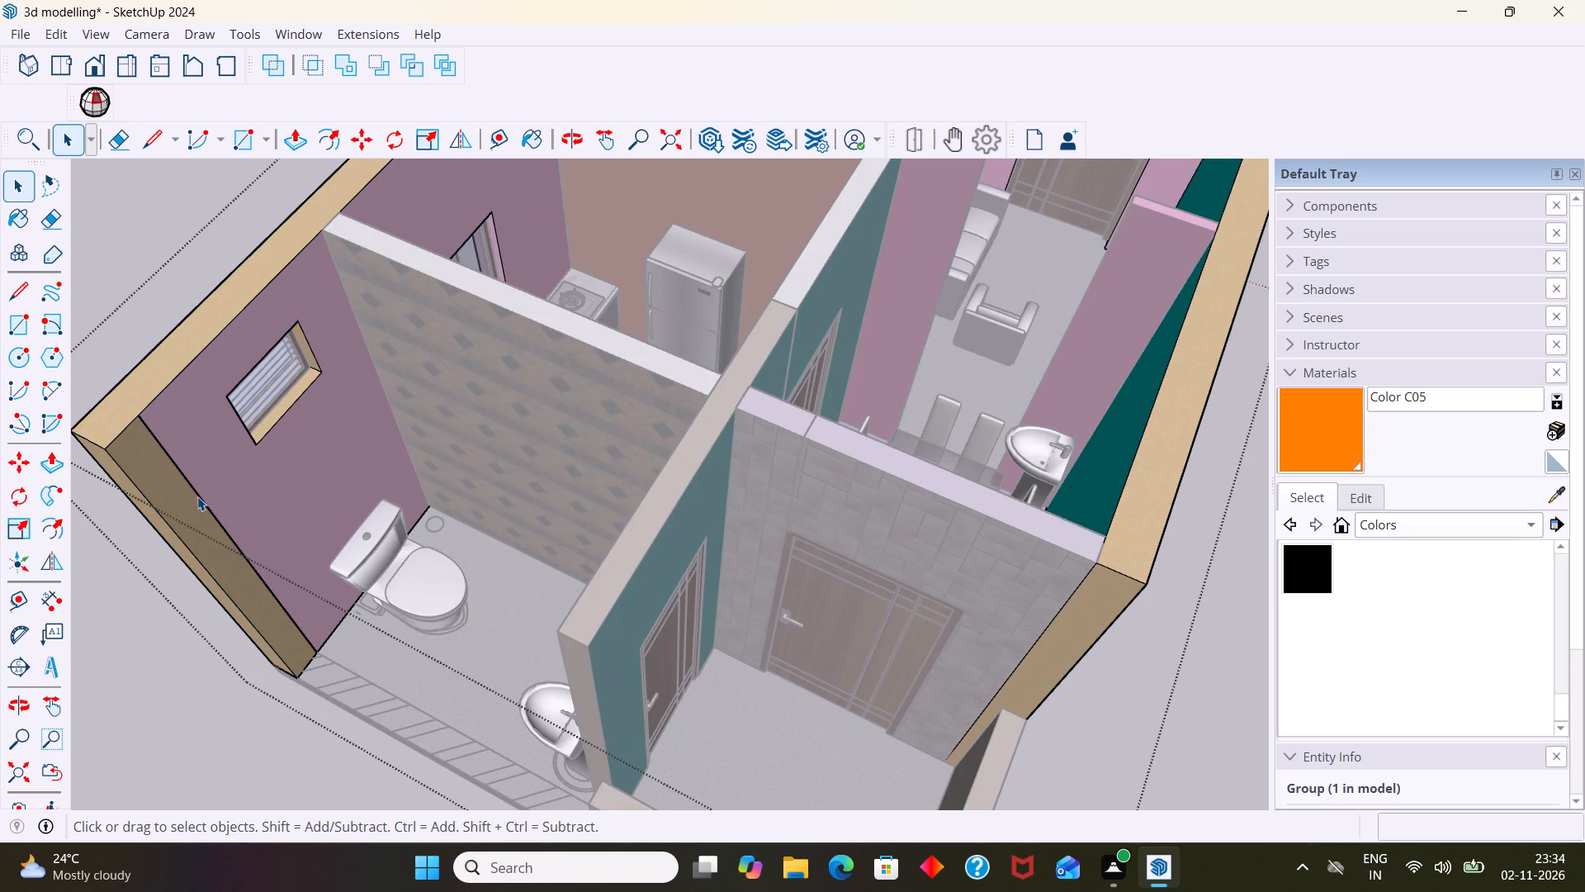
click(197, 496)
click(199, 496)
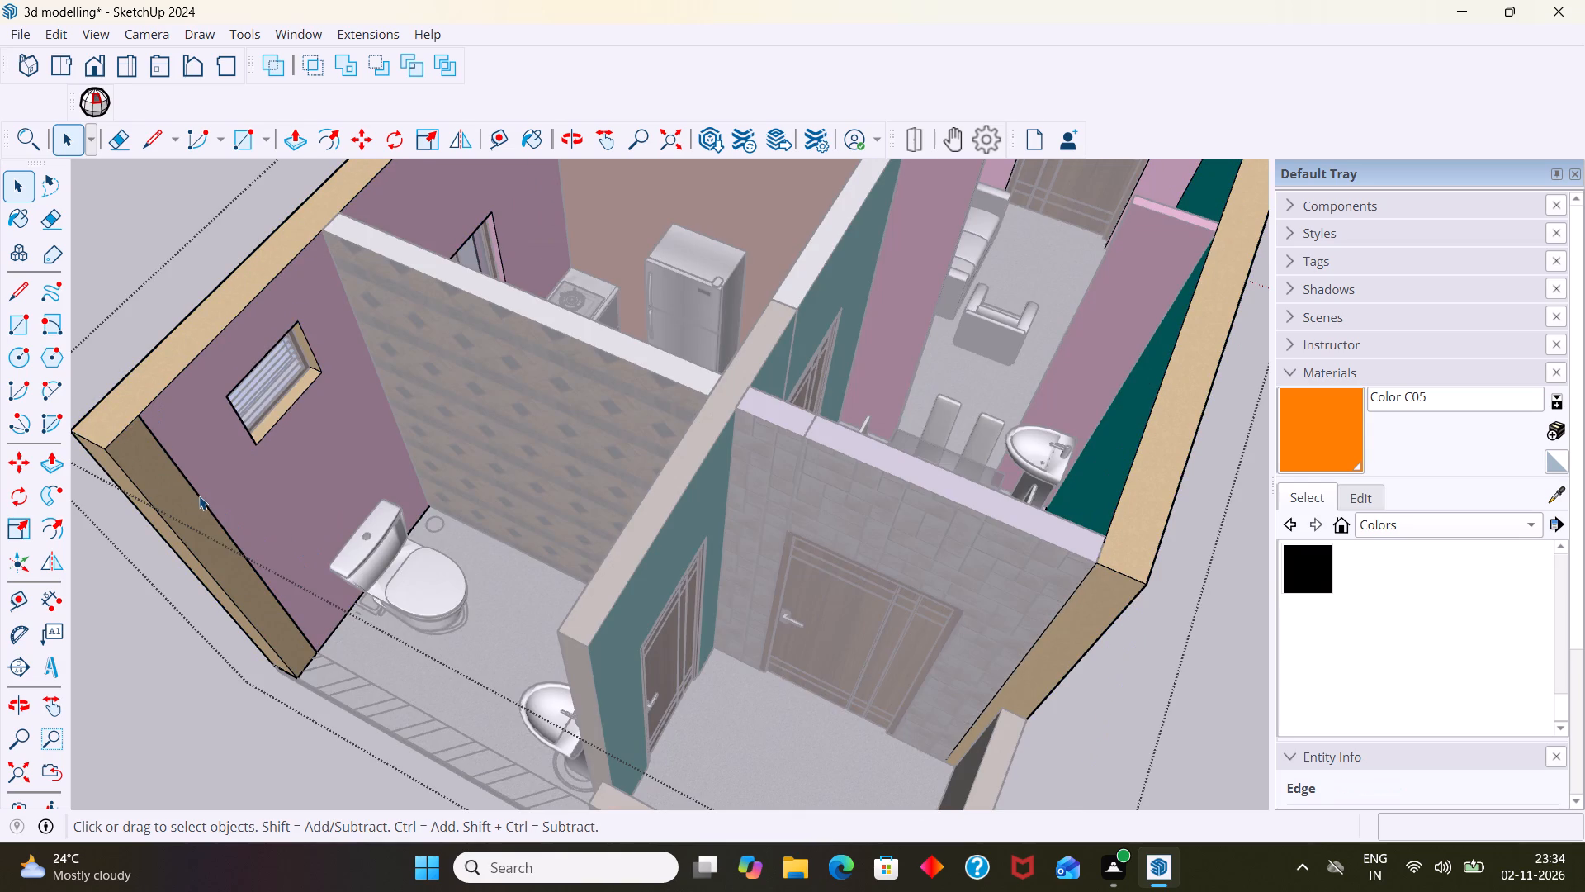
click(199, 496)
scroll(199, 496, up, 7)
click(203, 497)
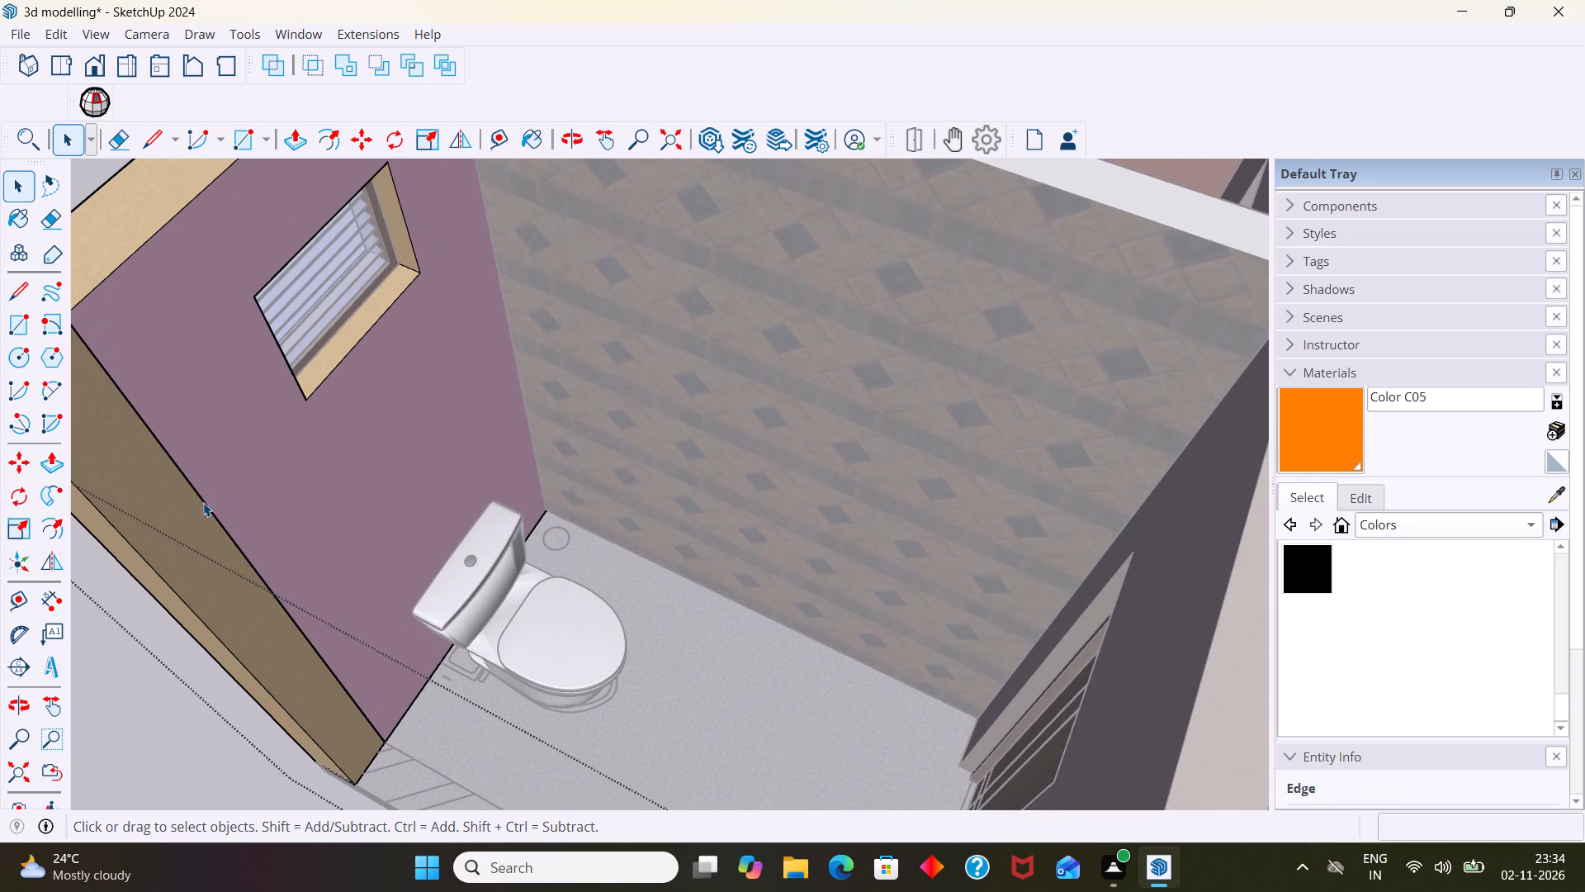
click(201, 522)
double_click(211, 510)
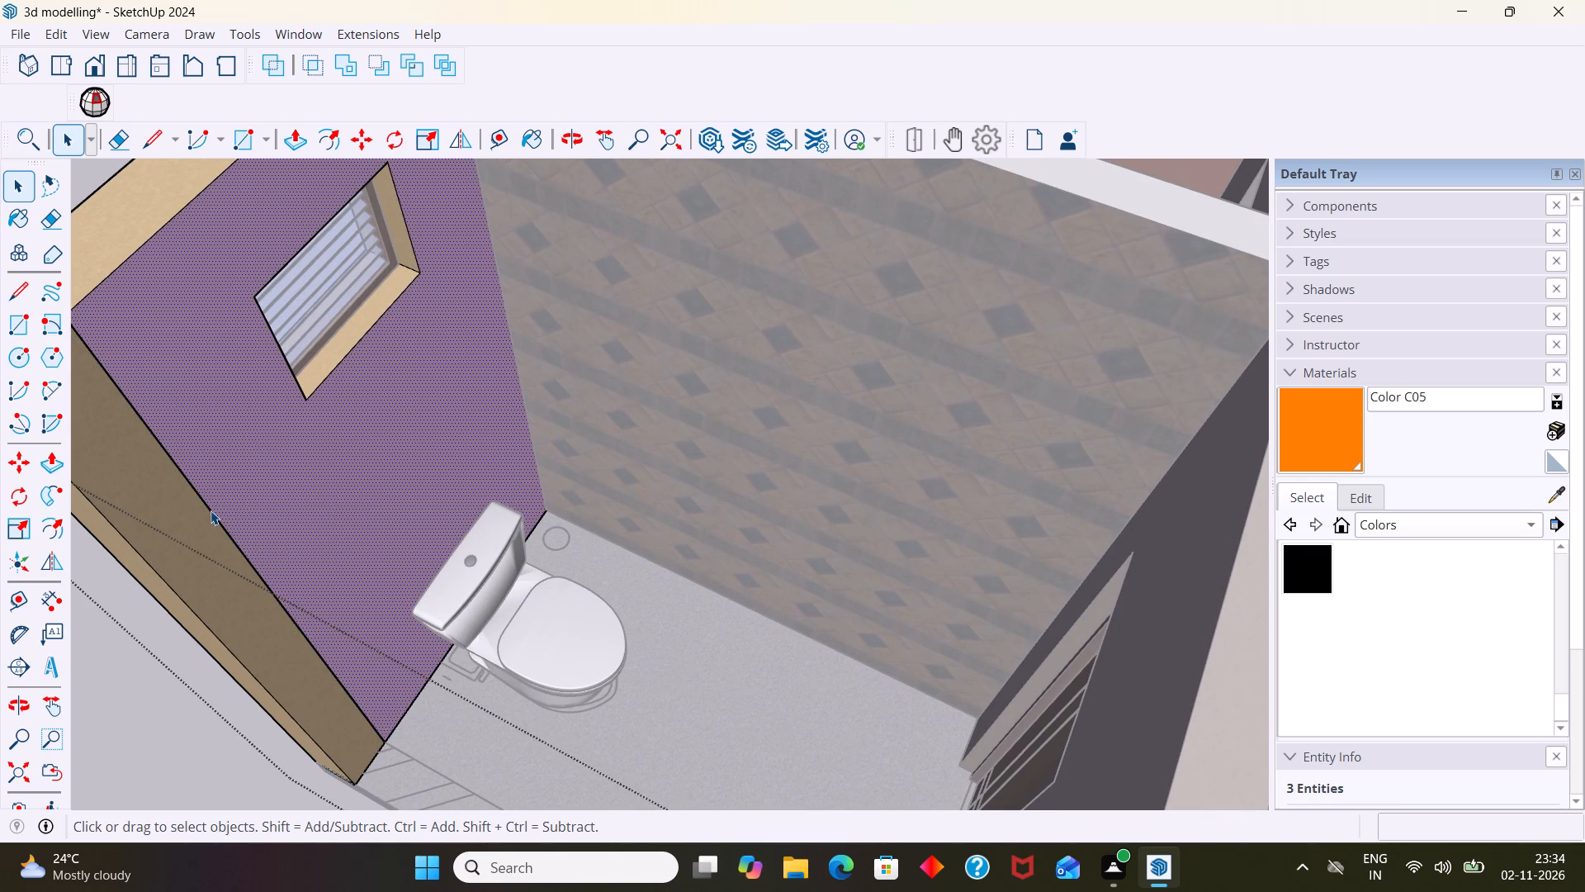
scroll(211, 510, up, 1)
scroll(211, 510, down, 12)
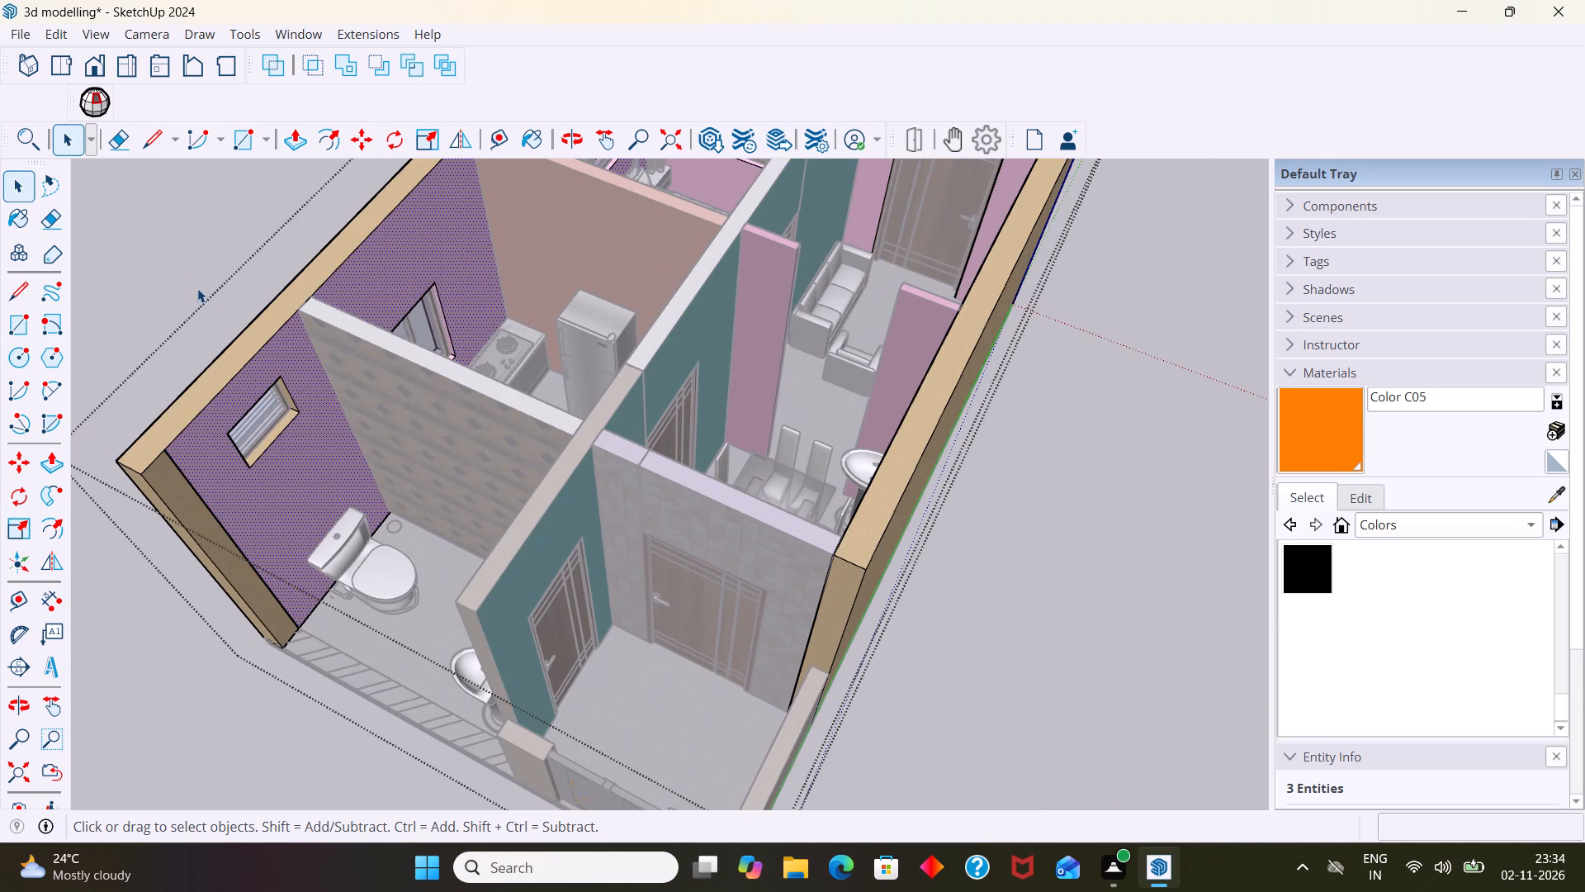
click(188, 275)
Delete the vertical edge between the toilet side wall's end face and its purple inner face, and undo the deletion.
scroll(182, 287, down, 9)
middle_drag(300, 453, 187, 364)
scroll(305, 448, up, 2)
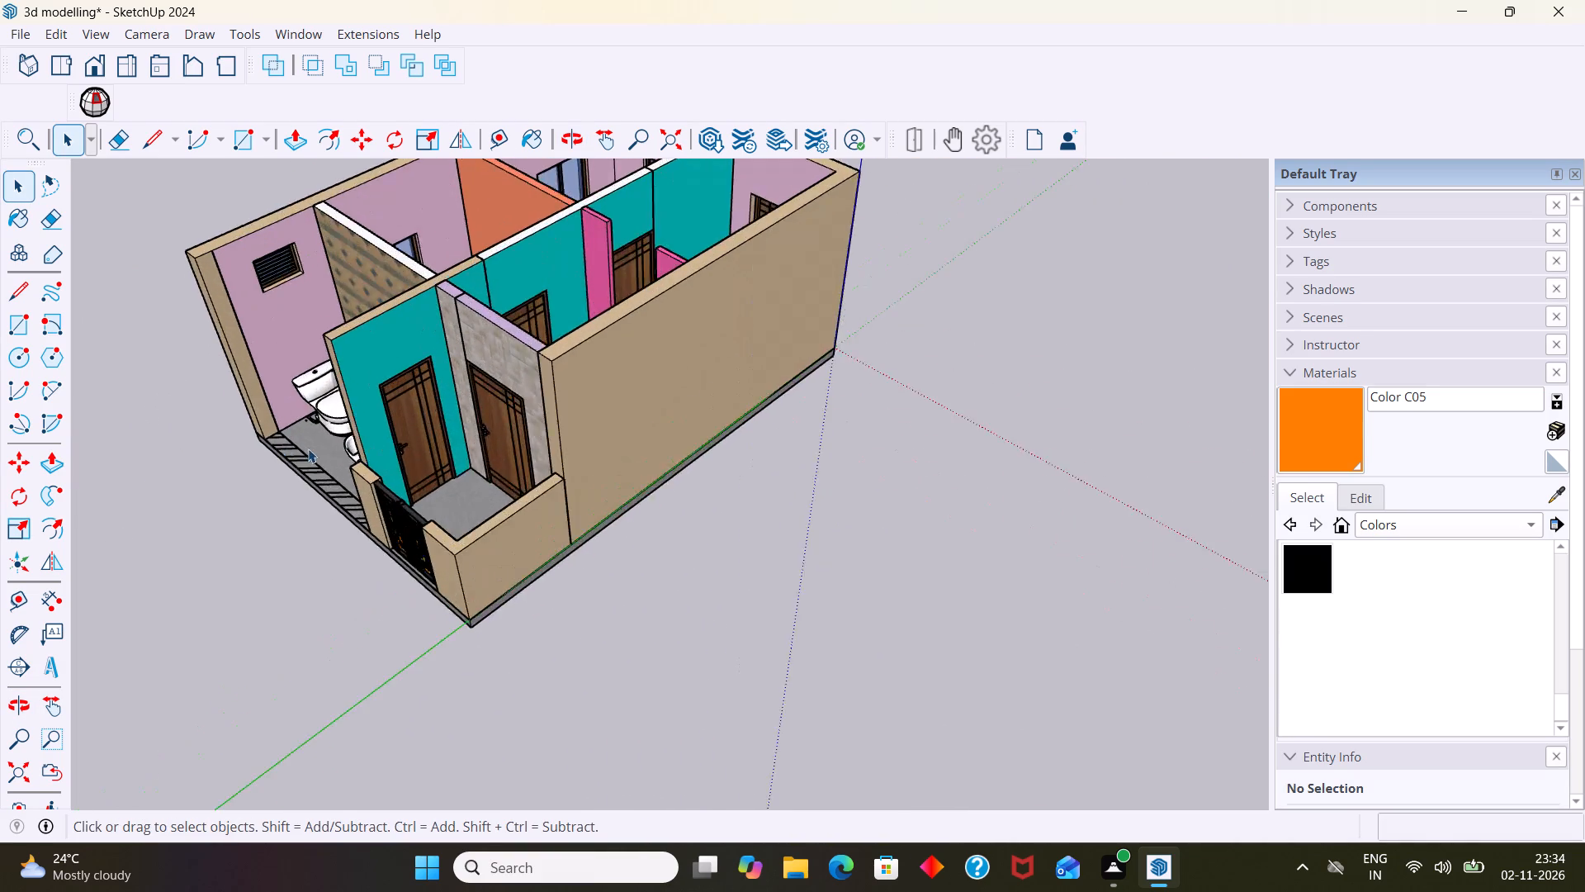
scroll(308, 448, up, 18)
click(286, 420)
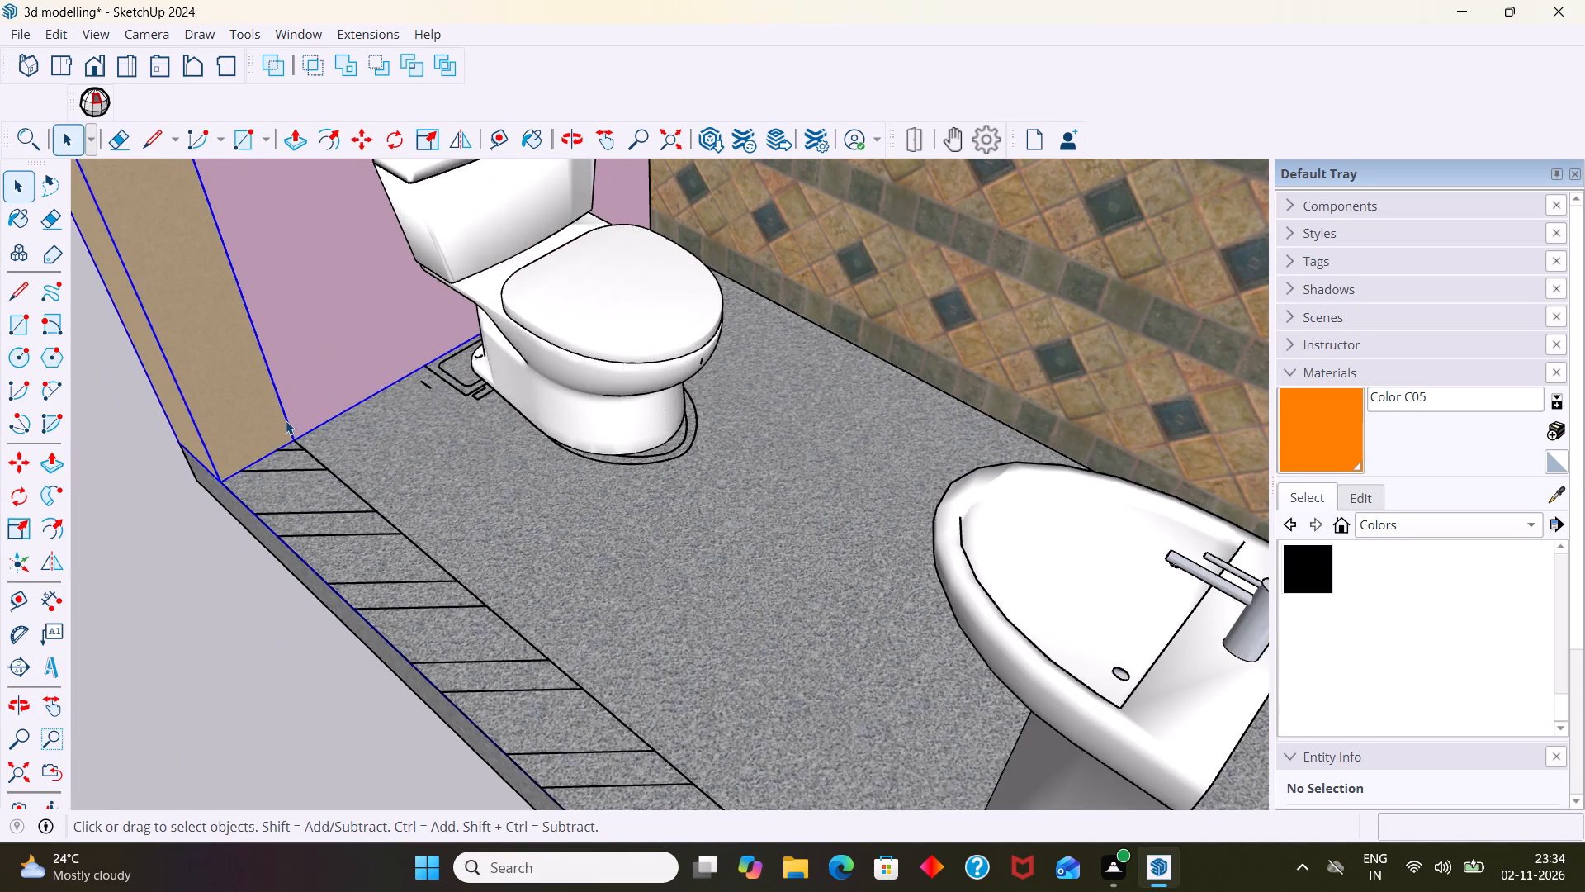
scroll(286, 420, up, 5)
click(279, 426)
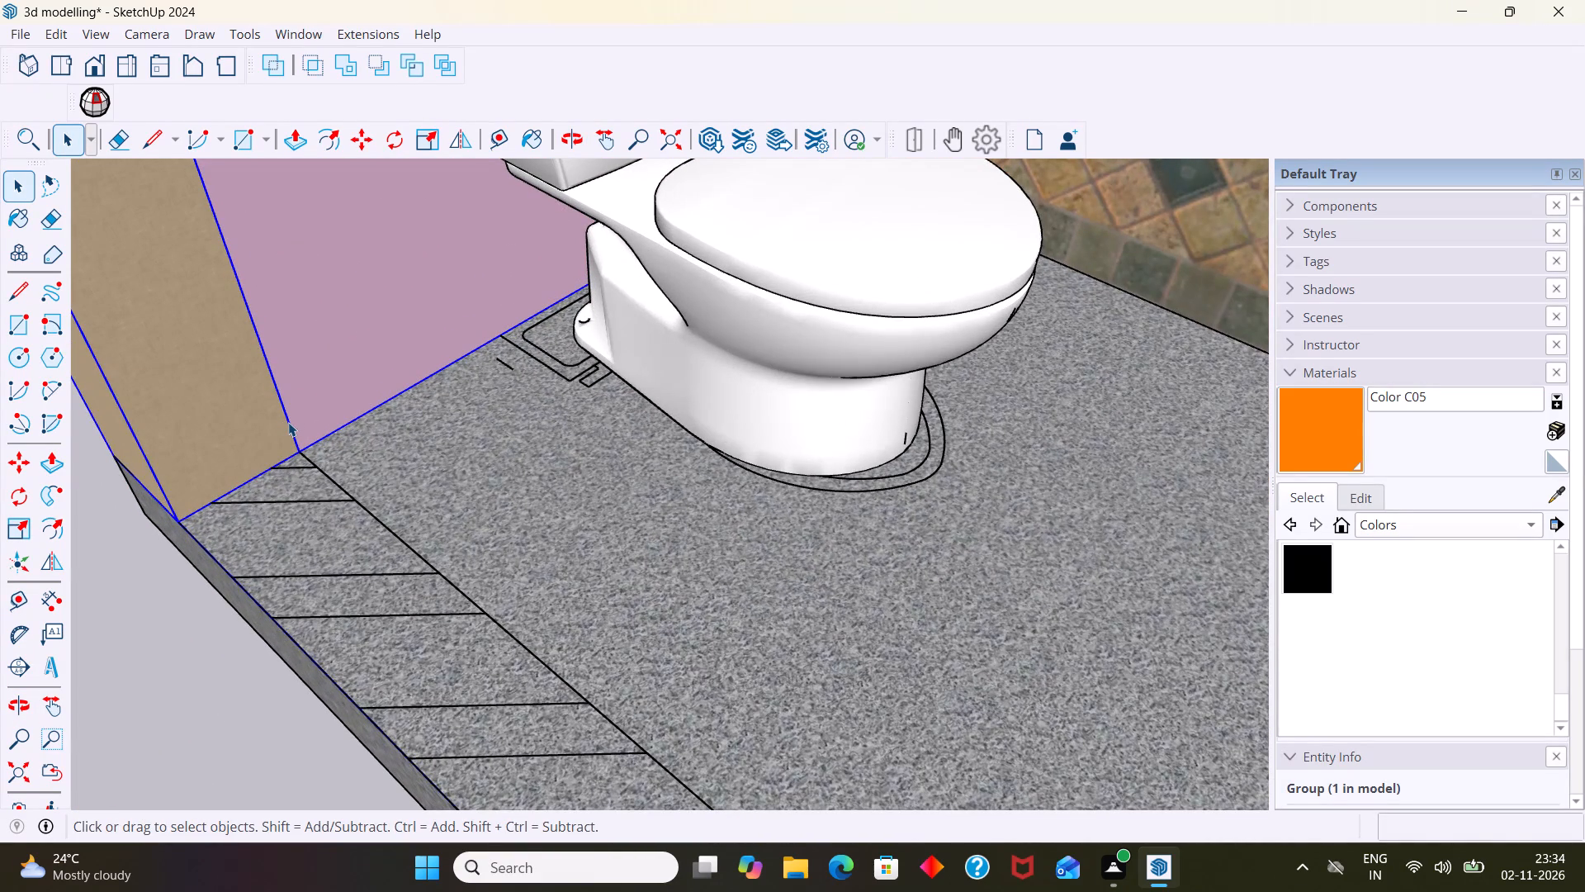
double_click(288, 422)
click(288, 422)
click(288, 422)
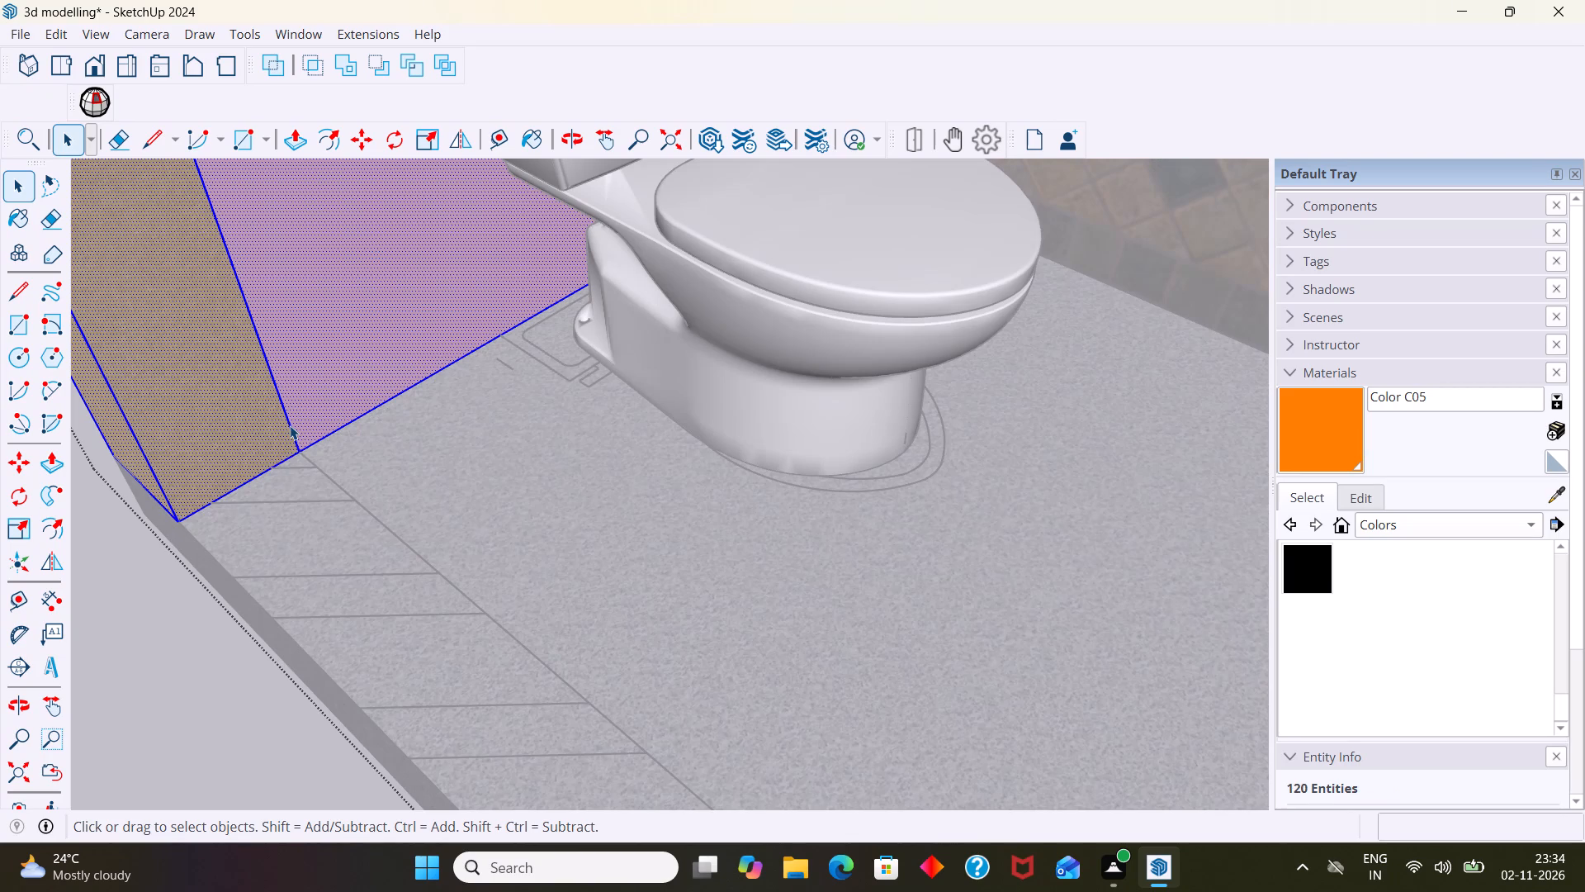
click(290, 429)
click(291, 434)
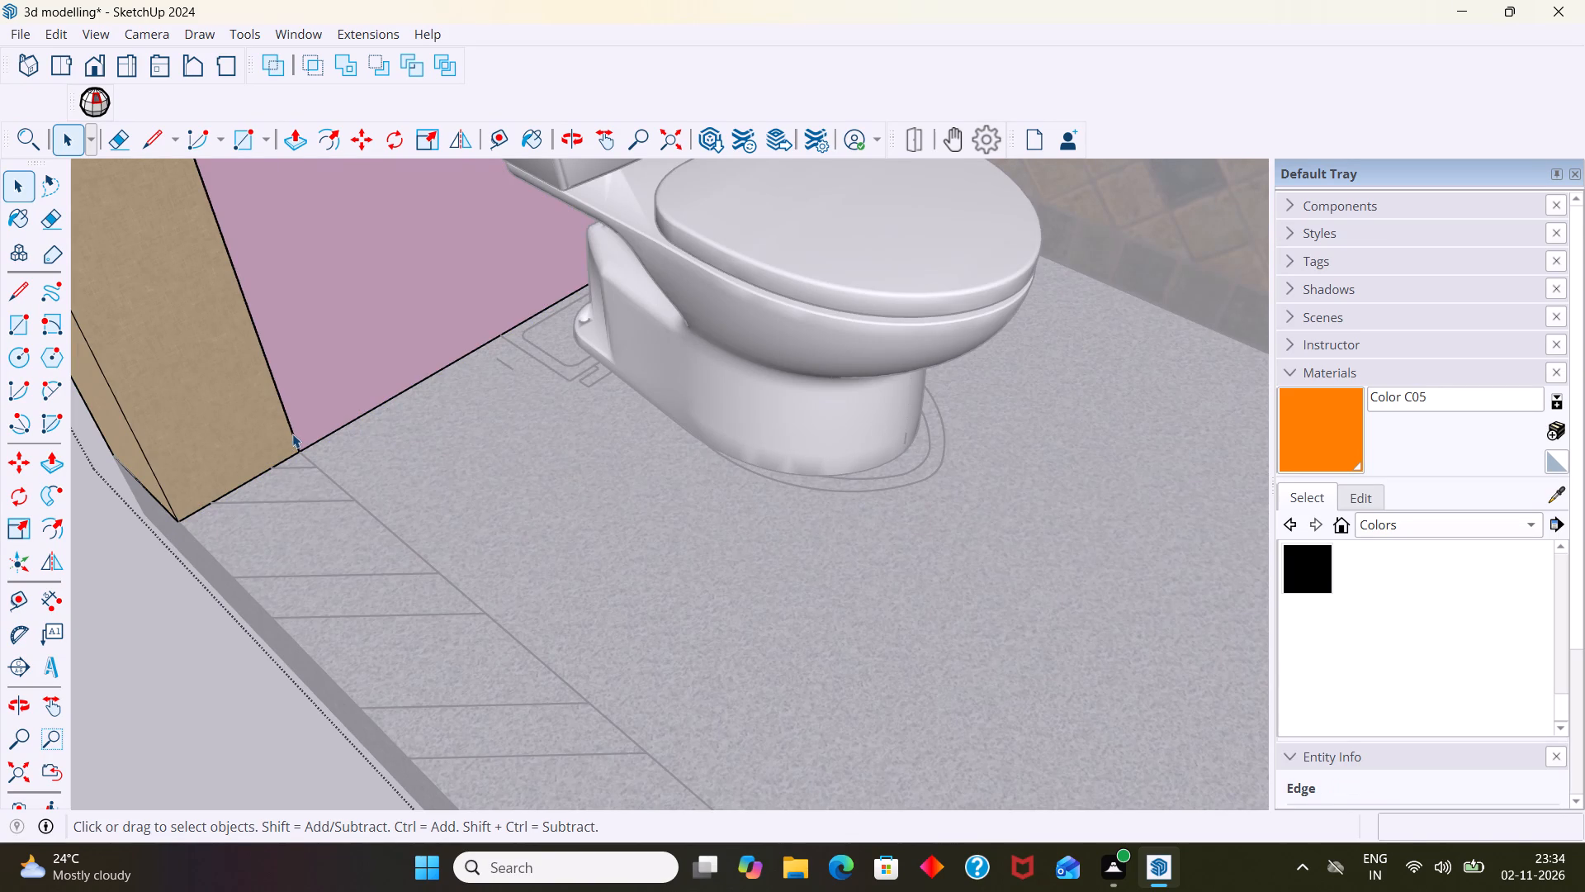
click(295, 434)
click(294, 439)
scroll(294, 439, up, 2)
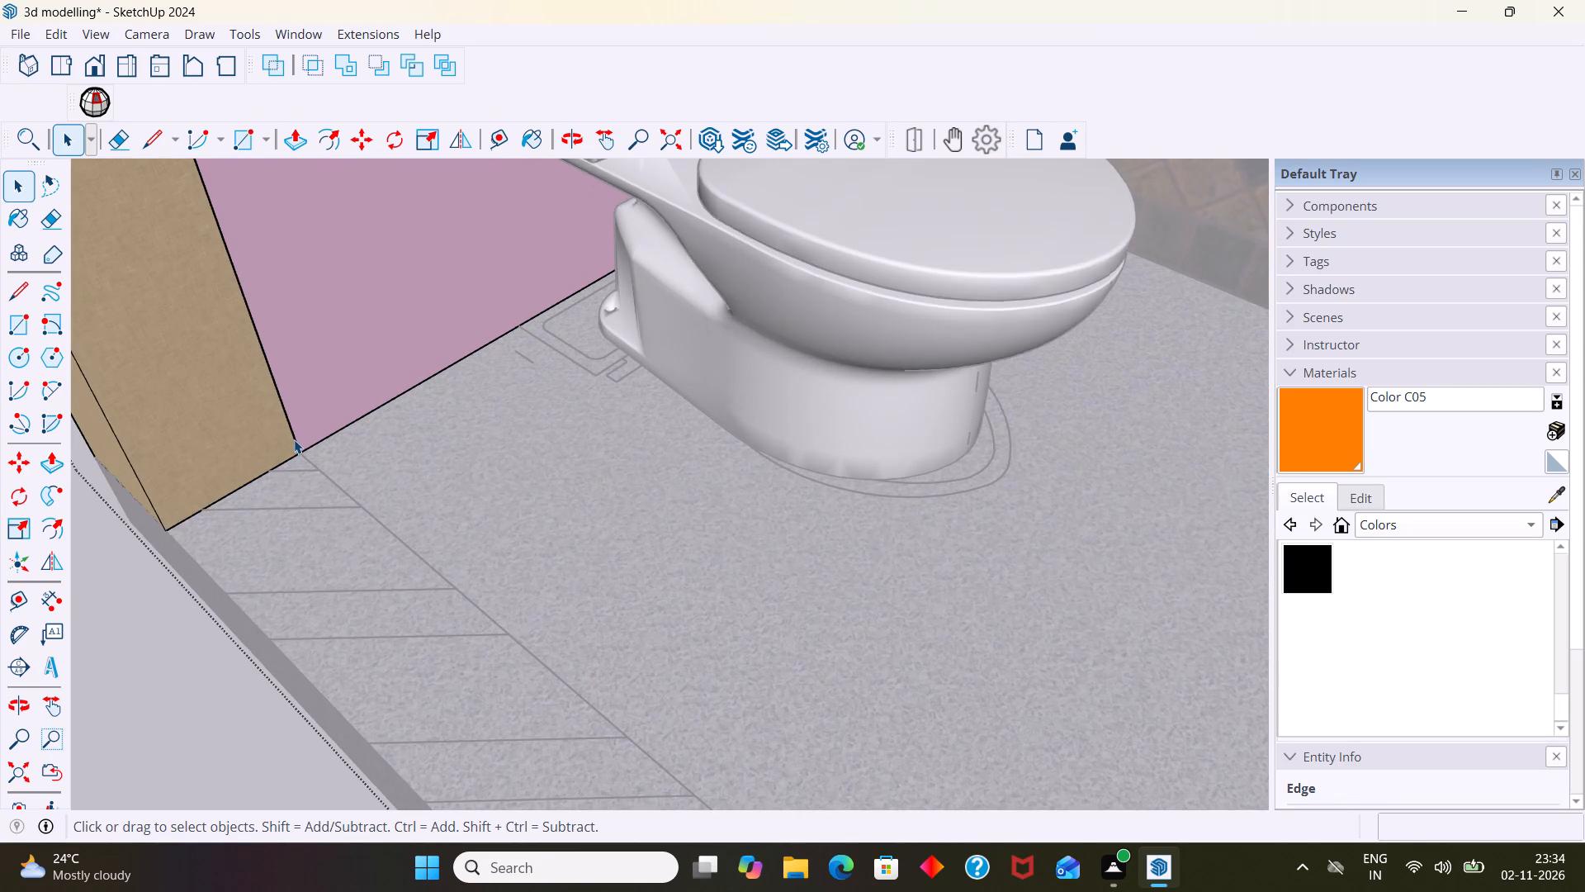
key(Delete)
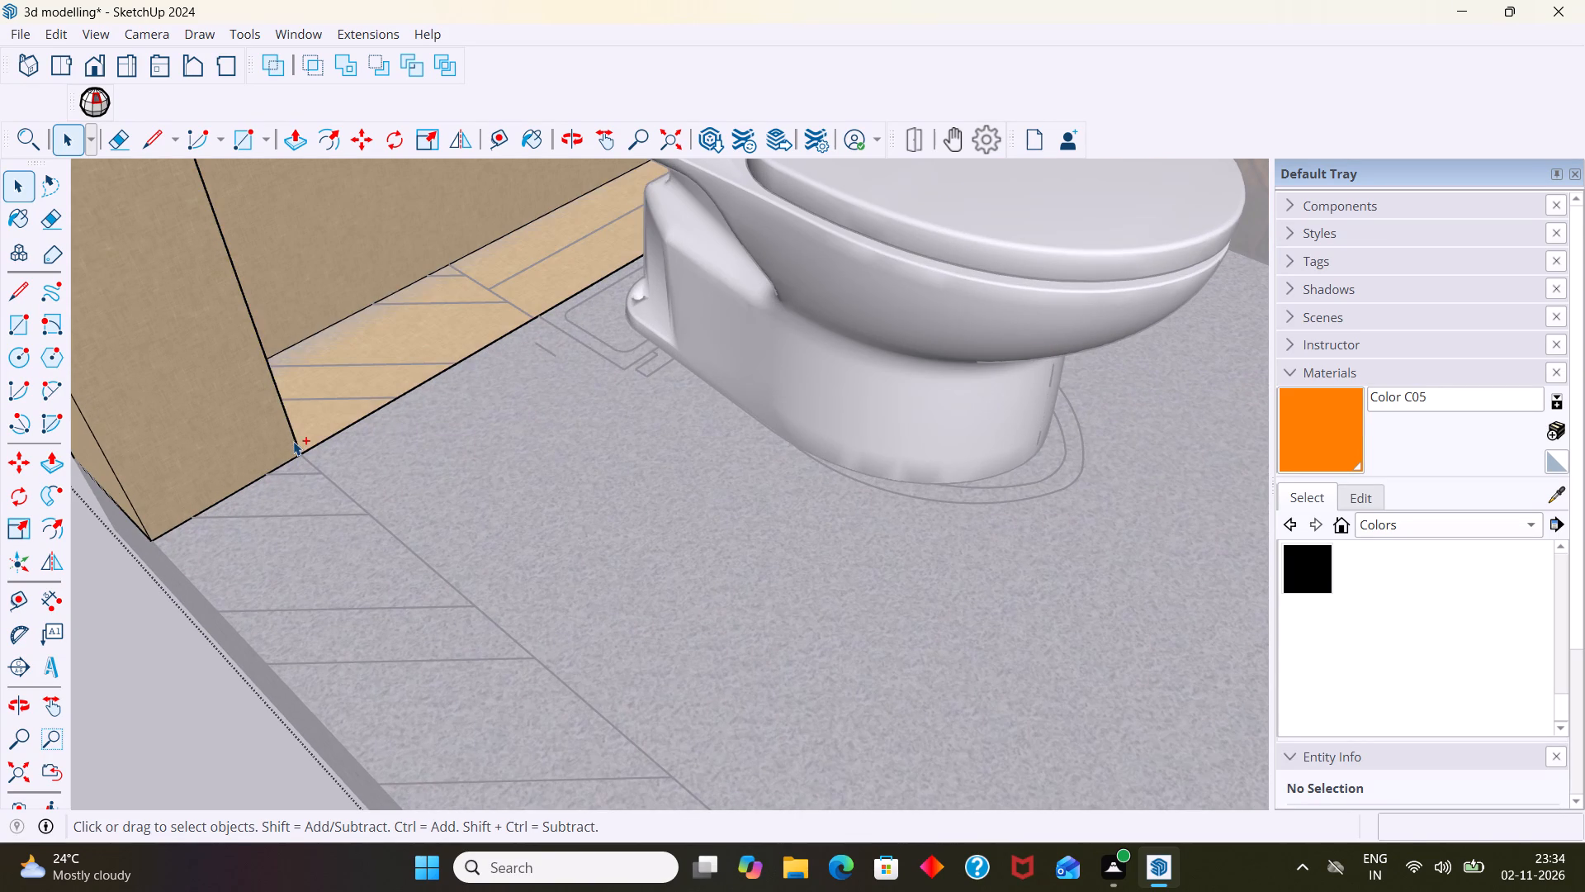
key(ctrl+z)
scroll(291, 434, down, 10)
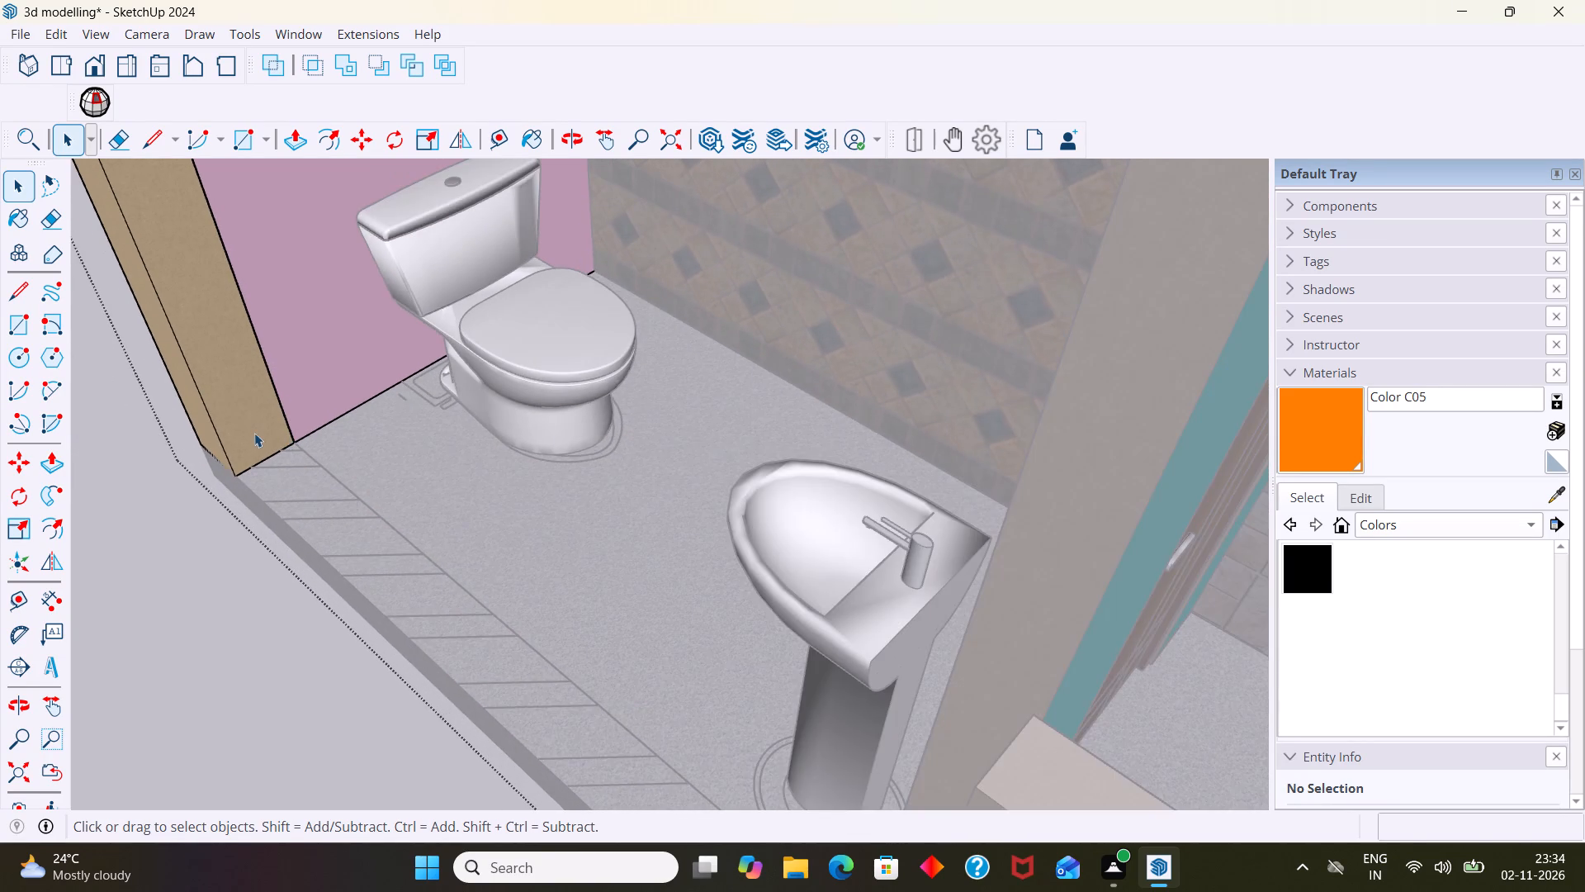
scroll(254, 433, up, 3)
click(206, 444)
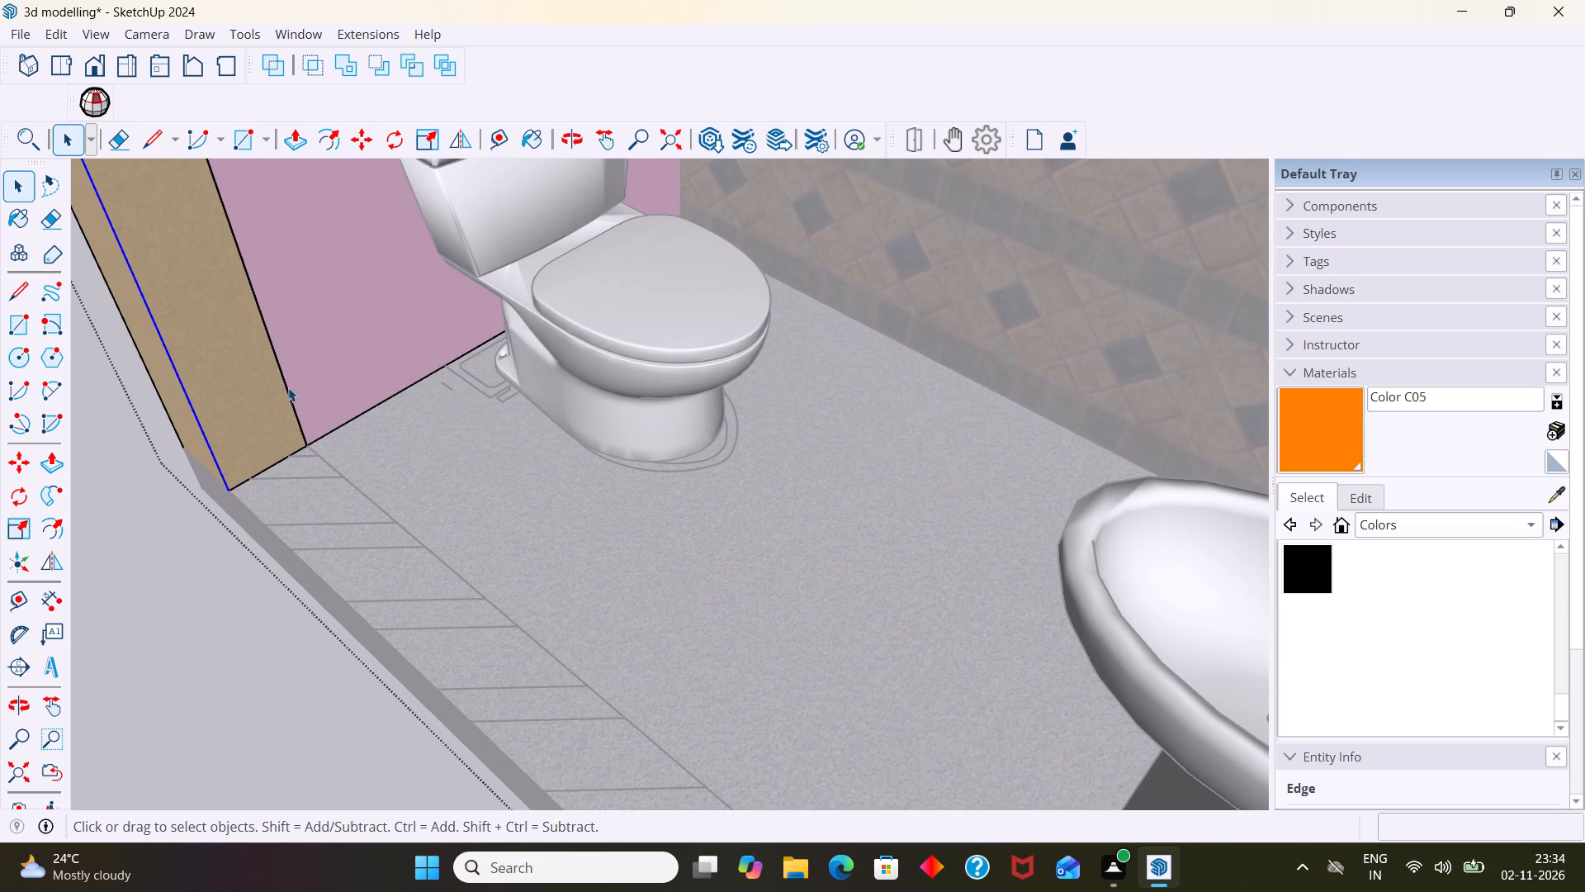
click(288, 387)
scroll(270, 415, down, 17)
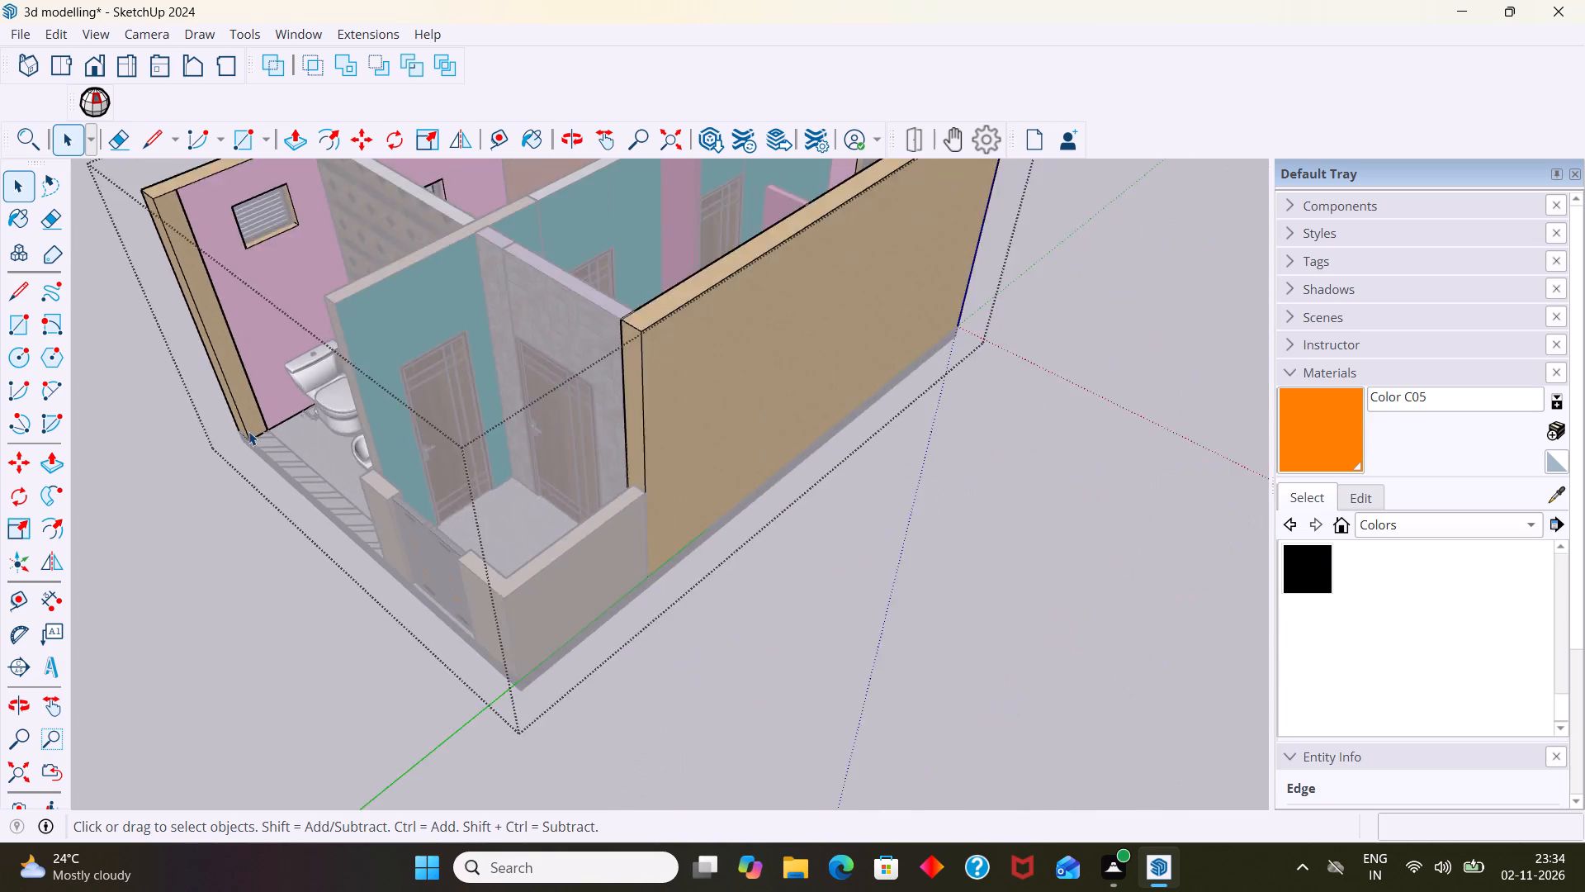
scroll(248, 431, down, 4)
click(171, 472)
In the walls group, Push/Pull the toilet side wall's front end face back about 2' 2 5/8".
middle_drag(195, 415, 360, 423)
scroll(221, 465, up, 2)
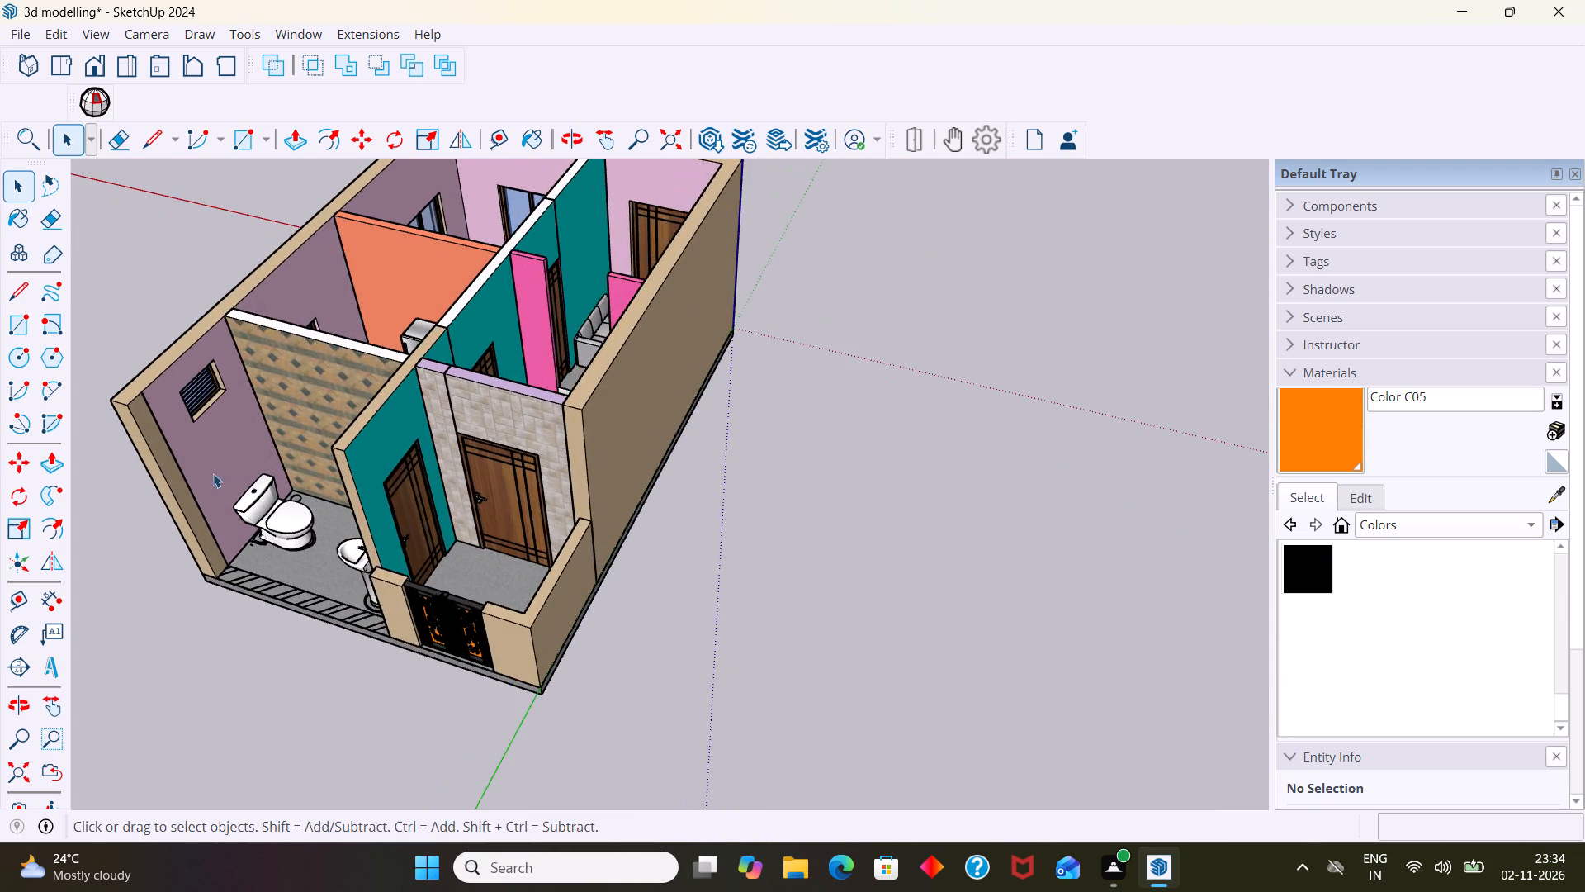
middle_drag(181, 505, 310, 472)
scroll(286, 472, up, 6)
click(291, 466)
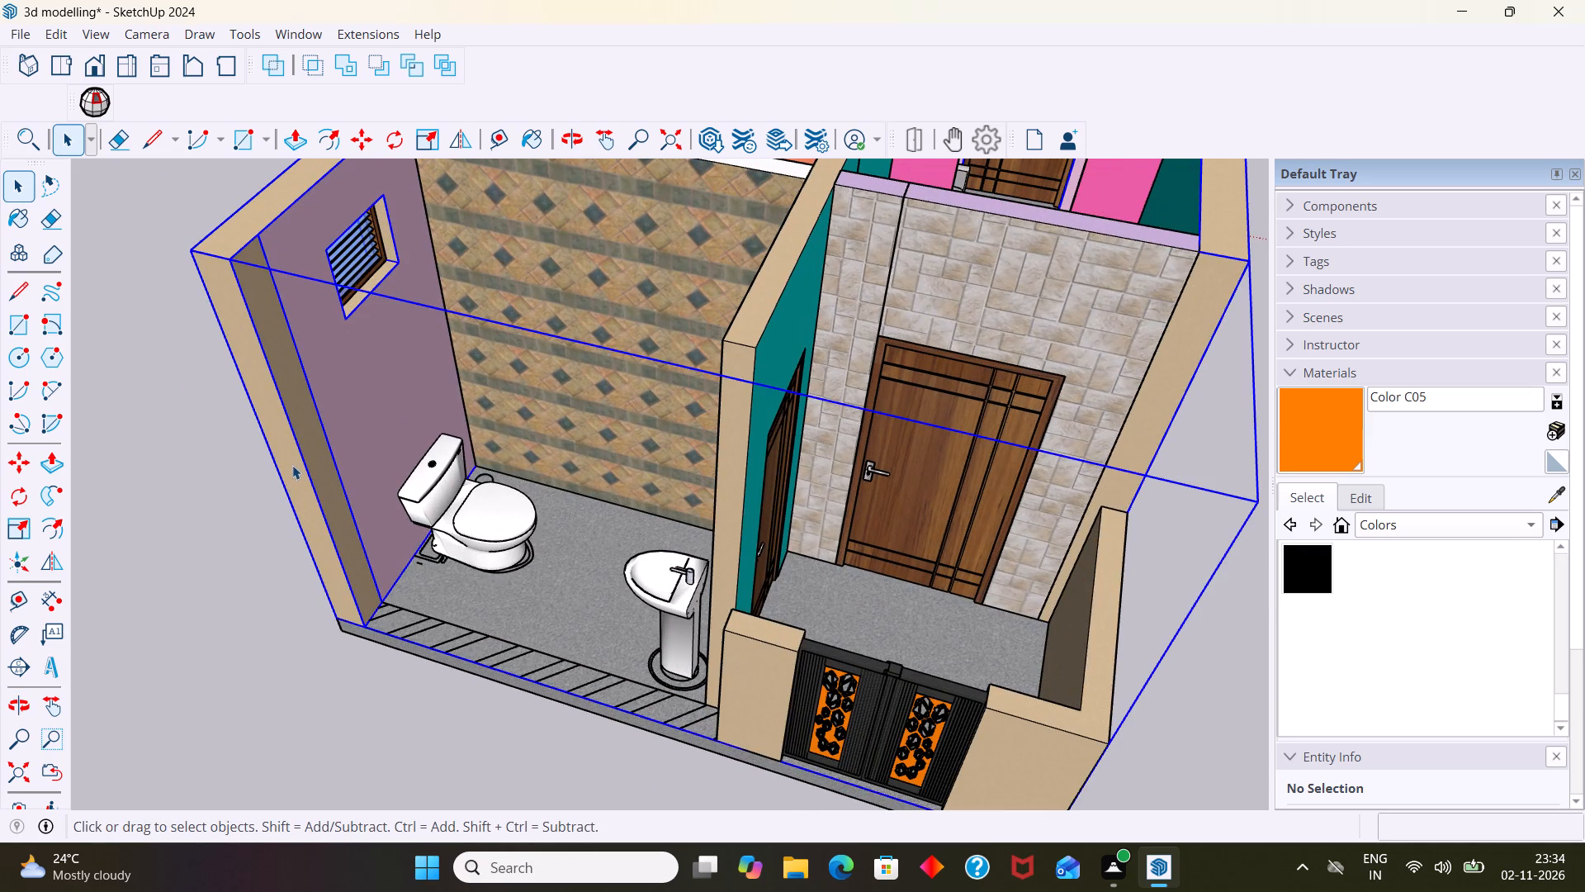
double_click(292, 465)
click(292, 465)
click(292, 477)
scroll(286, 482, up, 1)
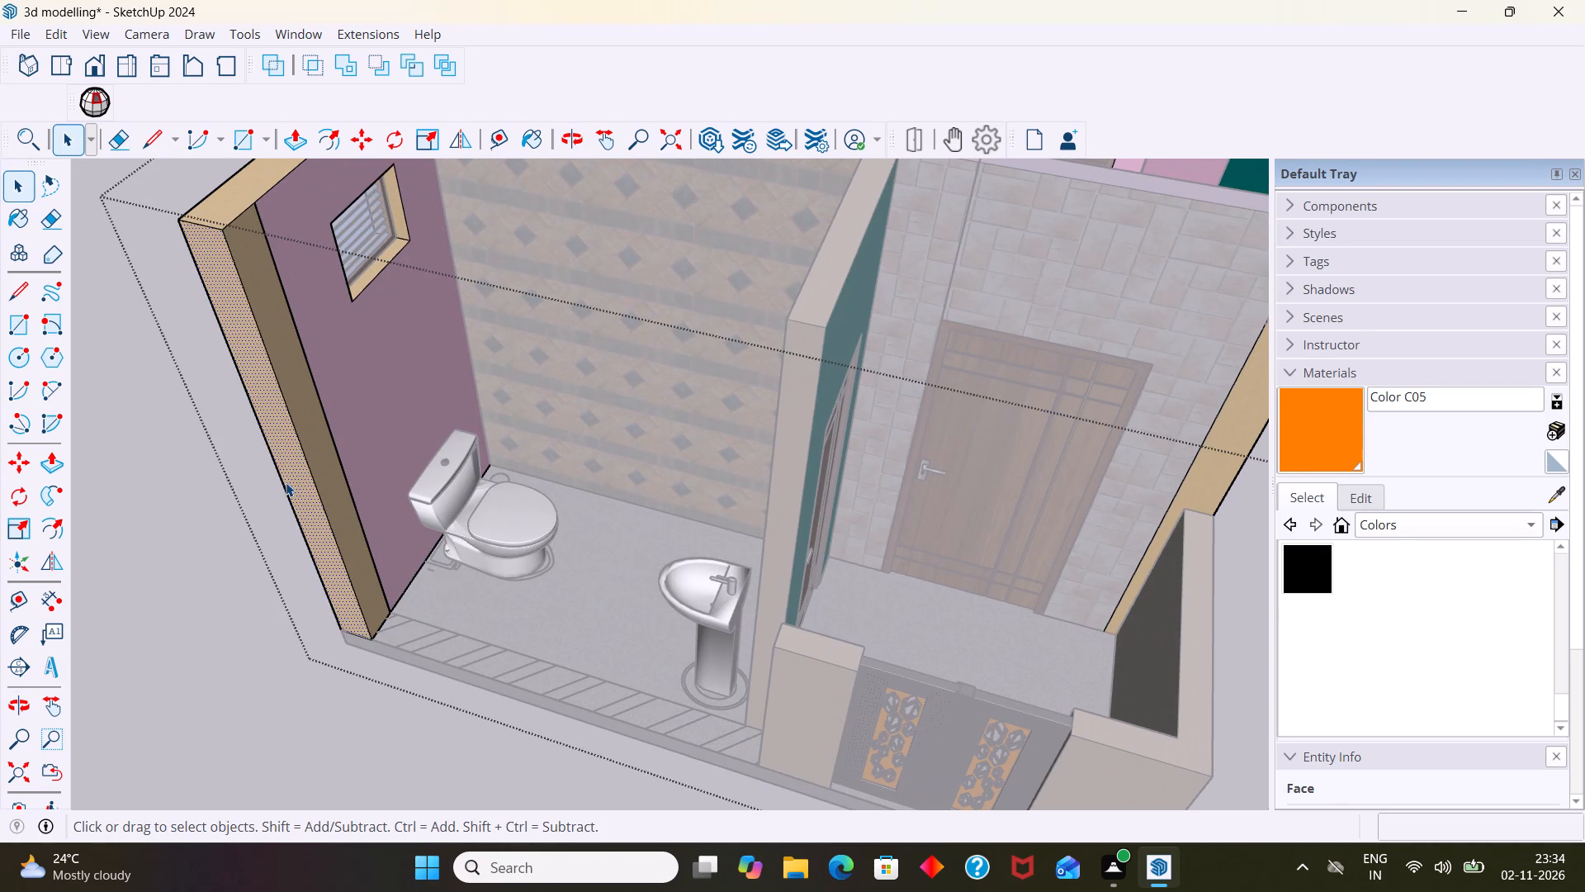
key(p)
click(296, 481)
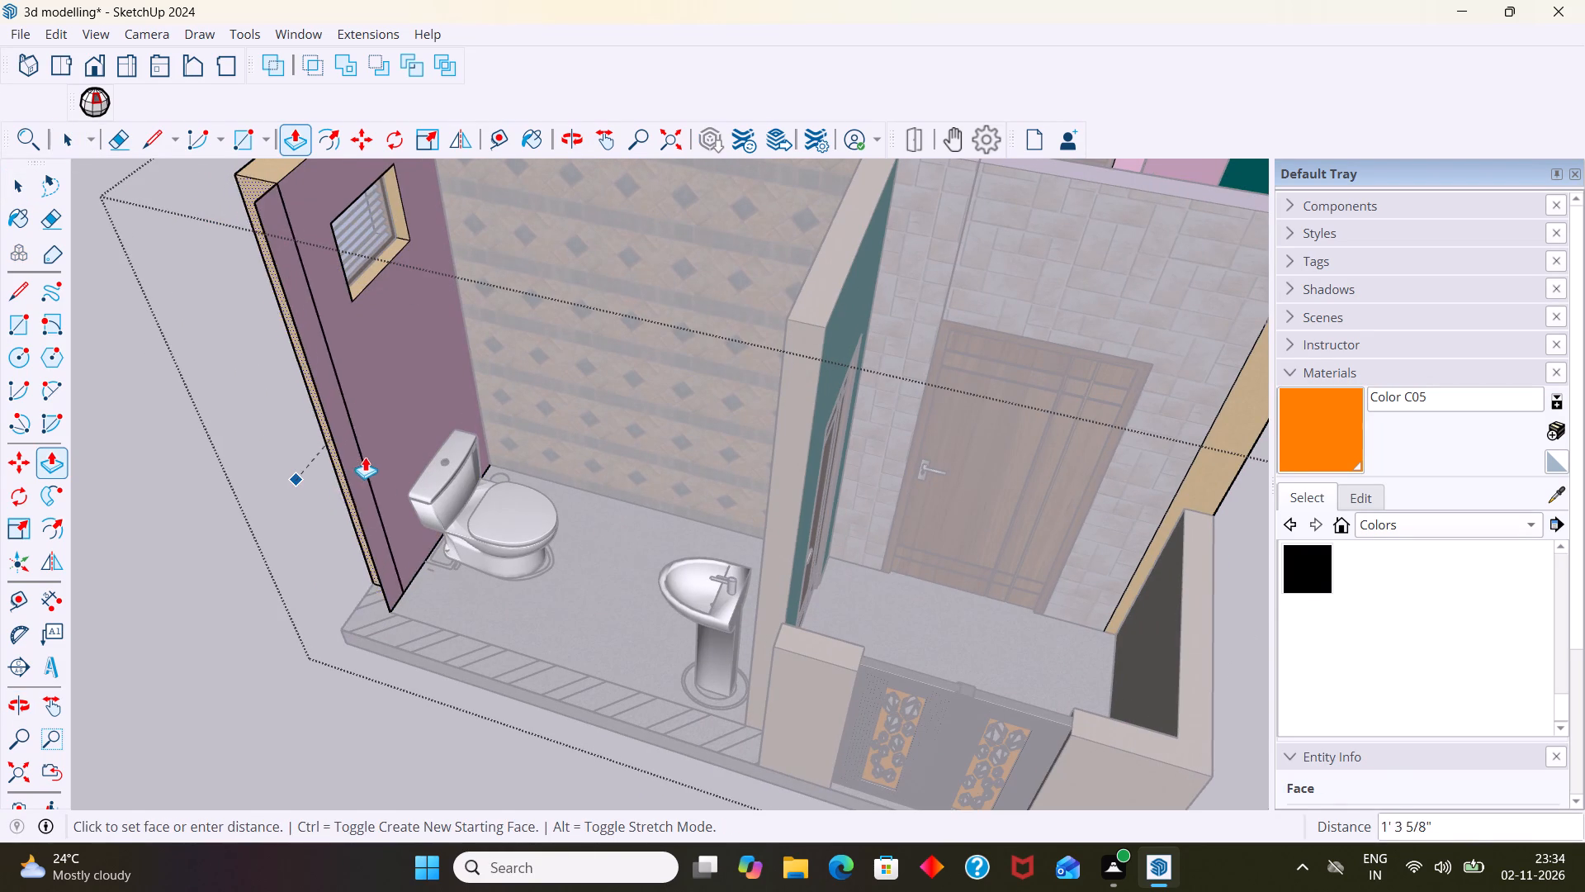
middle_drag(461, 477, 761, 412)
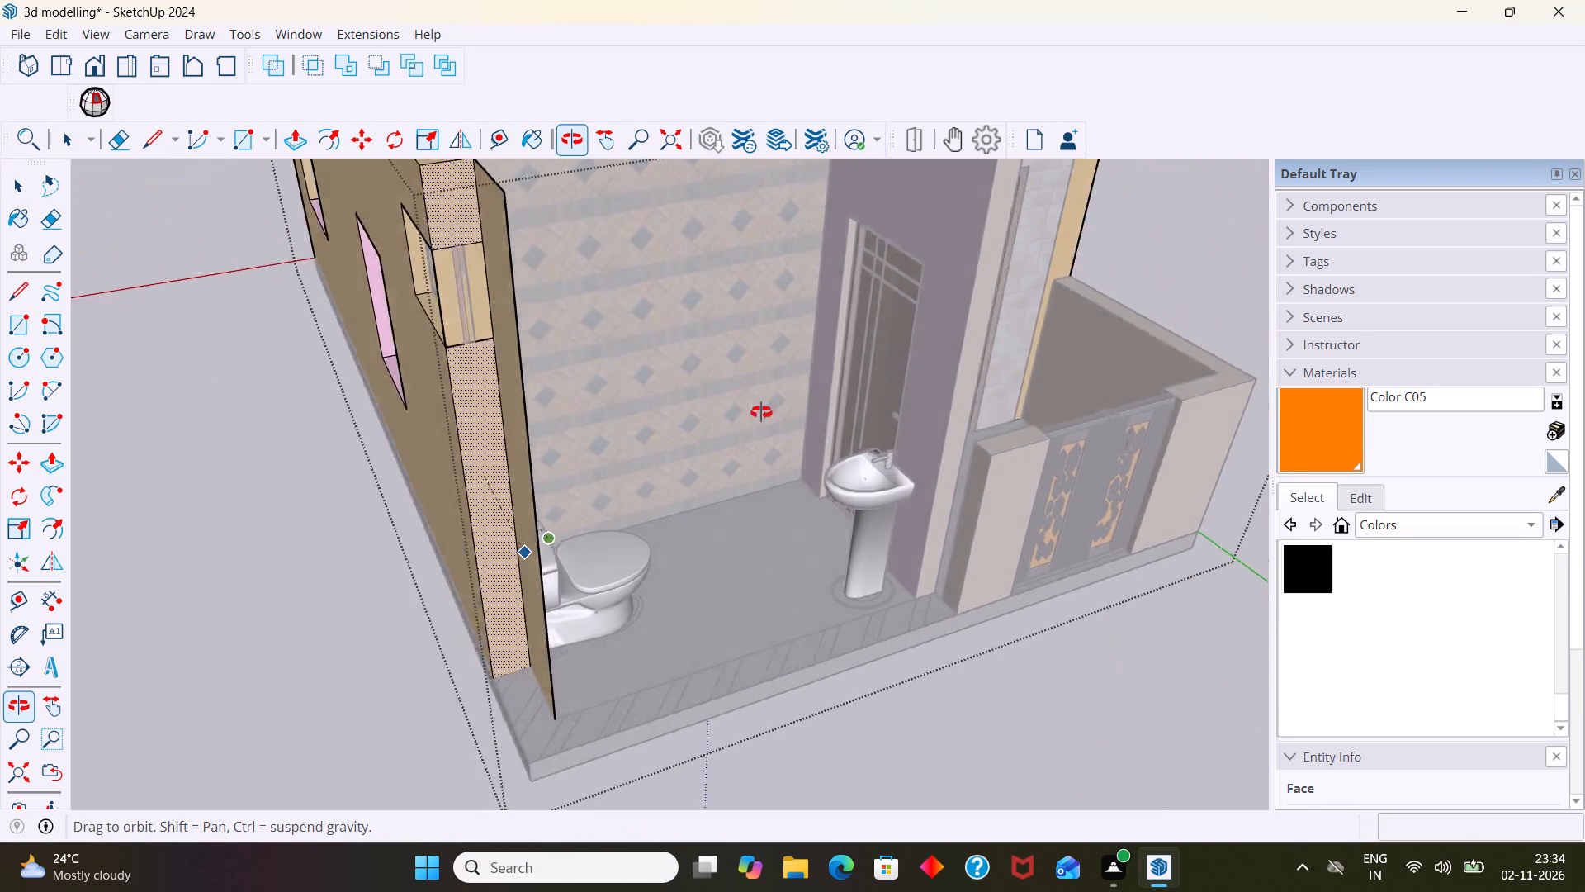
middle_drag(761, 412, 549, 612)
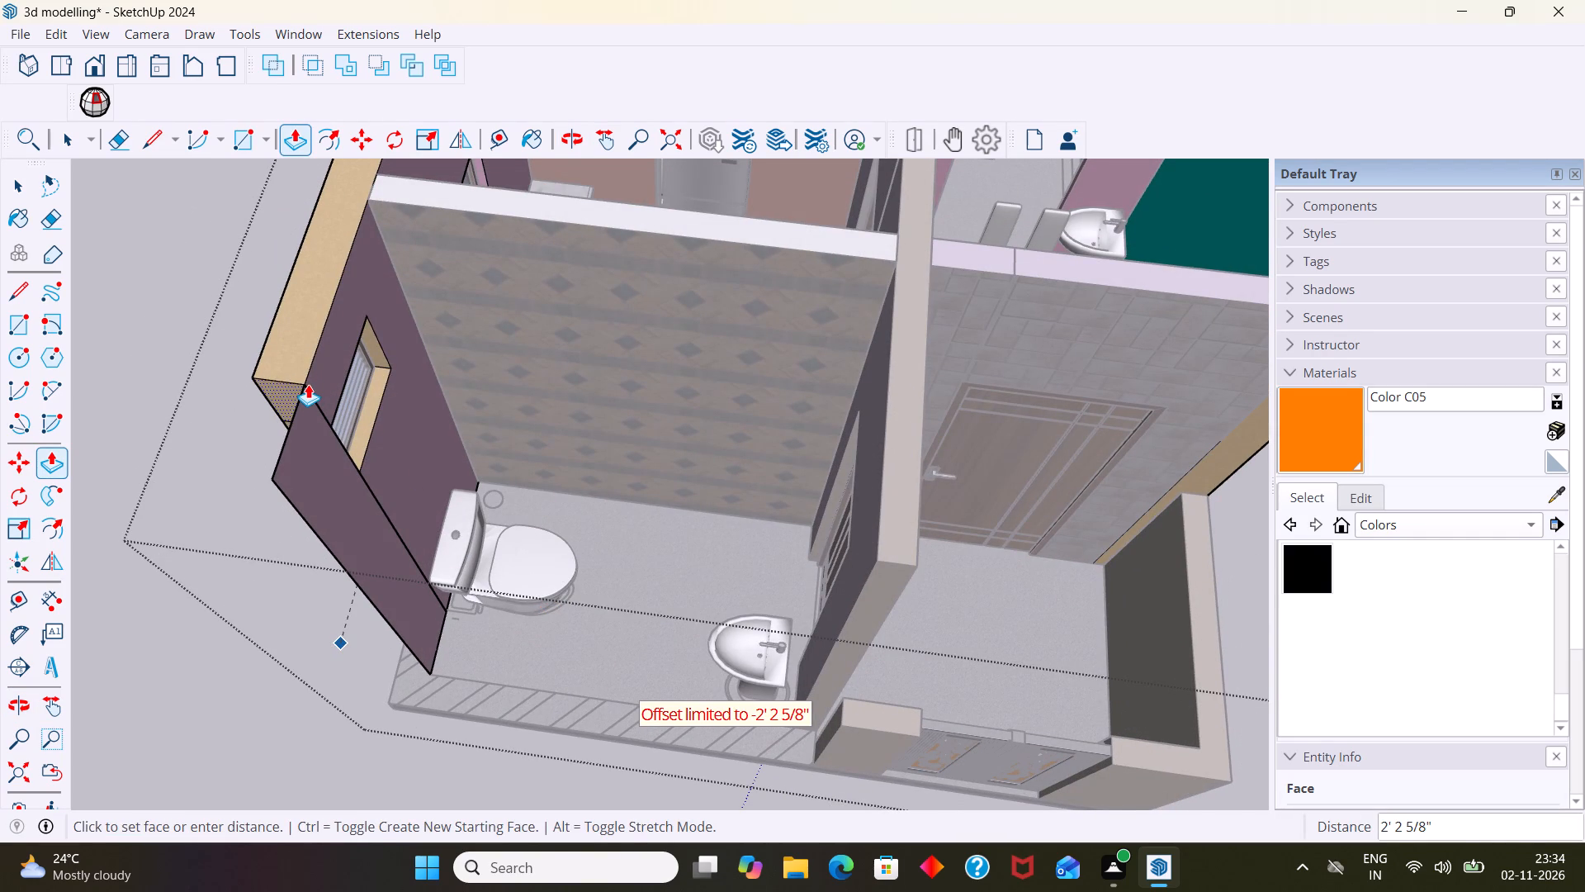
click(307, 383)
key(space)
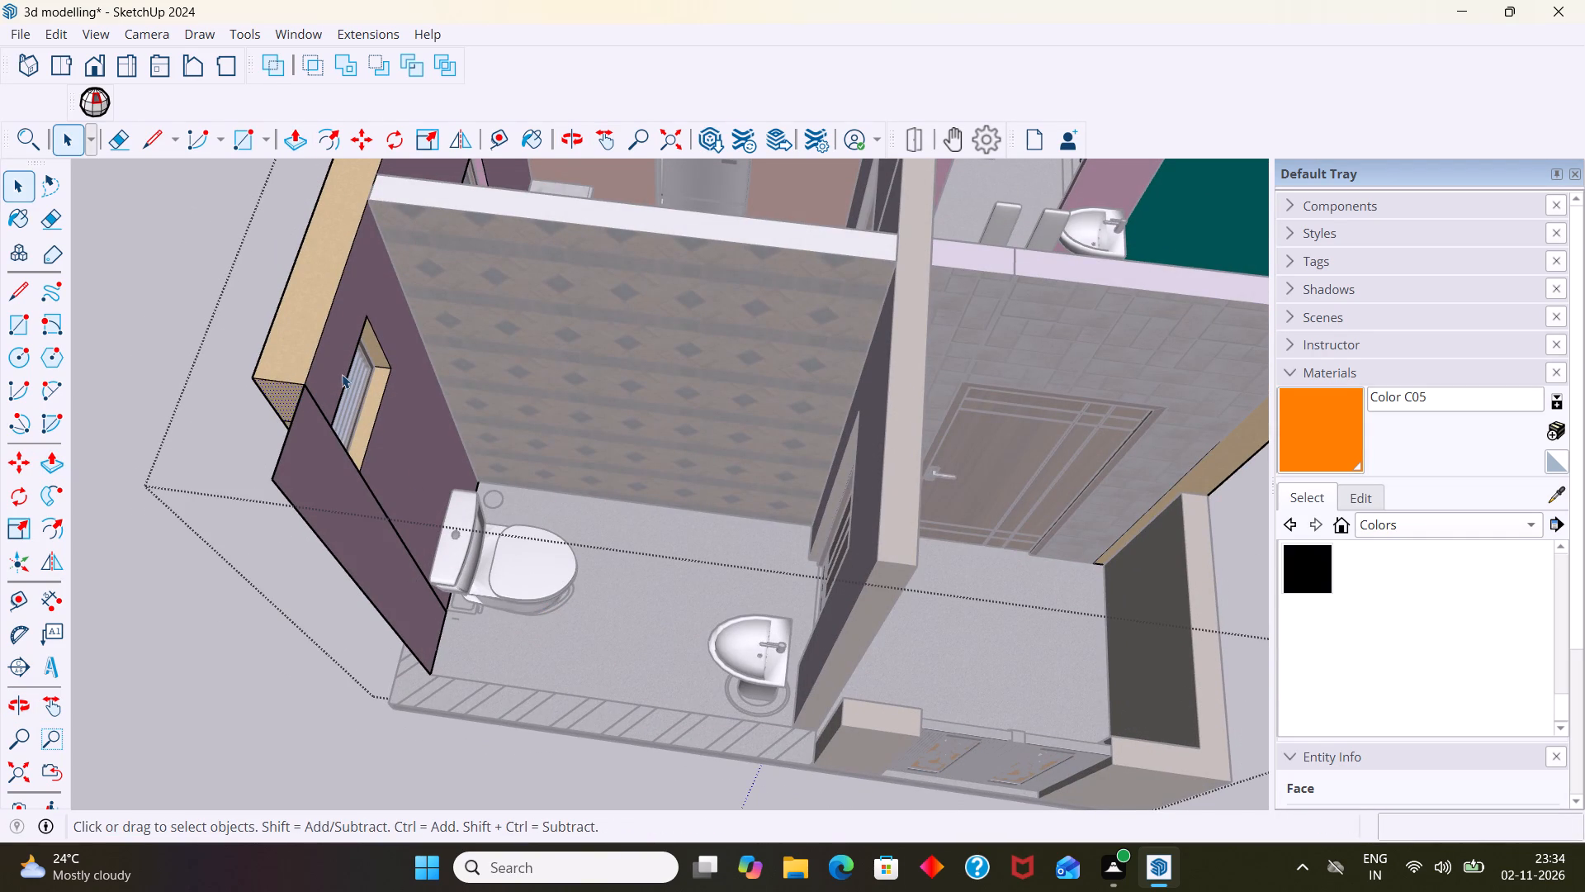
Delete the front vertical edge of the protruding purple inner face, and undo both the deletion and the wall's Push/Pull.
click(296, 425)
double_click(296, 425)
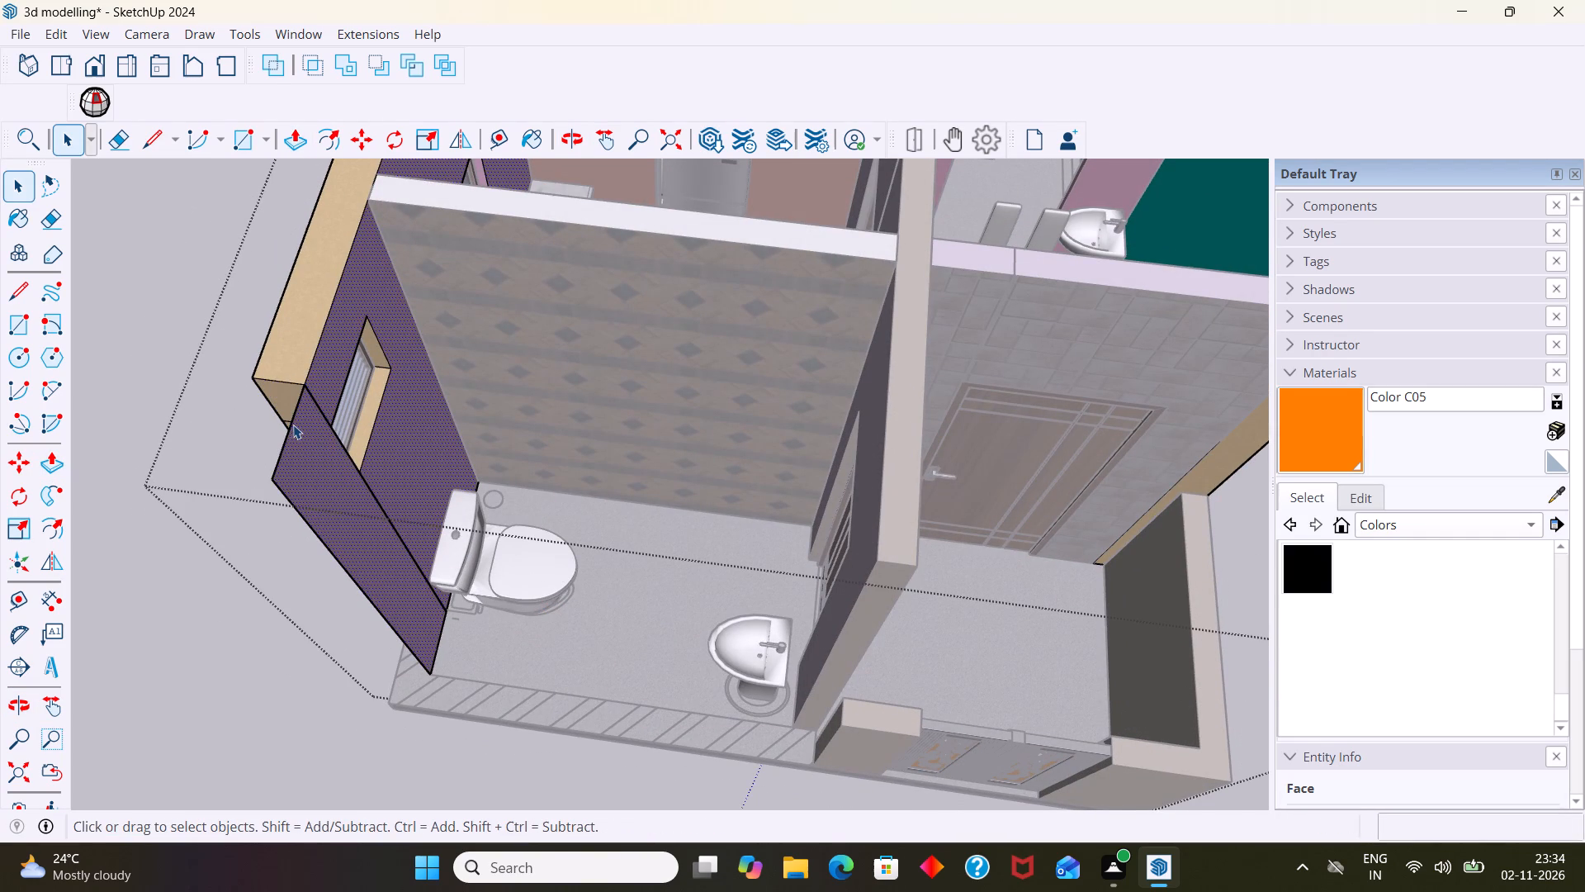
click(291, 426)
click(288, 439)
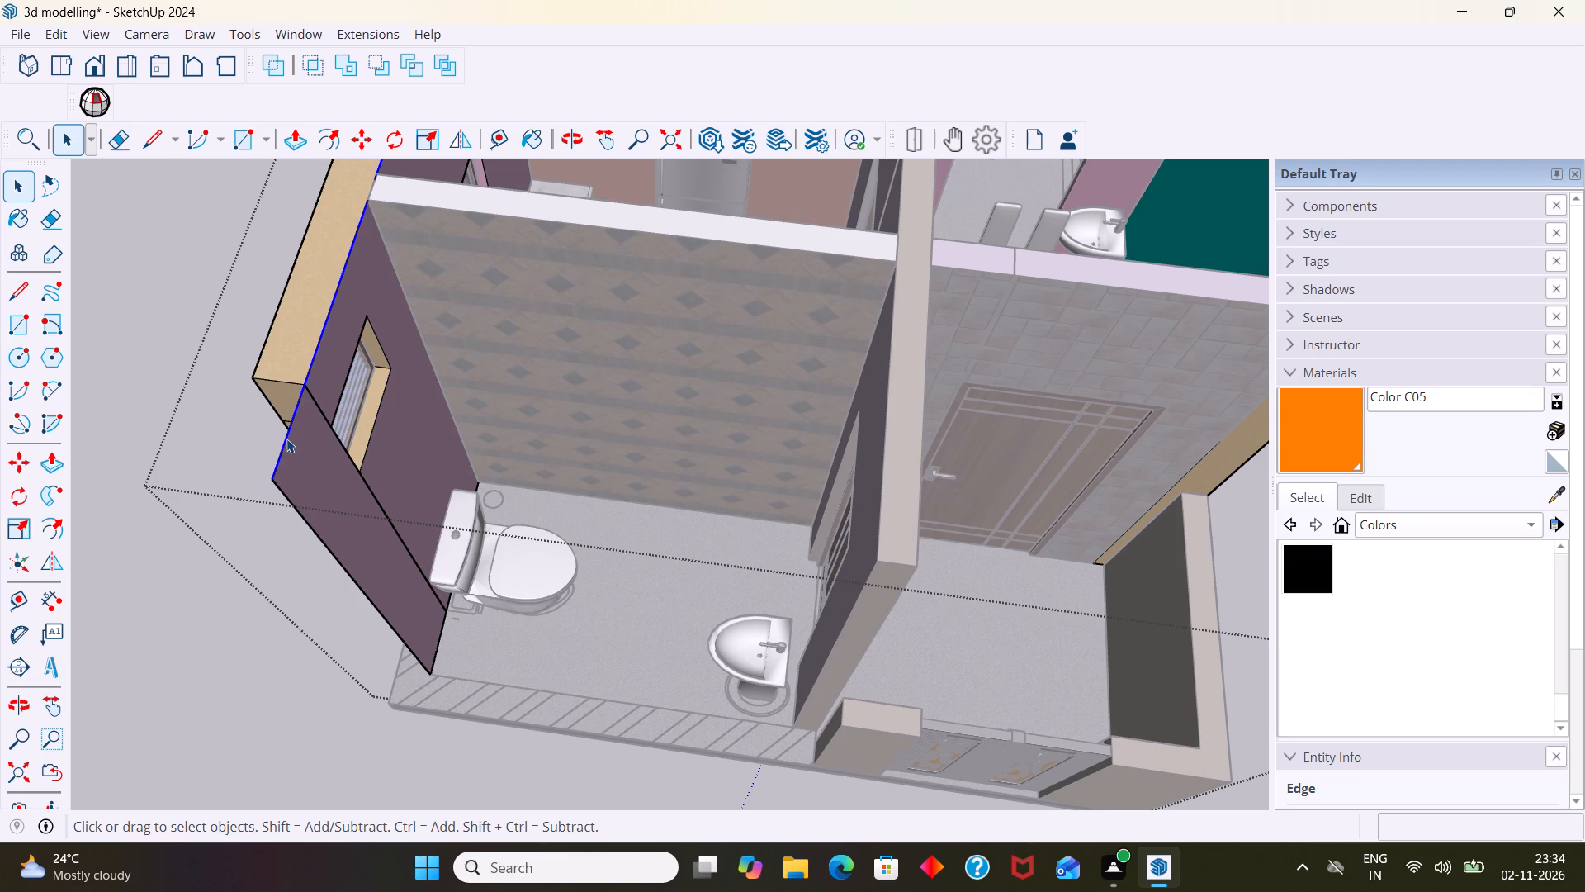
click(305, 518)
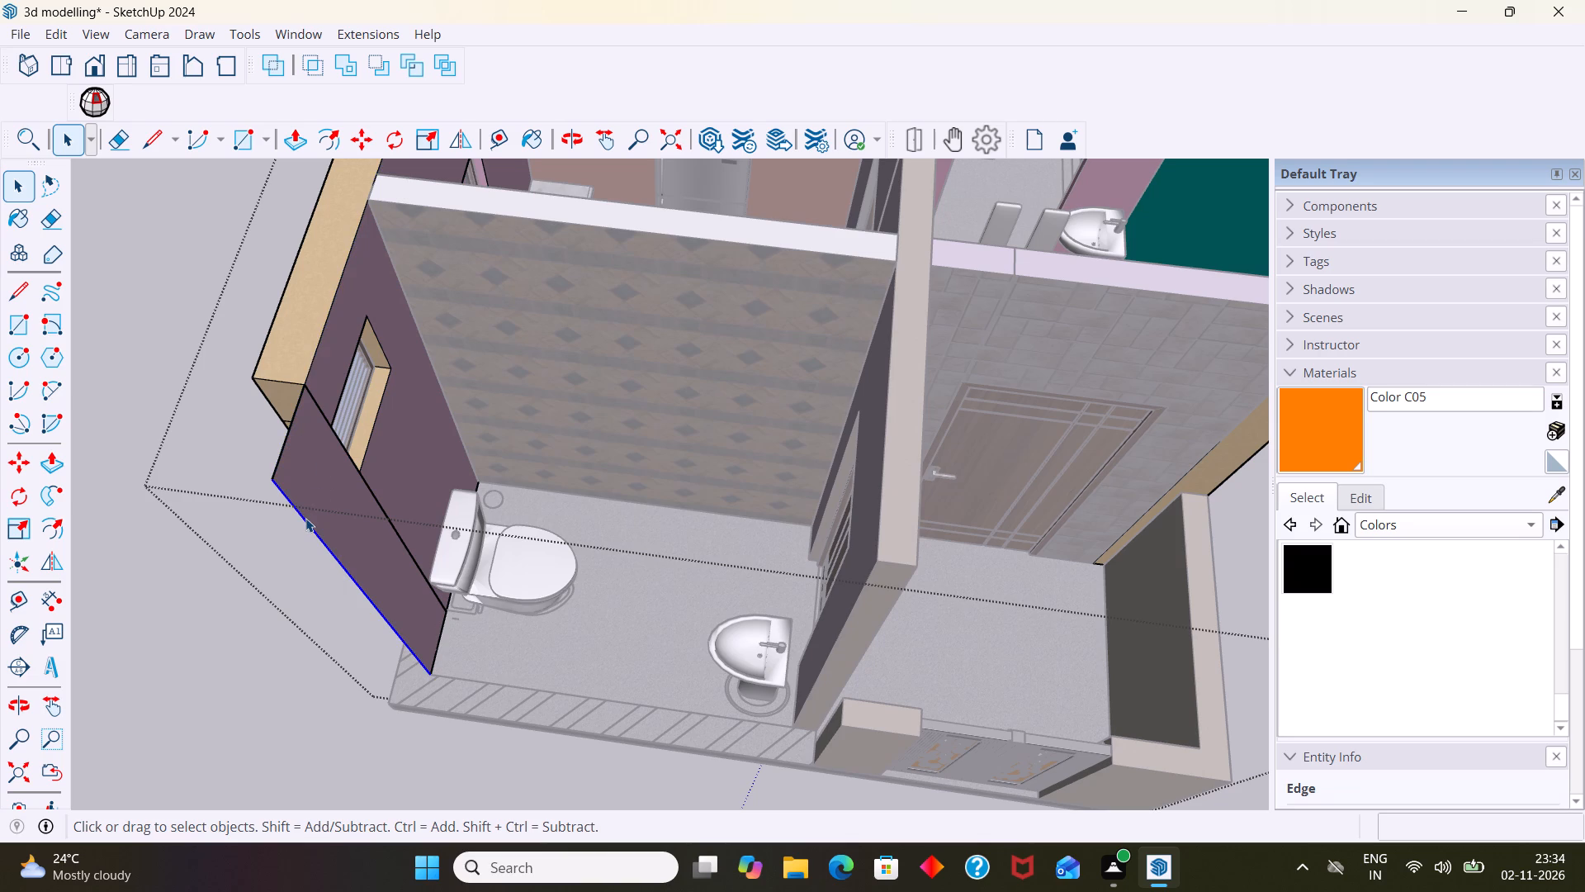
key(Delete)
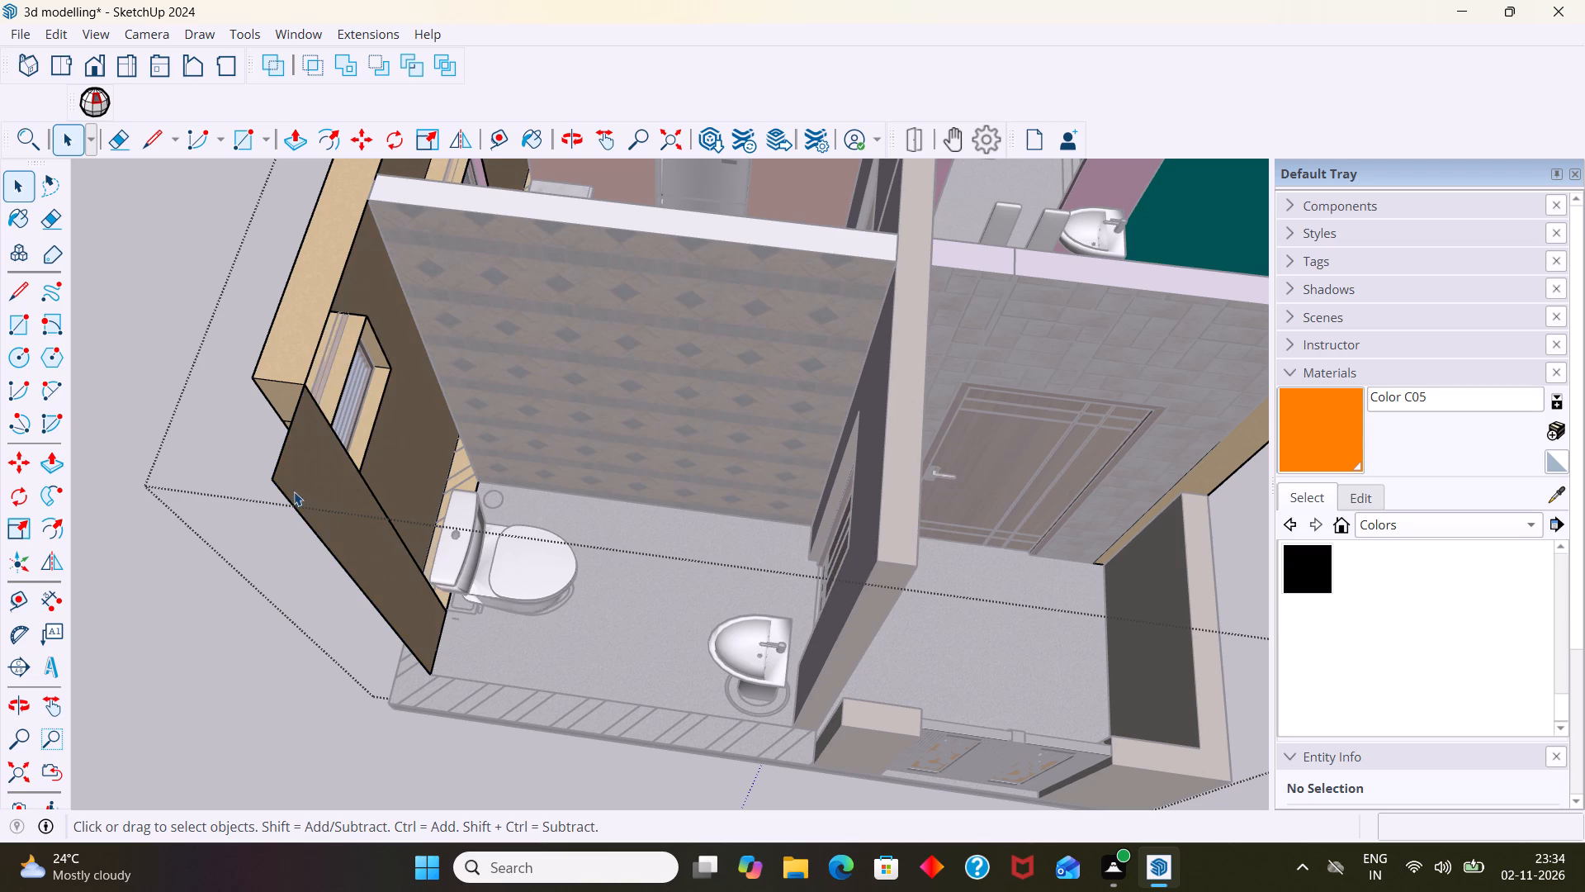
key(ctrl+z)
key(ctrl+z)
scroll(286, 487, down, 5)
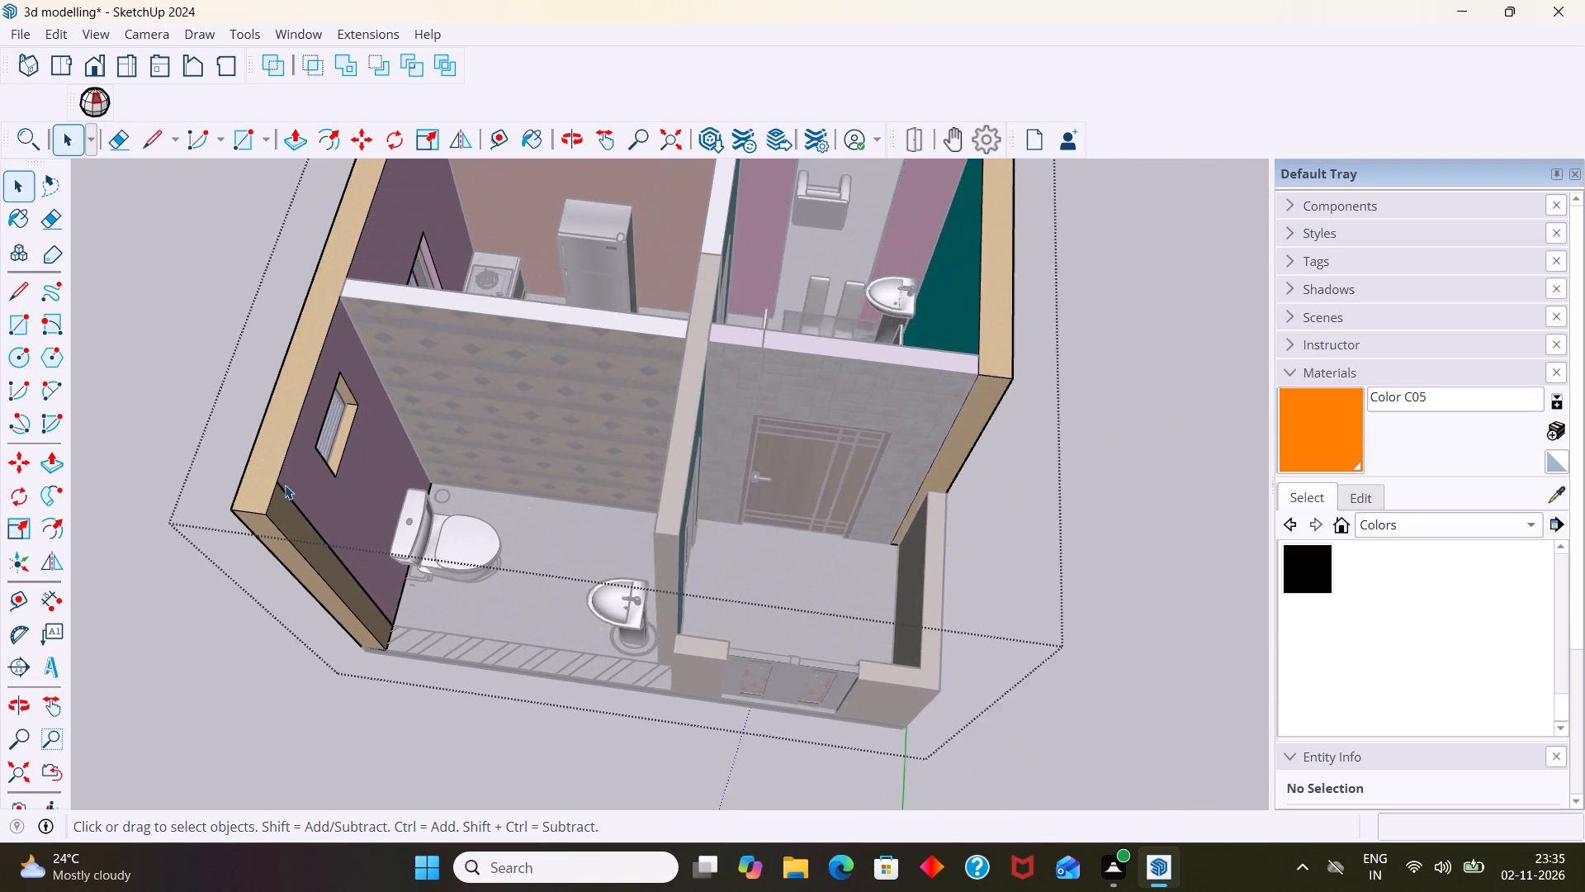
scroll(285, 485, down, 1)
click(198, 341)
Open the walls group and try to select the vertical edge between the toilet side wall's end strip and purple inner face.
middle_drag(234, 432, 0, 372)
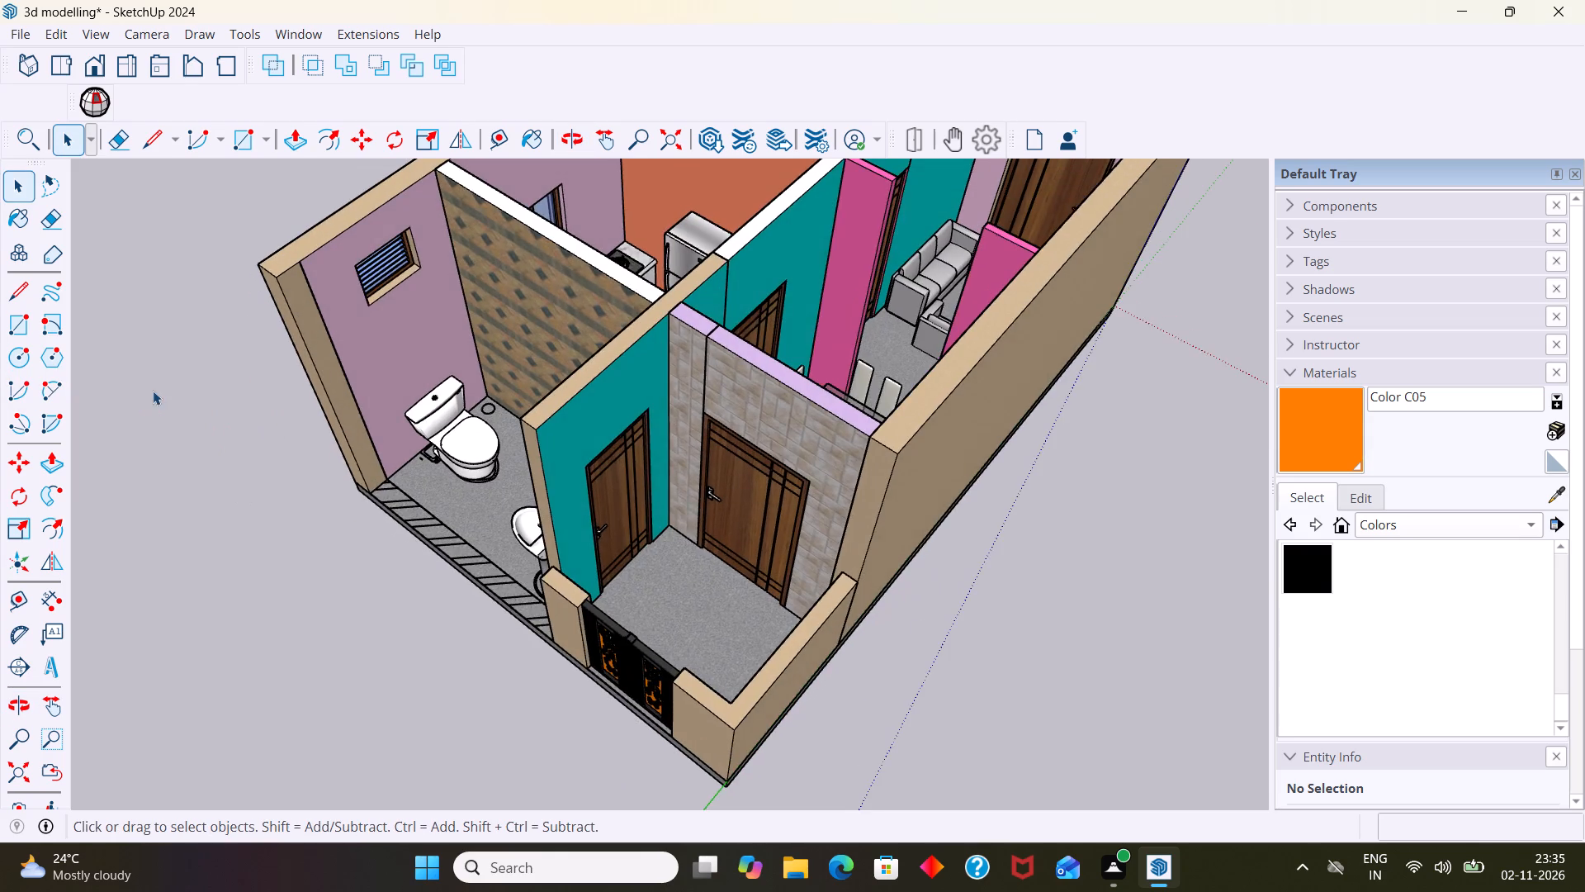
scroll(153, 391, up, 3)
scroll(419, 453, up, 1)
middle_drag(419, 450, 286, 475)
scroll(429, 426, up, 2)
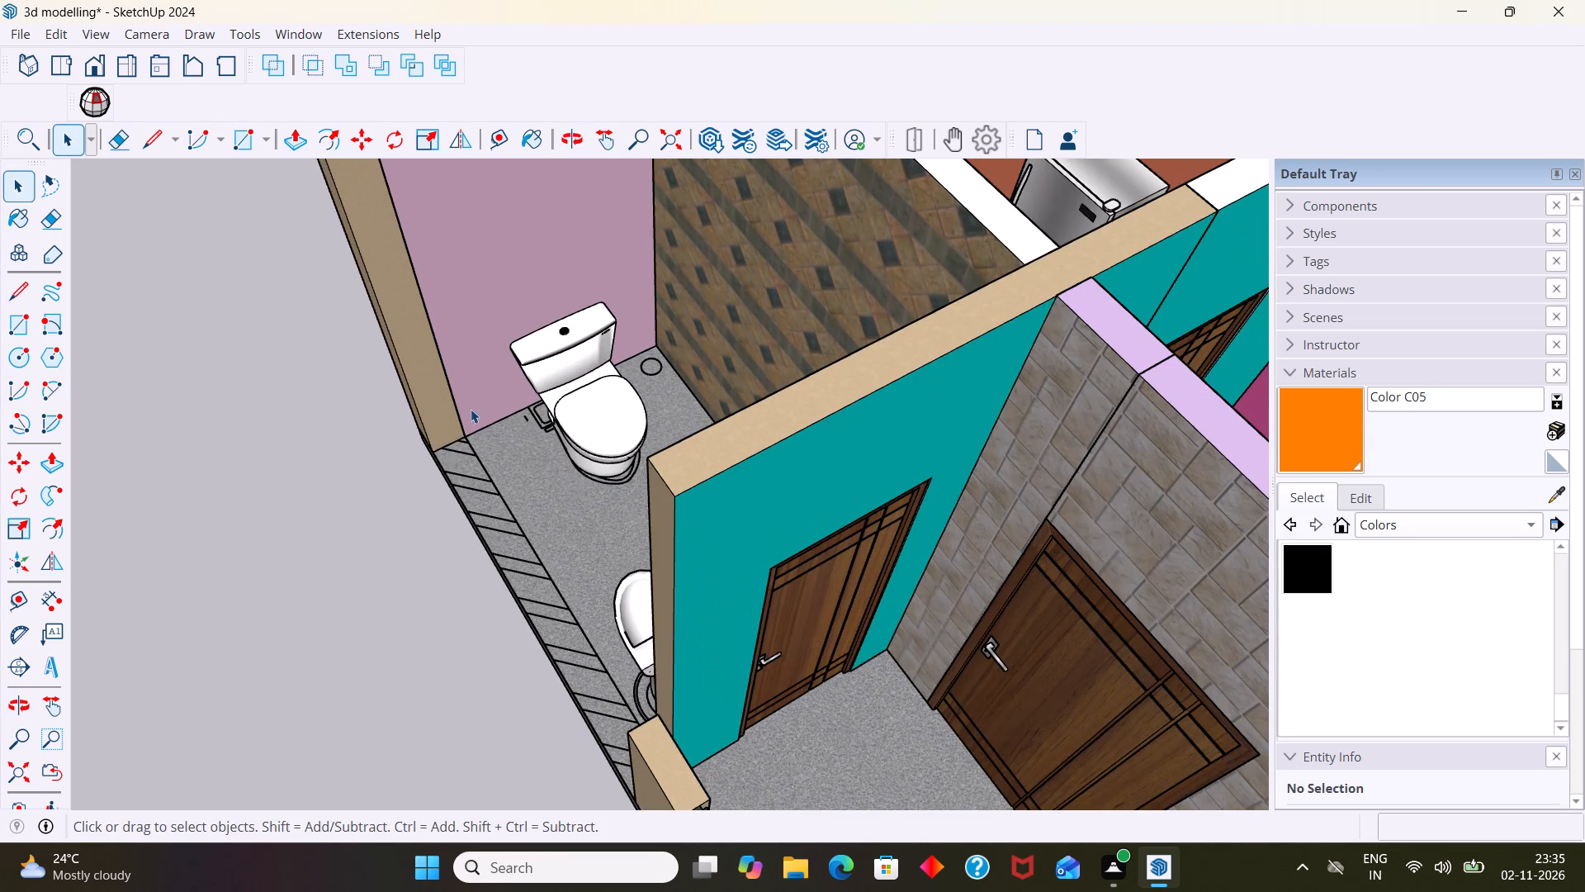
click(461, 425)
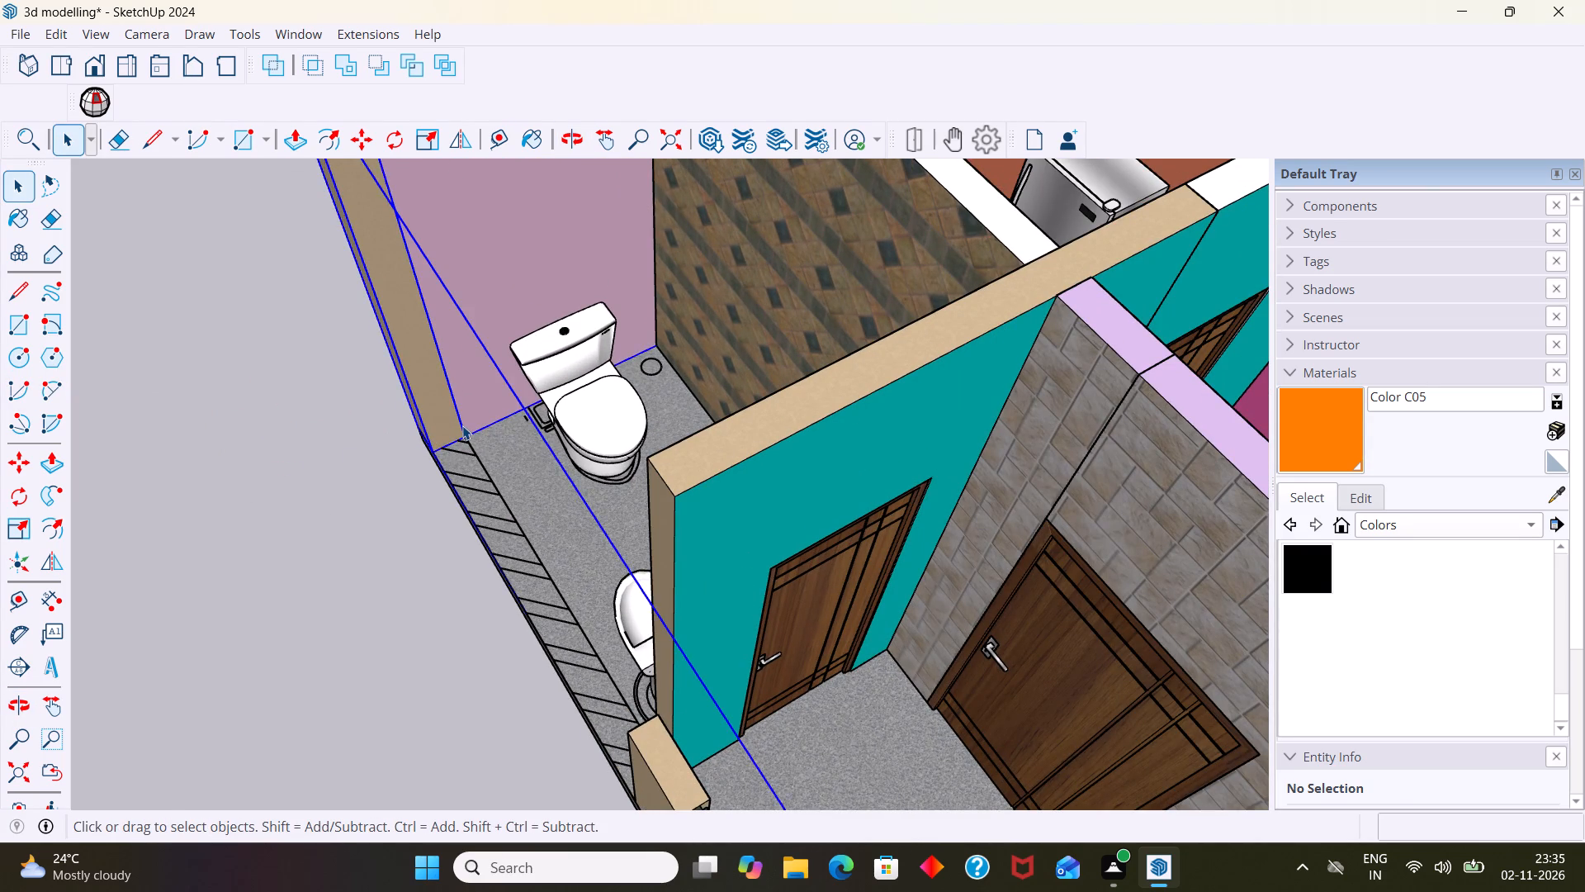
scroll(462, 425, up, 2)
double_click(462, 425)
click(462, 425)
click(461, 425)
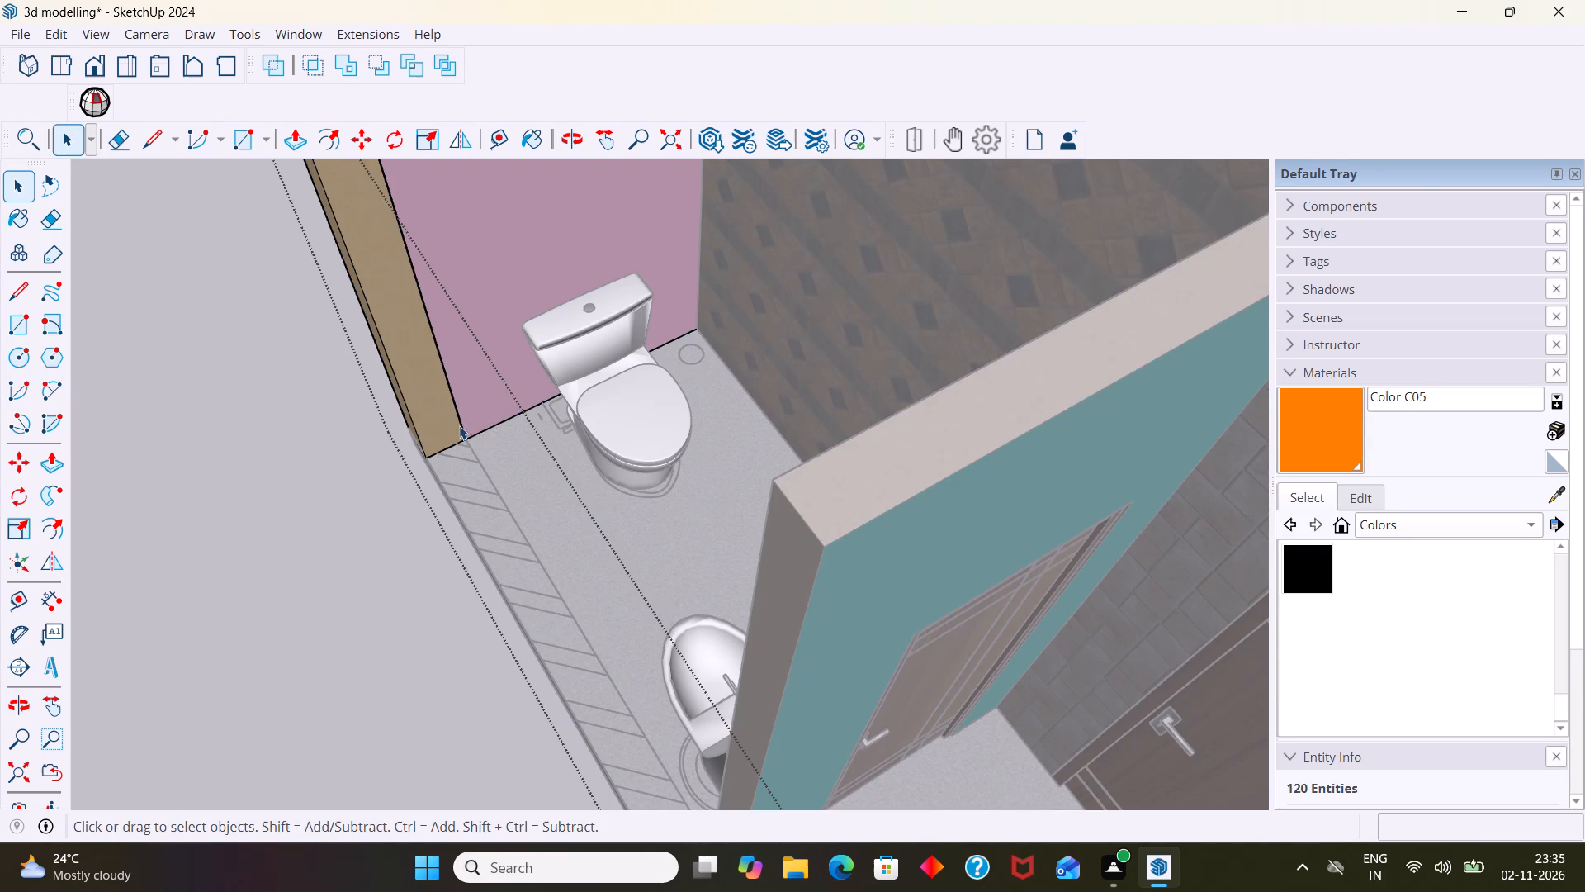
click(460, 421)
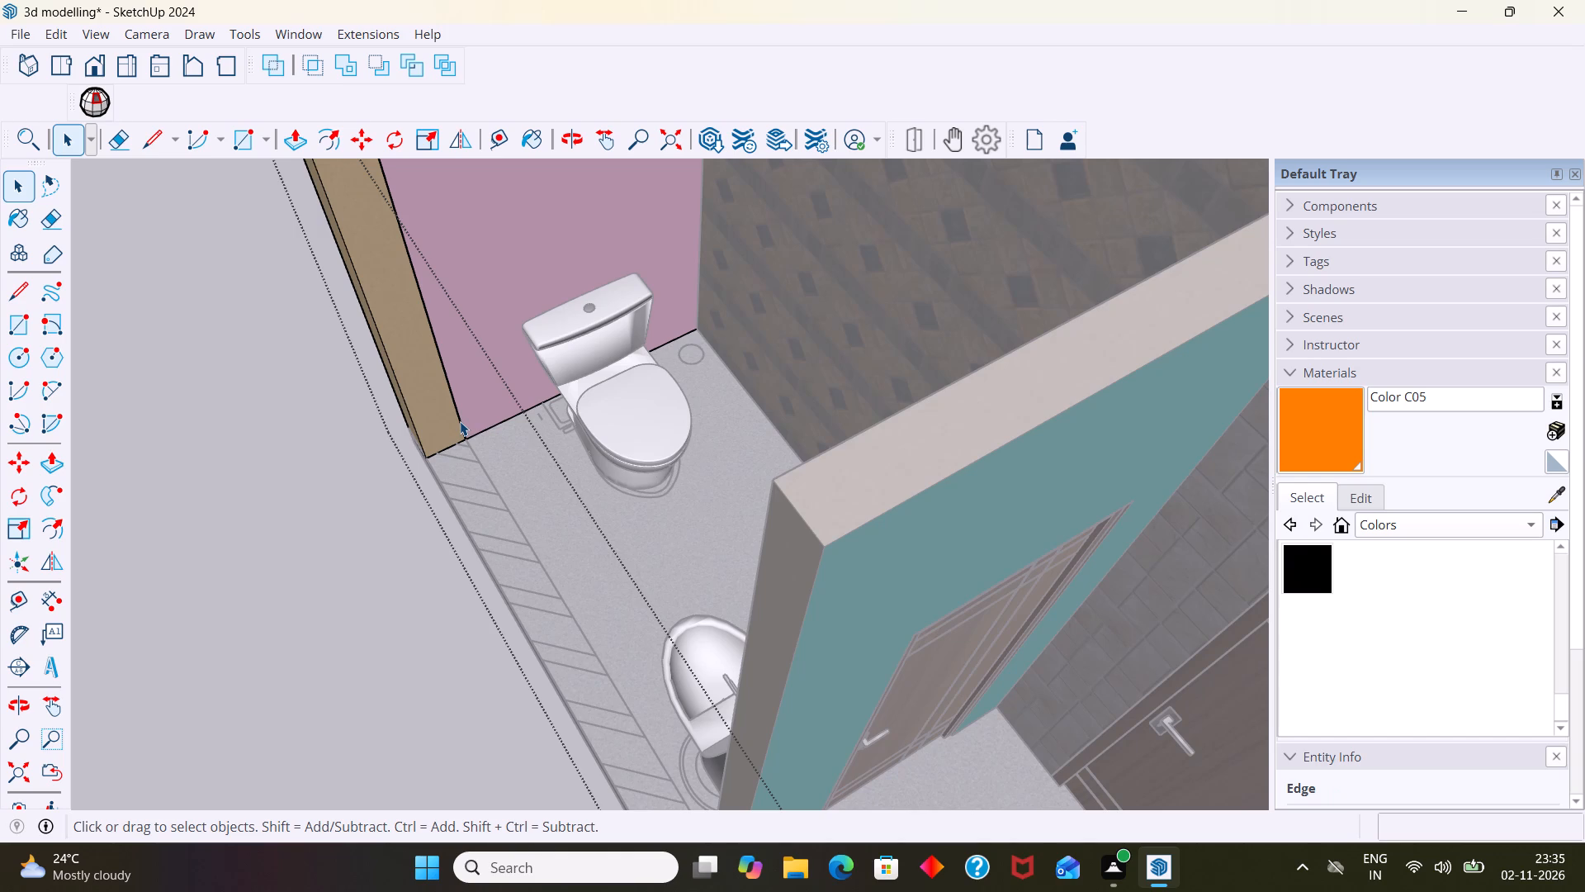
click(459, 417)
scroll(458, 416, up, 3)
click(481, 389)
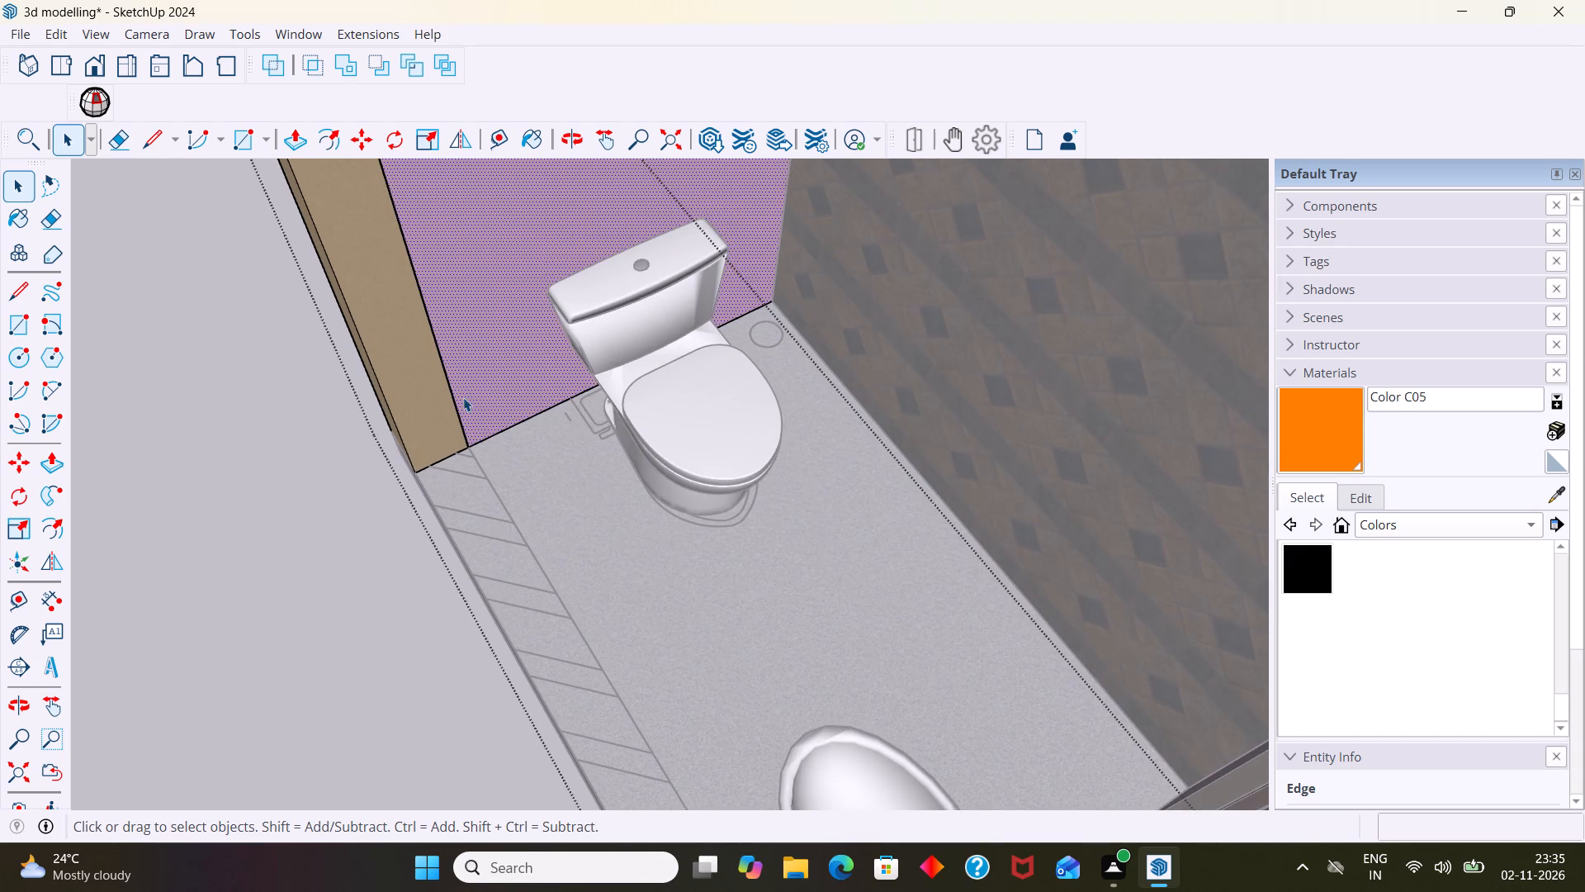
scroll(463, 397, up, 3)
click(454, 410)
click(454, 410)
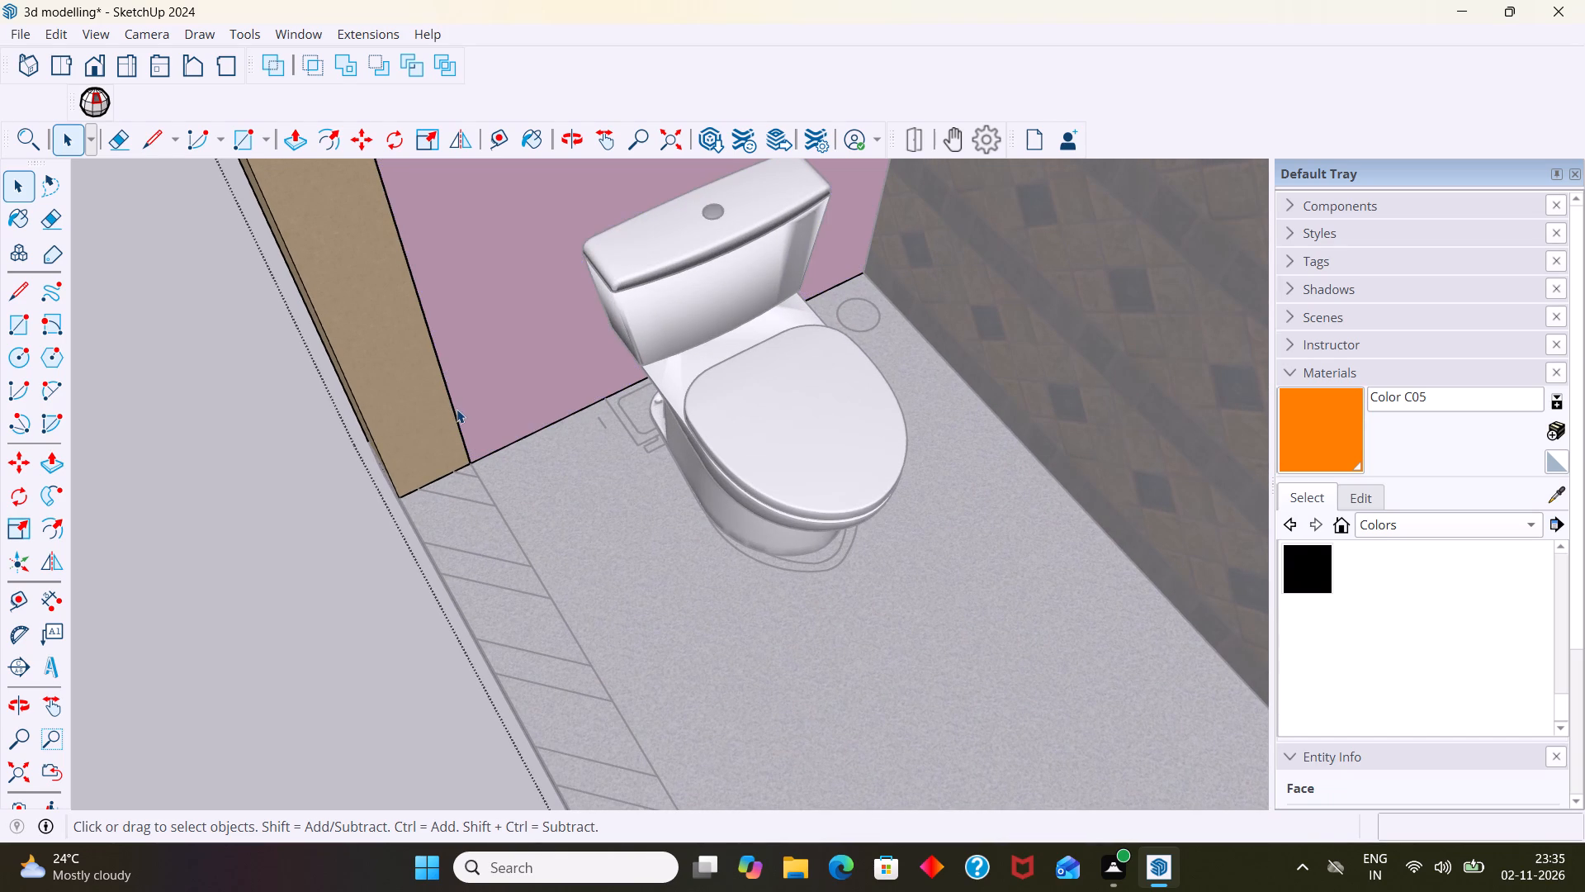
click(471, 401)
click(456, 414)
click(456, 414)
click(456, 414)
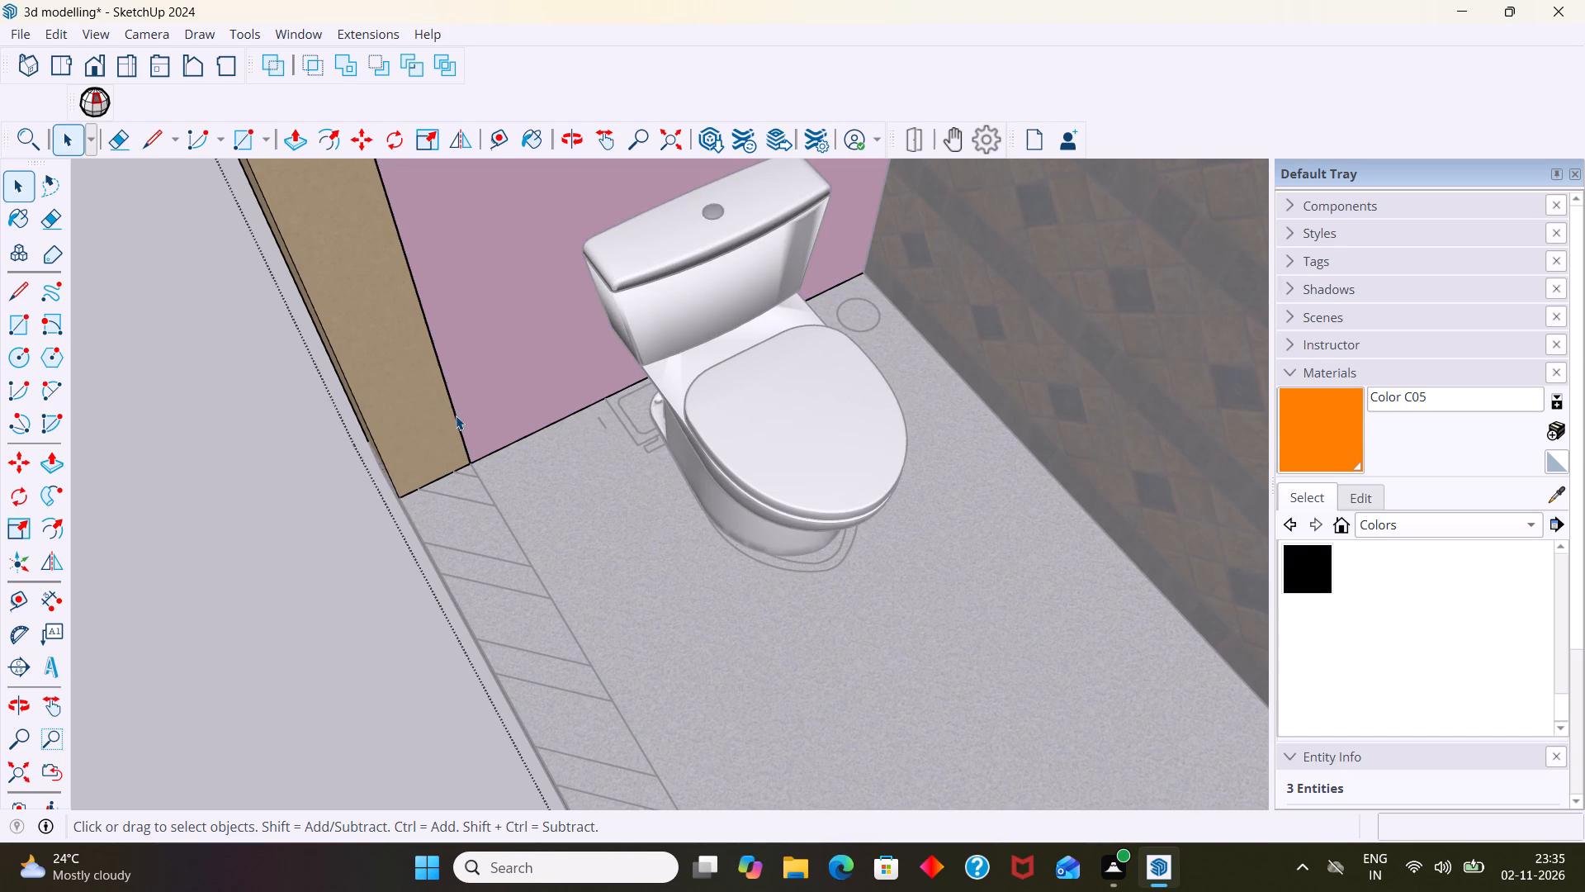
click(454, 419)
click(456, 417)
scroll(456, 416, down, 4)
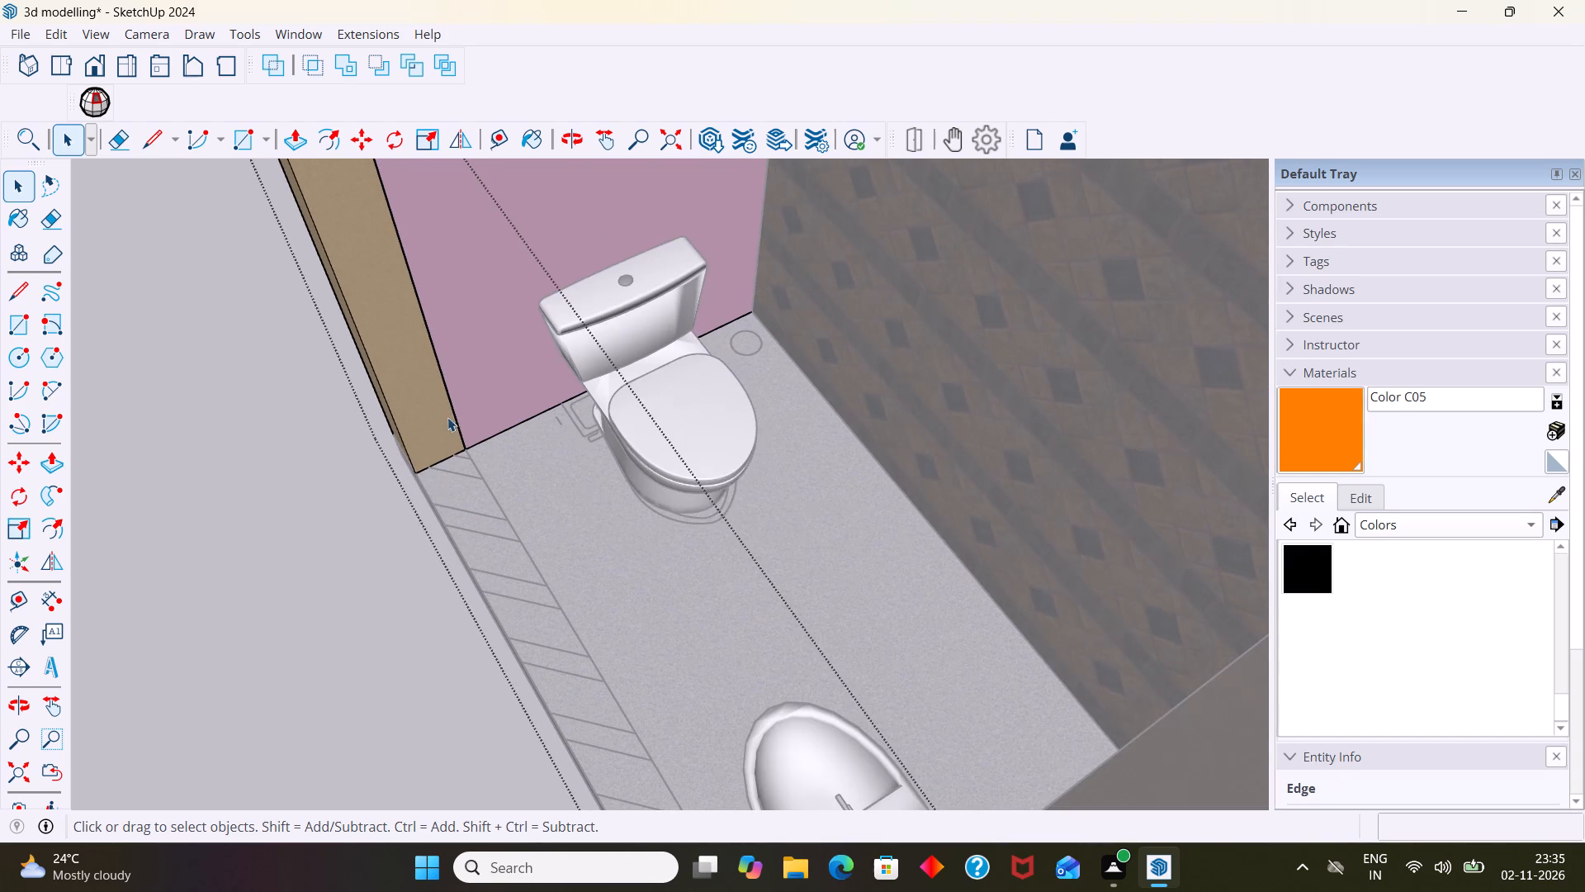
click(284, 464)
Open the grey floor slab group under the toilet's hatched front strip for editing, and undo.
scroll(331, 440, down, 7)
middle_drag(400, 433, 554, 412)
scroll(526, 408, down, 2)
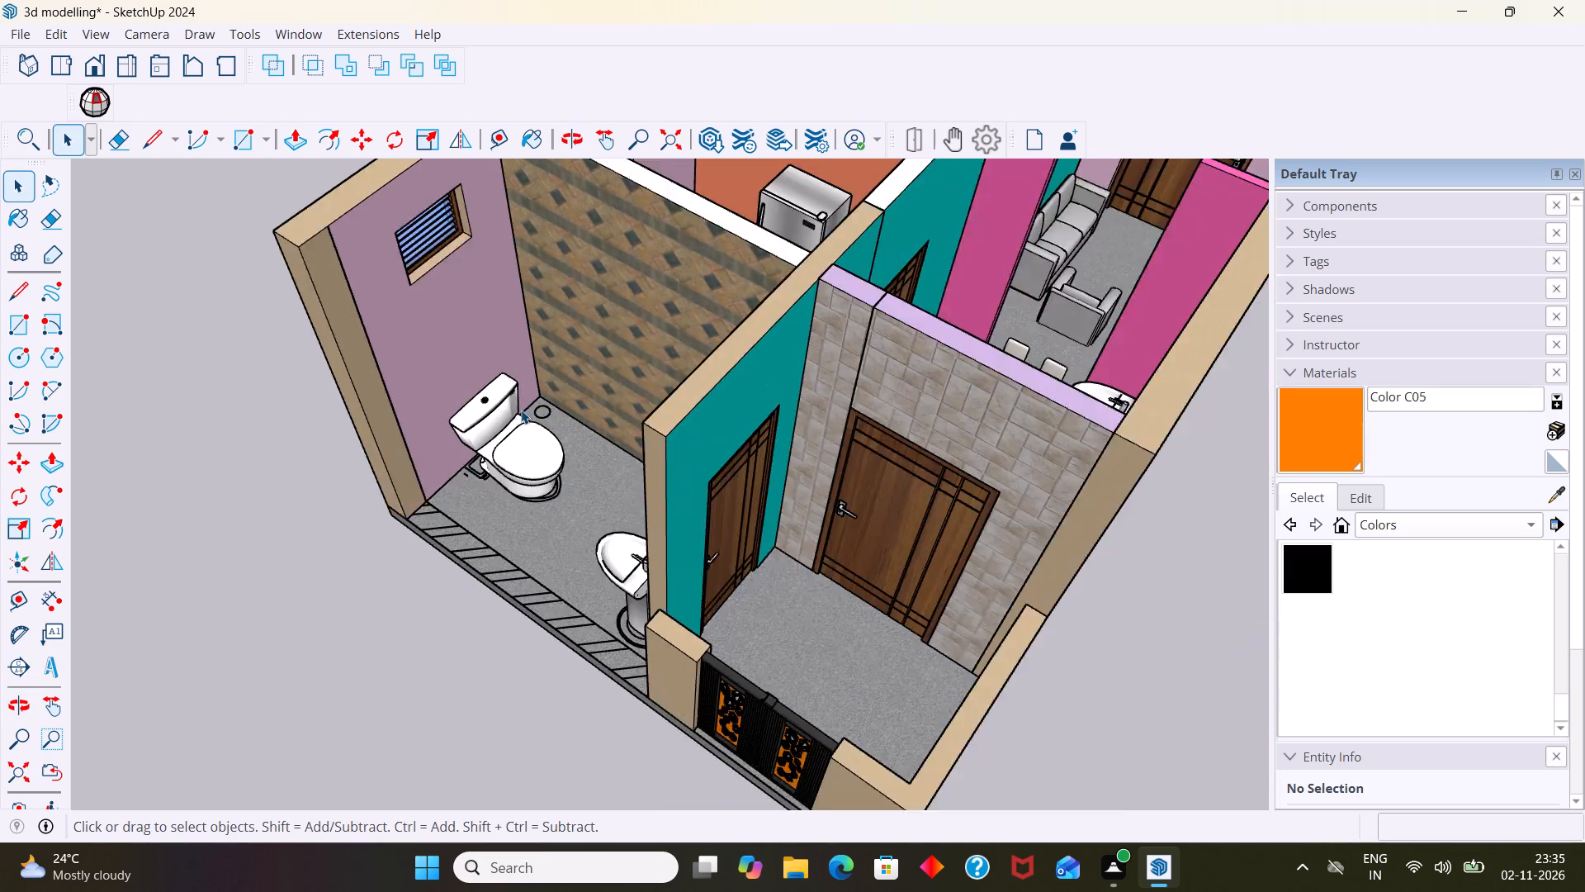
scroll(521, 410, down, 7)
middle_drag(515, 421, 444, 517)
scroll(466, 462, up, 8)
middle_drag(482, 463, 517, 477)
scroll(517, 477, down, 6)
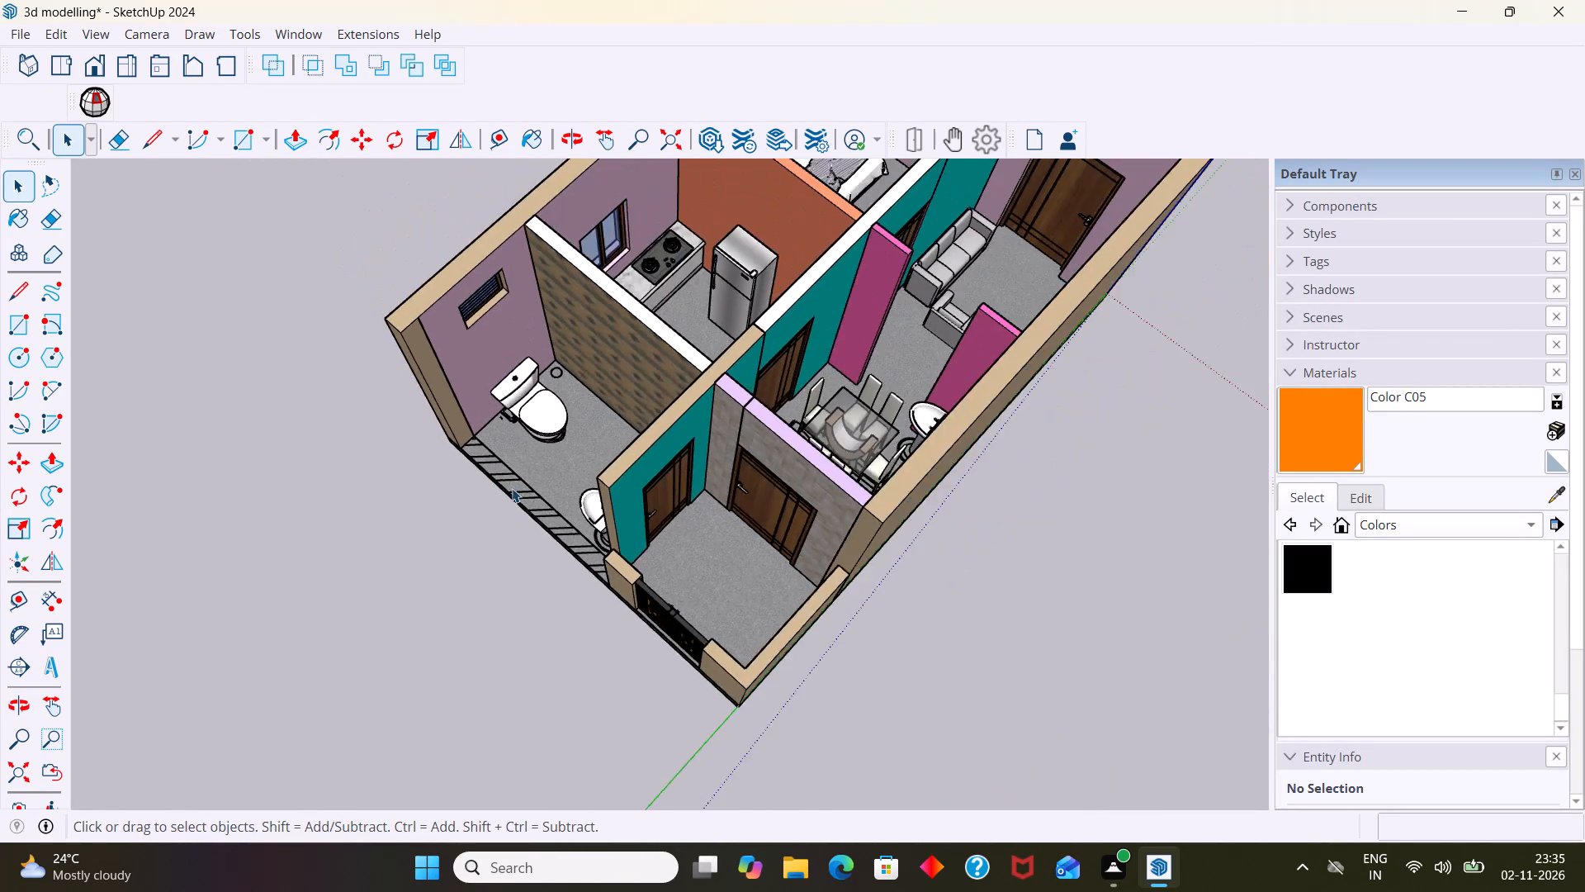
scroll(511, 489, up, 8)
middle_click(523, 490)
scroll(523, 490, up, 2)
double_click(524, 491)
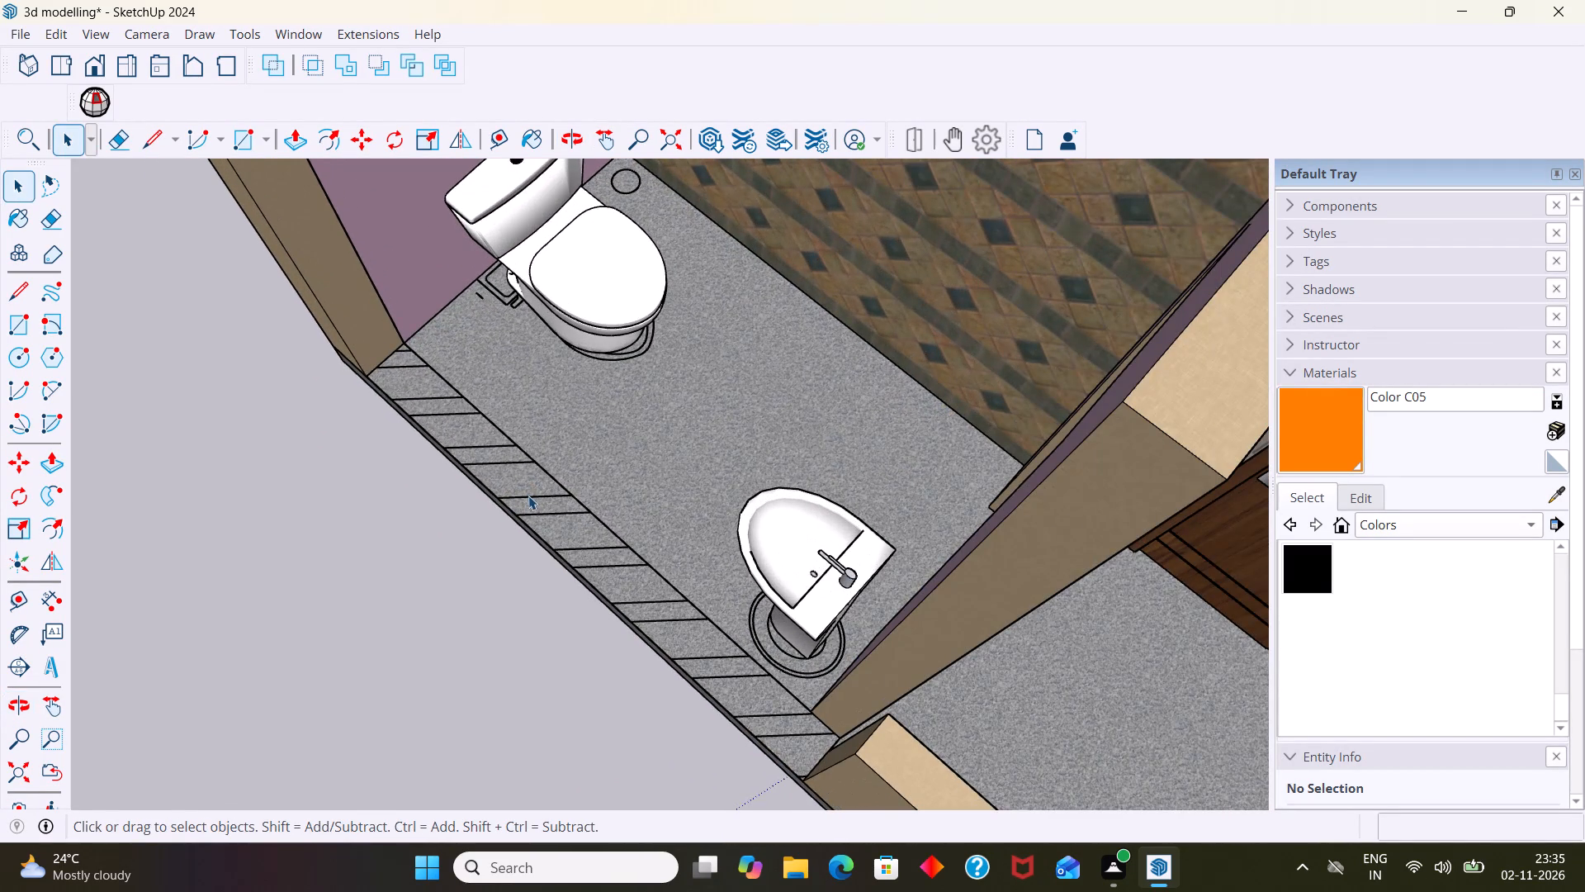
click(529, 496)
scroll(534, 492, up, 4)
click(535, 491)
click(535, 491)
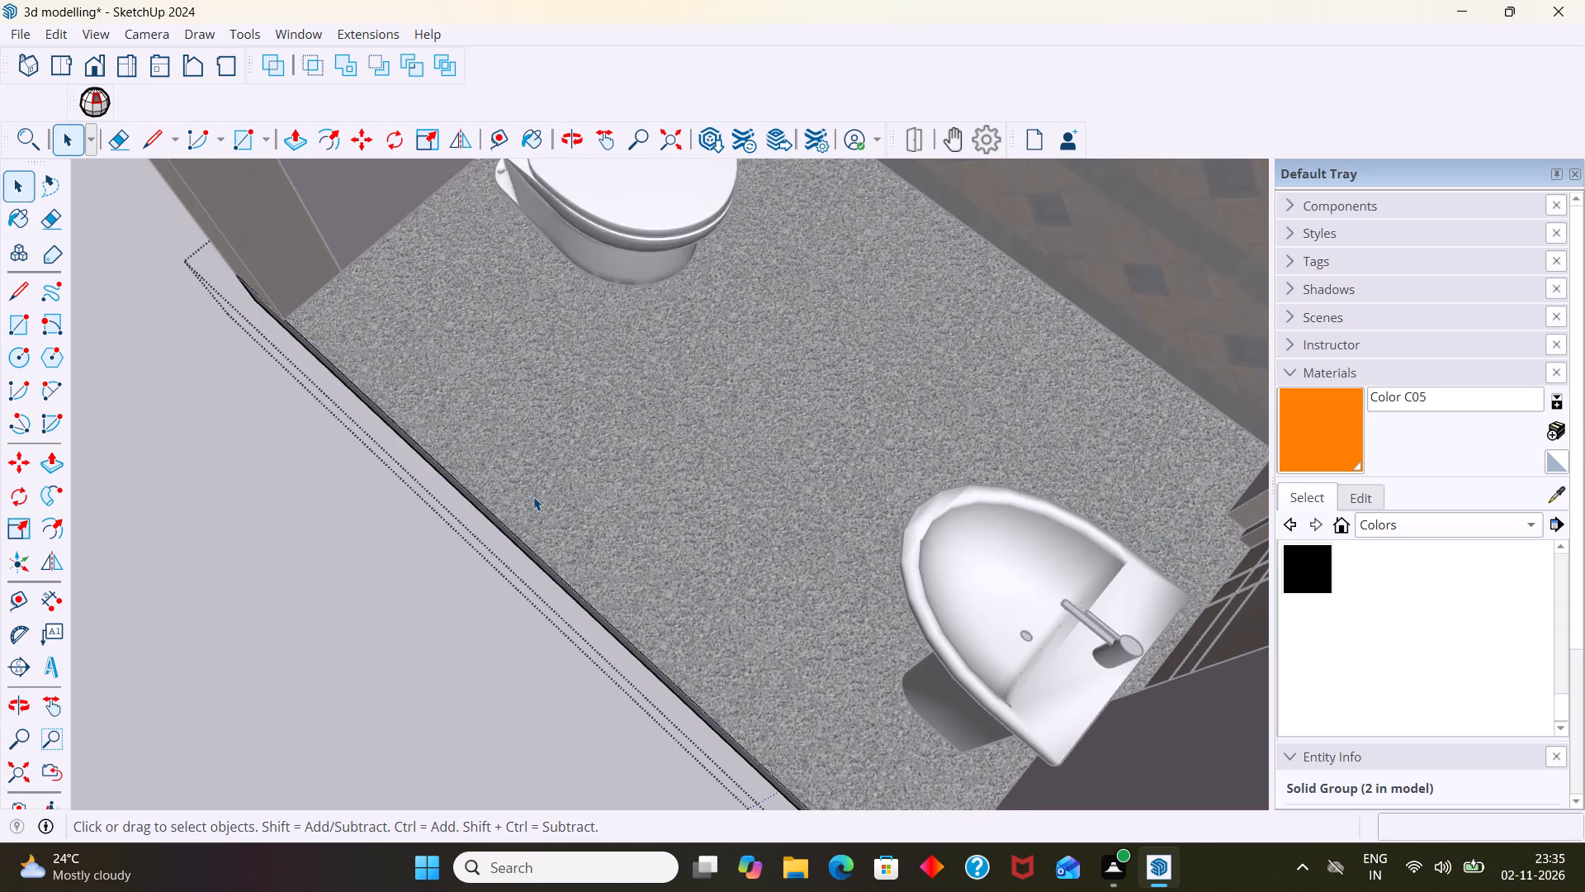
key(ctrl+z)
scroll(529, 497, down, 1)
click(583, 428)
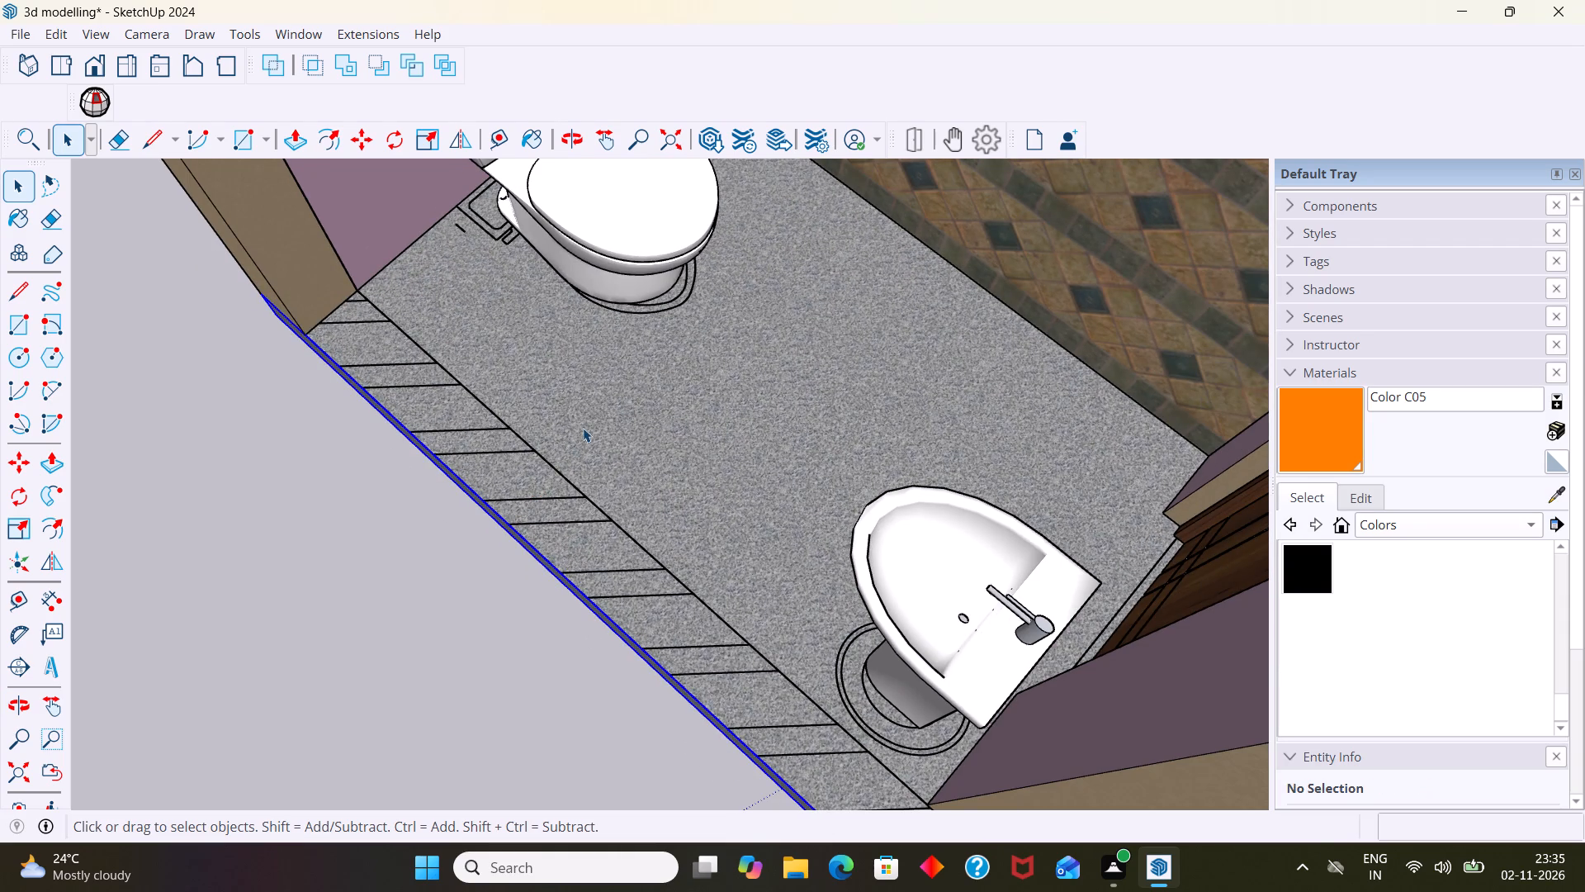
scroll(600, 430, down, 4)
Hide the grey textured floor slab group beneath the toilet and front porch.
click(356, 555)
middle_drag(402, 544, 617, 12)
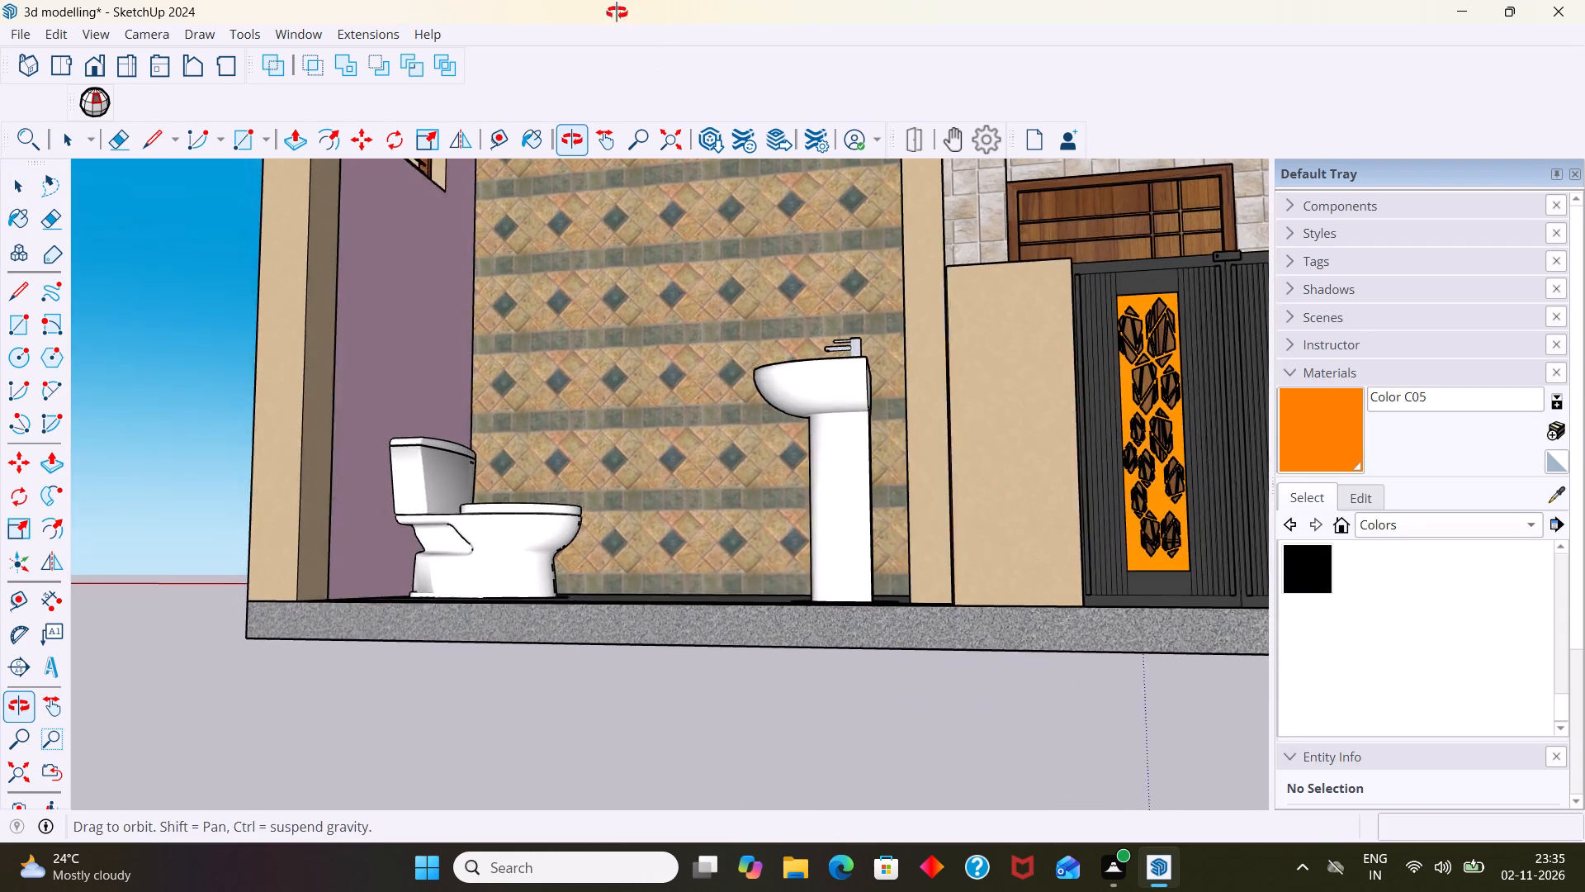
middle_drag(617, 12, 603, 27)
click(381, 607)
right_click(381, 608)
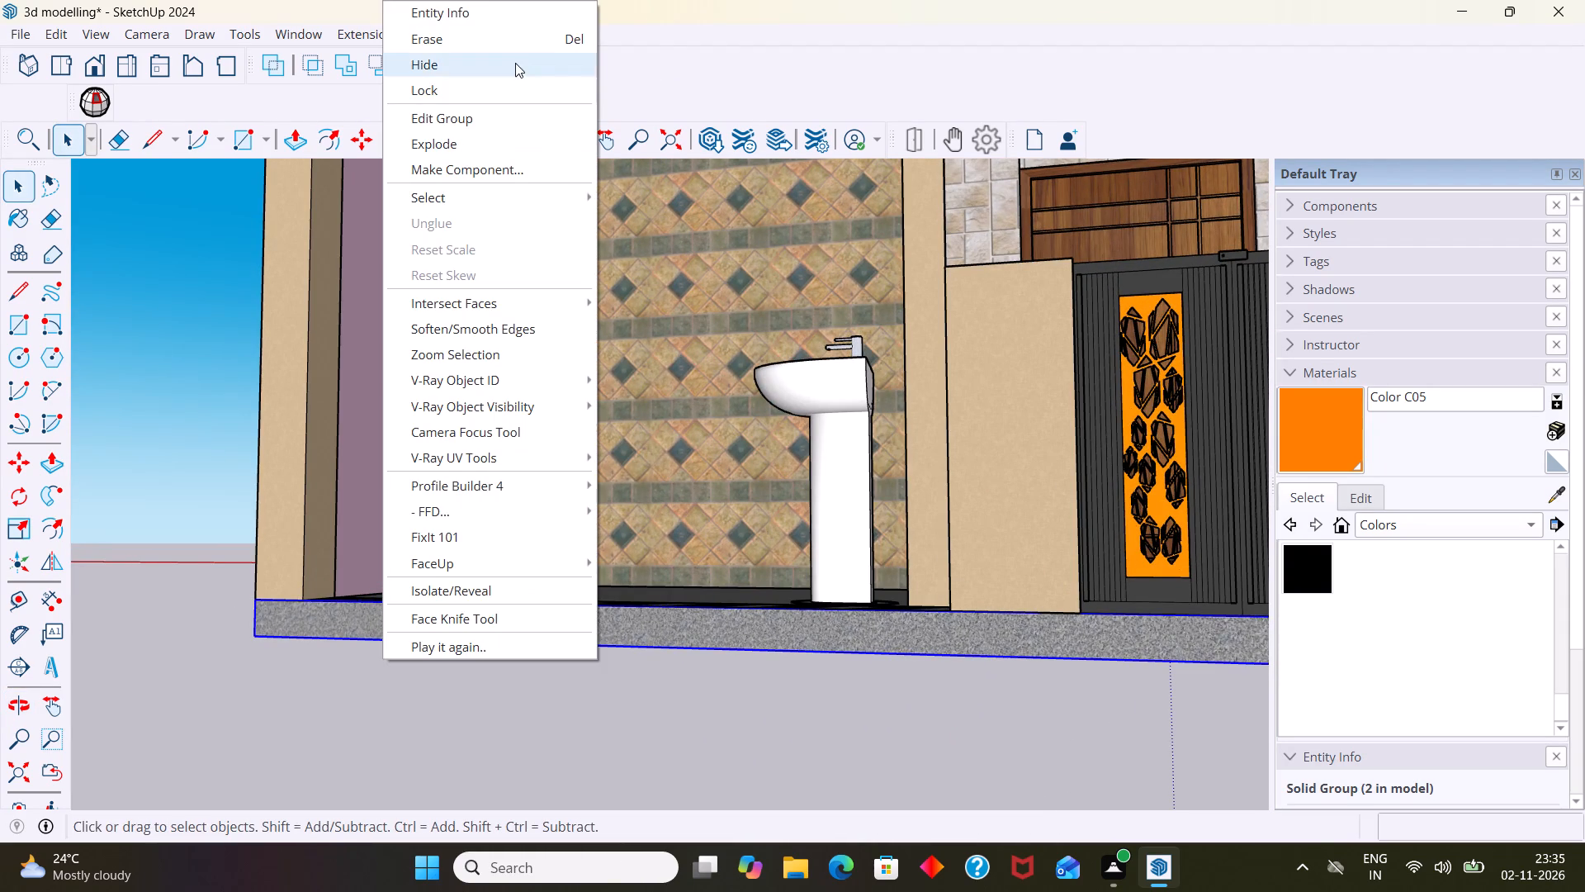
click(474, 74)
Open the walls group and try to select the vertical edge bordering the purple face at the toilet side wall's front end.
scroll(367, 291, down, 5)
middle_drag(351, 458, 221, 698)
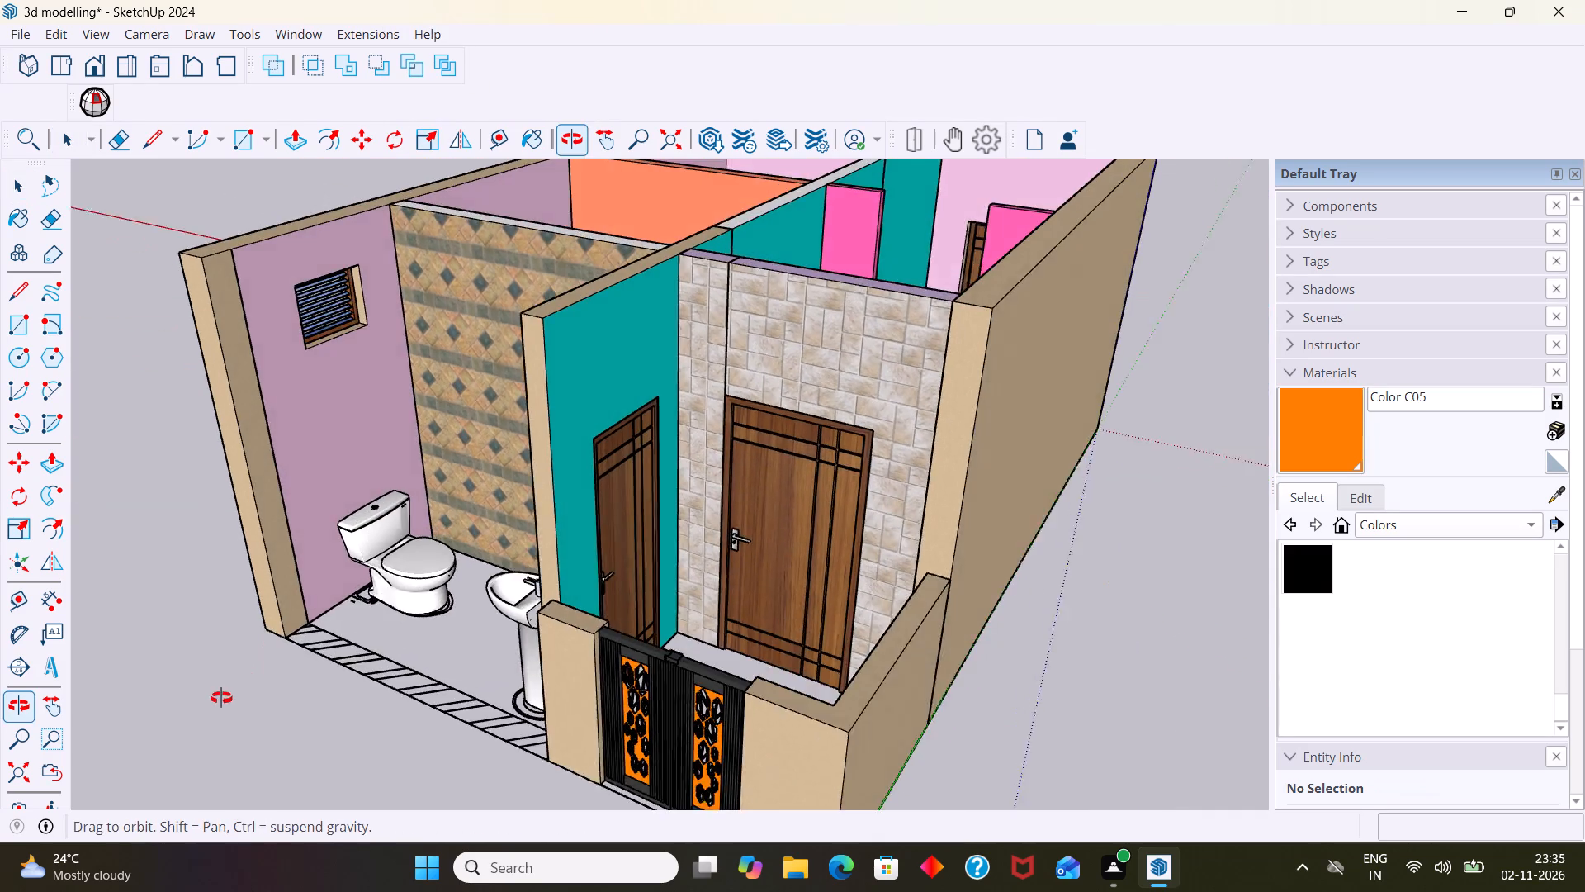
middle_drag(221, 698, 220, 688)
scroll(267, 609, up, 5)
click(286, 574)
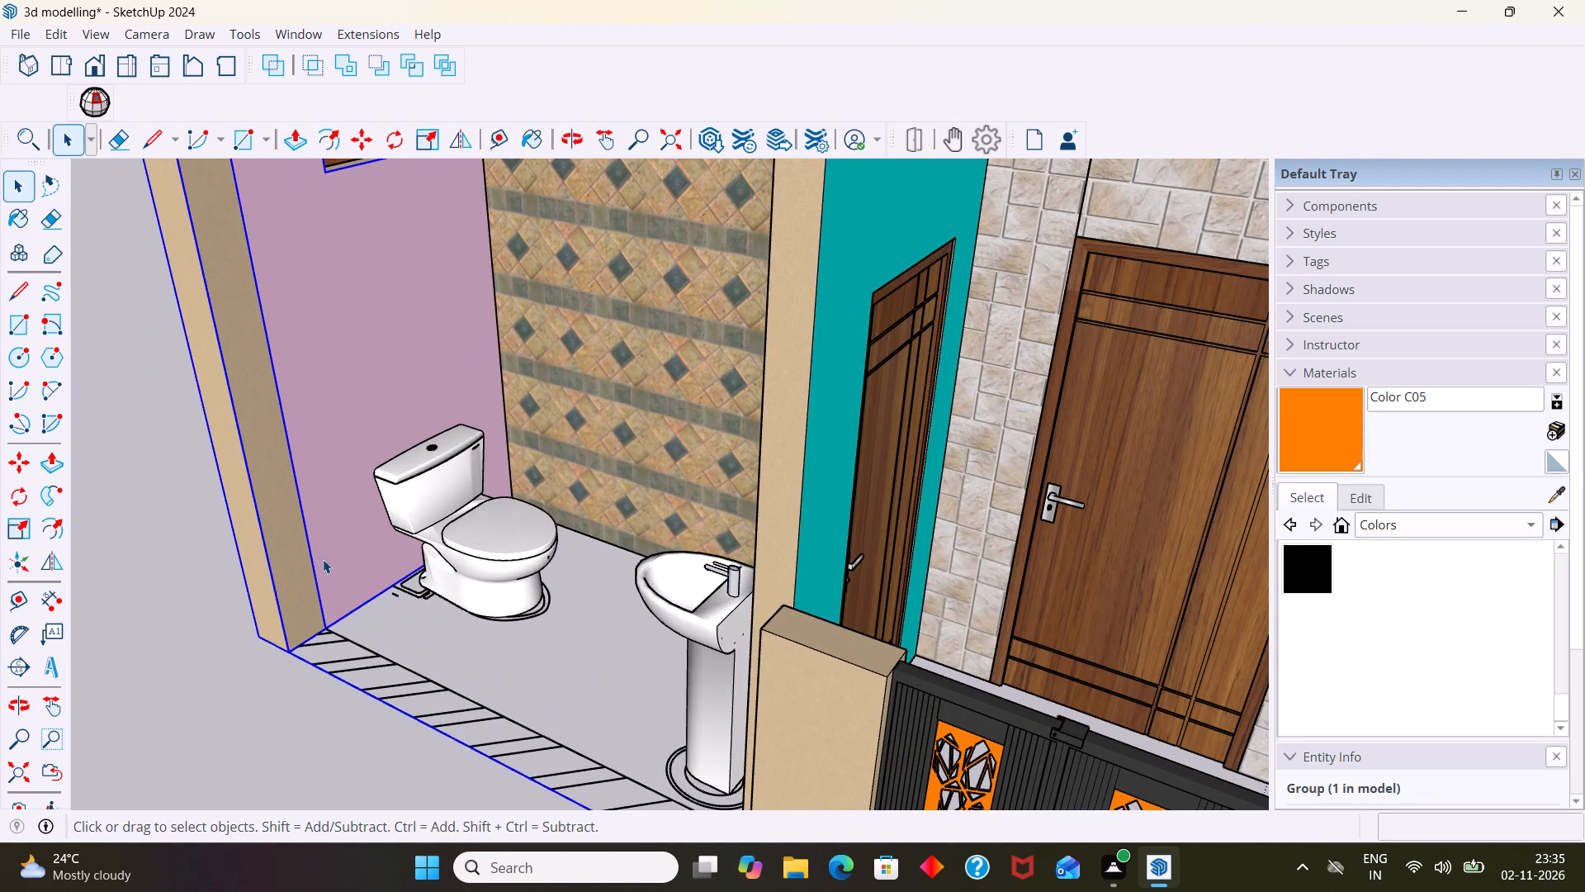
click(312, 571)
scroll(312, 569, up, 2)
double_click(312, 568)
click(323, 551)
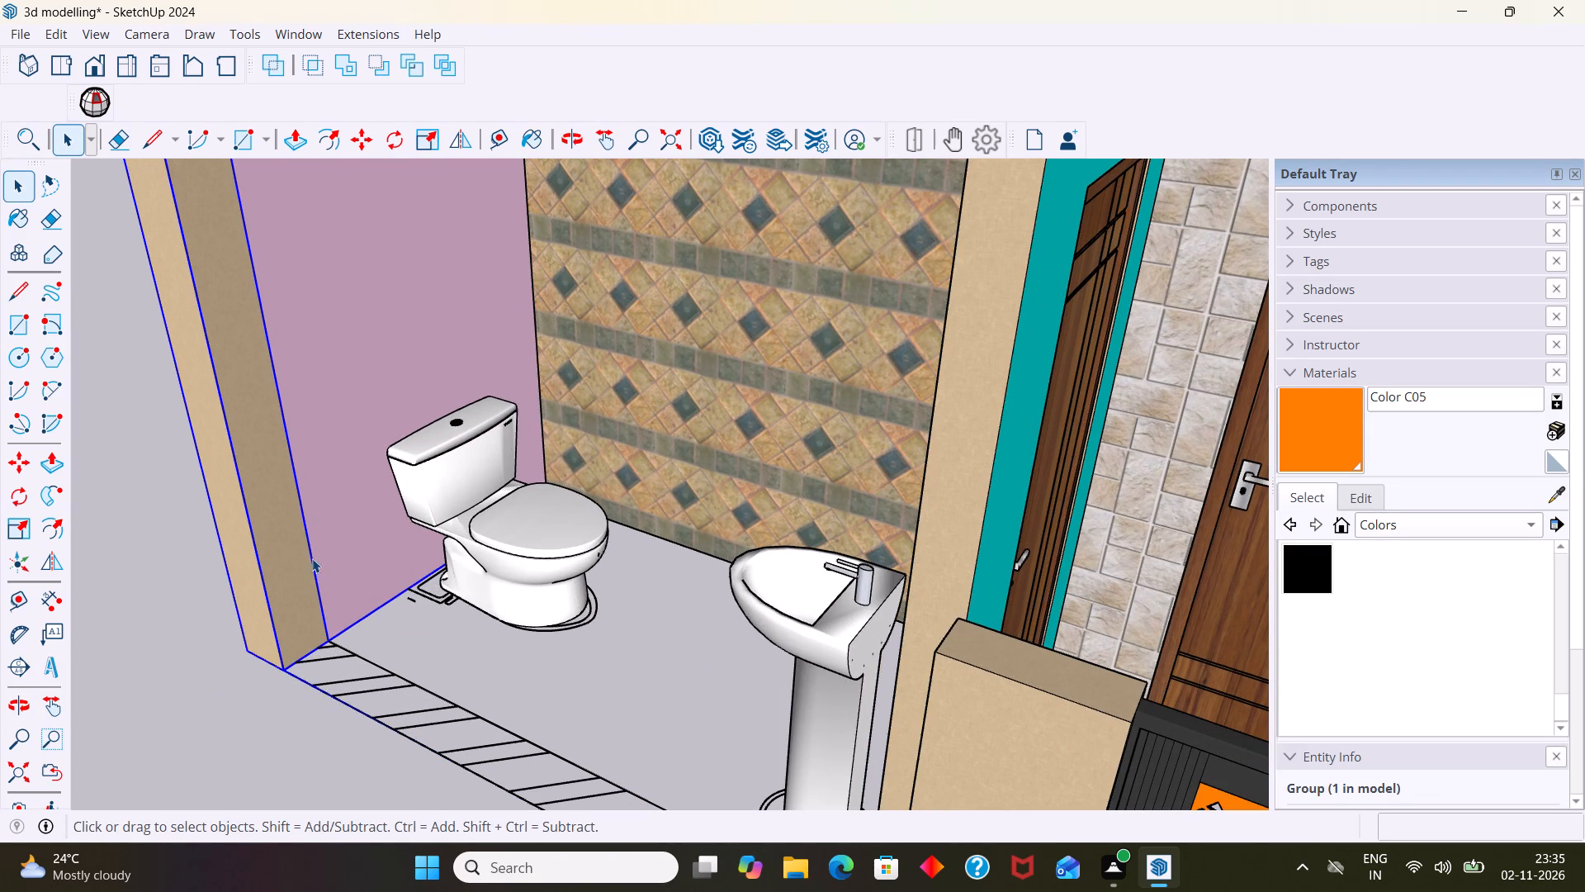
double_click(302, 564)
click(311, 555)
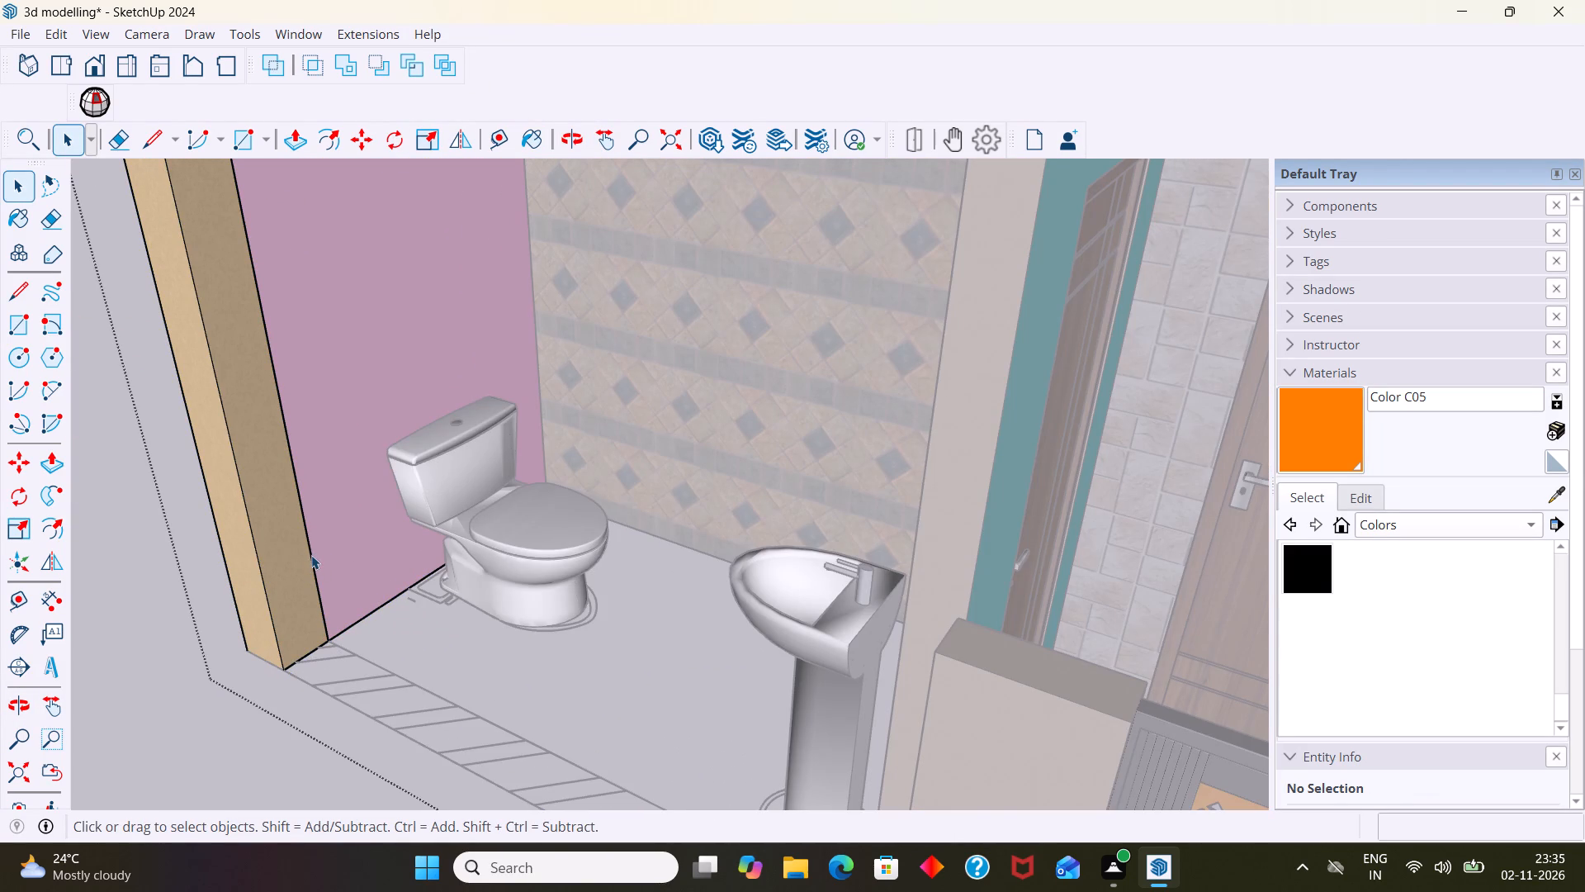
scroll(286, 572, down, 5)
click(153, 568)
Examine the toilet's open front, the hatched floor strip and the gate area with the floor slab hidden.
scroll(154, 558, down, 2)
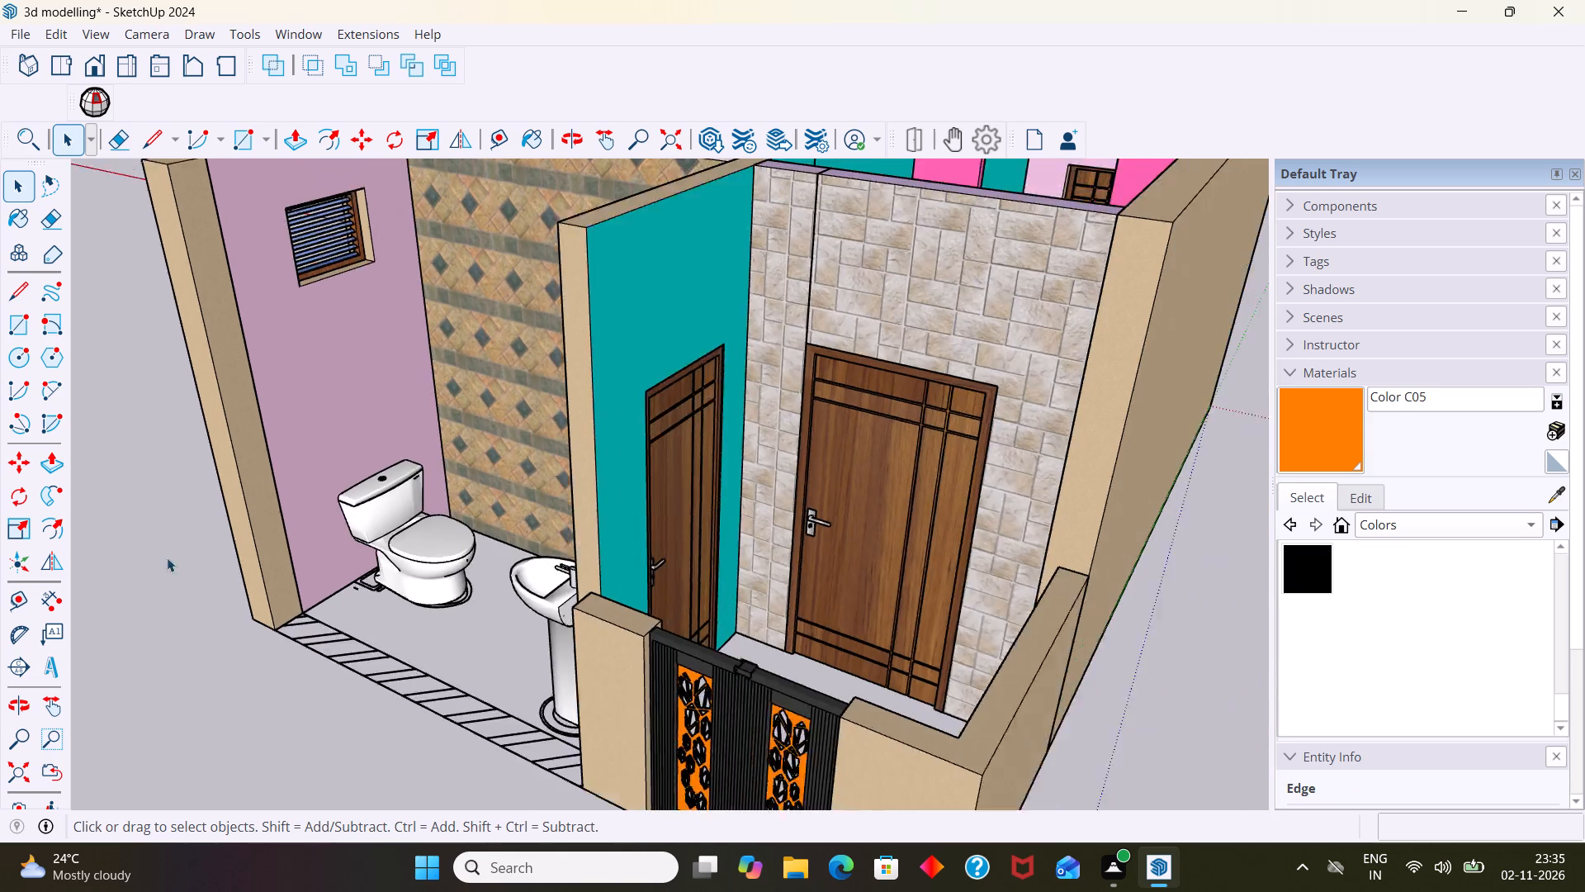
scroll(167, 557, down, 5)
middle_drag(306, 624, 409, 626)
scroll(409, 607, down, 1)
shift+middle_drag(407, 605, 384, 524)
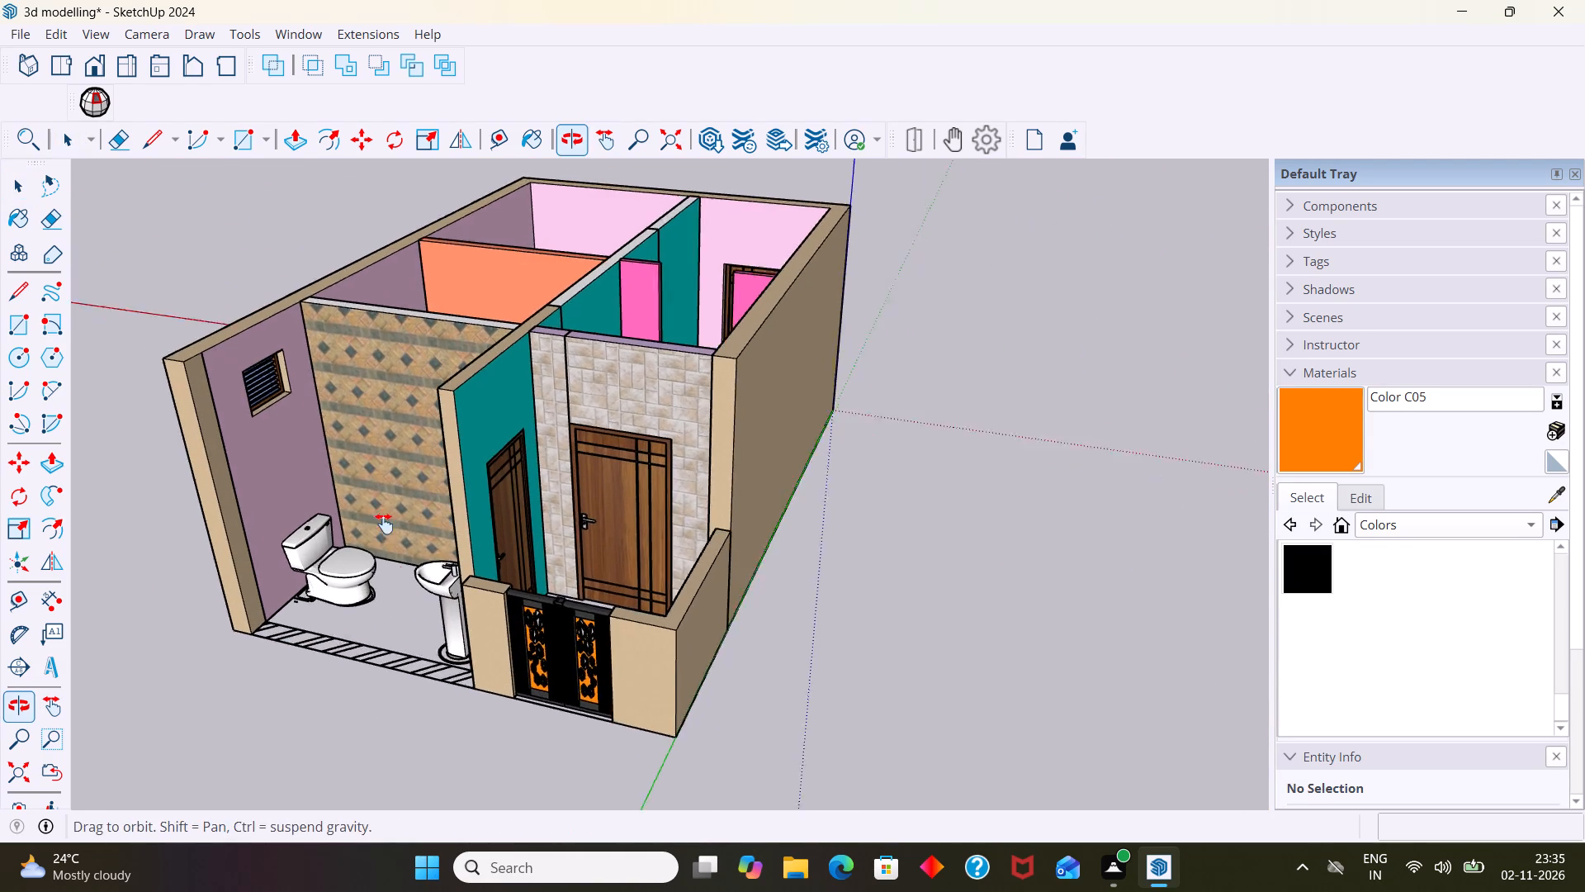
shift+middle_drag(384, 524, 376, 467)
scroll(319, 456, down, 2)
middle_drag(313, 472, 117, 609)
scroll(117, 629, down, 1)
scroll(216, 509, up, 6)
middle_drag(338, 463, 423, 463)
scroll(376, 488, up, 3)
middle_drag(396, 488, 497, 471)
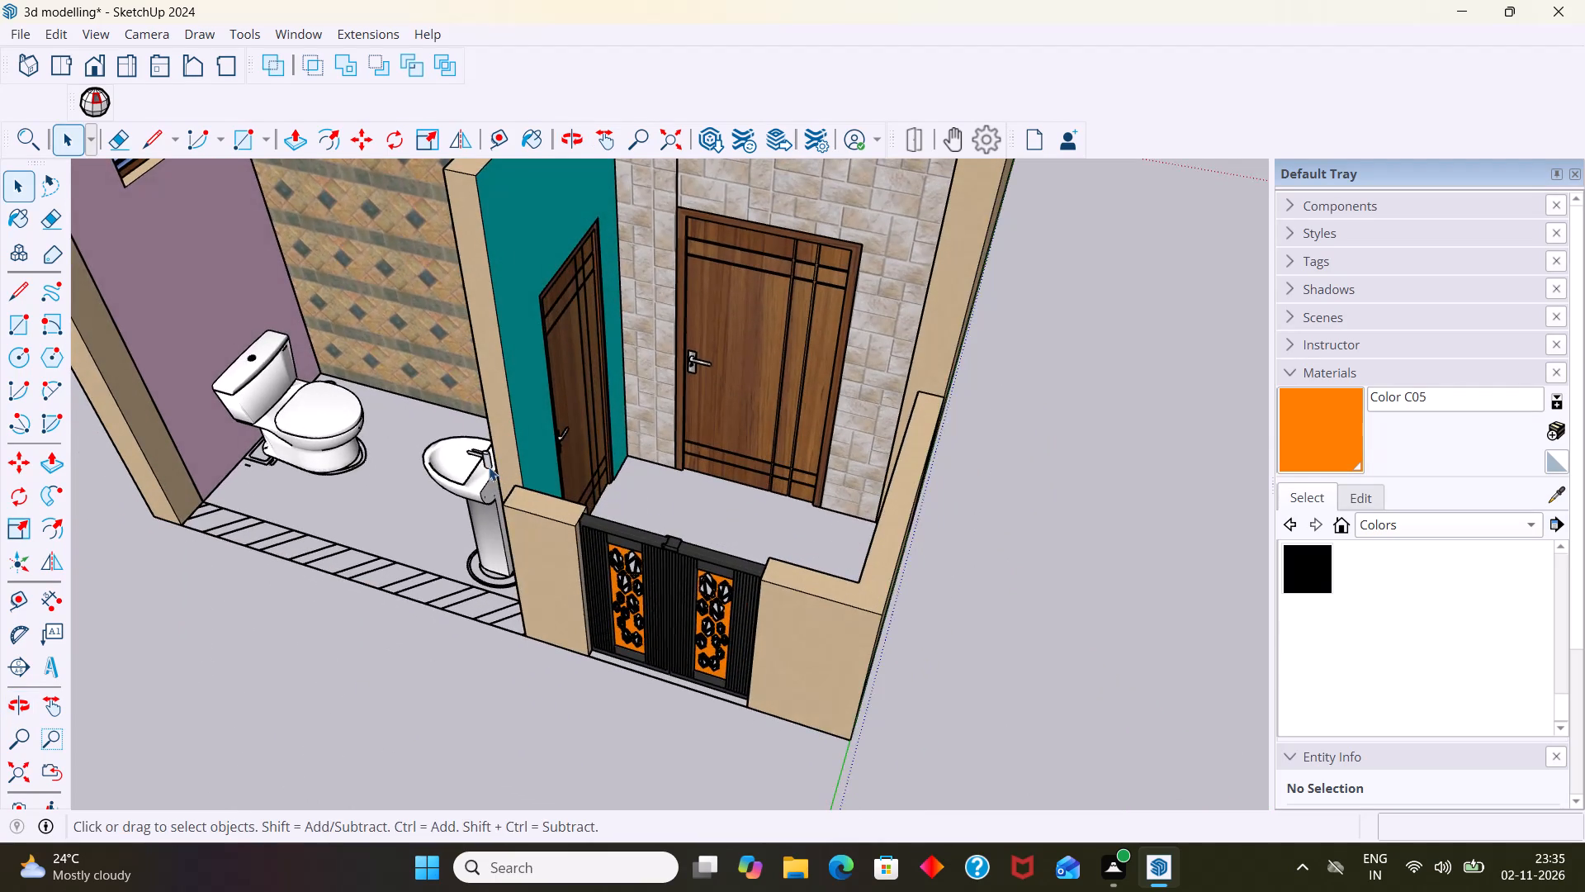
Place a guide line 2.5' inward from the front edge of the toilet's hatched floor strip.
scroll(464, 451, down, 2)
middle_drag(485, 476, 452, 469)
scroll(453, 453, down, 1)
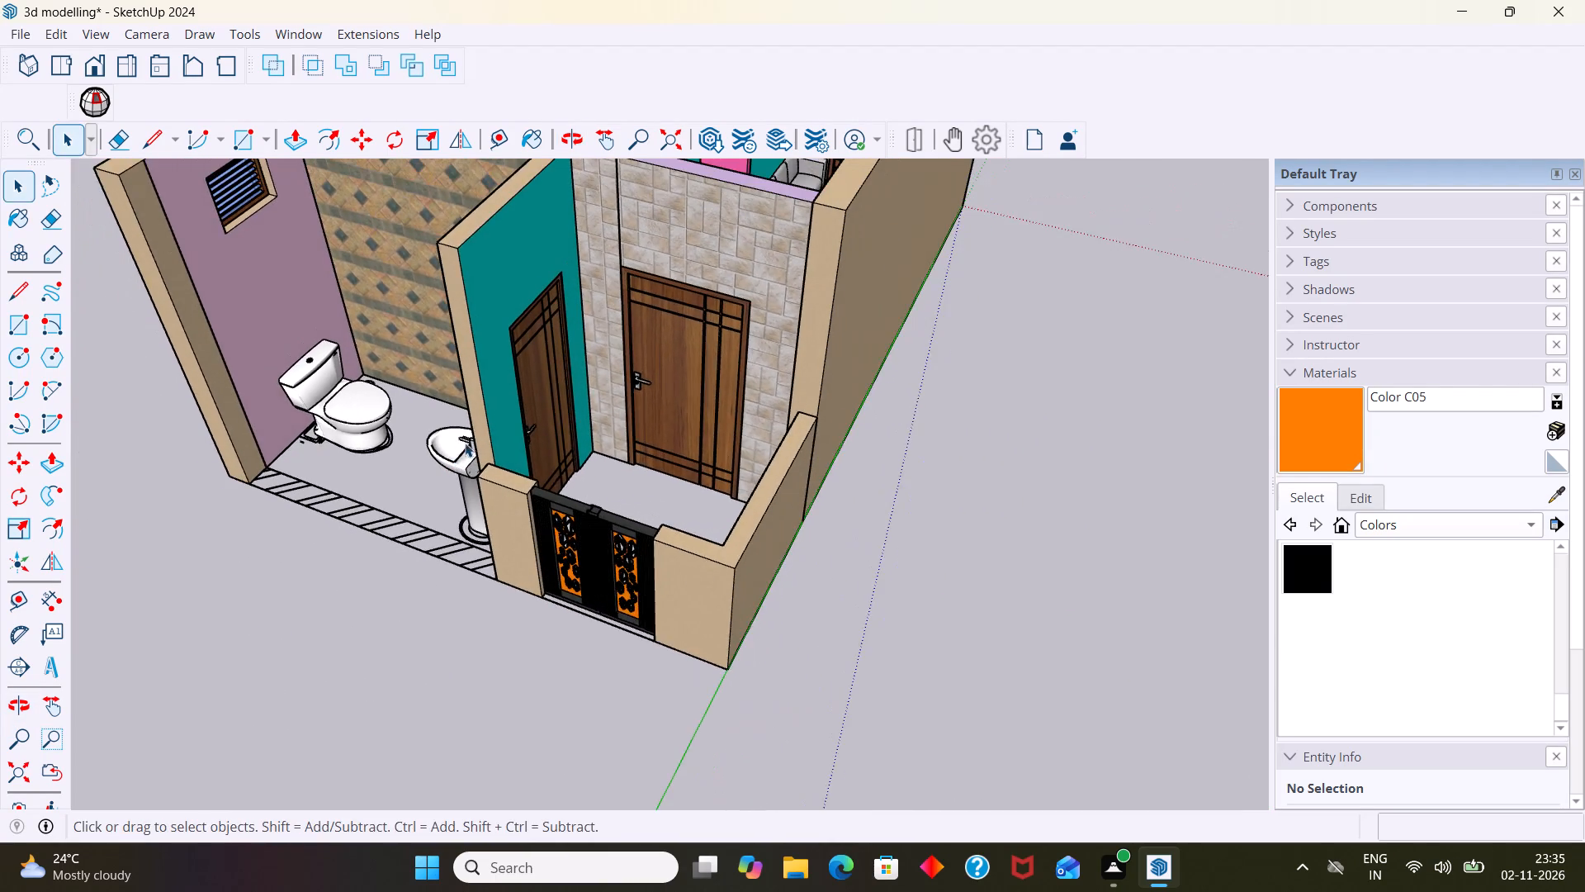
shift+middle_drag(465, 449, 419, 546)
scroll(420, 548, up, 3)
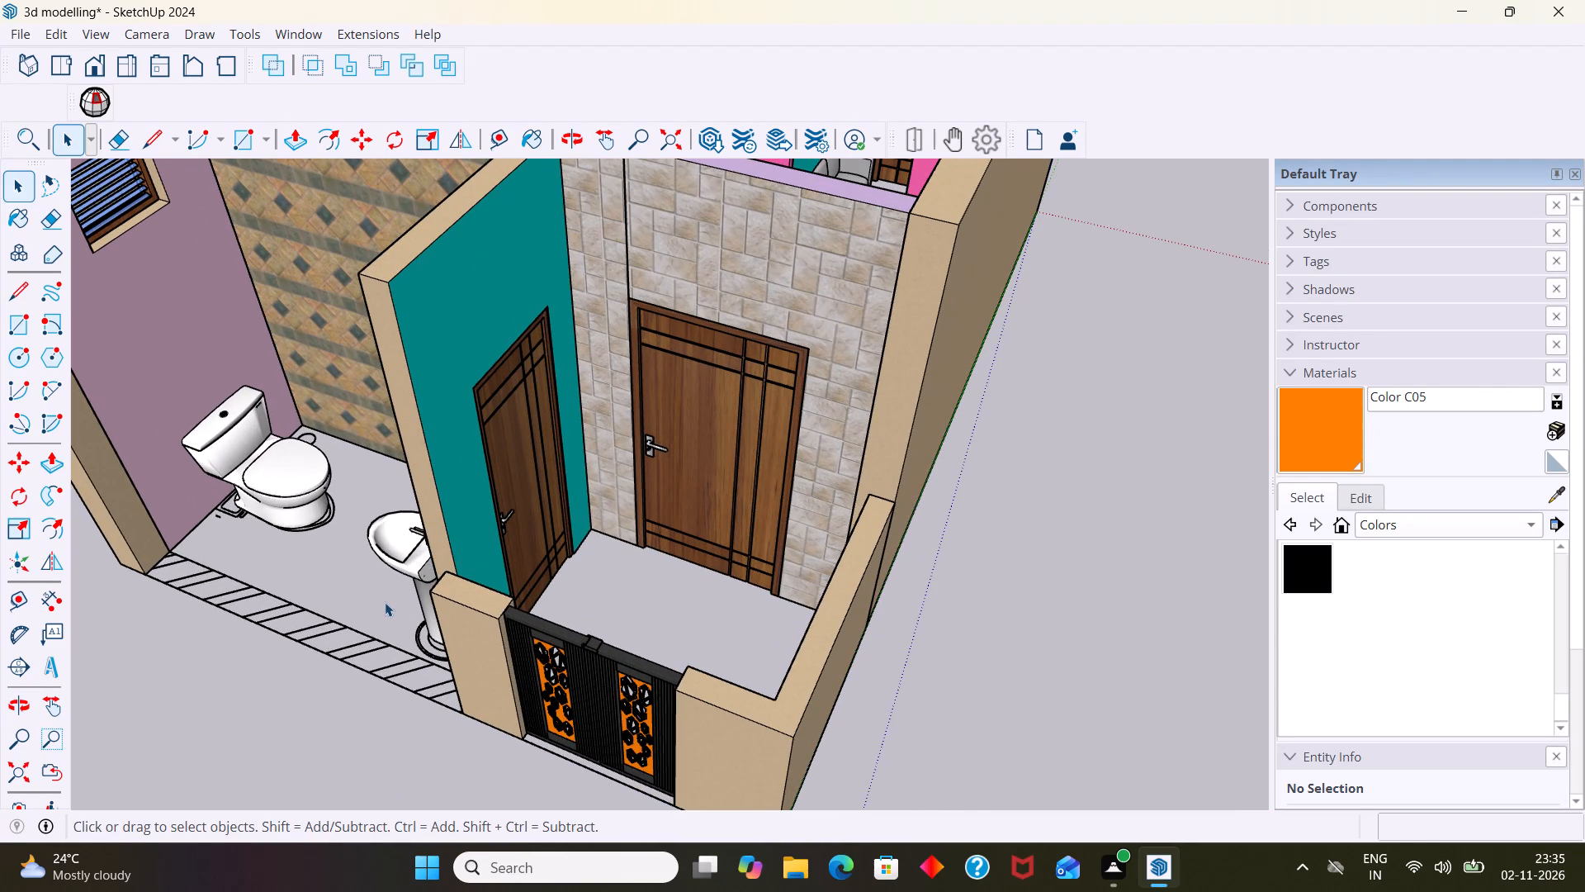
key(t)
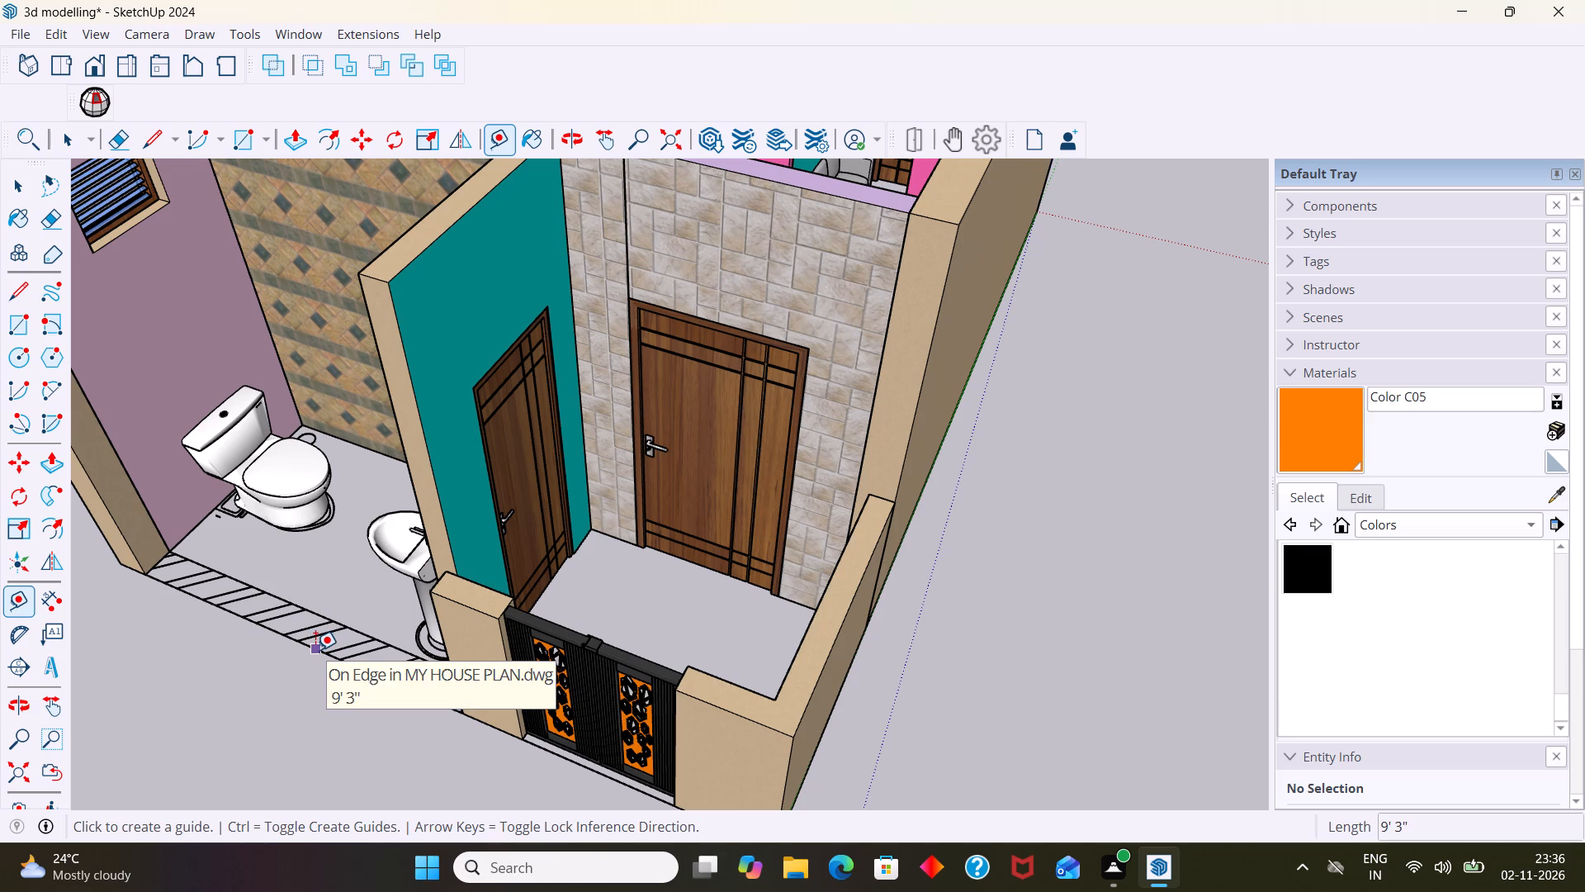
click(315, 650)
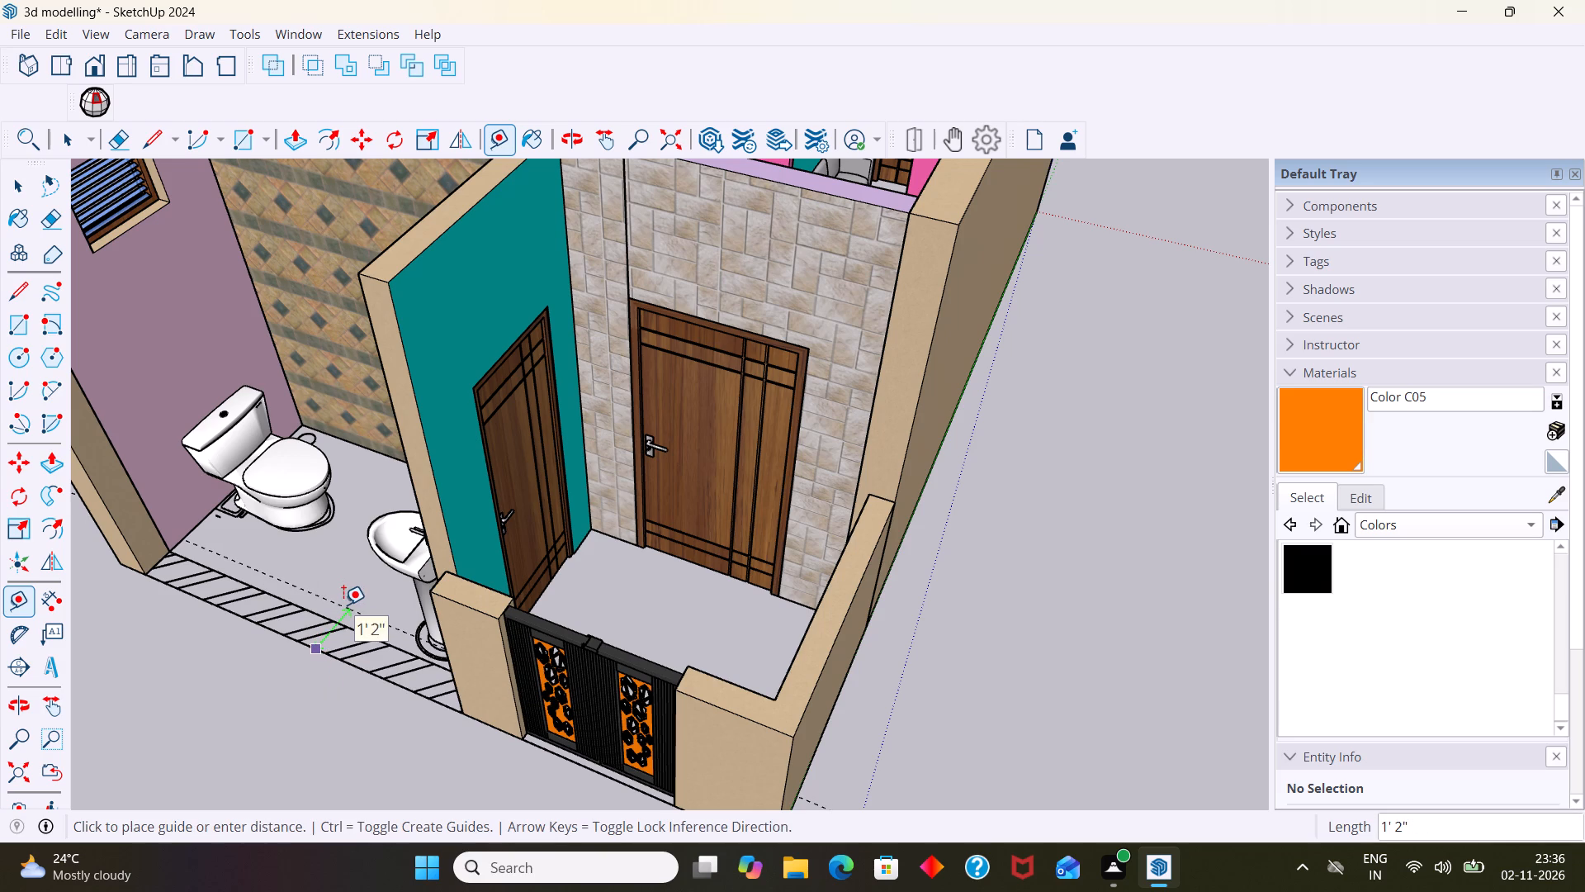
text(2.5')
key(Return)
key(space)
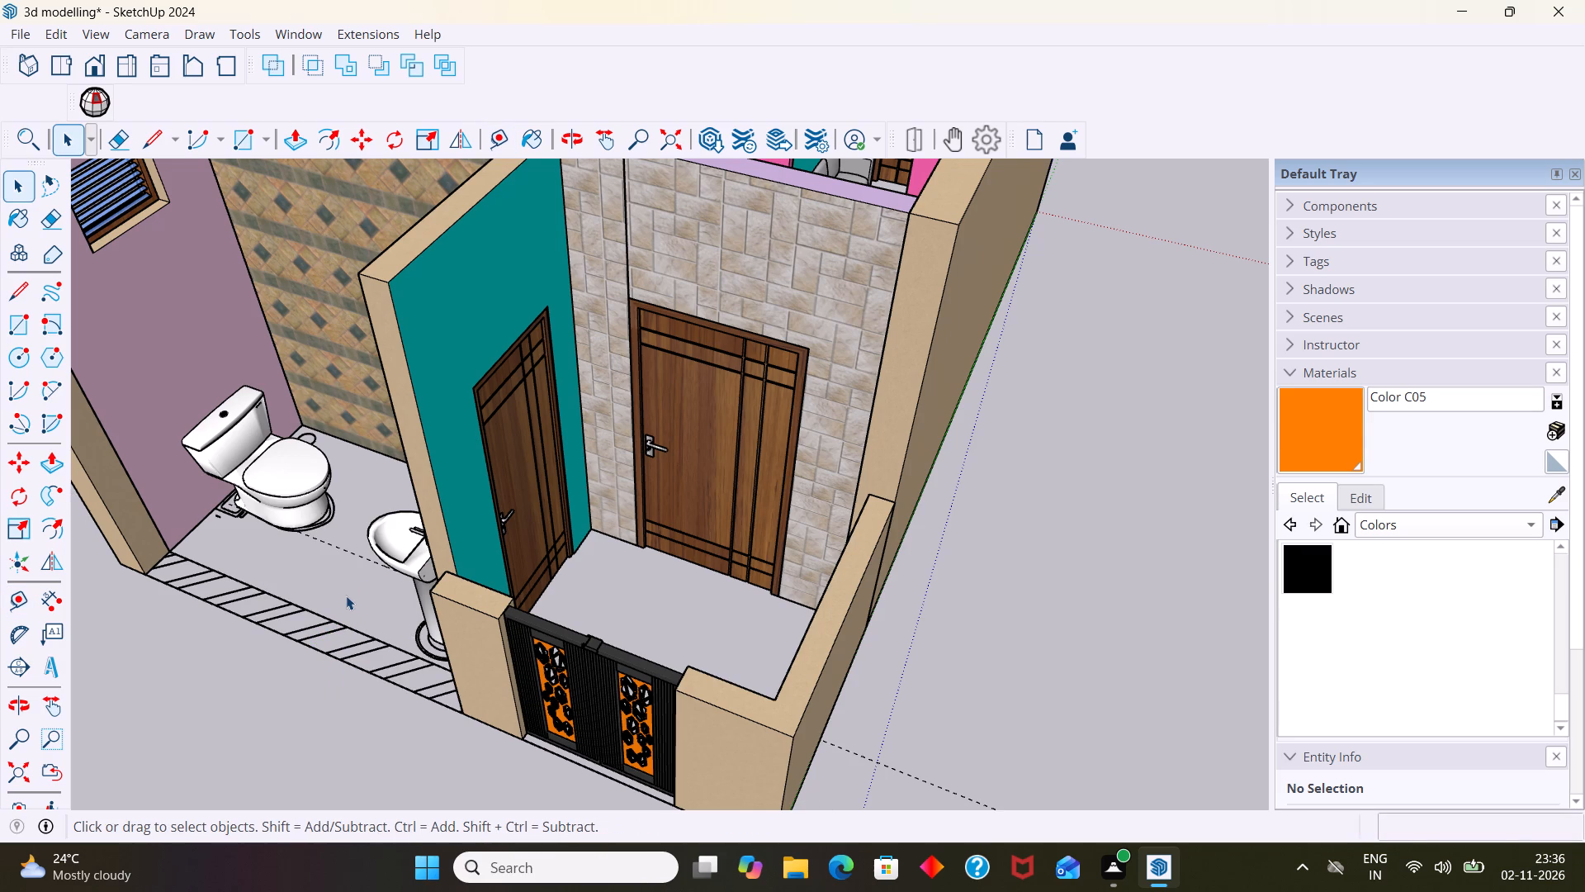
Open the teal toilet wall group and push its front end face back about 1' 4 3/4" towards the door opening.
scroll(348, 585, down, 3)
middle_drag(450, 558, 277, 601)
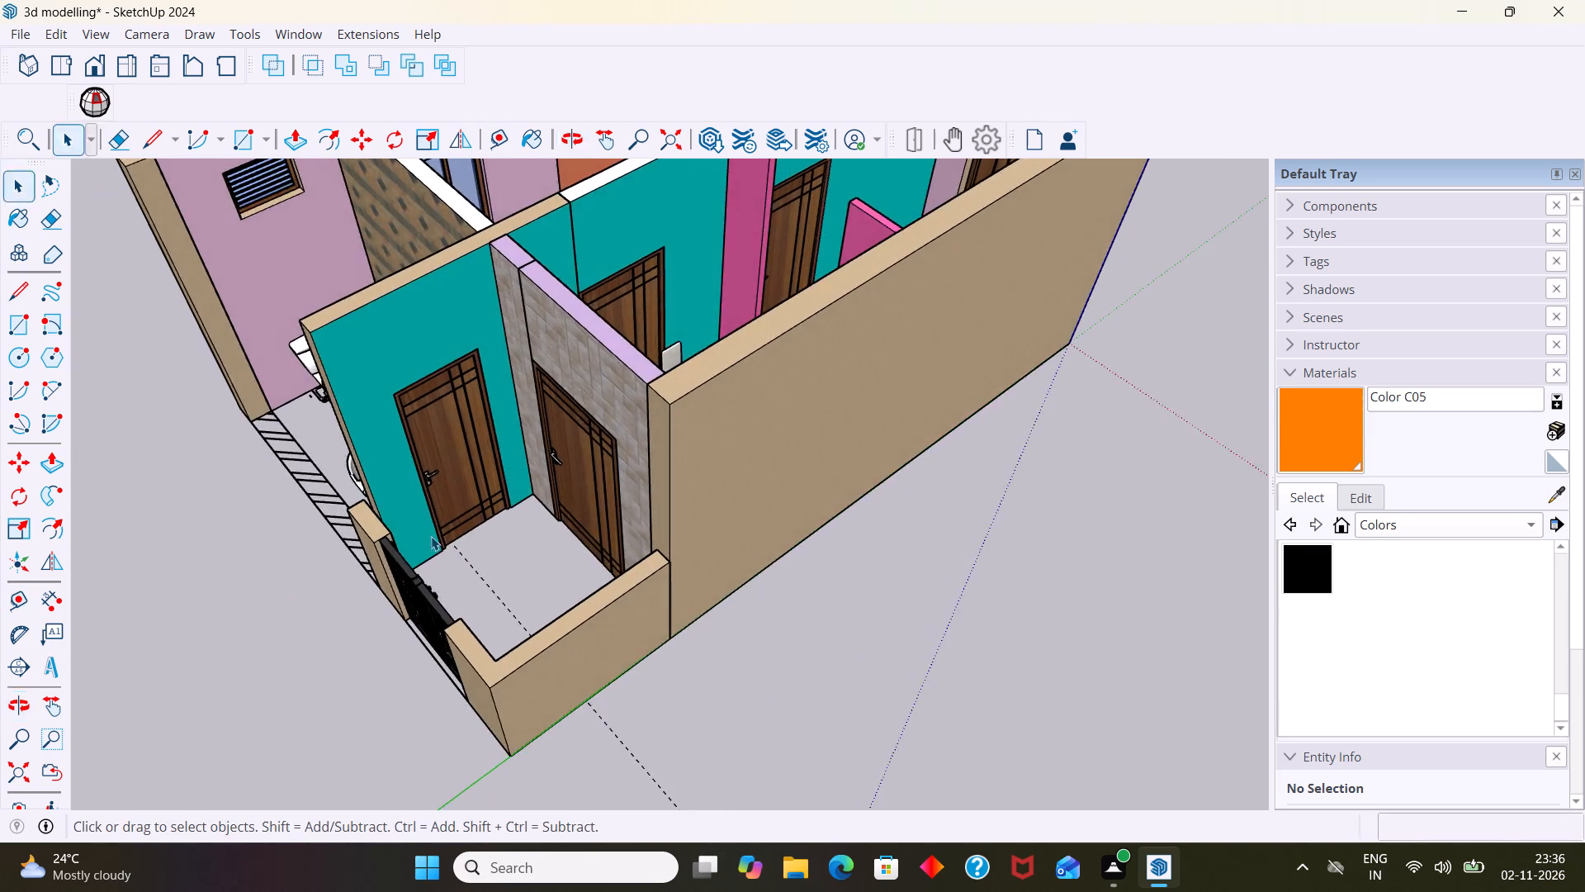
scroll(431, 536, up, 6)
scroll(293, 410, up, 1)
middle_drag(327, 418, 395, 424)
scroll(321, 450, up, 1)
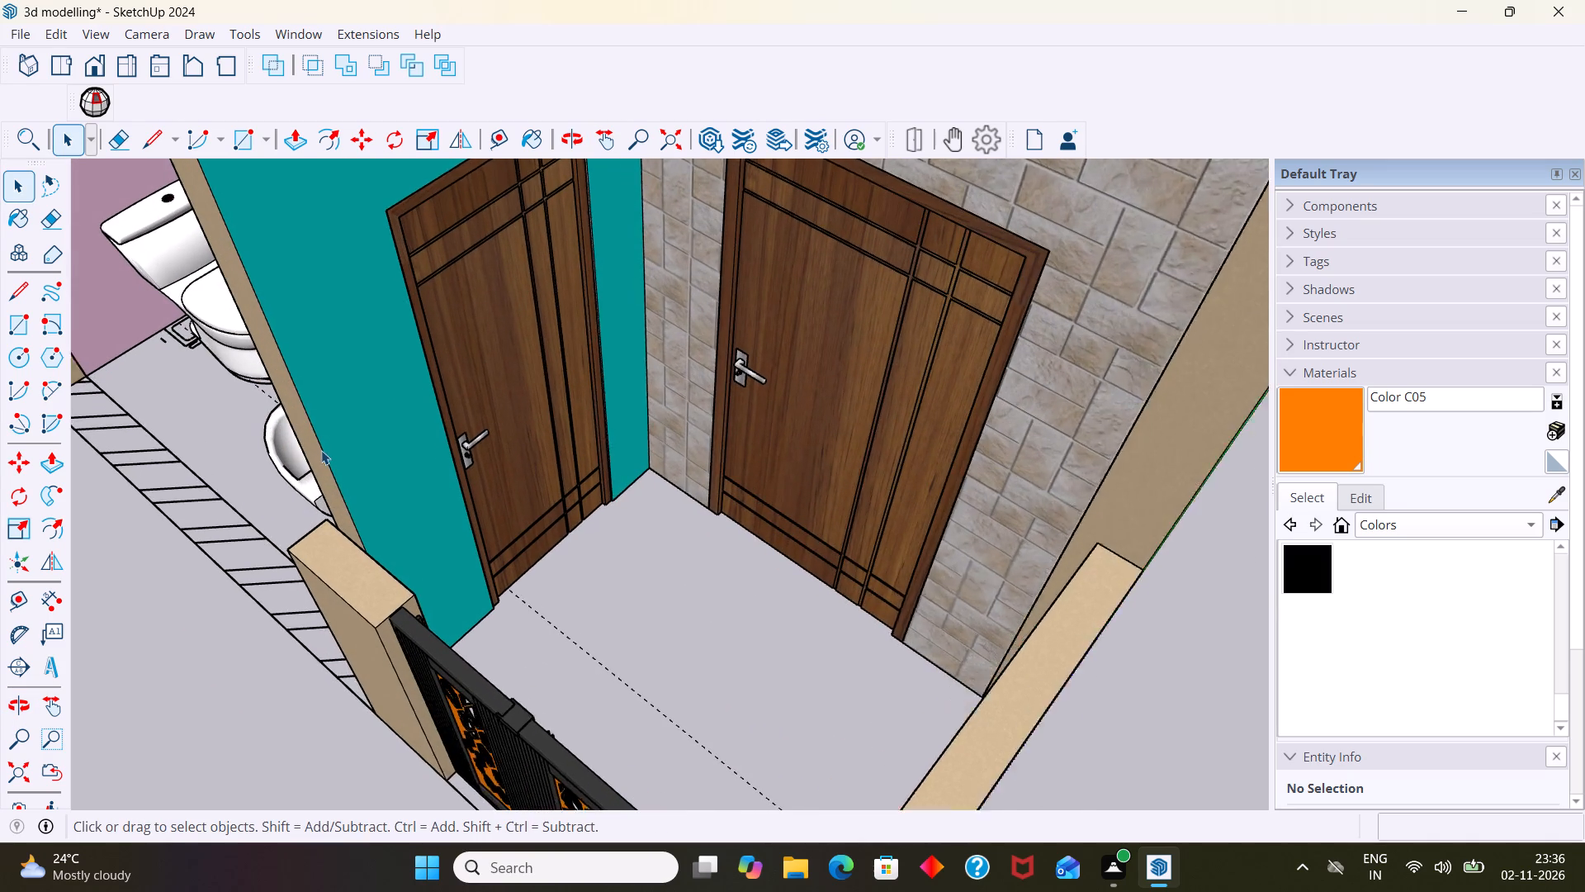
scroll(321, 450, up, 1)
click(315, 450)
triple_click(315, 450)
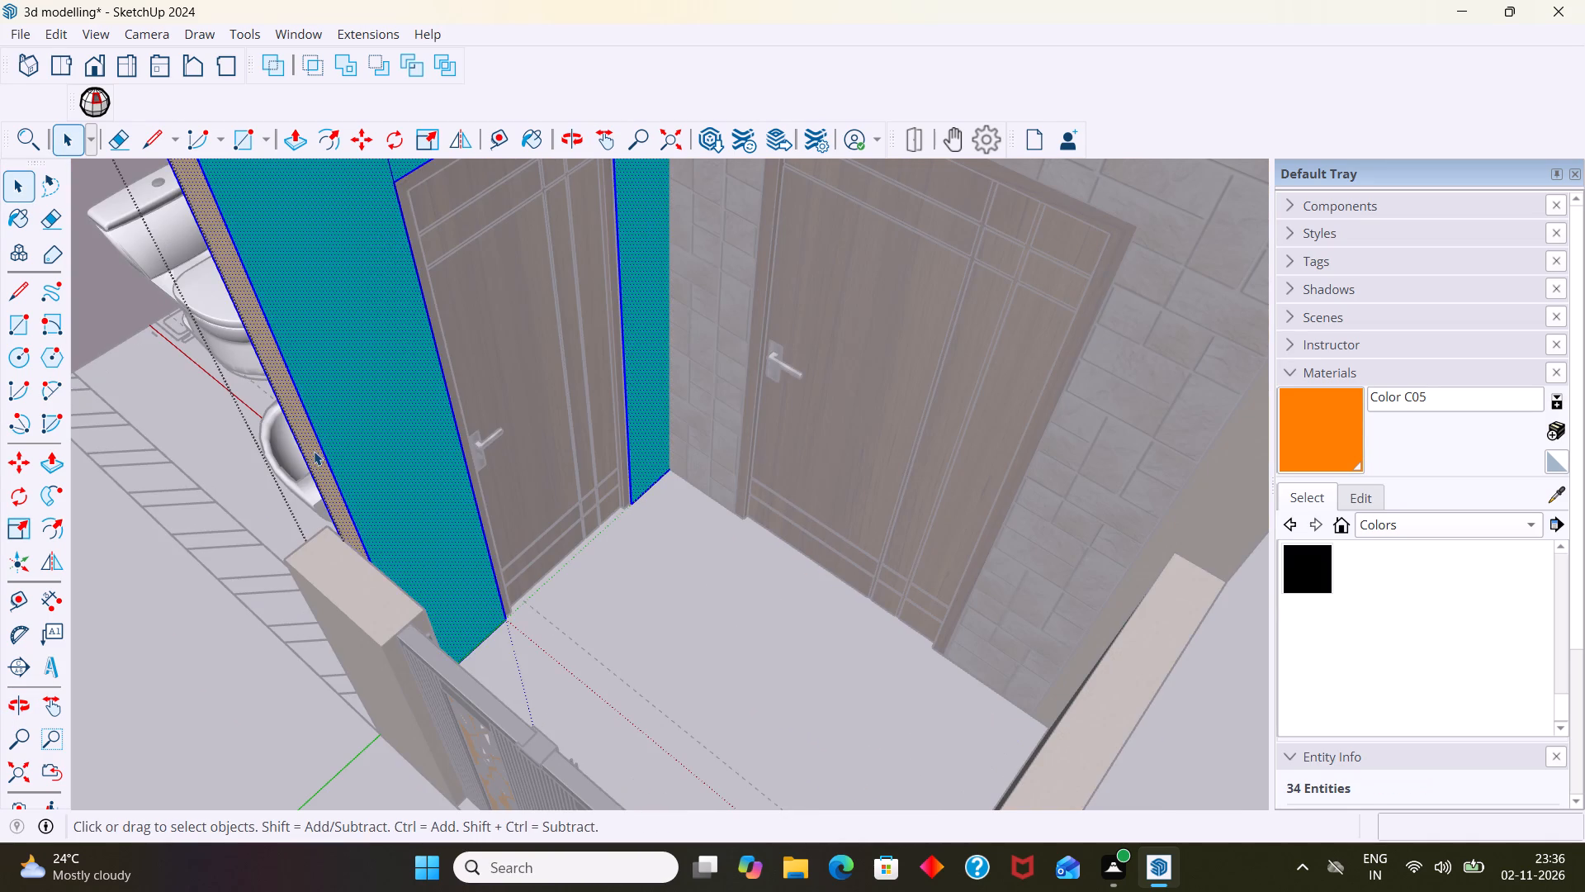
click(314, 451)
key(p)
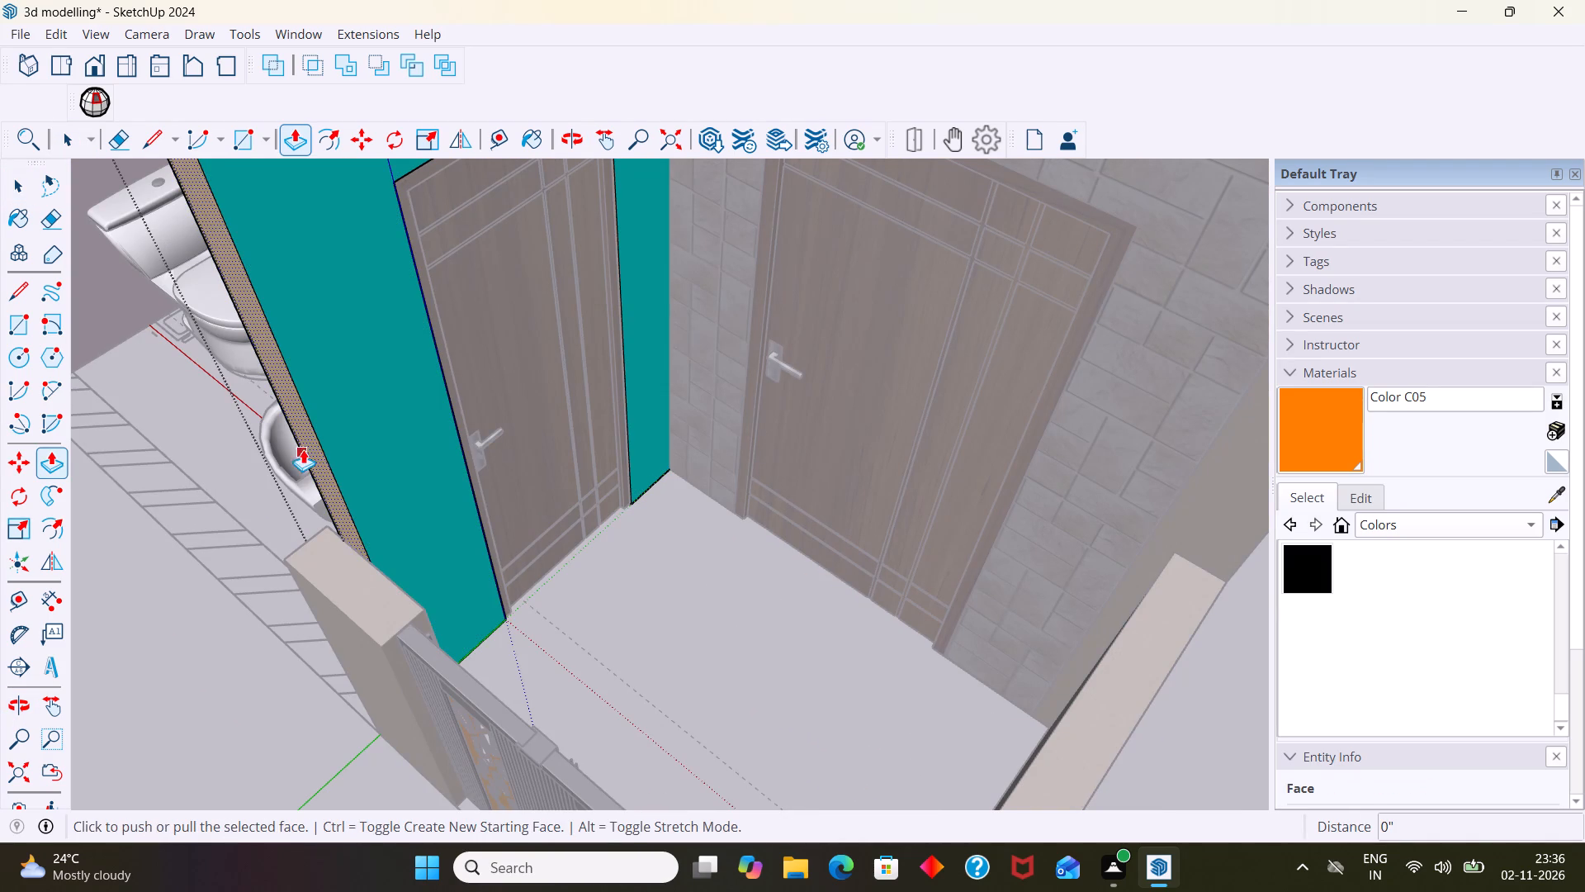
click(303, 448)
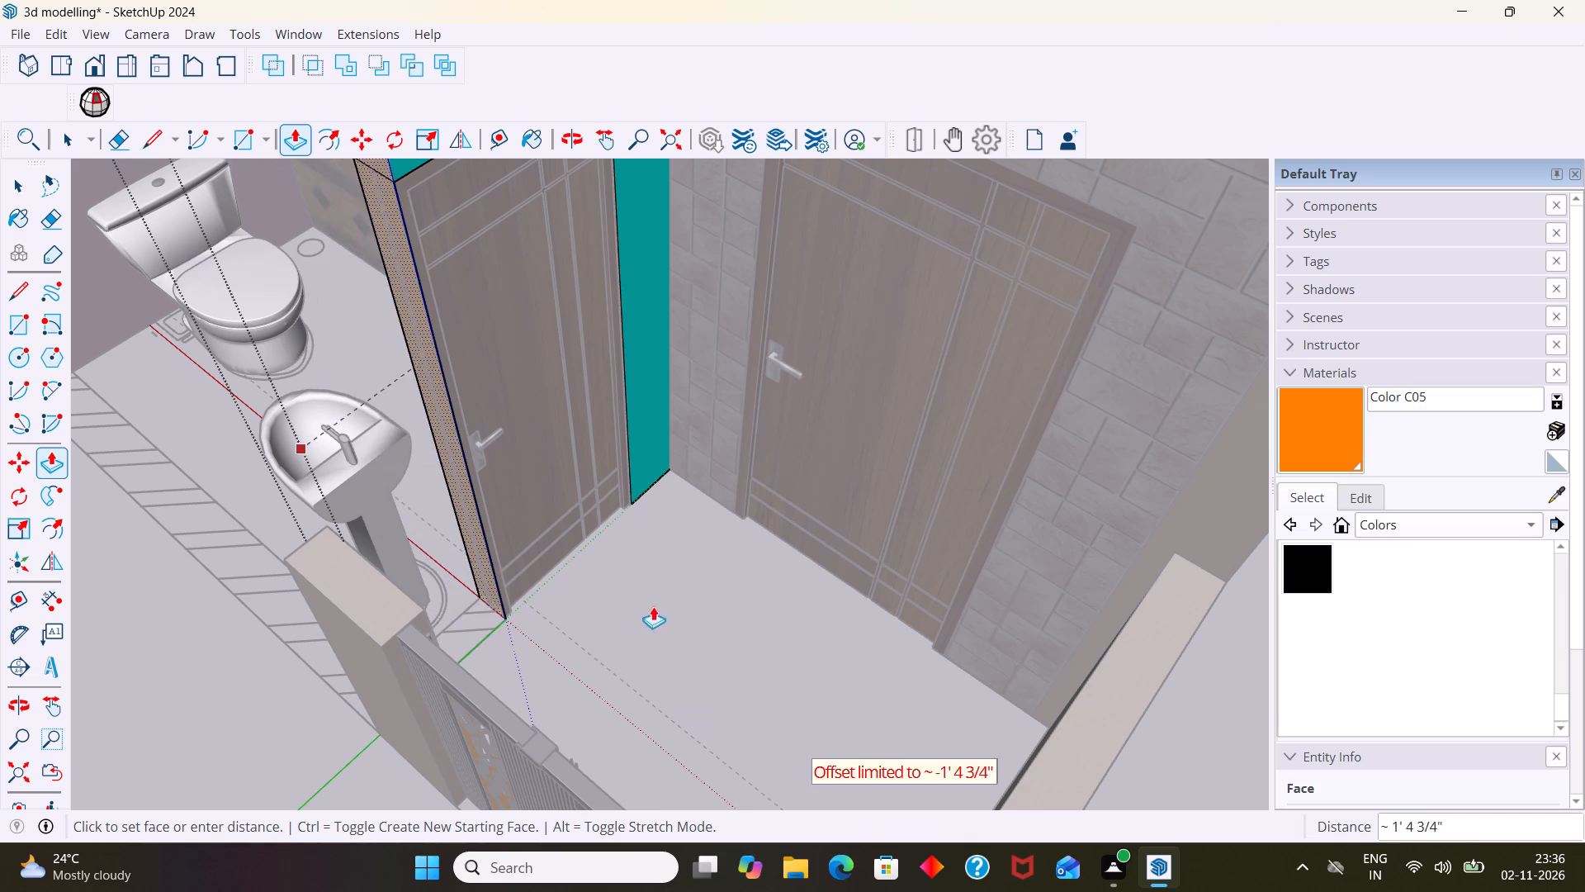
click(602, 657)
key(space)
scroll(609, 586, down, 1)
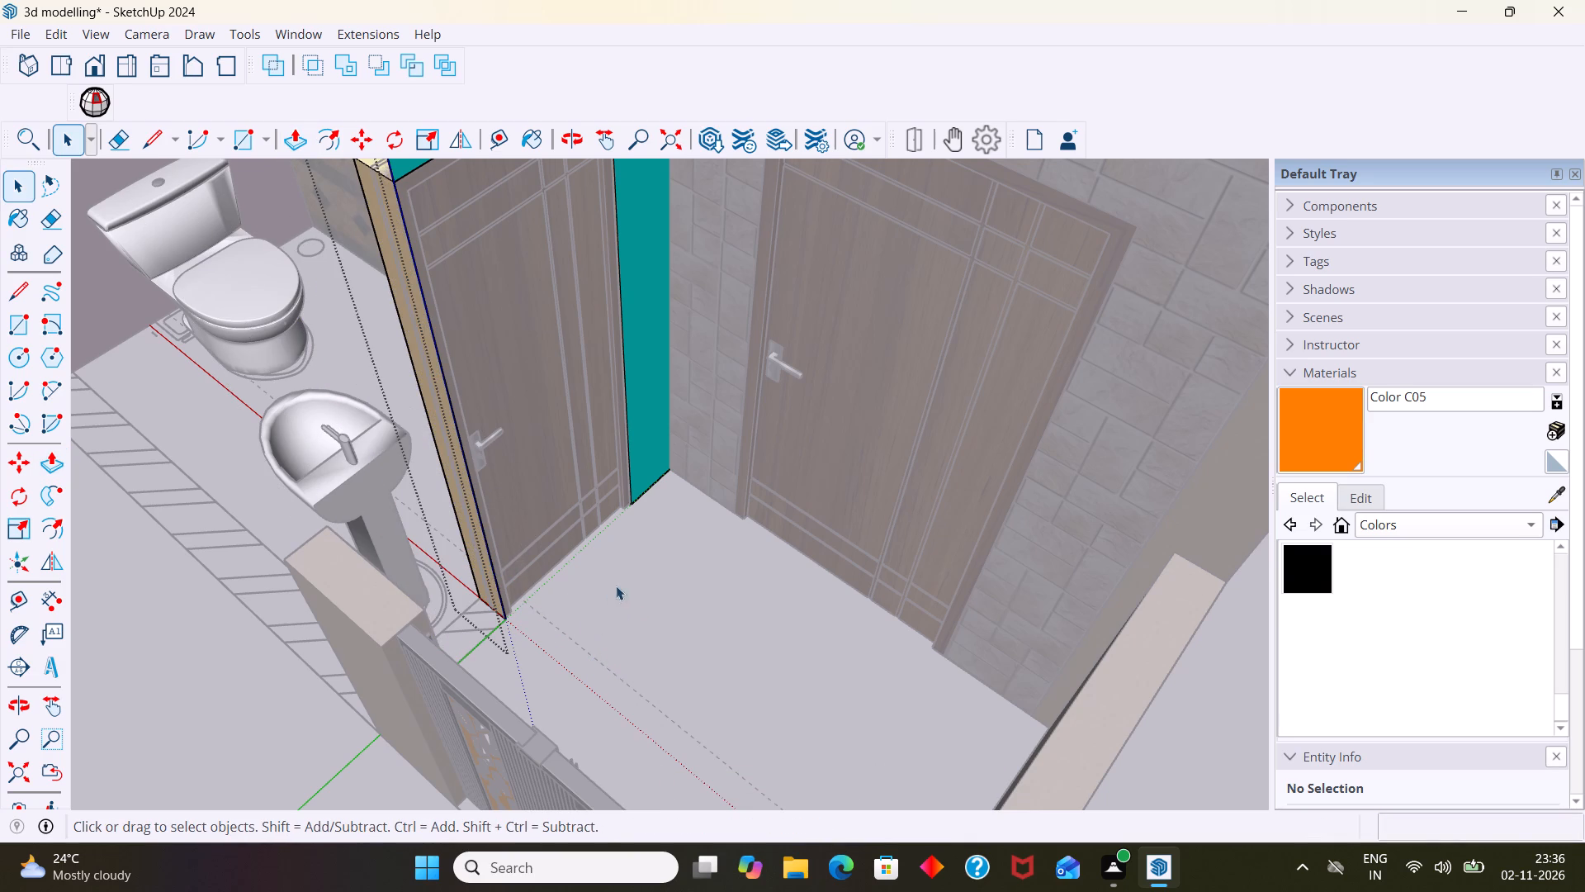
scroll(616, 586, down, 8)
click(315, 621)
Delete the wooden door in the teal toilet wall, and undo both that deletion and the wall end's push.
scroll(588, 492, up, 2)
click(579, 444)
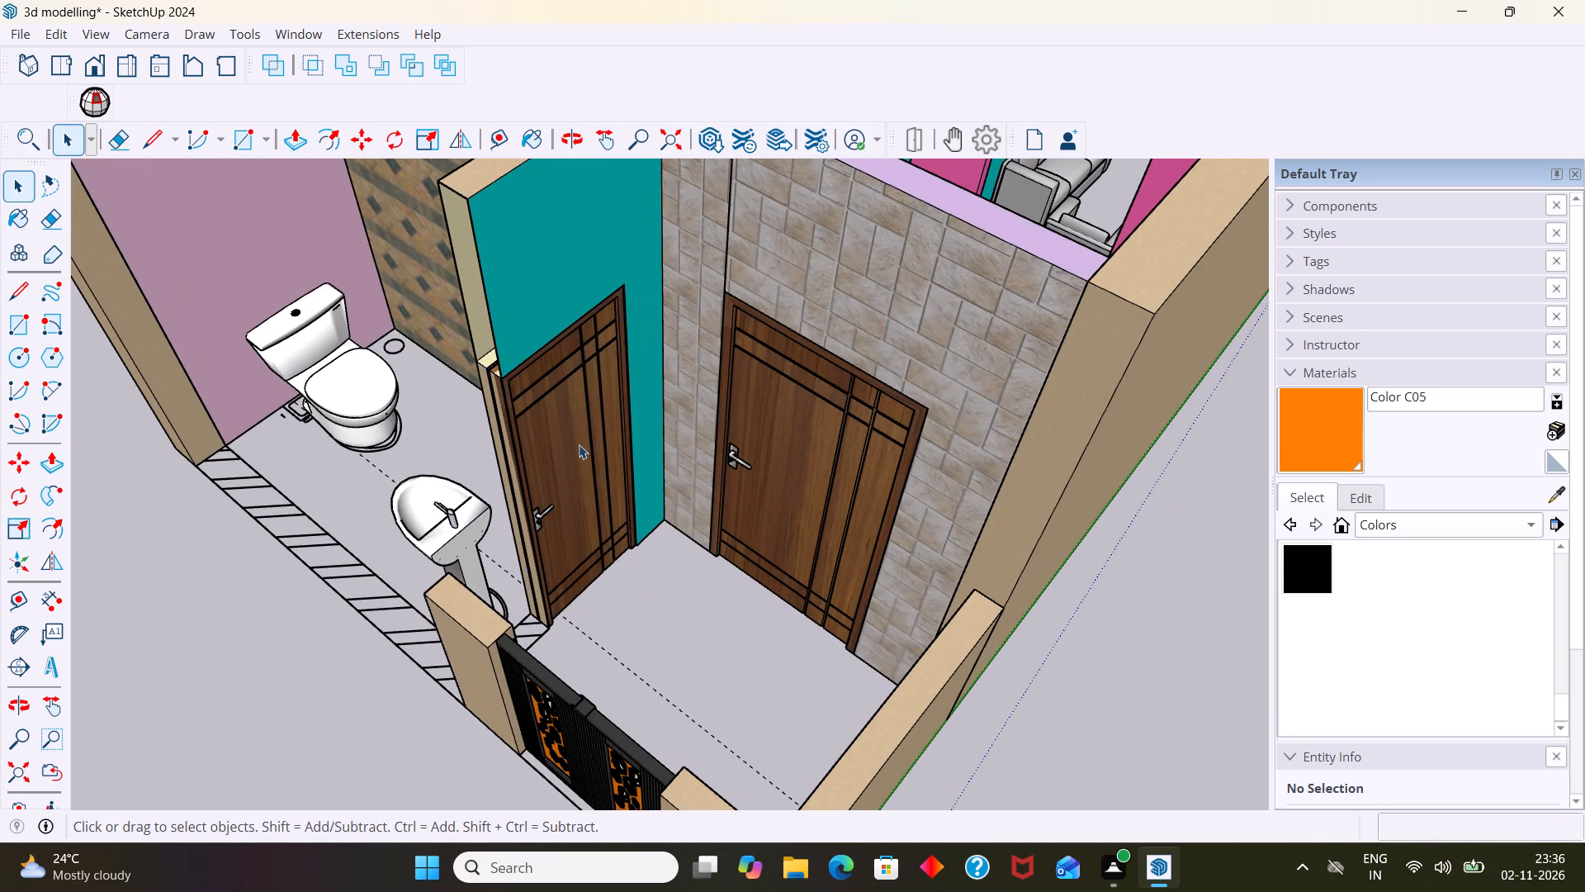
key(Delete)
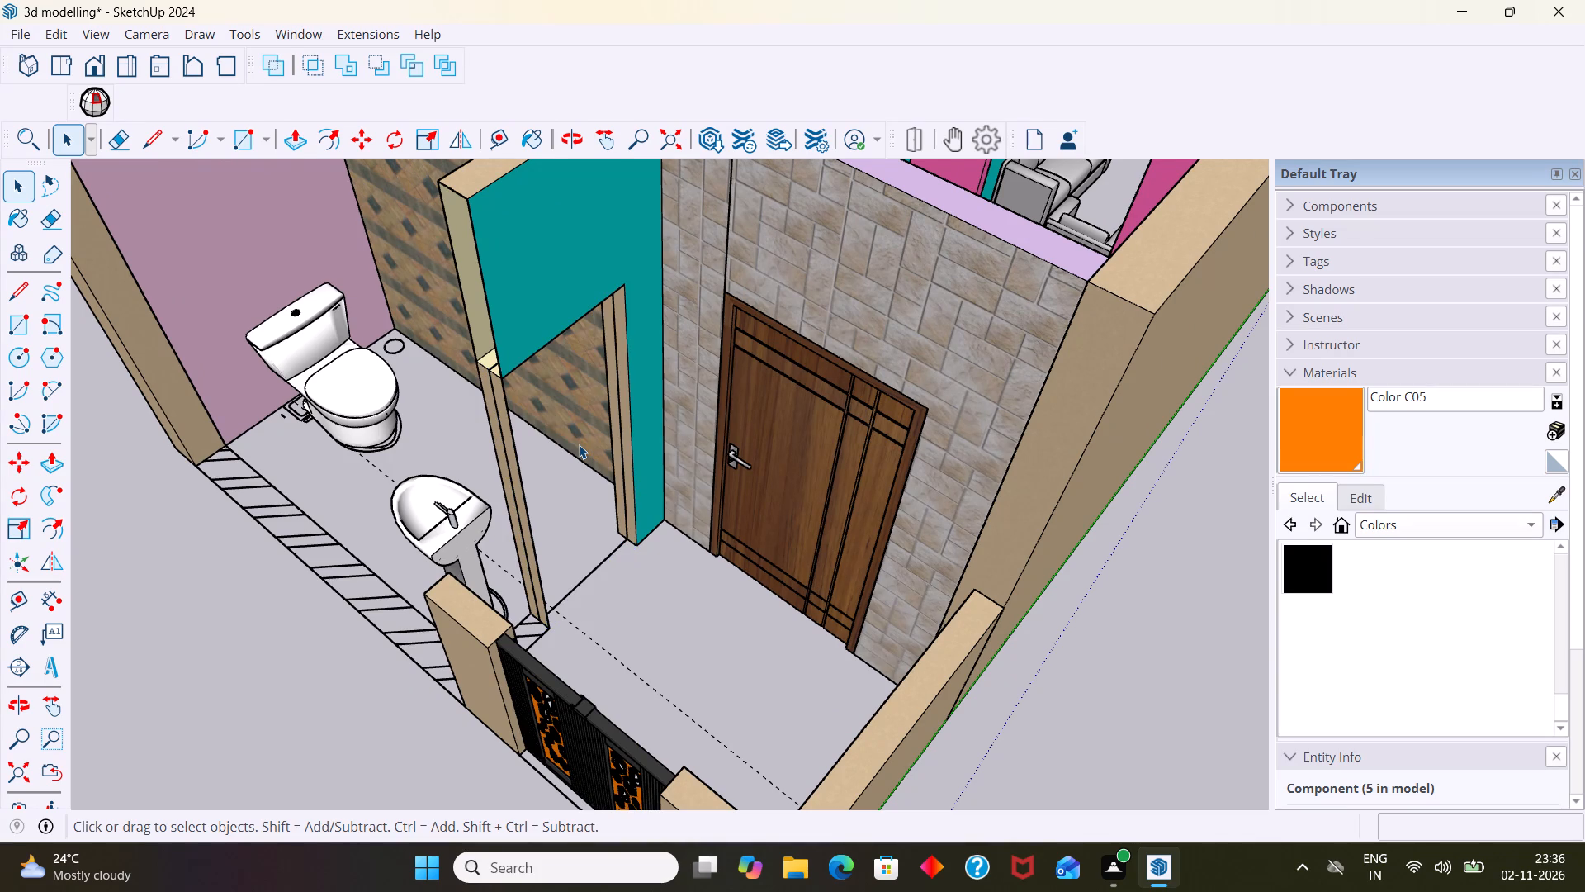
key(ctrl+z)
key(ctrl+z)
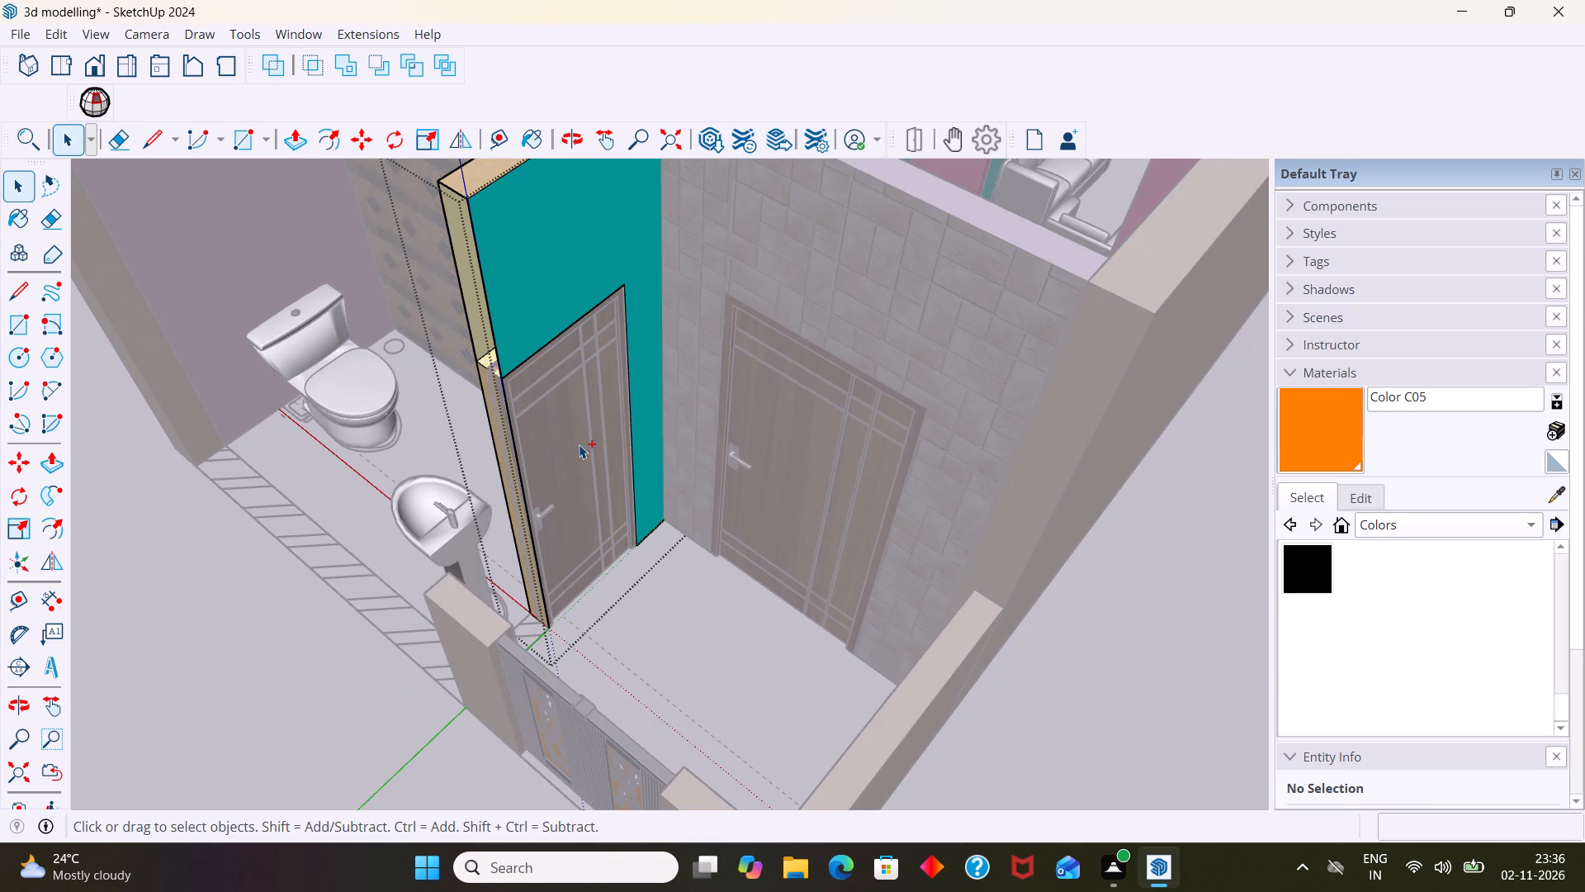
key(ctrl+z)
Delete the wooden door from the teal wall between the toilet and the front porch.
scroll(535, 460, down, 4)
click(563, 445)
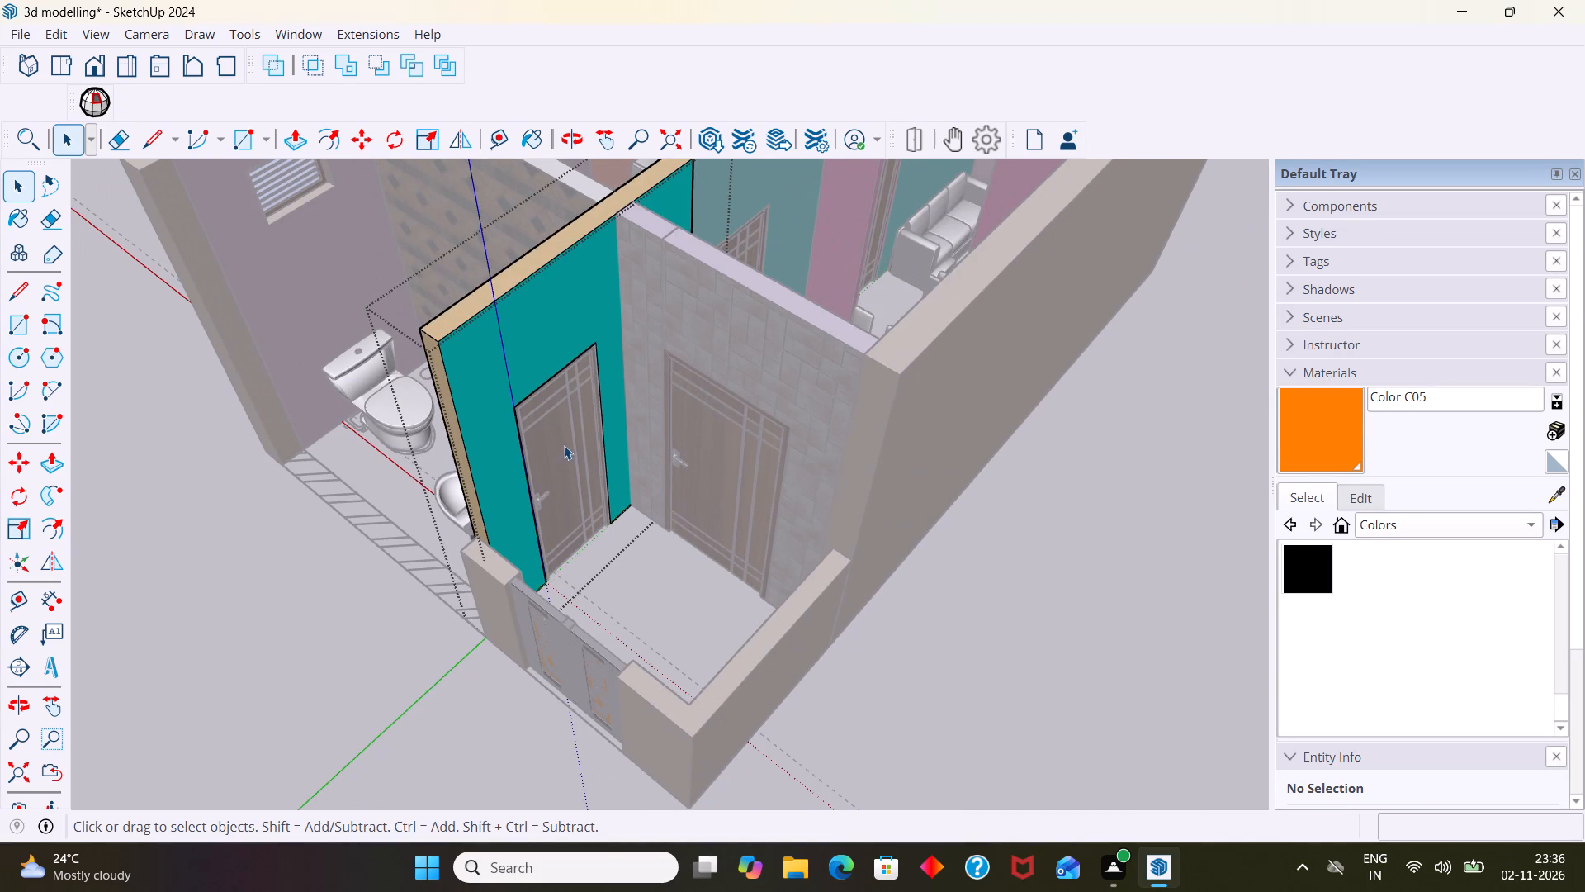
click(240, 603)
click(546, 464)
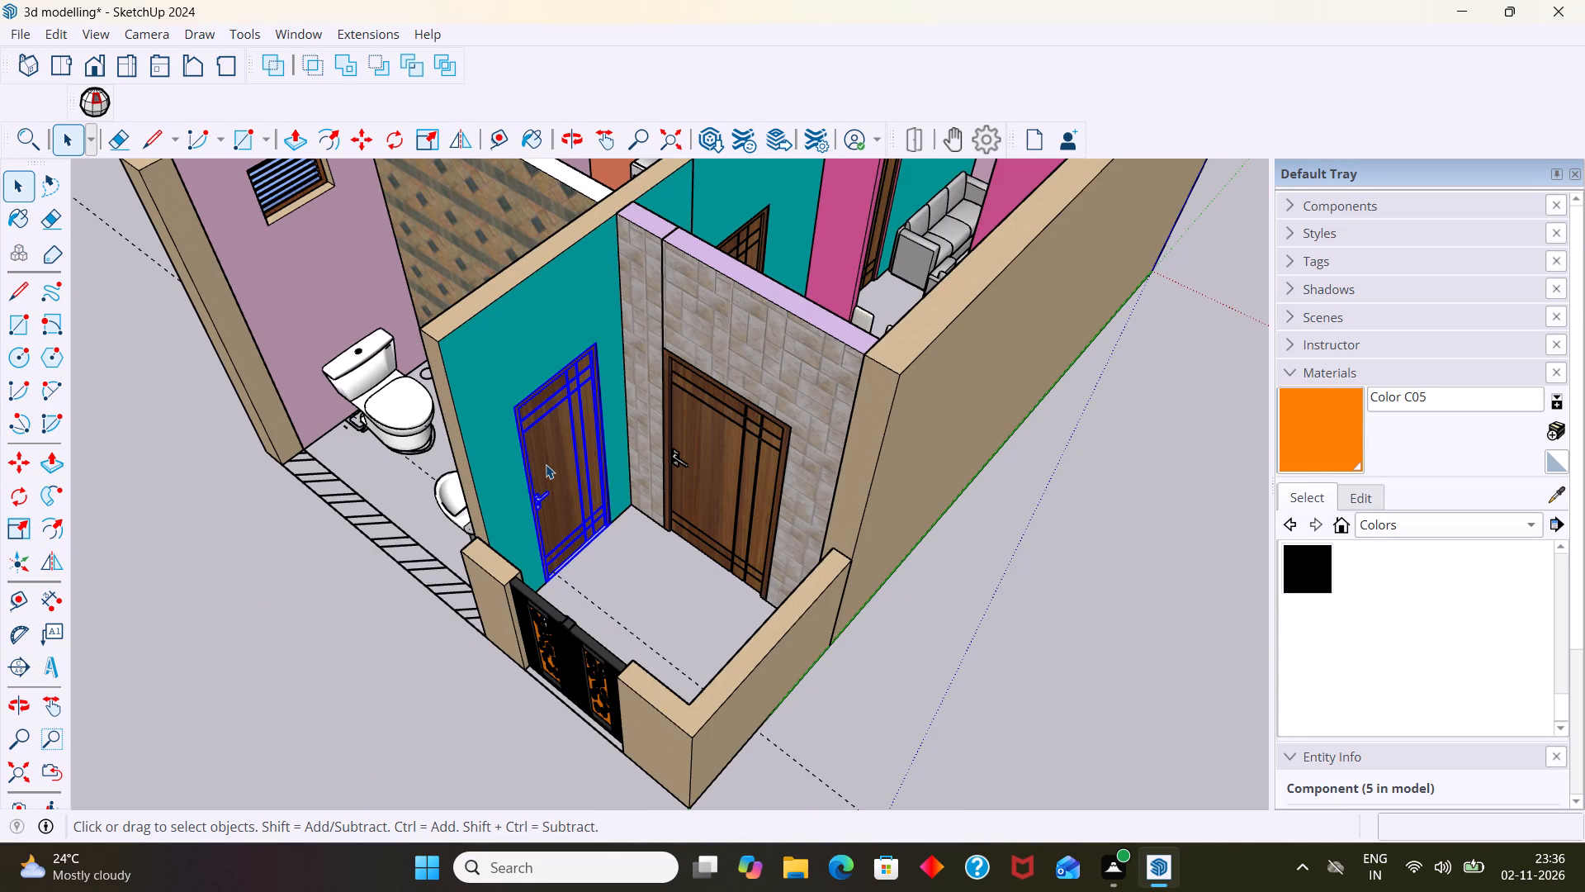
key(Delete)
Delete the vertical edge dividing the teal wall's door jamb on the side nearest the stone-clad wall.
middle_drag(499, 434, 679, 412)
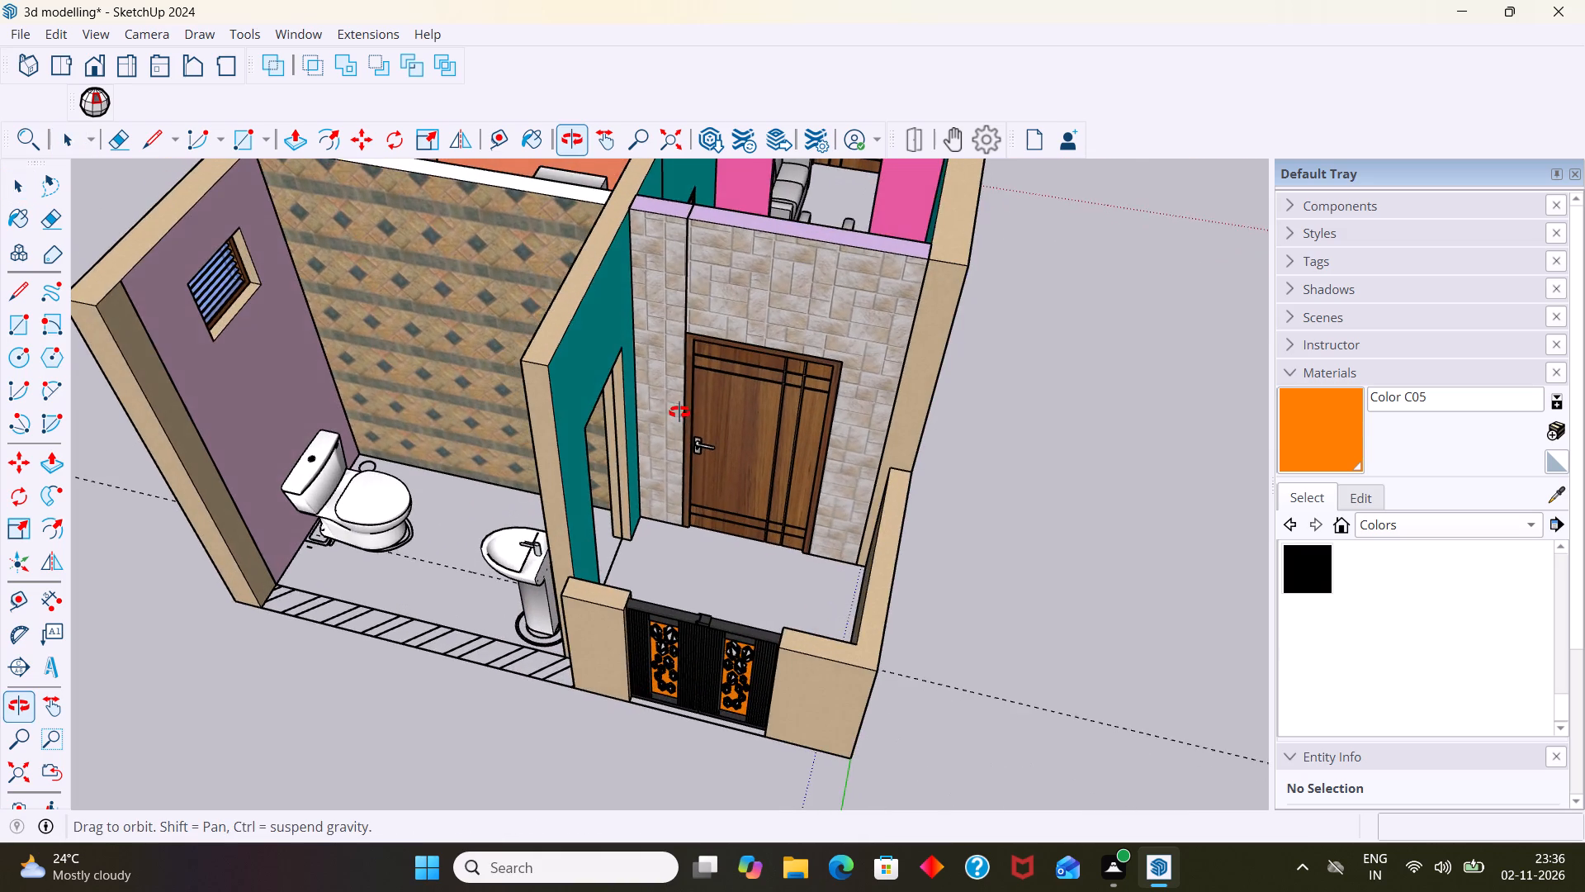
middle_drag(679, 412, 672, 411)
middle_drag(636, 400, 636, 145)
scroll(608, 300, up, 4)
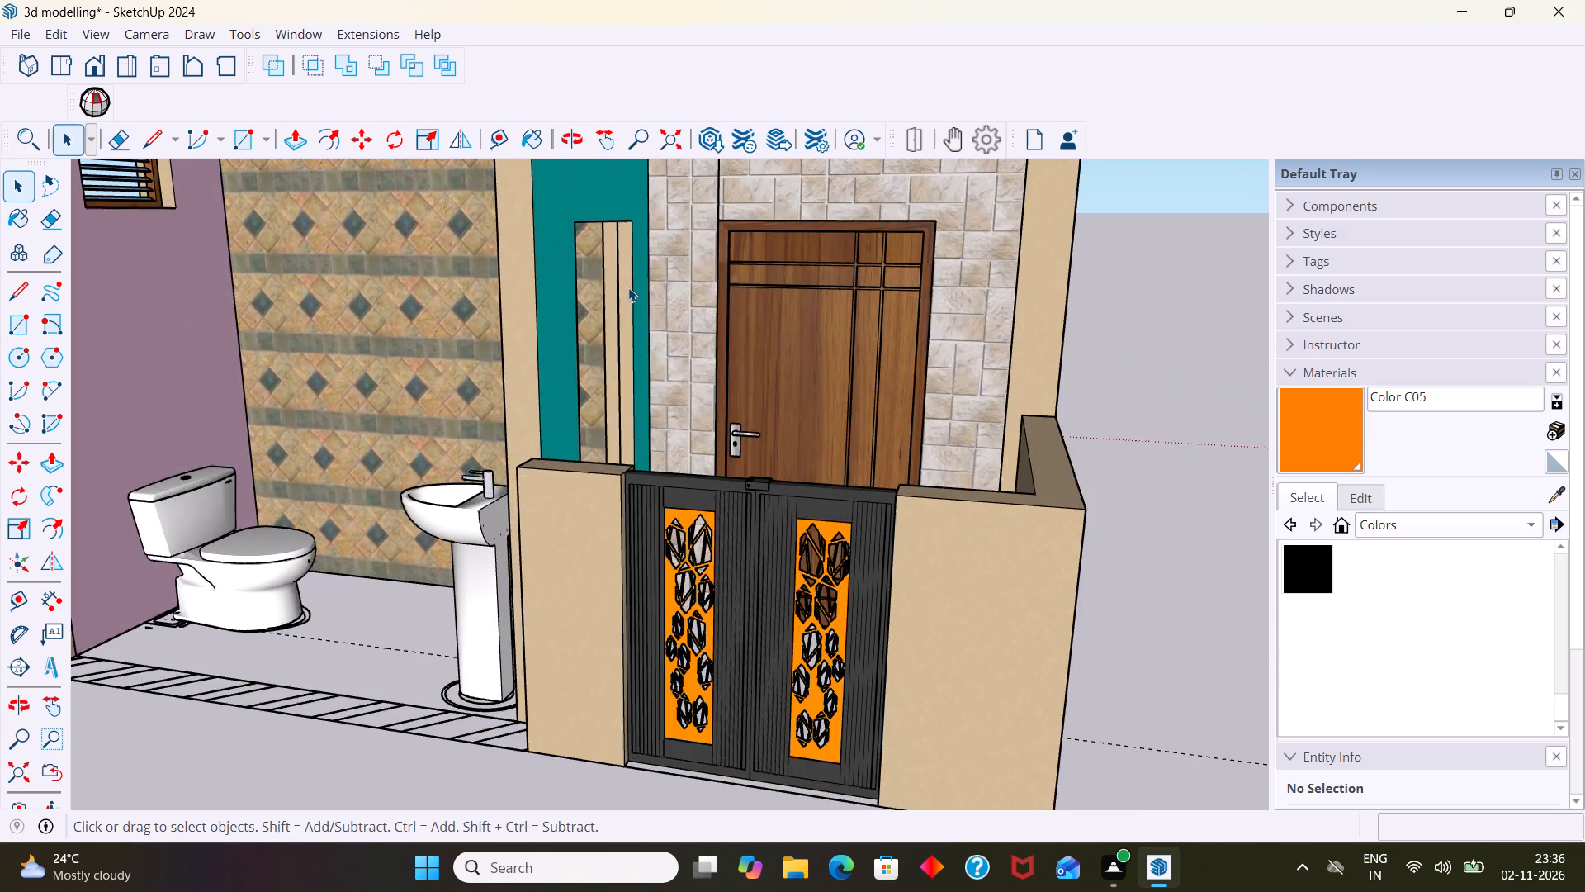
middle_drag(637, 270, 626, 378)
scroll(616, 378, up, 3)
click(608, 386)
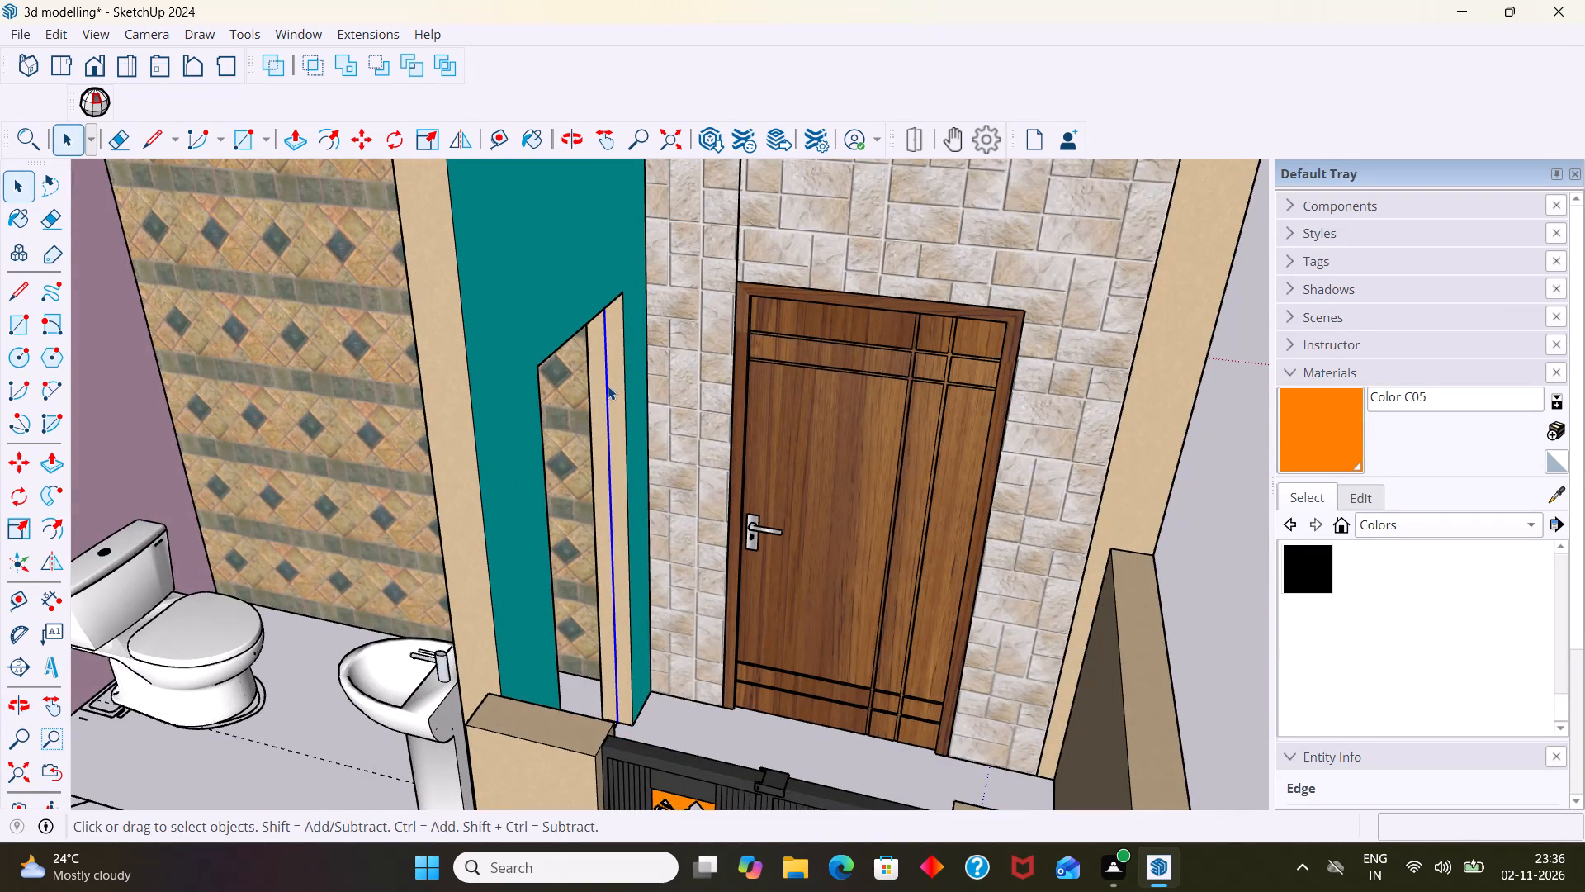
key(Delete)
Delete the vertical edge dividing the opposite door jamb, on the side nearest the front gate.
scroll(604, 387, down, 3)
middle_drag(573, 393, 331, 370)
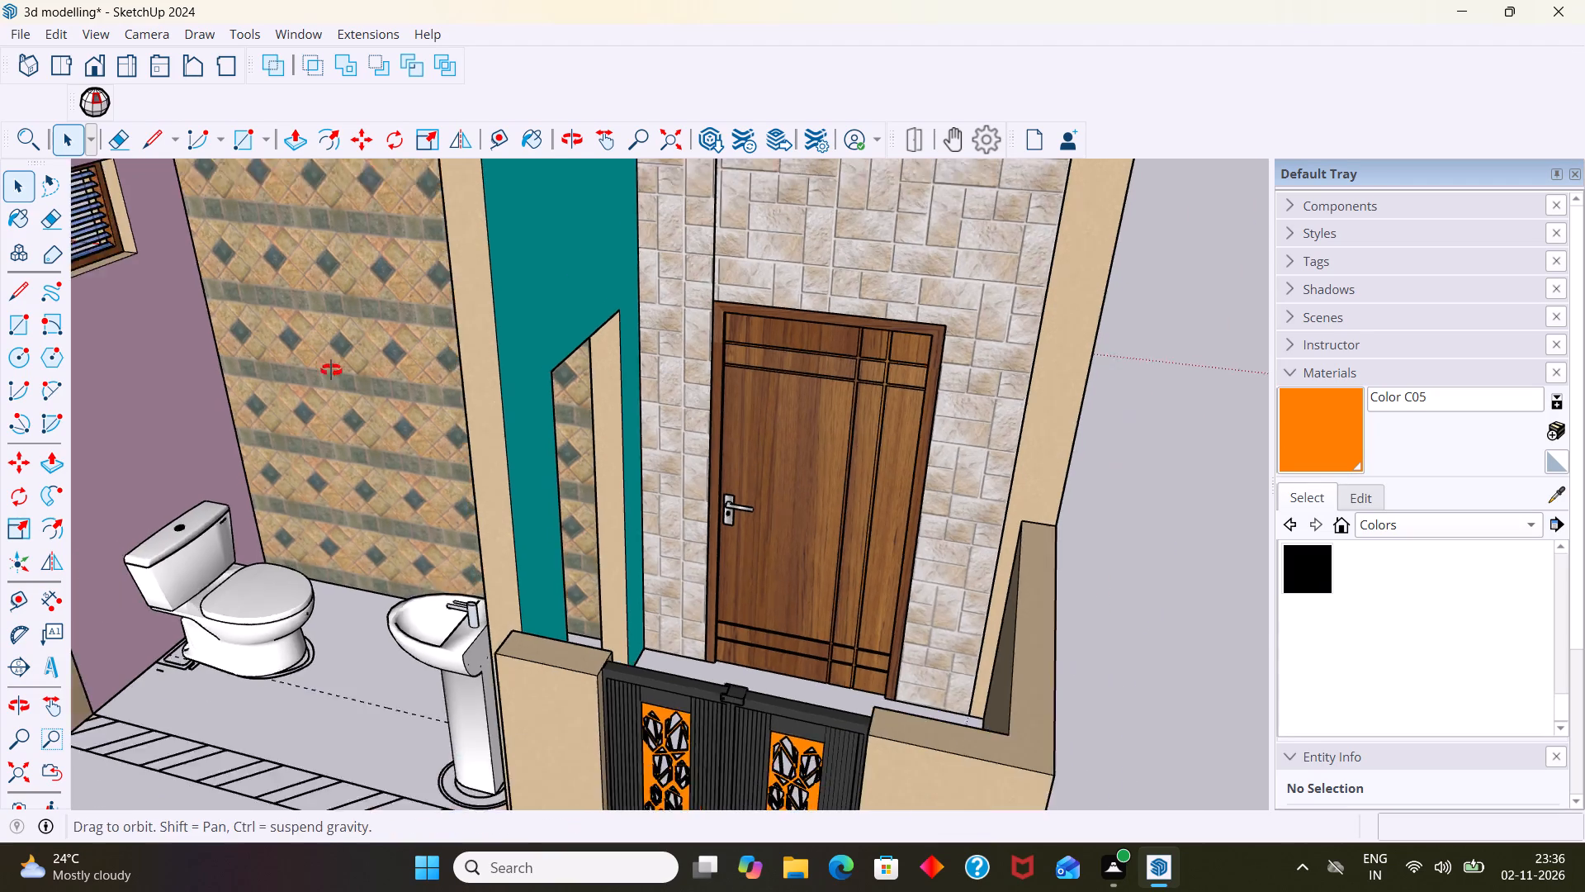
middle_drag(331, 370, 150, 382)
scroll(294, 377, up, 2)
middle_drag(295, 383, 223, 423)
scroll(265, 417, up, 4)
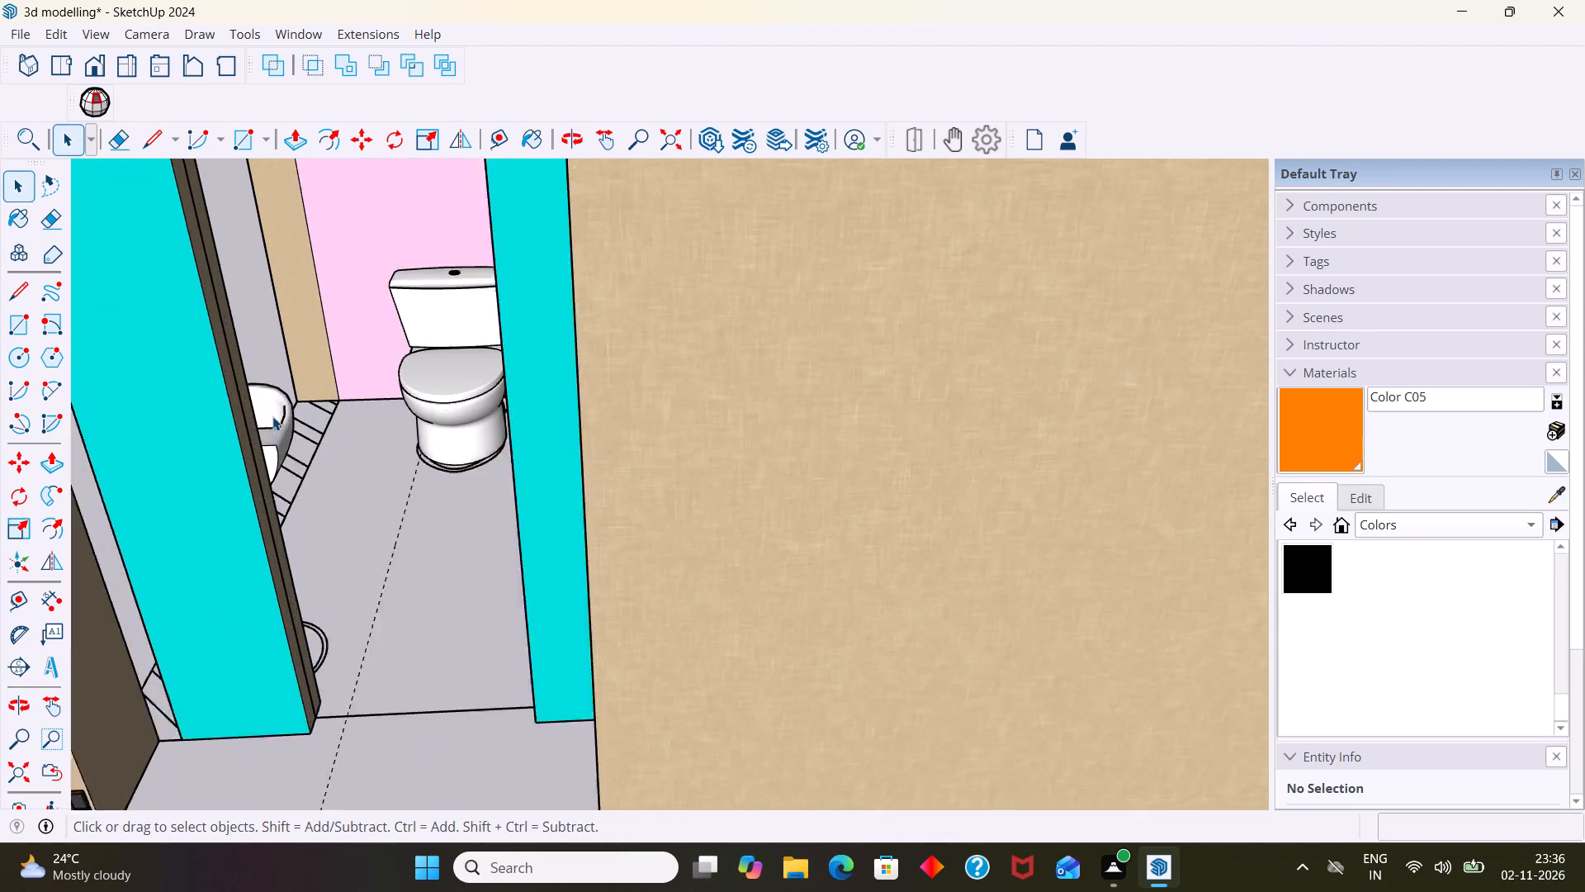
scroll(272, 416, up, 7)
click(246, 444)
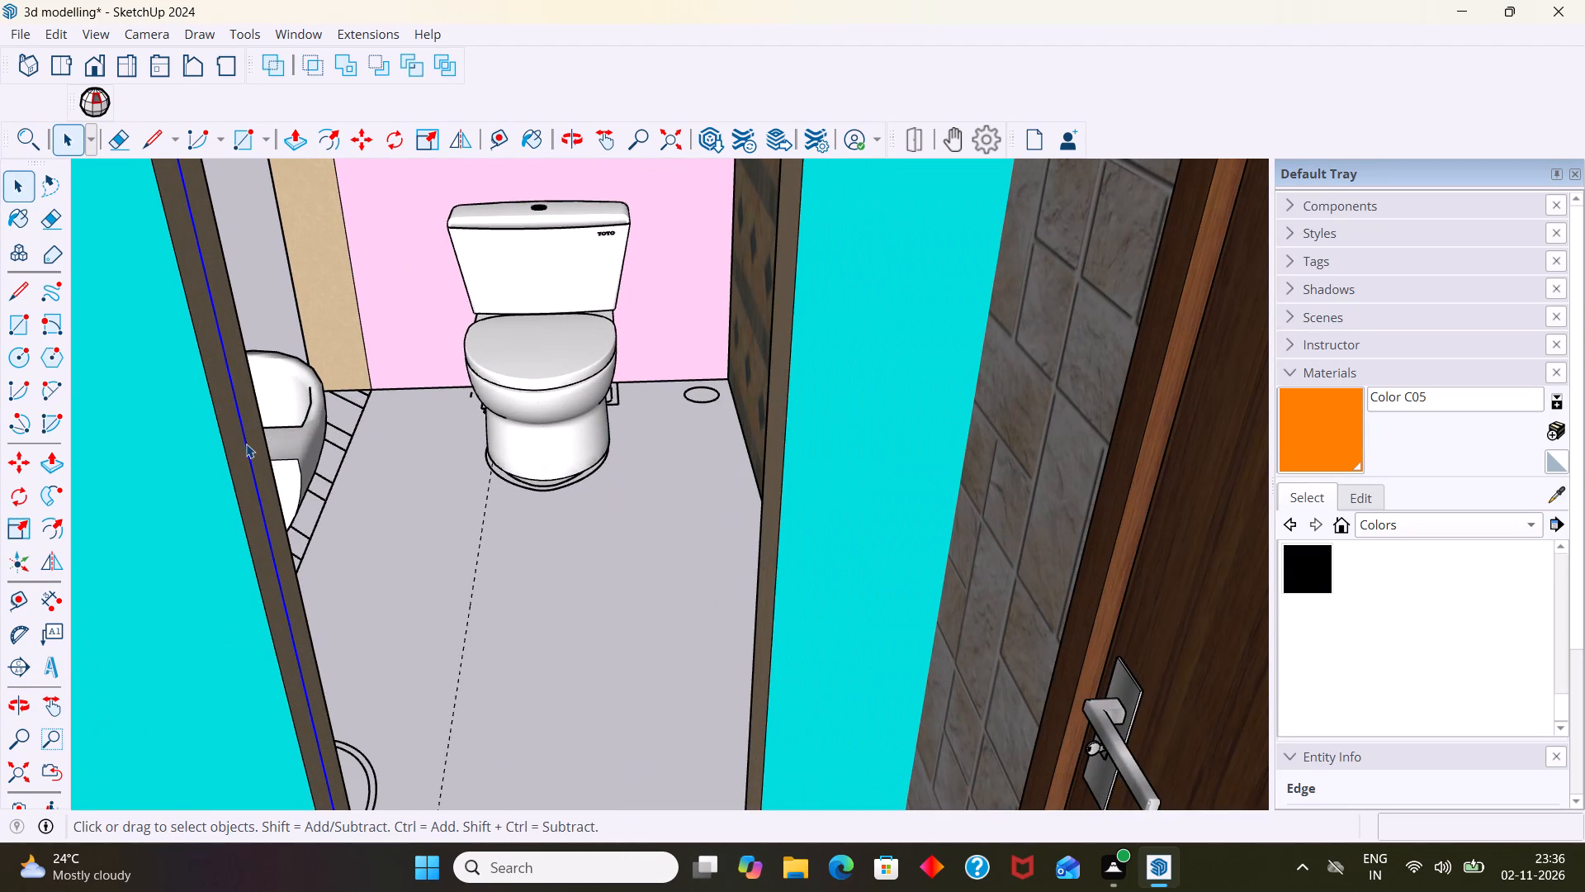
key(Delete)
Push the teal wall's front end face back 1' 9" to the guide line with the Joint Push Pull tool.
scroll(266, 456, down, 10)
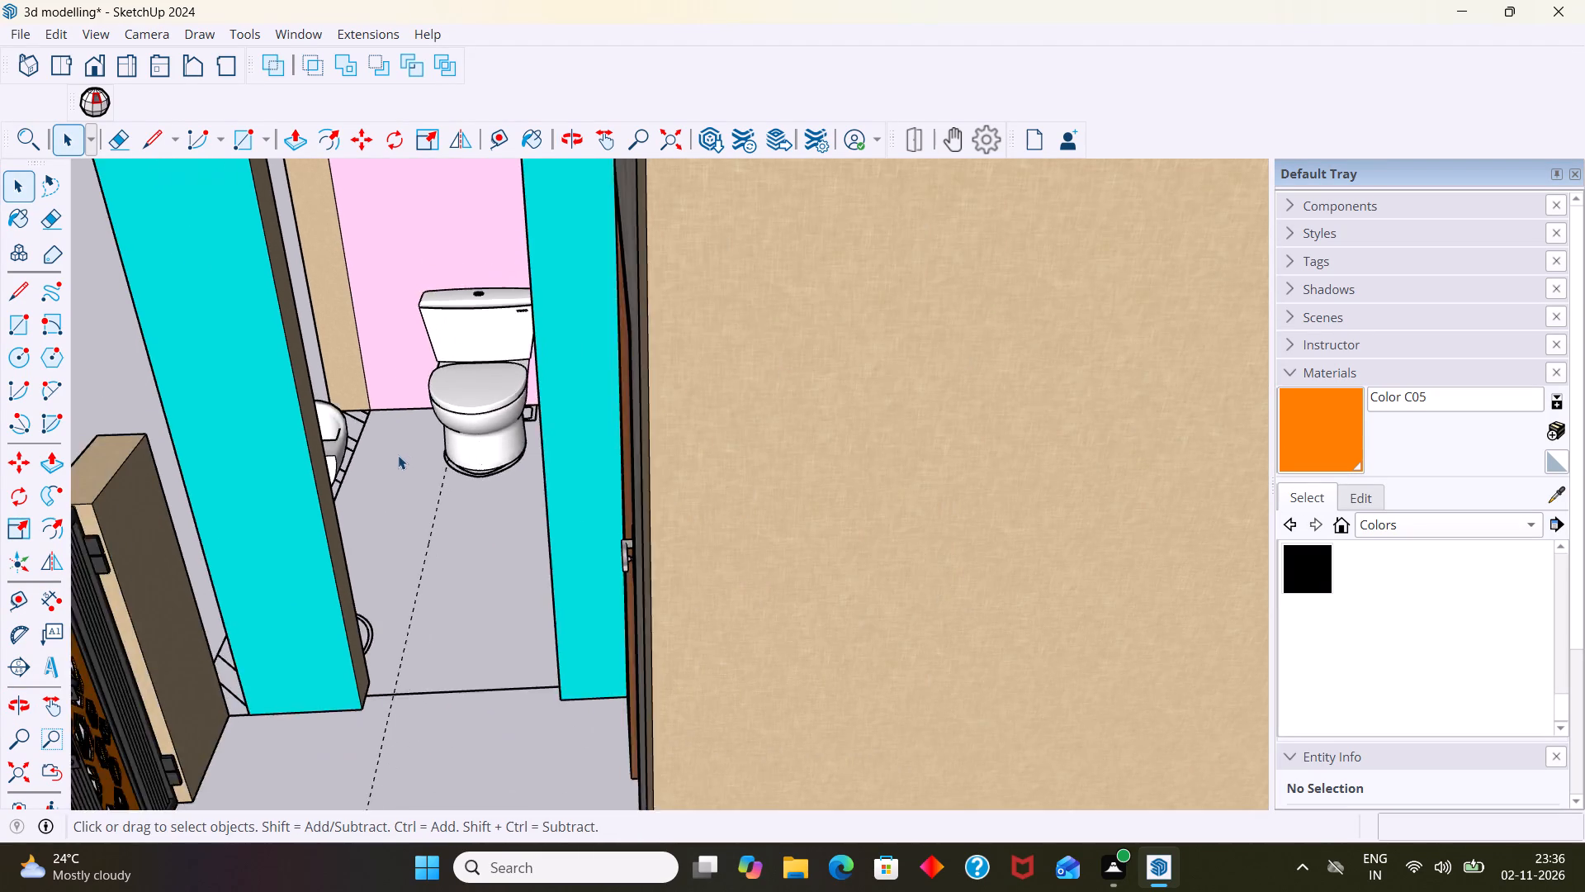
scroll(398, 455, down, 3)
middle_drag(384, 460, 821, 477)
scroll(452, 509, down, 5)
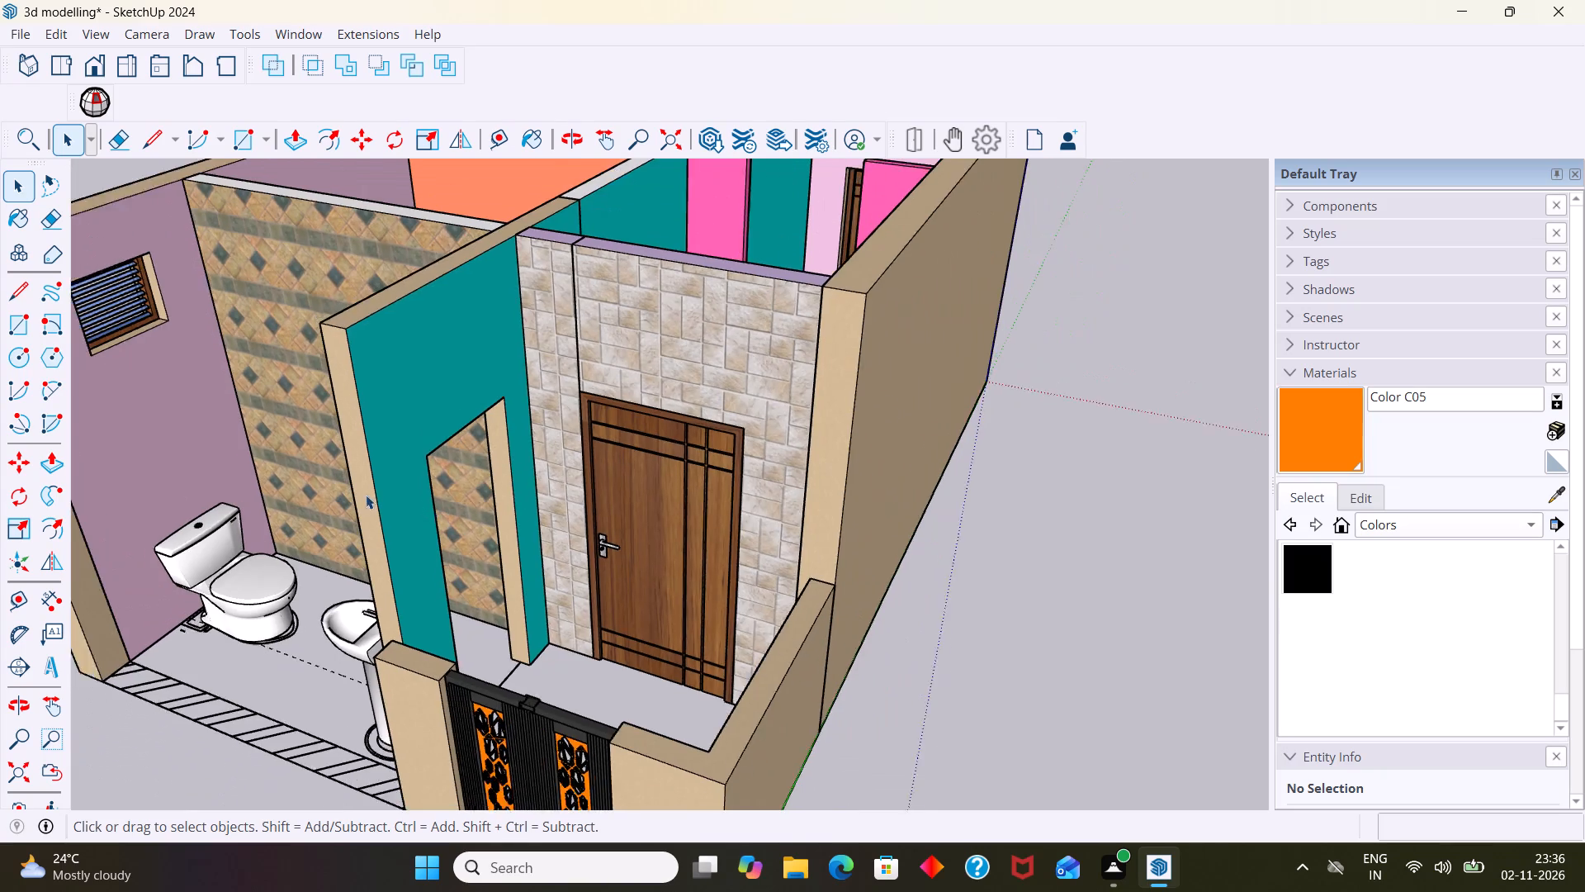
scroll(366, 495, down, 4)
middle_drag(395, 483, 309, 614)
scroll(293, 563, up, 5)
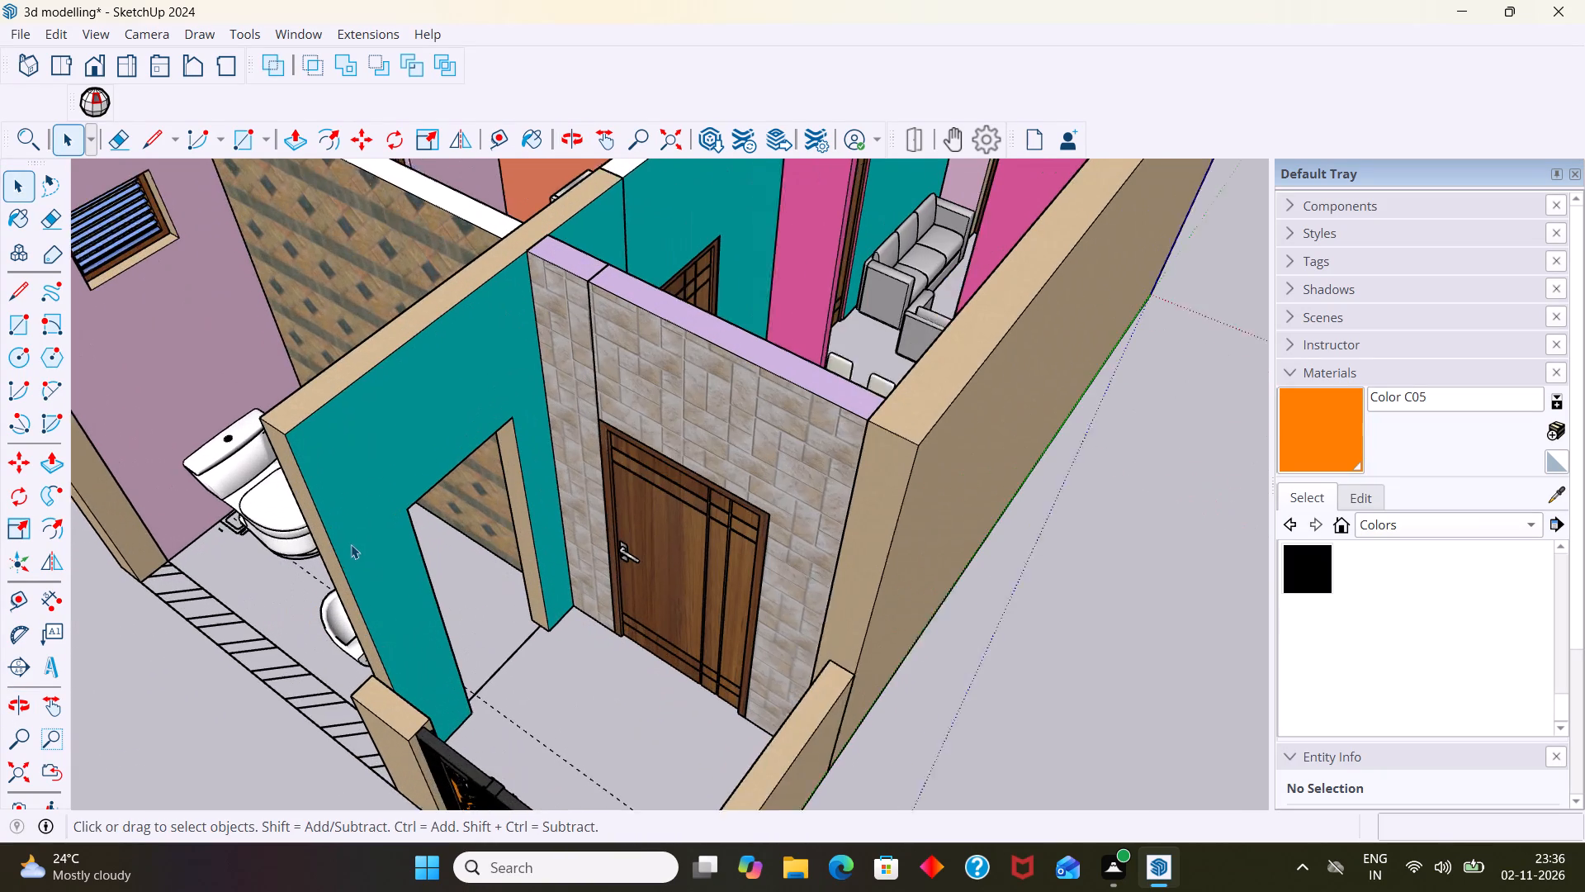
scroll(351, 544, up, 4)
middle_drag(327, 537, 414, 517)
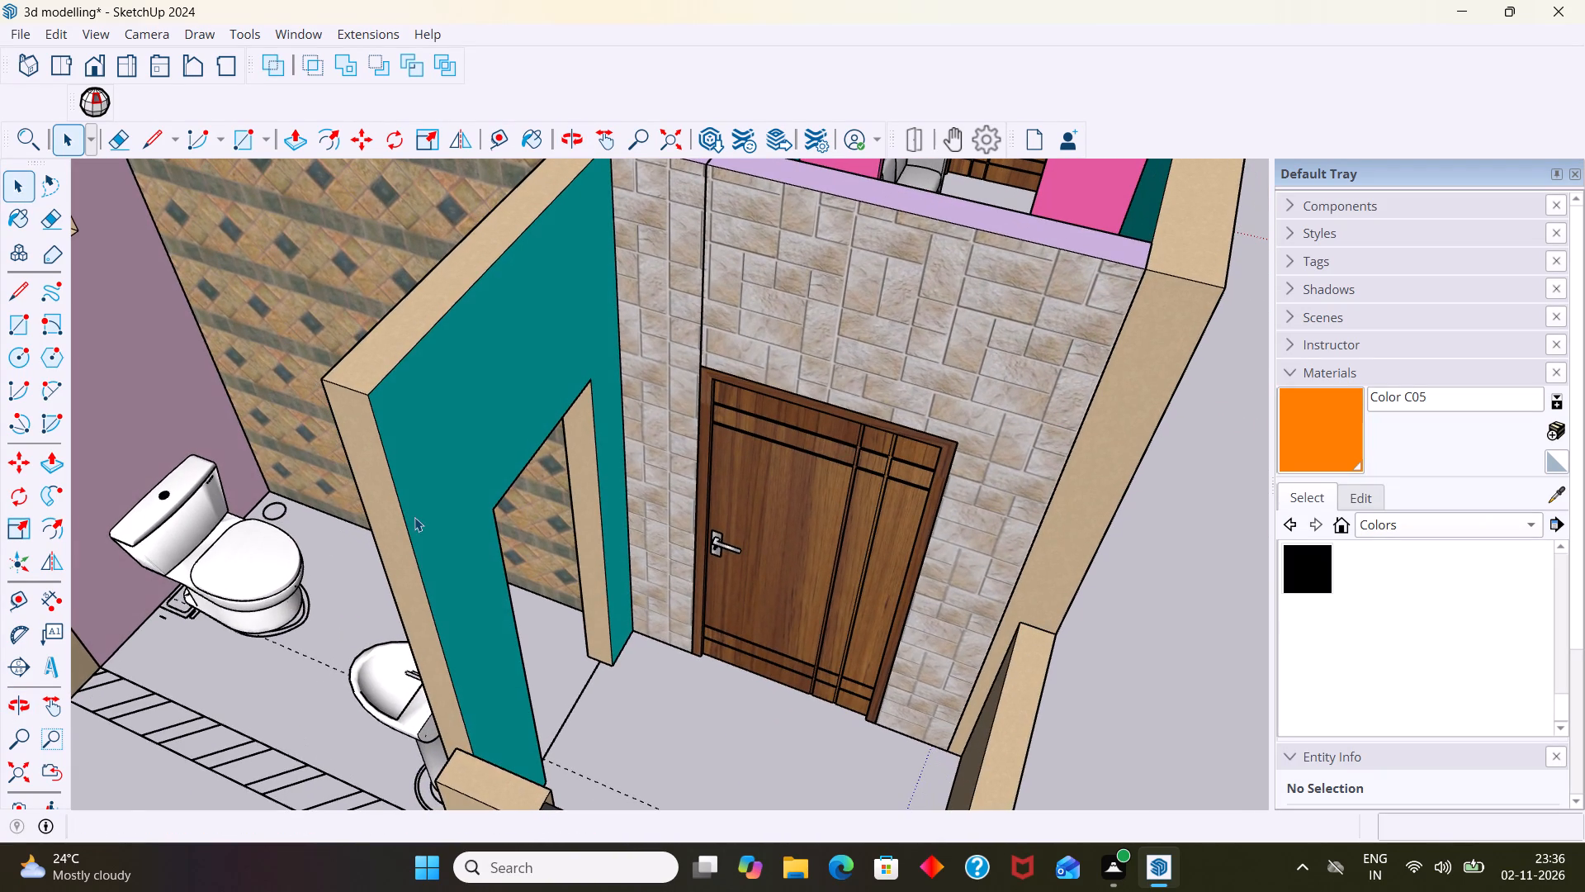
right_click(1183, 97)
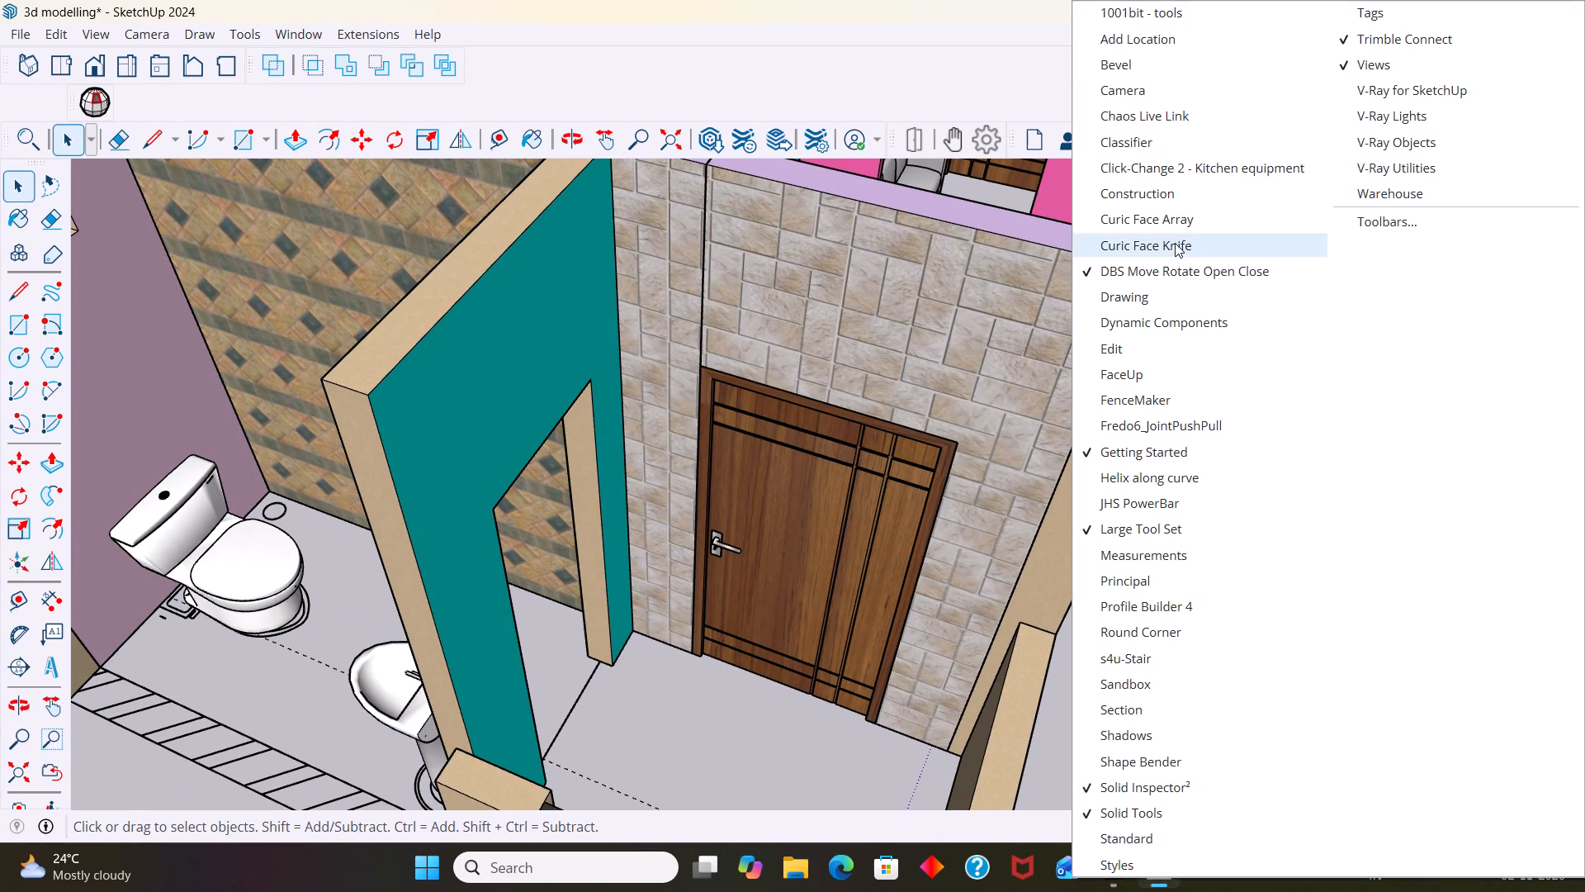
click(1172, 427)
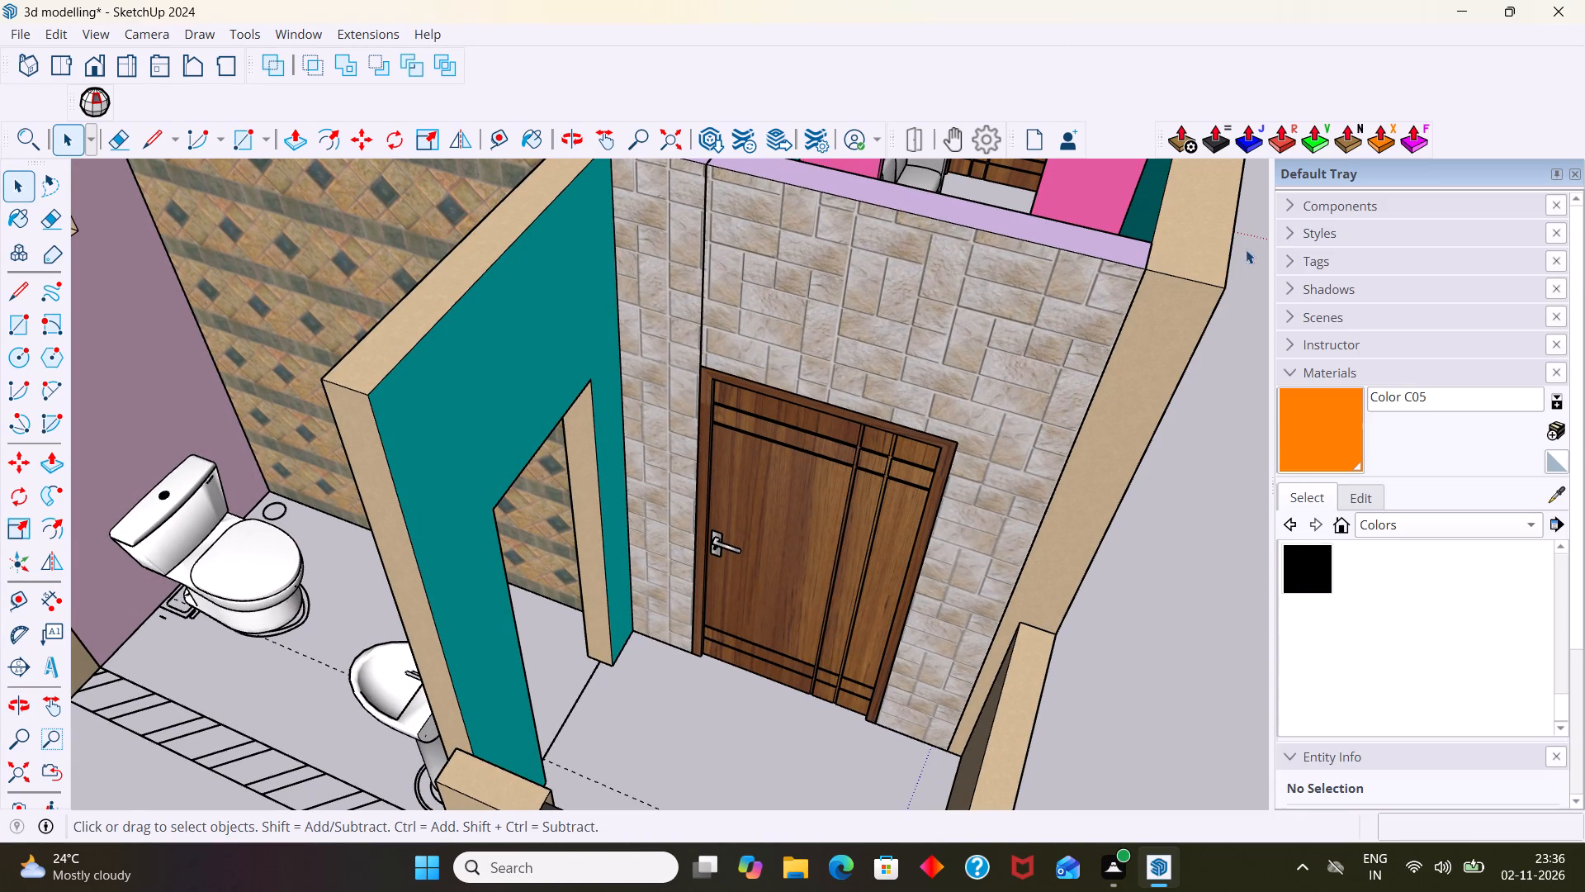
click(1251, 139)
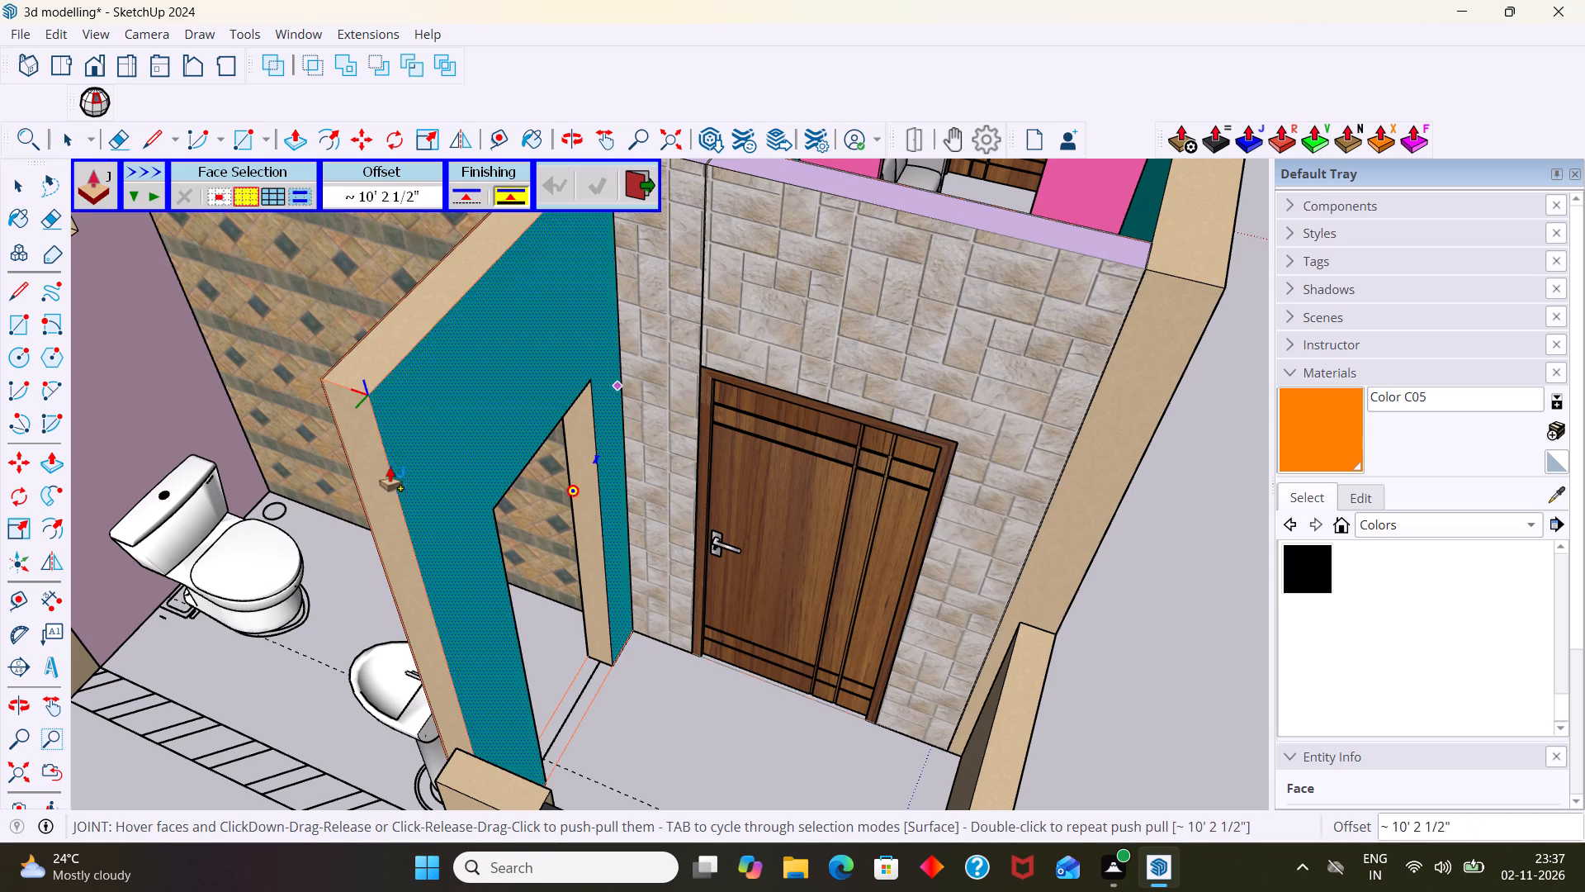
click(382, 469)
middle_drag(434, 446, 272, 396)
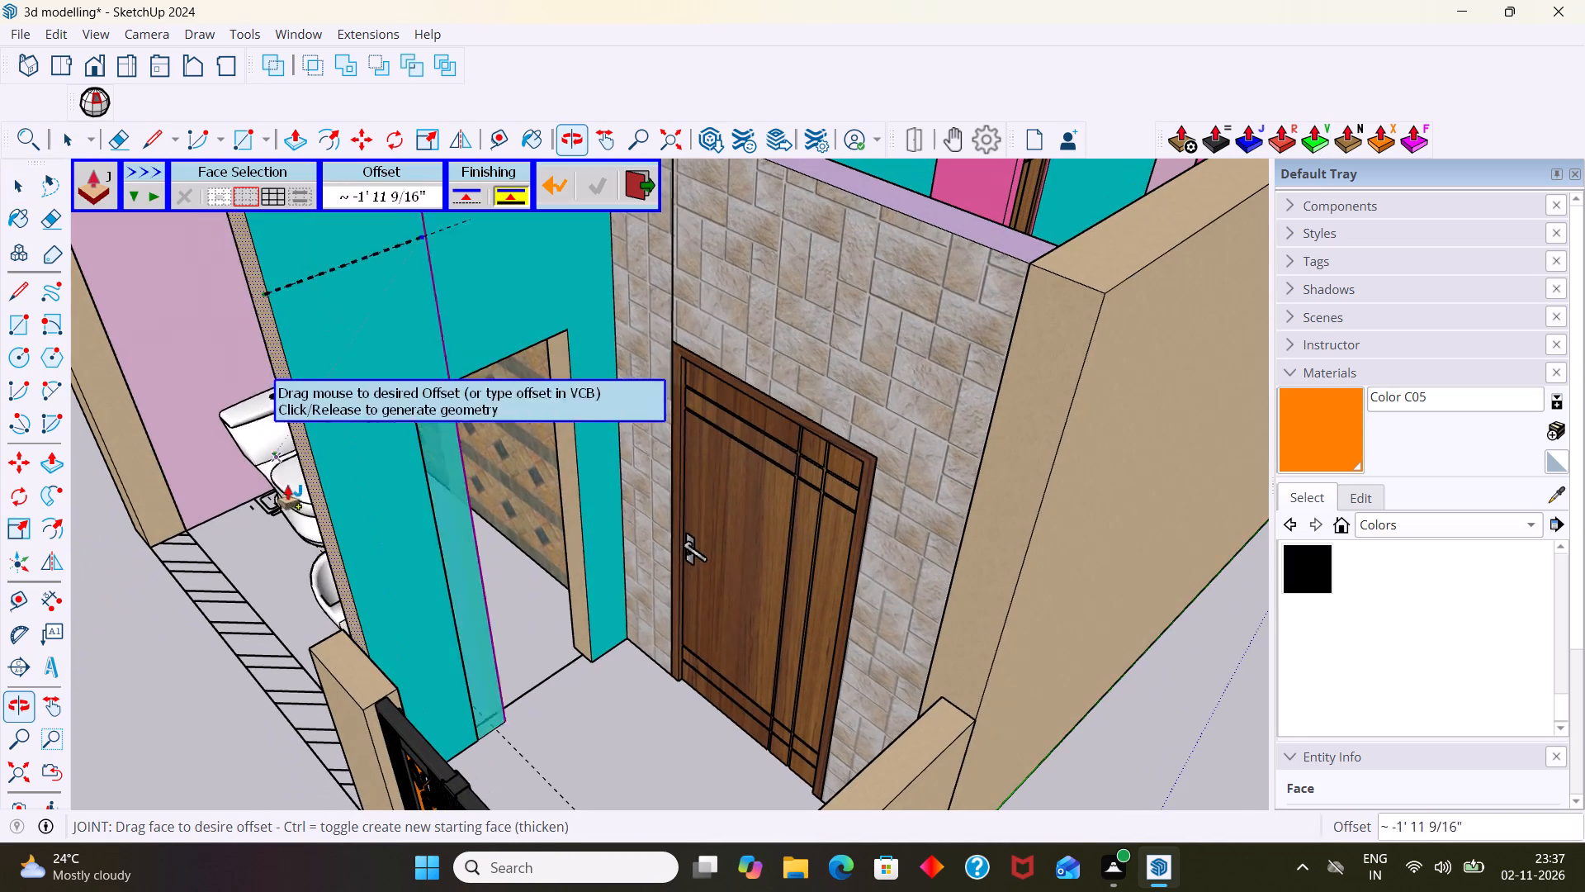
click(485, 712)
scroll(495, 702, down, 8)
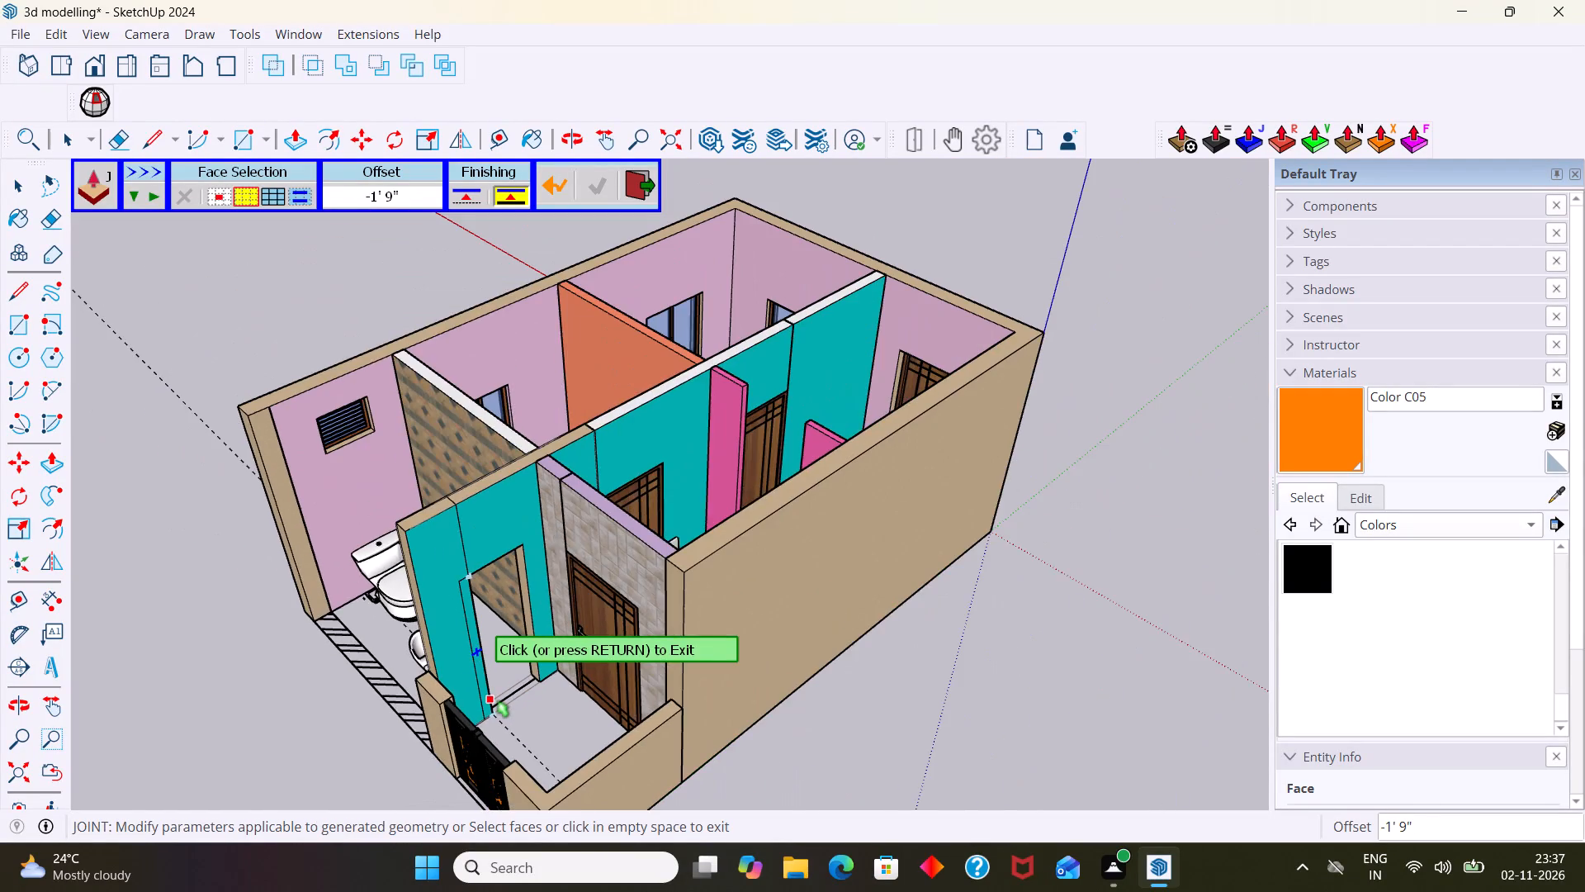
middle_drag(496, 695, 367, 676)
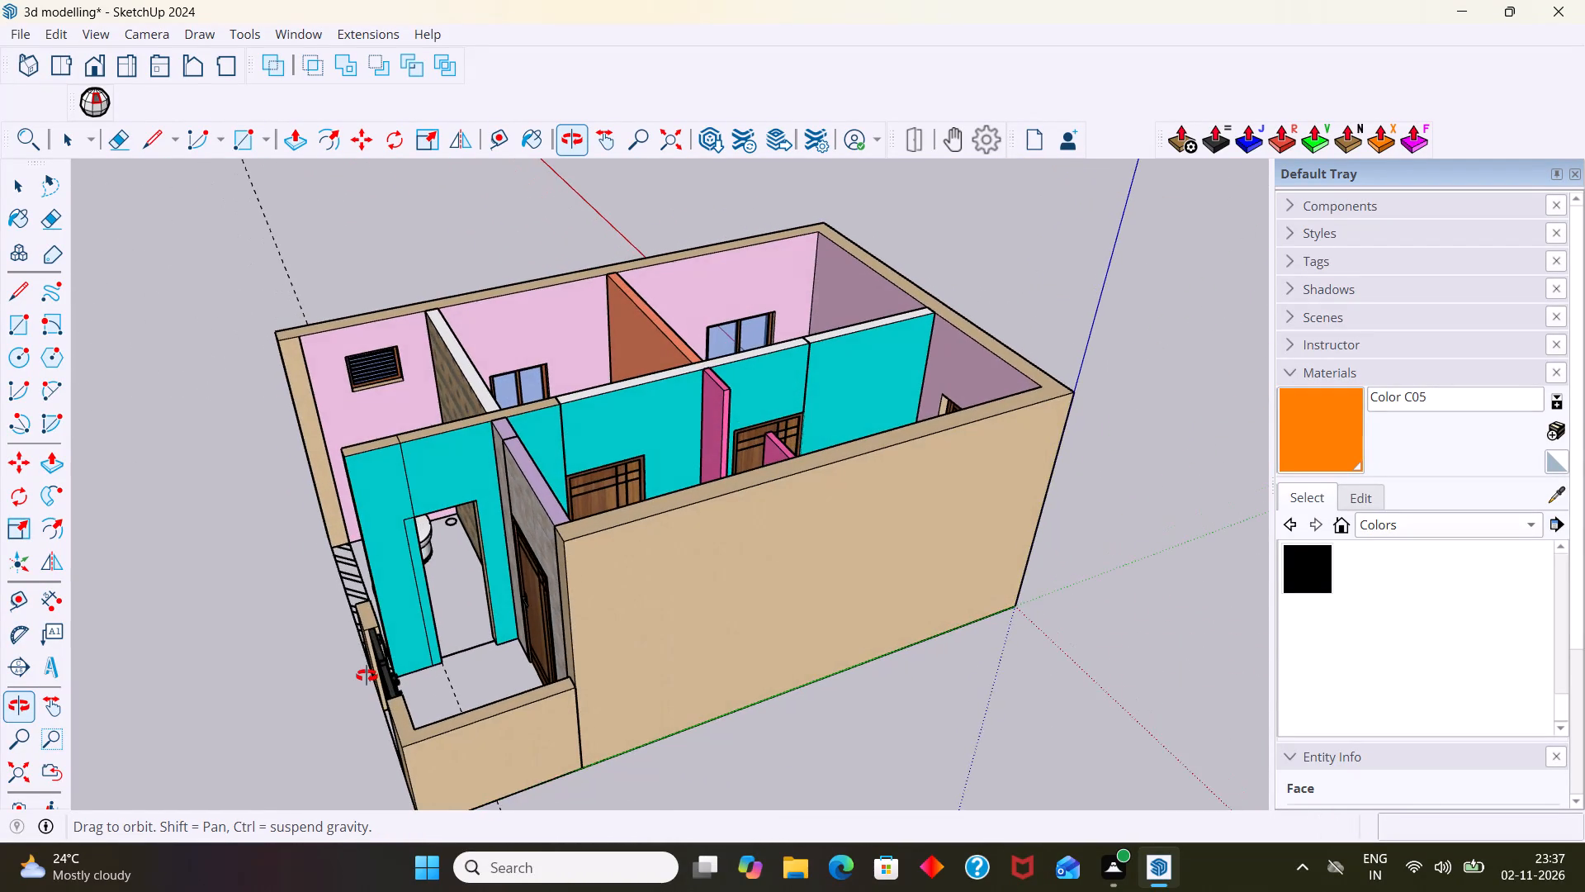
middle_drag(367, 676, 366, 676)
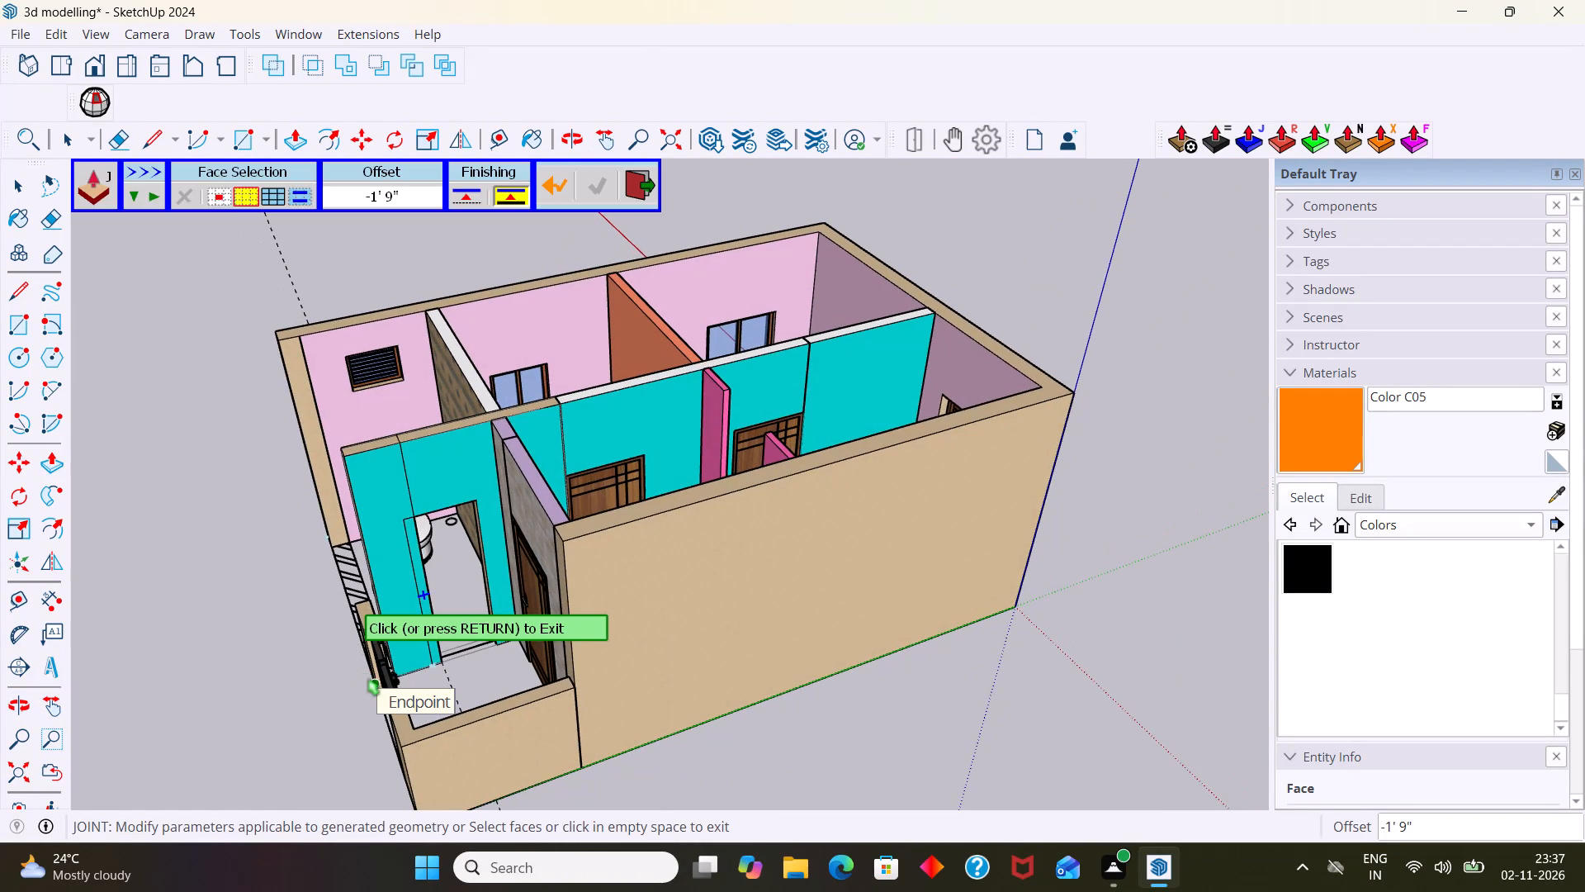
key(space)
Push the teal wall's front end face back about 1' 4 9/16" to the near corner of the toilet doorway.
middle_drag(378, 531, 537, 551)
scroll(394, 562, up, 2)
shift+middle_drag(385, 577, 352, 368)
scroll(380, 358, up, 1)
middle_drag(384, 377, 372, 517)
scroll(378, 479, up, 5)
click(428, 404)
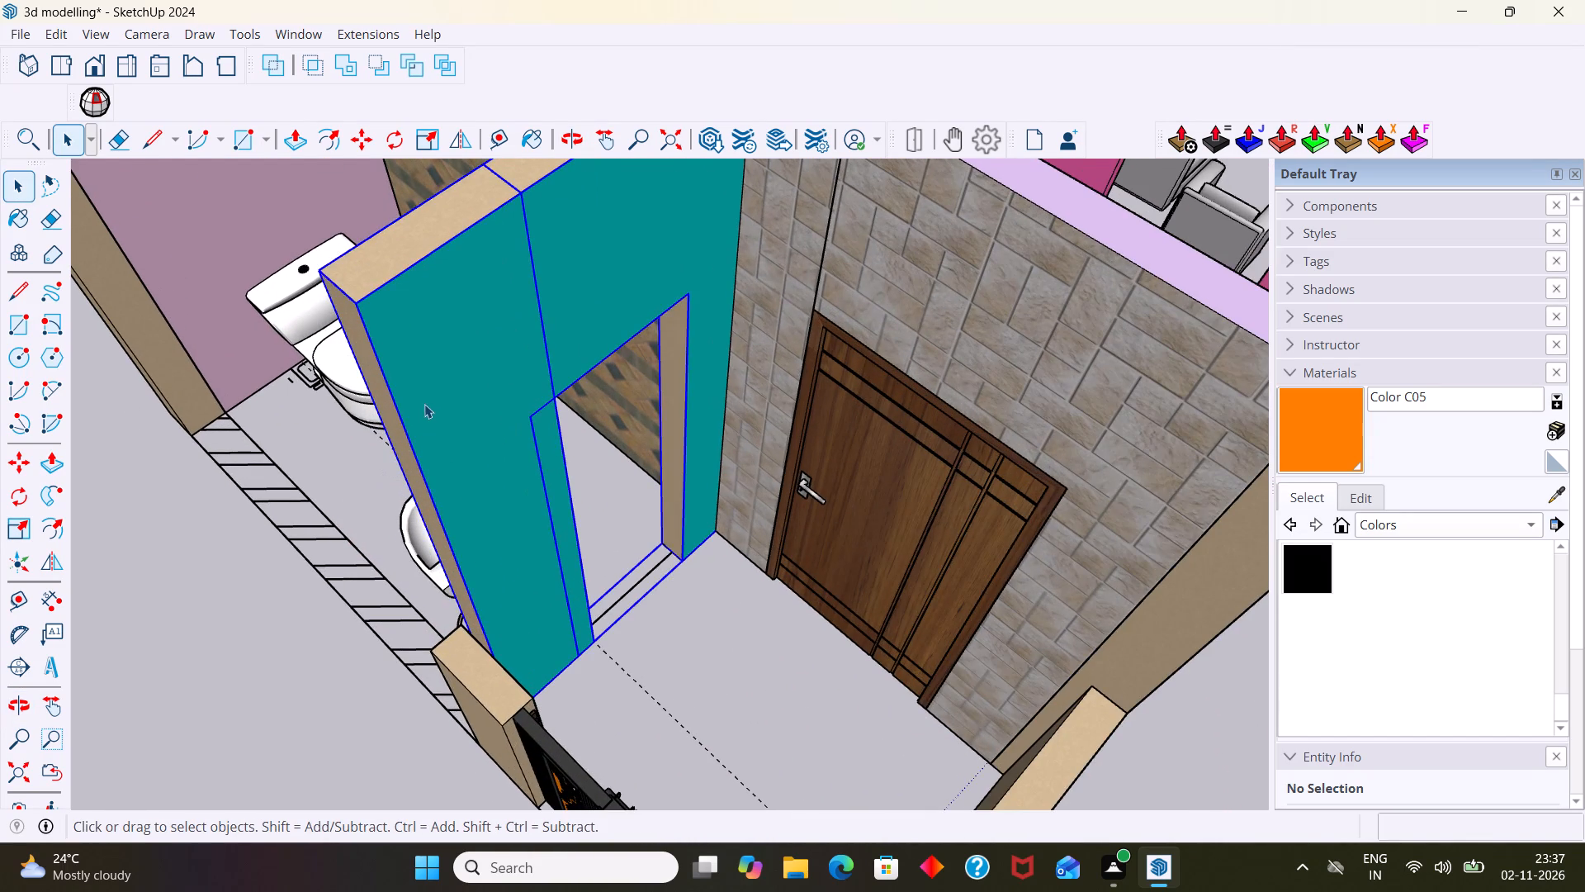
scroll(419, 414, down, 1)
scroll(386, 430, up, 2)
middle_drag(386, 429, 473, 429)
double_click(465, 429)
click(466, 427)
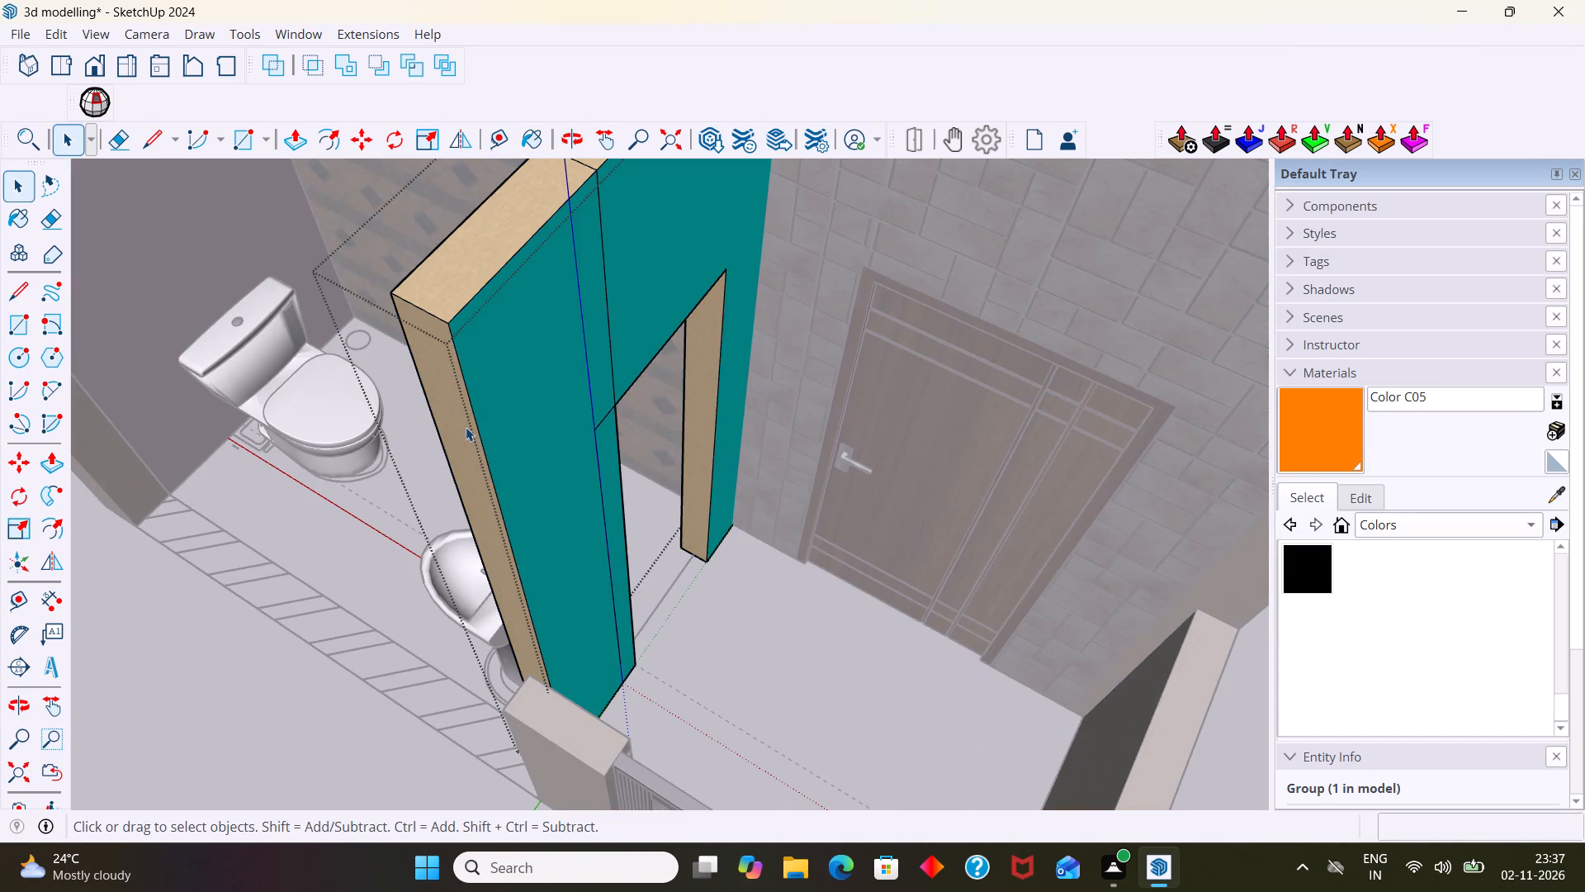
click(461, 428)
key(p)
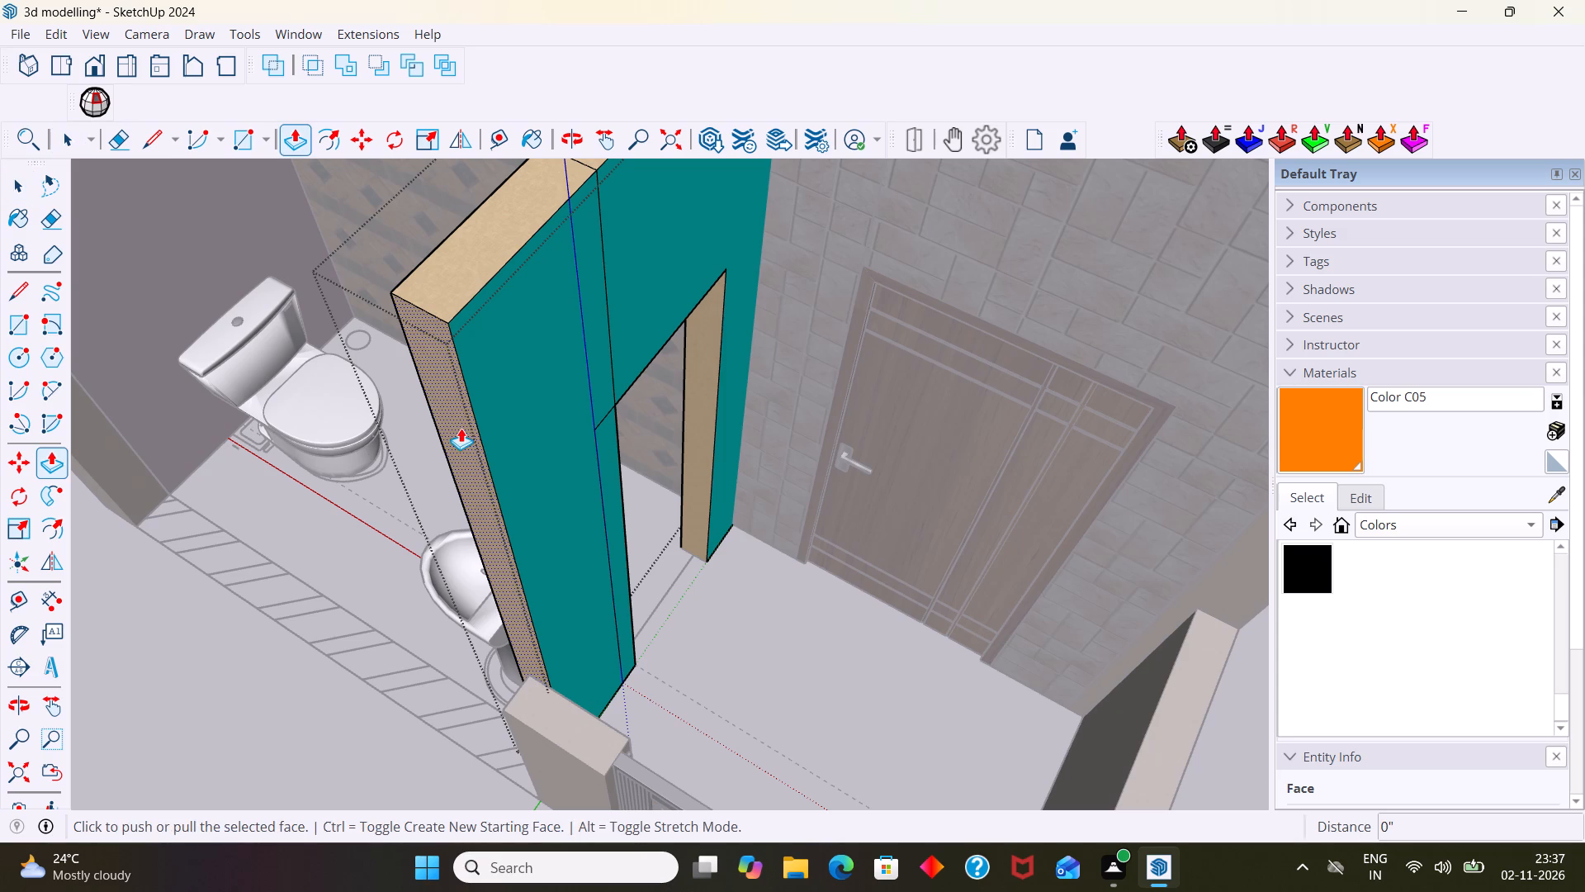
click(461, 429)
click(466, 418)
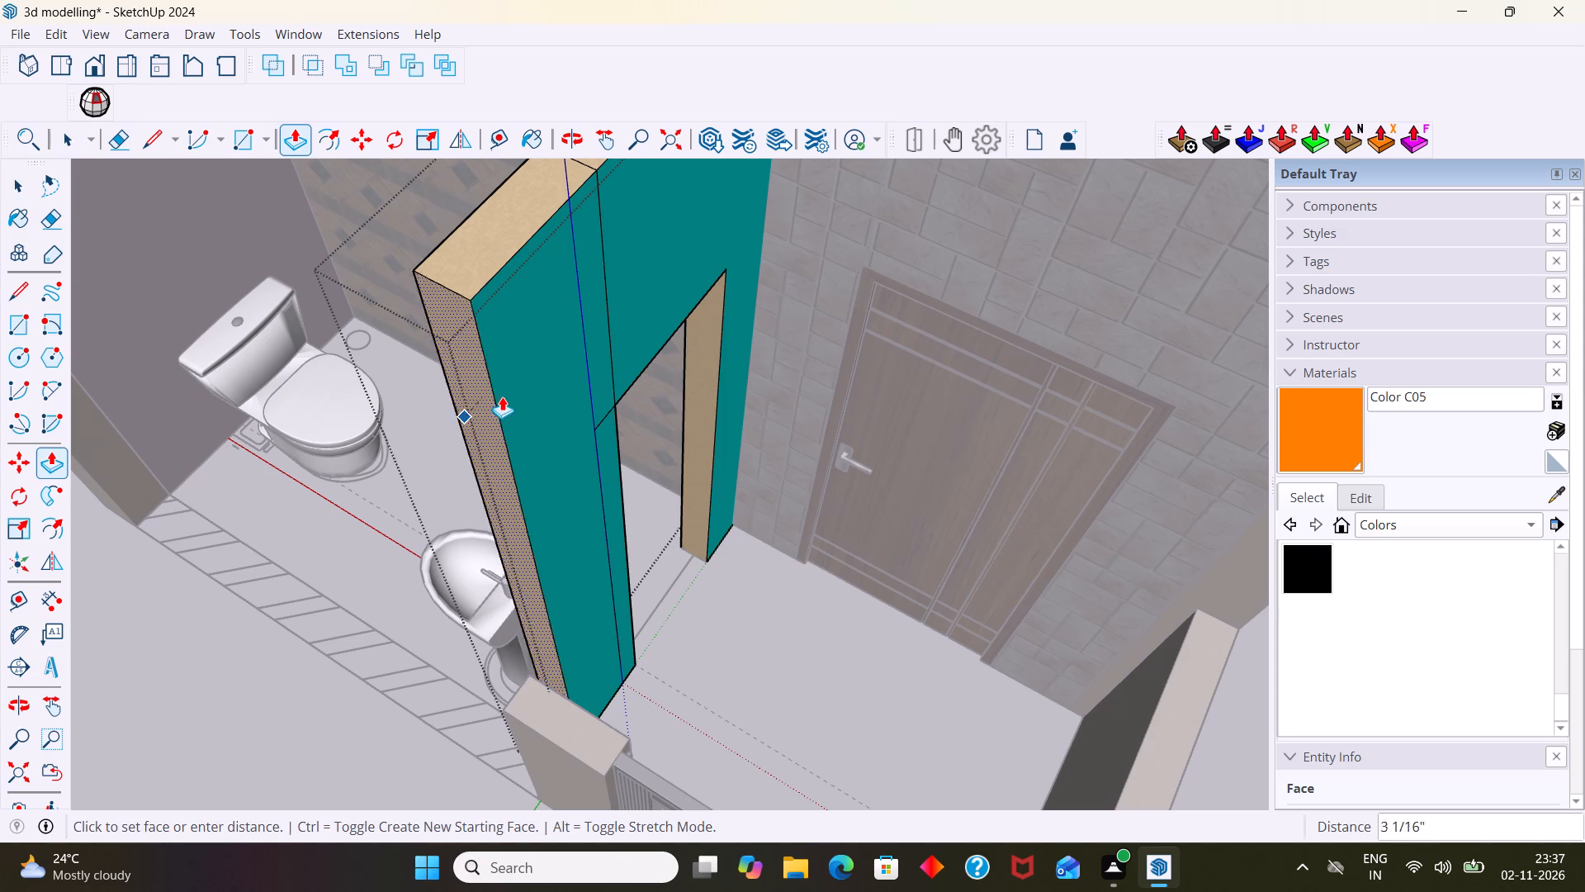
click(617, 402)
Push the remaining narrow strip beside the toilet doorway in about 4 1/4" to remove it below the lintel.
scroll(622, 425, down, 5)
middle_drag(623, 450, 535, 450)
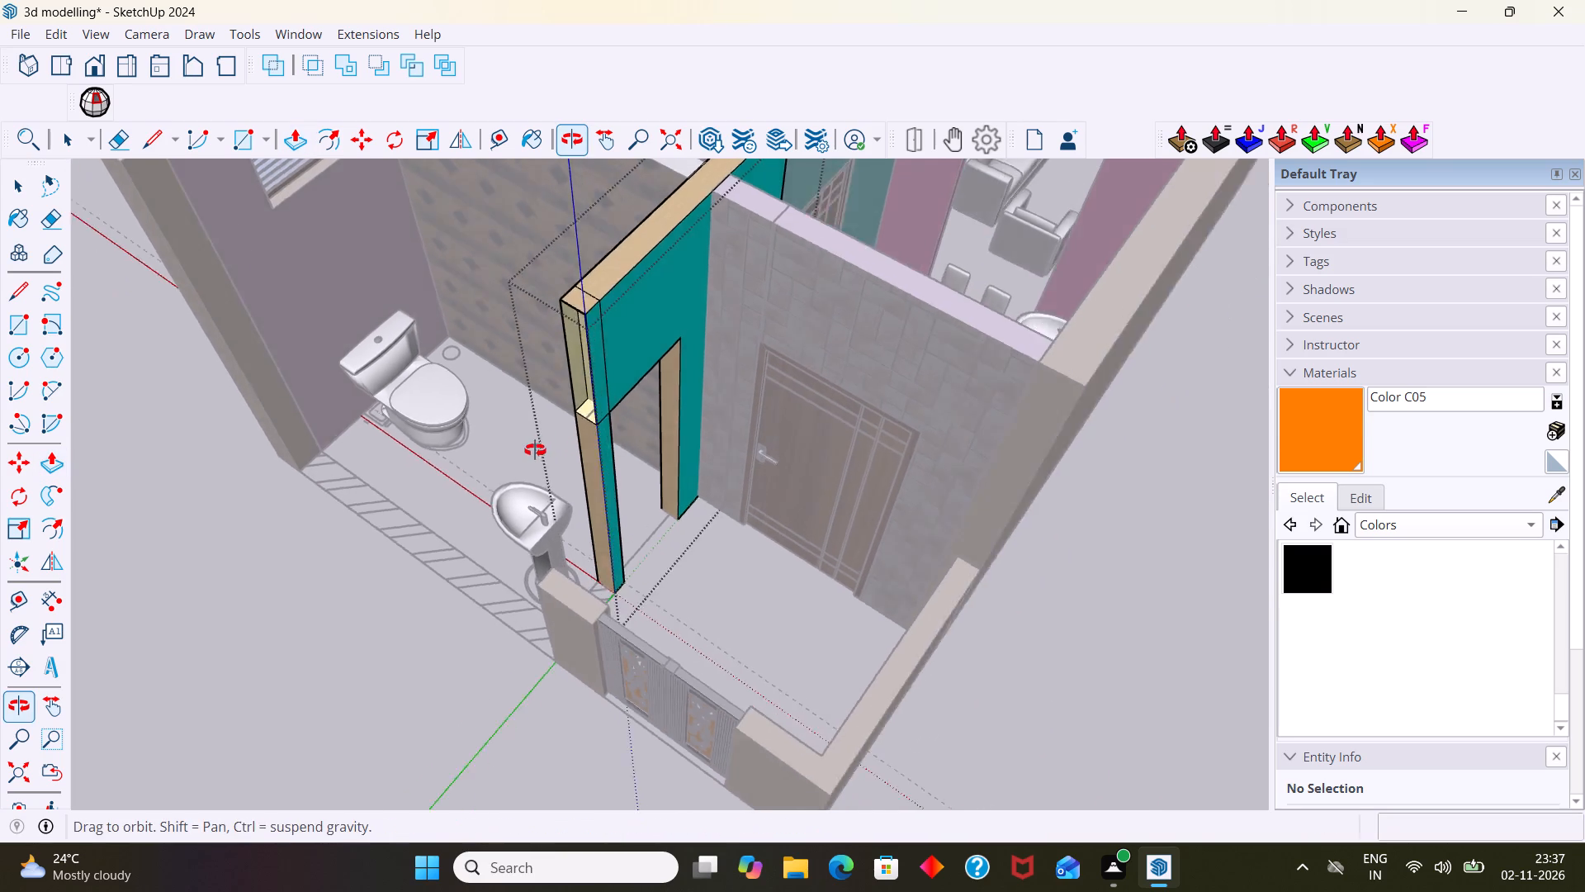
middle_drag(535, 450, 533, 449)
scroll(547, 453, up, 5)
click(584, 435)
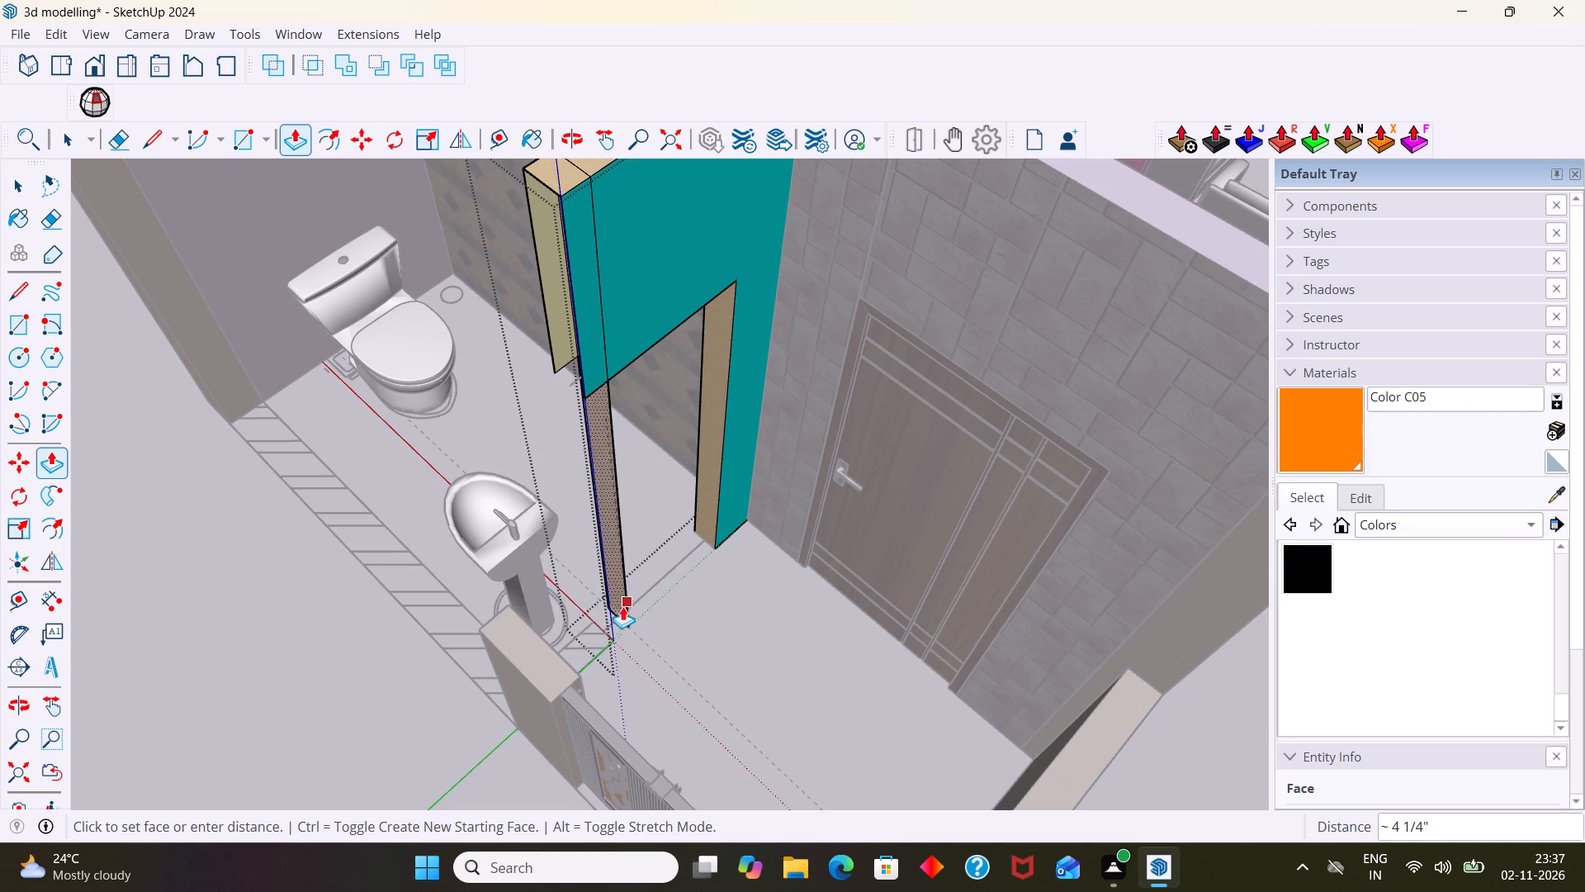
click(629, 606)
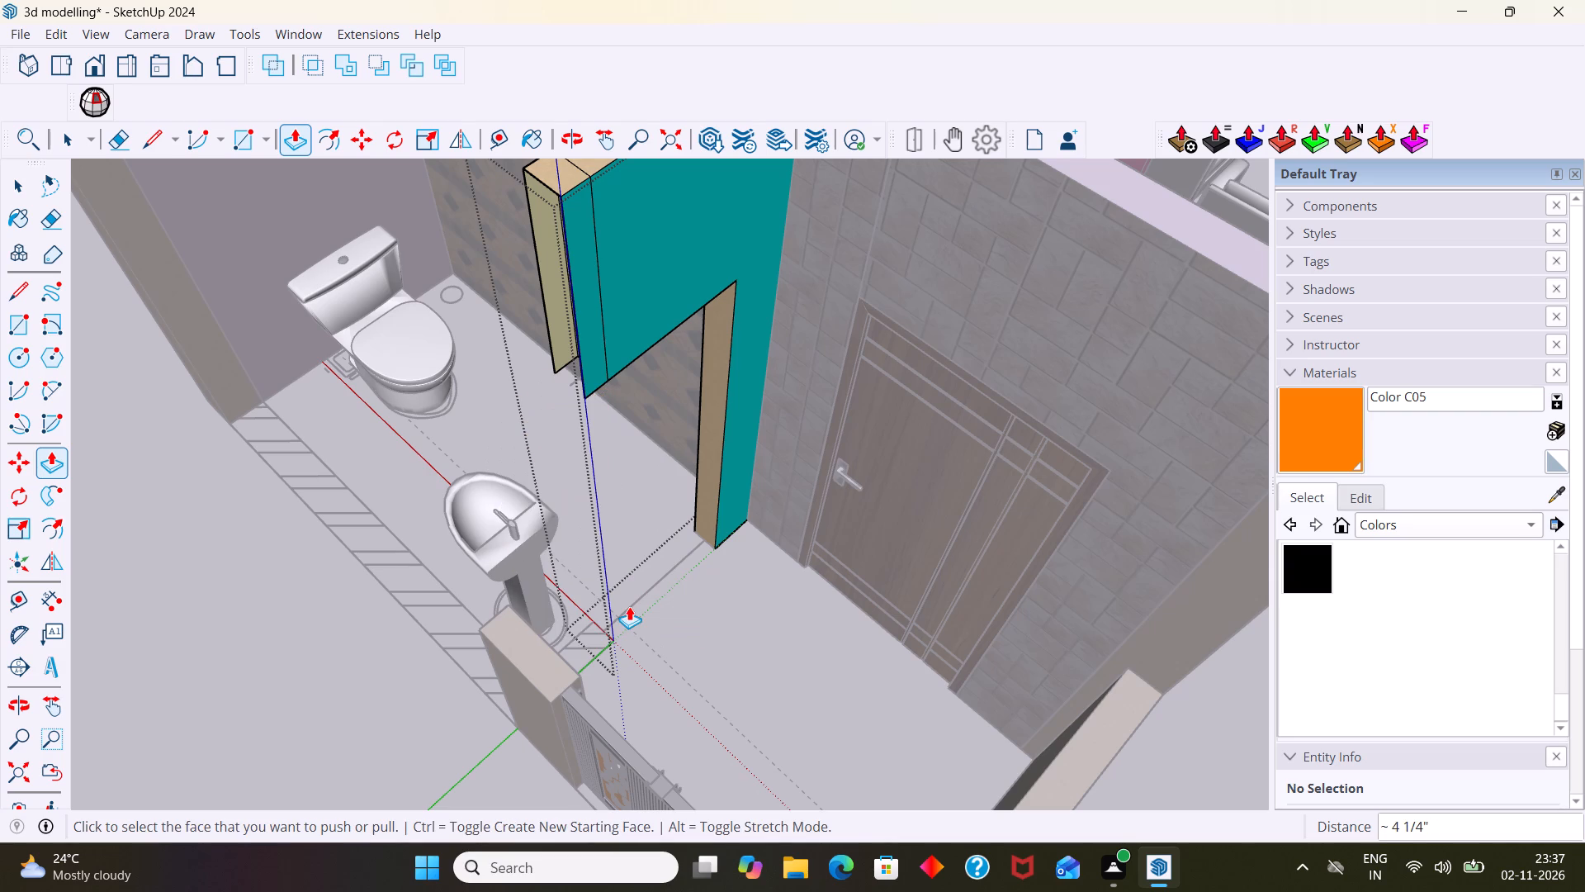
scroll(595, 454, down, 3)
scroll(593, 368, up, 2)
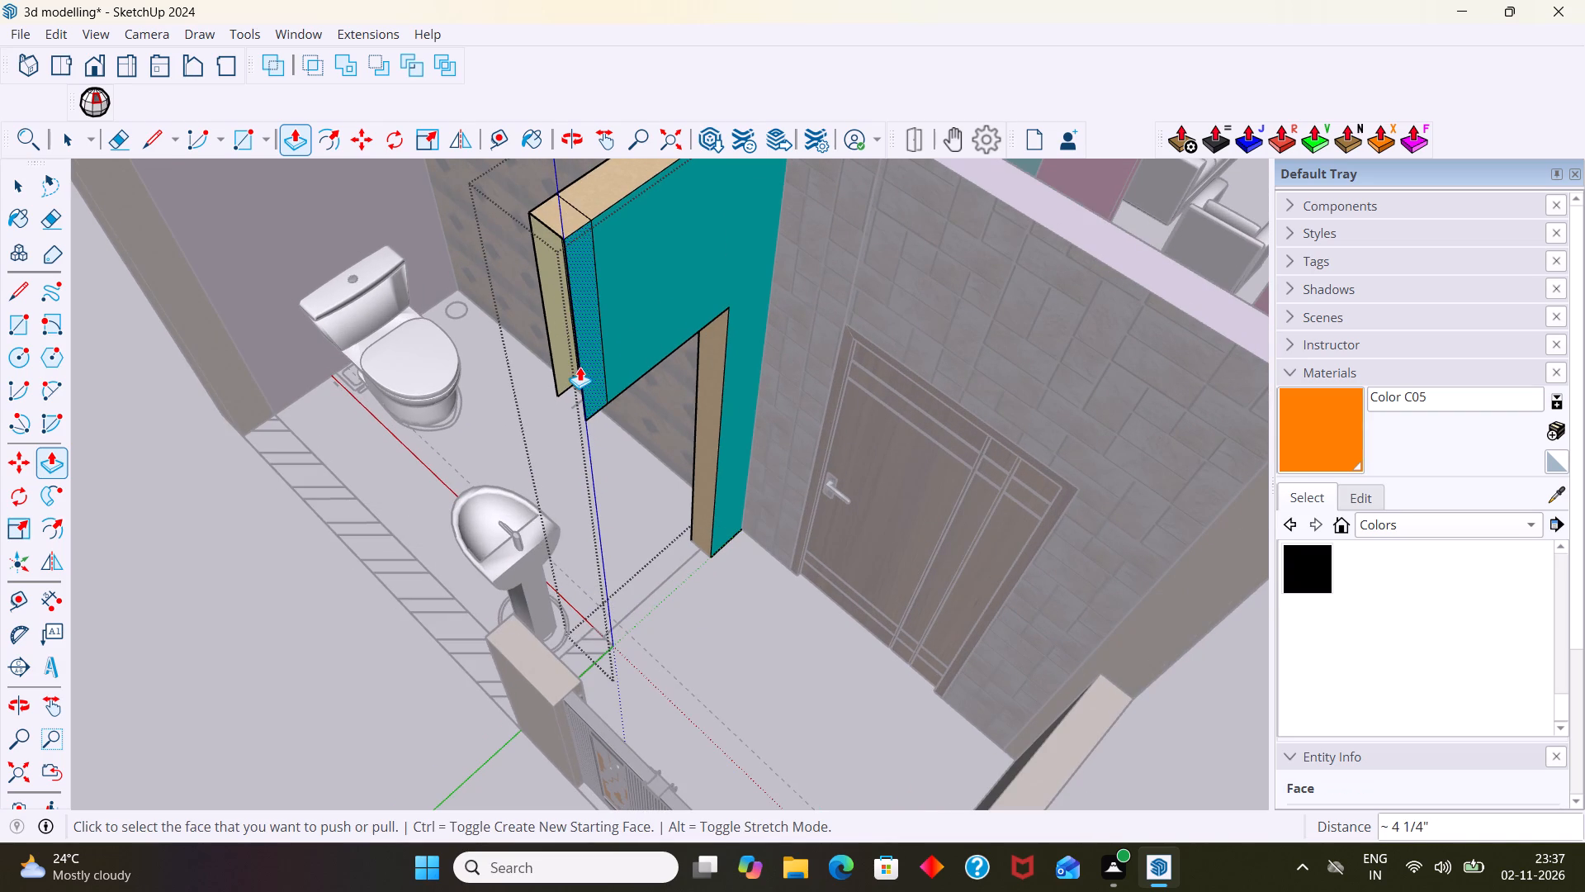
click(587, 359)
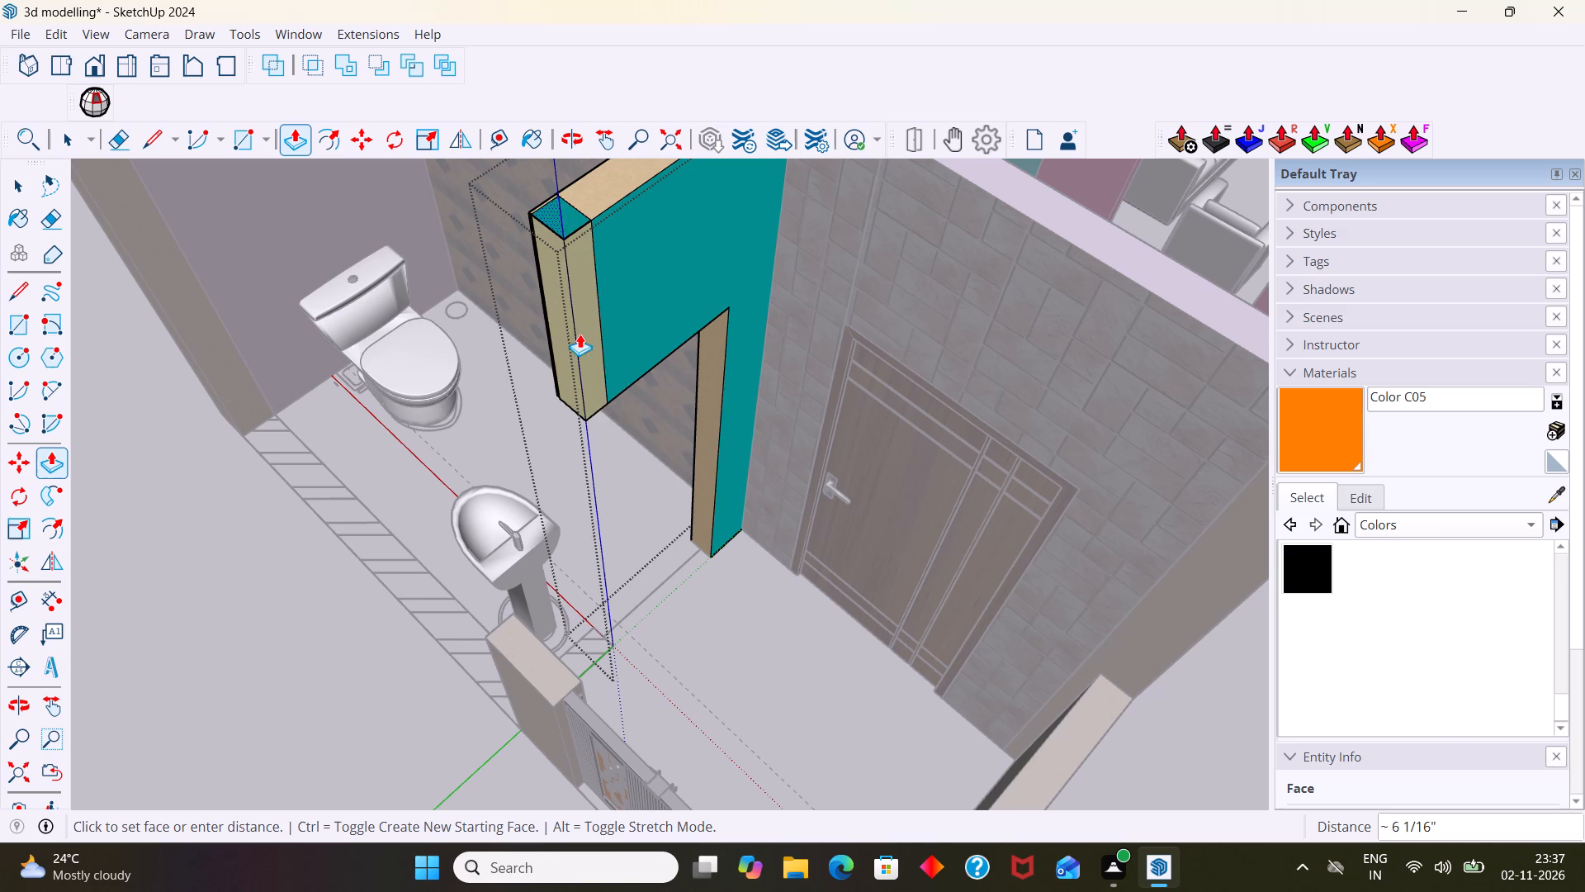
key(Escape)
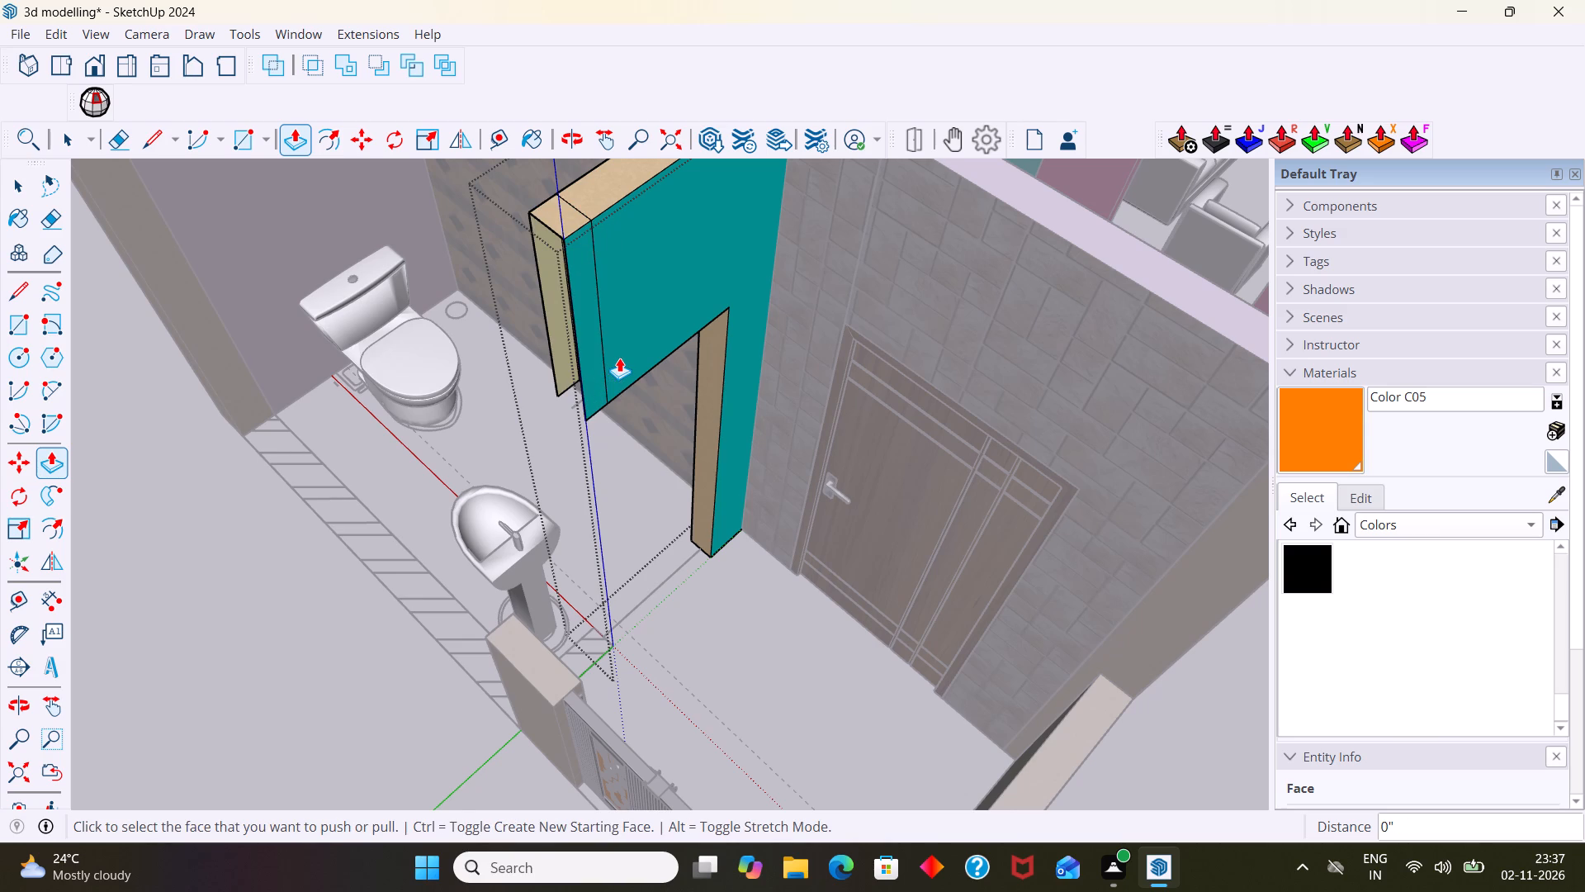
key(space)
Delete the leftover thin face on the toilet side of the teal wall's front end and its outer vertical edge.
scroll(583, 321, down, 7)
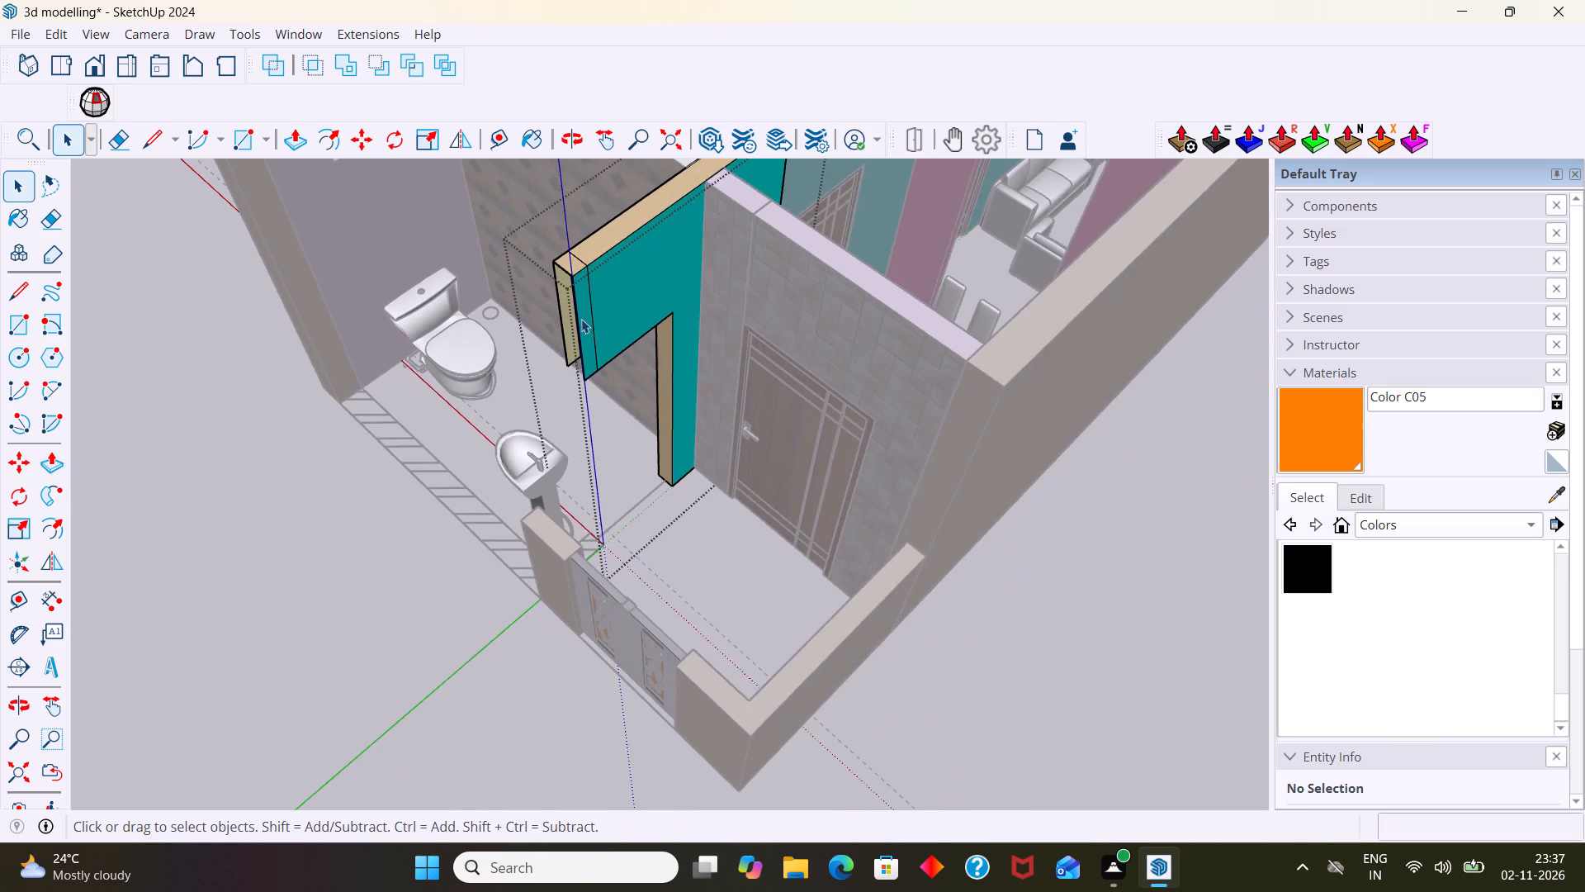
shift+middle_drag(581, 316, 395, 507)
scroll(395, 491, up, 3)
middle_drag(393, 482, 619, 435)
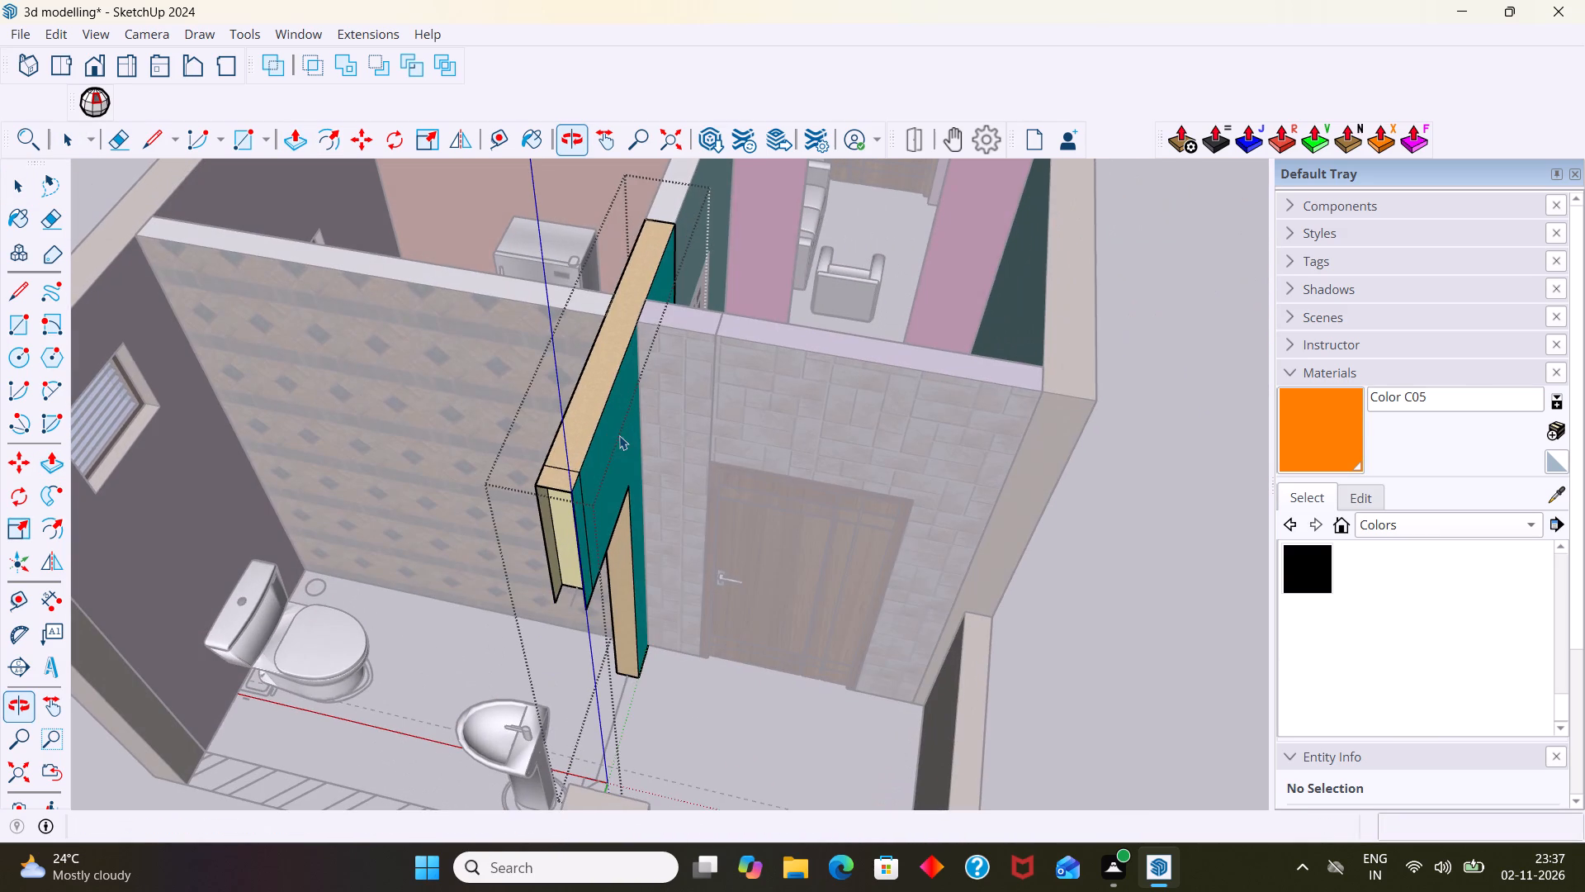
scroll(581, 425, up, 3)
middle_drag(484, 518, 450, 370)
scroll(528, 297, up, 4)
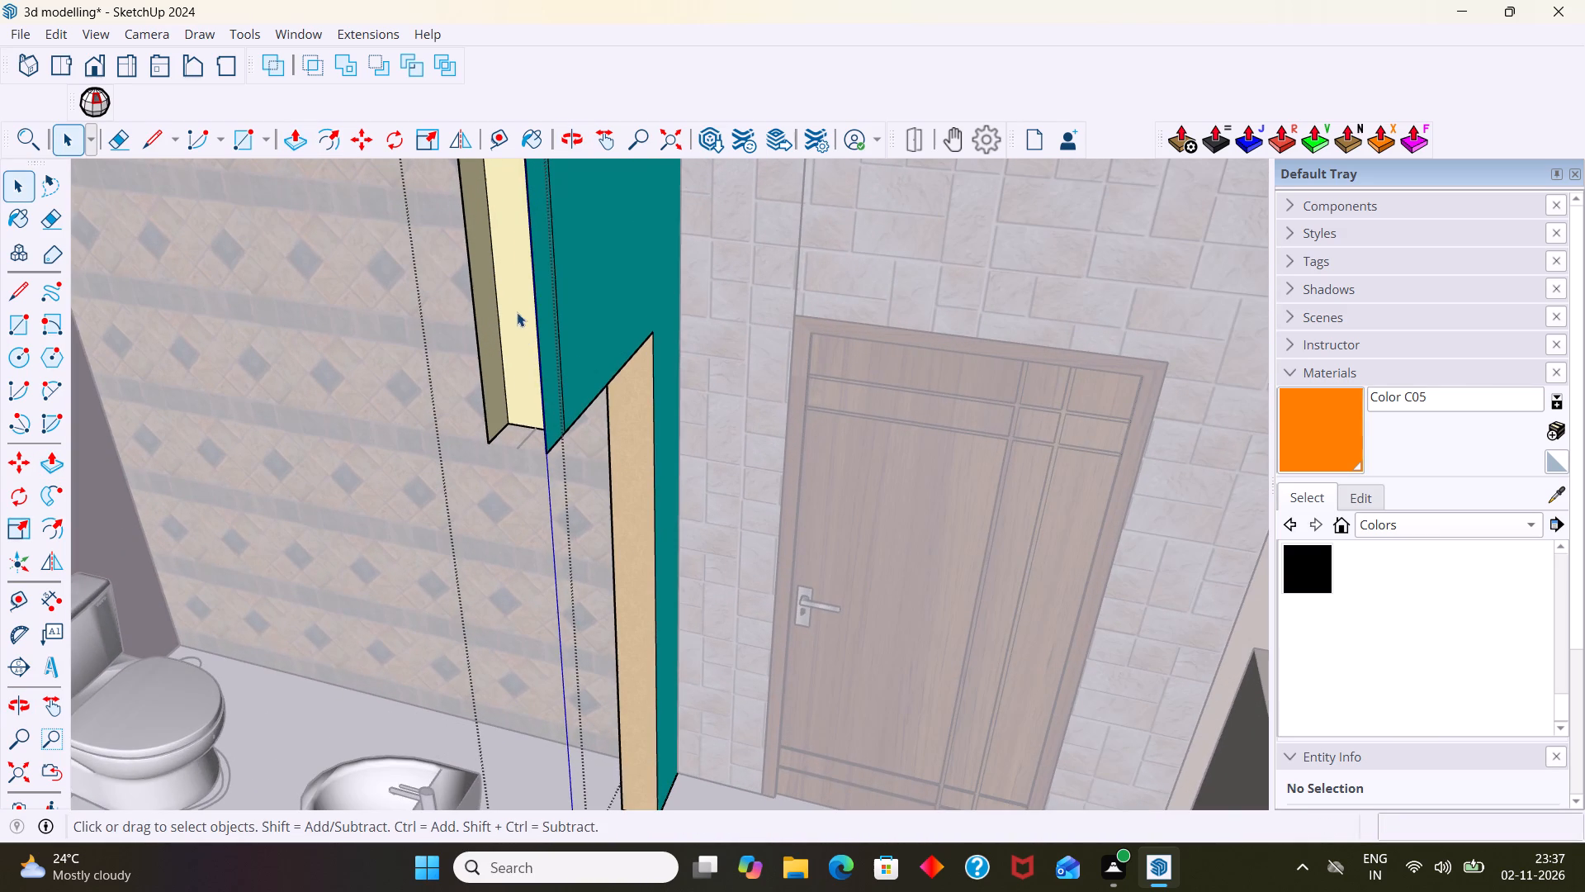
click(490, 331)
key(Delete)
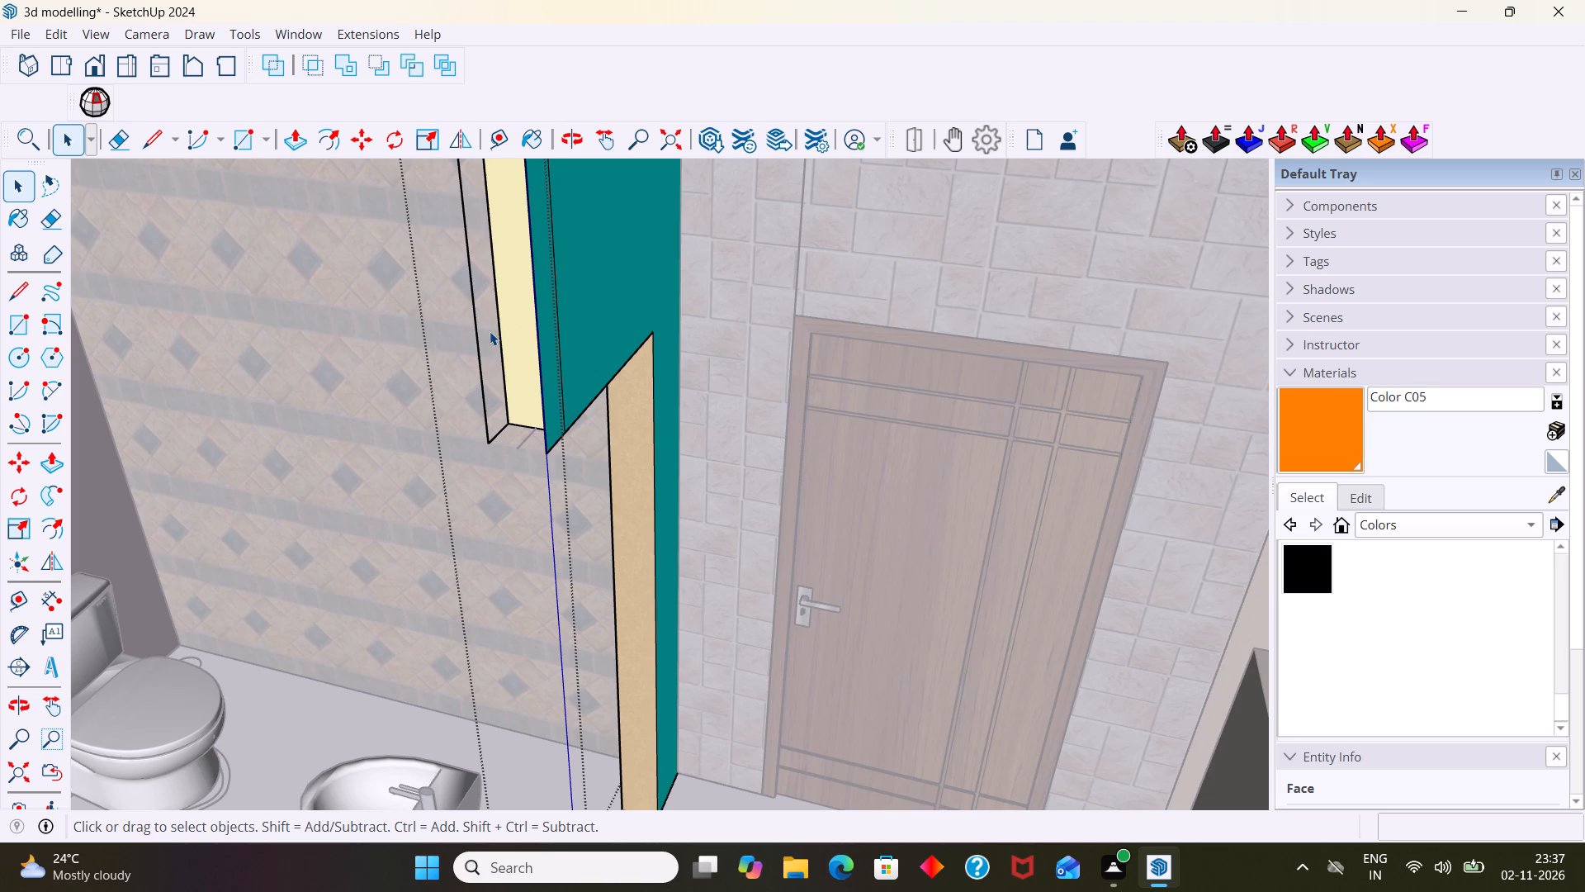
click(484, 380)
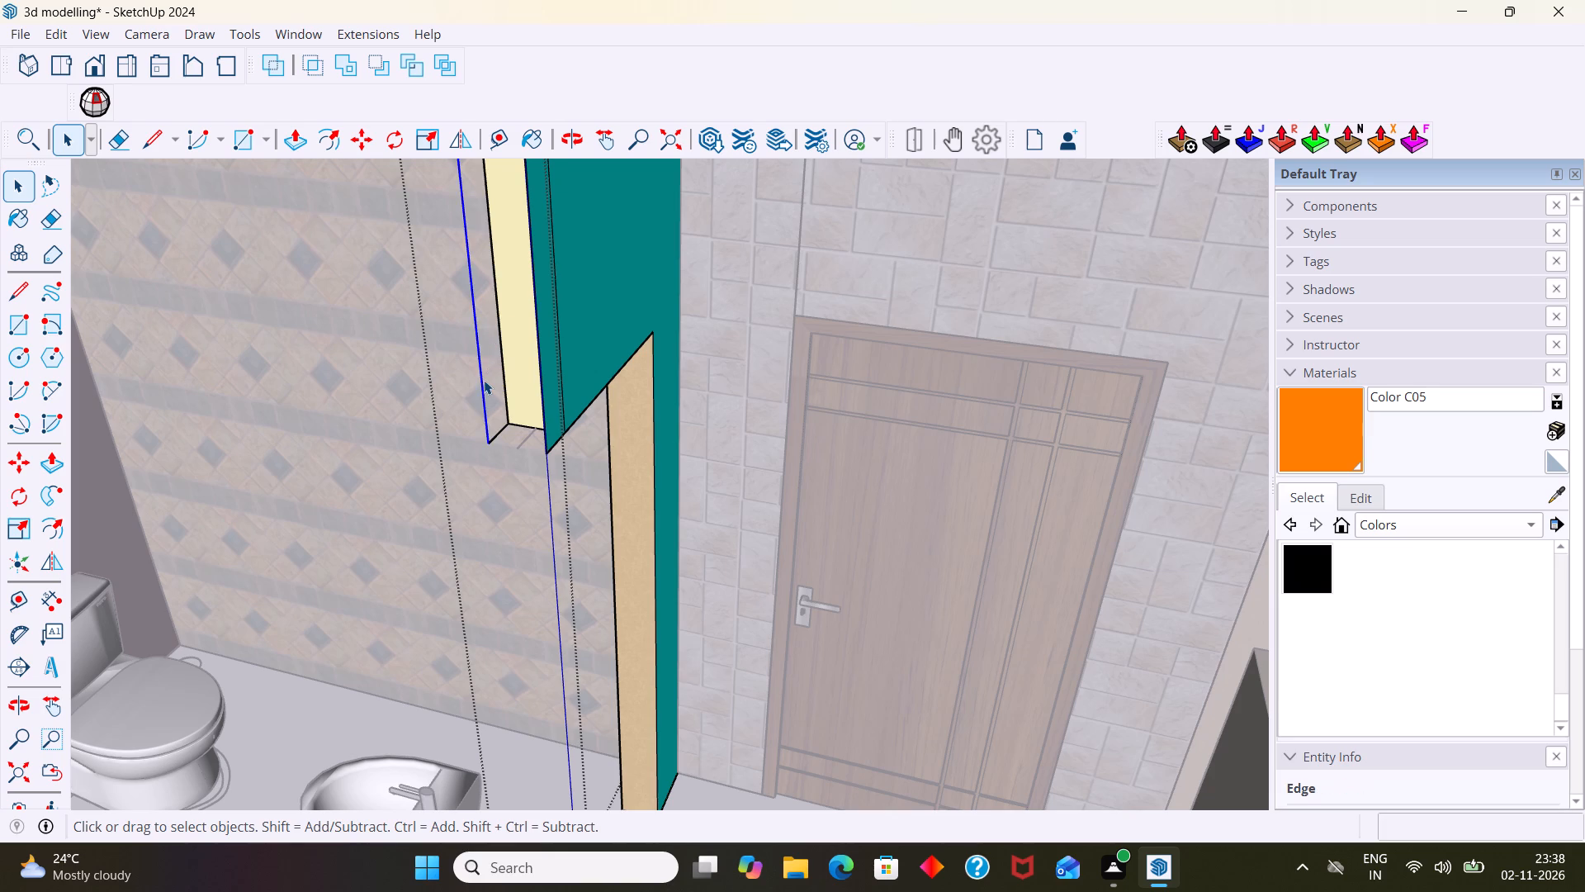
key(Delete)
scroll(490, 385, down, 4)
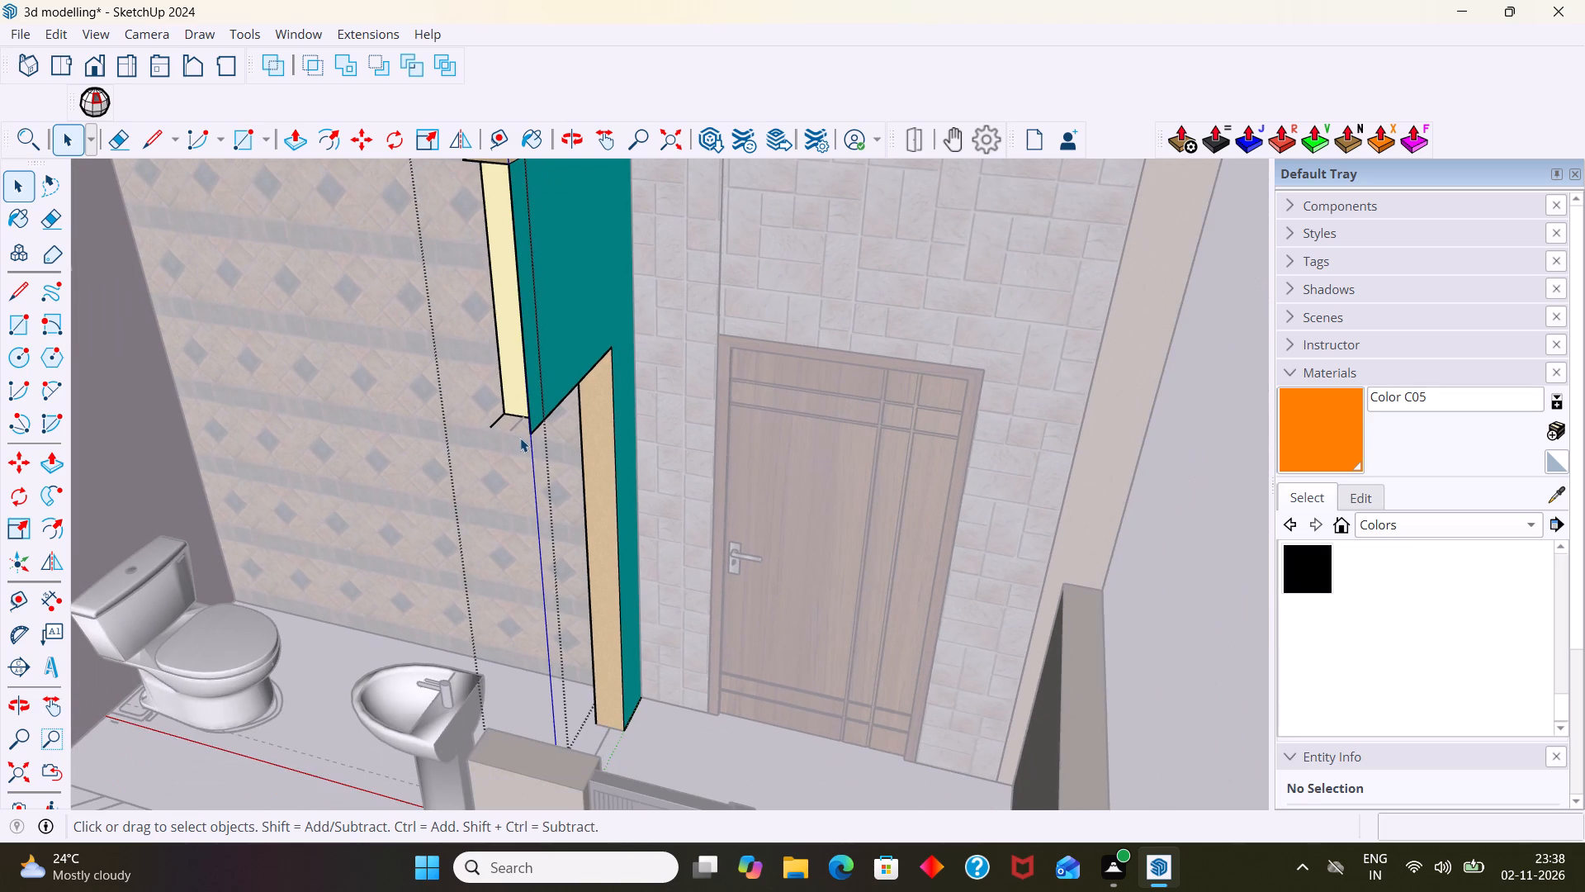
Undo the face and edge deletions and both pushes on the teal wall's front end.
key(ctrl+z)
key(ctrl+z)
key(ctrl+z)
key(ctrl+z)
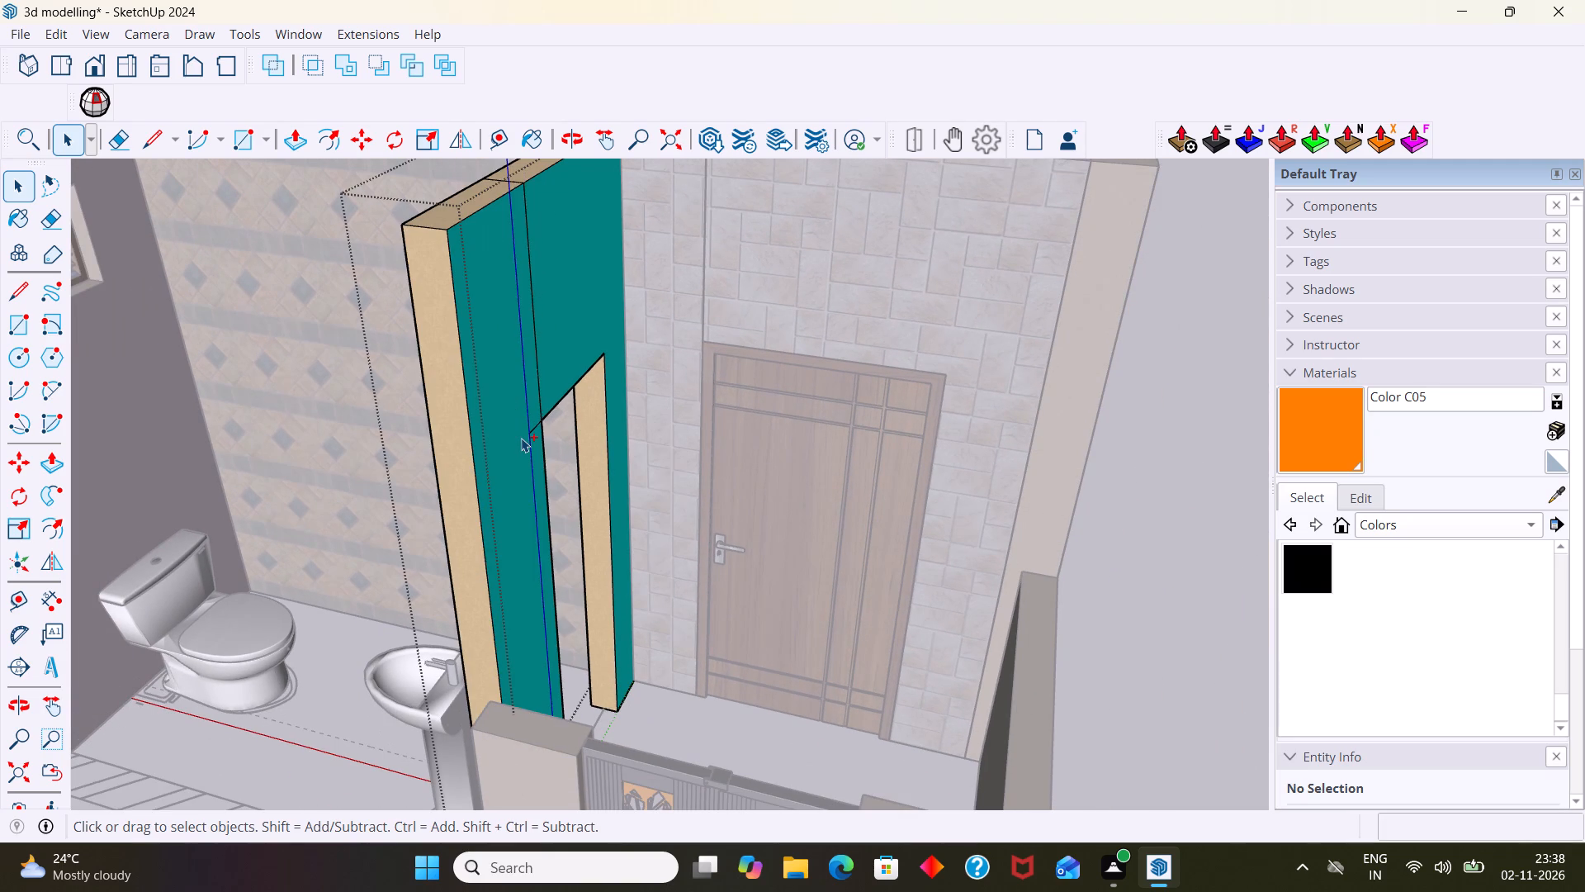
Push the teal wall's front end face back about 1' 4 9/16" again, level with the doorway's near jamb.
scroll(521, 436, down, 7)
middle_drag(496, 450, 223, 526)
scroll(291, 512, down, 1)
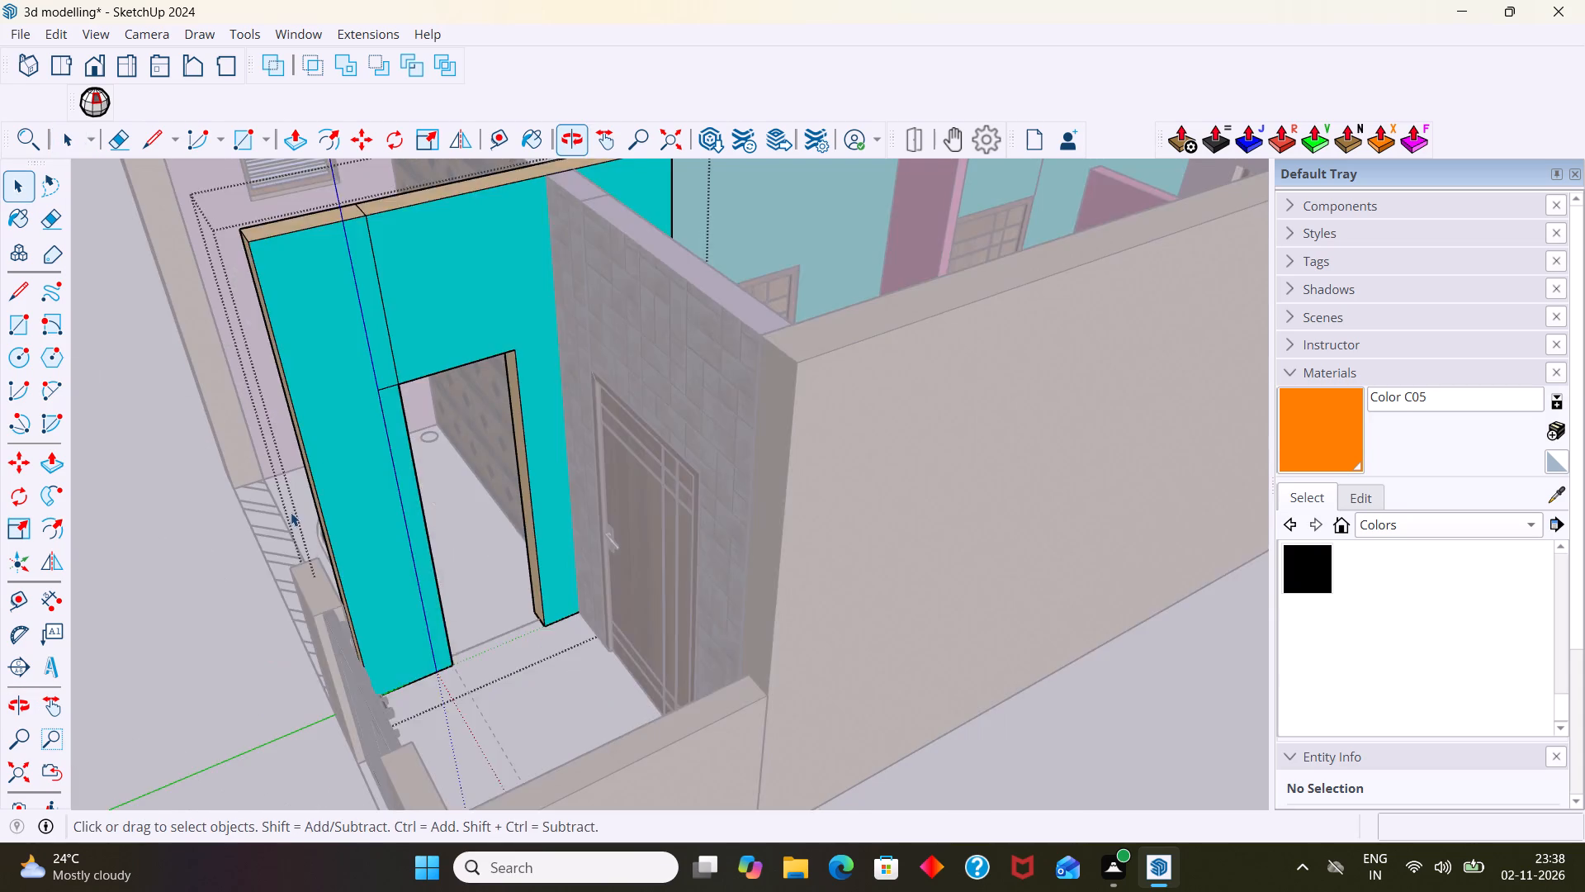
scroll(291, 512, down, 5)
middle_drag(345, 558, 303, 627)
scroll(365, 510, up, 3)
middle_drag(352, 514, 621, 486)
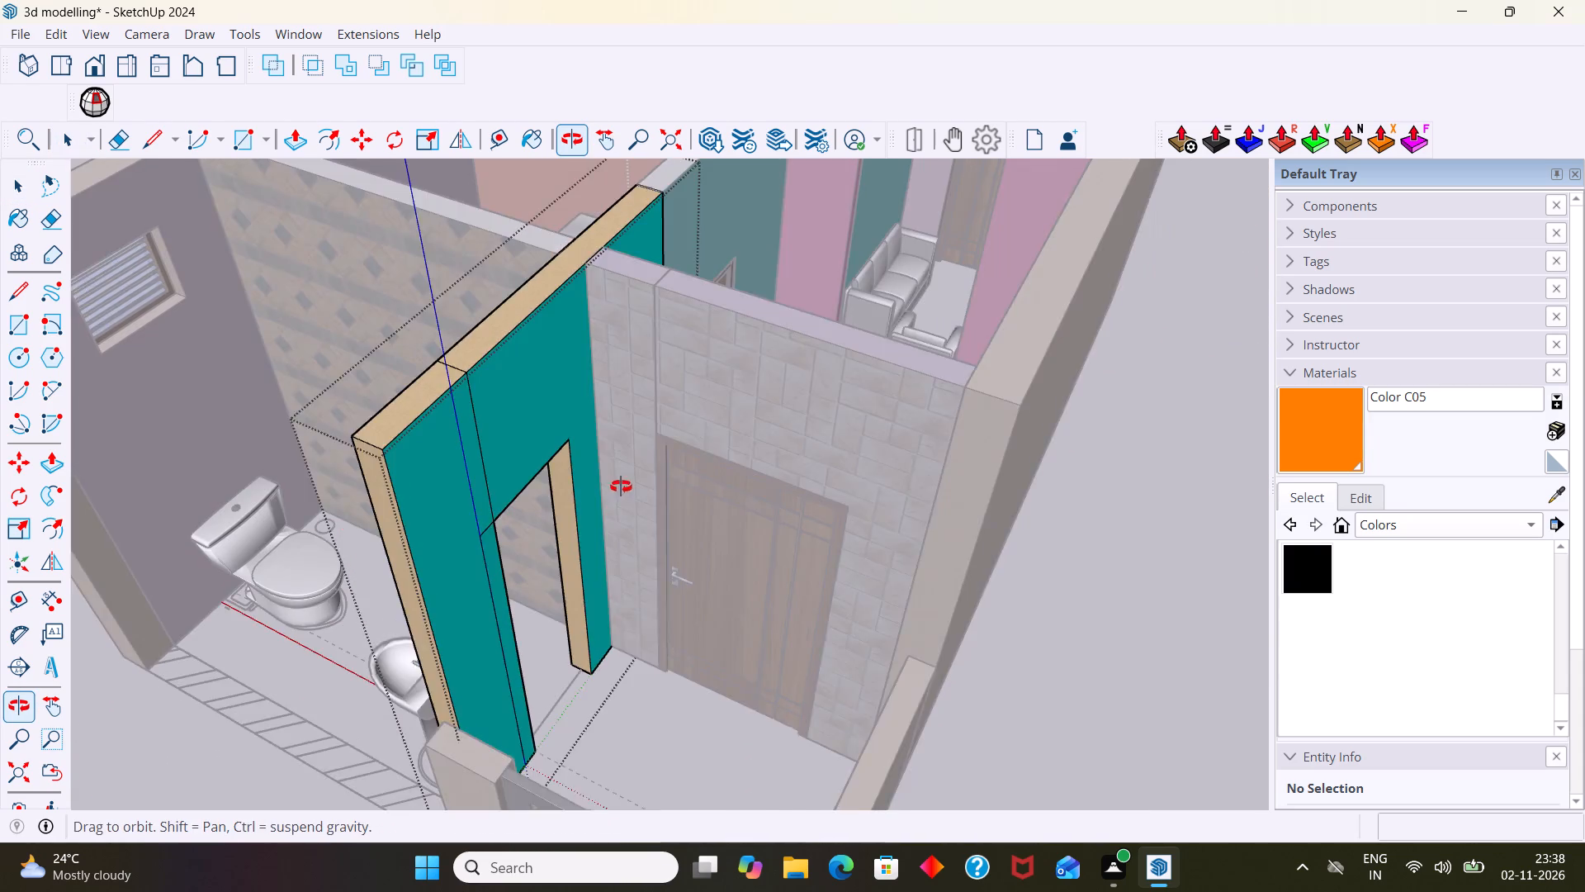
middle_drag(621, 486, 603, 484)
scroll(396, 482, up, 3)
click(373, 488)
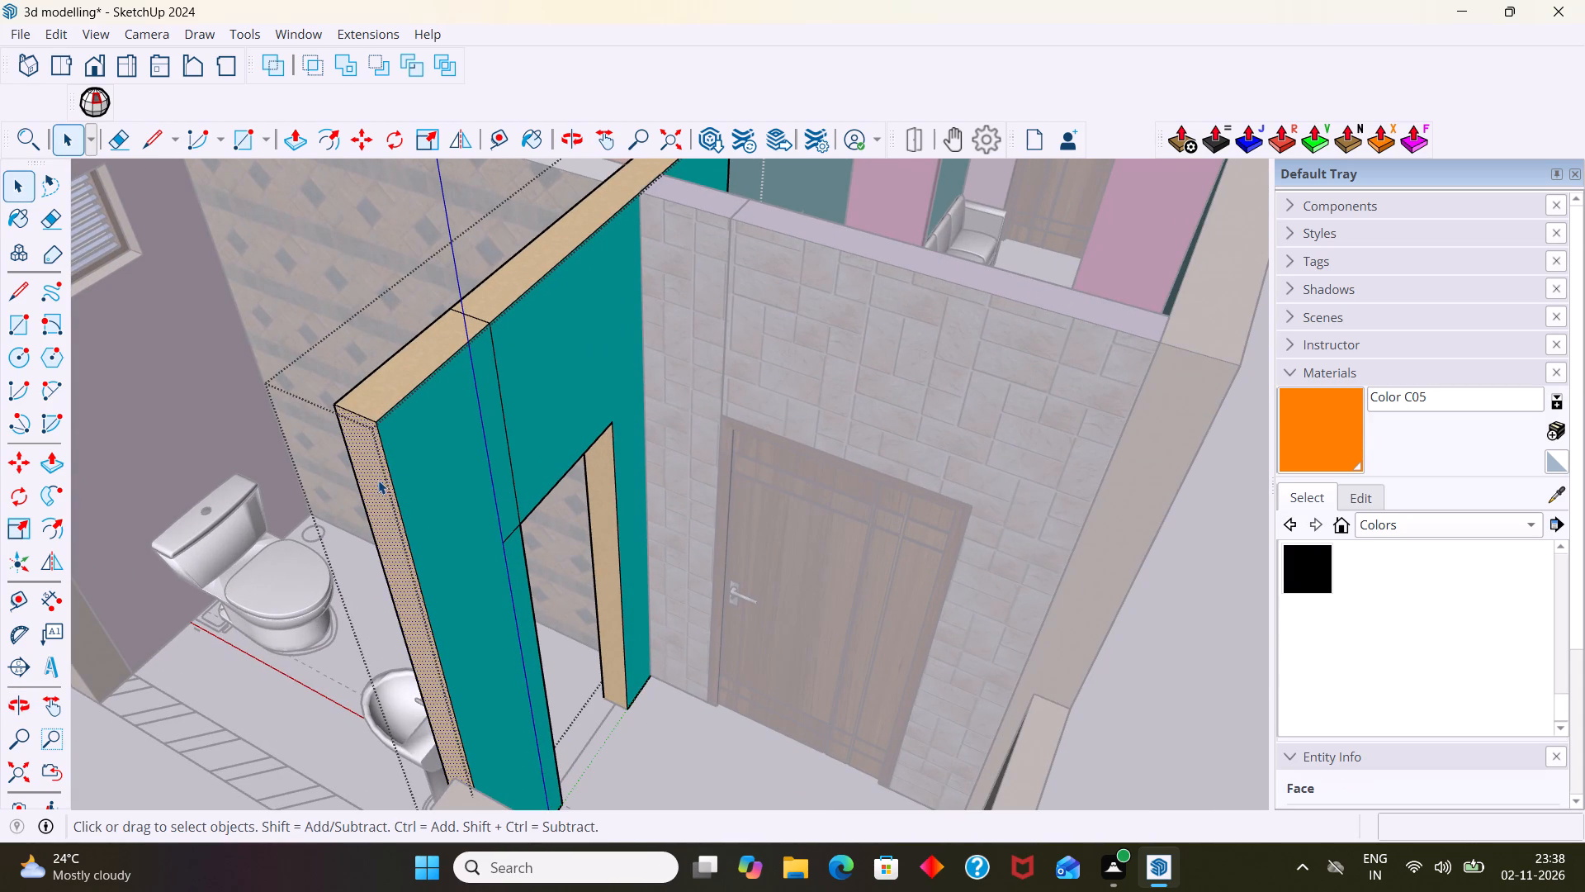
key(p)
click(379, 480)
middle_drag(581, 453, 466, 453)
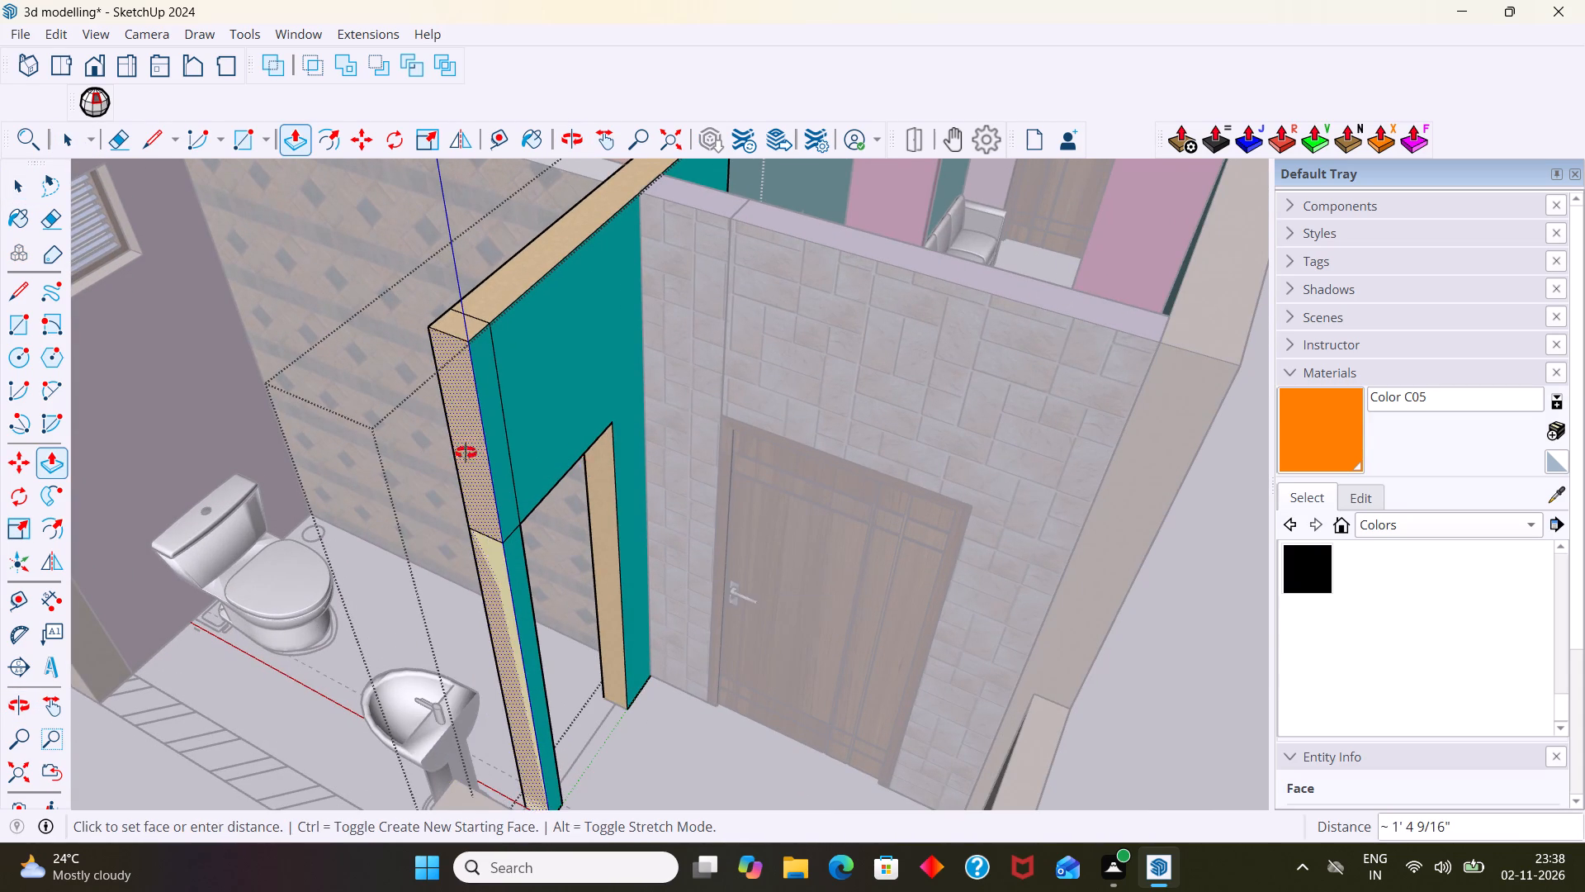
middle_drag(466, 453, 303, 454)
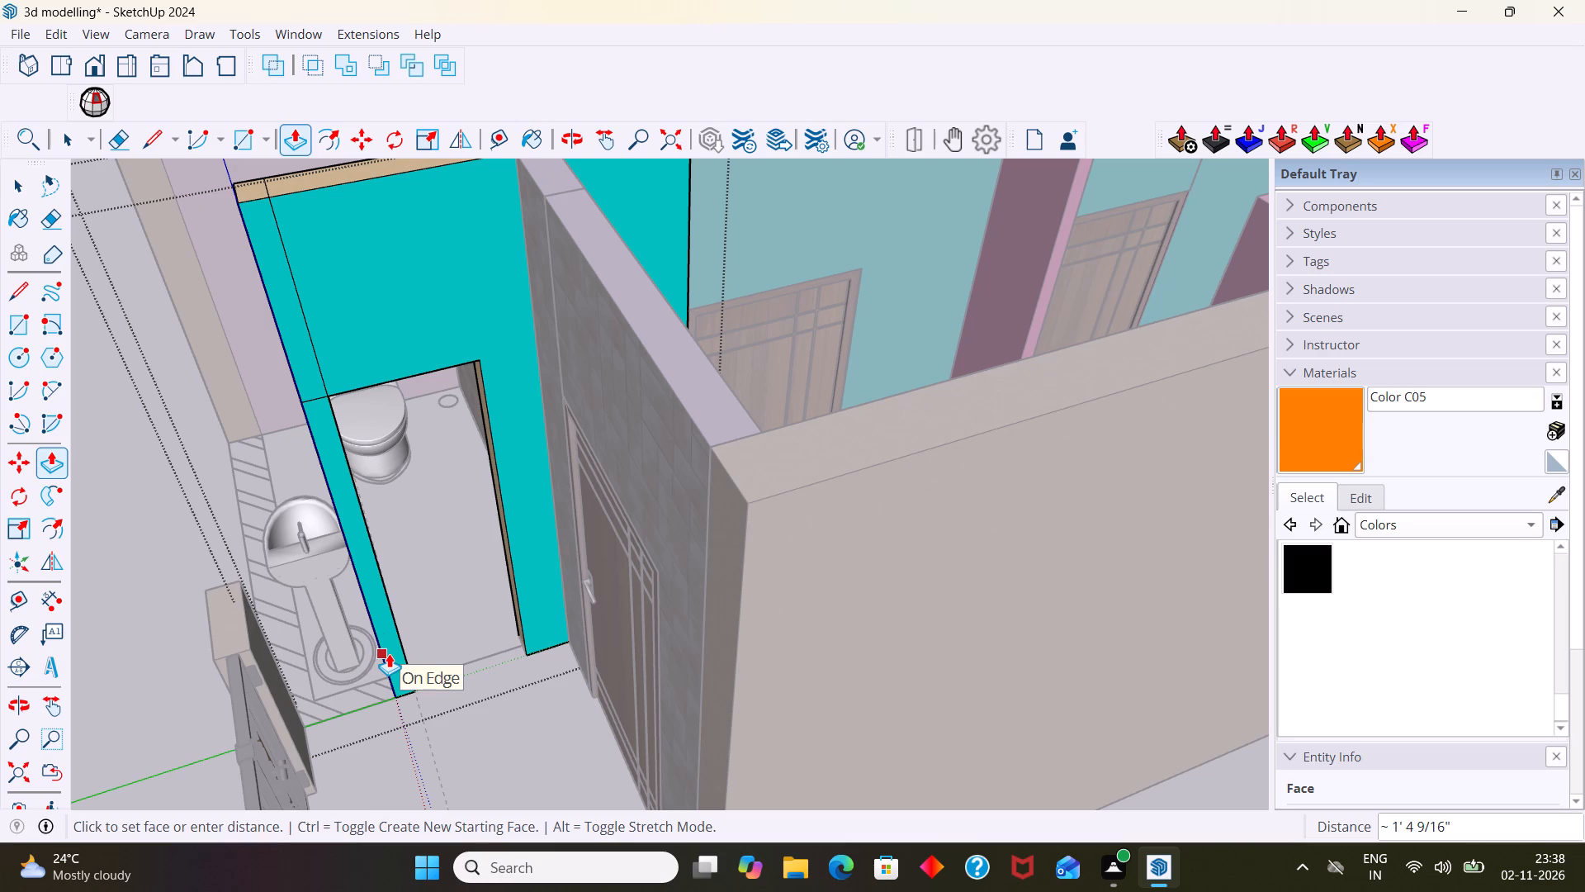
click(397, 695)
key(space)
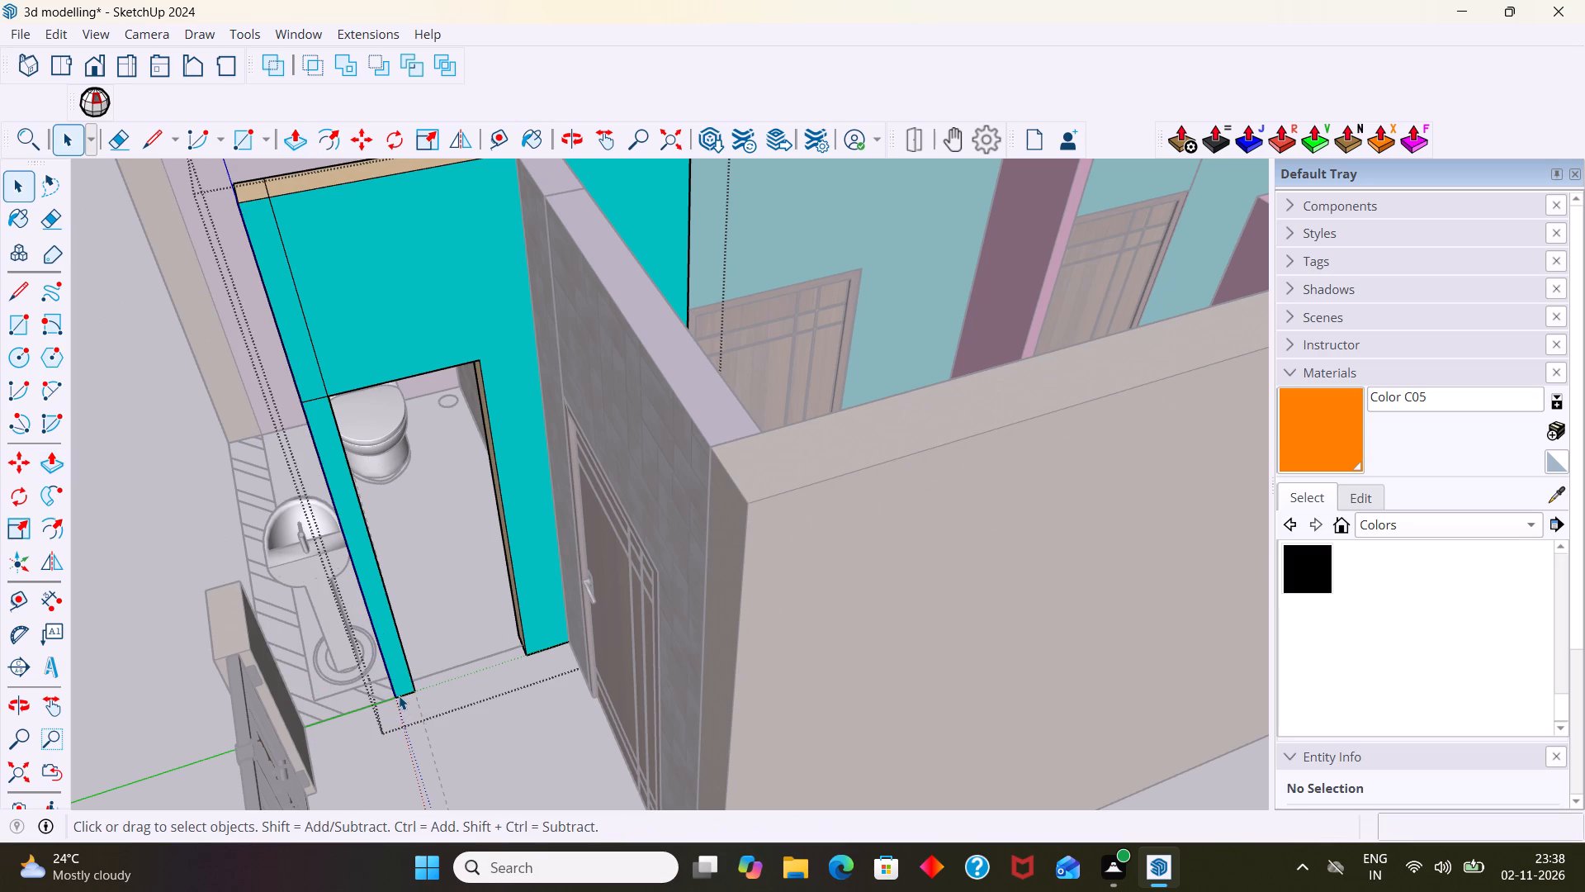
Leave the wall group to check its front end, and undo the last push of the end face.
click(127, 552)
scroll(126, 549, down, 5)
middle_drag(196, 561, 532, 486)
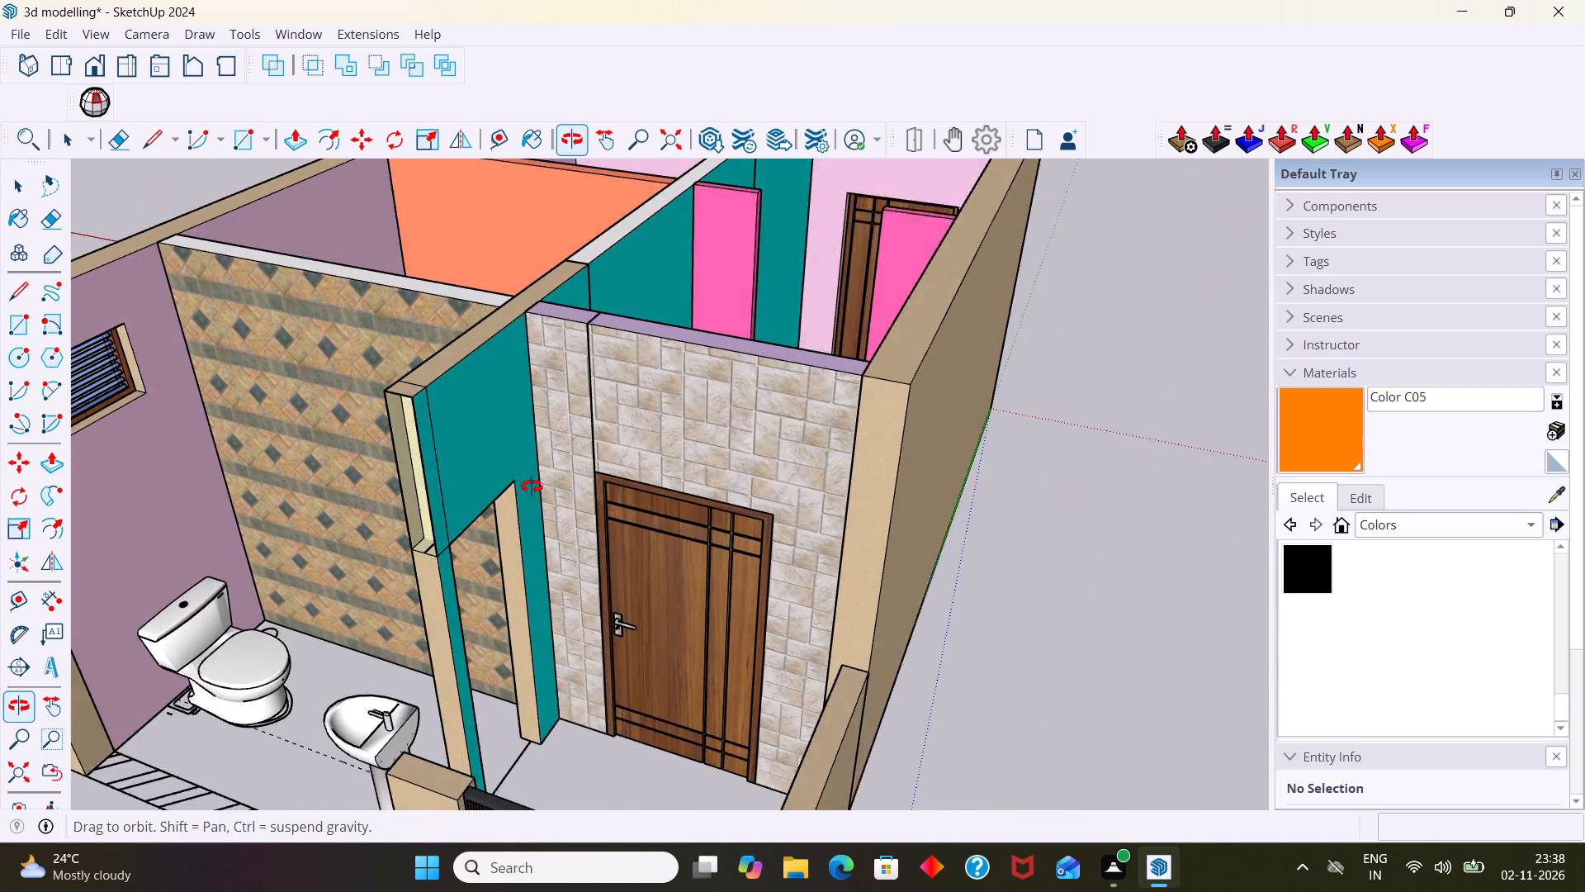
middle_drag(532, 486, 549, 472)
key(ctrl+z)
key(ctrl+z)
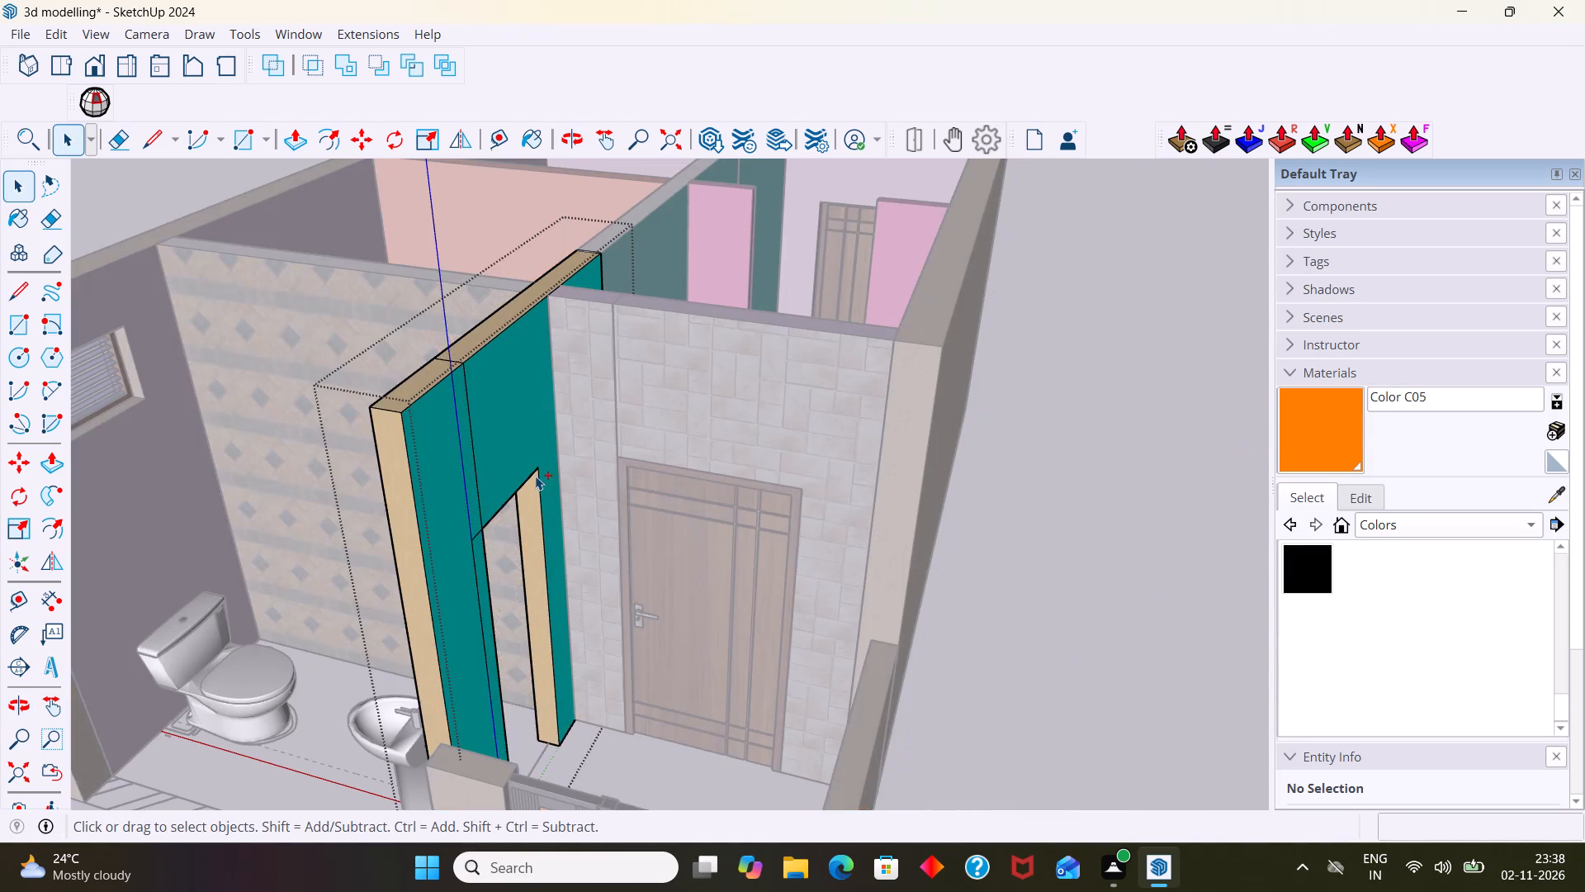
Examine the teal wall, its open doorway and the gate pillar from the porch and toilet sides.
scroll(528, 476, down, 5)
click(112, 740)
scroll(124, 721, down, 4)
middle_drag(349, 655, 48, 746)
scroll(473, 526, up, 5)
middle_drag(265, 543, 214, 622)
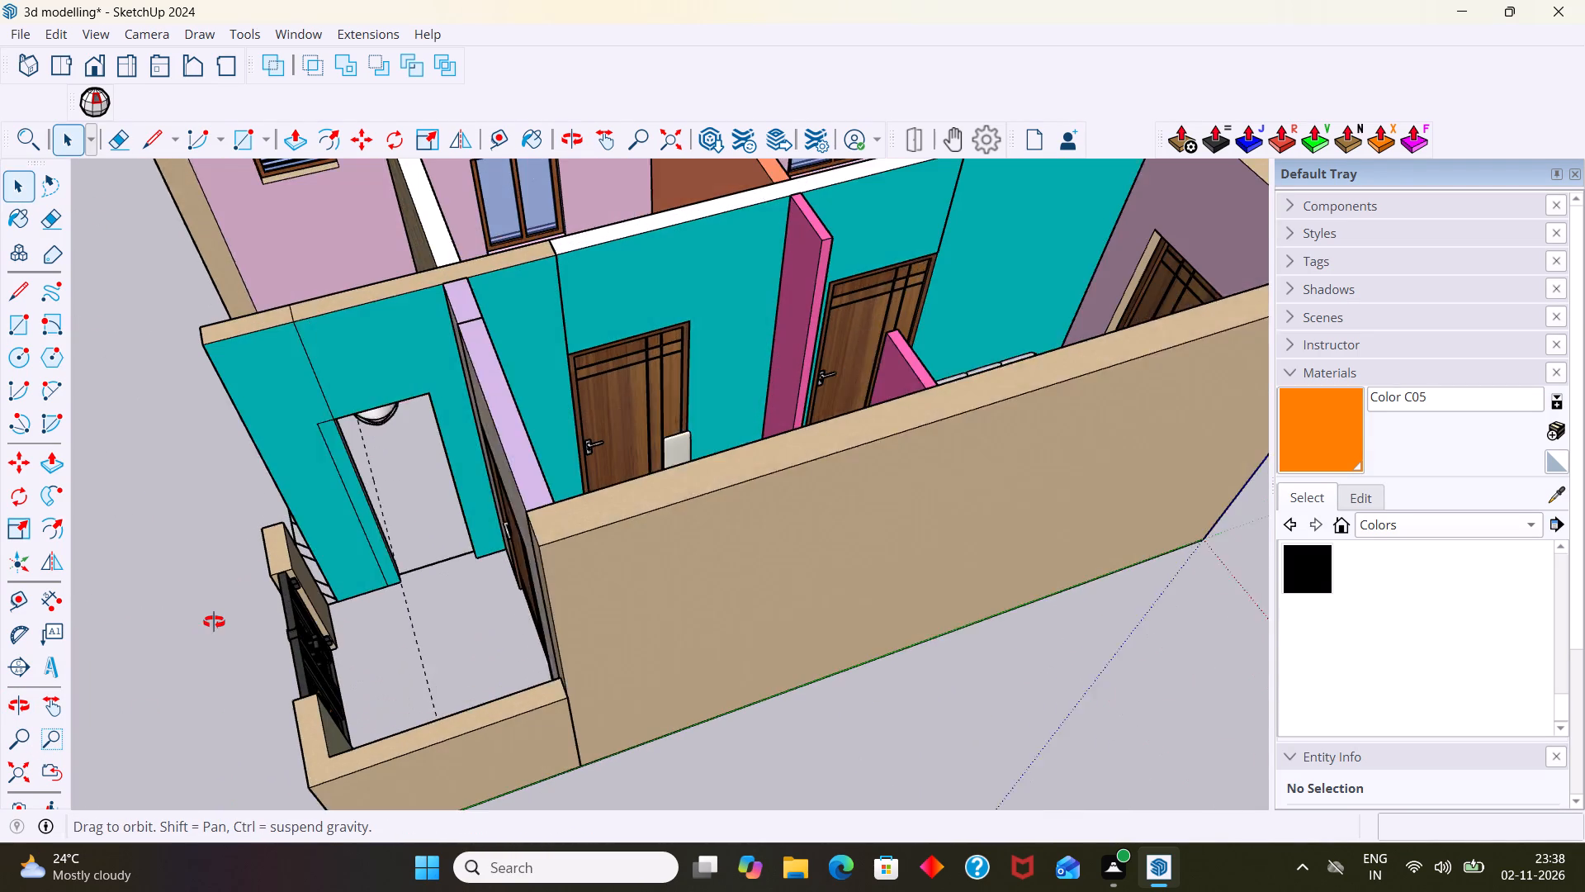
middle_drag(214, 622, 395, 607)
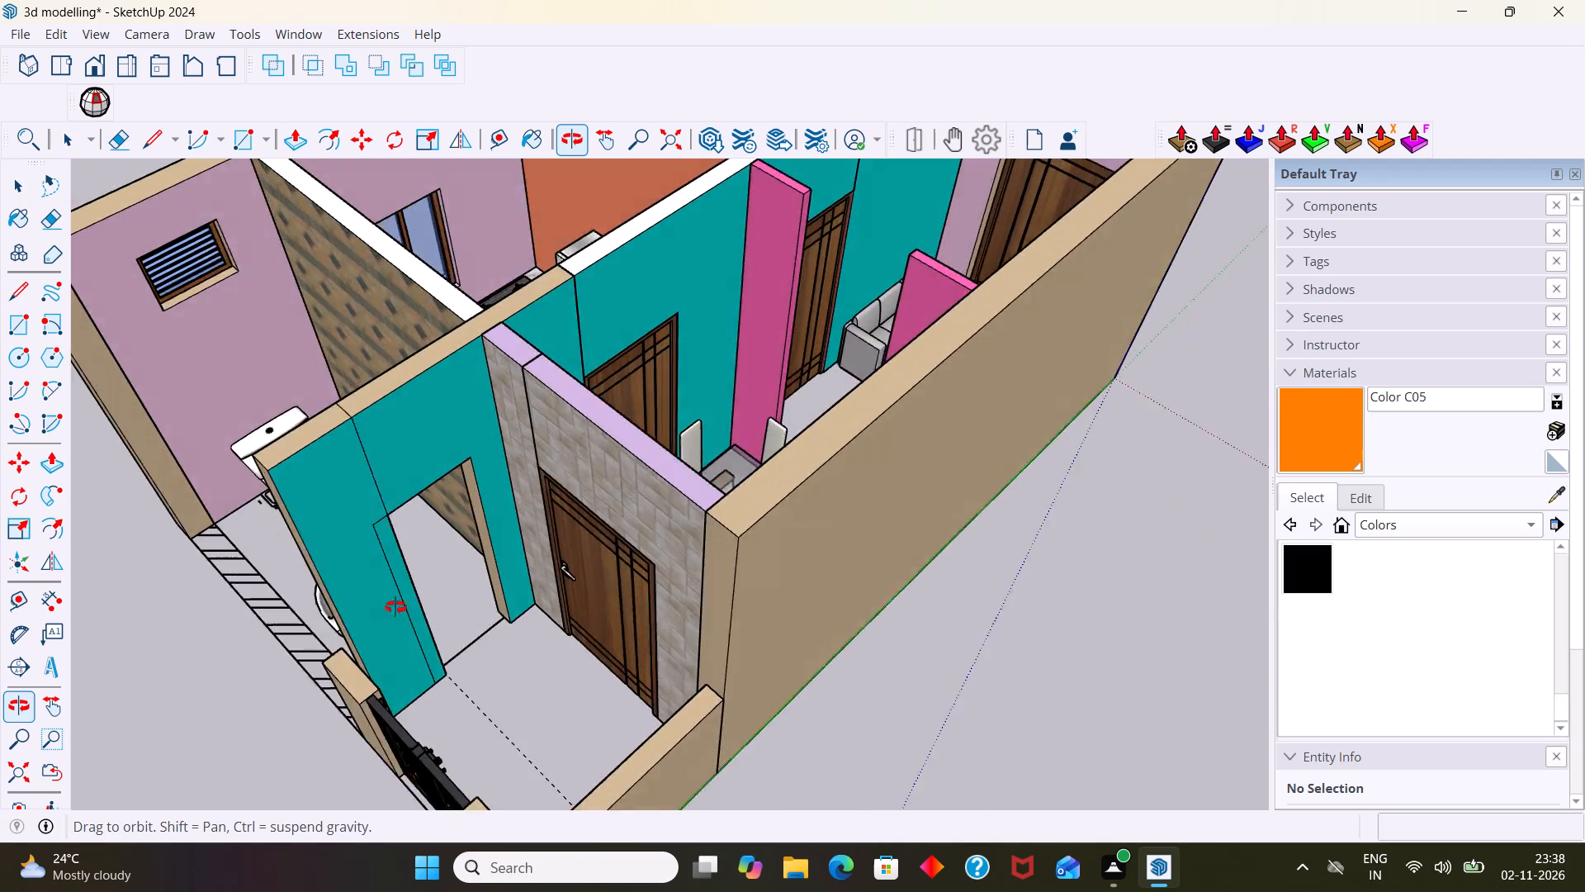
middle_drag(395, 607, 417, 593)
shift+middle_drag(414, 588, 428, 478)
scroll(419, 478, down, 2)
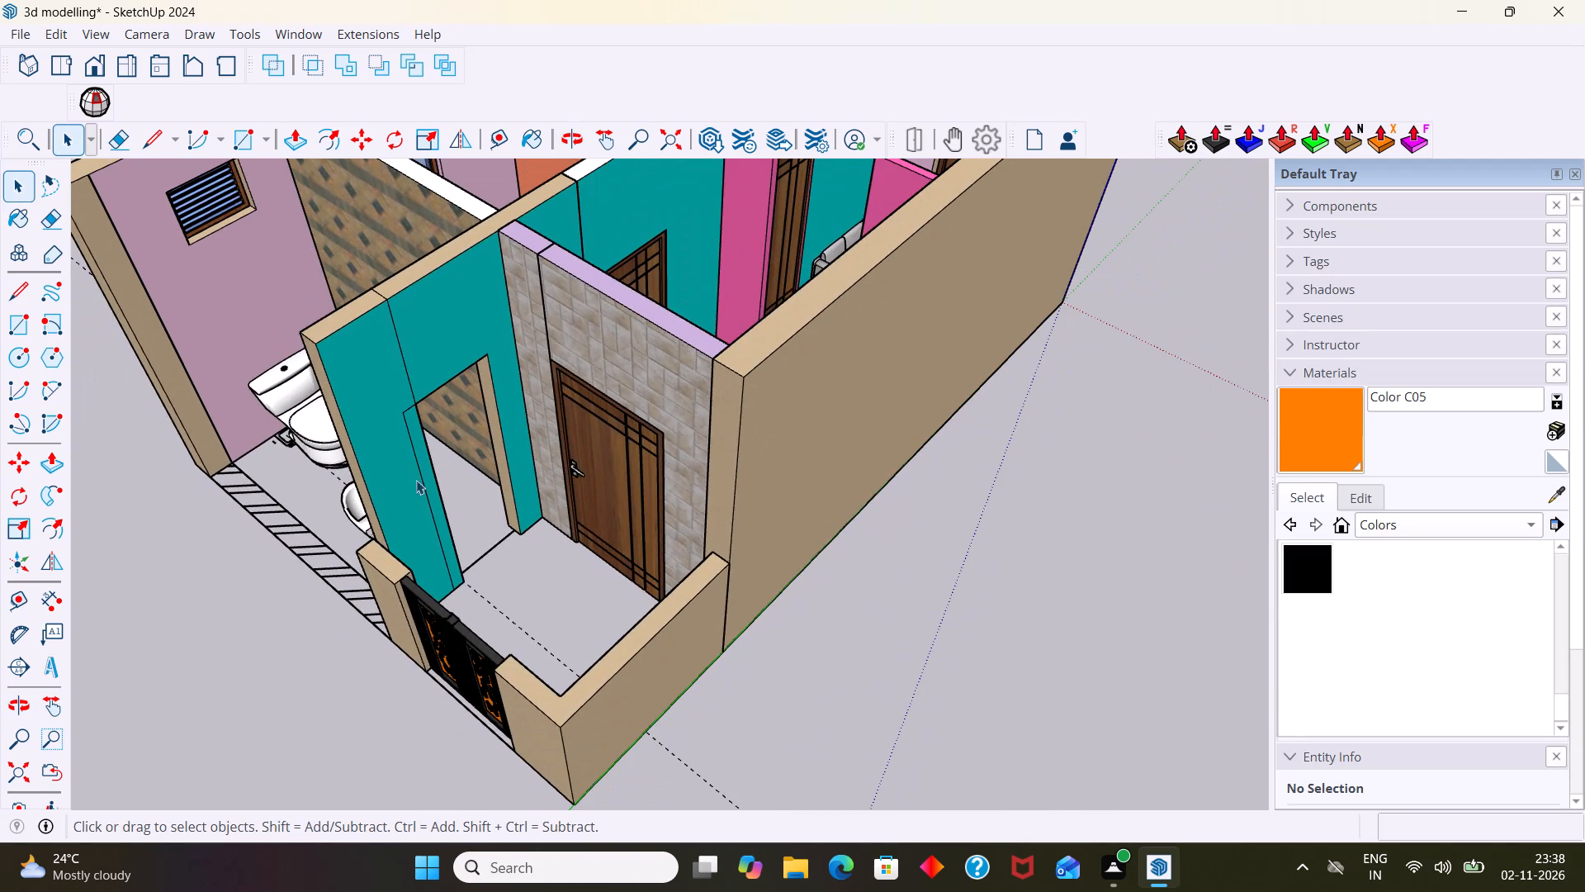
scroll(416, 480, down, 2)
middle_drag(399, 486, 254, 534)
scroll(454, 575, up, 4)
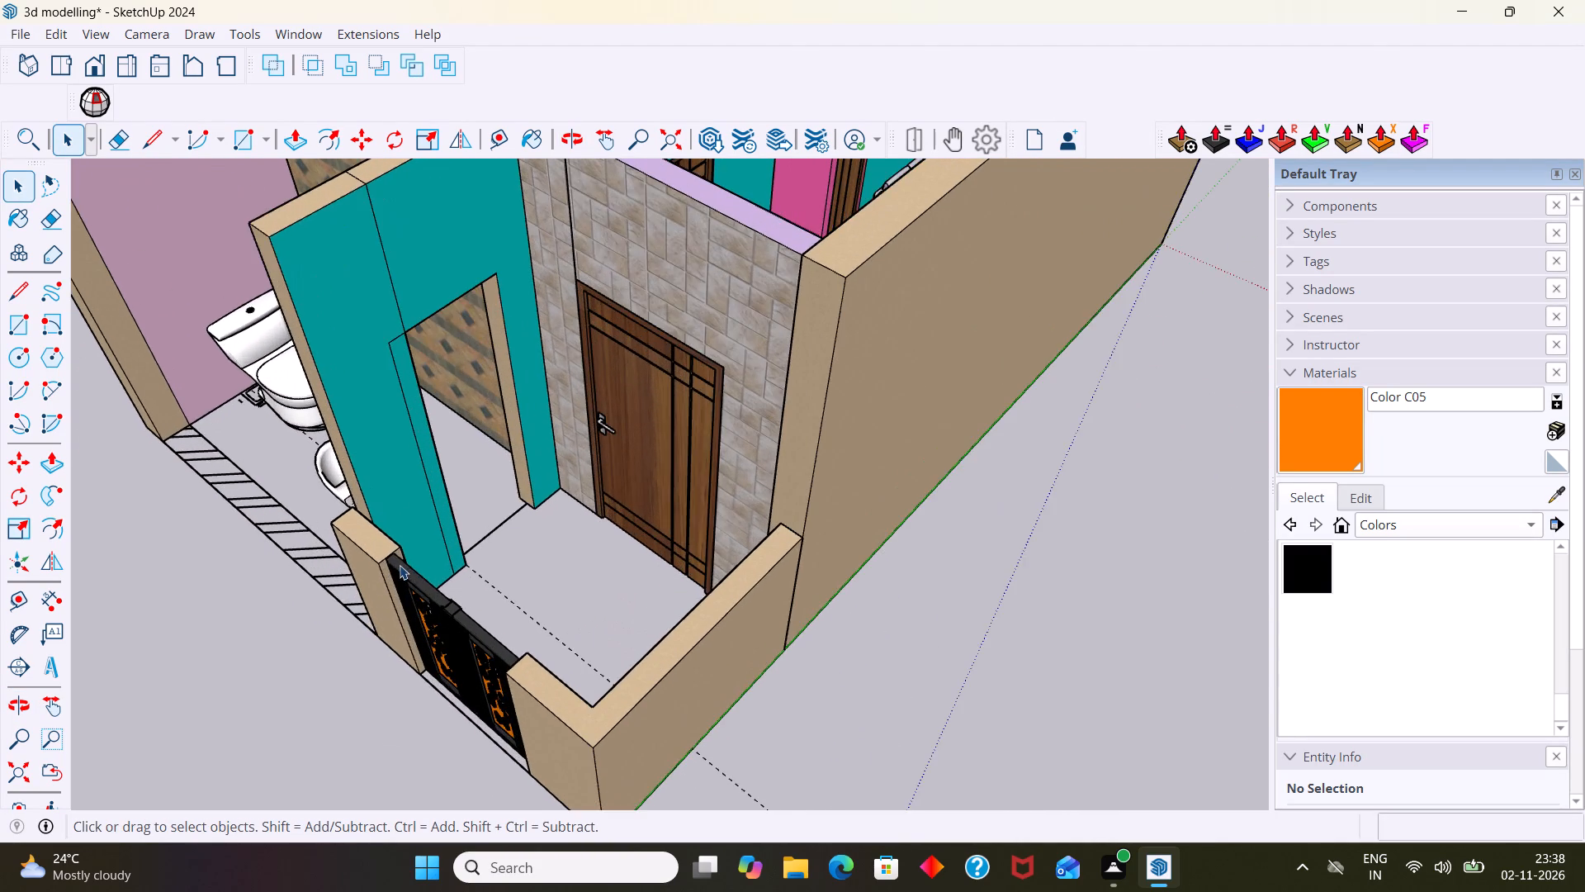
middle_drag(400, 565, 809, 519)
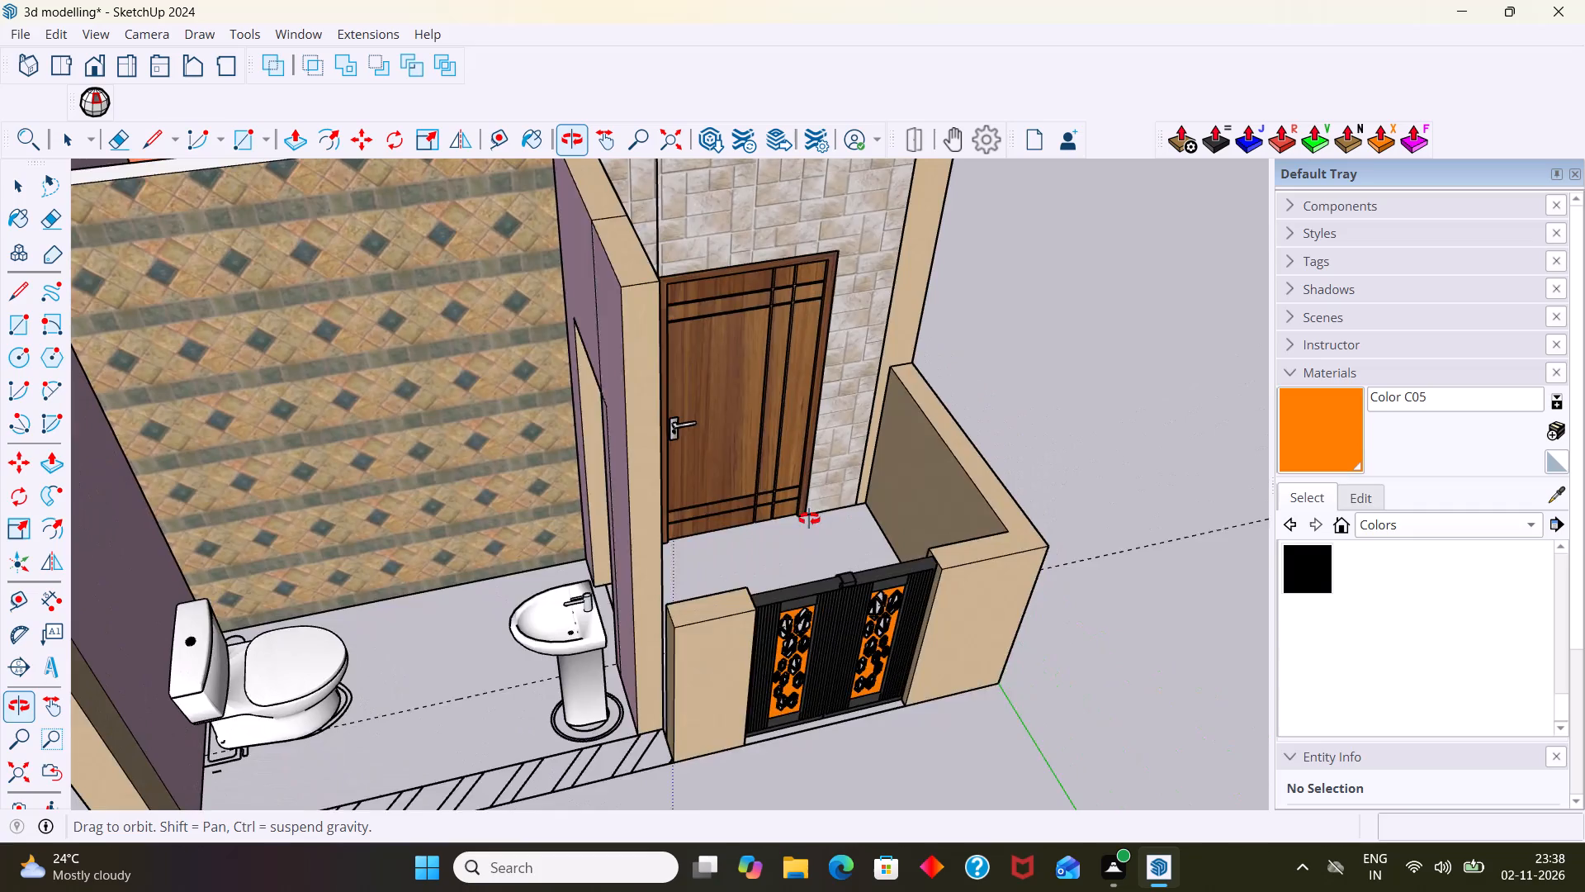
middle_drag(809, 519, 499, 561)
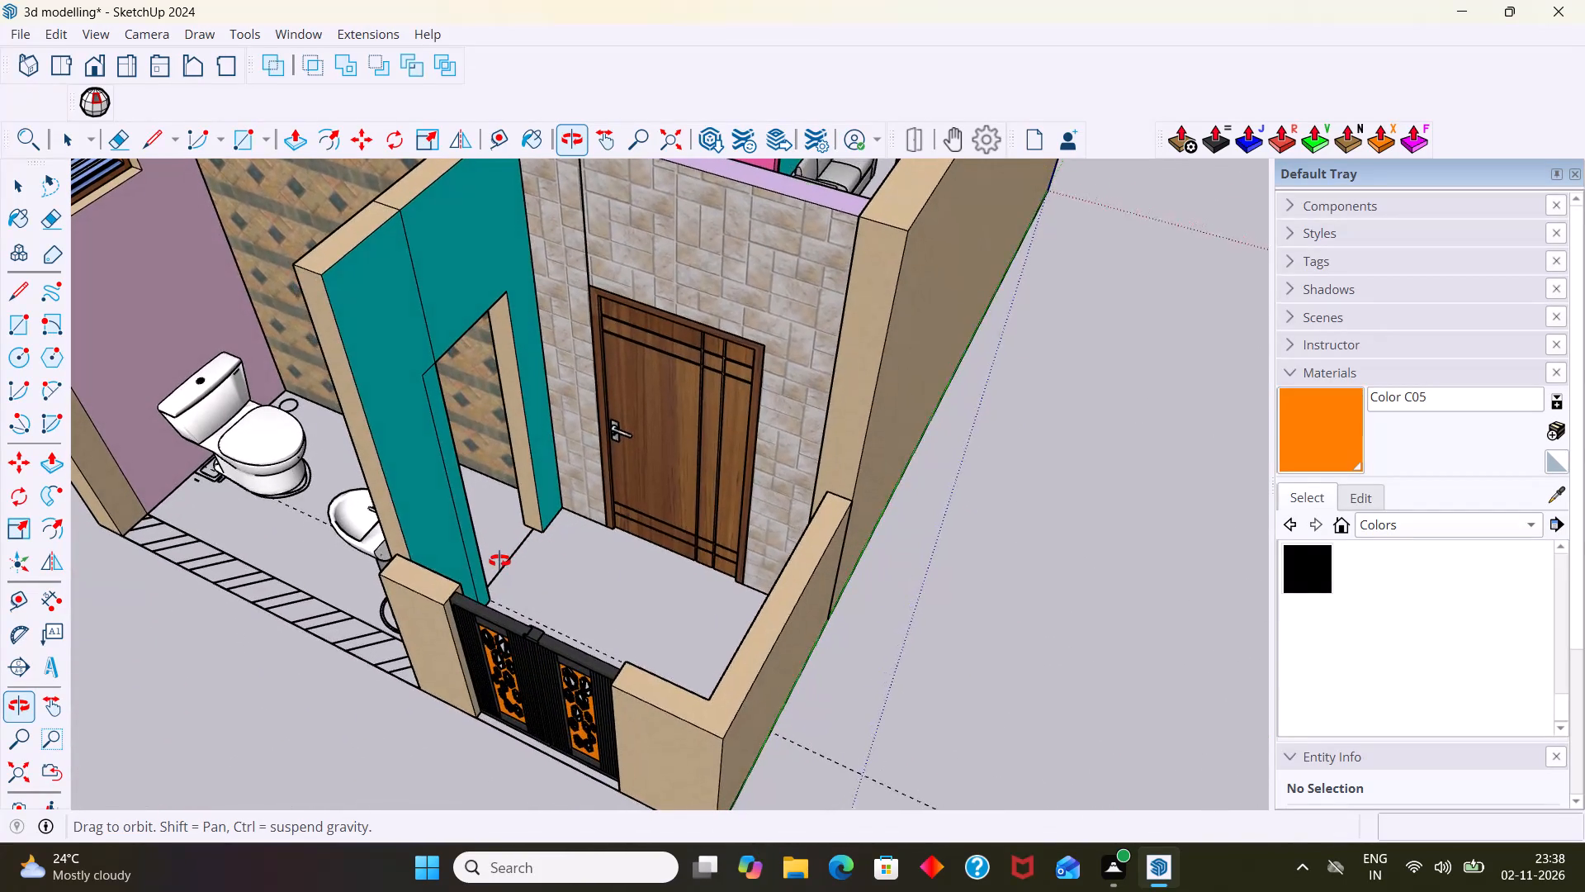
middle_drag(499, 561, 382, 558)
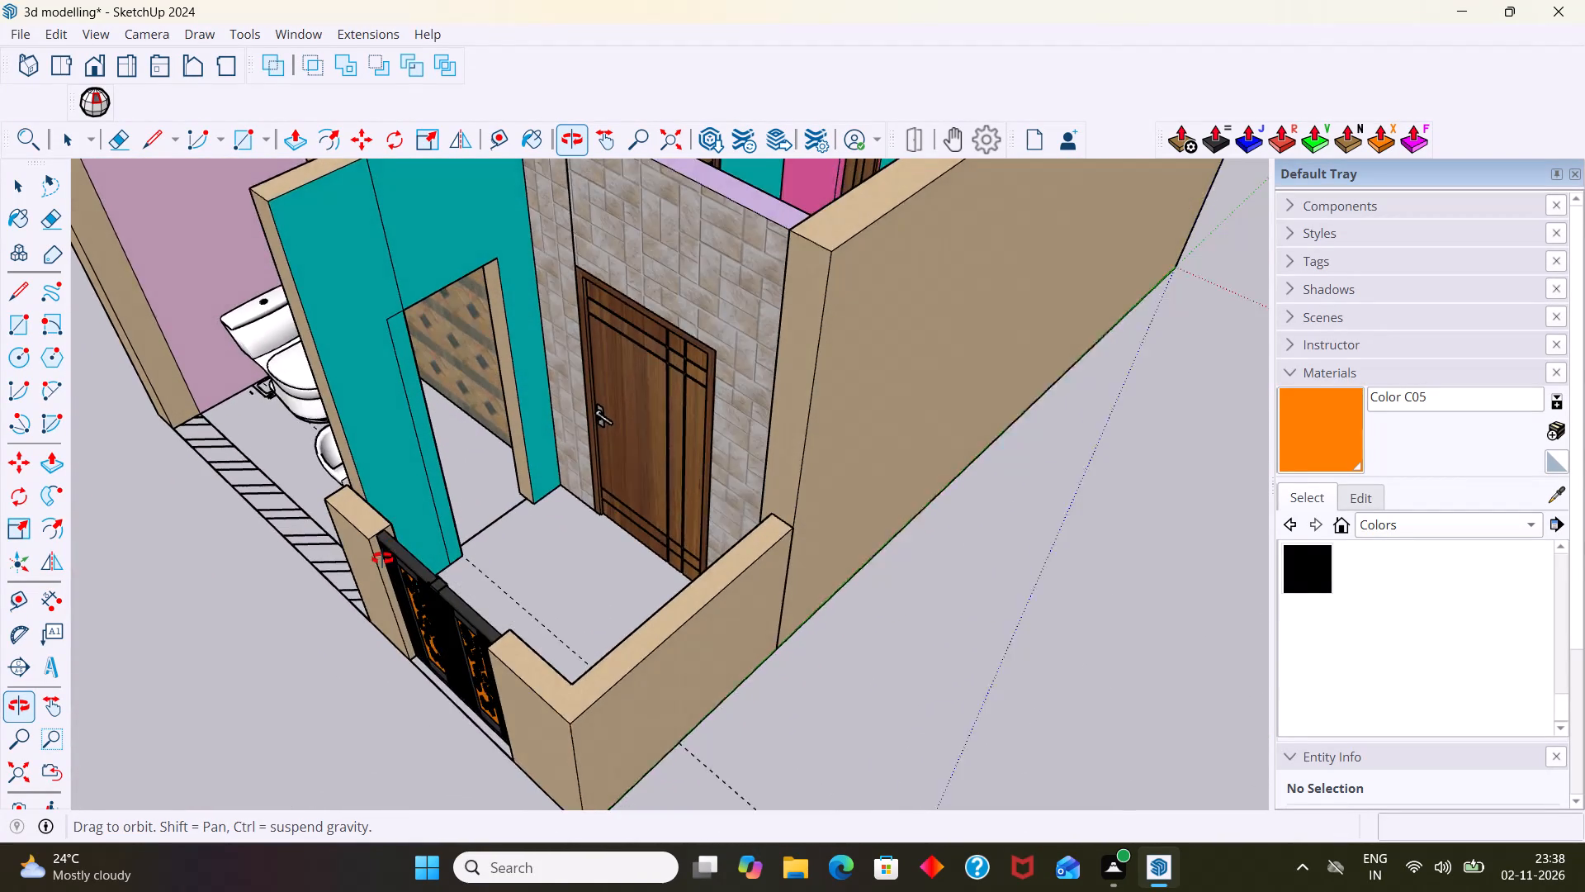
middle_drag(382, 558, 381, 561)
Undo the earlier teal wall edits, including its shortening, the jamb edge deletions, the toilet door's deletion and the guide line.
scroll(381, 561, up, 1)
key(ctrl+z)
key(ctrl+z)
key(ctrl+z)
key(ctrl+z)
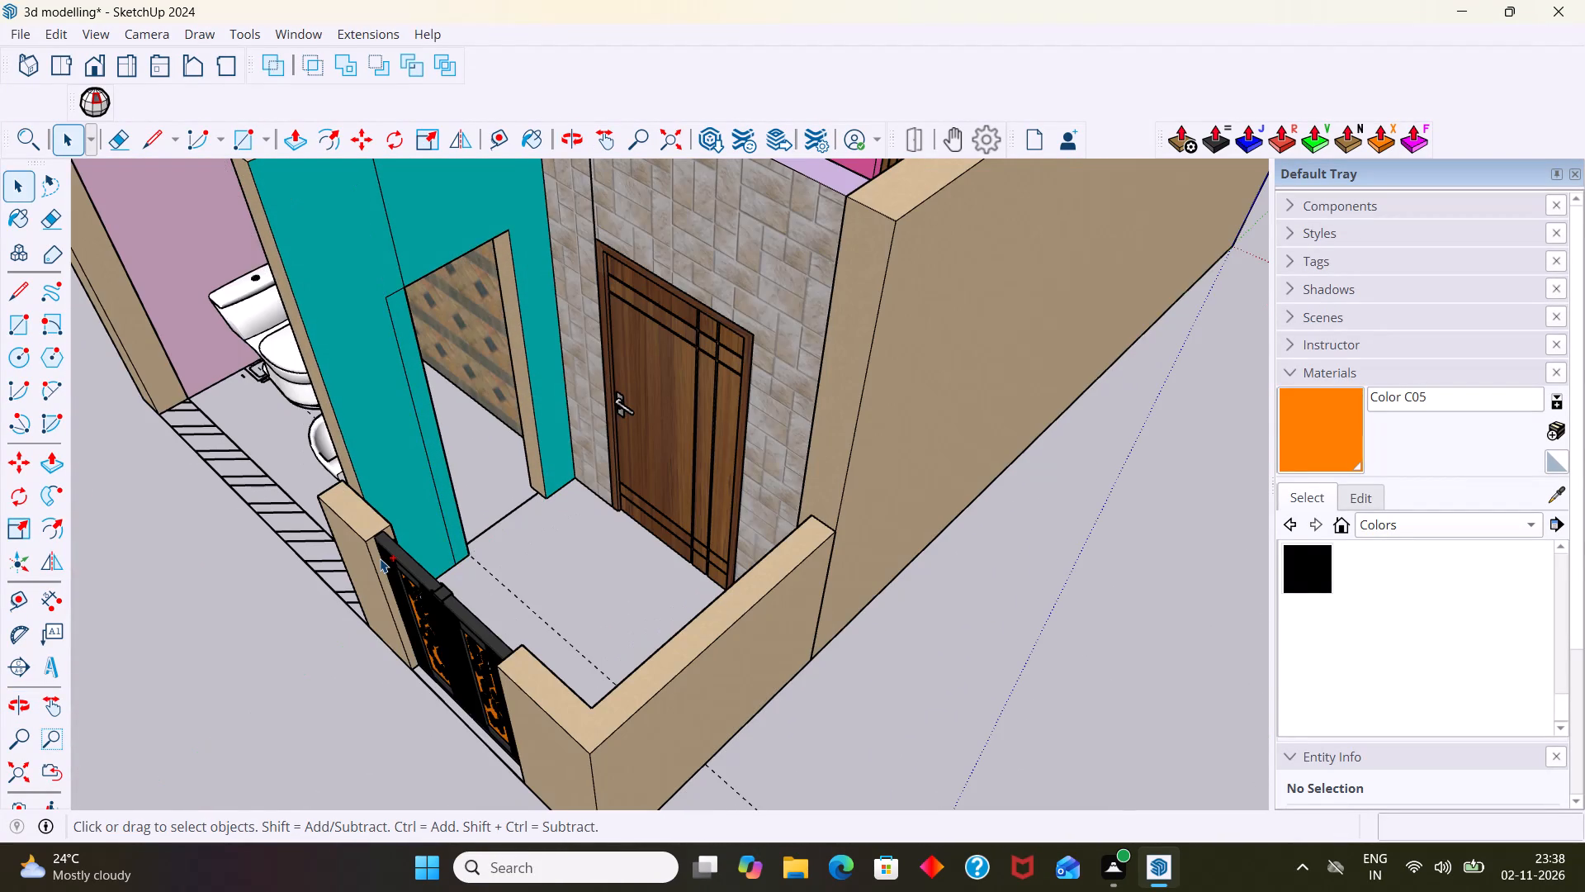
key(ctrl+z)
key(ctrl+z)
key(ctrl+z)
key(ctrl+z)
key(ctrl+z)
key(ctrl+z)
key(ctrl+z)
key(ctrl+z)
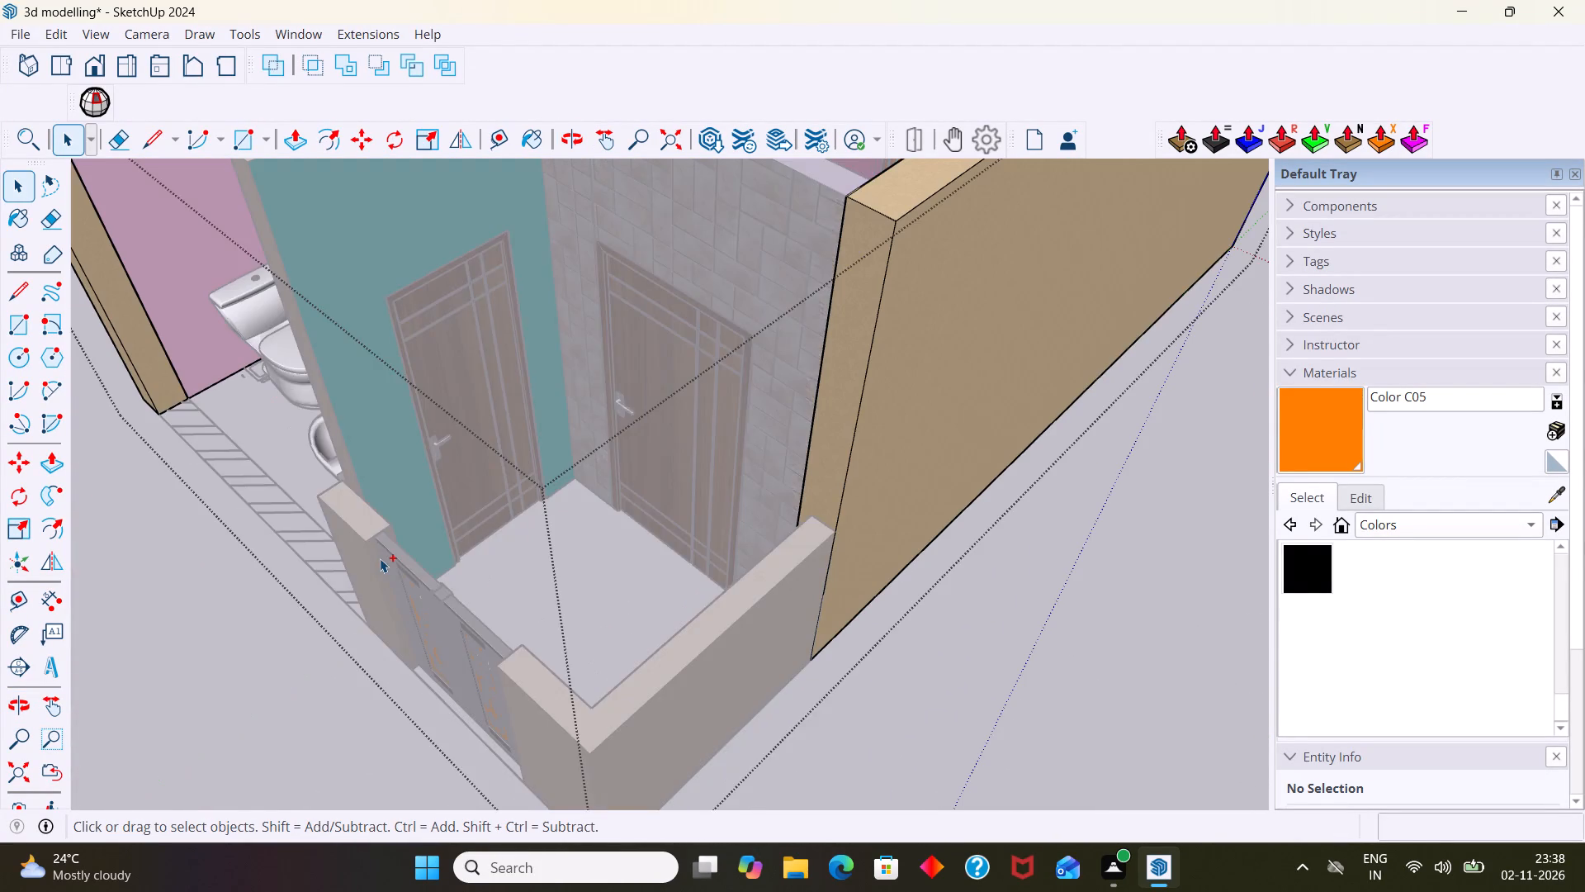
Undo the long run of earlier edits, back past the toilet room's washbasin and the WC's white finish.
key(ctrl+z)
key(ctrl+z)
key(ctrl+z)
key(ctrl+z)
key(ctrl+z)
key(ctrl+z)
key(ctrl+z)
key(ctrl+z)
key(ctrl+z)
key(ctrl+z)
key(ctrl+z)
key(ctrl+z)
key(ctrl+z)
key(ctrl+z)
key(ctrl+z)
key(ctrl+z)
key(ctrl+z)
key(ctrl+z)
key(ctrl+z)
key(ctrl+z)
key(ctrl+z)
key(ctrl+z)
scroll(375, 554, down, 7)
middle_drag(366, 513, 647, 671)
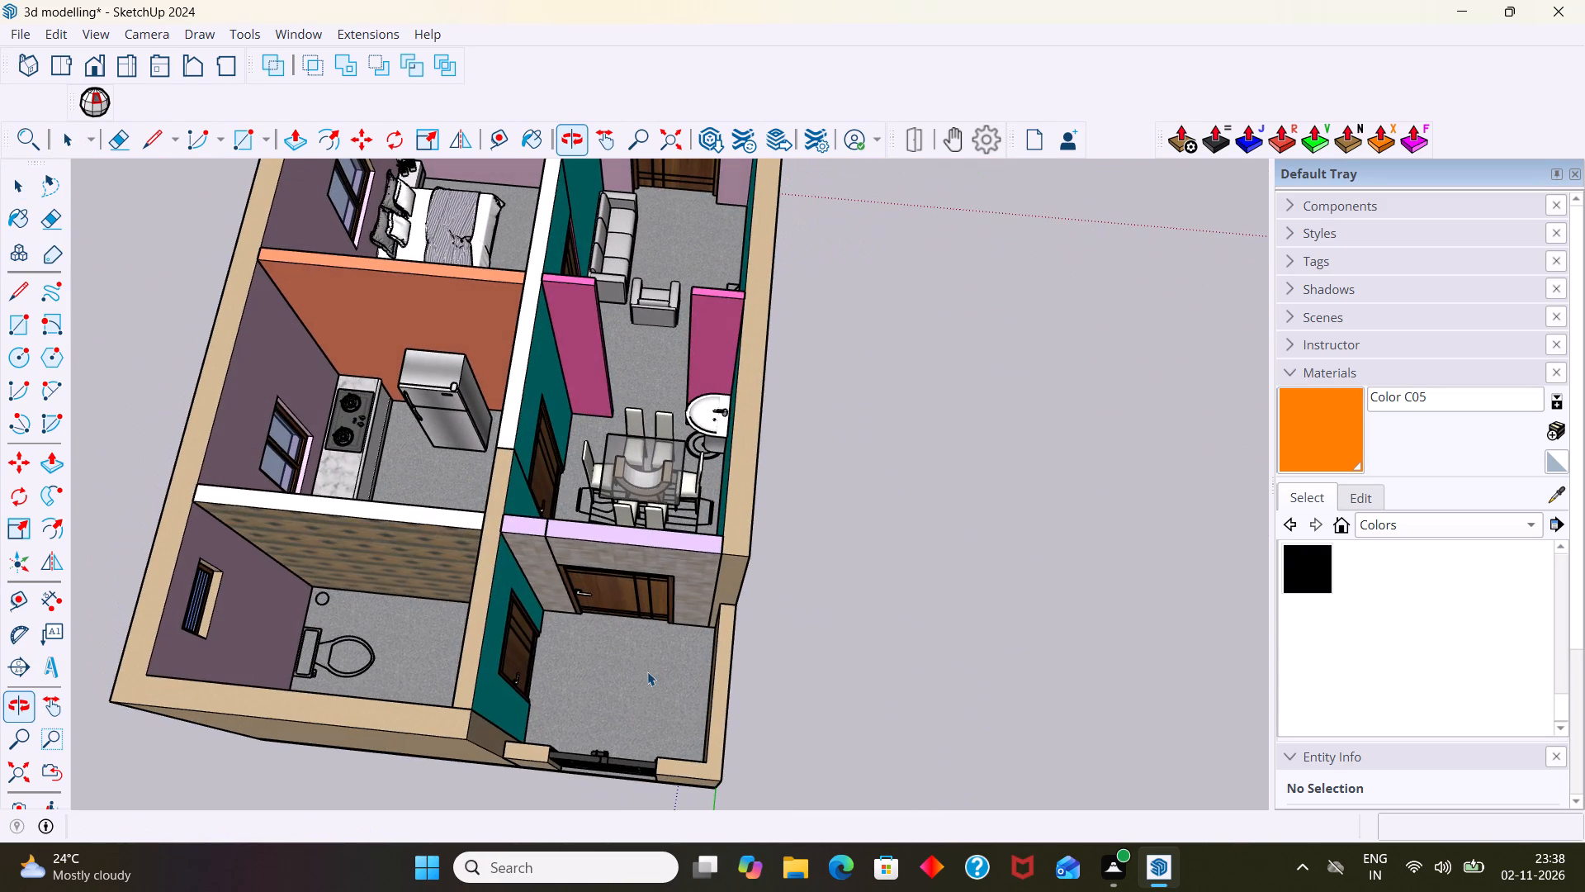
Redo the undone edits up to the toilet room's washbasin and the WC's white finish.
key(ctrl+y)
key(ctrl+y)
key(ctrl+y)
key(ctrl+y)
key(ctrl+y)
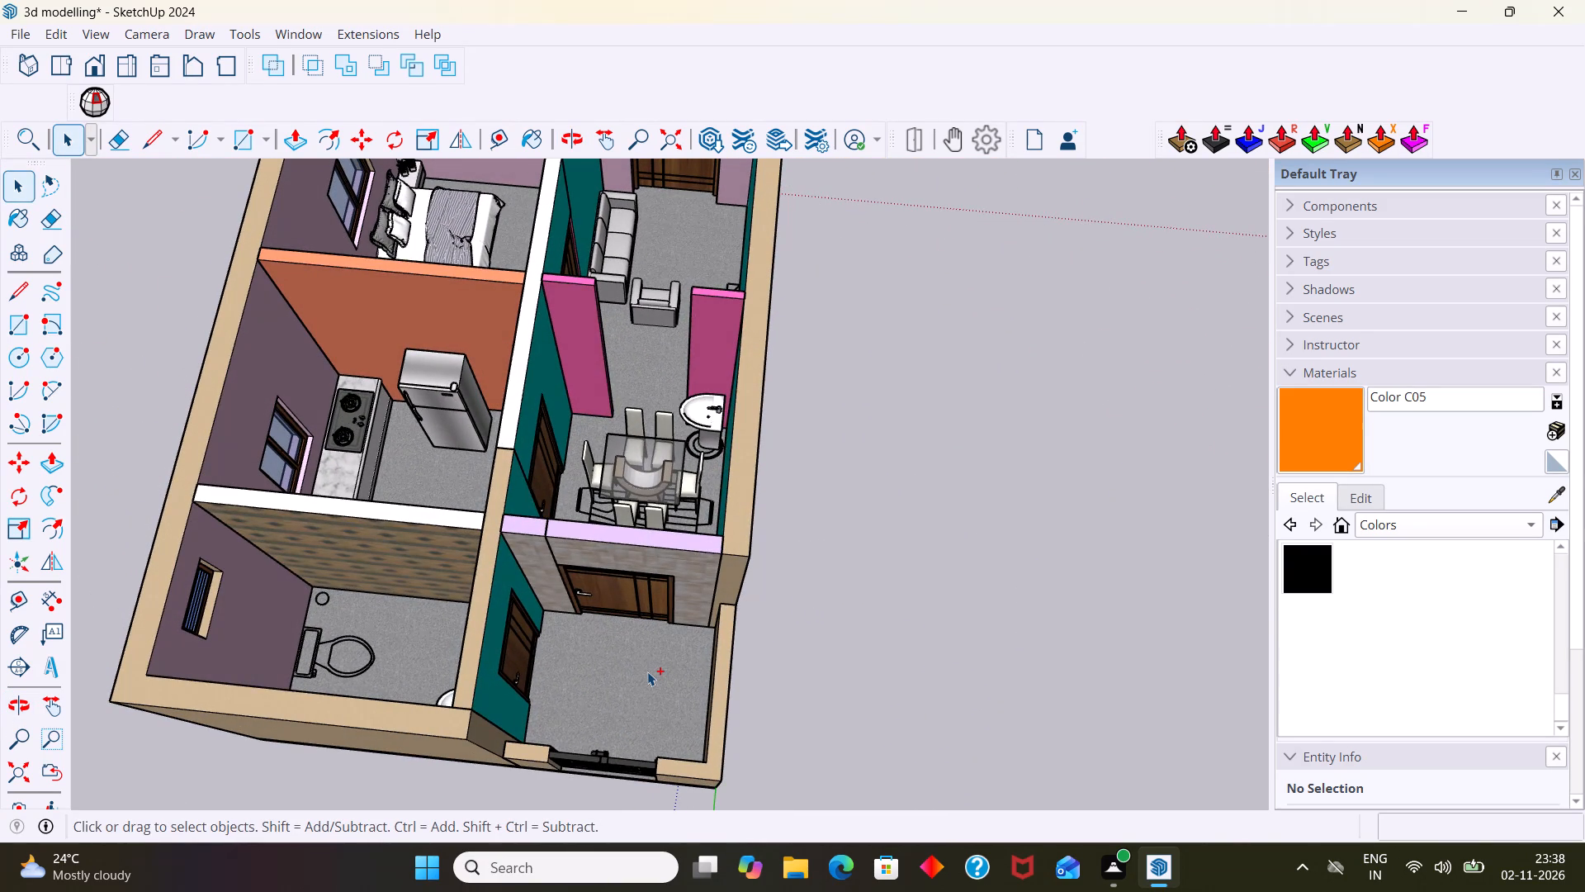
key(ctrl+y)
key(ctrl+y)
key(ctrl+y)
key(ctrl+y)
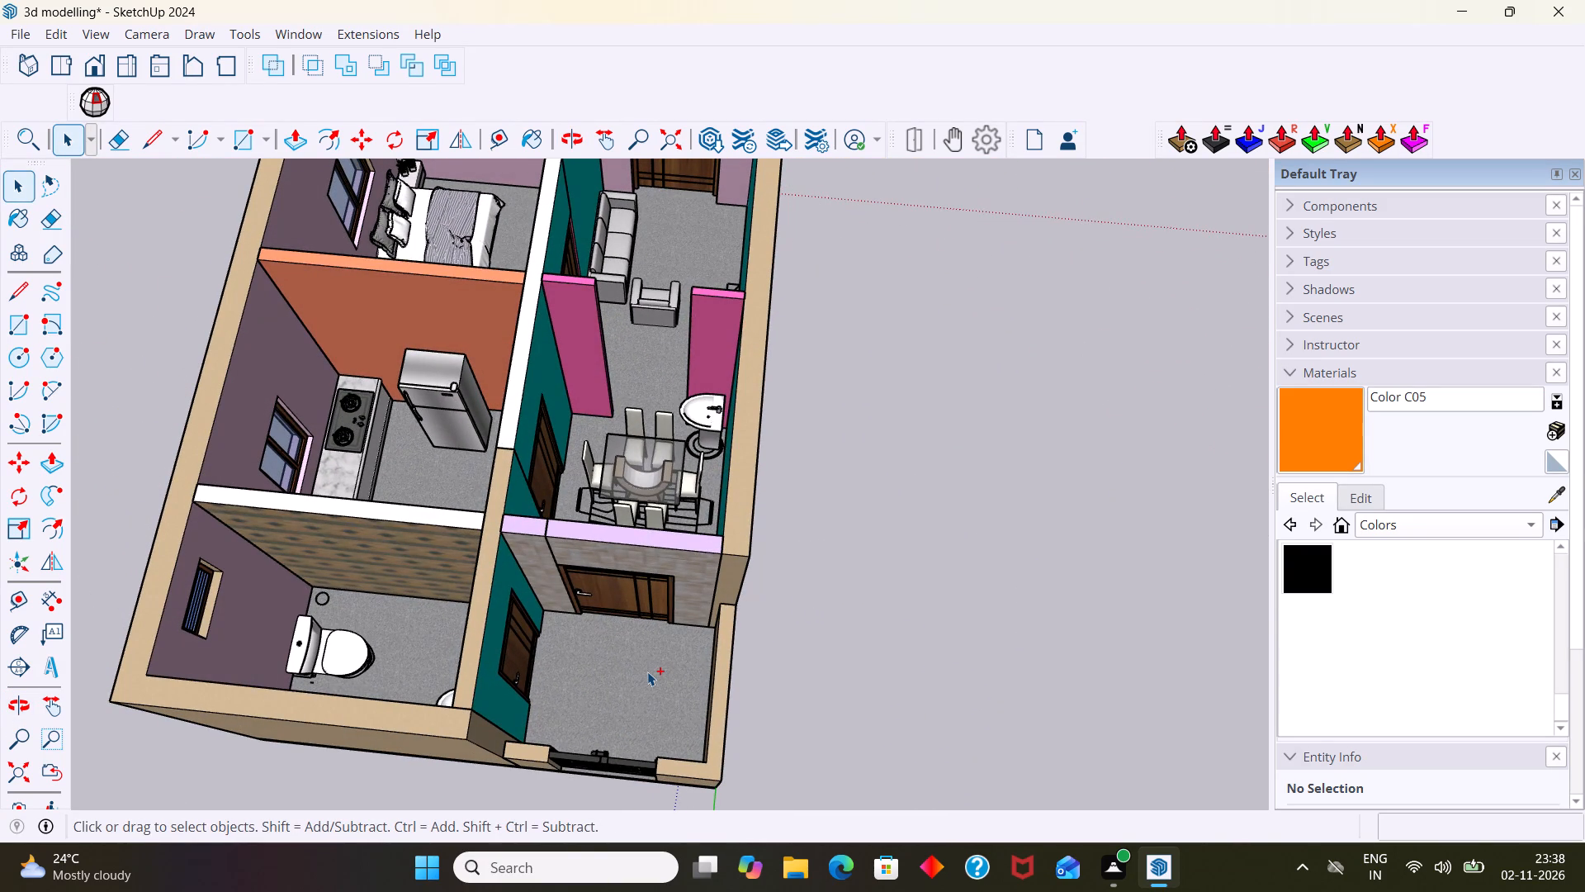
Examine the roofless house from above and from the porch side, checking the toilet room, teal wall and doors.
scroll(638, 666, down, 5)
middle_drag(900, 692, 874, 672)
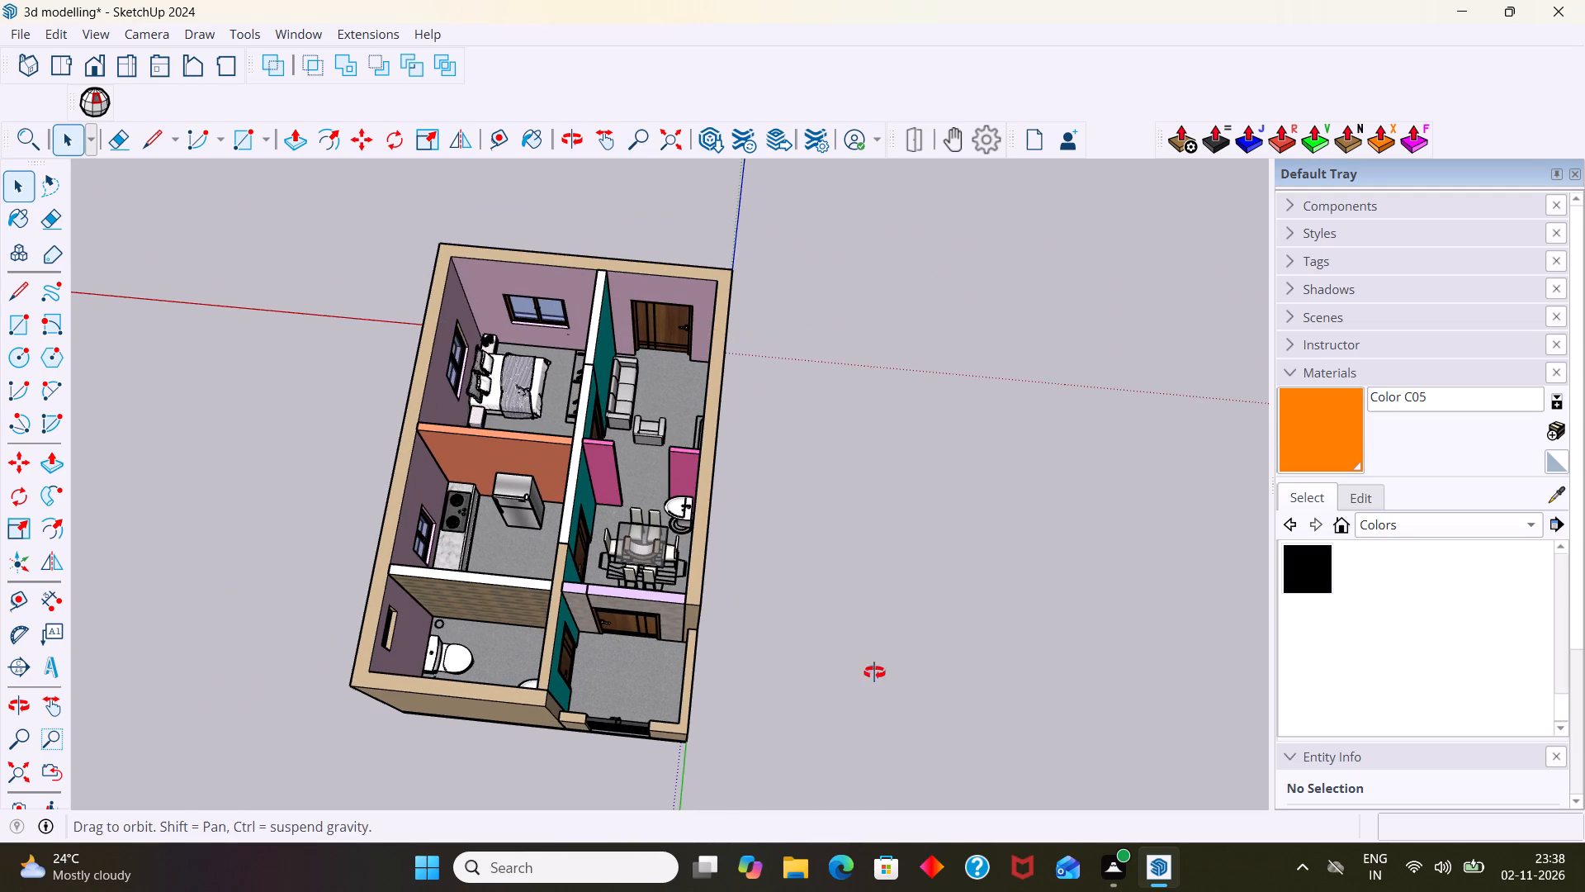
middle_drag(874, 672, 553, 357)
click(831, 717)
middle_drag(493, 415, 553, 683)
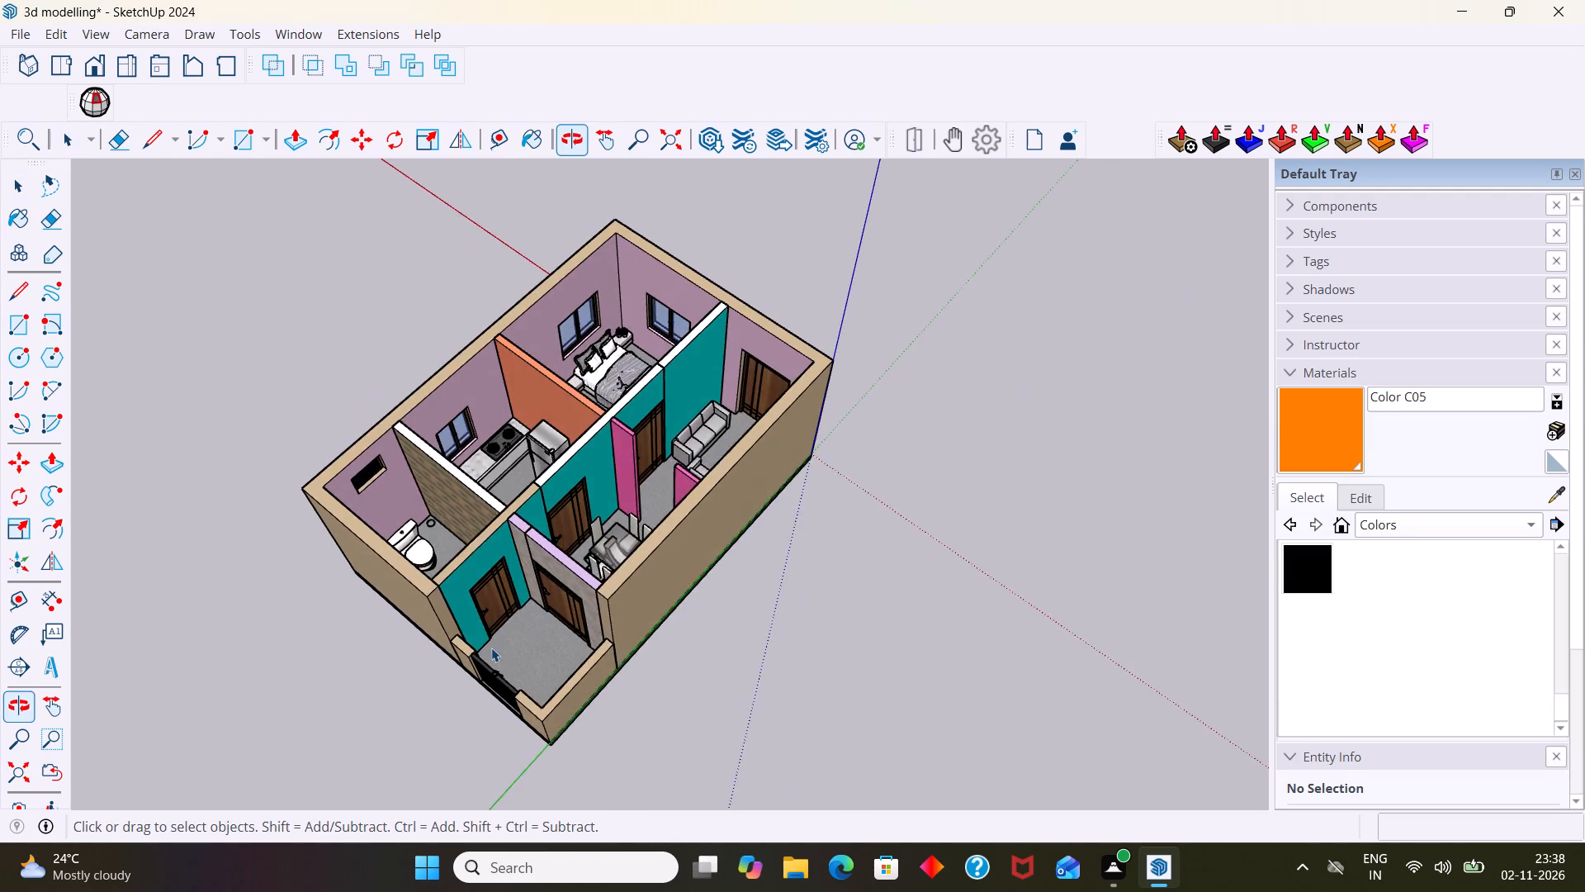
scroll(491, 648, up, 8)
middle_drag(477, 618, 604, 791)
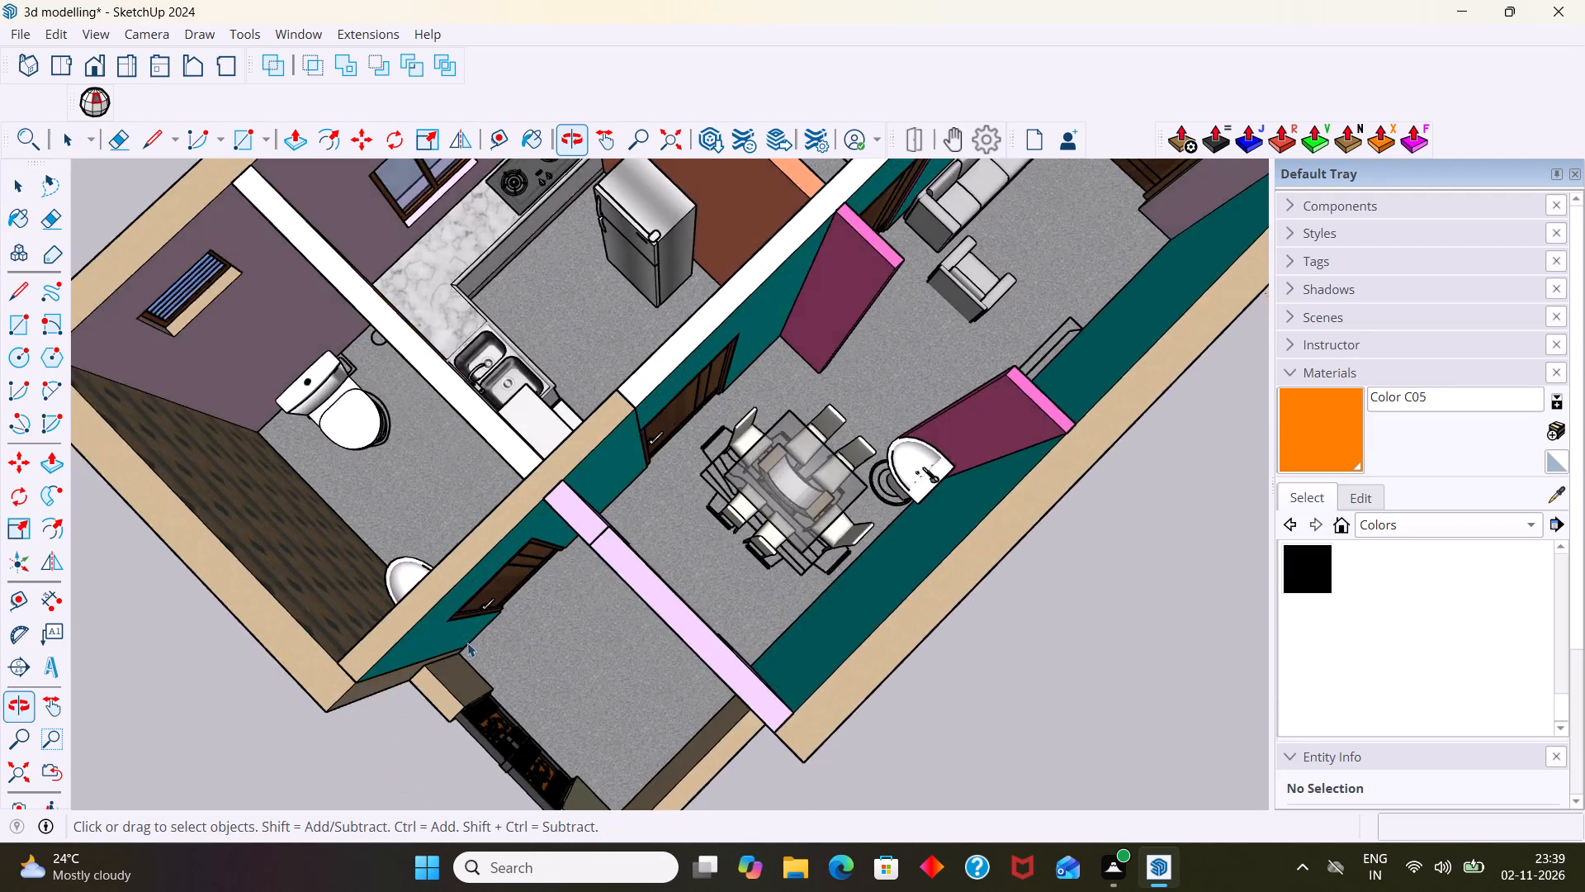
scroll(446, 627, up, 3)
middle_drag(414, 616, 402, 553)
scroll(396, 542, down, 10)
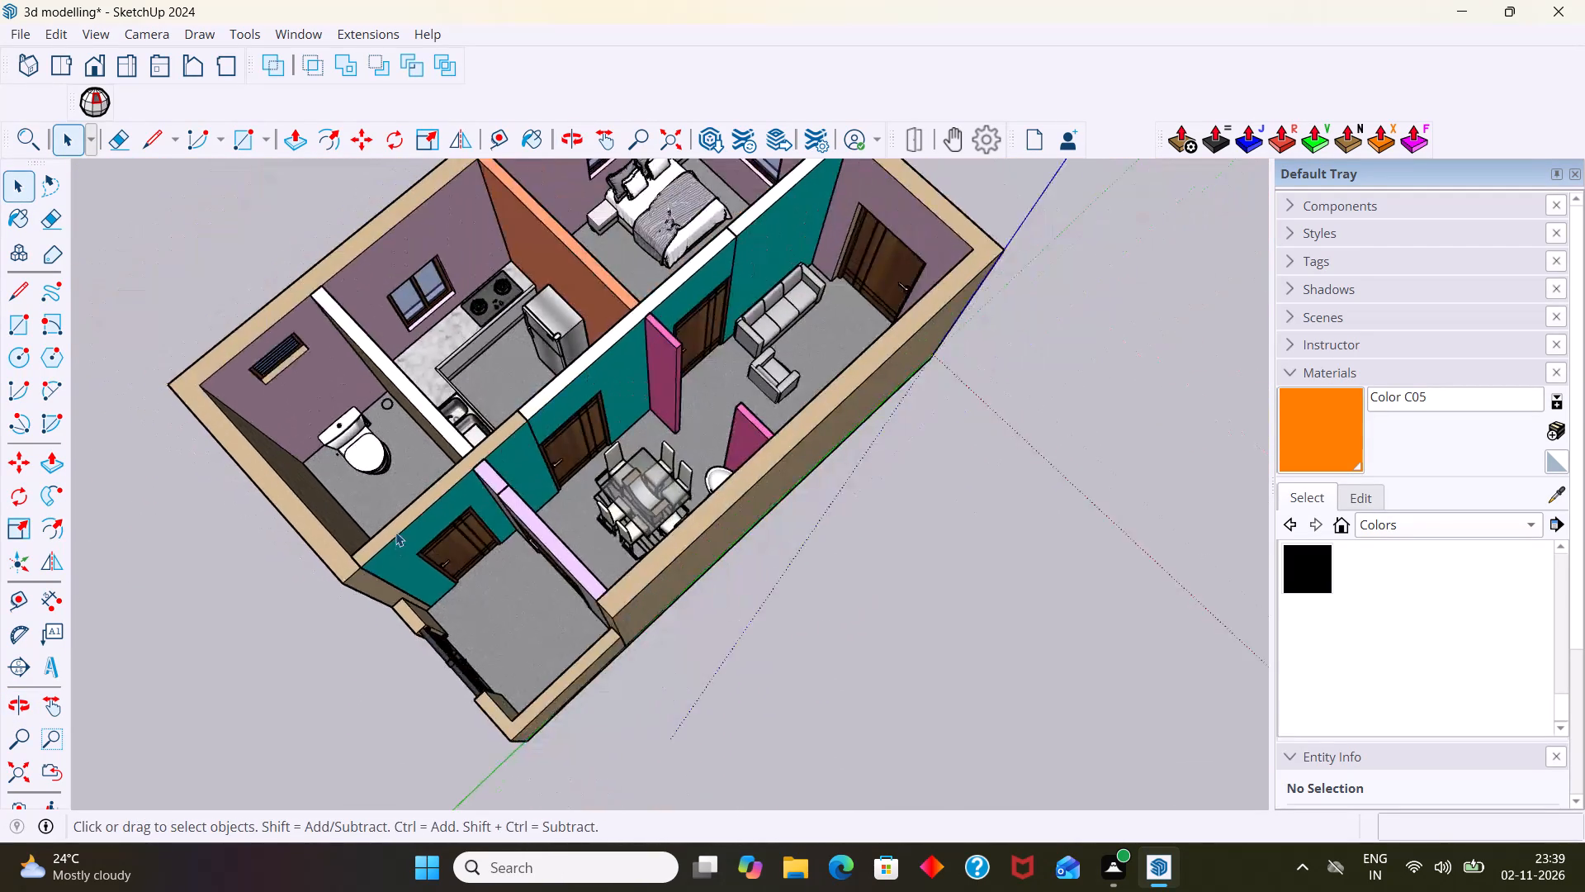
scroll(395, 532, down, 11)
middle_drag(443, 510, 382, 342)
scroll(388, 383, up, 4)
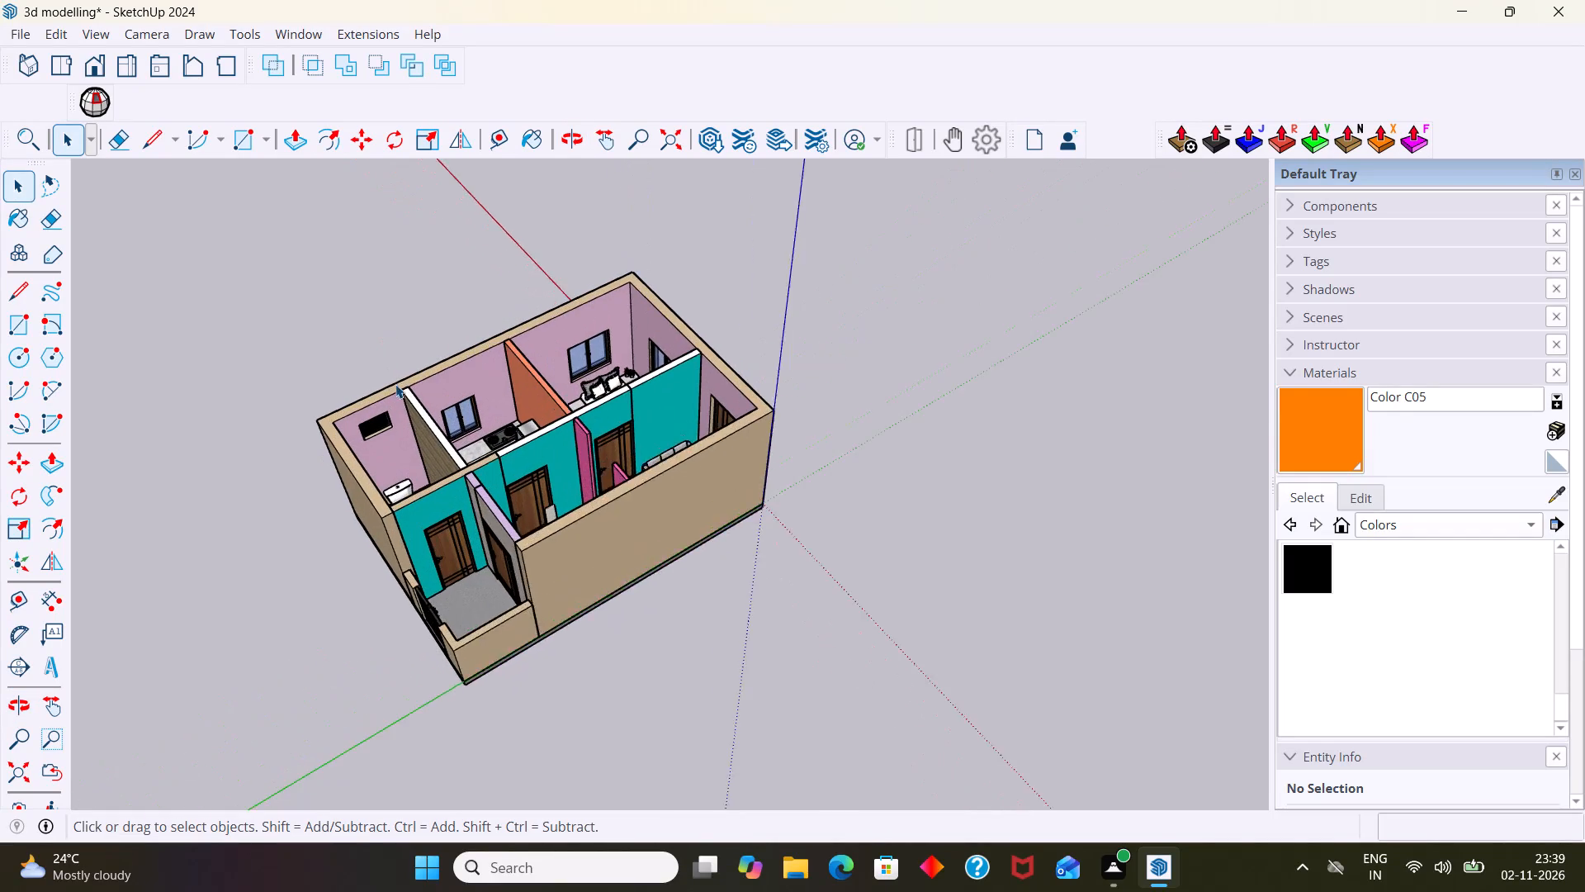
scroll(395, 384, up, 1)
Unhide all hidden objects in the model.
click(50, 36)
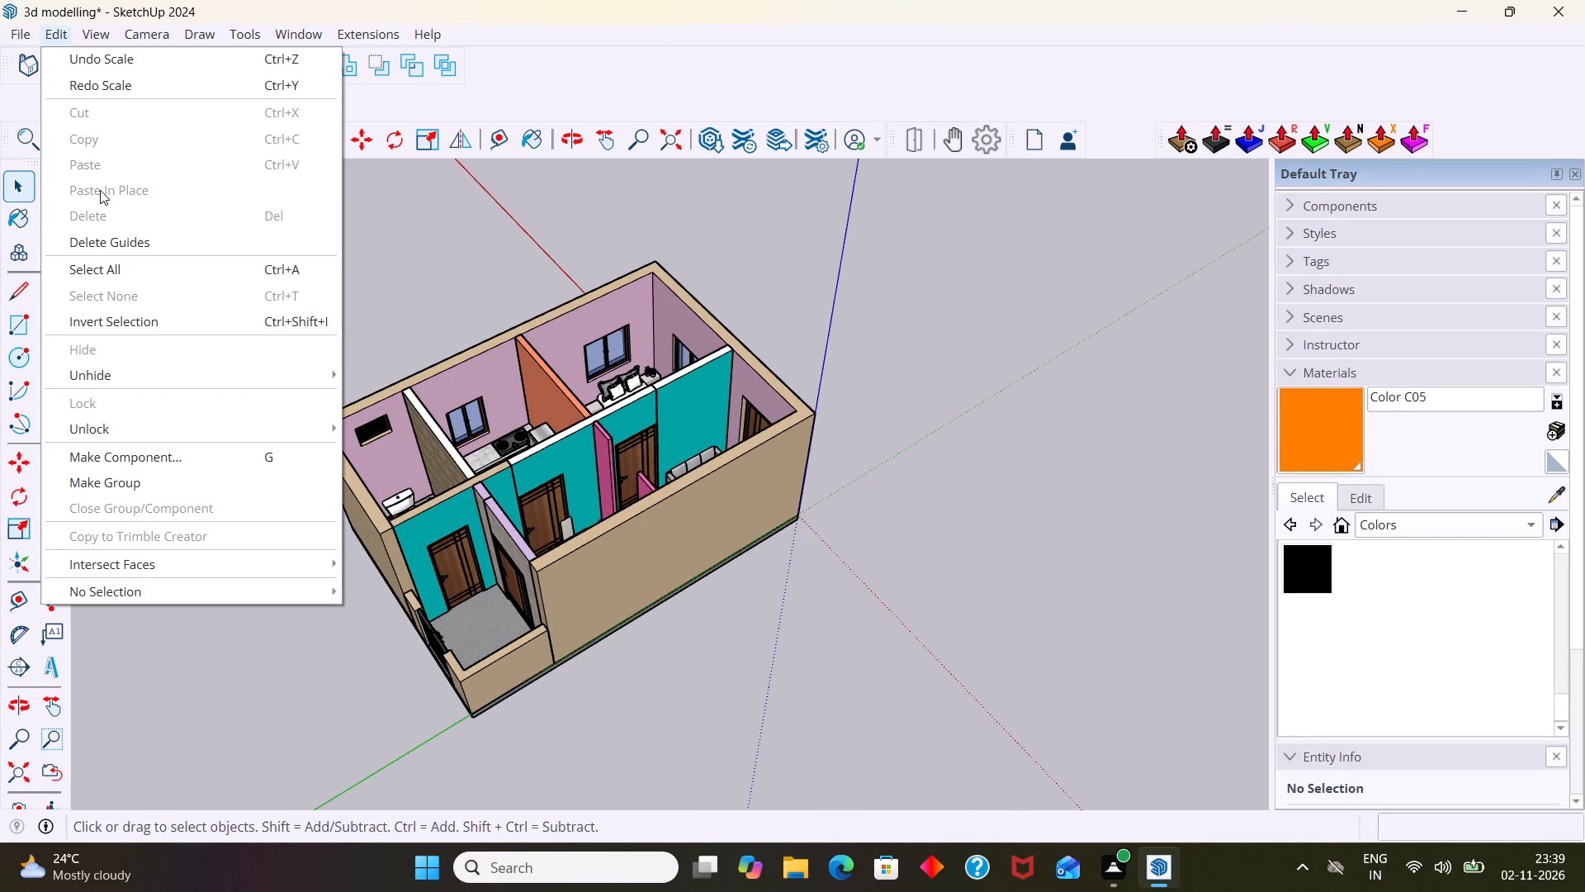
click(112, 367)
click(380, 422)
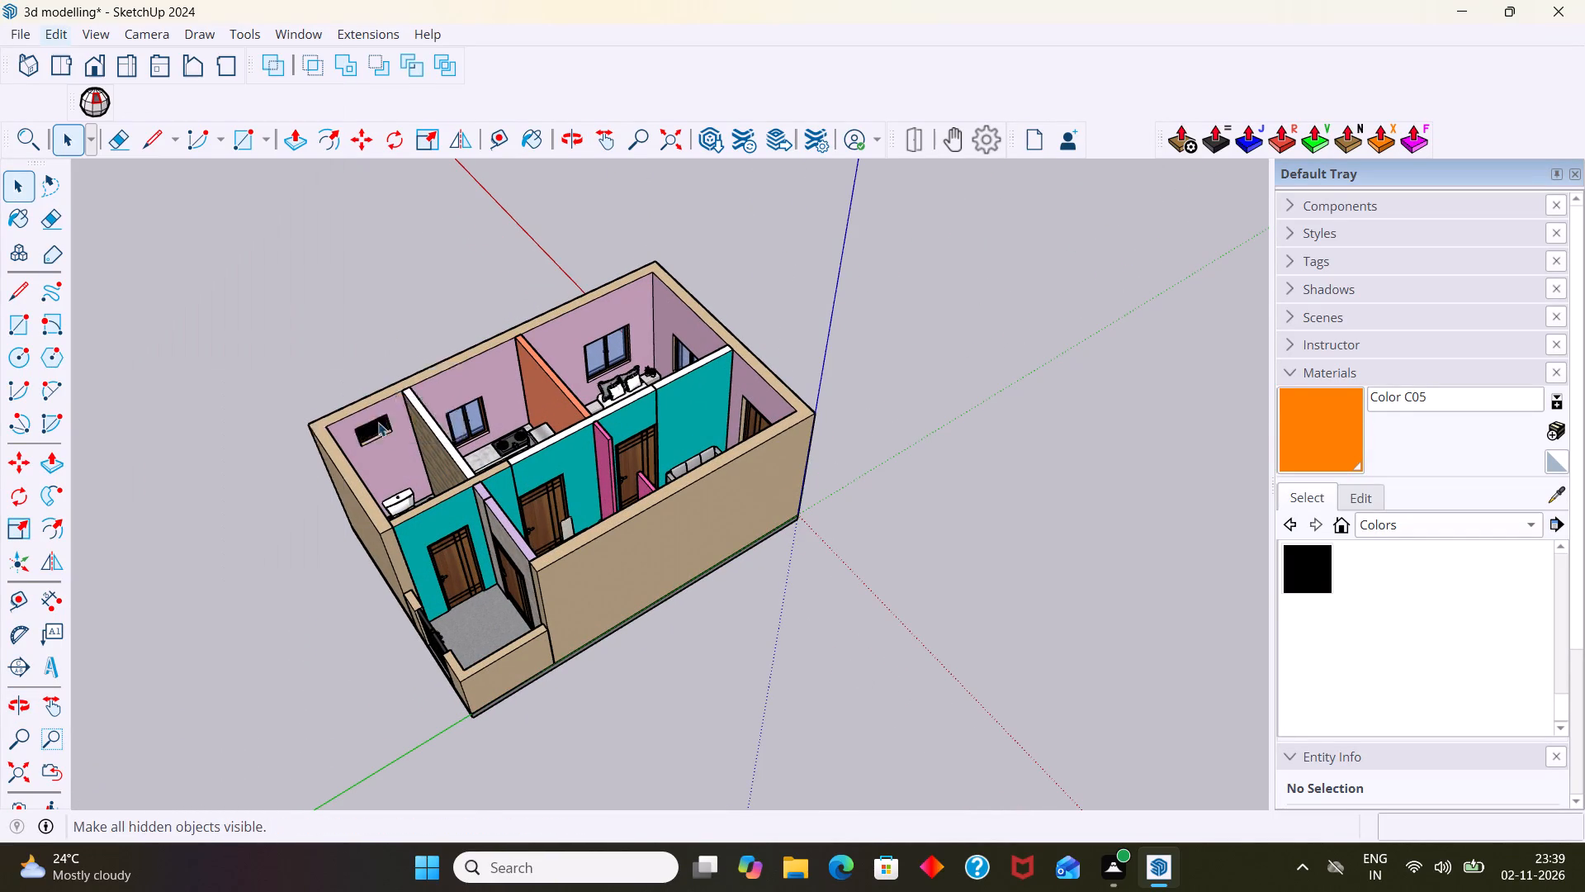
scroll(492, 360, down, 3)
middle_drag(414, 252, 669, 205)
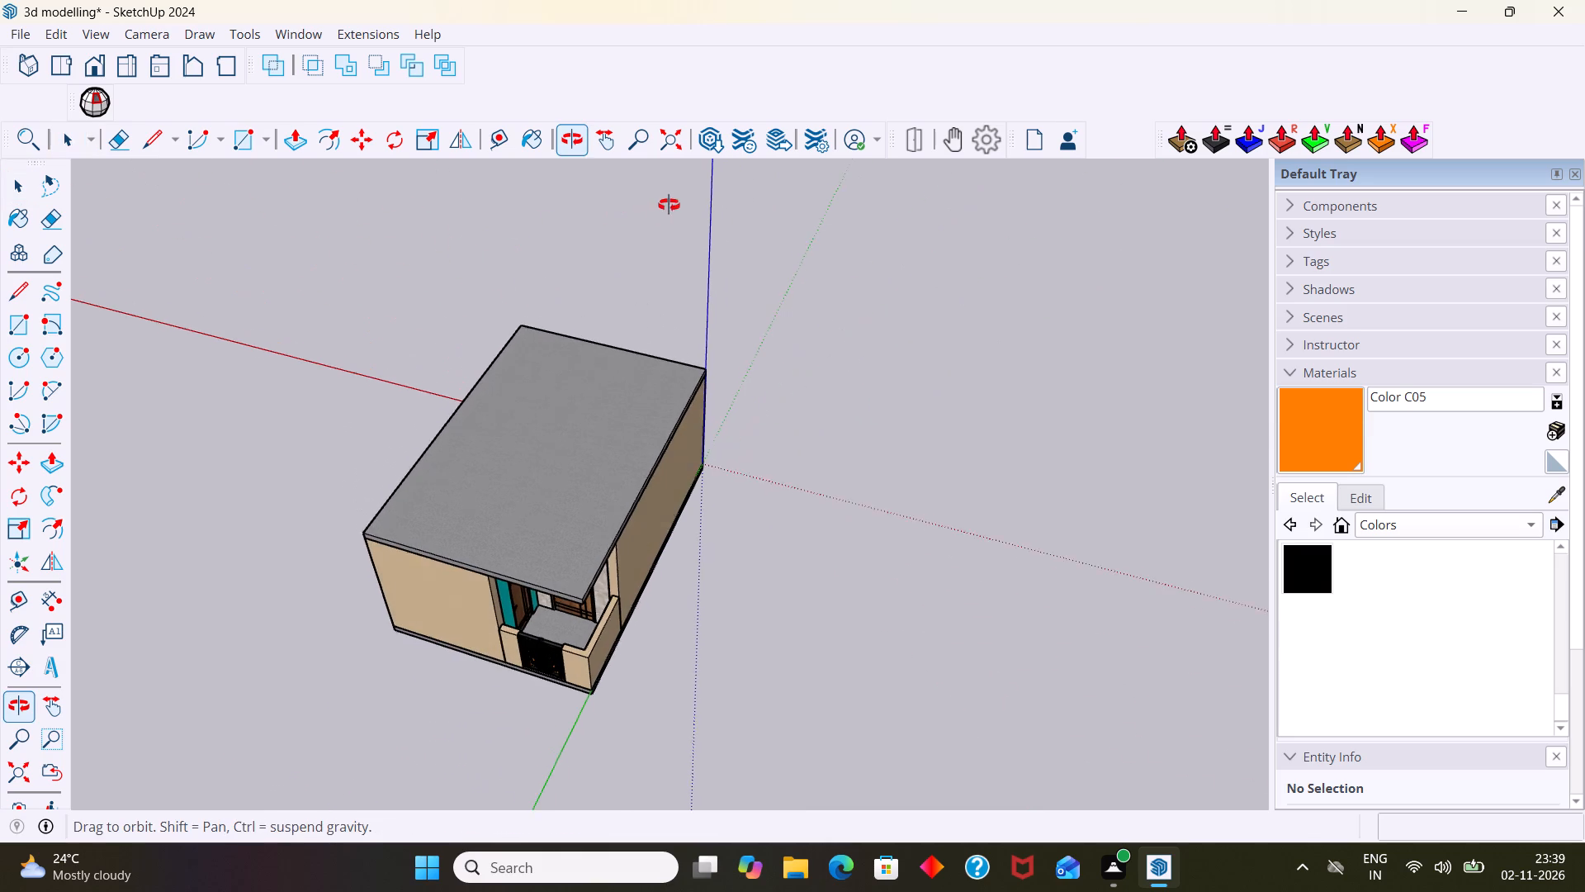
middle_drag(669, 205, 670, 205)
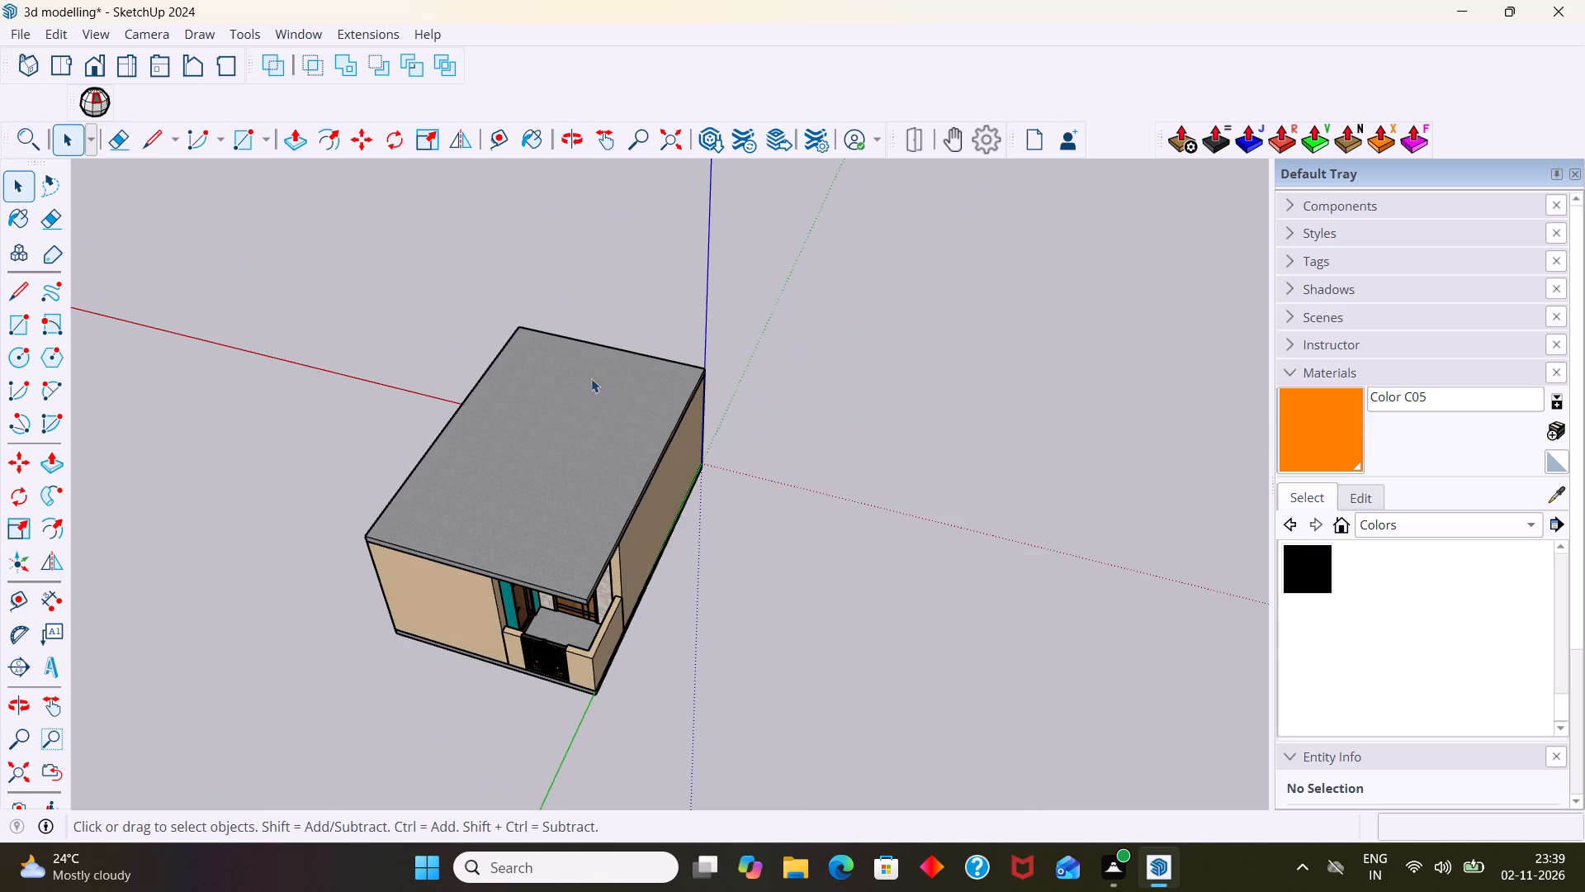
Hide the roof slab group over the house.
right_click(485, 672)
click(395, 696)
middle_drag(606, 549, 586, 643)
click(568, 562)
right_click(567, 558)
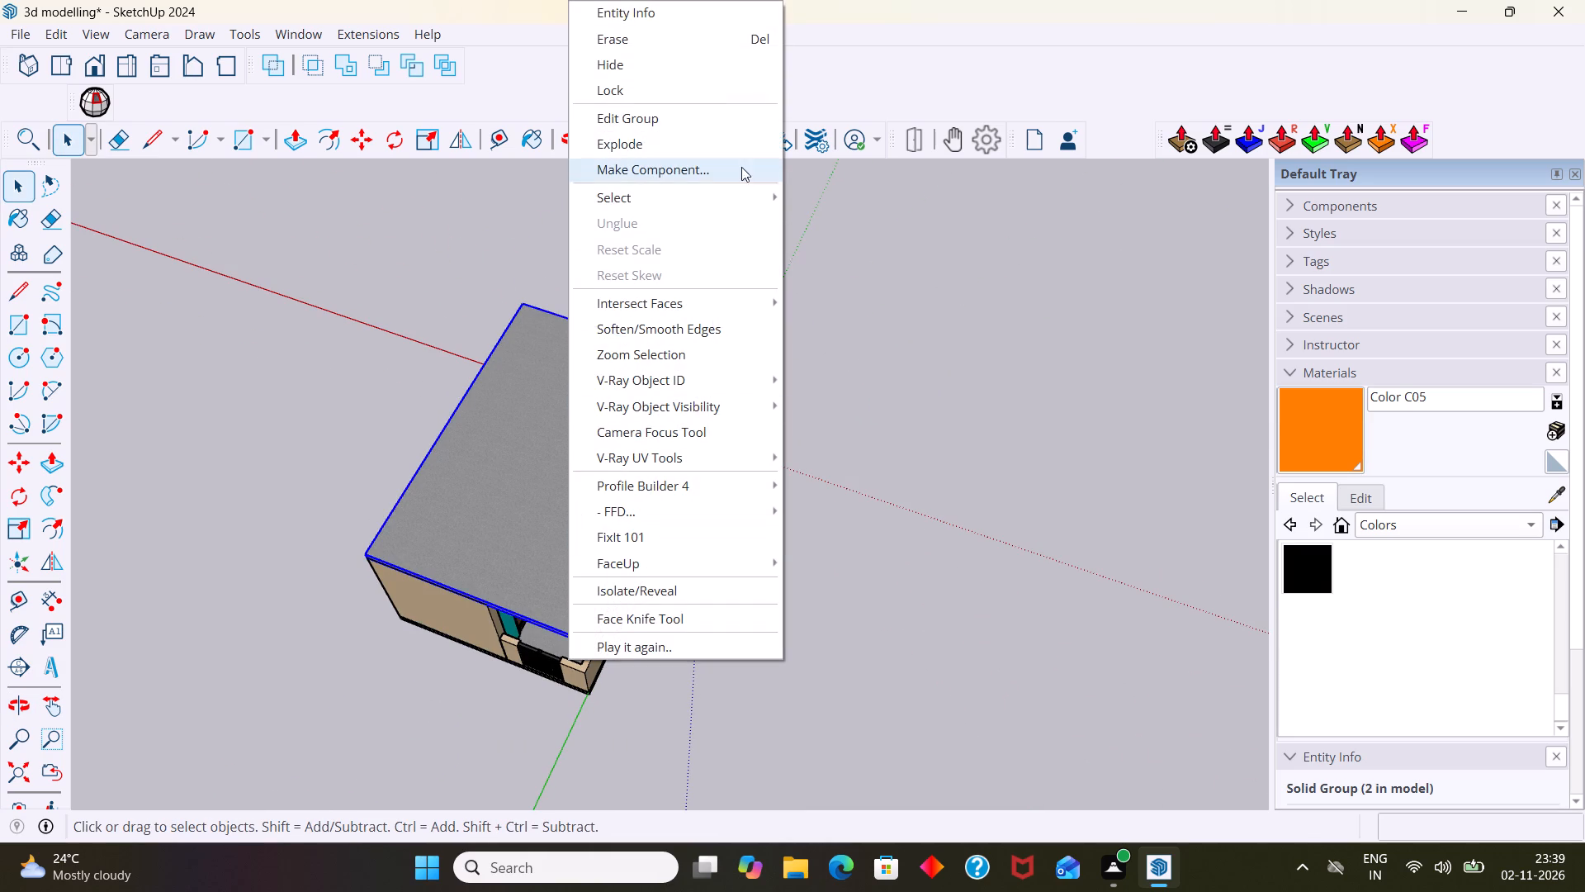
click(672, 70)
Open the floor group and paint the floor face with the Marble Carrara Floor Tile material.
scroll(579, 437, up, 8)
middle_drag(467, 510, 374, 589)
scroll(447, 562, up, 9)
double_click(468, 547)
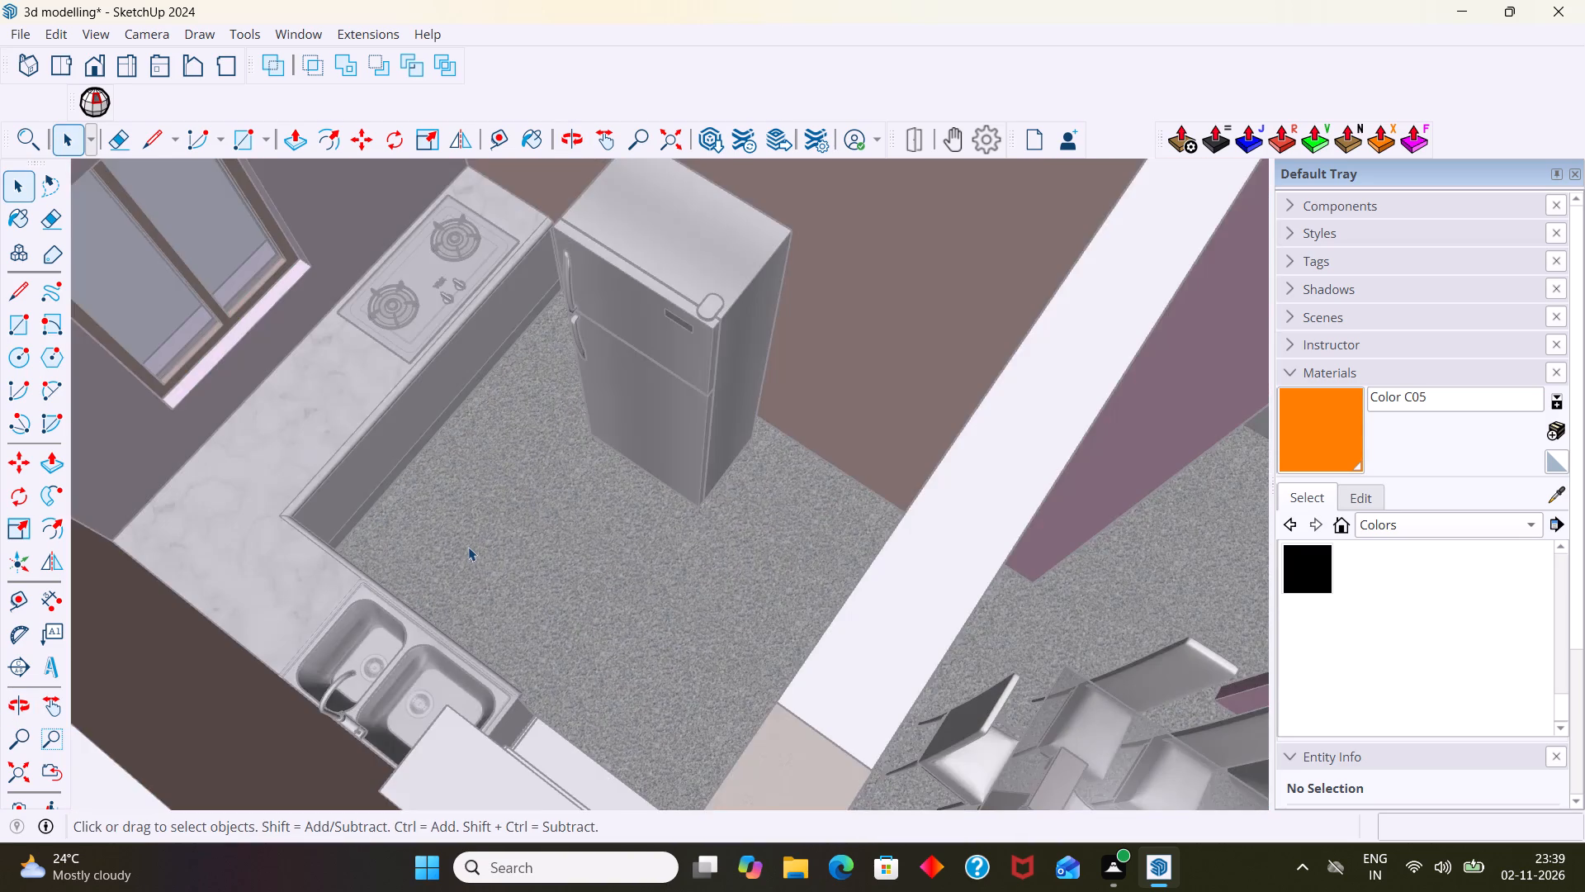
scroll(471, 546, up, 3)
click(471, 546)
scroll(484, 548, down, 4)
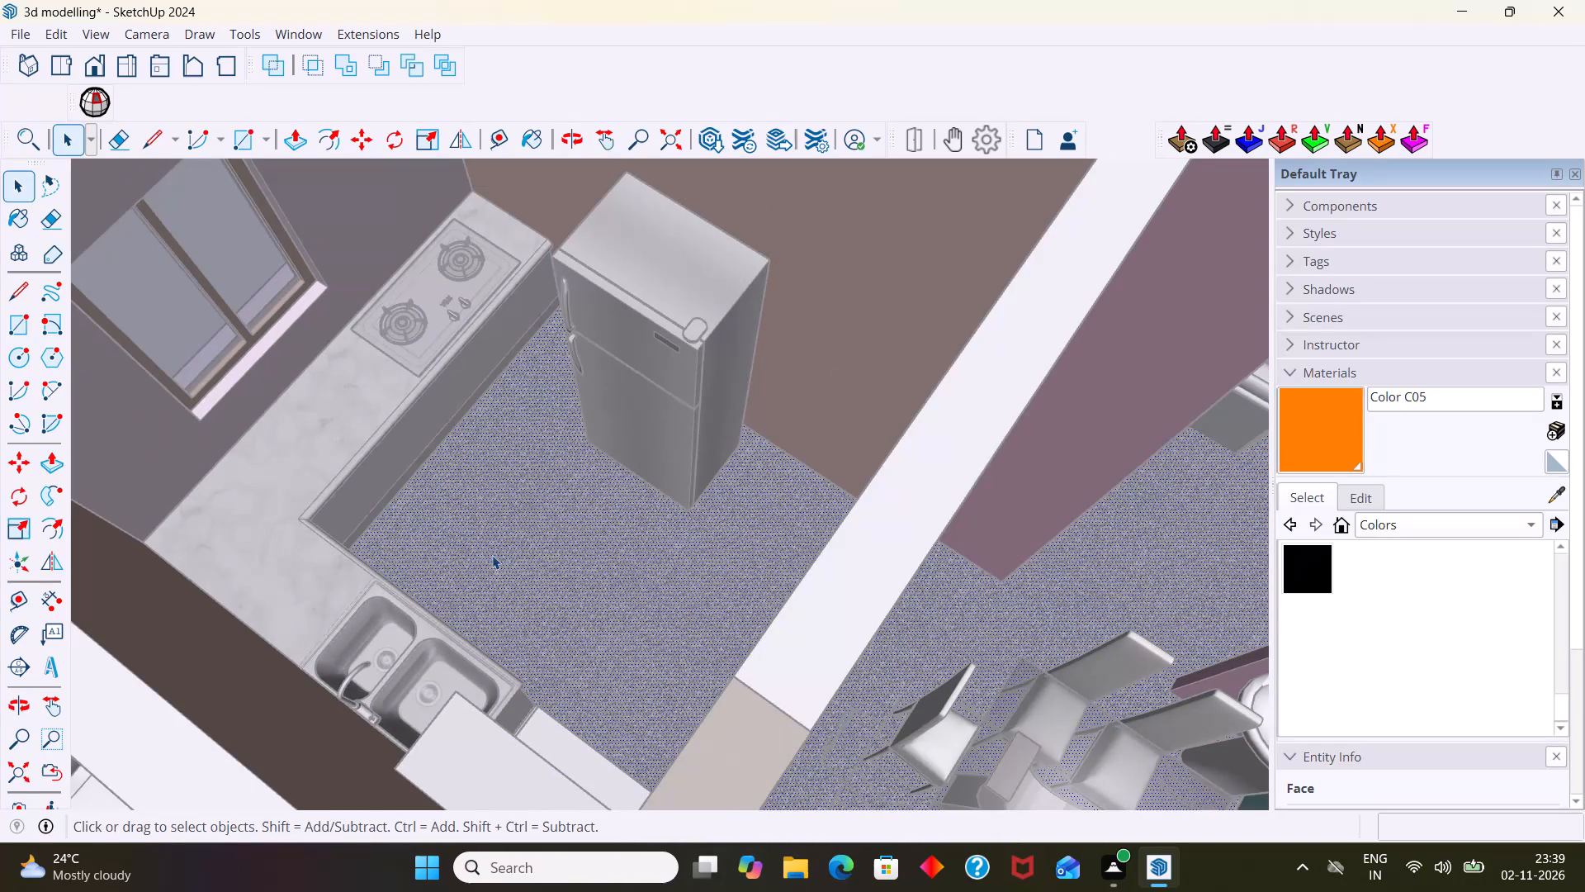
click(1537, 526)
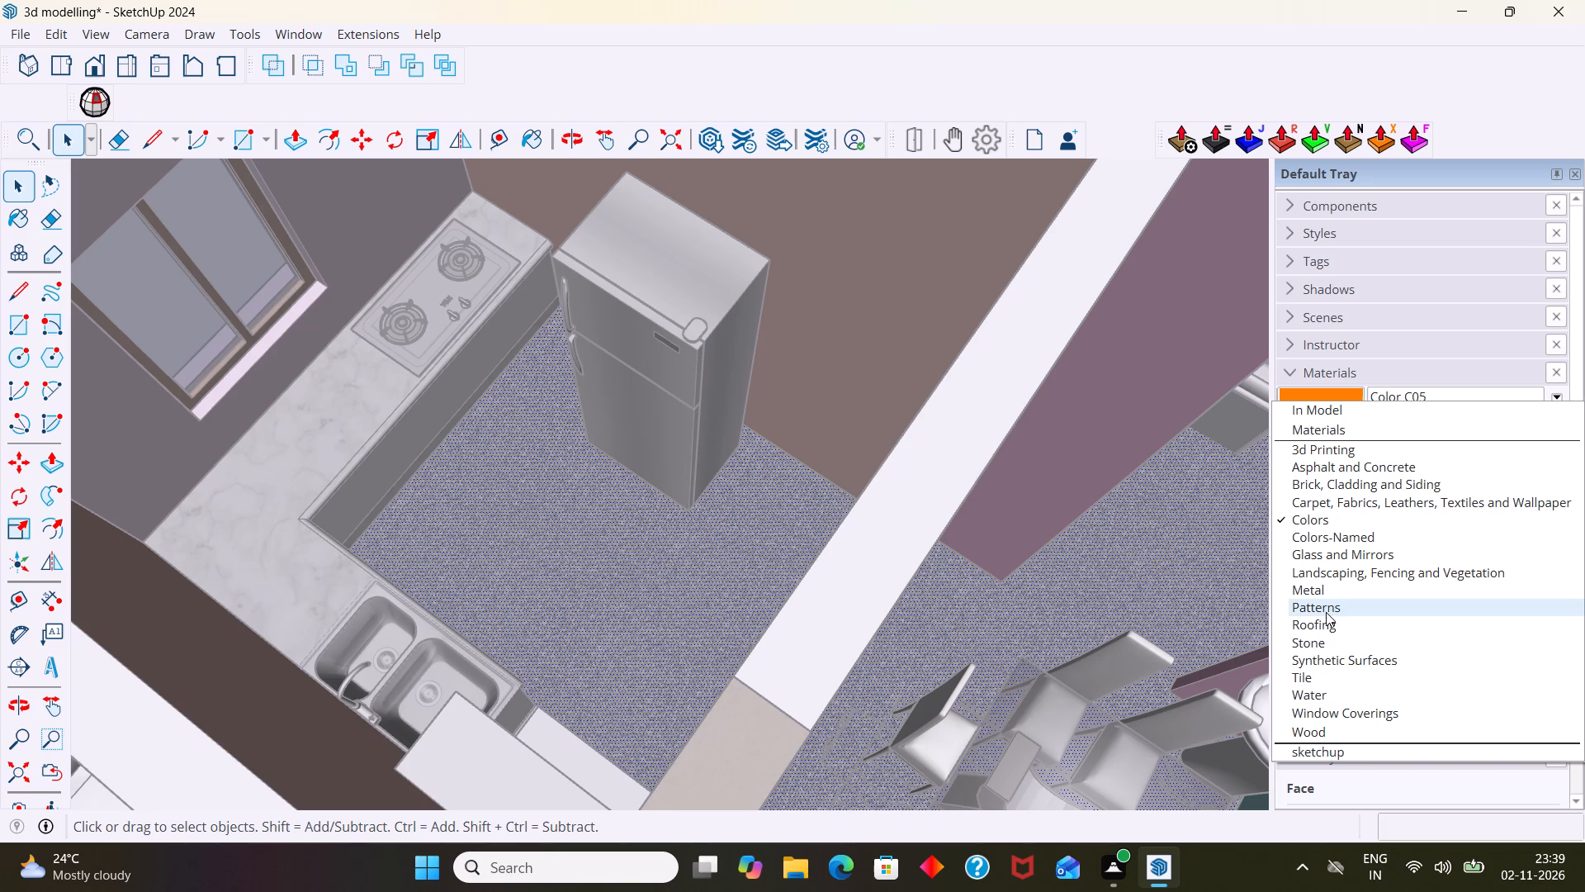
click(1306, 681)
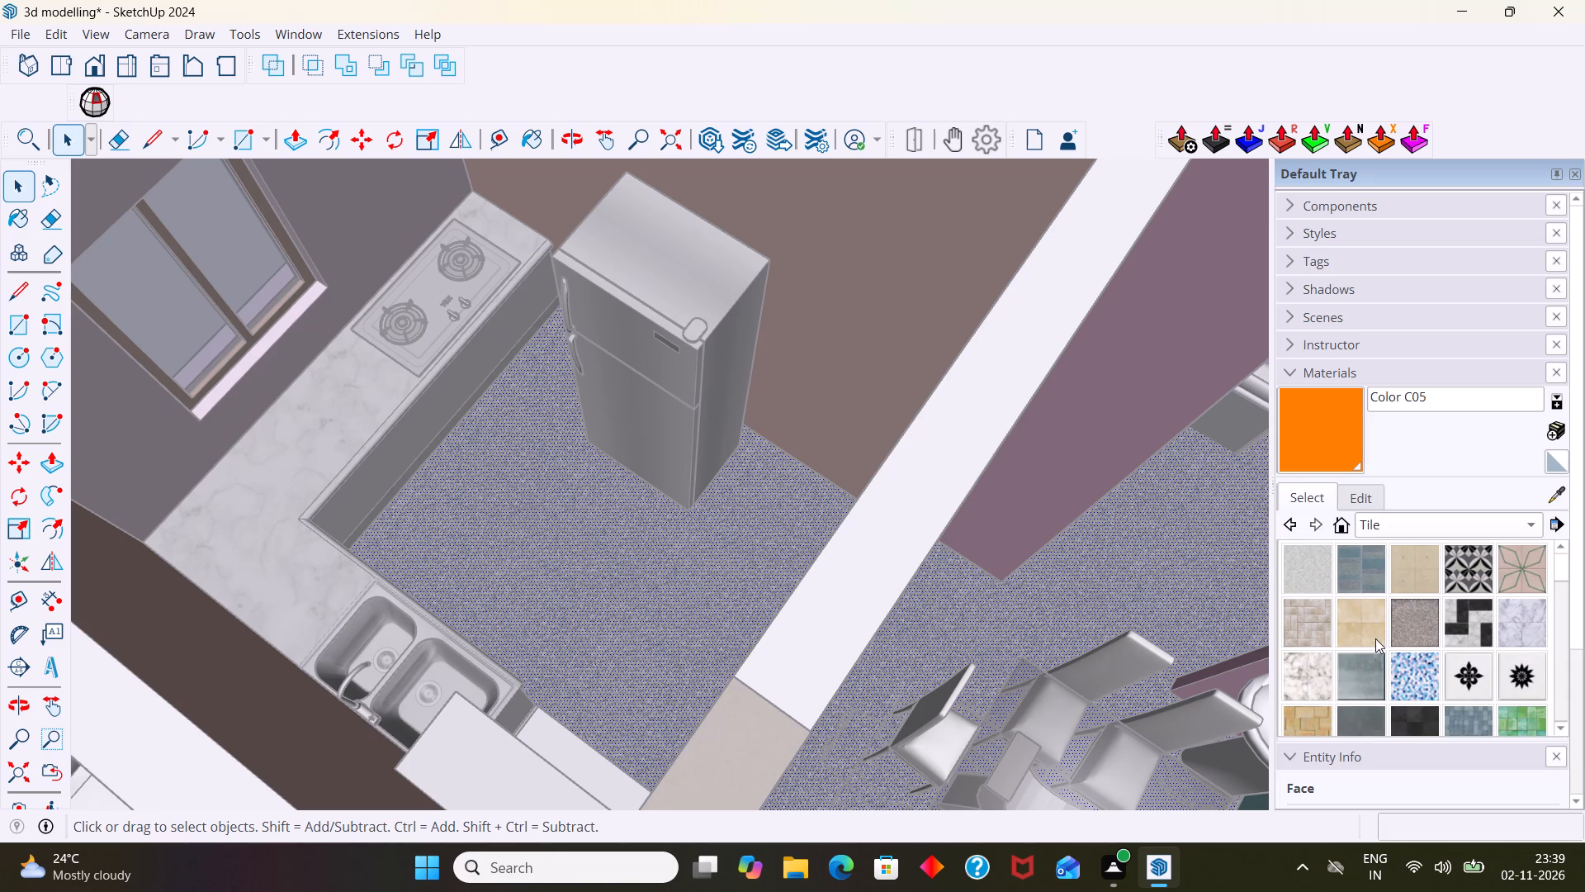
click(1512, 629)
click(689, 595)
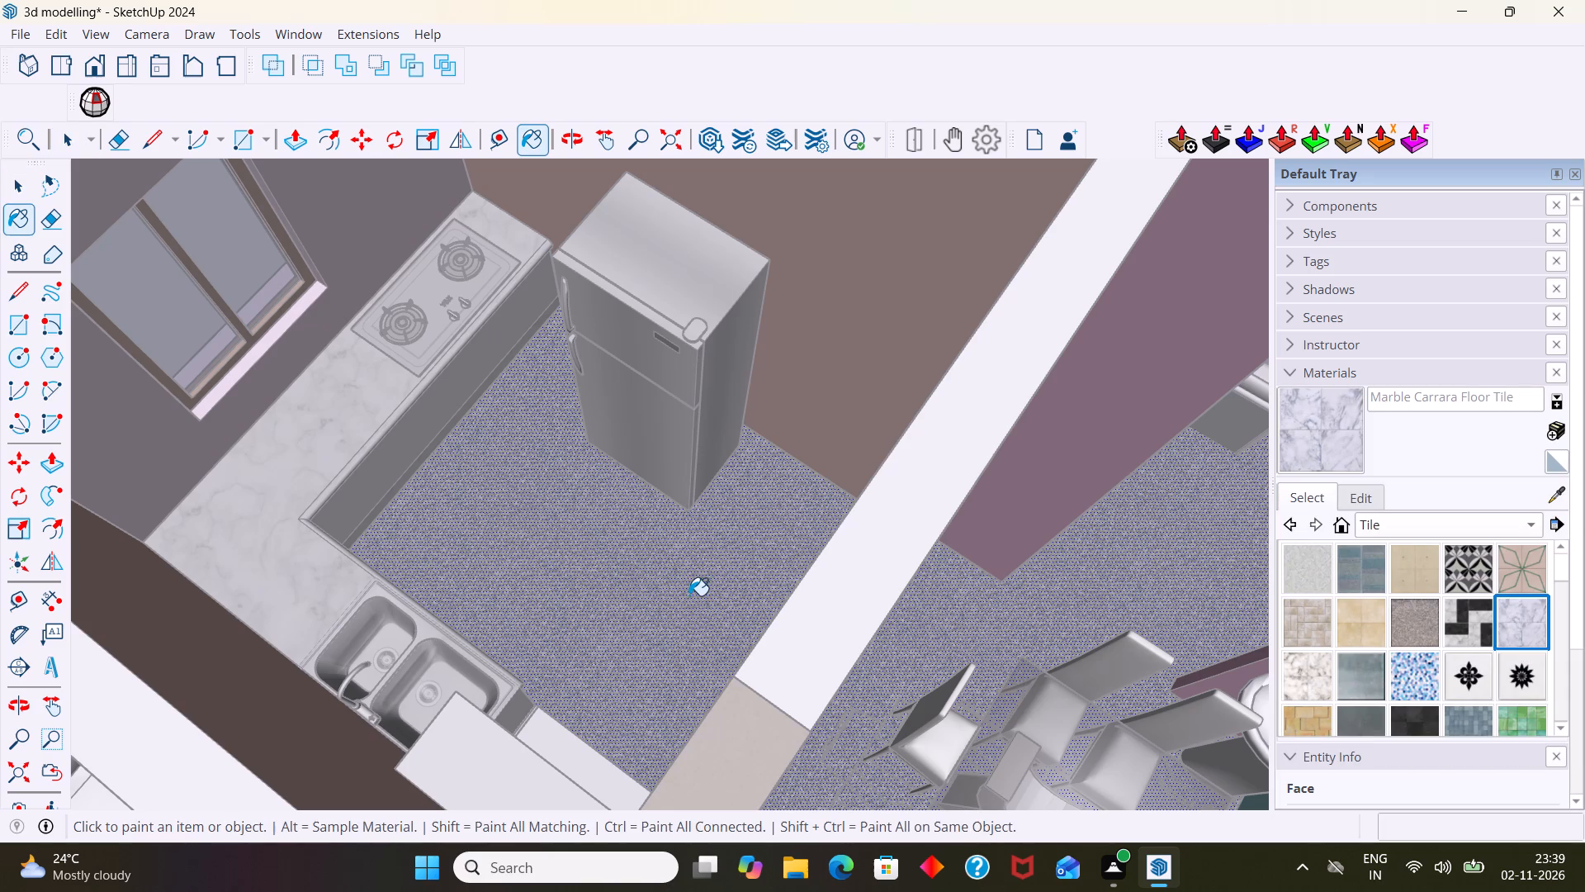
Repaint the house's floor face with Marble Carrara Gold Floor Tile and leave the floor group.
scroll(688, 595, down, 7)
middle_drag(703, 616, 687, 460)
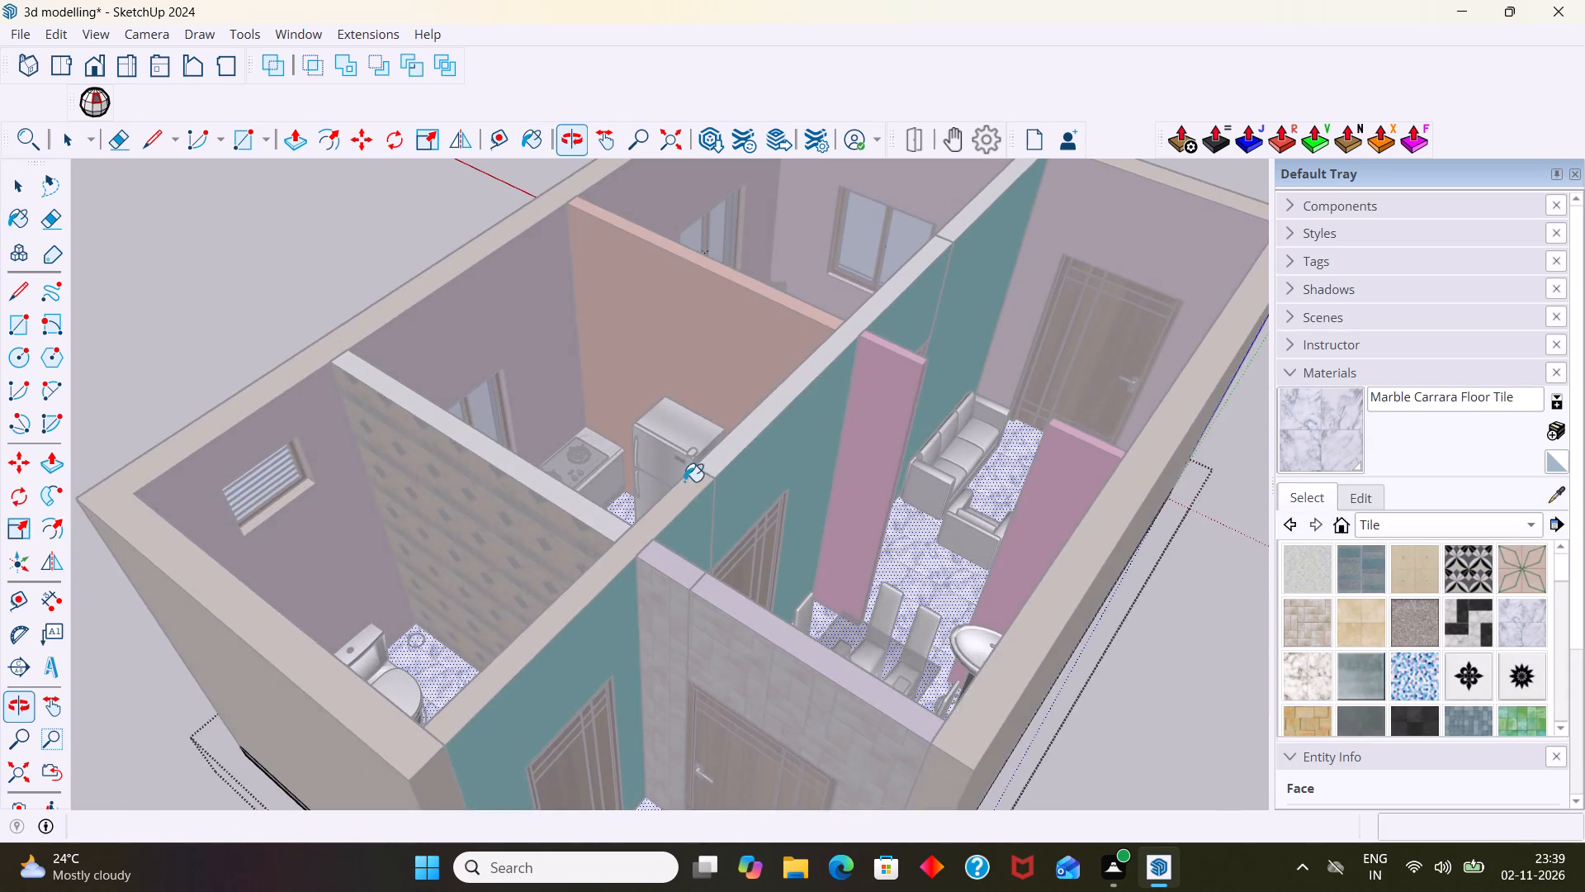
scroll(646, 571, up, 5)
middle_drag(515, 658, 465, 867)
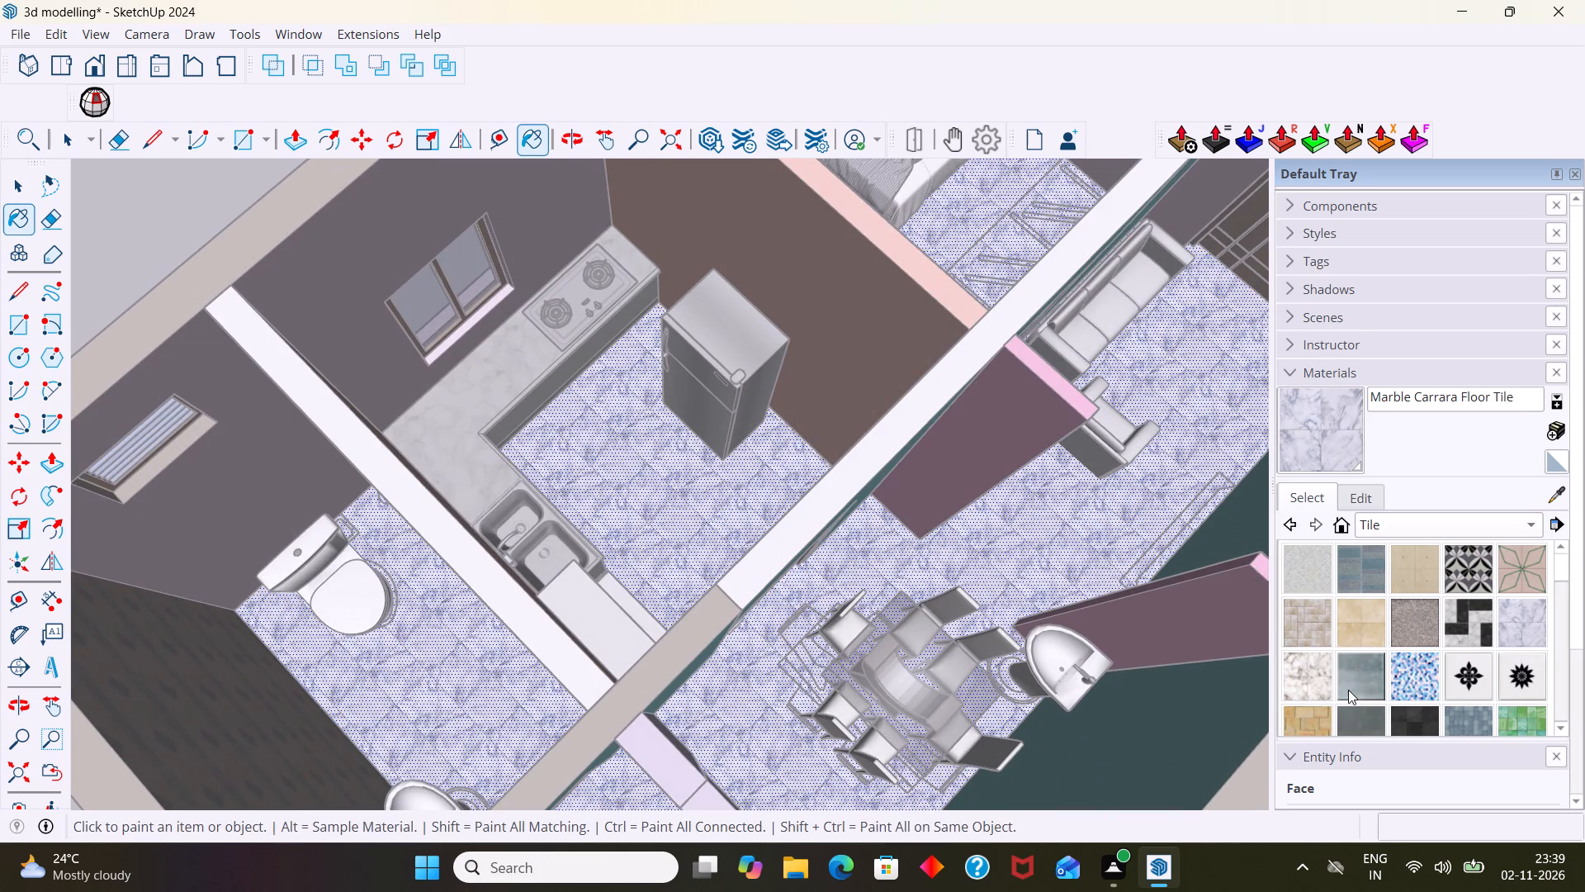
click(1311, 683)
click(679, 523)
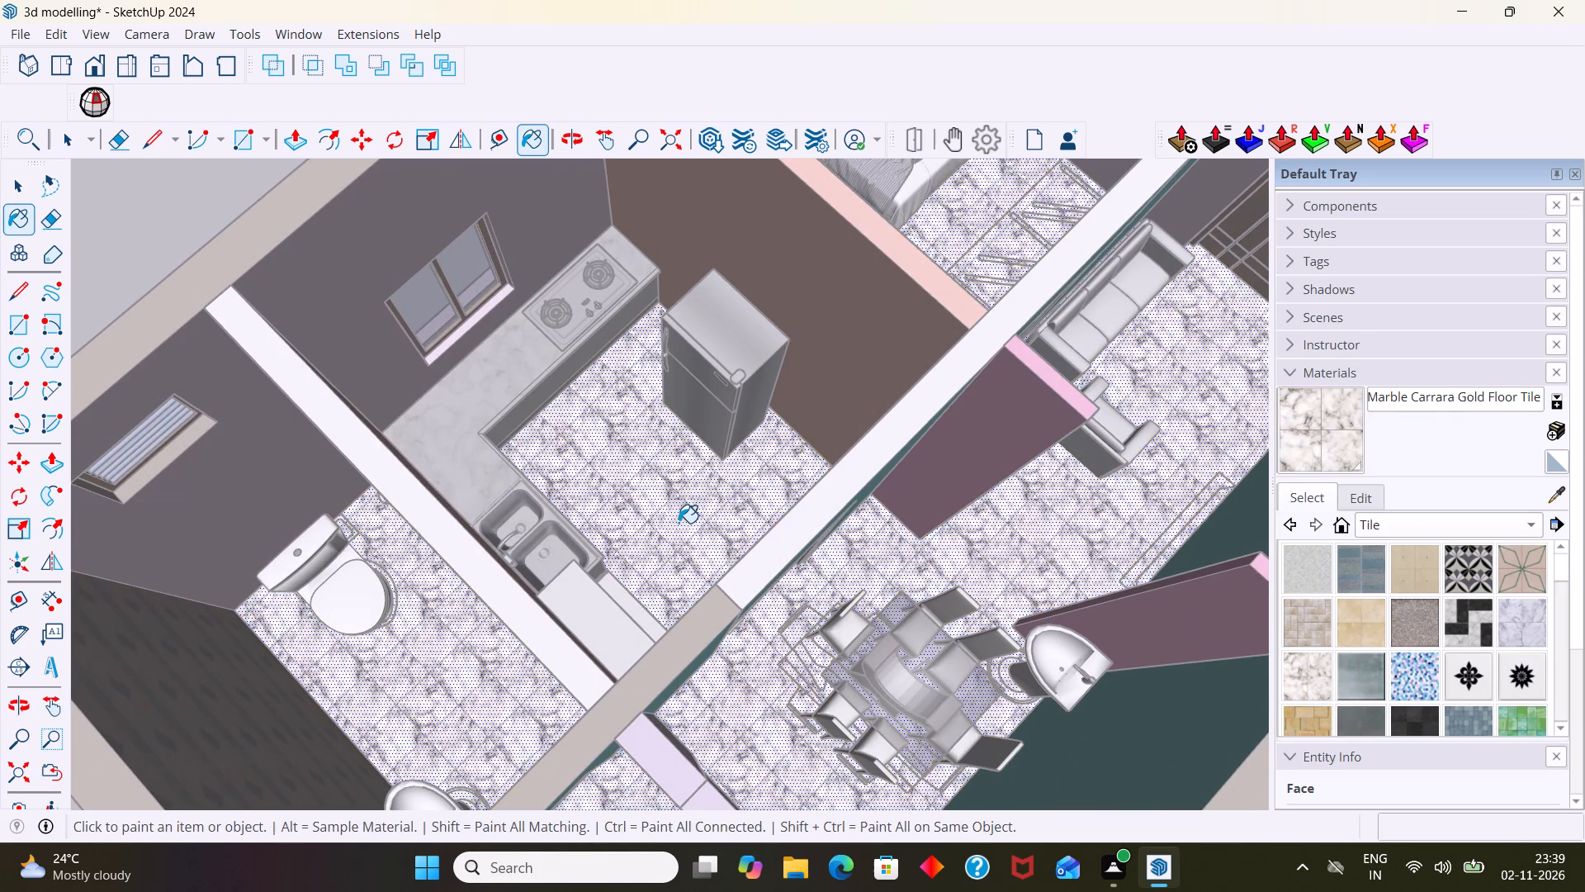
scroll(677, 523, up, 7)
middle_drag(672, 548, 632, 490)
middle_drag(933, 671, 934, 669)
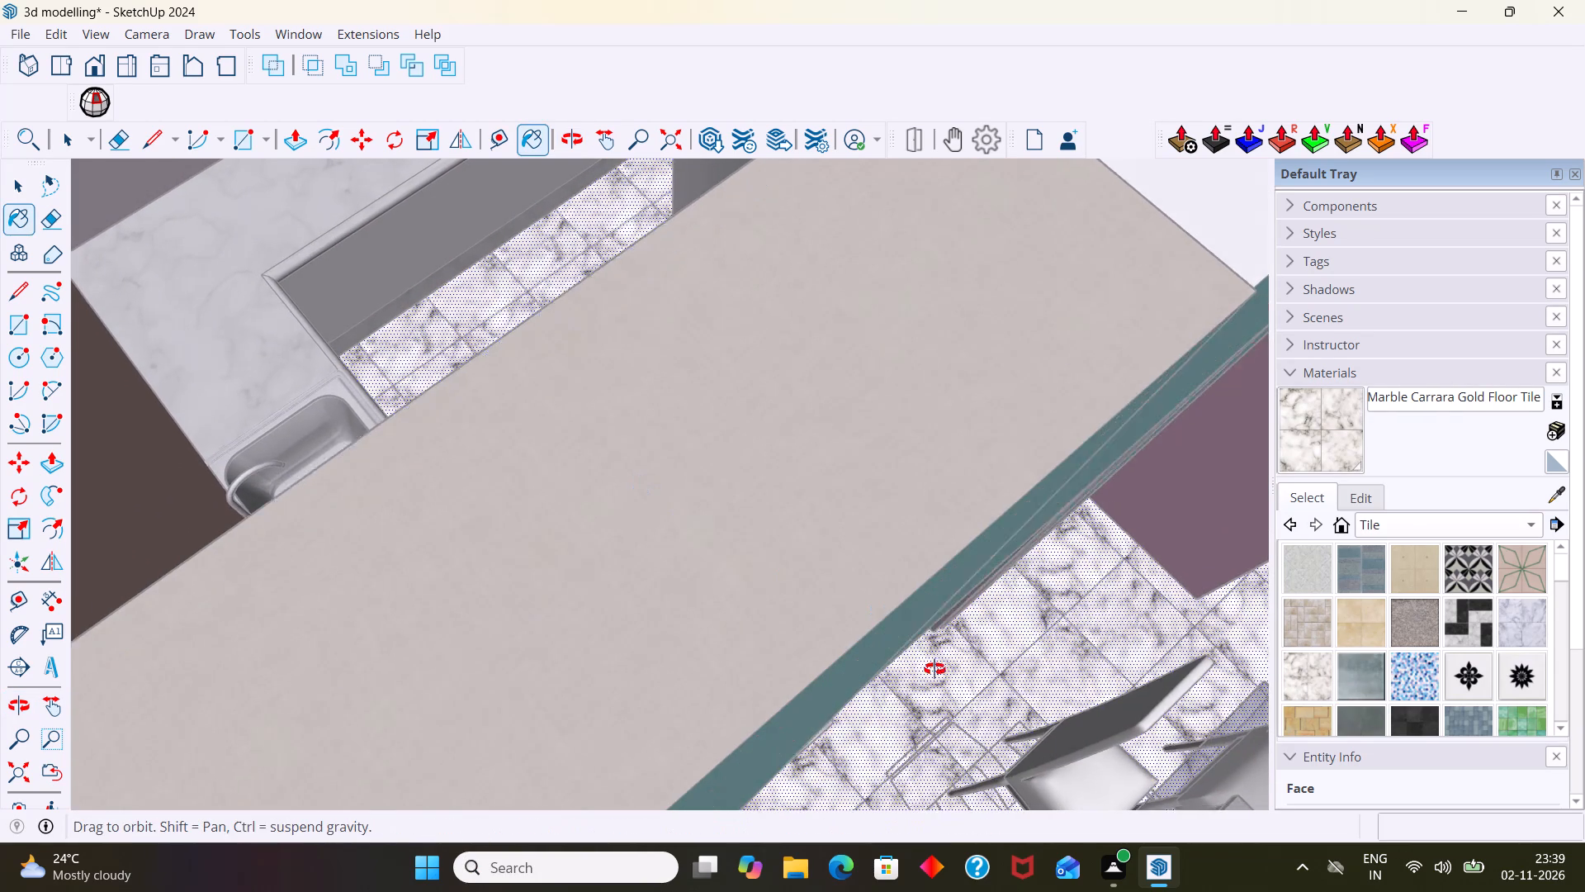
middle_drag(934, 669, 1043, 745)
scroll(930, 700, up, 14)
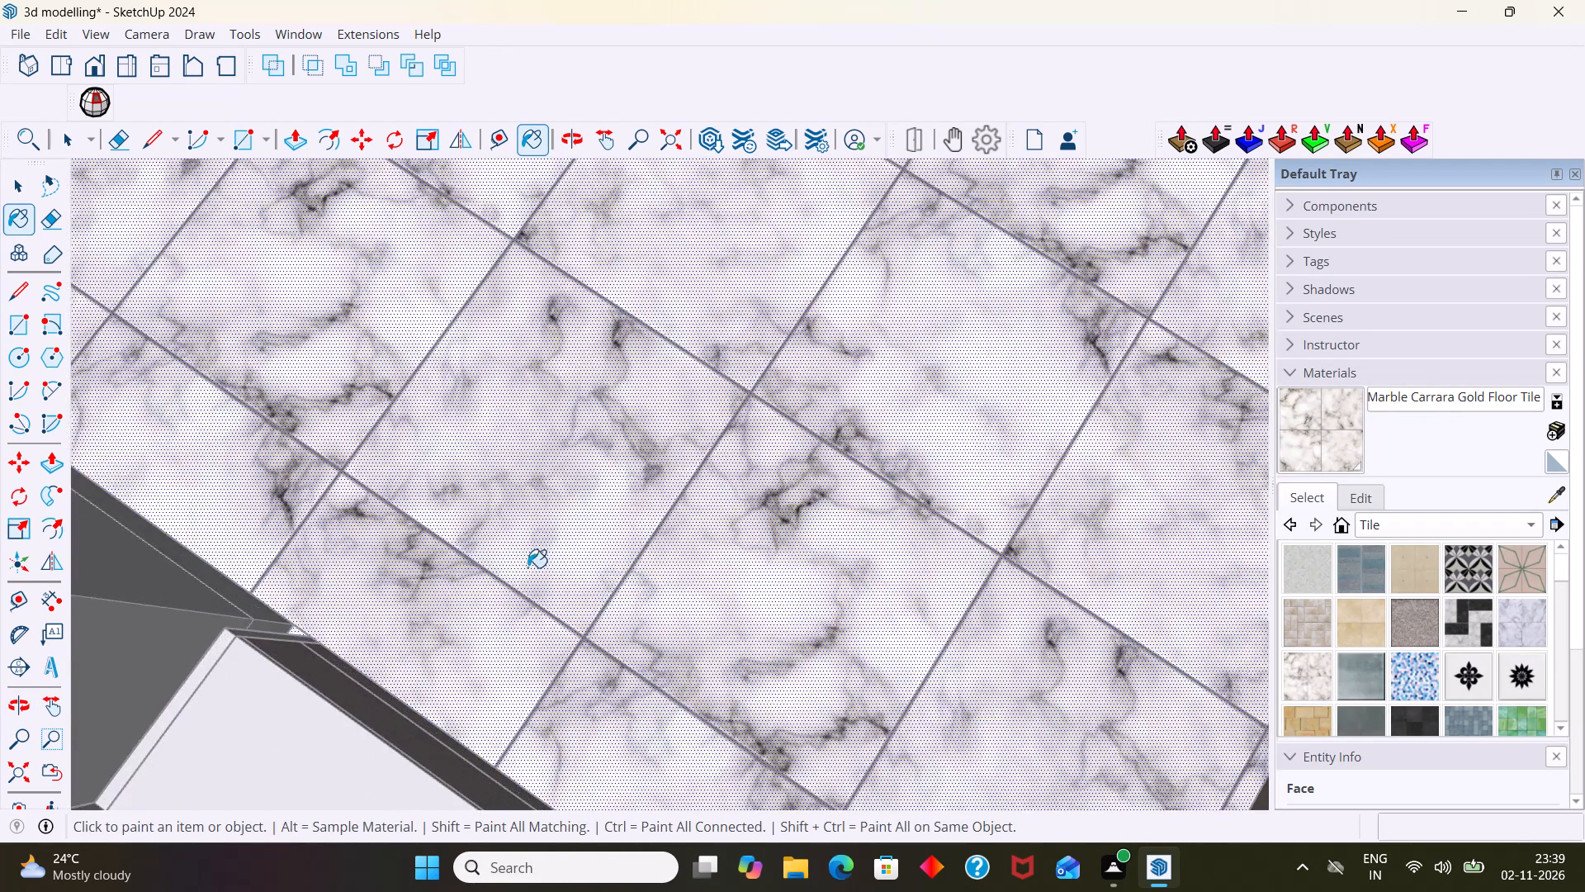
scroll(528, 567, up, 6)
scroll(507, 565, down, 20)
scroll(507, 565, down, 9)
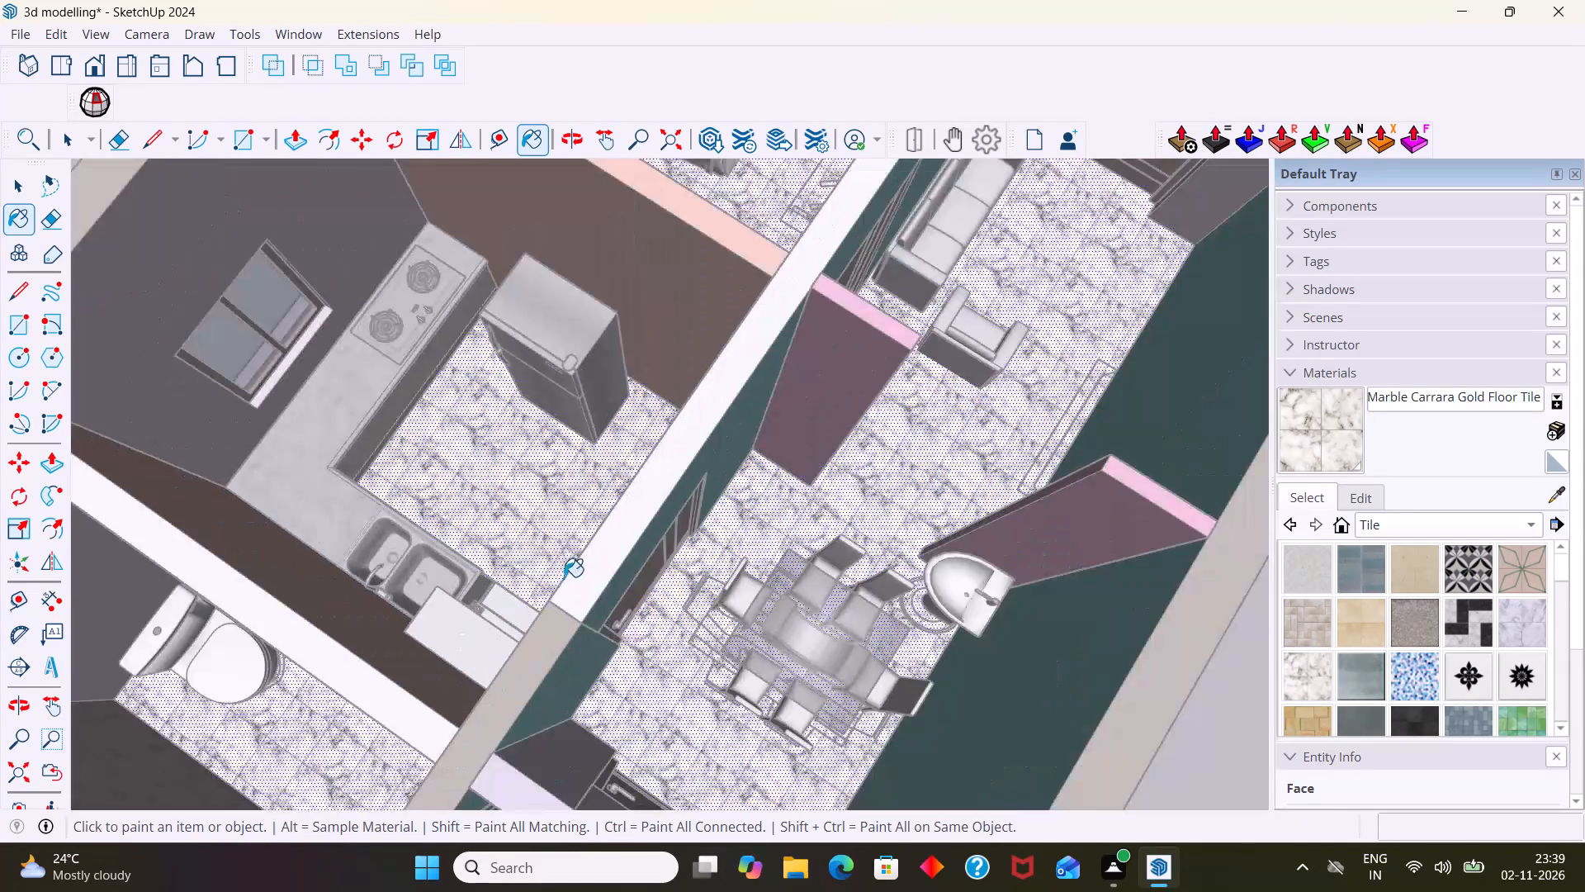
scroll(564, 576, down, 14)
key(space)
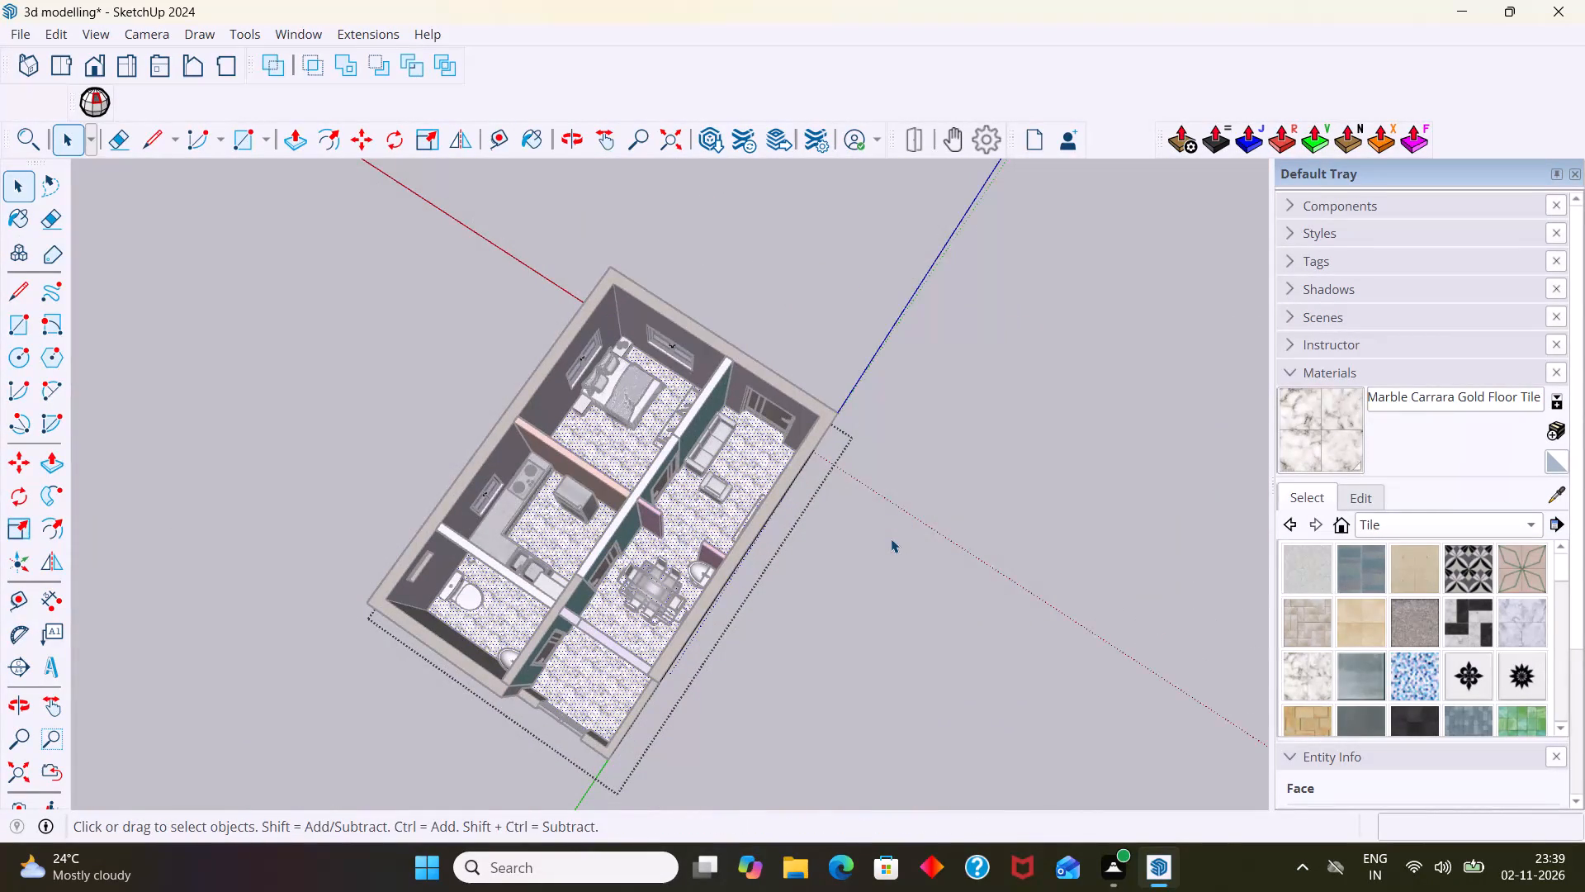
click(891, 538)
Examine the new marble tile floor in the porch and dining area from several angles.
middle_drag(897, 537, 617, 457)
scroll(543, 615, up, 2)
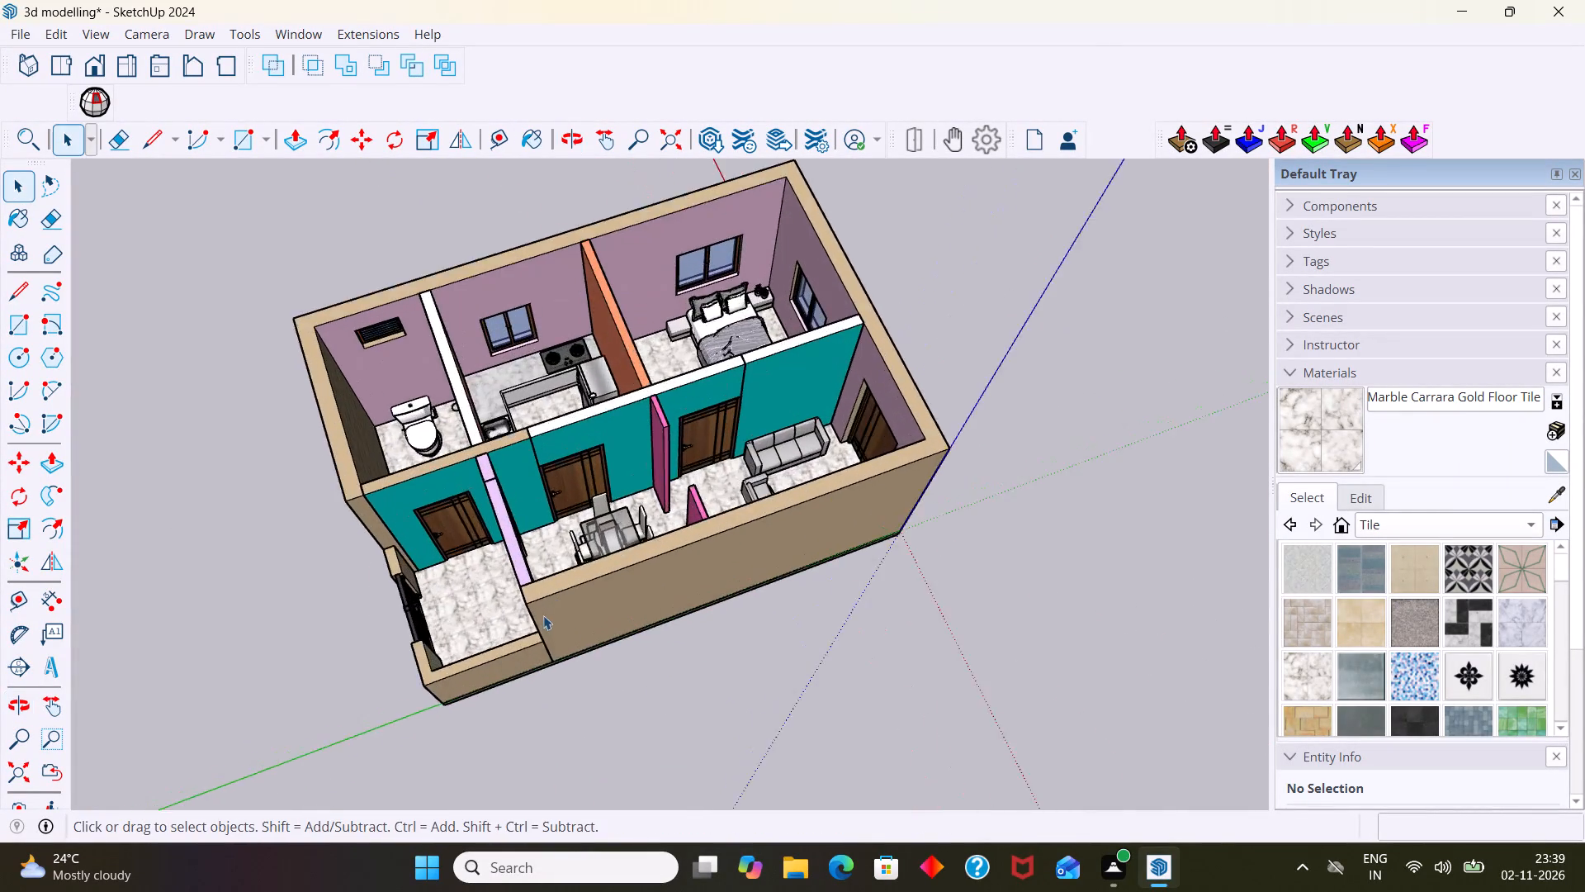
scroll(543, 615, up, 4)
middle_drag(522, 652, 572, 563)
scroll(475, 615, up, 9)
middle_drag(473, 621, 532, 733)
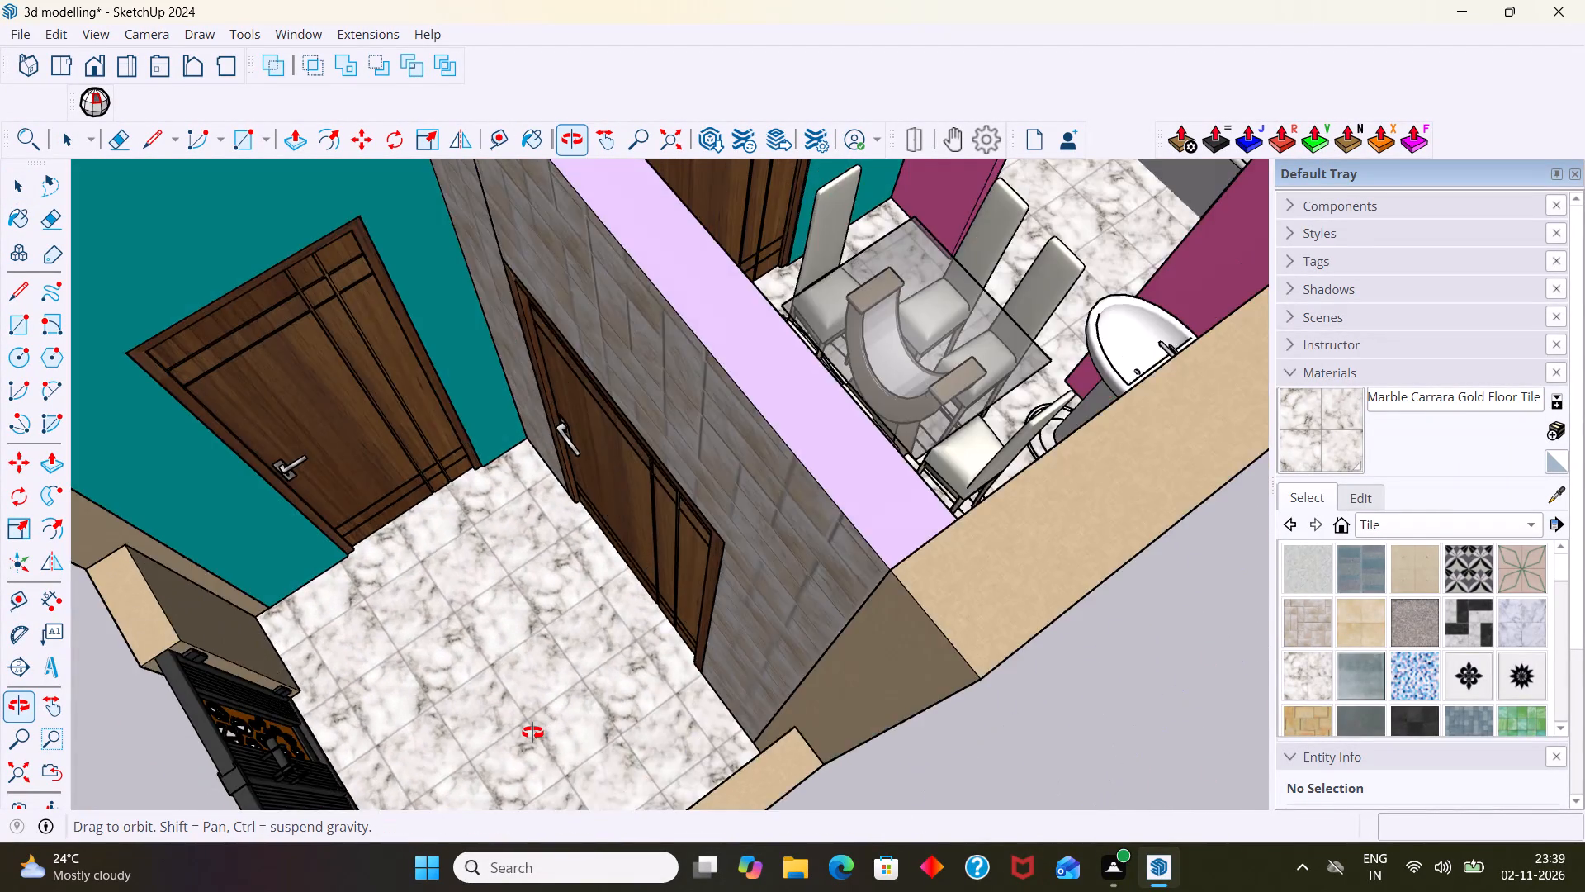
middle_drag(532, 733, 846, 567)
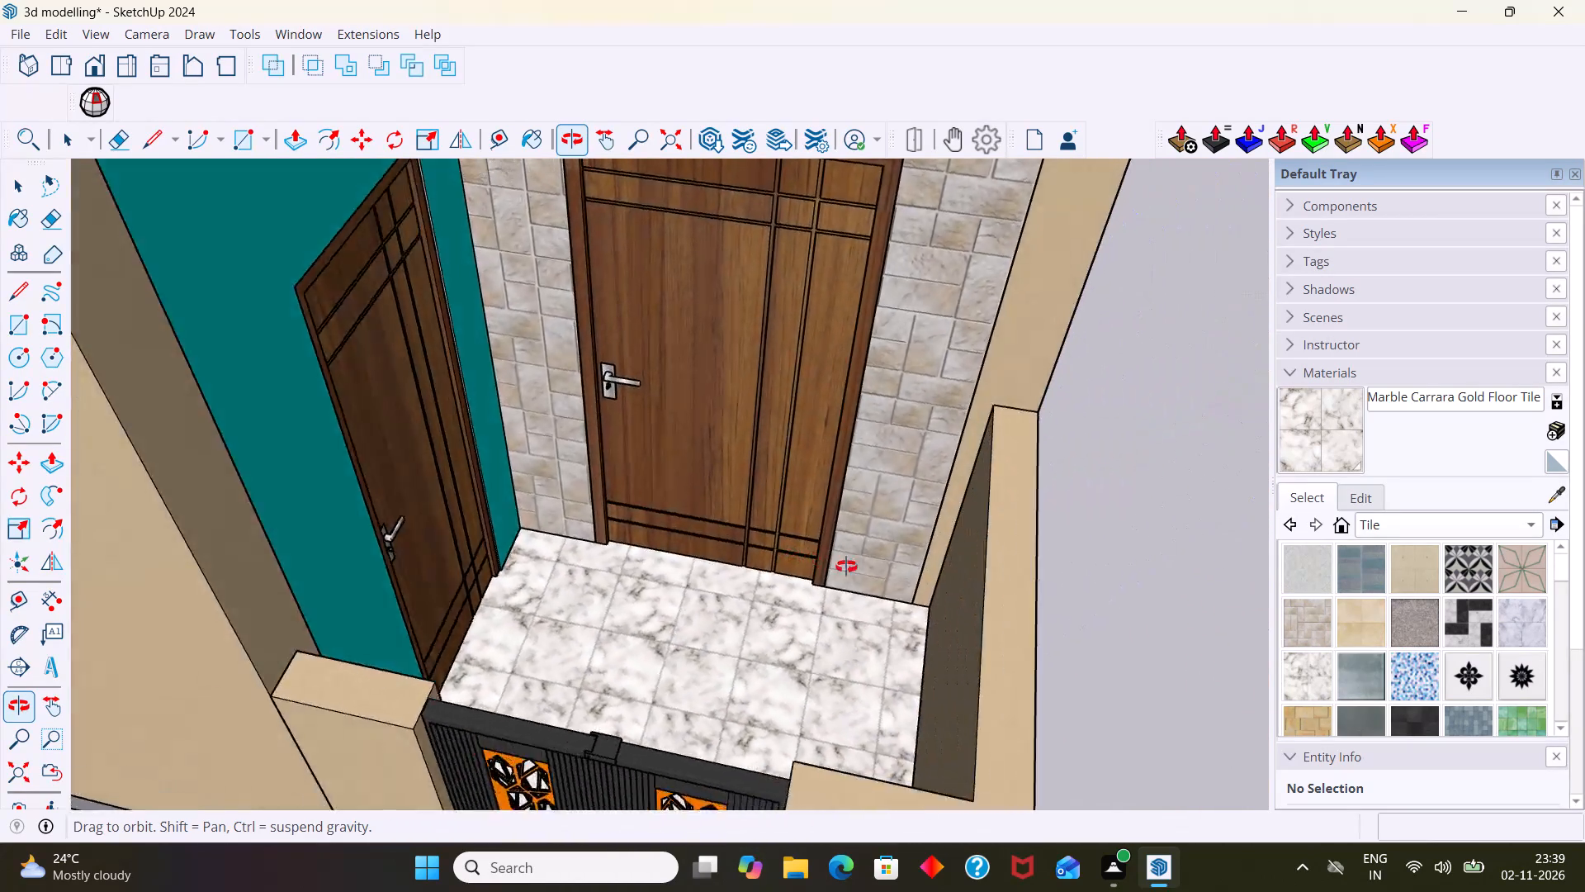
middle_drag(846, 567, 140, 735)
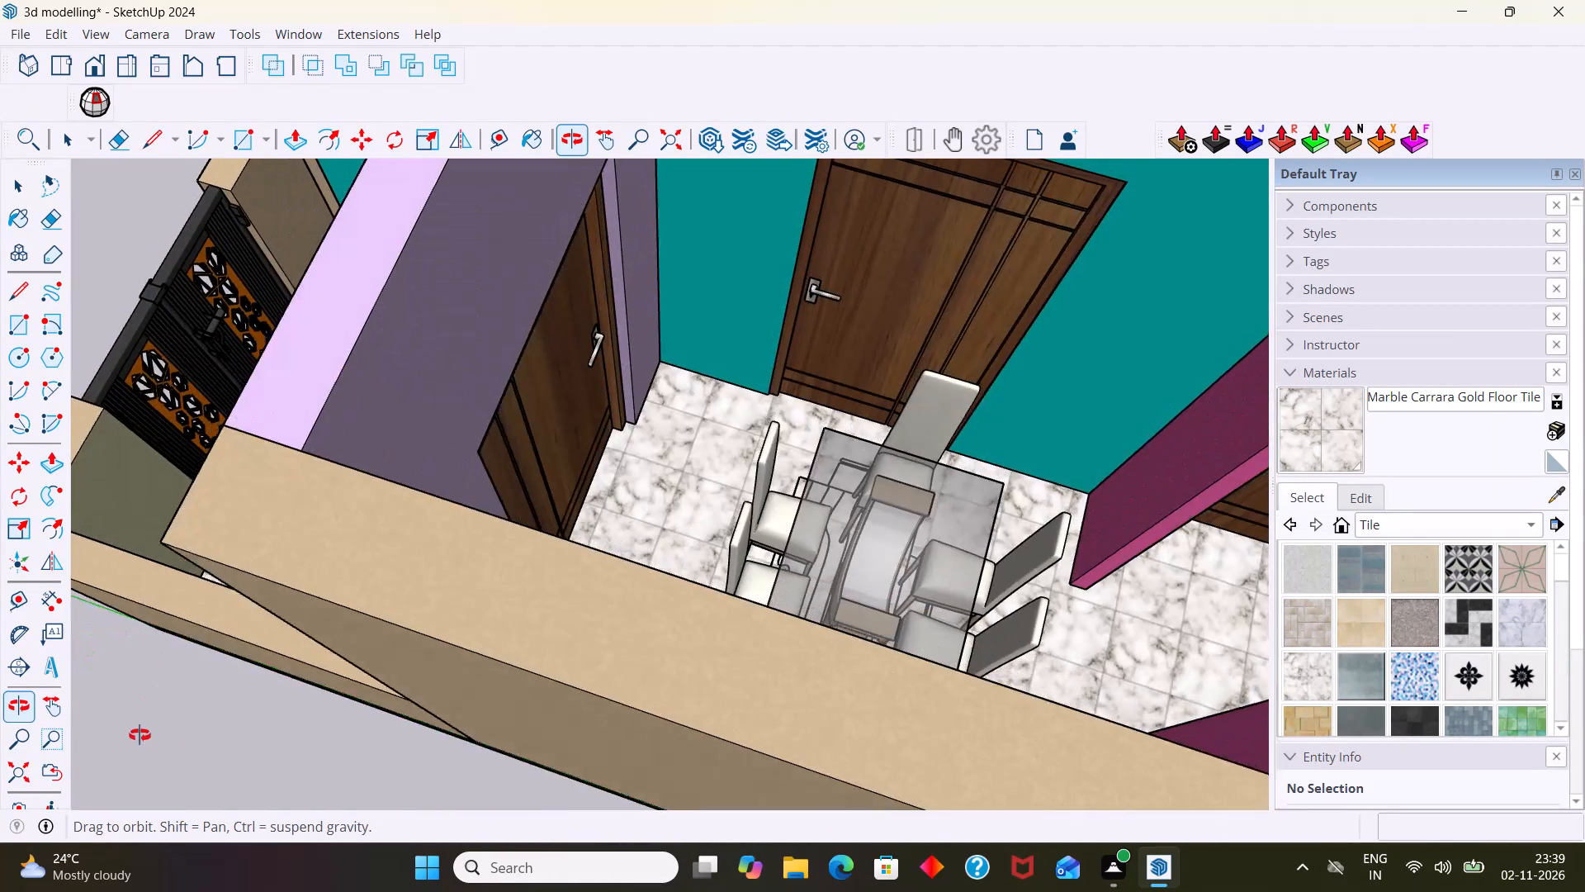
middle_drag(140, 735, 344, 735)
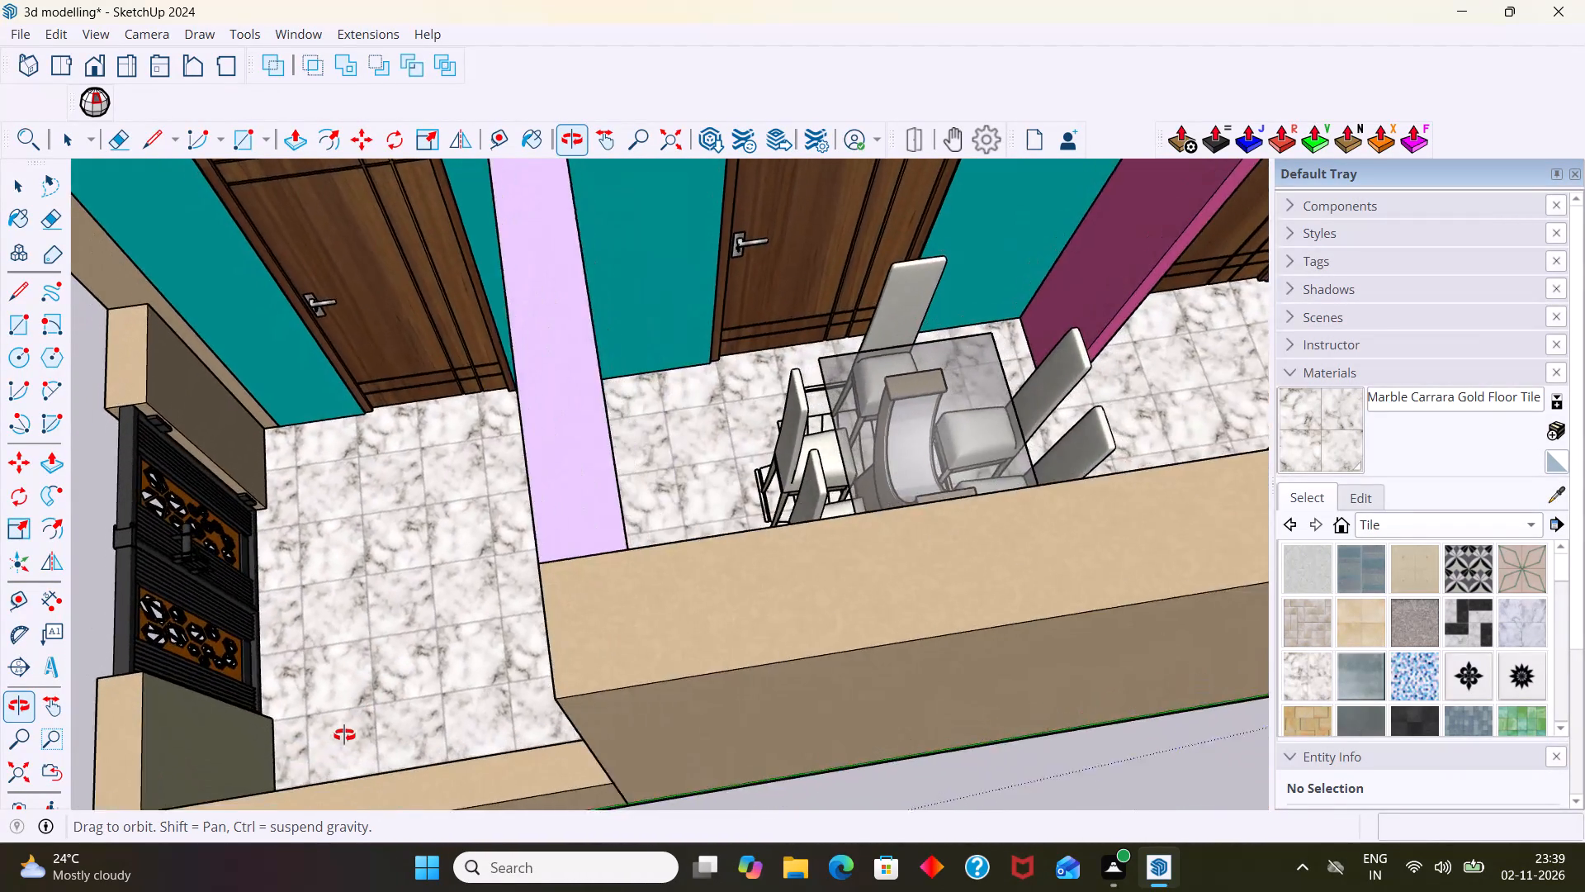
middle_drag(344, 735, 241, 724)
scroll(315, 626, down, 8)
scroll(284, 628, up, 11)
Reopen the floor group to inspect the tiled floor face across the porch and dining area, and close the group.
double_click(285, 618)
scroll(286, 617, up, 3)
click(286, 617)
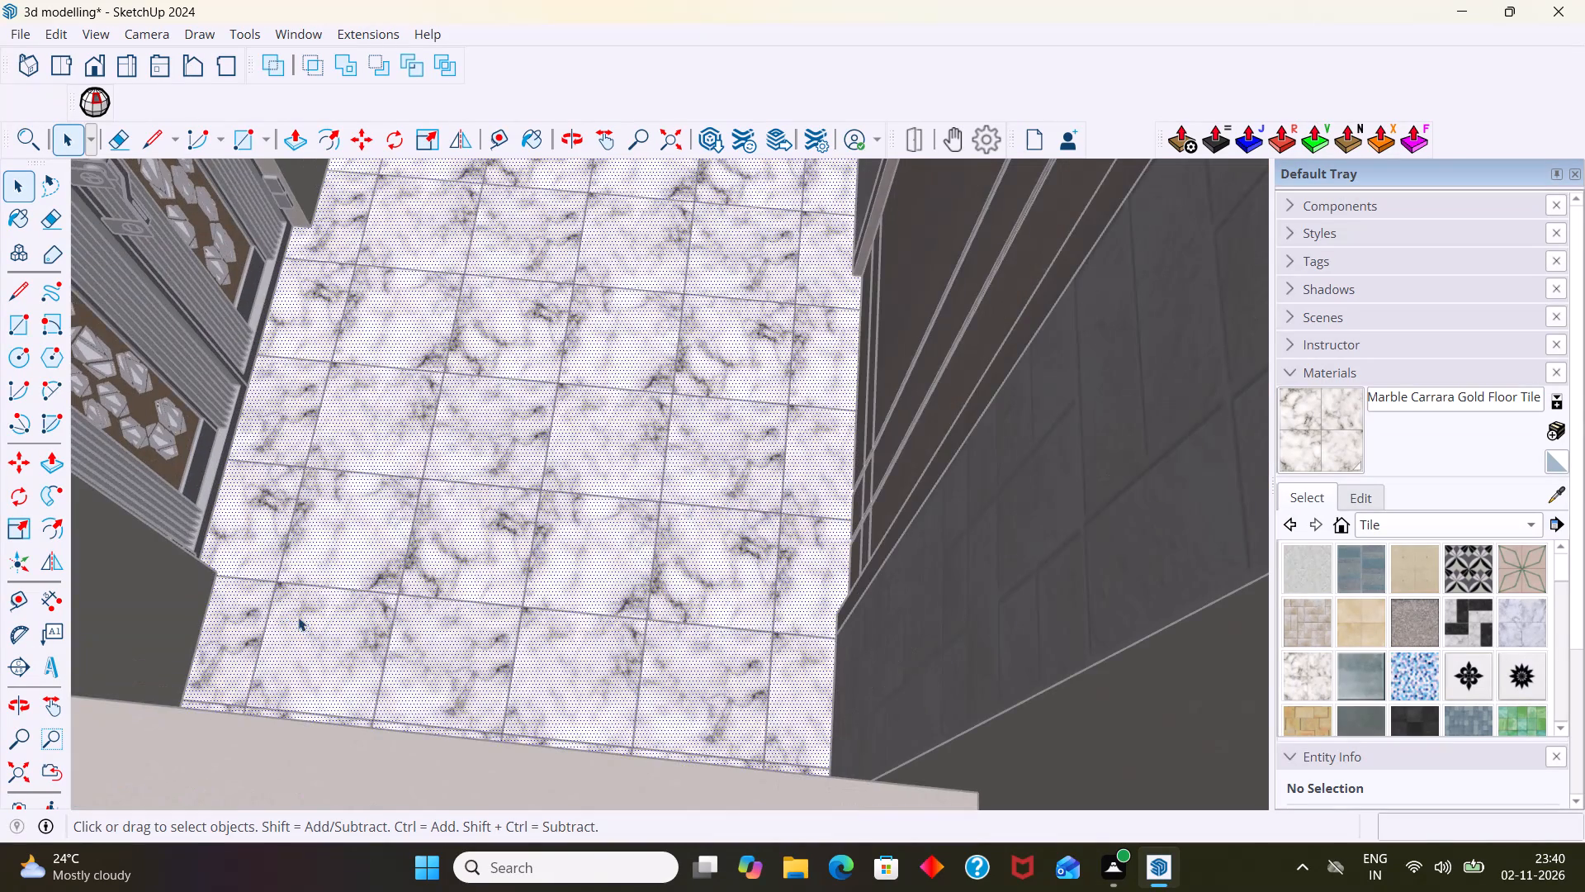
scroll(299, 615, up, 1)
scroll(348, 605, down, 10)
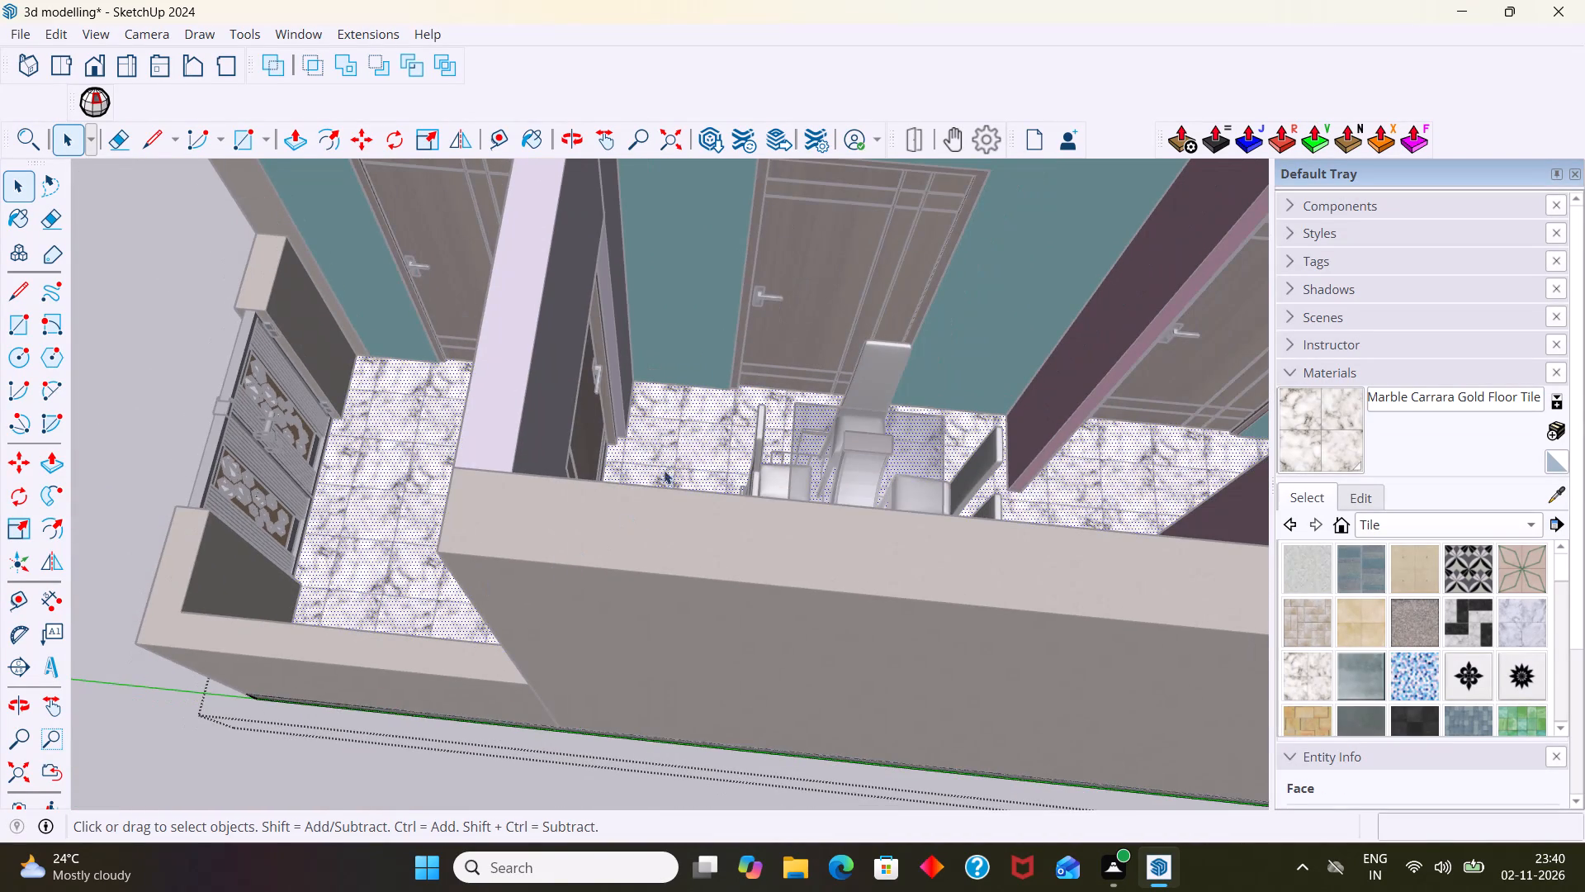
middle_drag(668, 458, 717, 548)
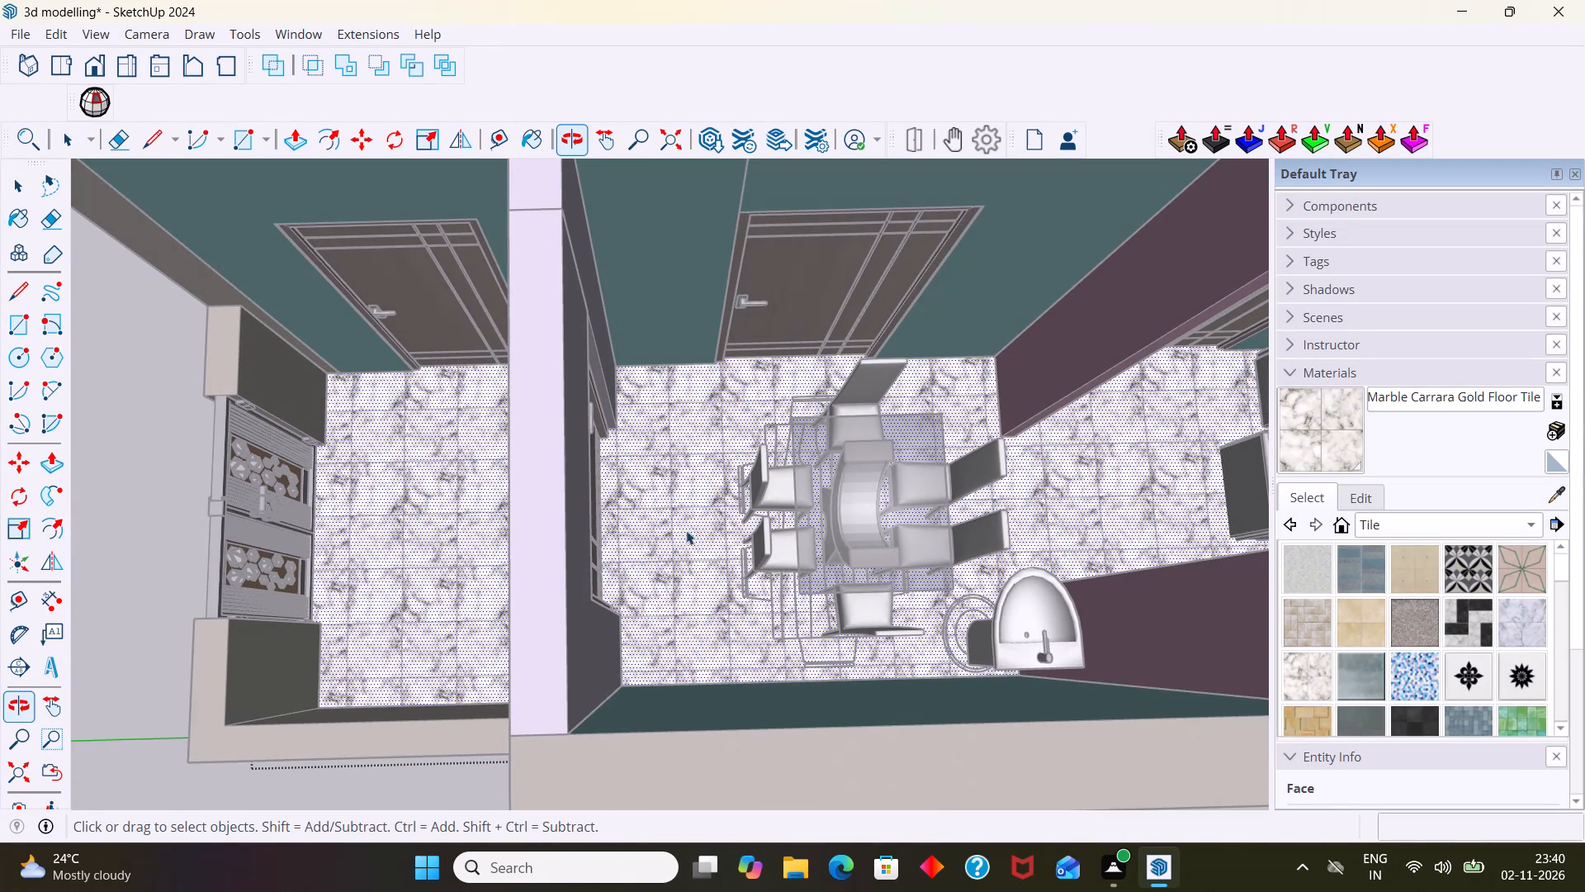
scroll(572, 520, up, 2)
scroll(561, 517, down, 8)
click(193, 541)
scroll(192, 539, down, 3)
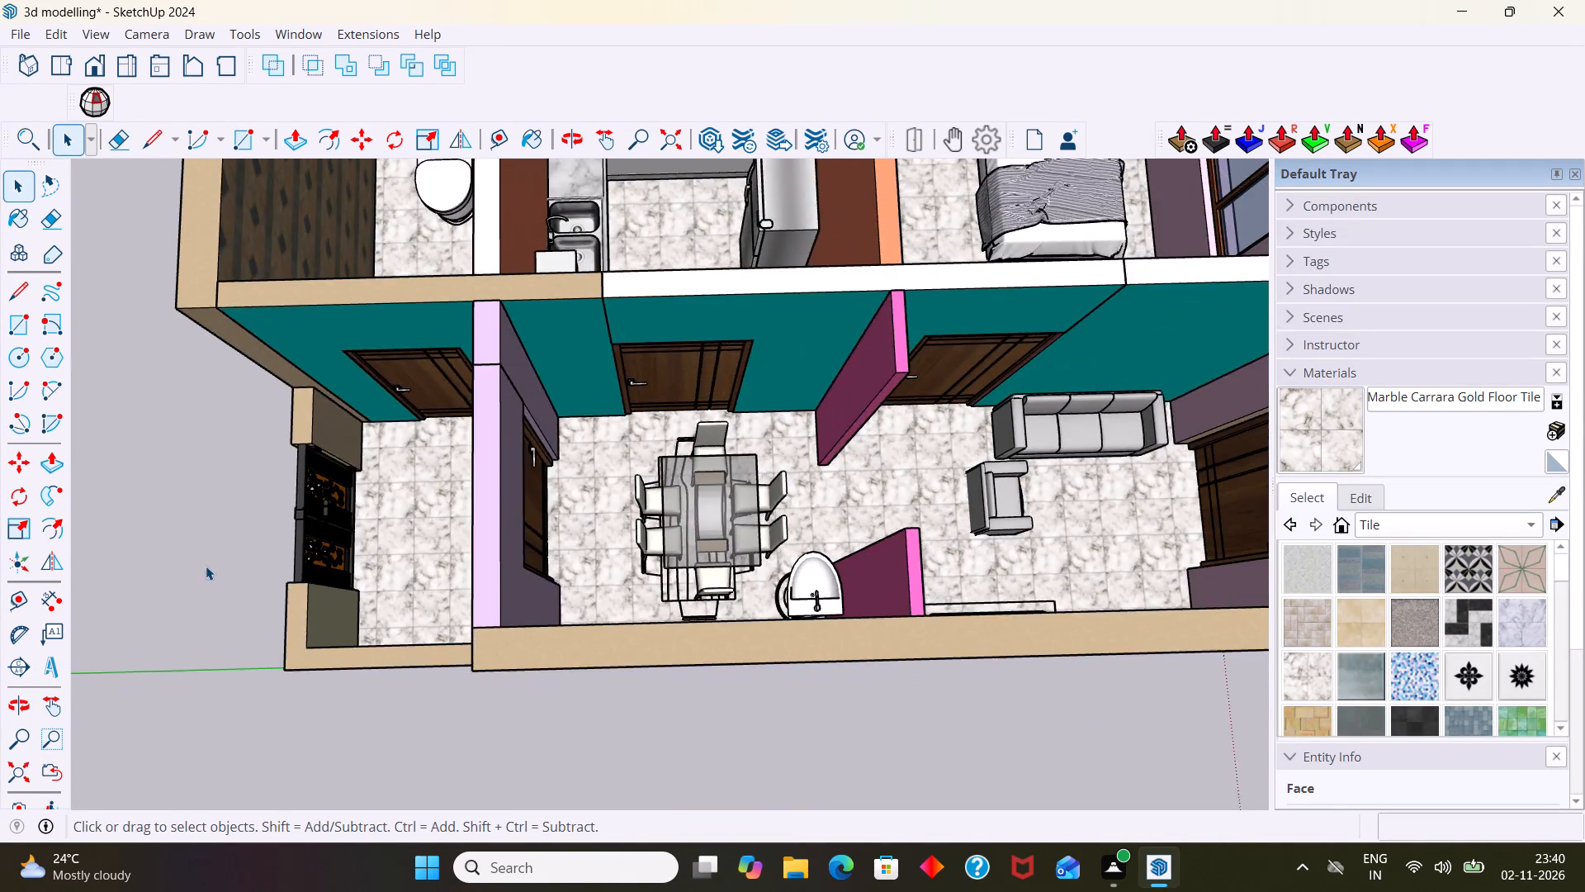
Examine the tiled floor in the porch, toilet and dining area and the floor slab from several angles.
middle_drag(207, 560, 471, 164)
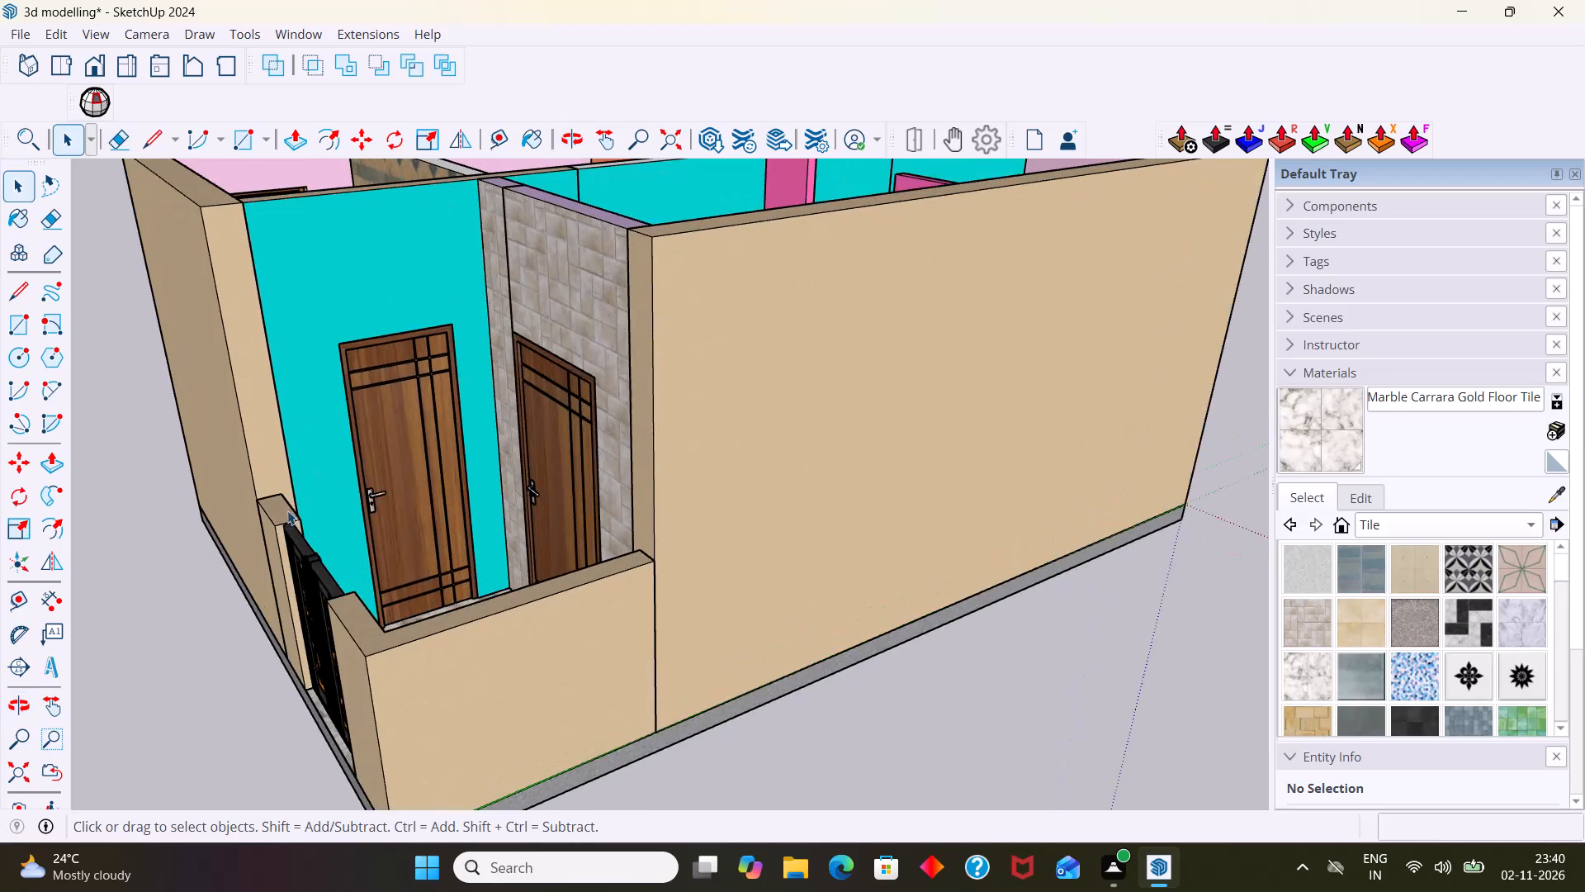
scroll(287, 510, up, 1)
middle_drag(285, 510, 237, 799)
scroll(308, 576, up, 2)
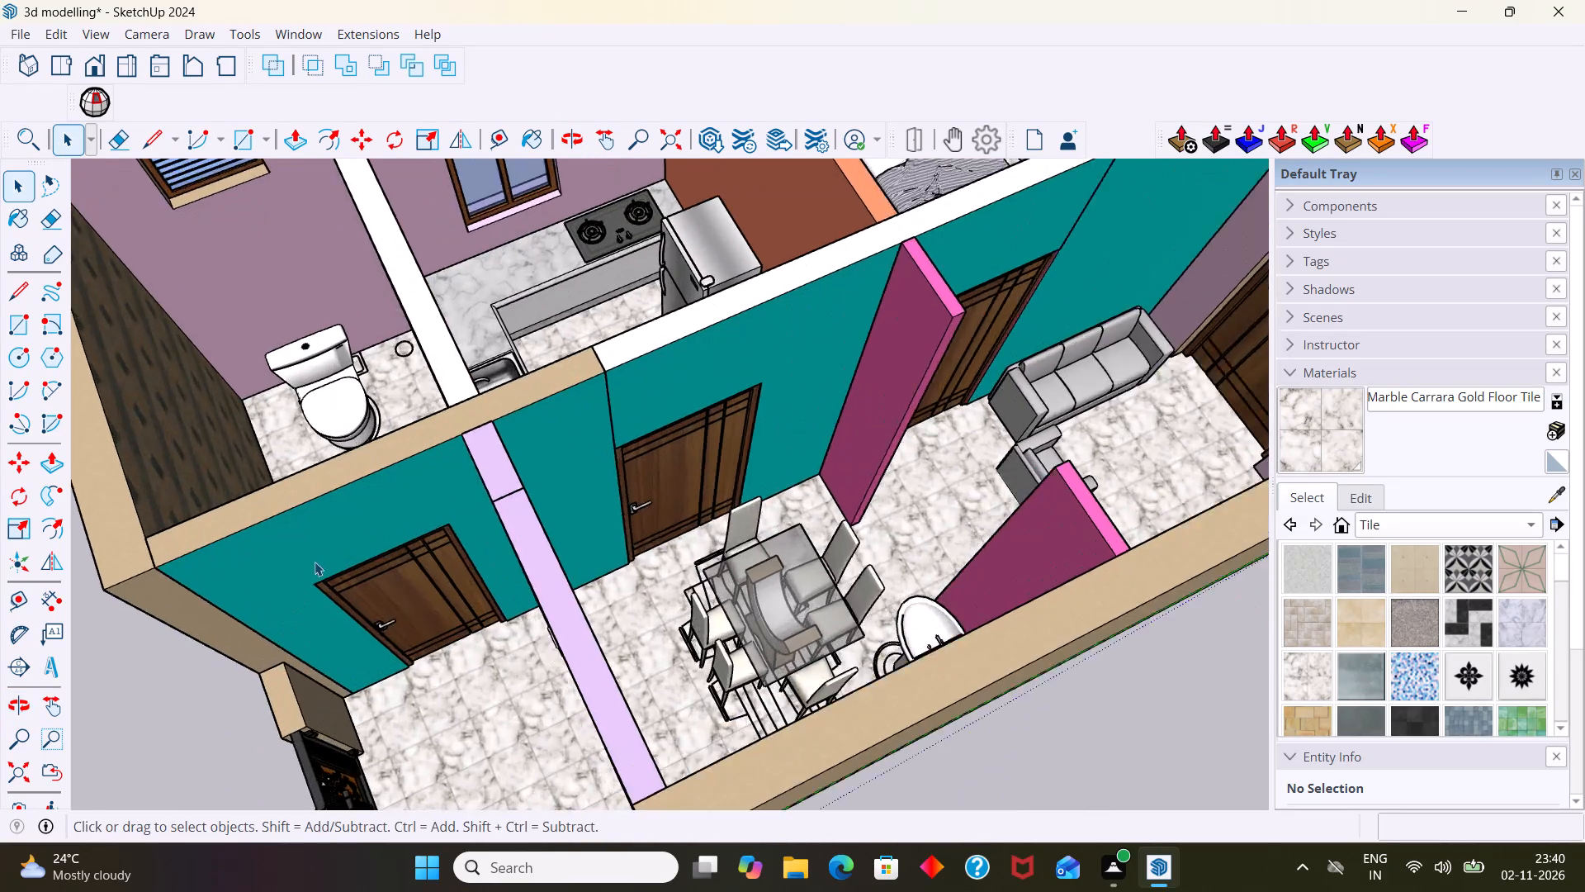
scroll(315, 562, up, 2)
middle_drag(341, 548, 360, 662)
scroll(348, 591, down, 1)
scroll(389, 563, up, 3)
middle_drag(391, 550, 558, 510)
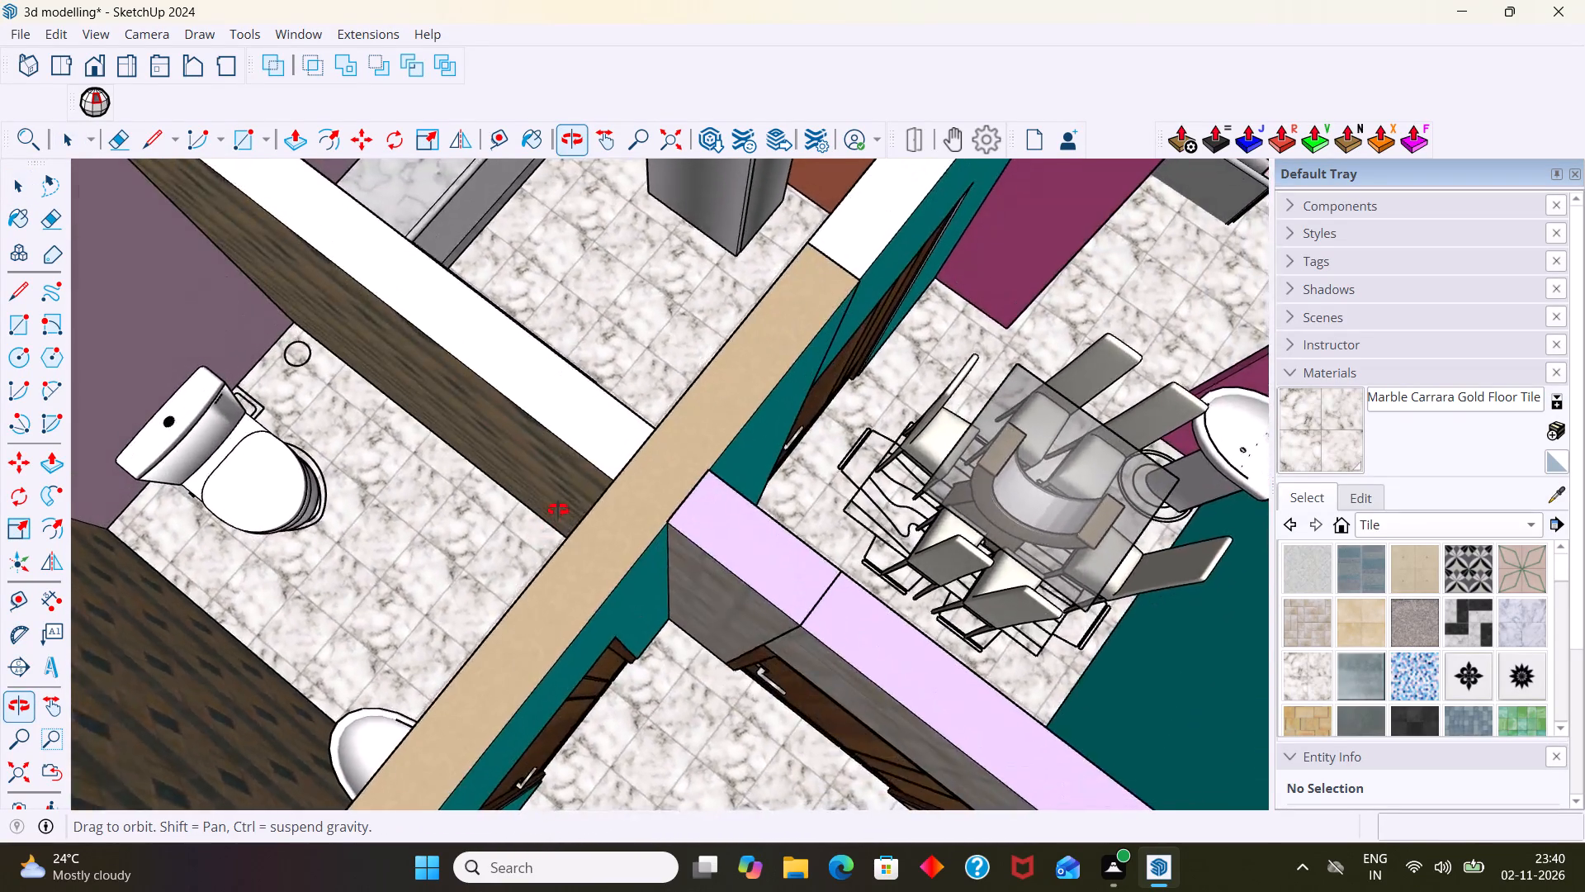
middle_drag(558, 510, 400, 517)
scroll(393, 507, up, 2)
click(385, 494)
scroll(383, 487, up, 1)
scroll(383, 487, down, 4)
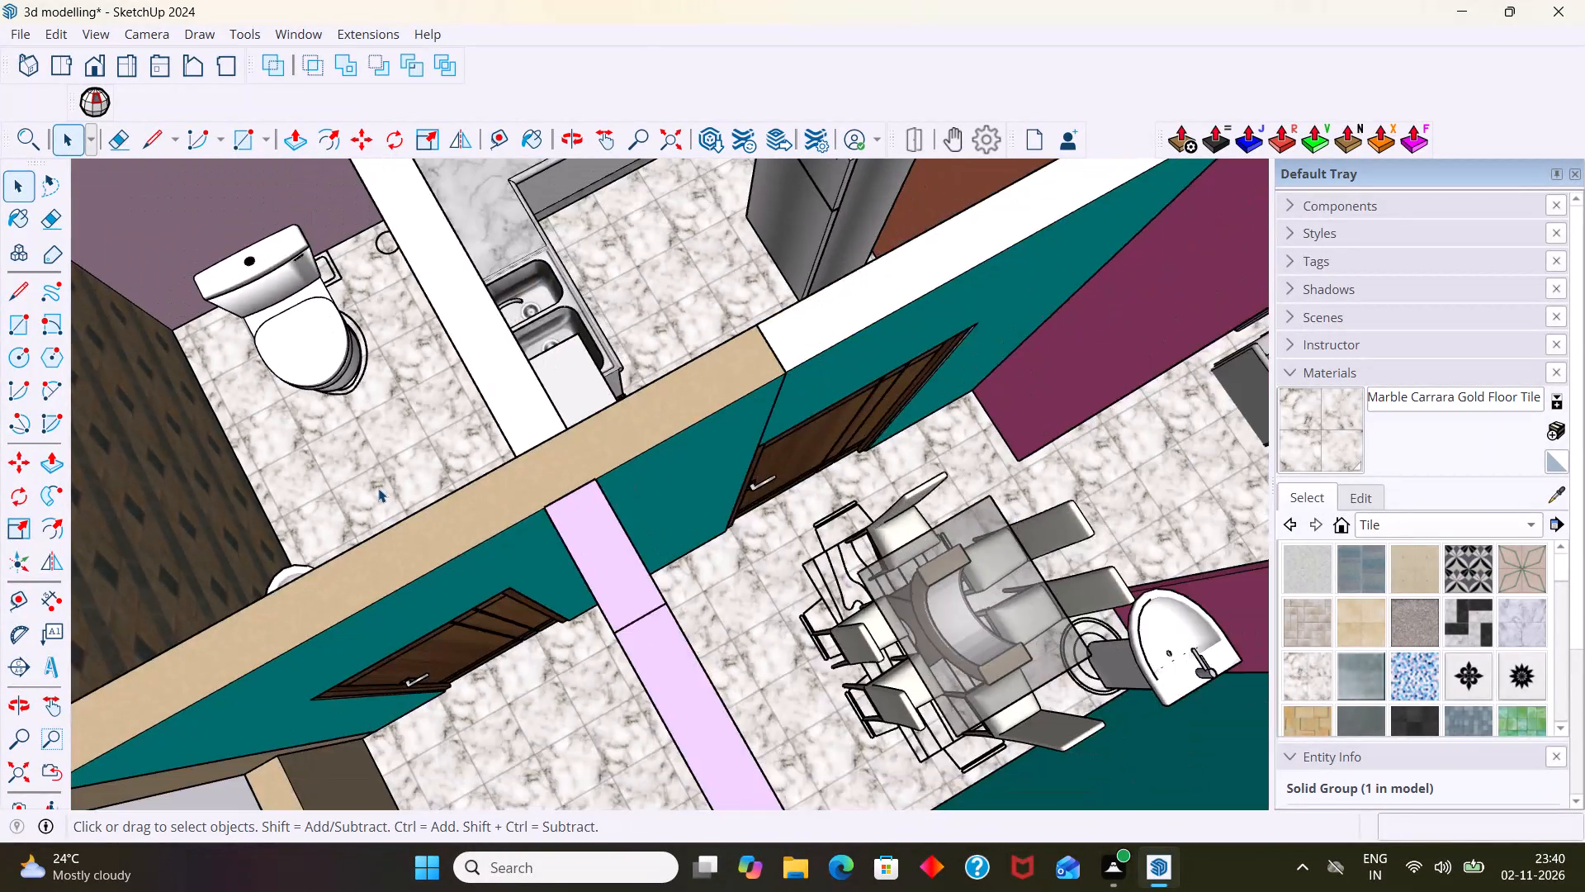
scroll(378, 488, down, 13)
middle_drag(403, 573, 418, 501)
scroll(423, 544, down, 2)
middle_drag(425, 614, 369, 363)
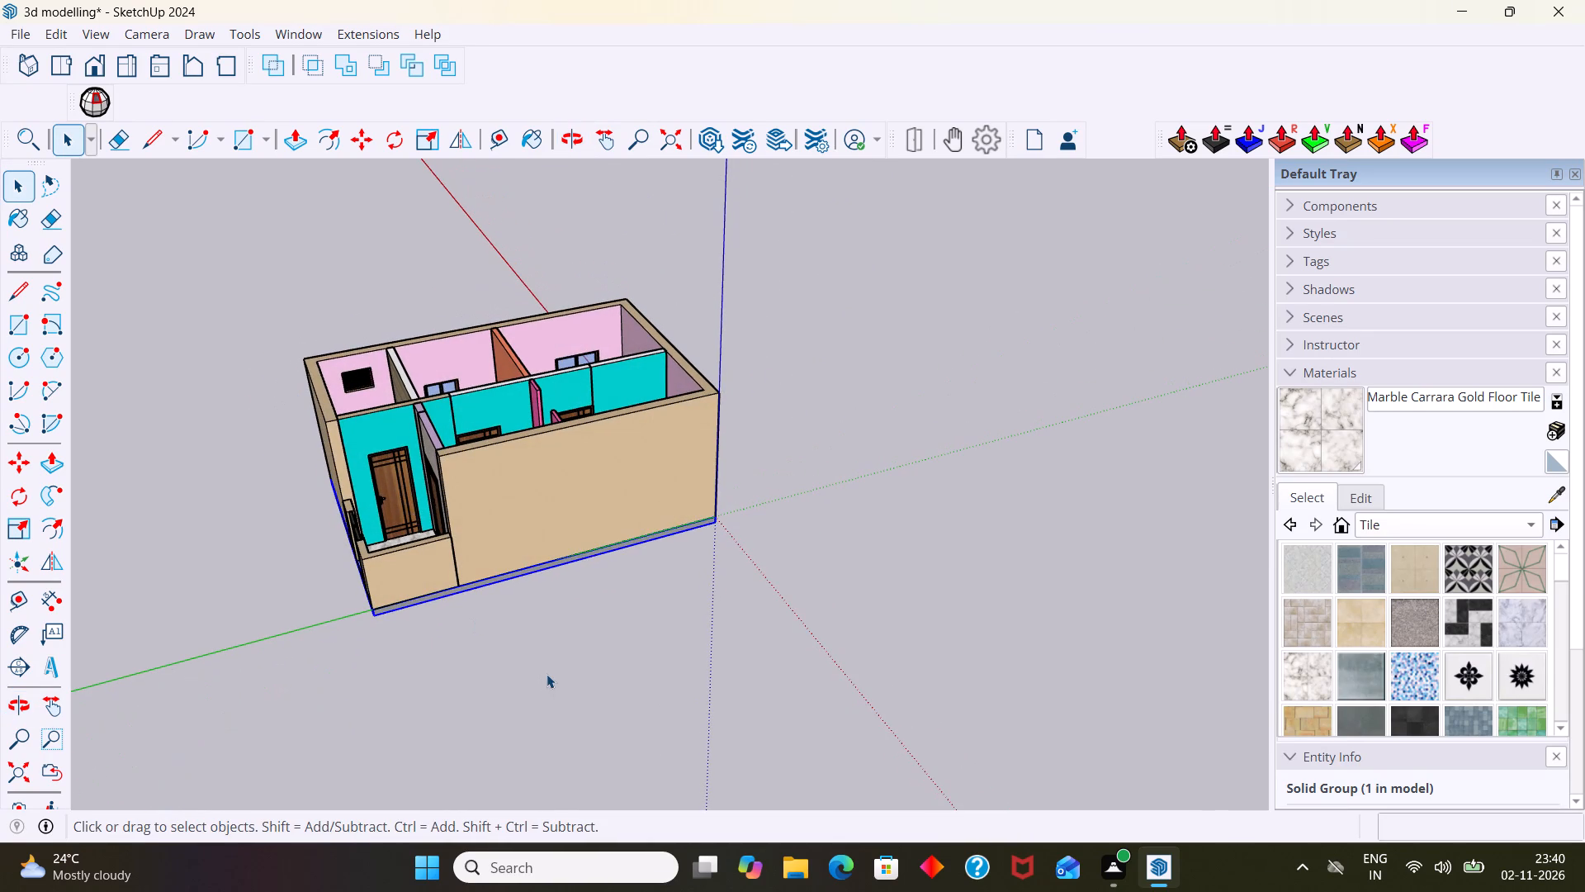
click(546, 674)
Isolate the floor slab group so that the rest of the house is hidden.
scroll(458, 600, up, 1)
middle_drag(452, 597, 410, 573)
scroll(407, 586, up, 6)
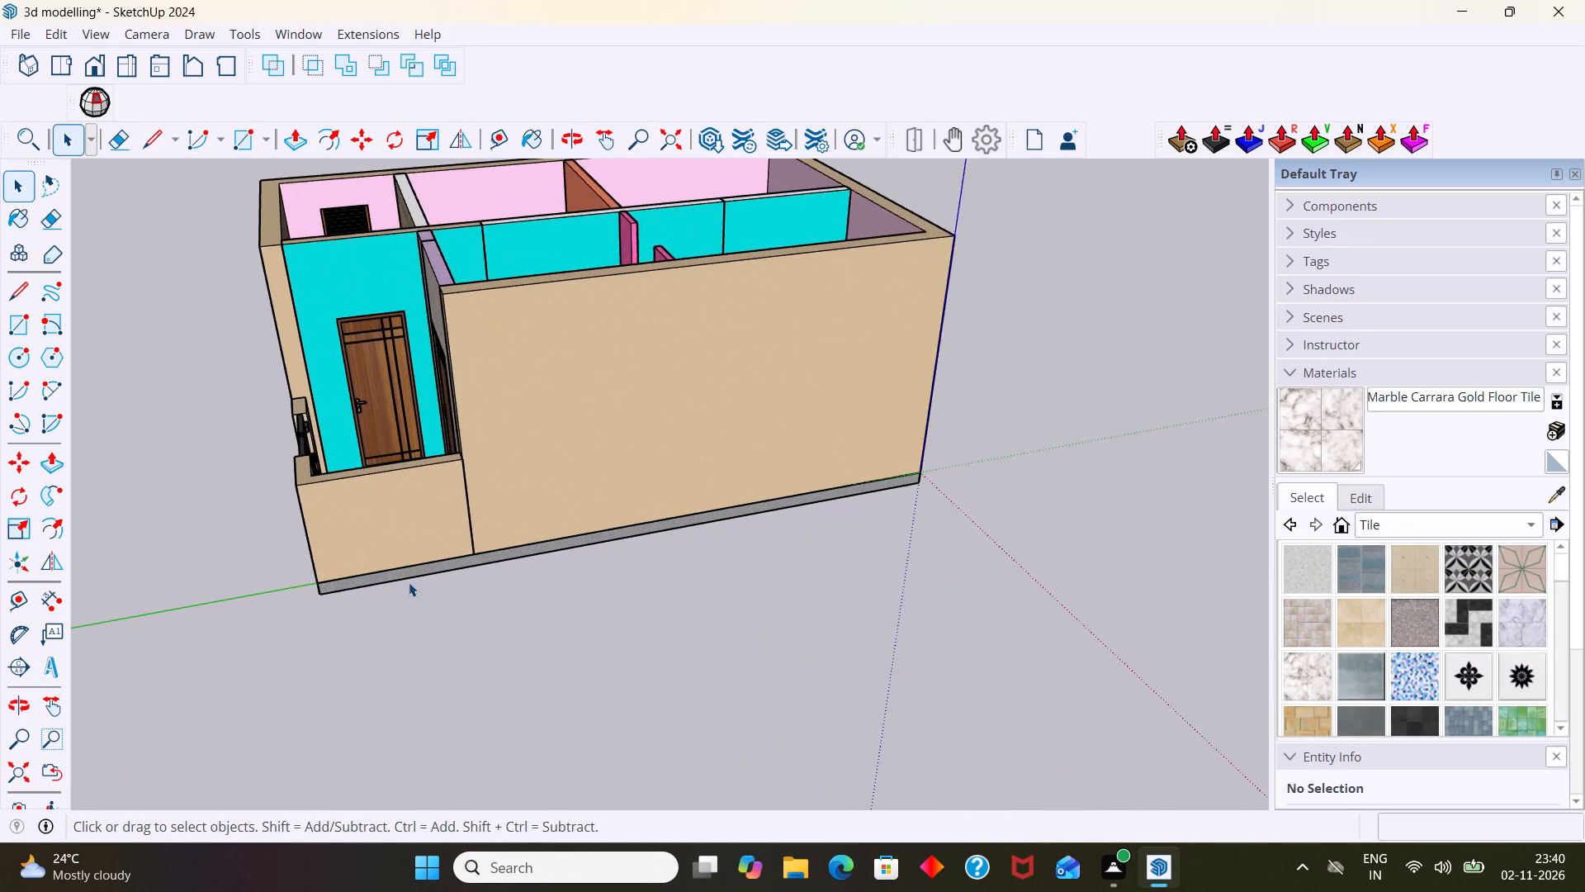
scroll(409, 575, up, 1)
click(409, 575)
right_click(409, 574)
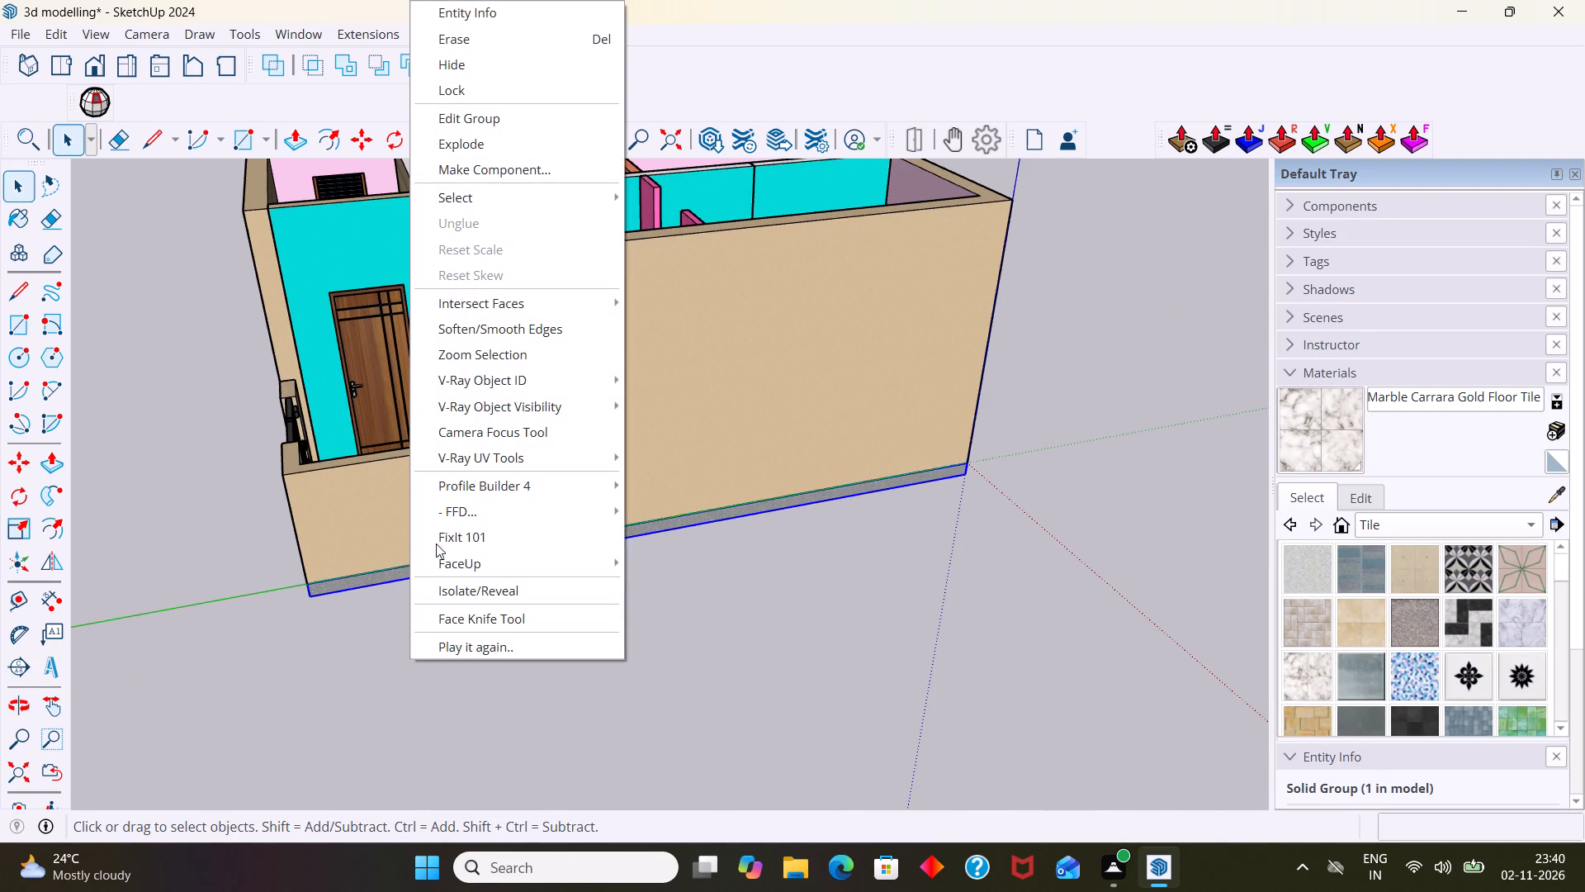
click(482, 589)
middle_drag(457, 590, 624, 548)
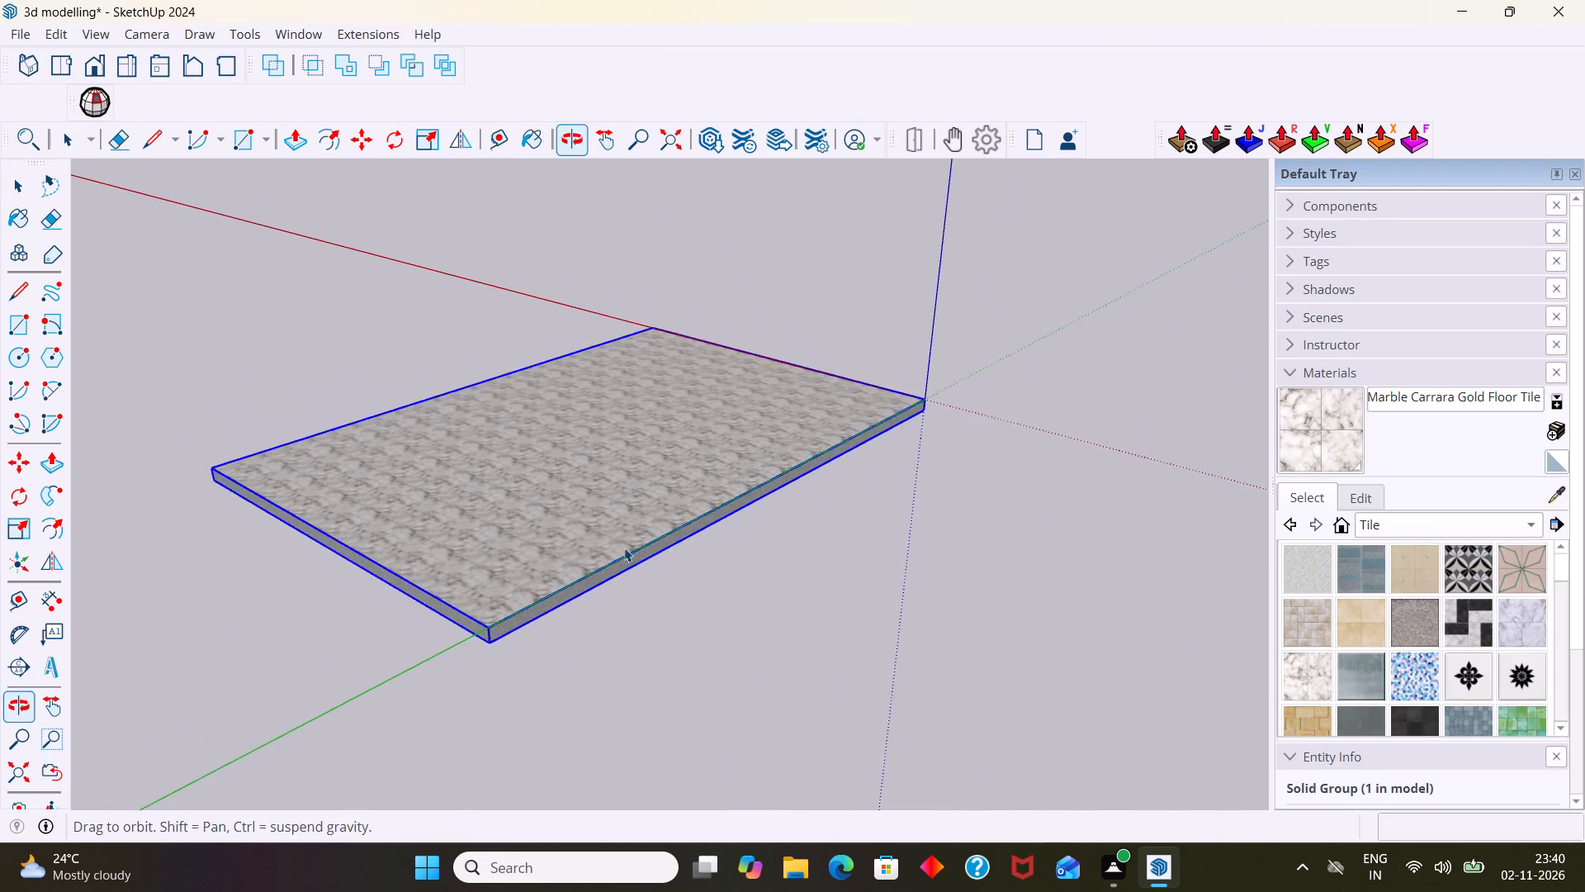
middle_drag(624, 548, 667, 548)
Inside the floor group, push the slab's porch-side end face inward about 5' 4" as a new starting face, splitting off a strip.
scroll(501, 542, down, 5)
middle_drag(448, 607, 367, 651)
scroll(398, 610, up, 7)
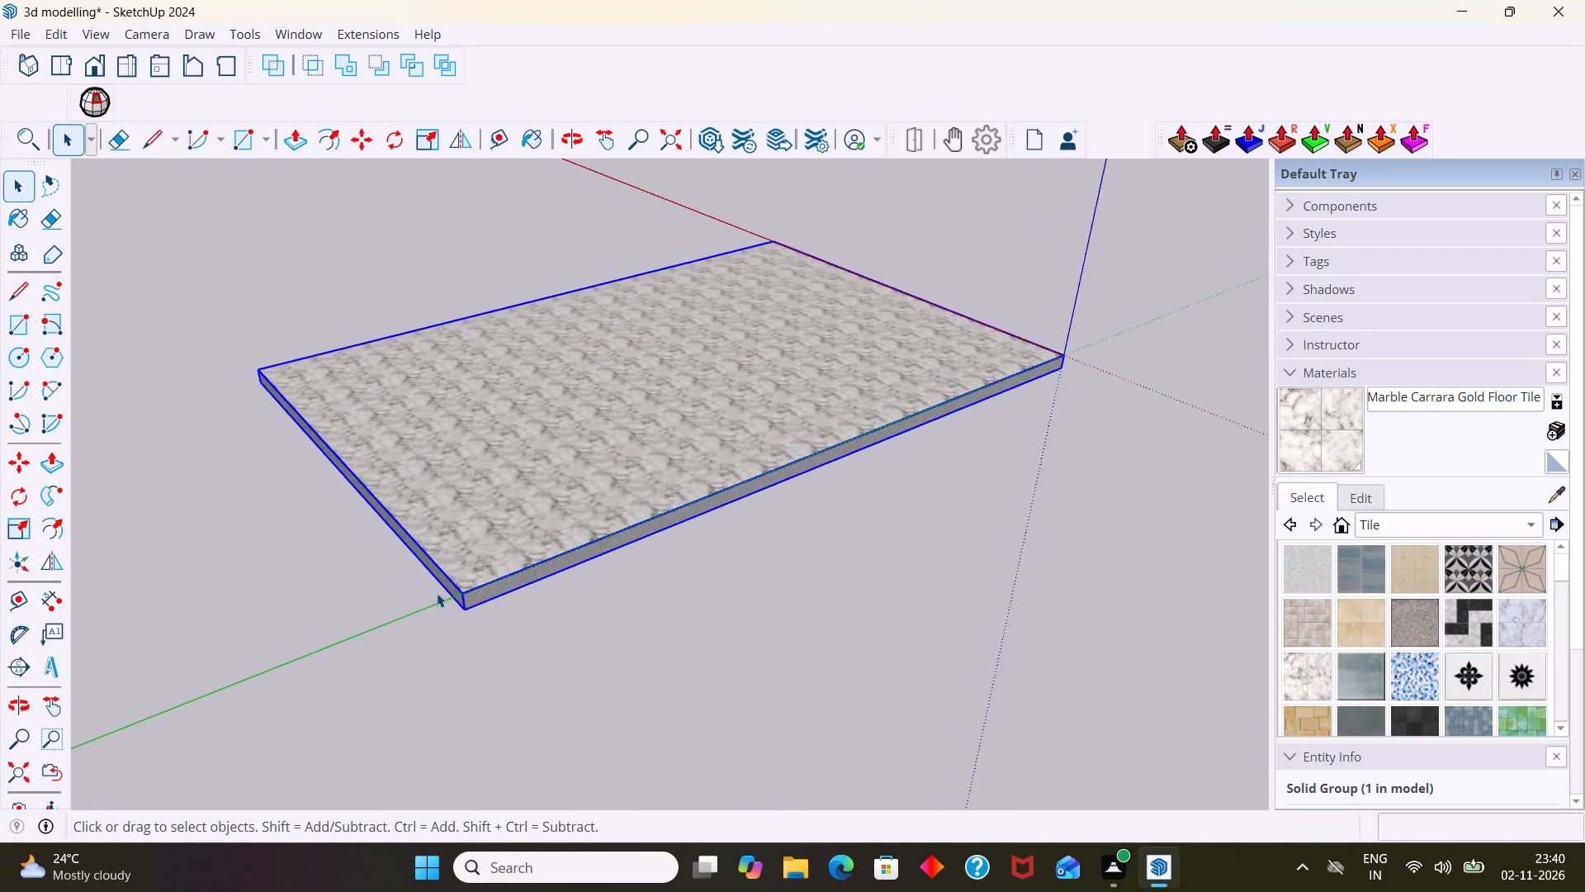
scroll(437, 593, up, 4)
middle_drag(458, 575, 523, 522)
scroll(519, 524, up, 3)
click(500, 550)
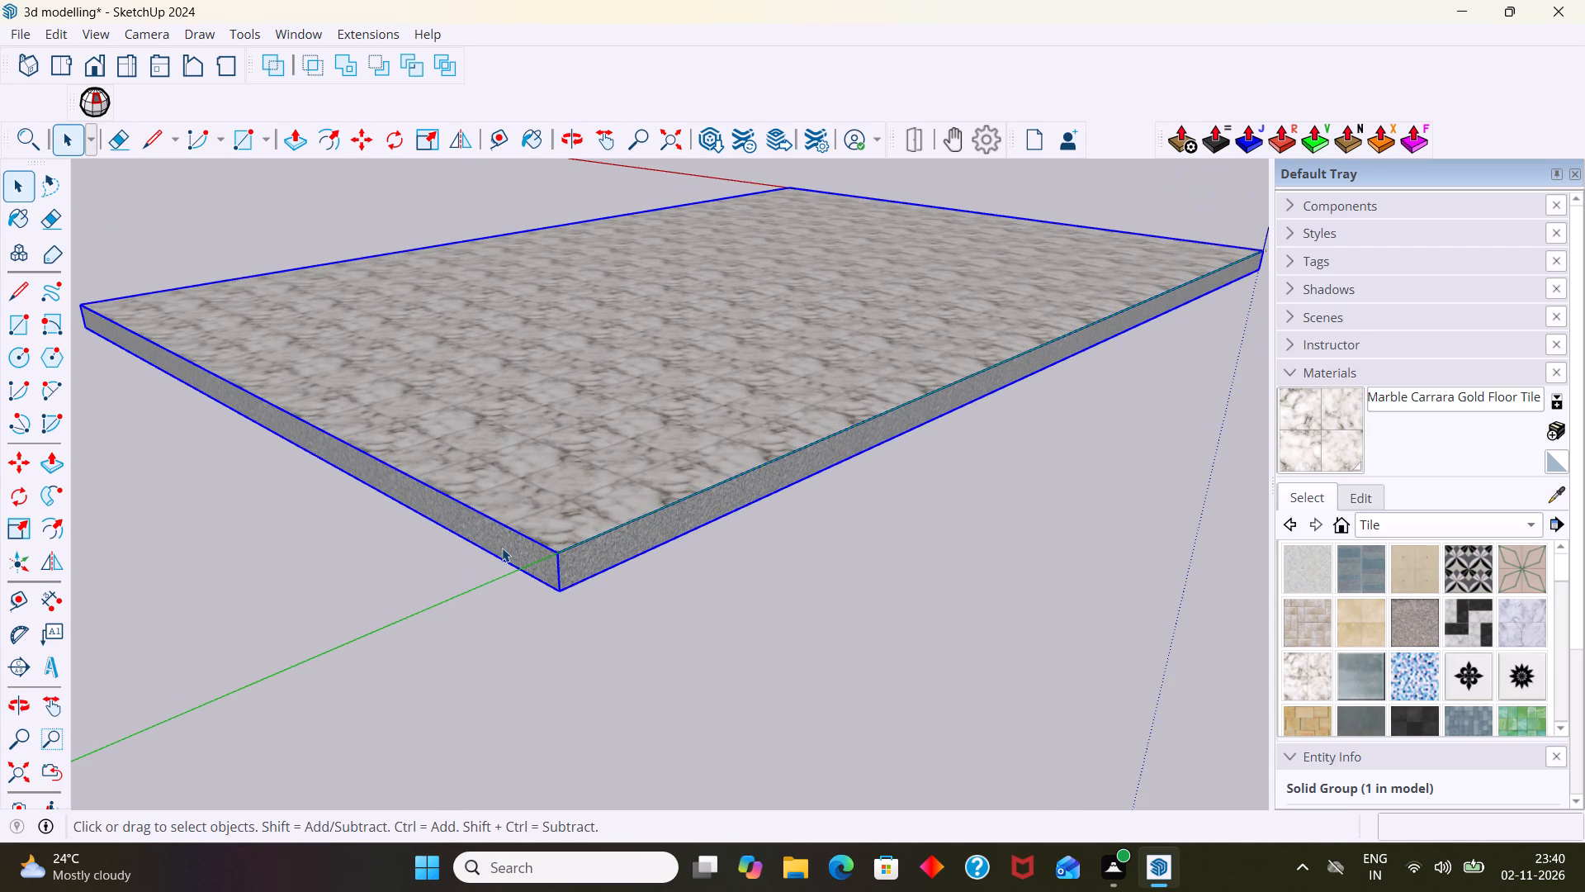
double_click(502, 548)
click(523, 552)
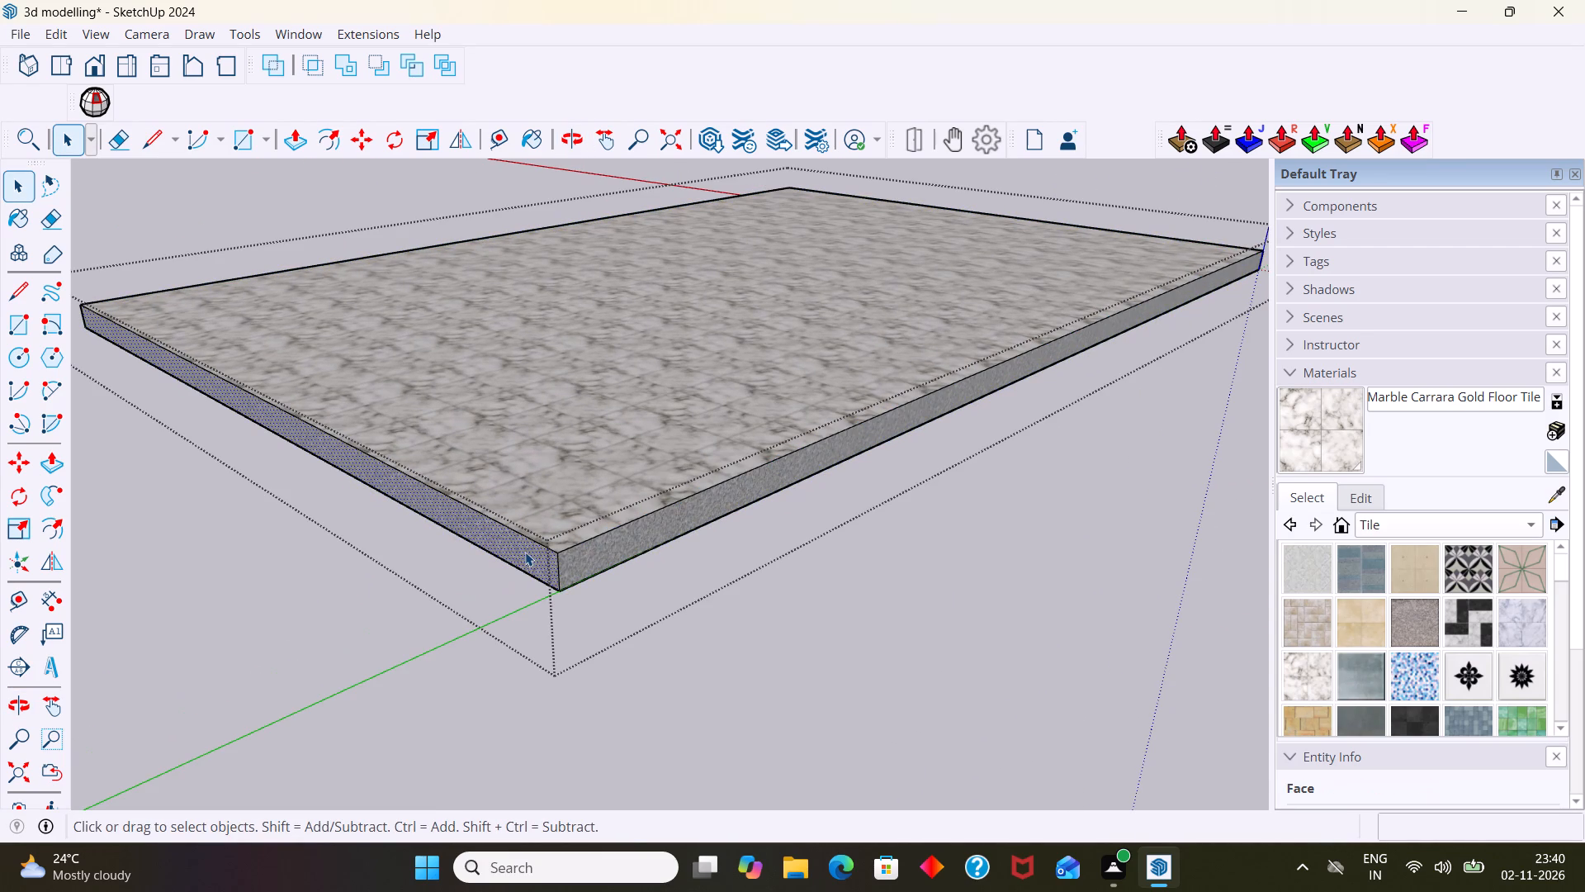
key(p)
click(525, 552)
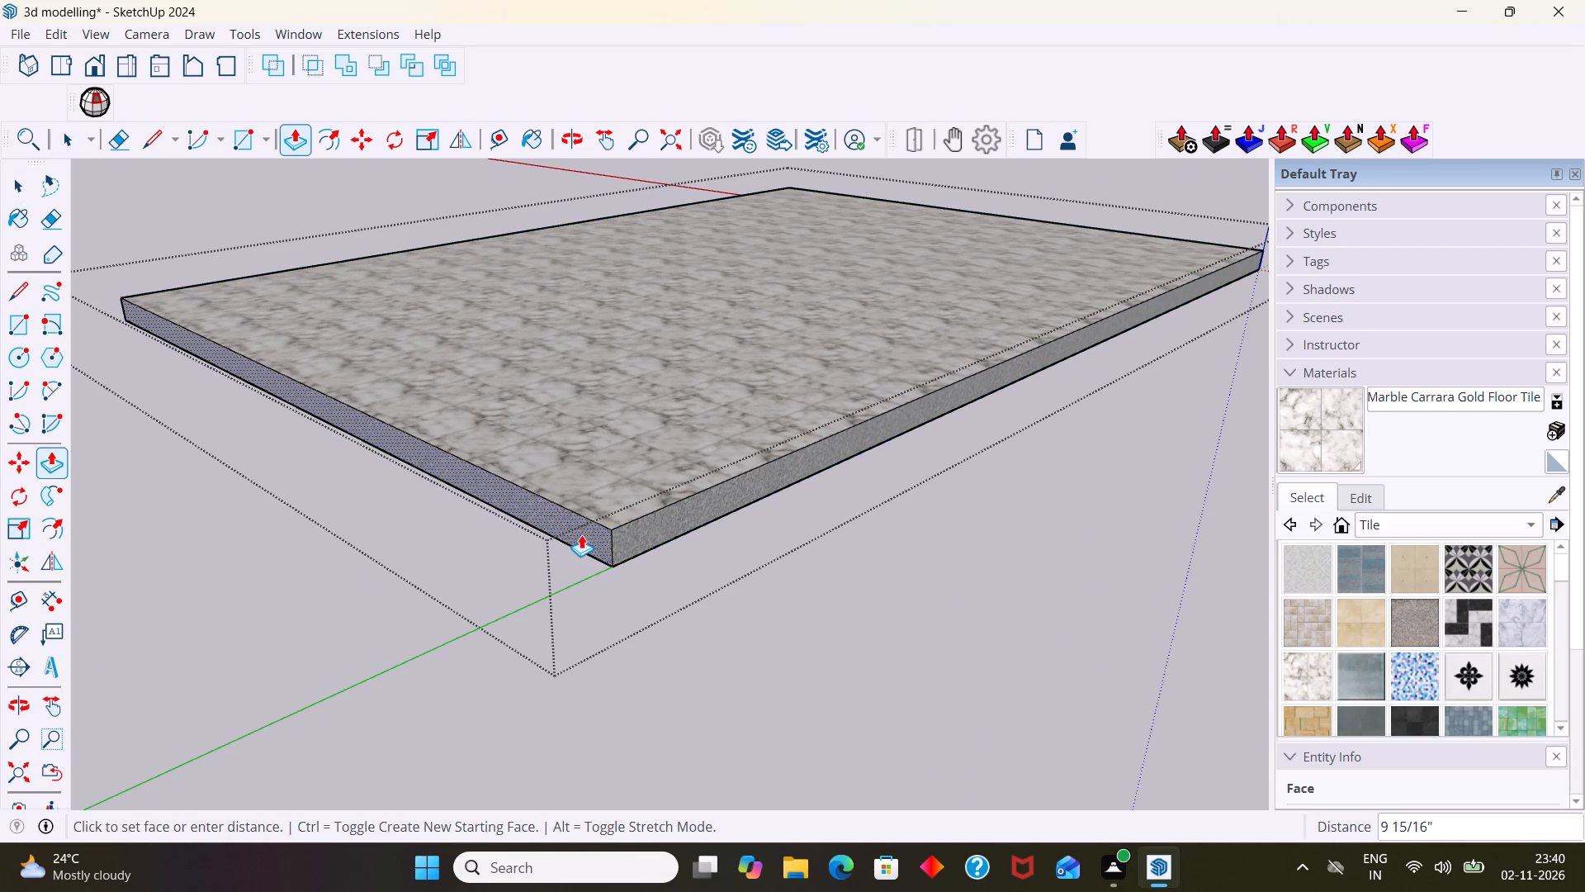
middle_drag(701, 496, 507, 666)
scroll(663, 619, down, 9)
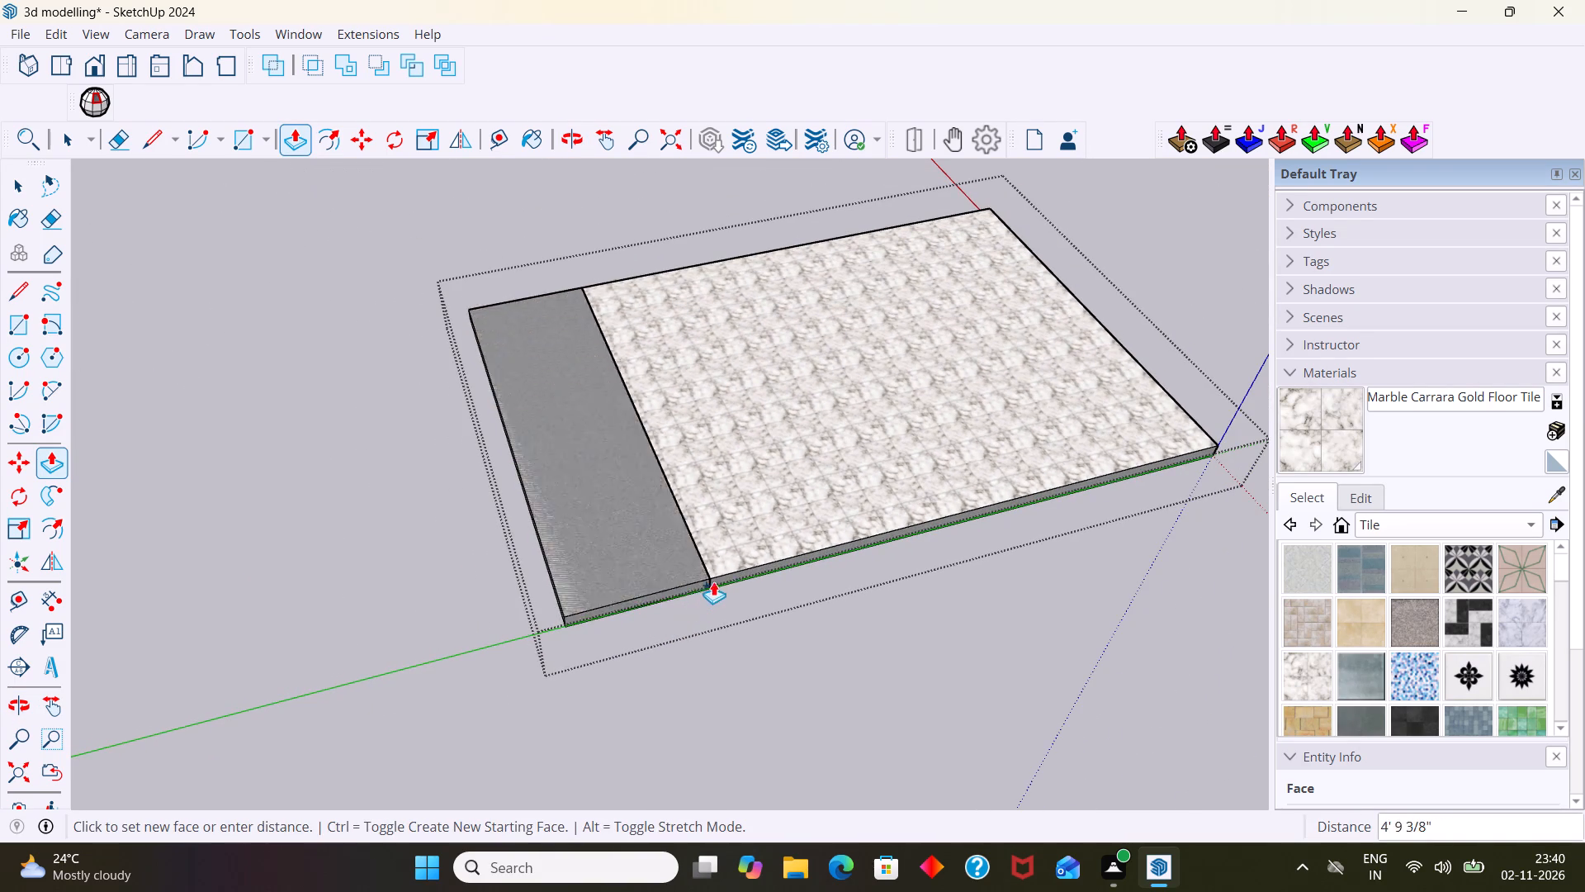
click(721, 568)
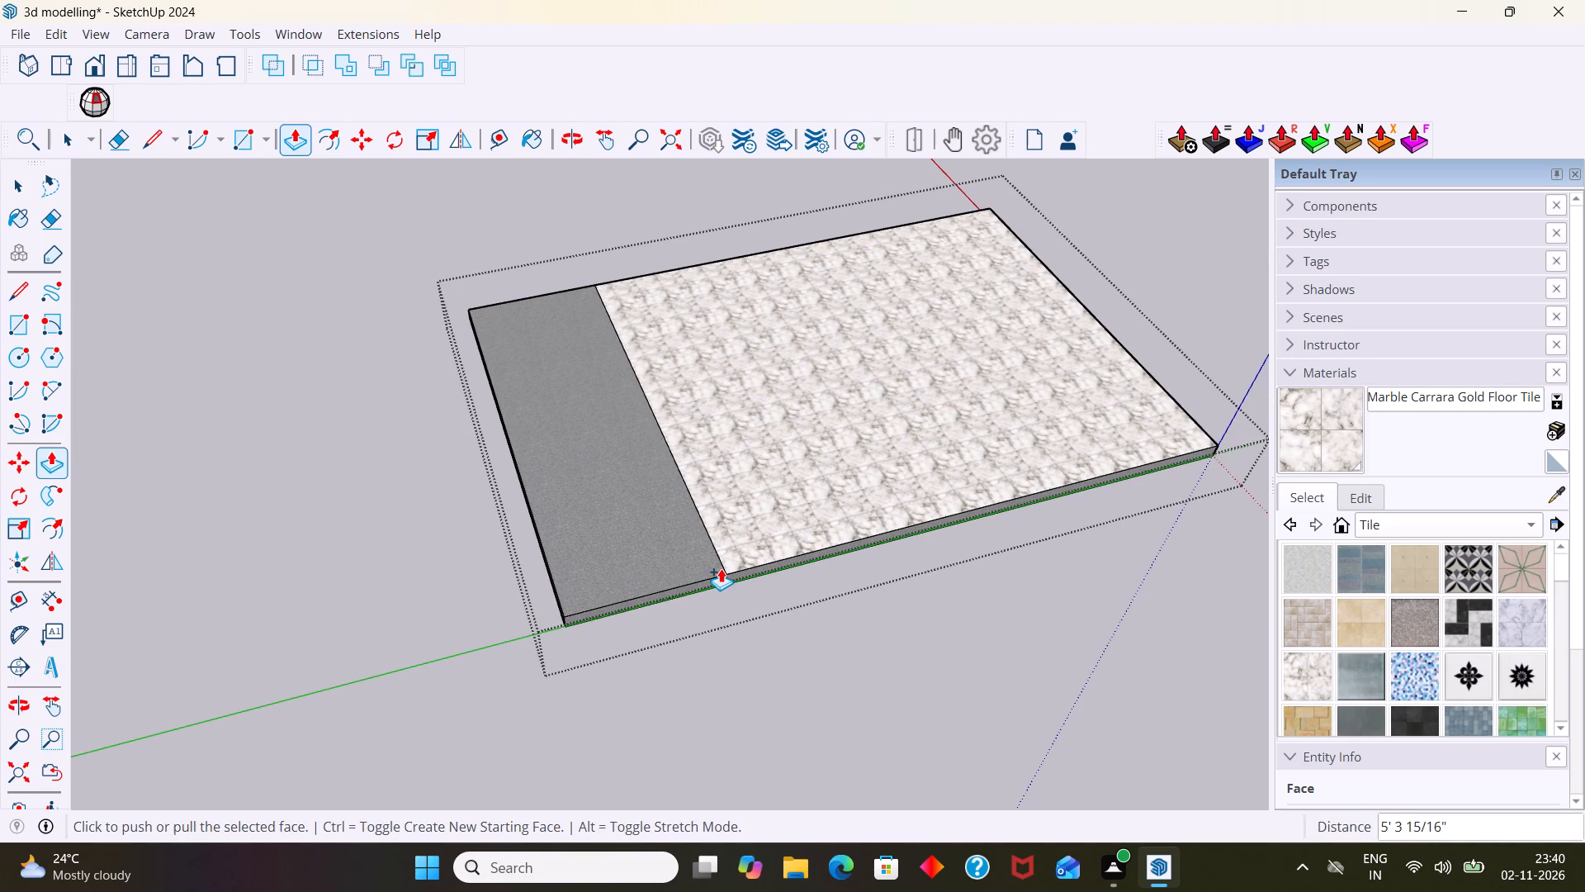
scroll(704, 618, down, 5)
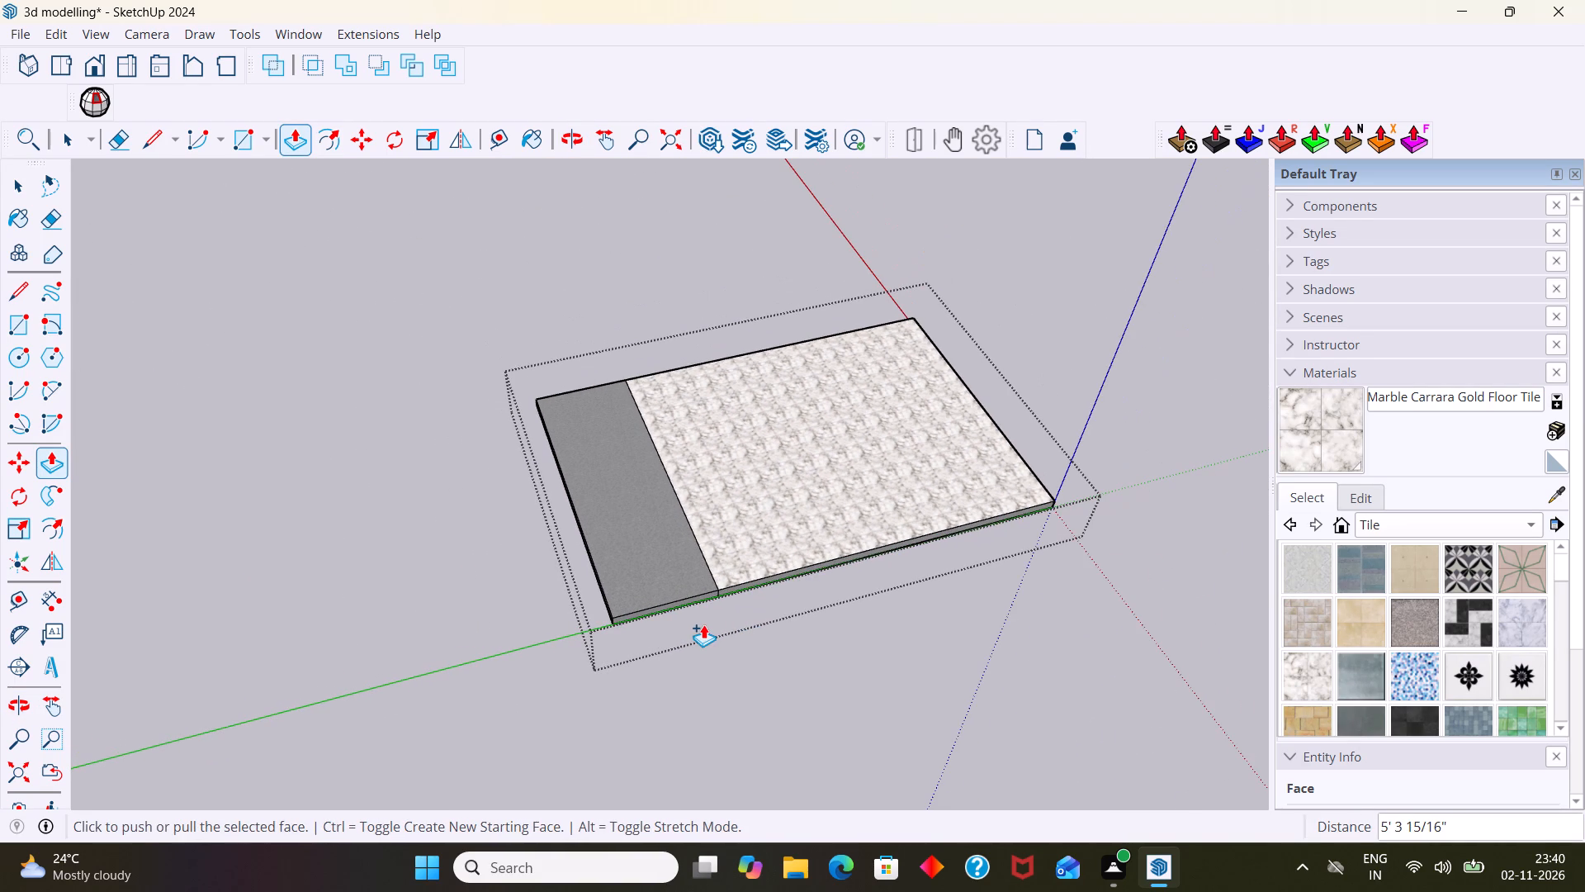
key(space)
Leave the floor group and reveal the rest of the house again.
scroll(781, 668, down, 2)
right_click(755, 565)
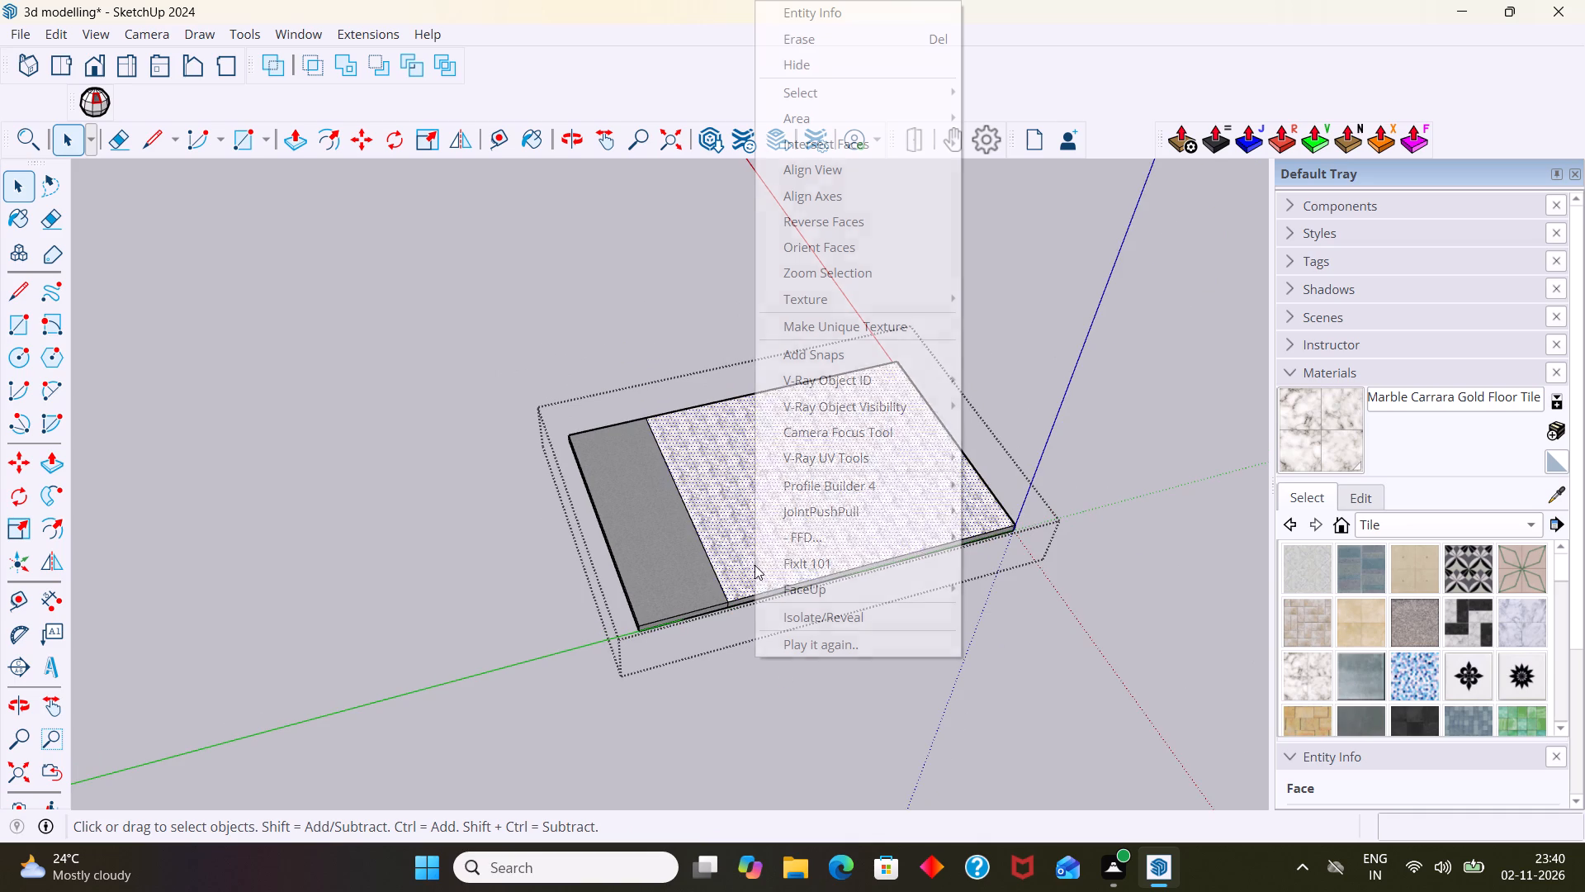
click(832, 620)
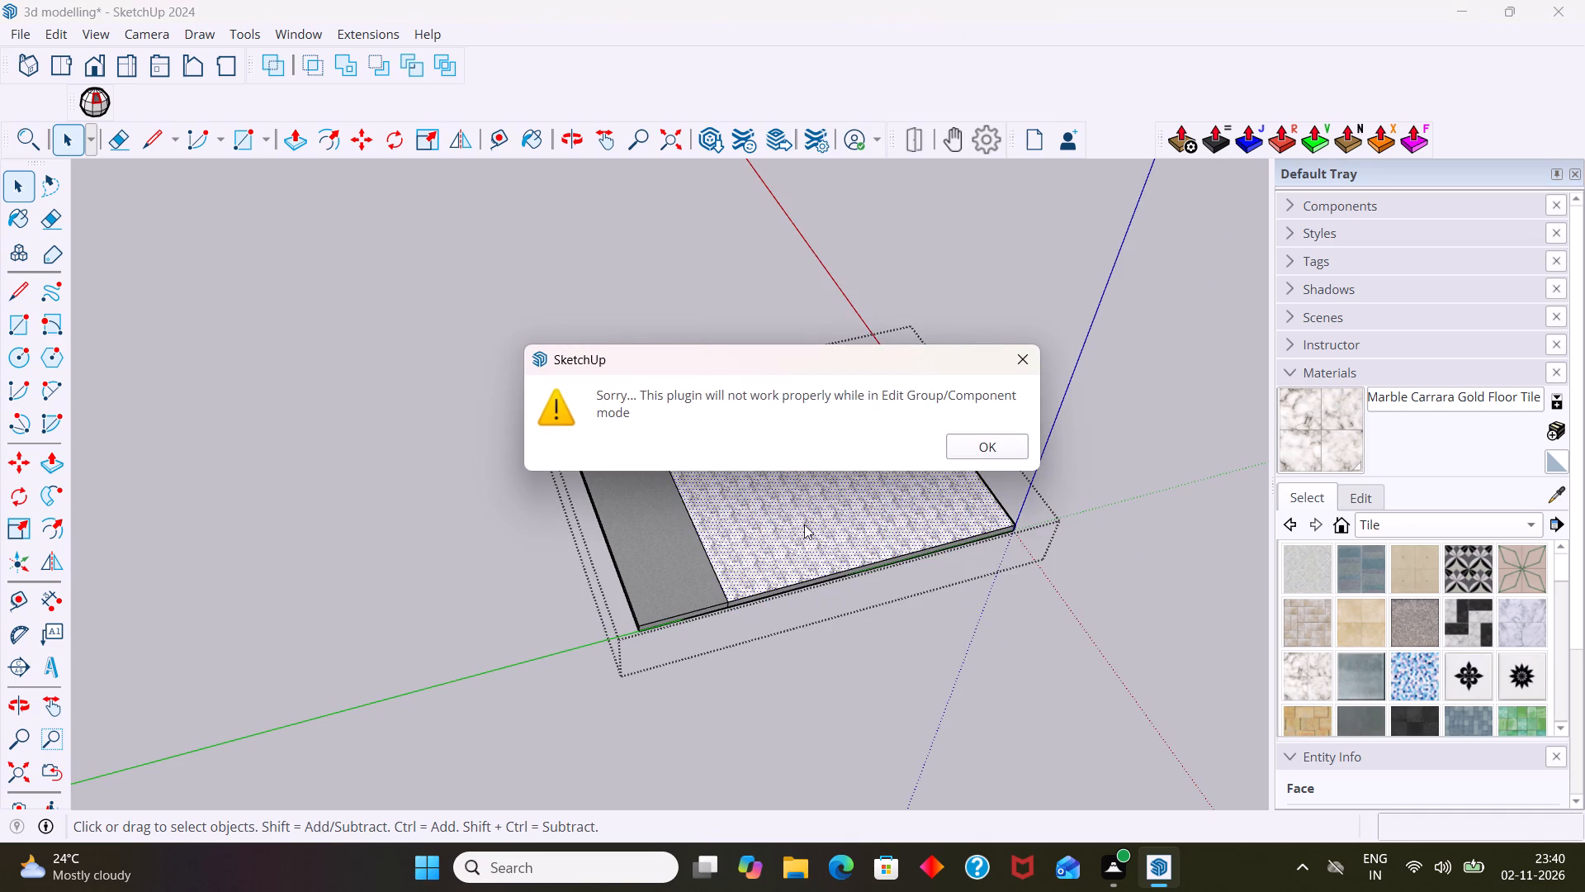
click(1024, 369)
click(1043, 341)
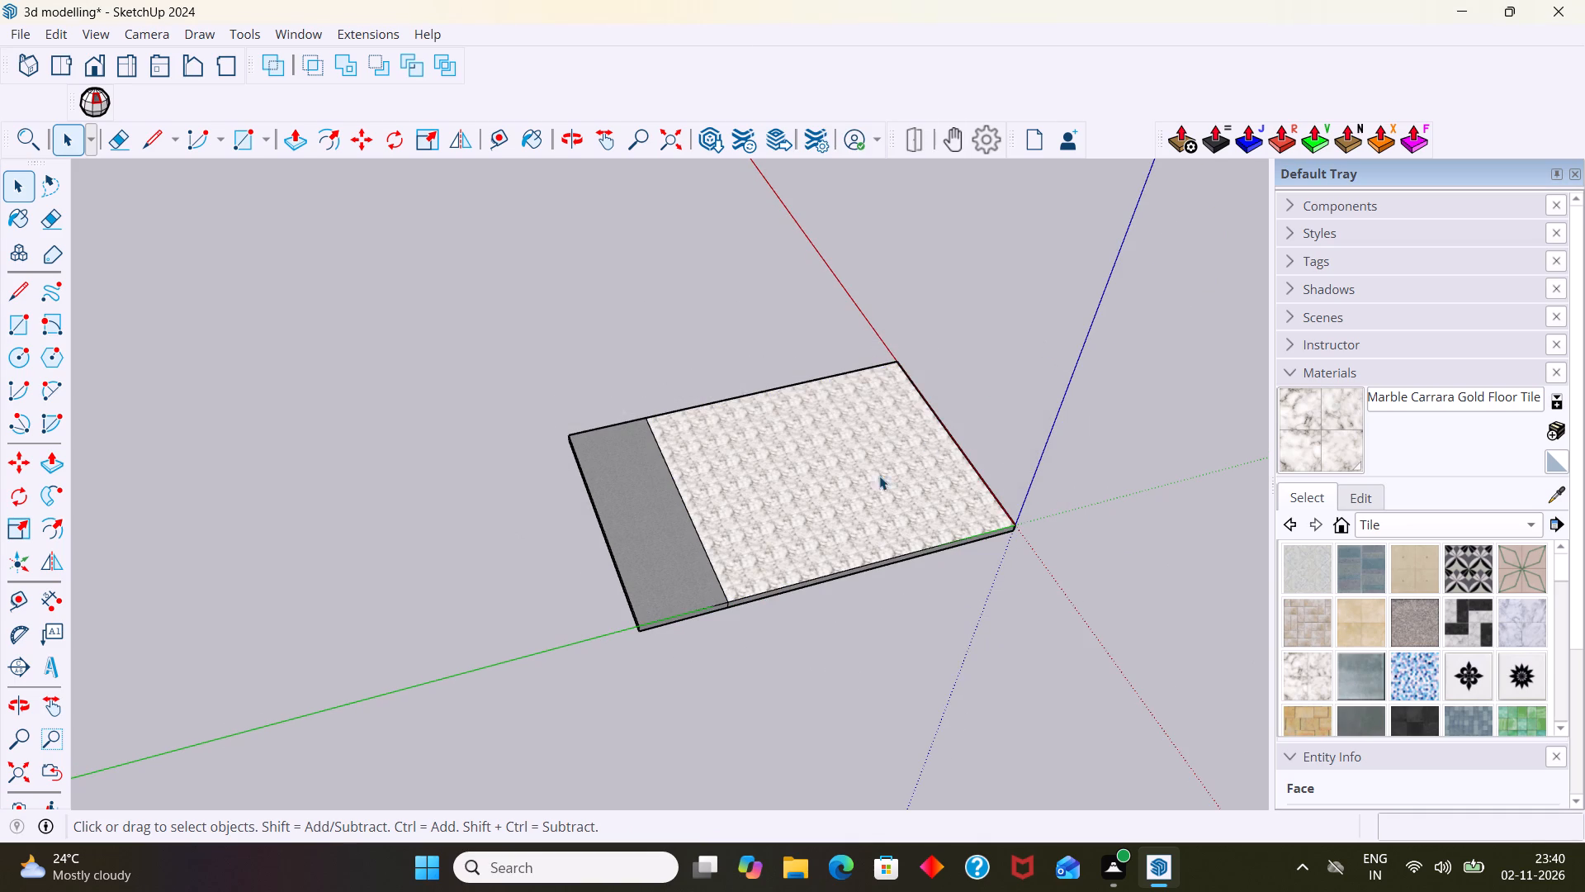
click(868, 482)
right_click(868, 482)
click(953, 591)
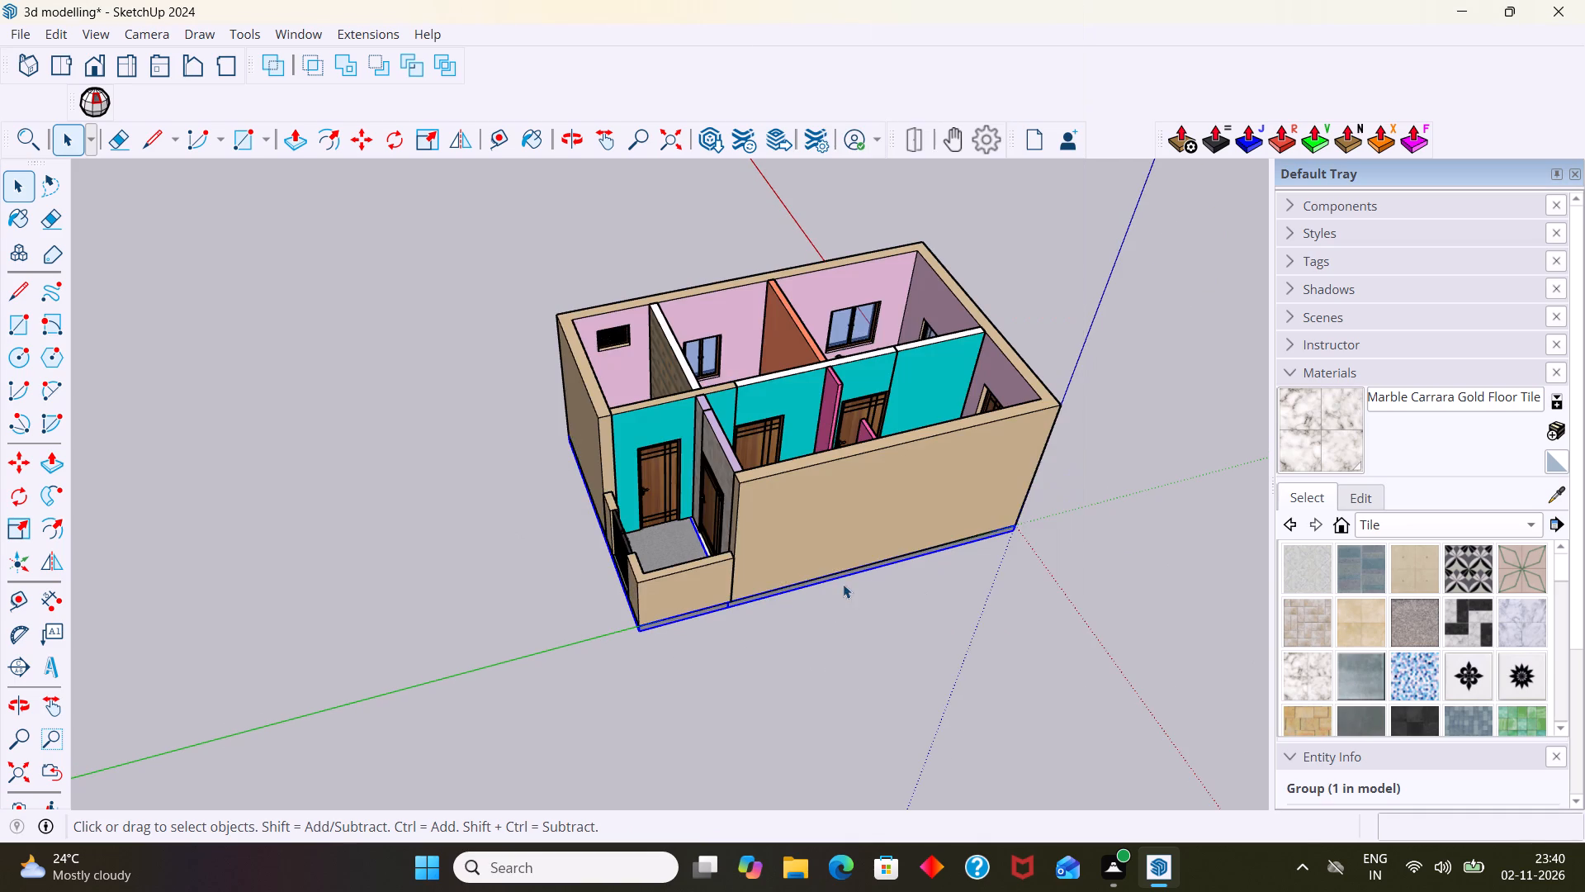
Examine where the new floor split falls against the porch's stone-clad wall and the toilet wall.
scroll(717, 548, up, 1)
middle_drag(701, 546, 817, 583)
scroll(699, 494, up, 2)
middle_drag(673, 463, 665, 628)
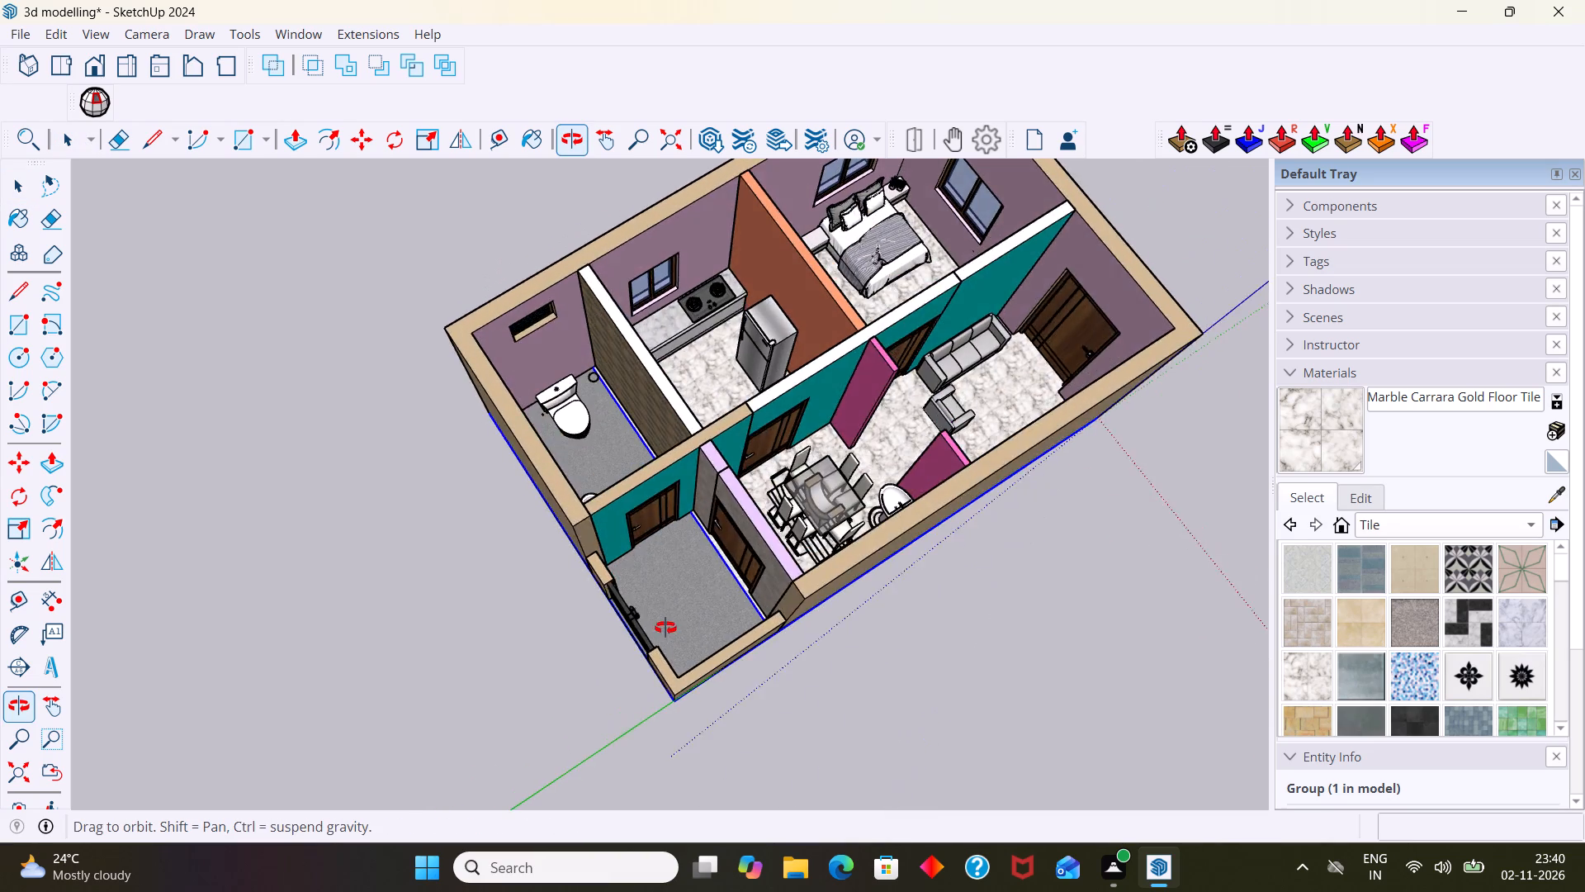
middle_drag(665, 628, 547, 654)
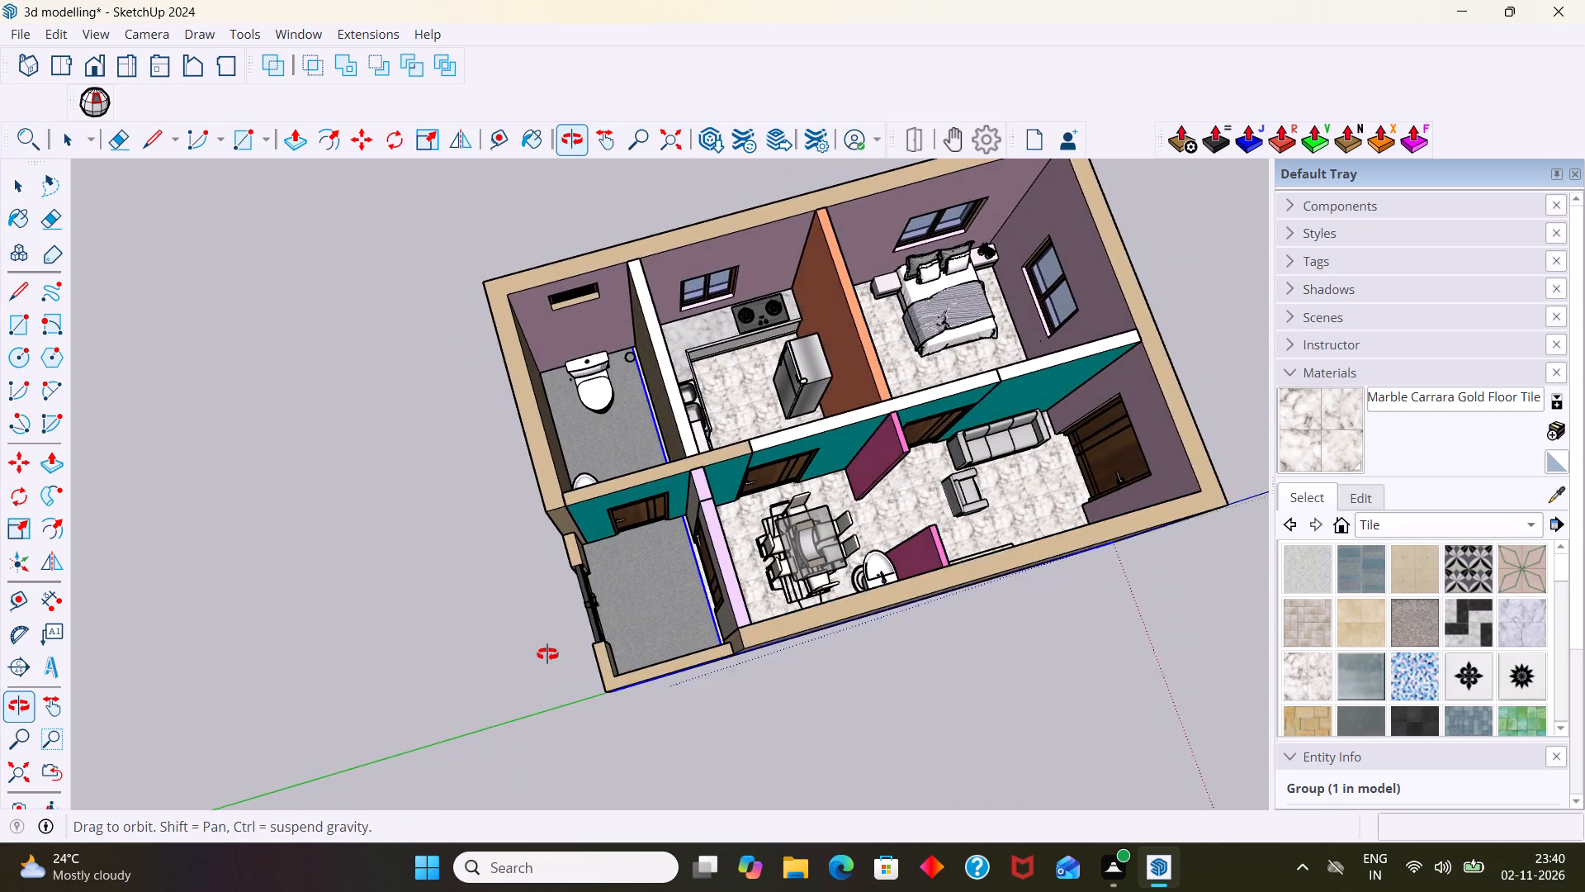
middle_drag(547, 654, 779, 604)
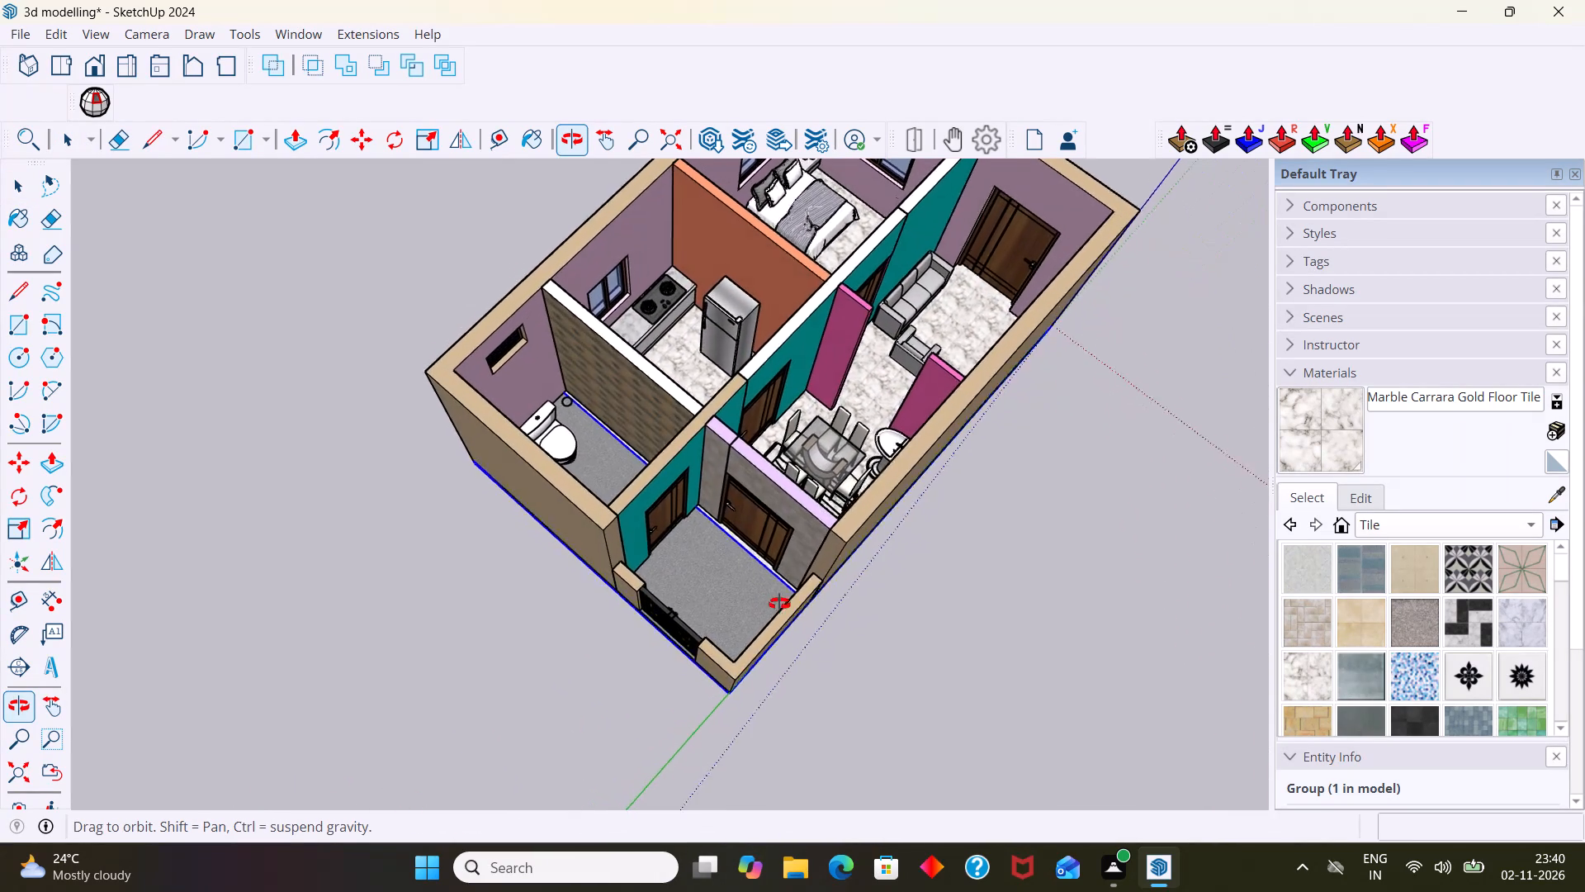
middle_drag(779, 604, 785, 599)
scroll(785, 562, up, 10)
middle_drag(769, 570, 748, 567)
scroll(741, 567, up, 4)
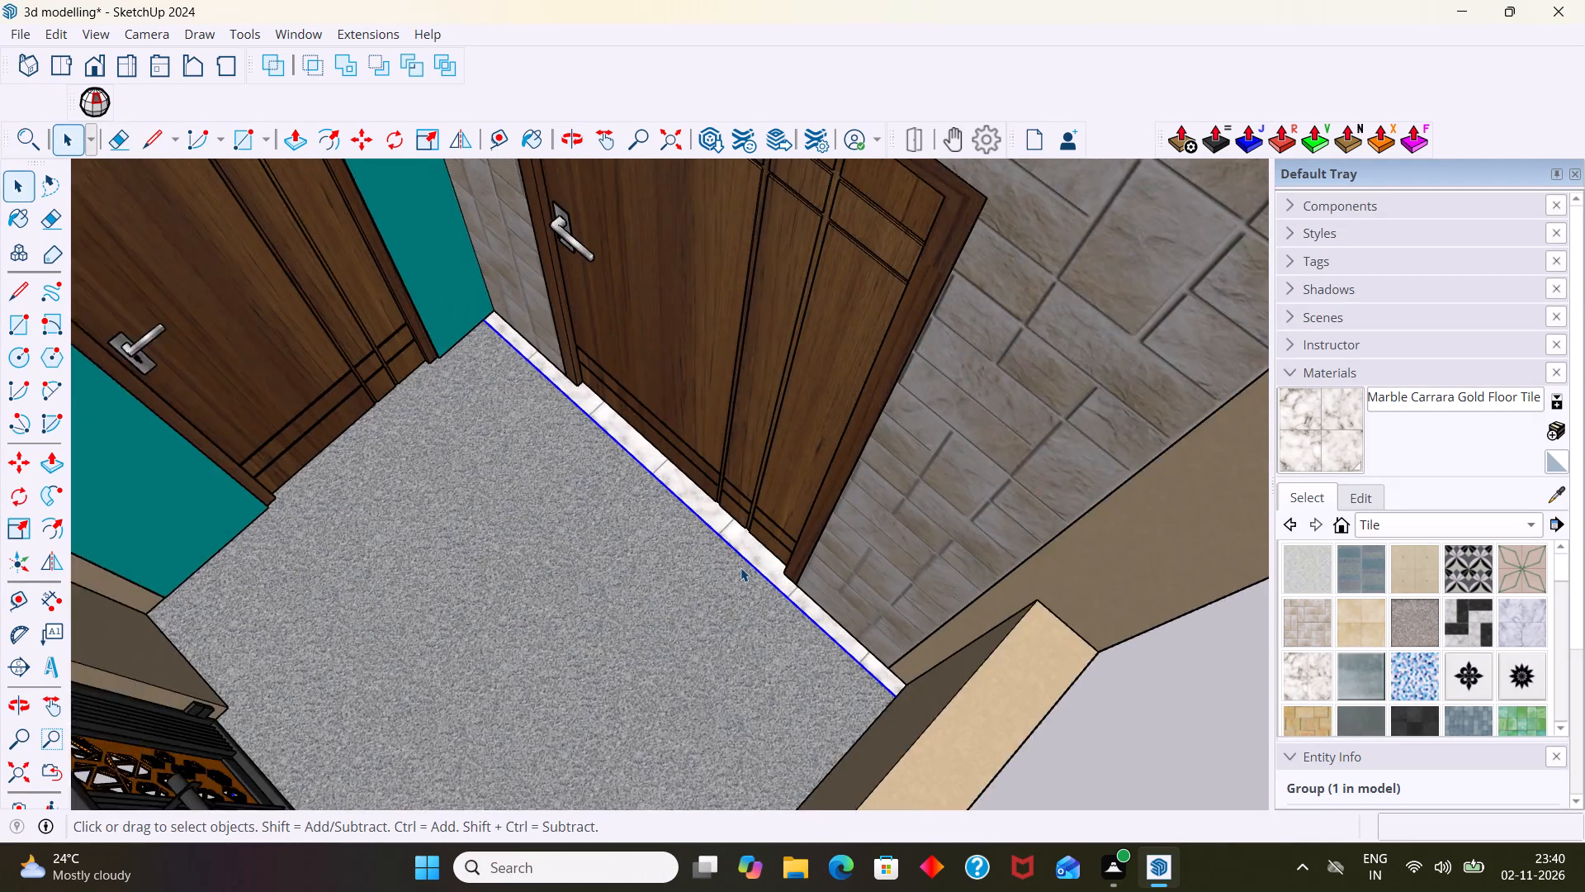
scroll(740, 567, up, 2)
middle_drag(740, 567, 759, 485)
scroll(655, 553, down, 4)
click(621, 618)
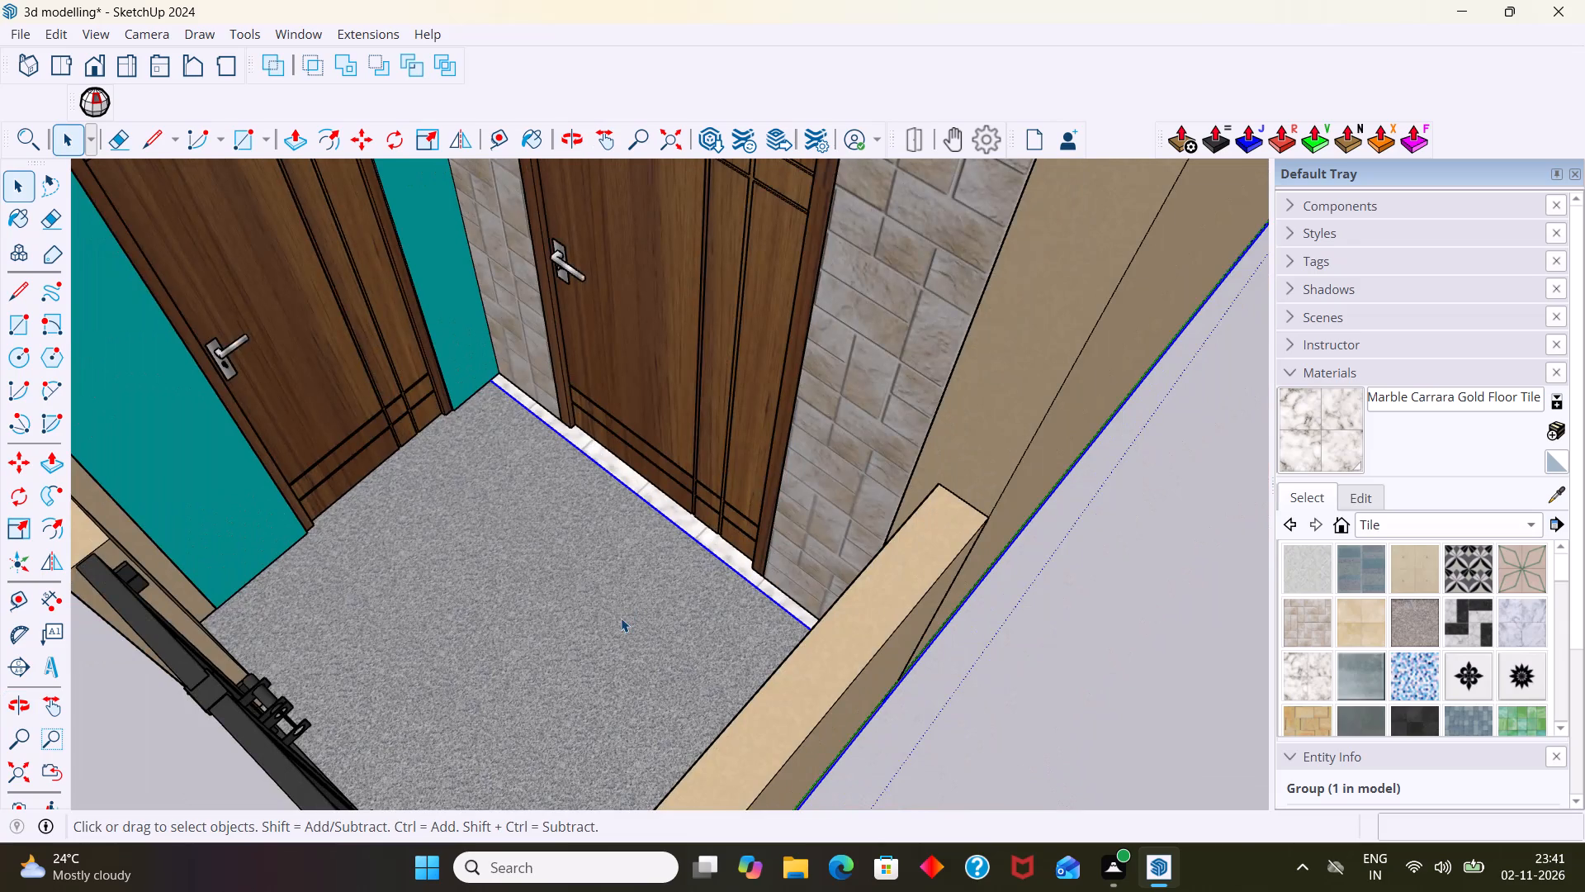
scroll(621, 616, down, 8)
middle_drag(632, 605, 581, 584)
click(885, 689)
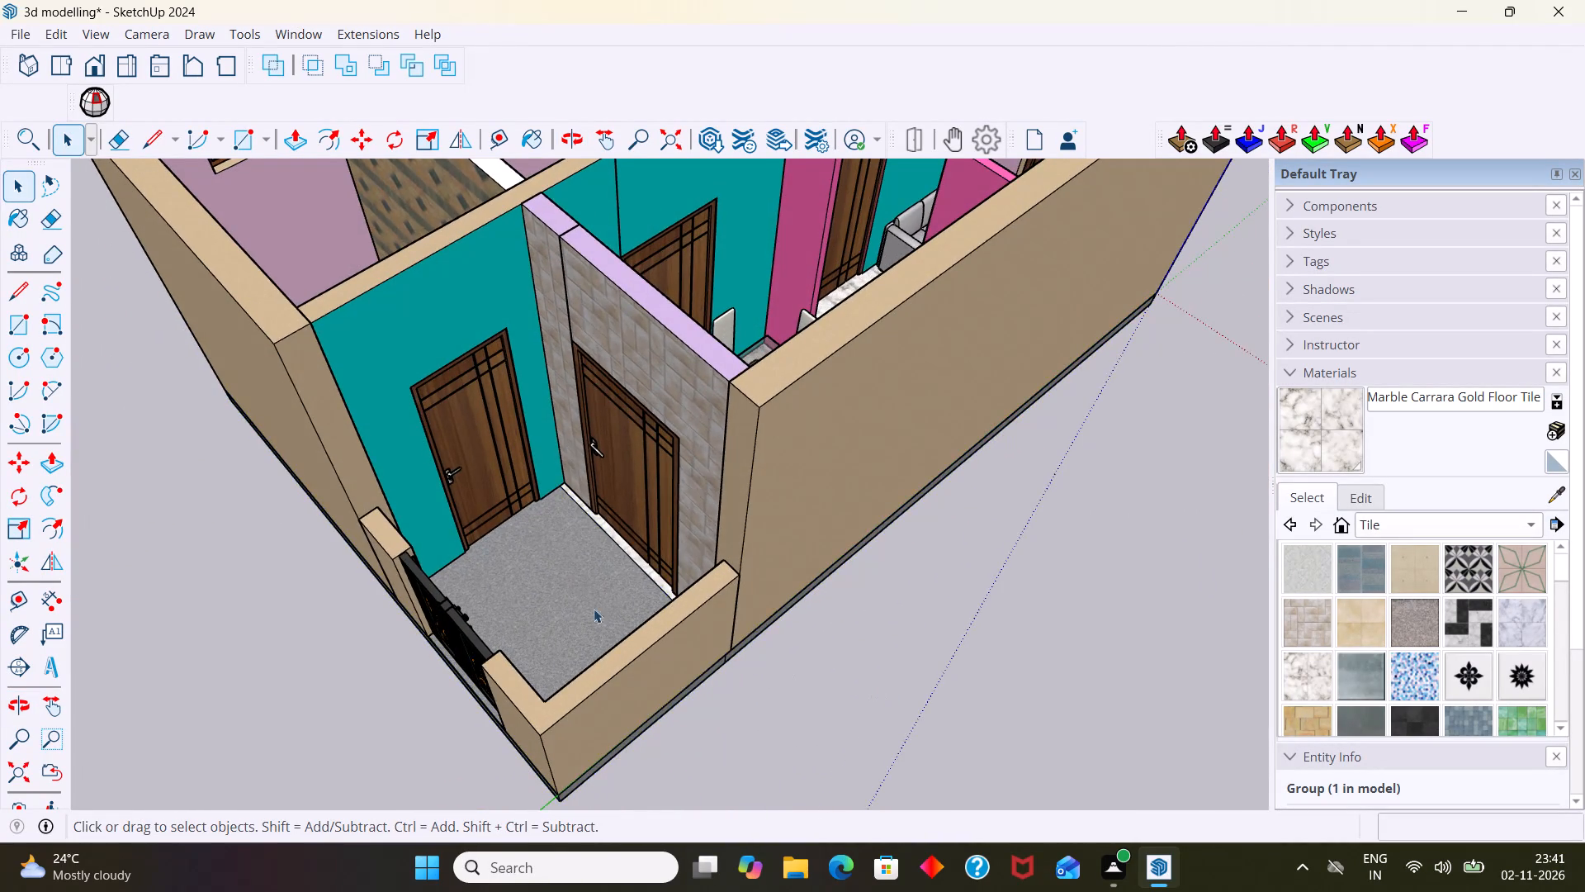
Open the floor group to inspect the porch floor face beside the stone-clad wall, and close the group.
scroll(516, 576, up, 2)
double_click(514, 577)
click(521, 583)
scroll(540, 591, down, 4)
middle_drag(546, 589, 588, 671)
scroll(648, 579, up, 5)
click(1001, 643)
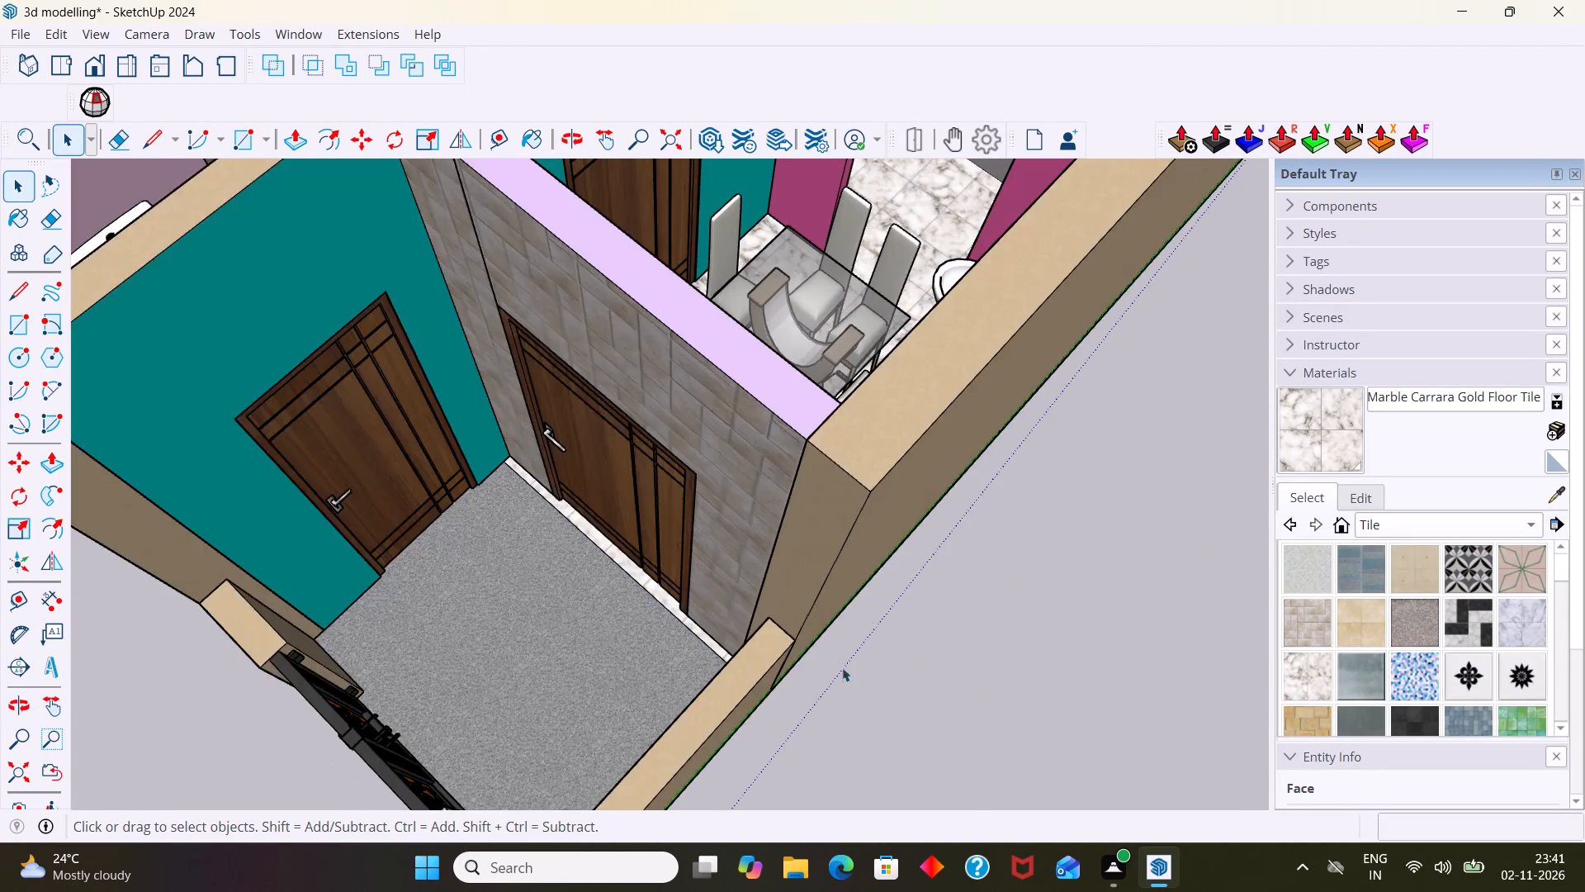
Isolate the split floor group from the rest of the house again.
scroll(751, 686, down, 7)
middle_drag(570, 529, 516, 472)
scroll(597, 614, down, 1)
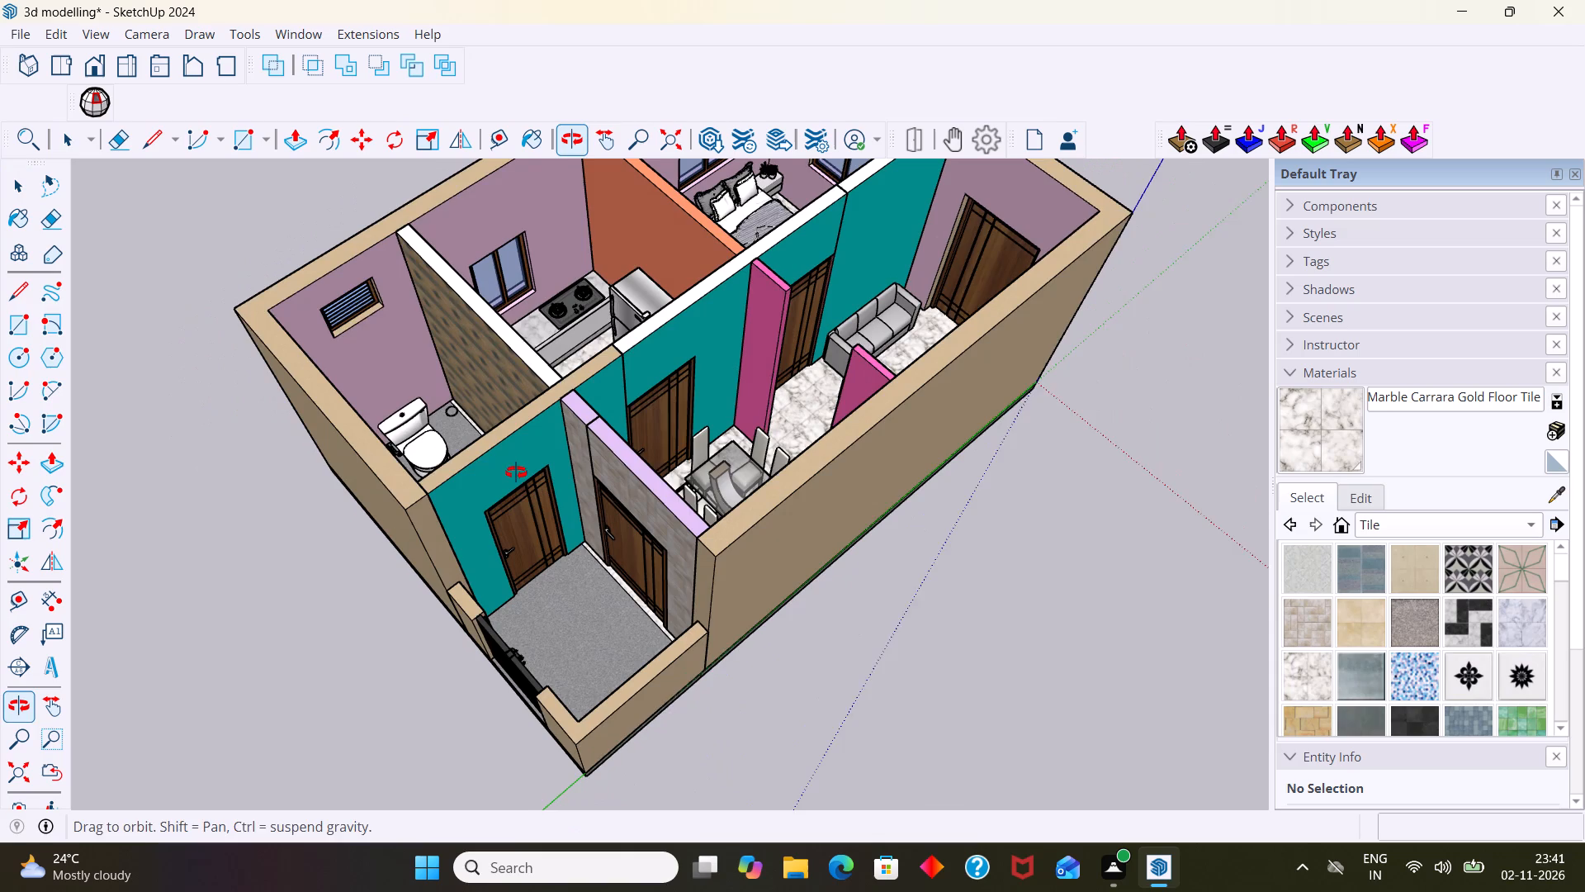
middle_drag(516, 472, 517, 476)
scroll(603, 613, down, 1)
click(604, 631)
right_click(604, 632)
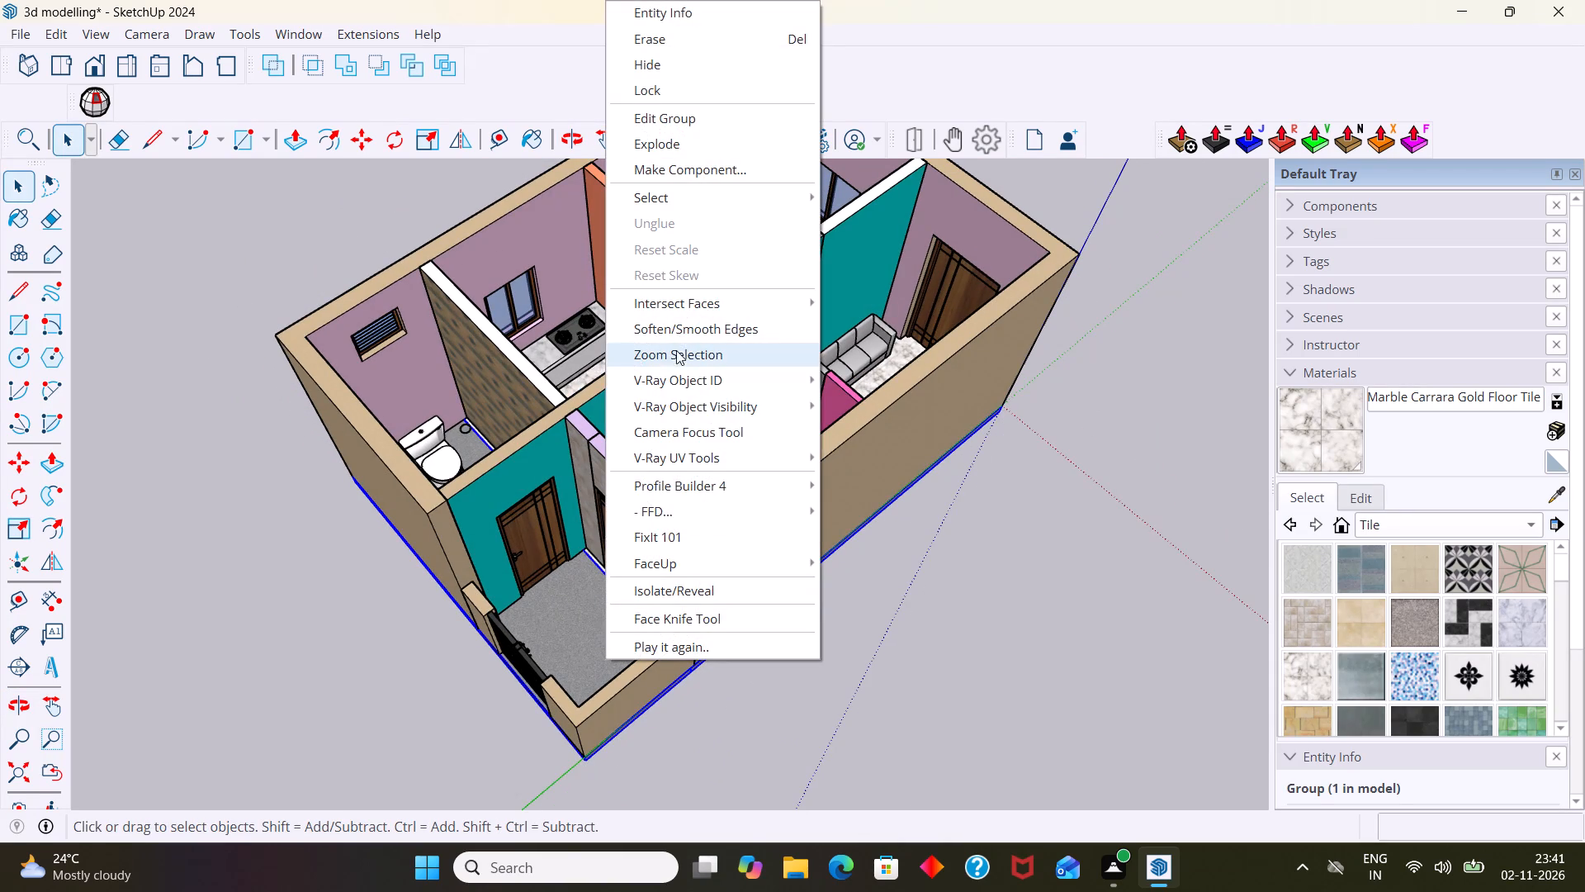
click(693, 595)
middle_drag(640, 628, 605, 615)
scroll(601, 632, up, 1)
middle_drag(600, 632, 679, 402)
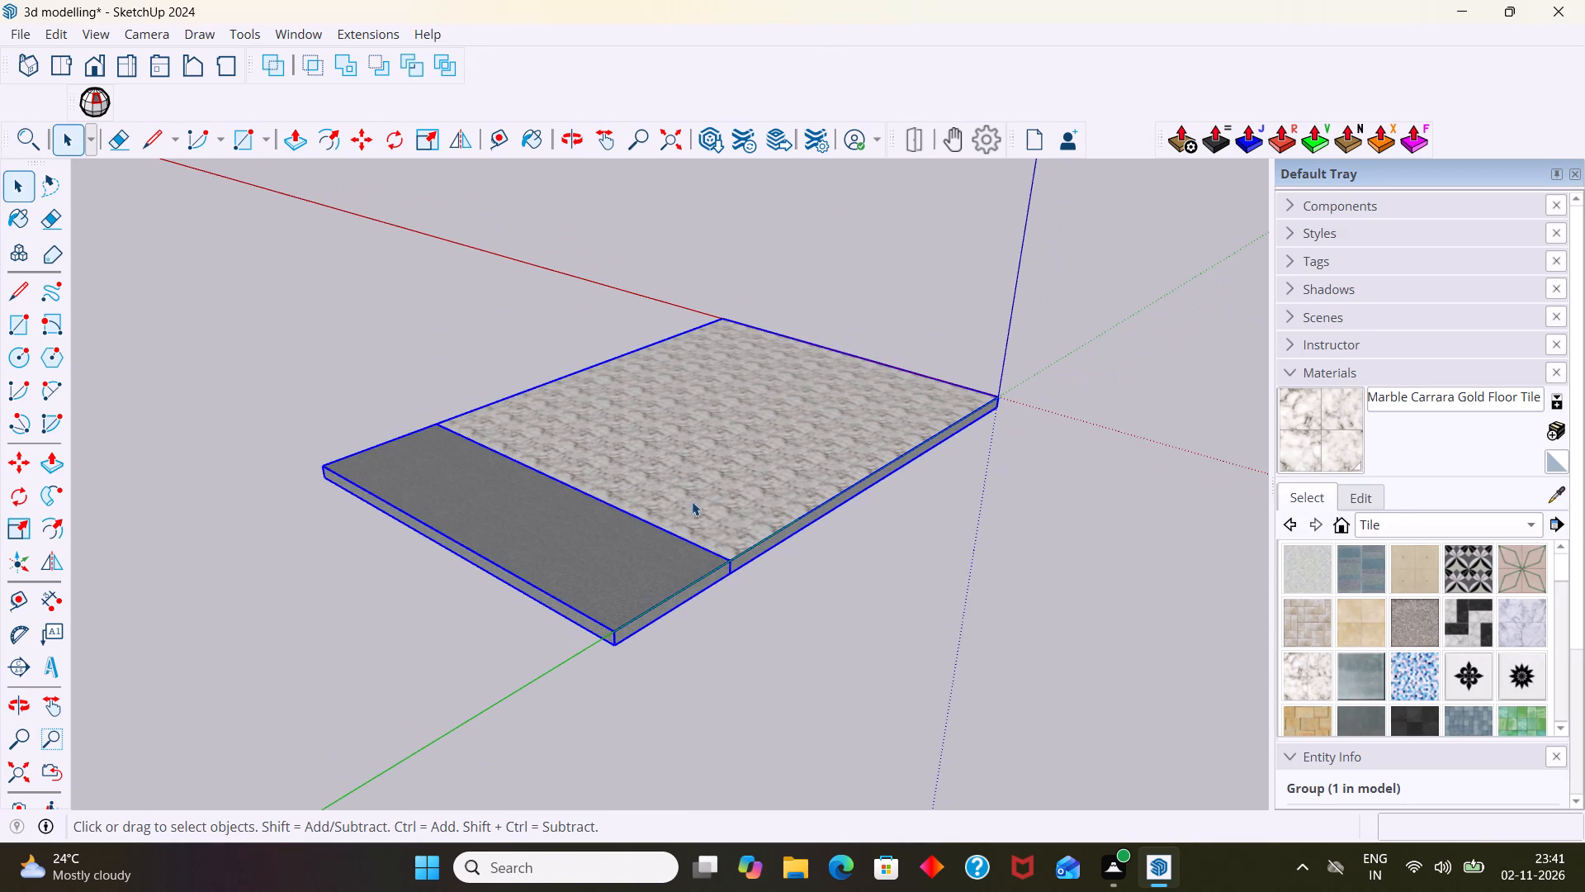
Place a guide line parallel to the floor's split edge, offset about 4 3/8" onto the marble side.
middle_drag(730, 545, 548, 694)
scroll(603, 629, up, 3)
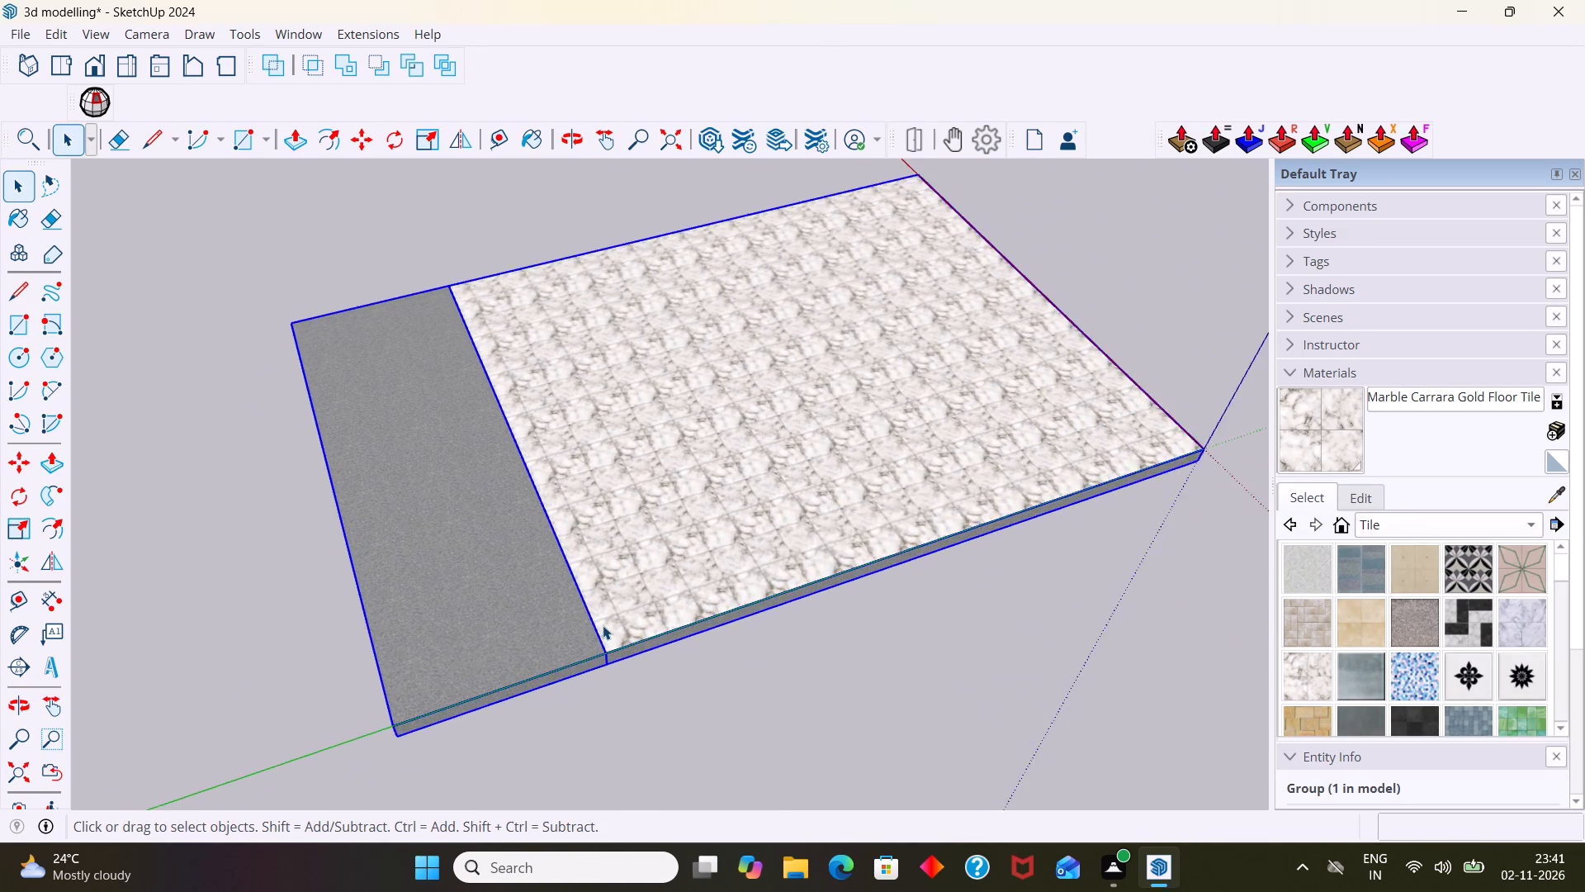
scroll(603, 625, up, 1)
key(t)
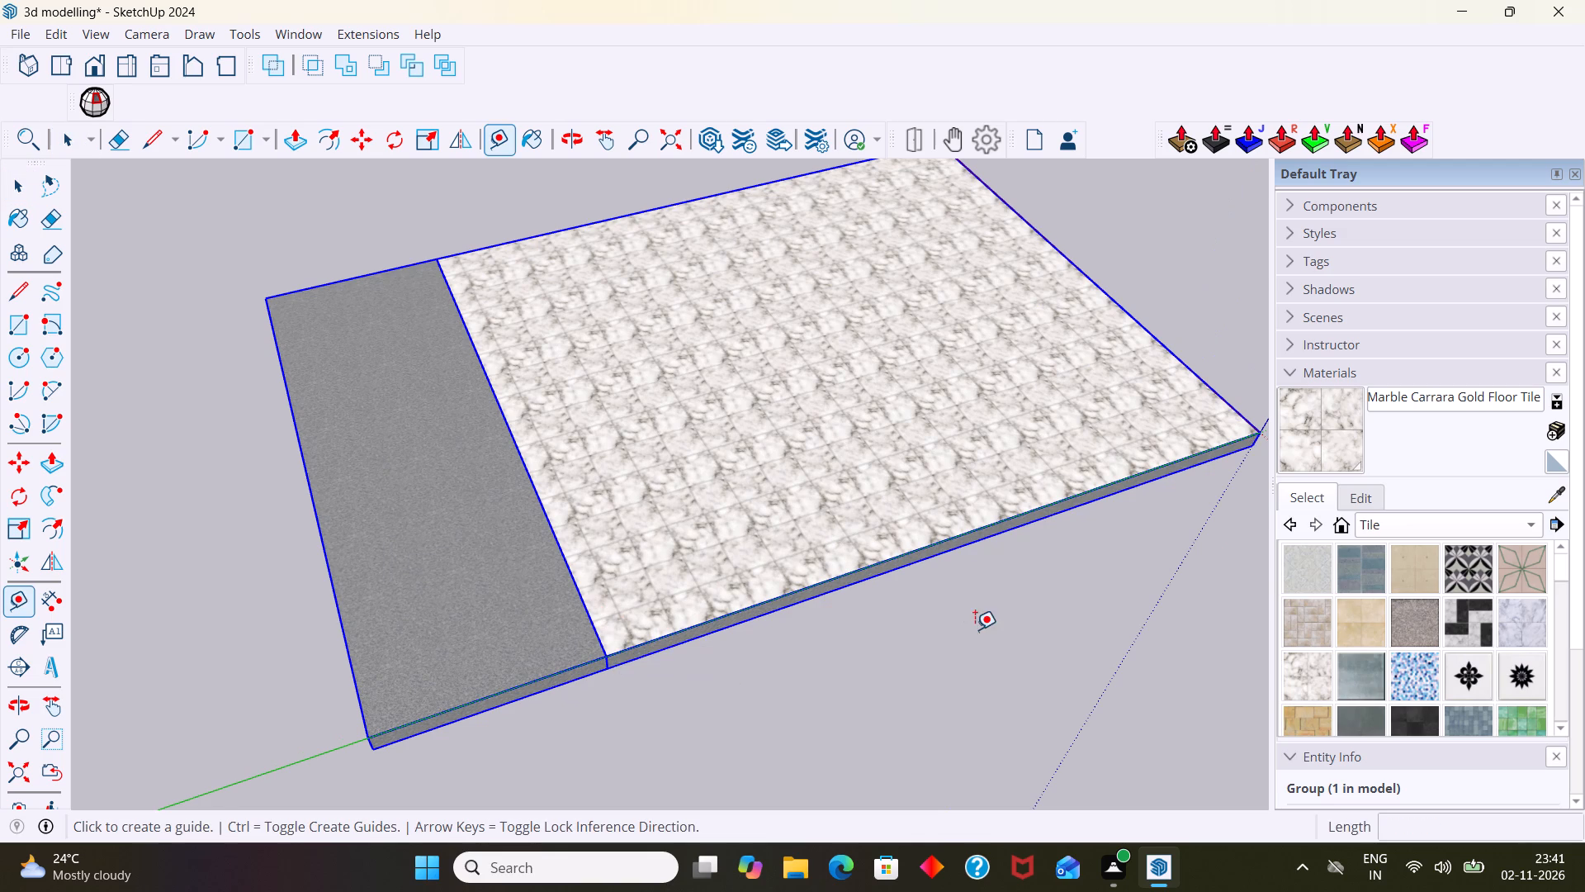
click(570, 578)
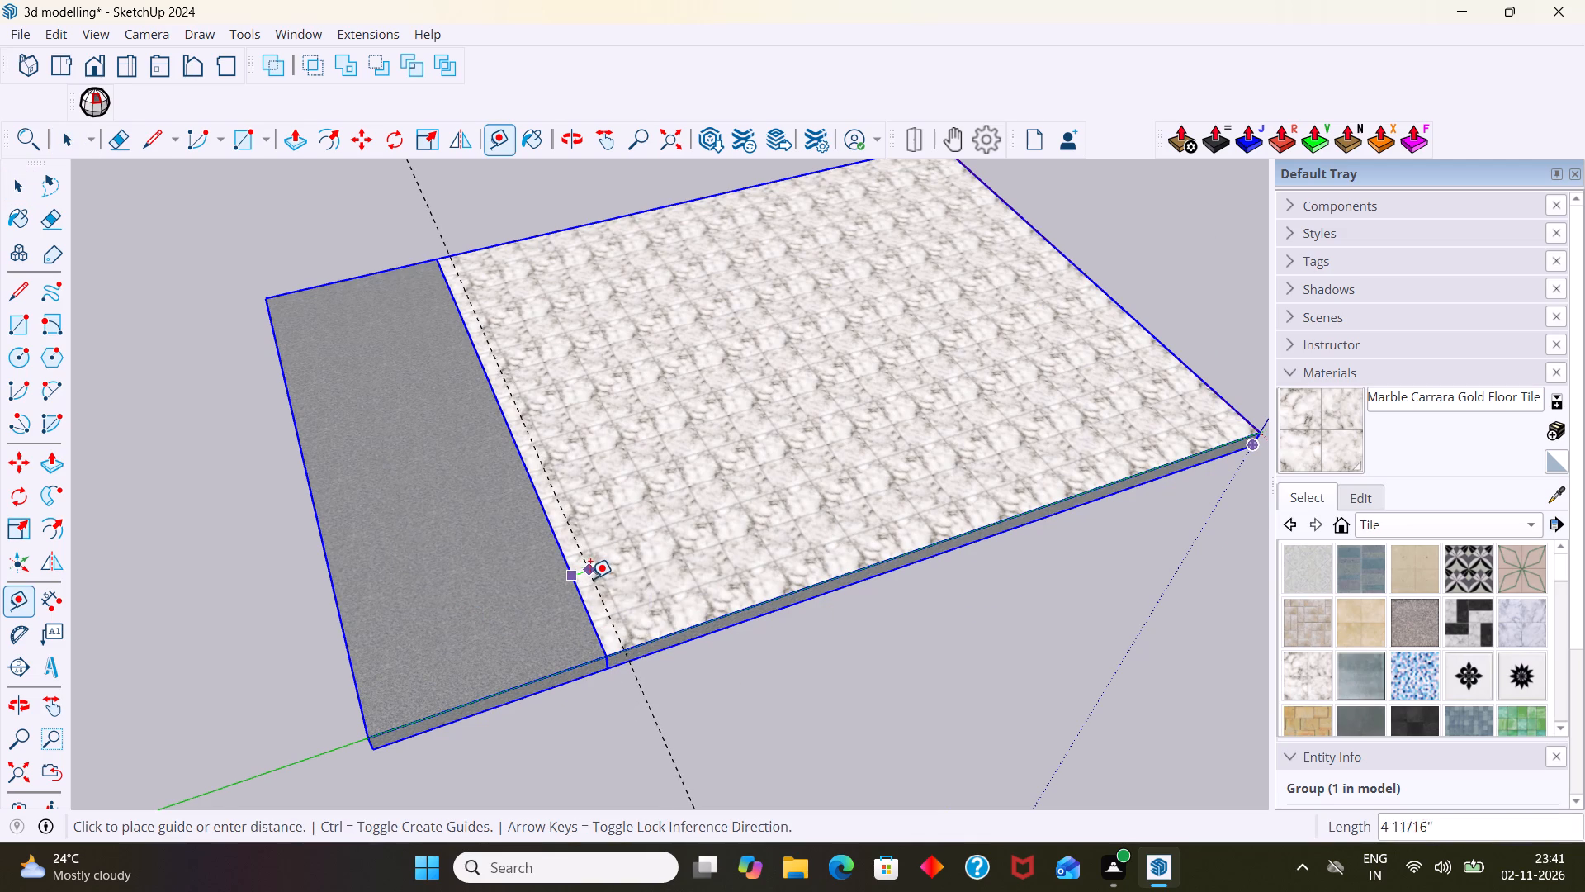
click(589, 579)
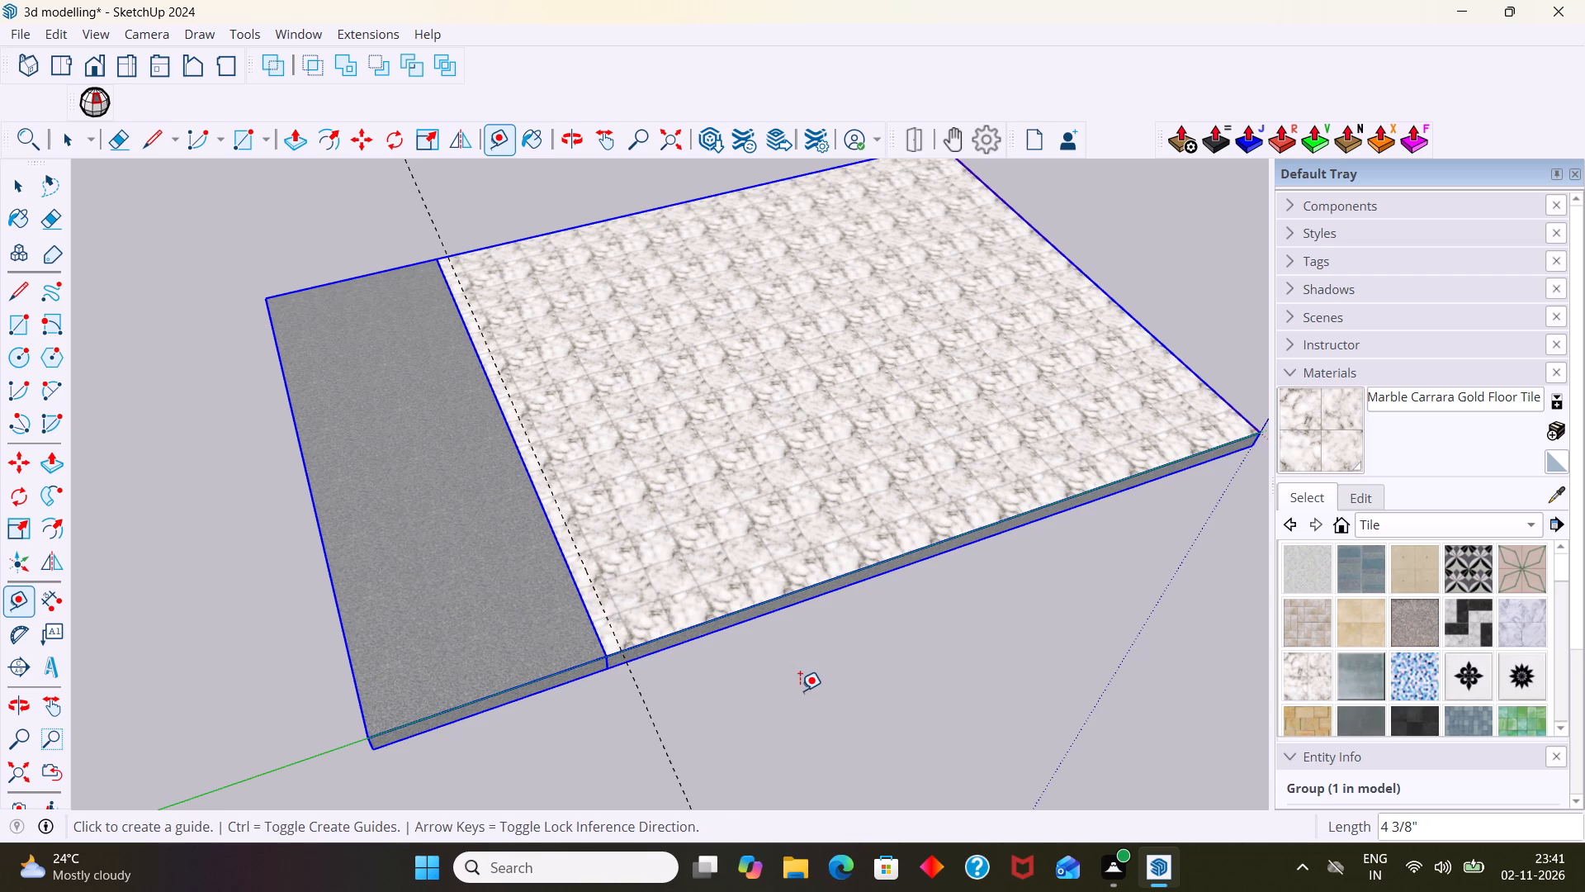
key(space)
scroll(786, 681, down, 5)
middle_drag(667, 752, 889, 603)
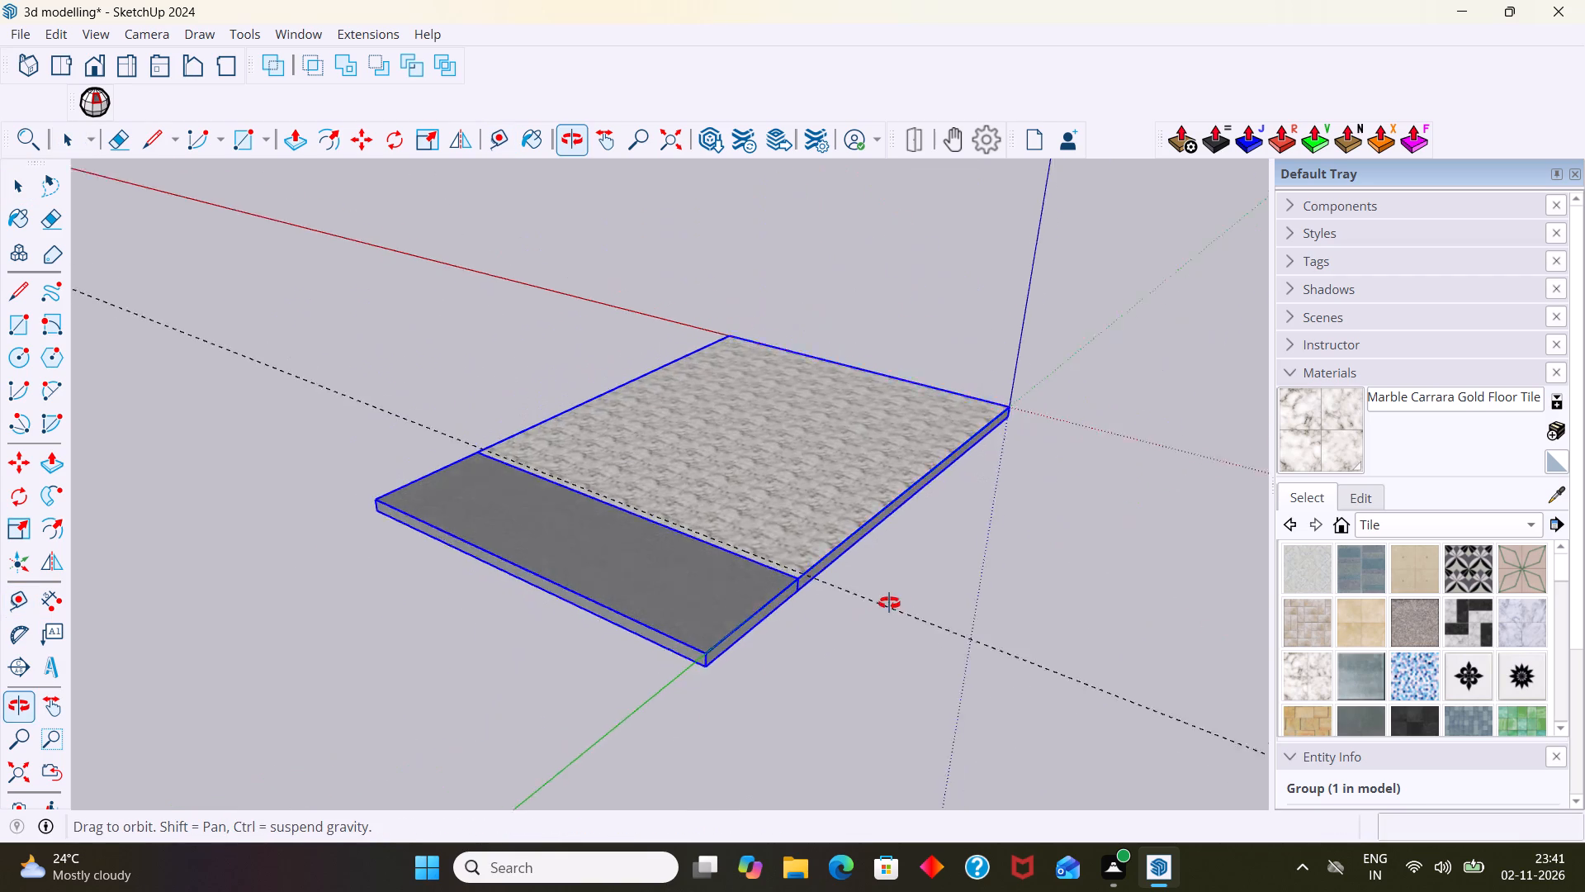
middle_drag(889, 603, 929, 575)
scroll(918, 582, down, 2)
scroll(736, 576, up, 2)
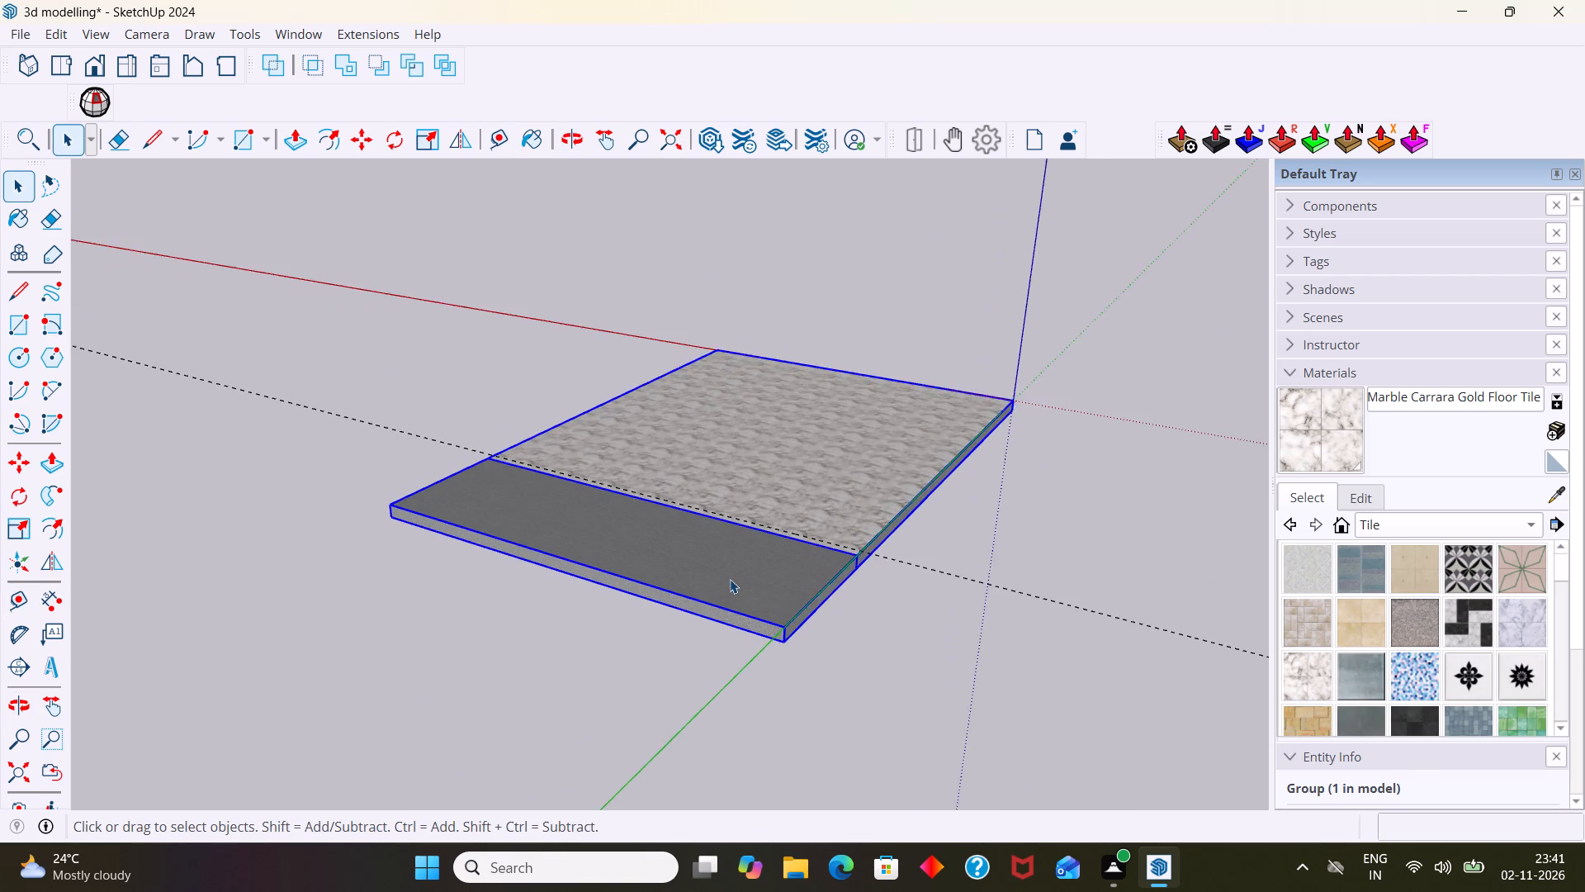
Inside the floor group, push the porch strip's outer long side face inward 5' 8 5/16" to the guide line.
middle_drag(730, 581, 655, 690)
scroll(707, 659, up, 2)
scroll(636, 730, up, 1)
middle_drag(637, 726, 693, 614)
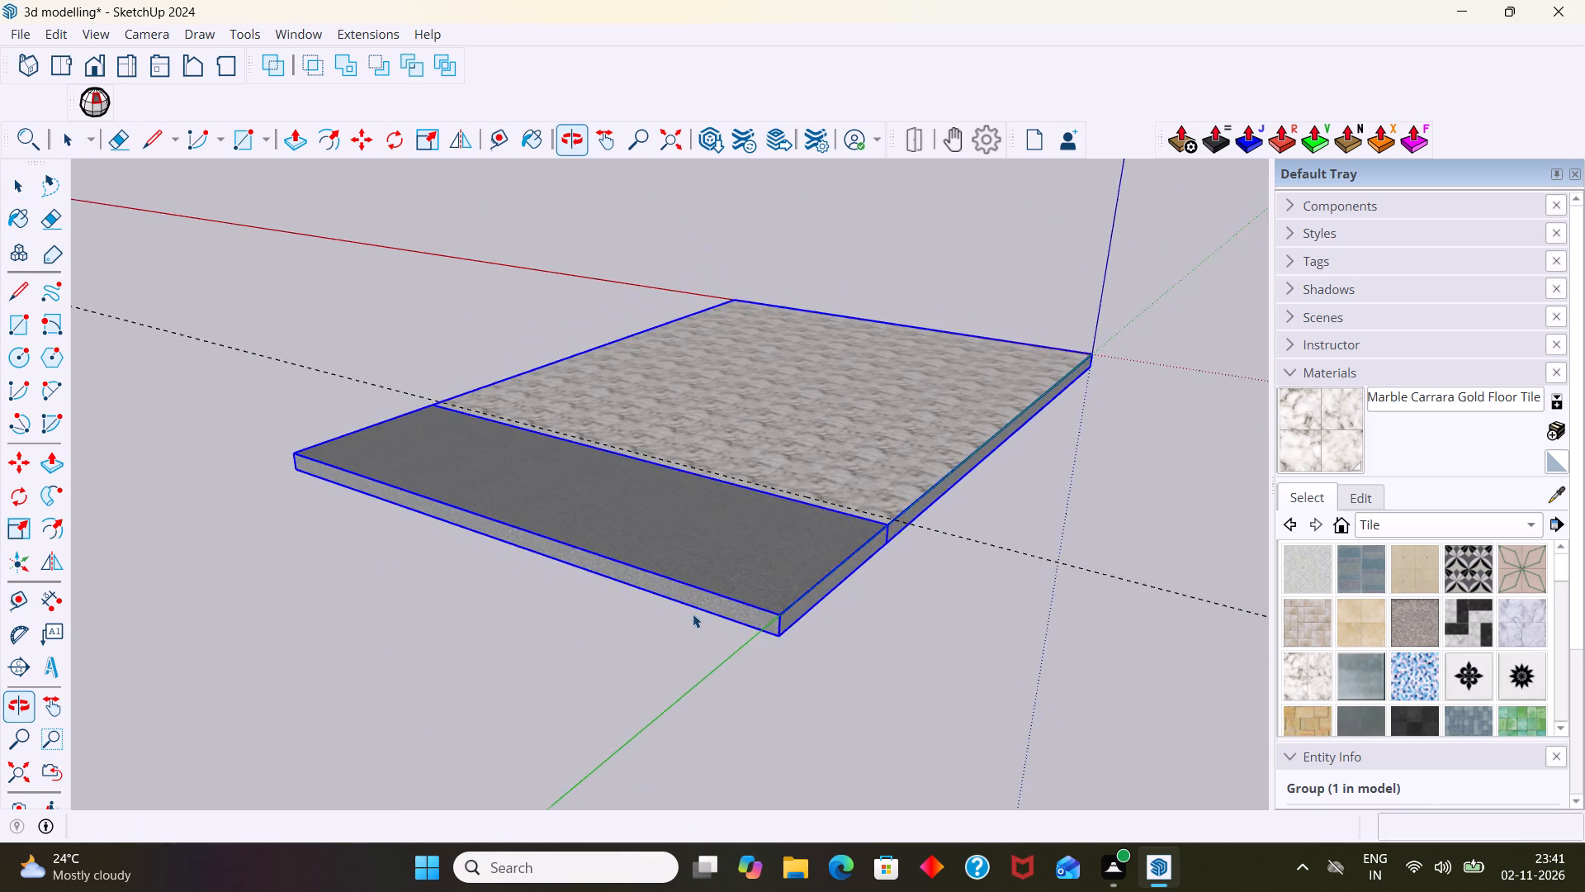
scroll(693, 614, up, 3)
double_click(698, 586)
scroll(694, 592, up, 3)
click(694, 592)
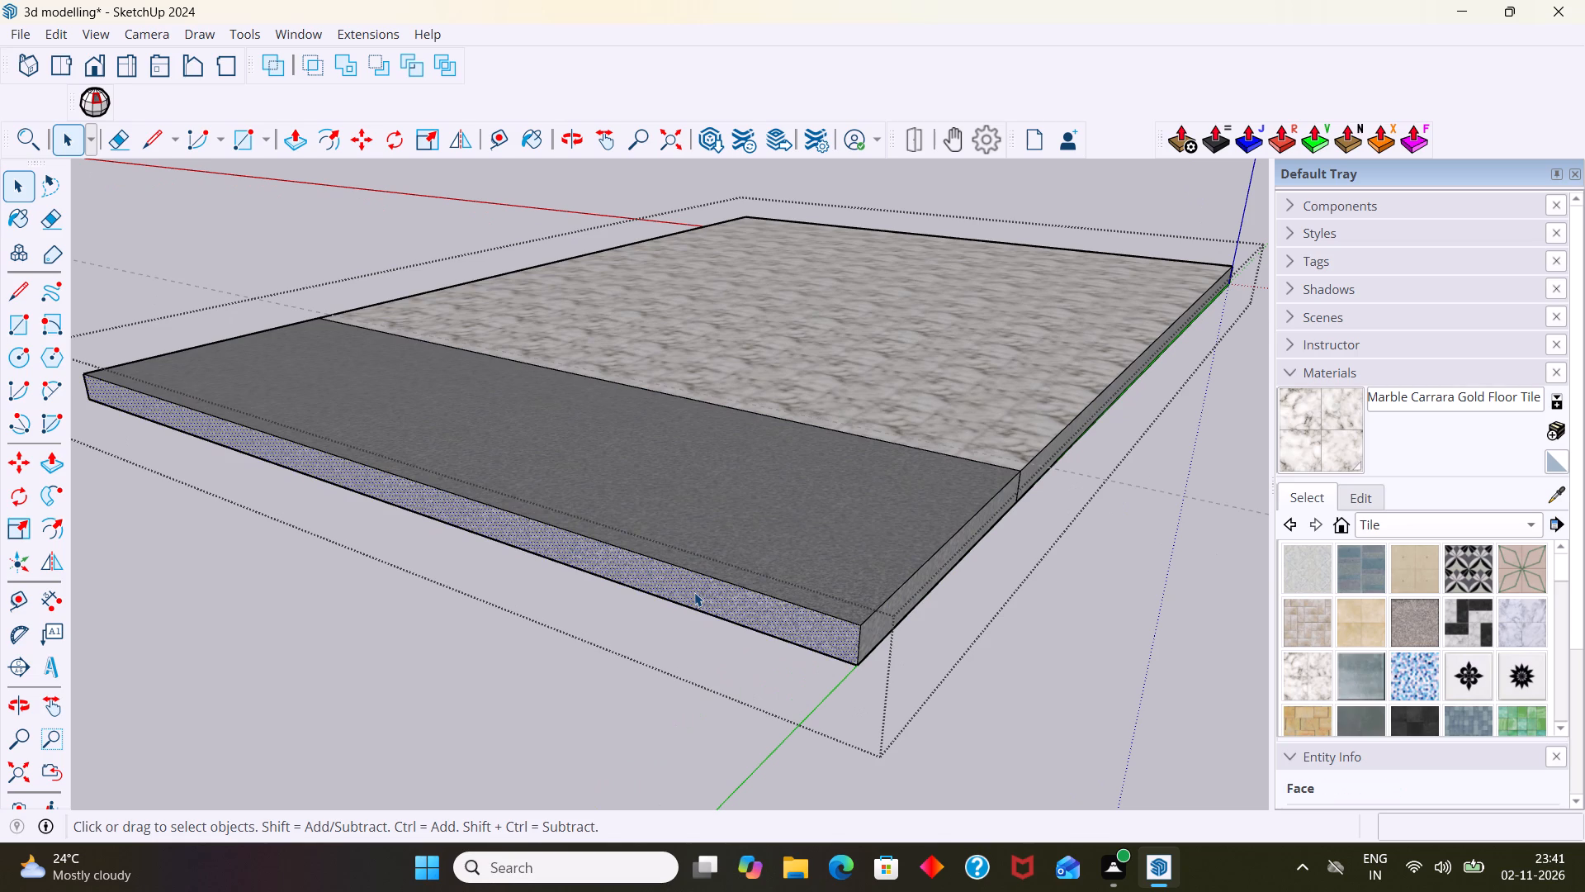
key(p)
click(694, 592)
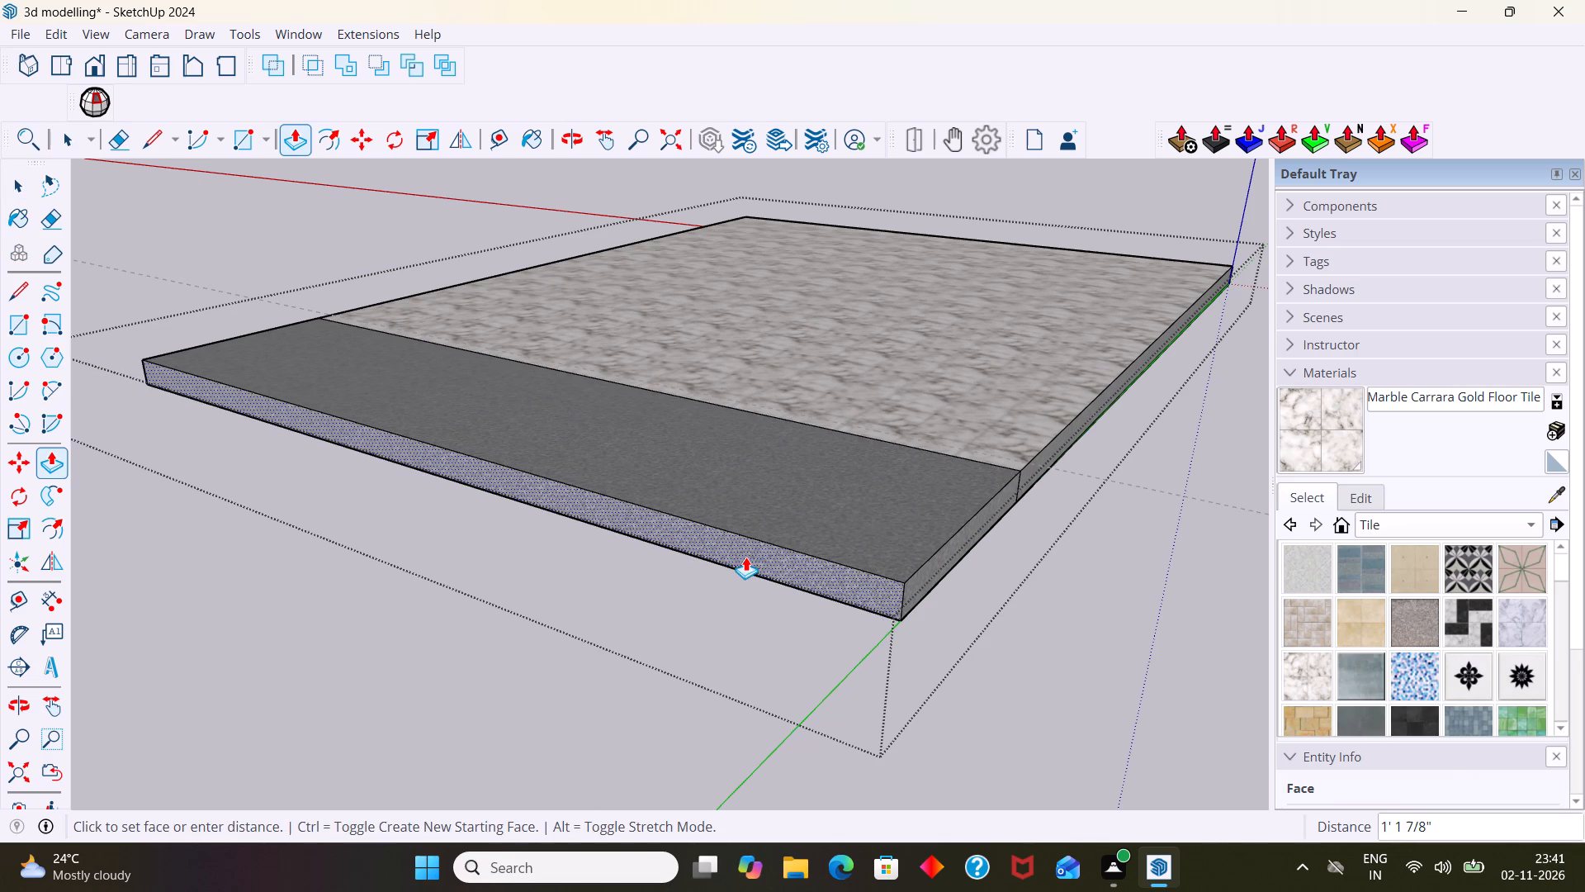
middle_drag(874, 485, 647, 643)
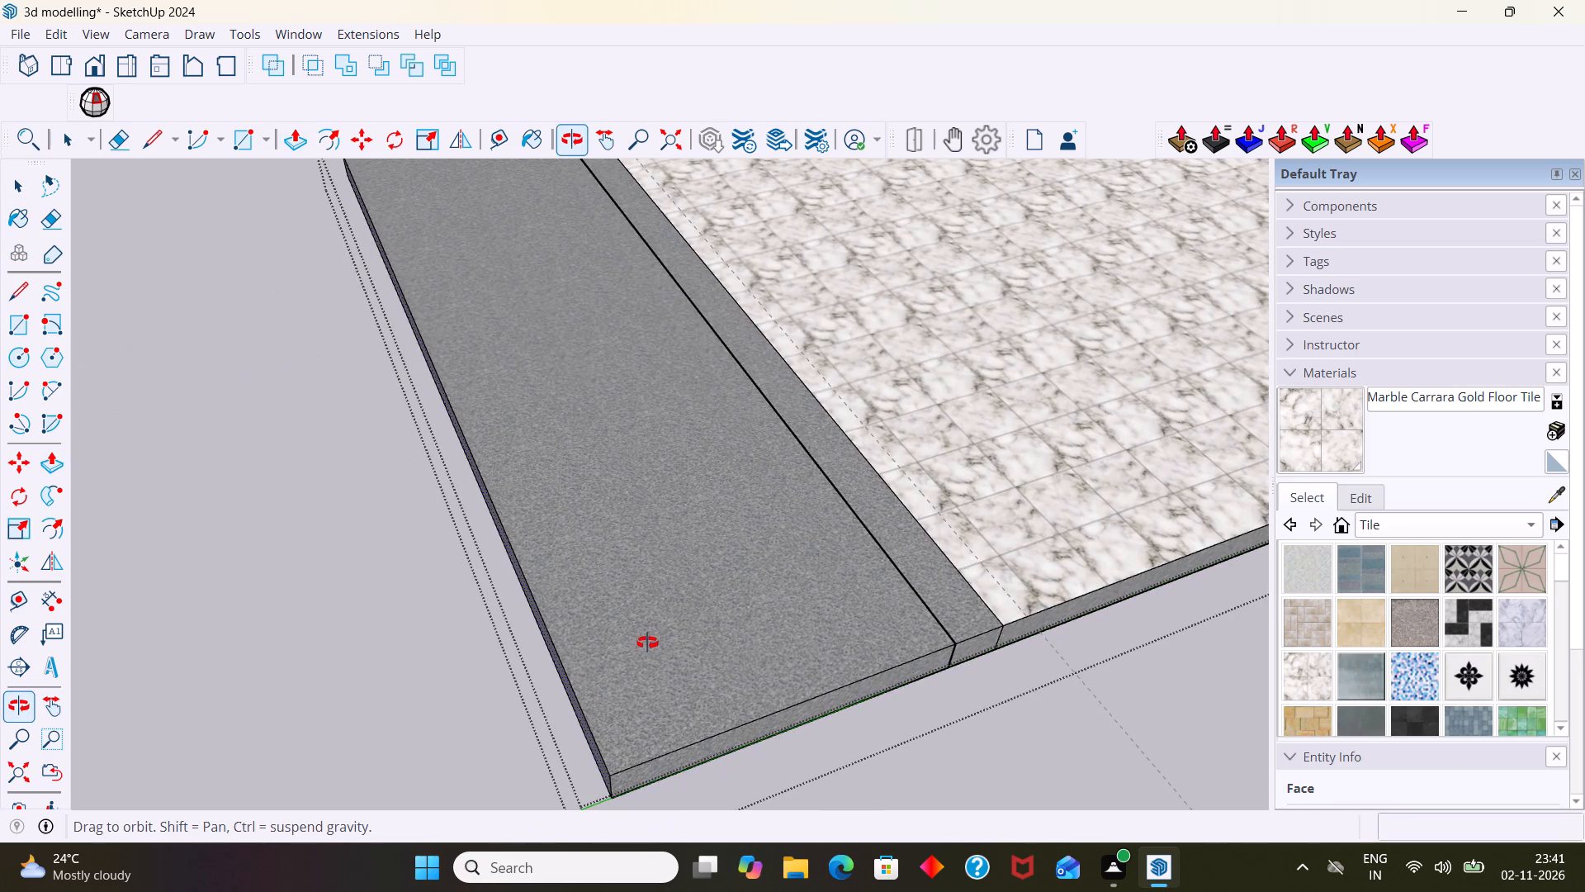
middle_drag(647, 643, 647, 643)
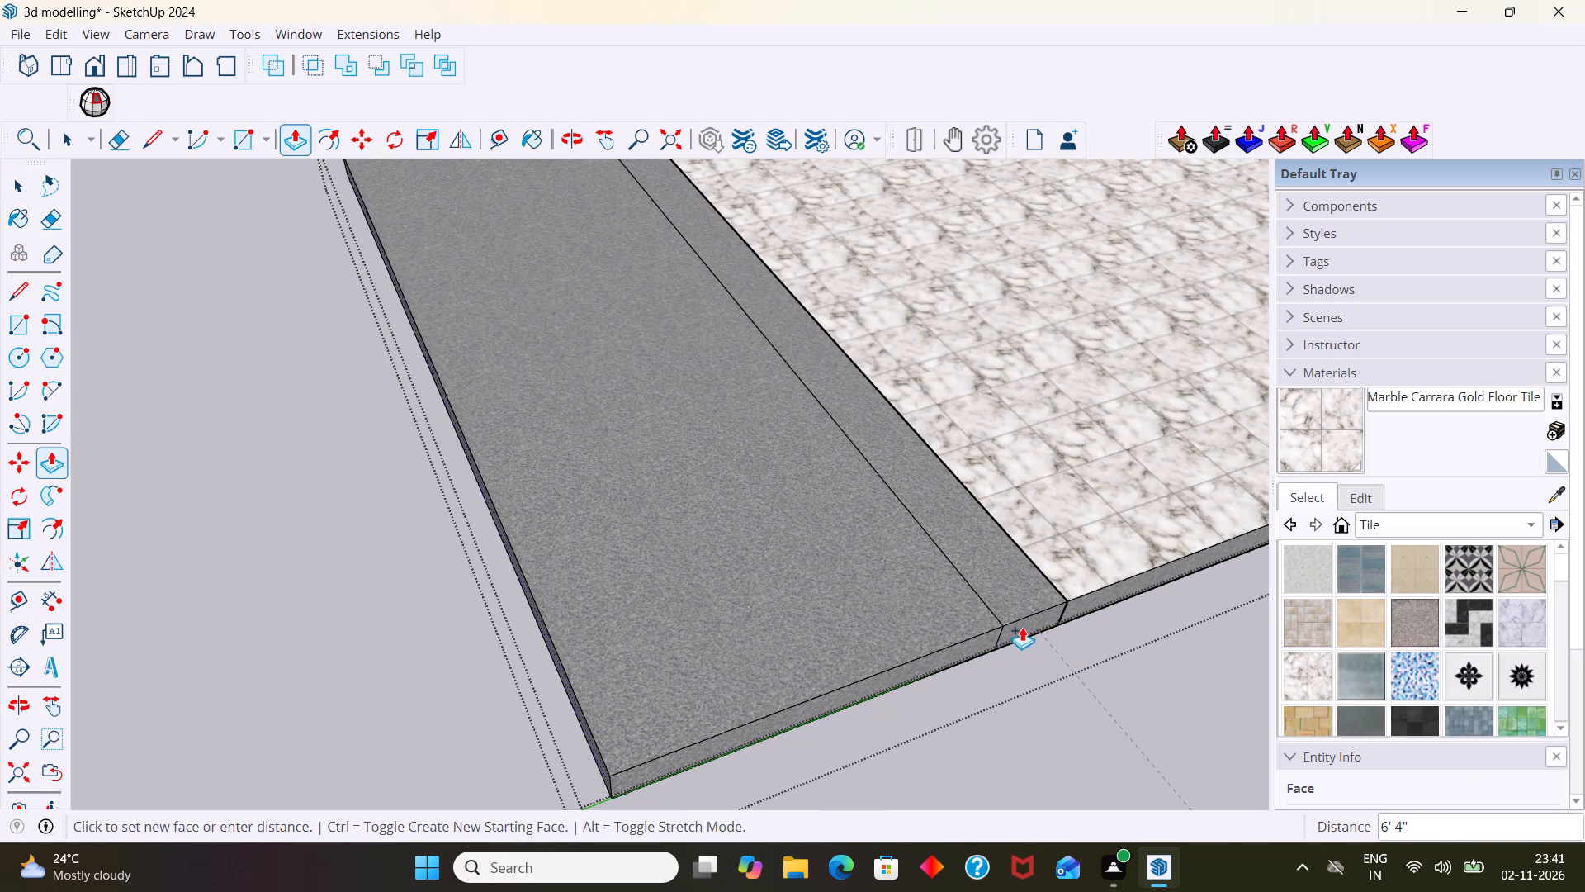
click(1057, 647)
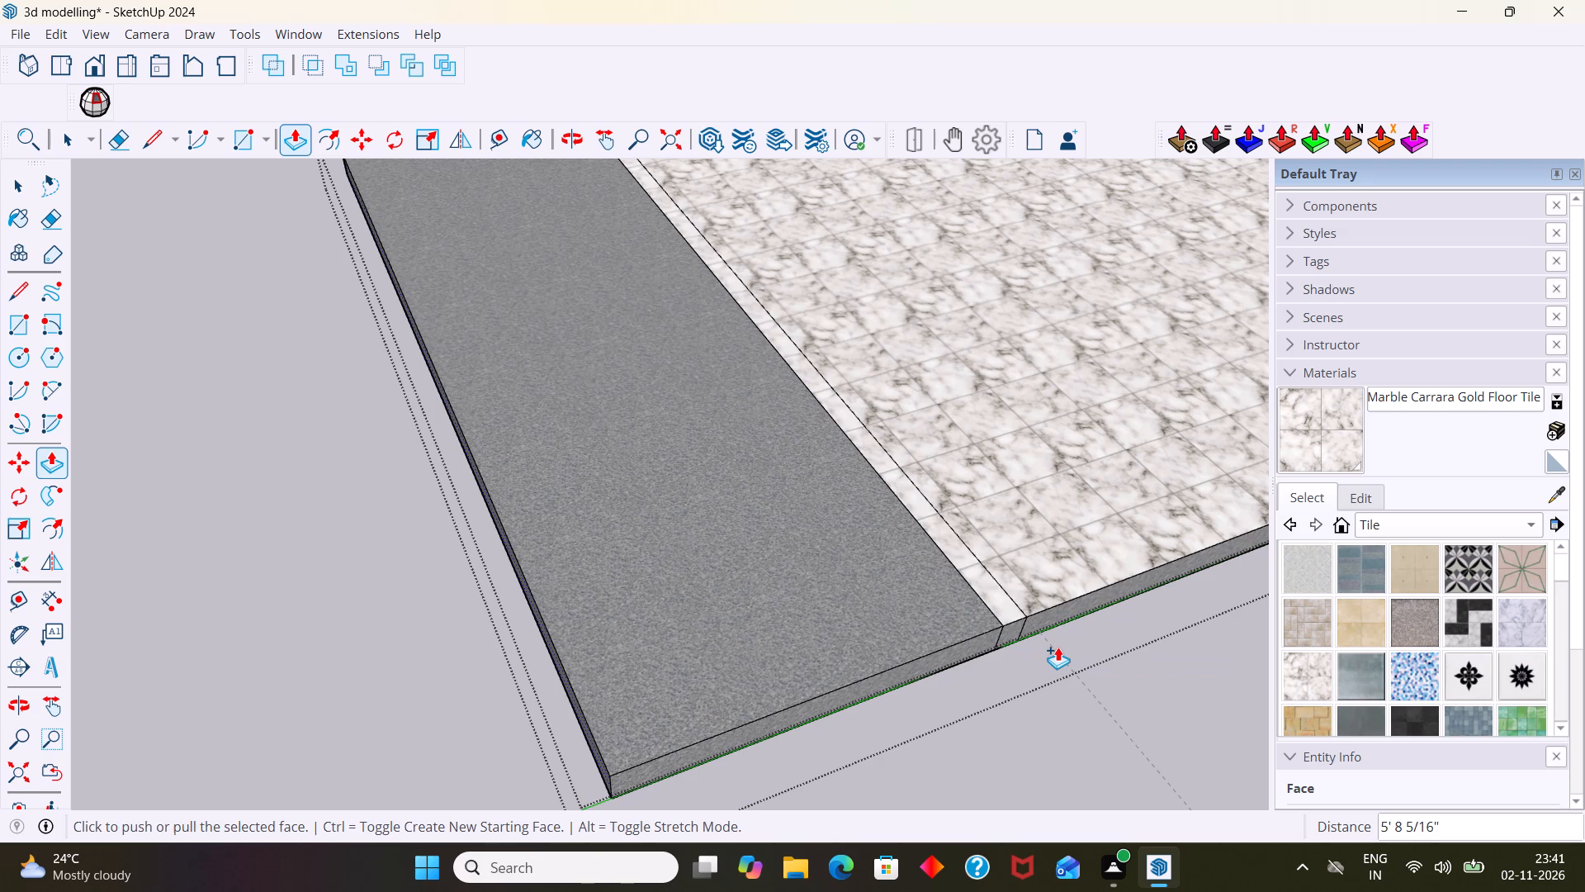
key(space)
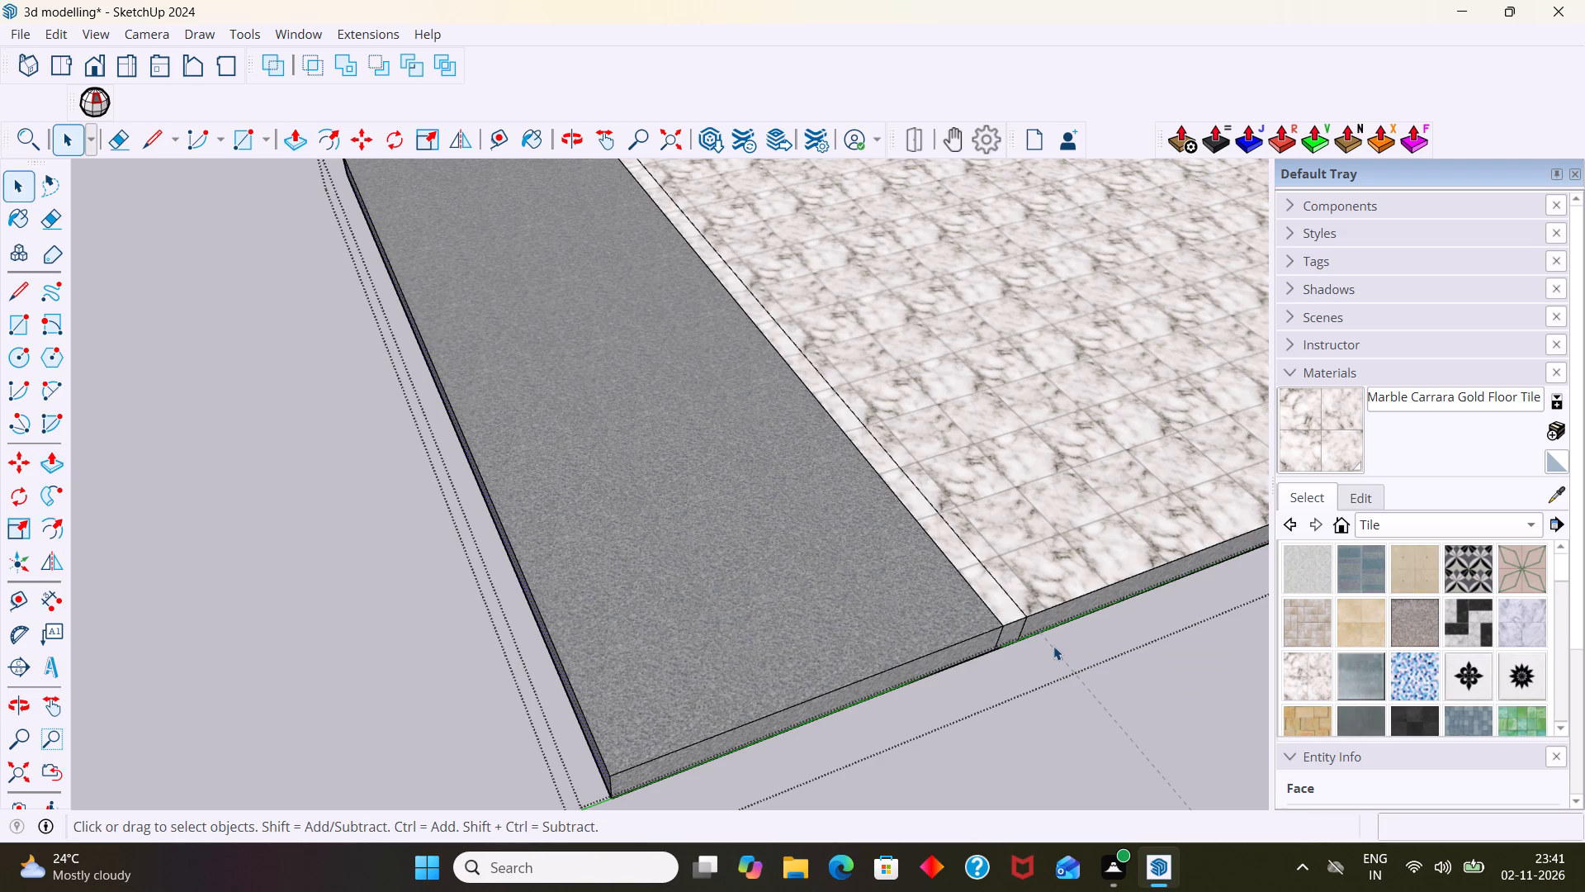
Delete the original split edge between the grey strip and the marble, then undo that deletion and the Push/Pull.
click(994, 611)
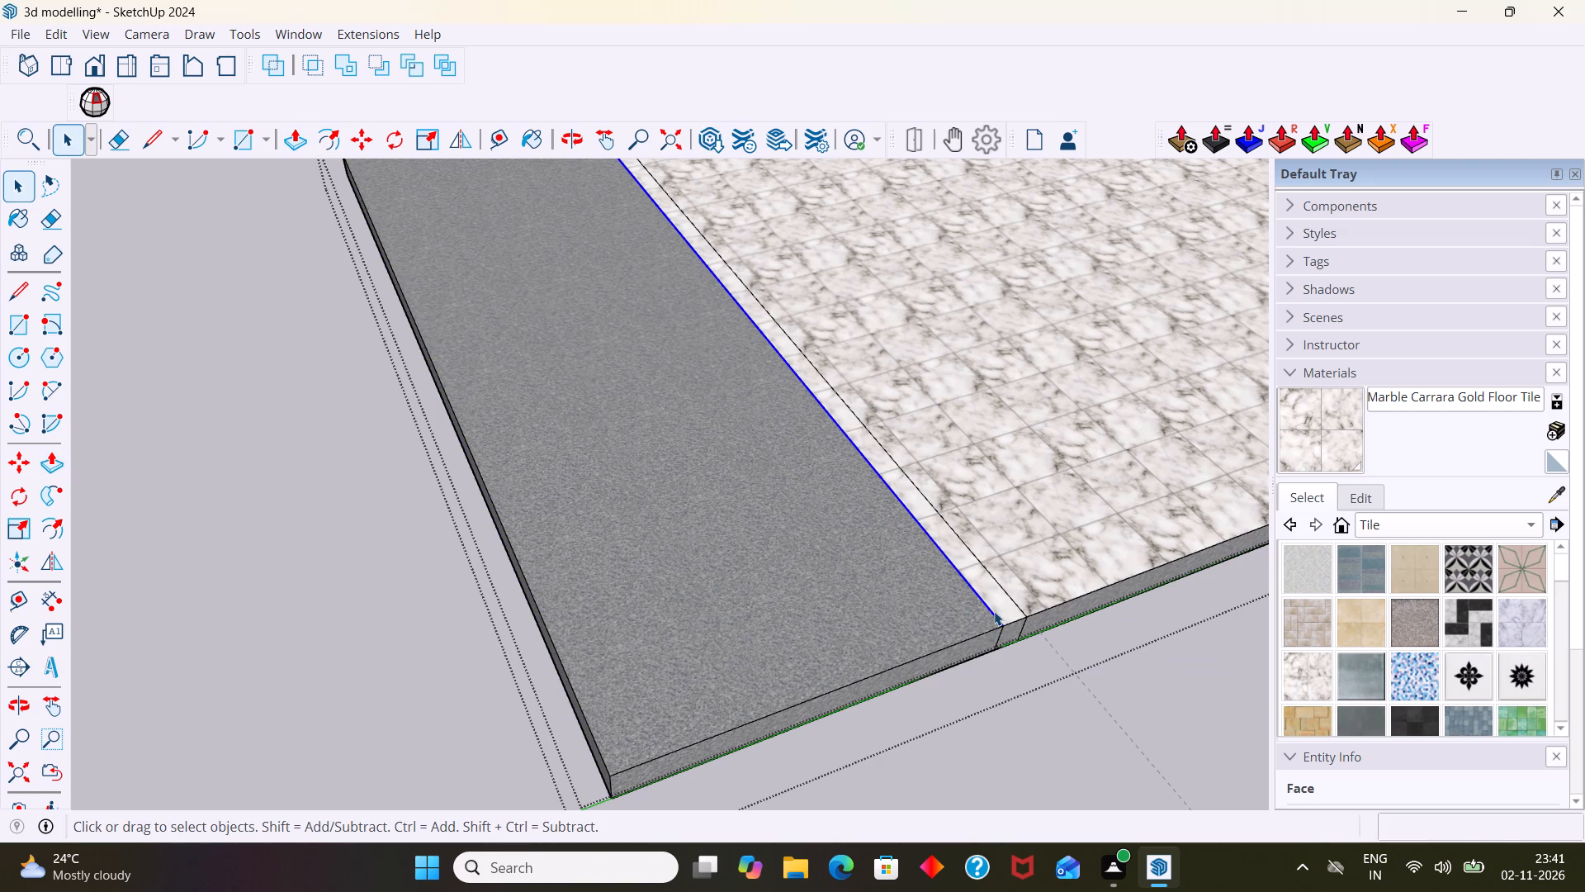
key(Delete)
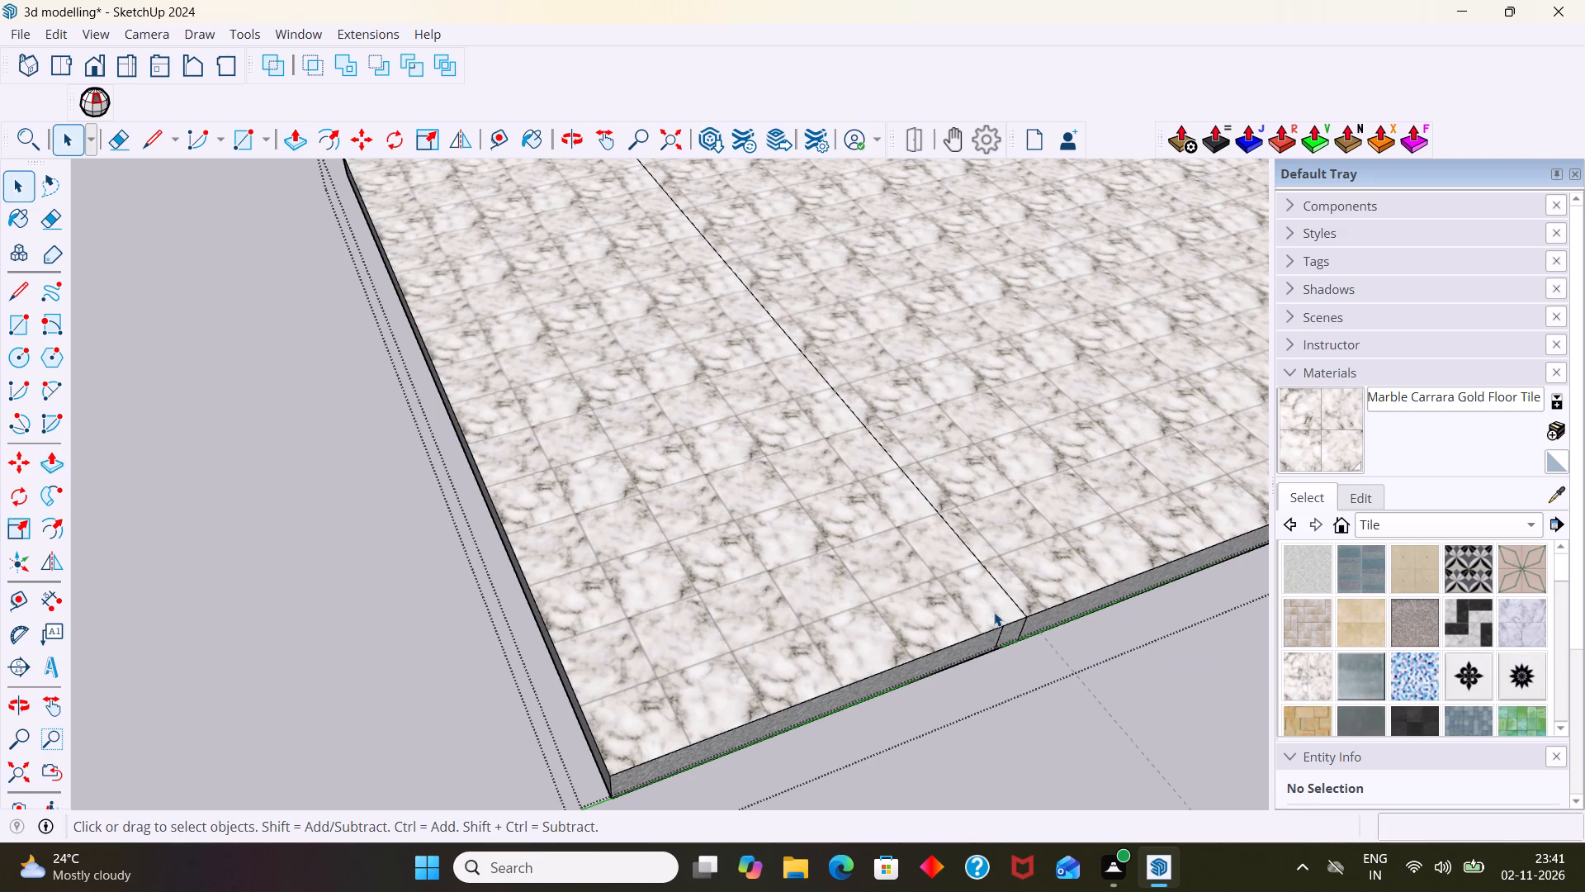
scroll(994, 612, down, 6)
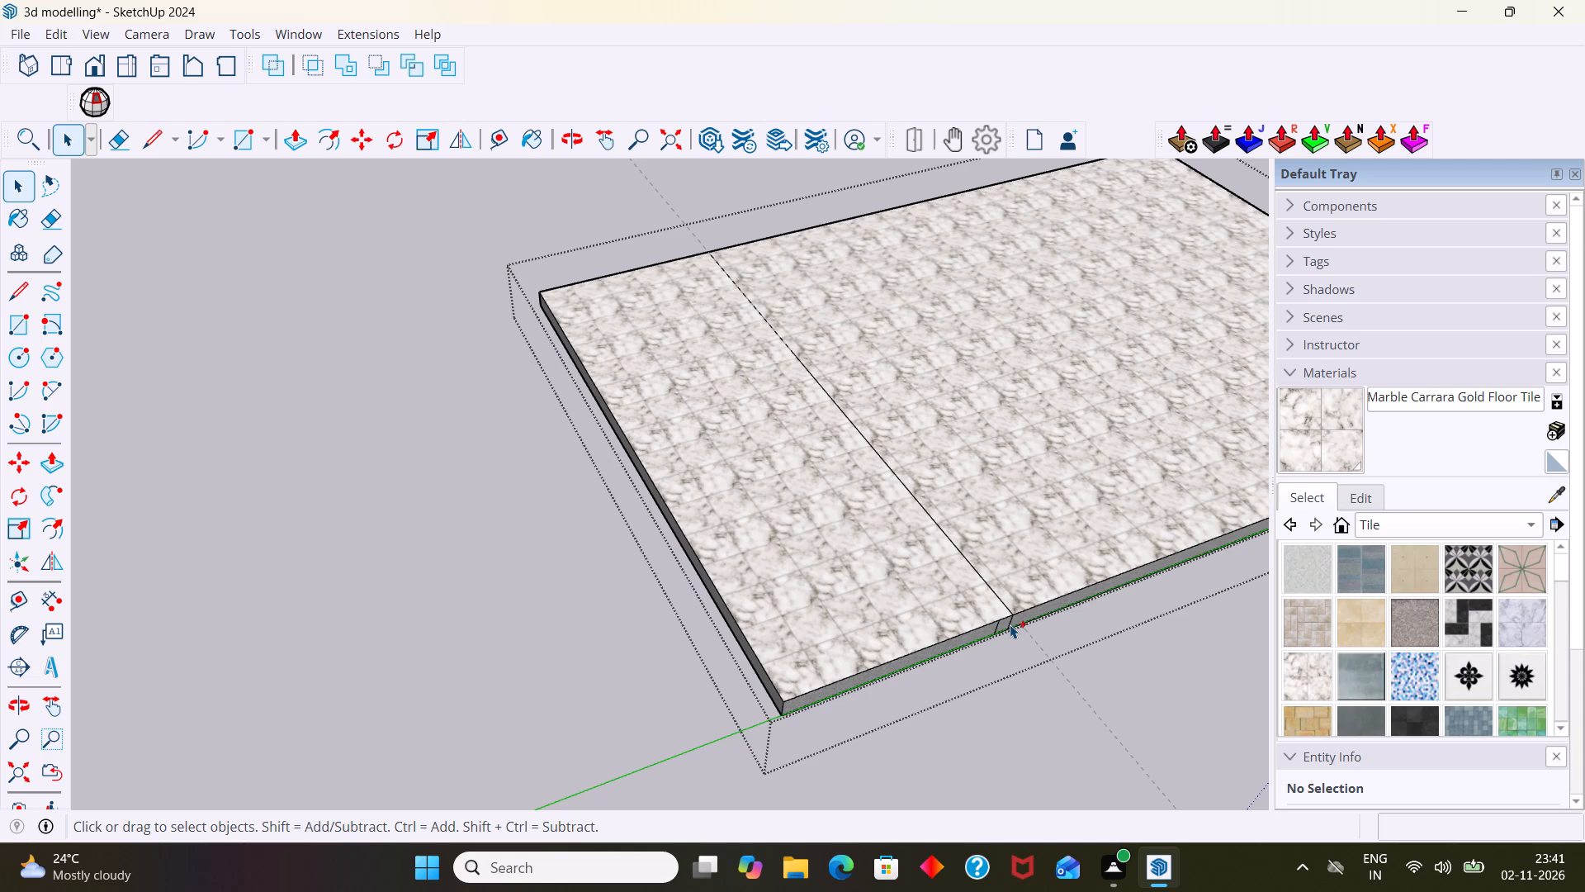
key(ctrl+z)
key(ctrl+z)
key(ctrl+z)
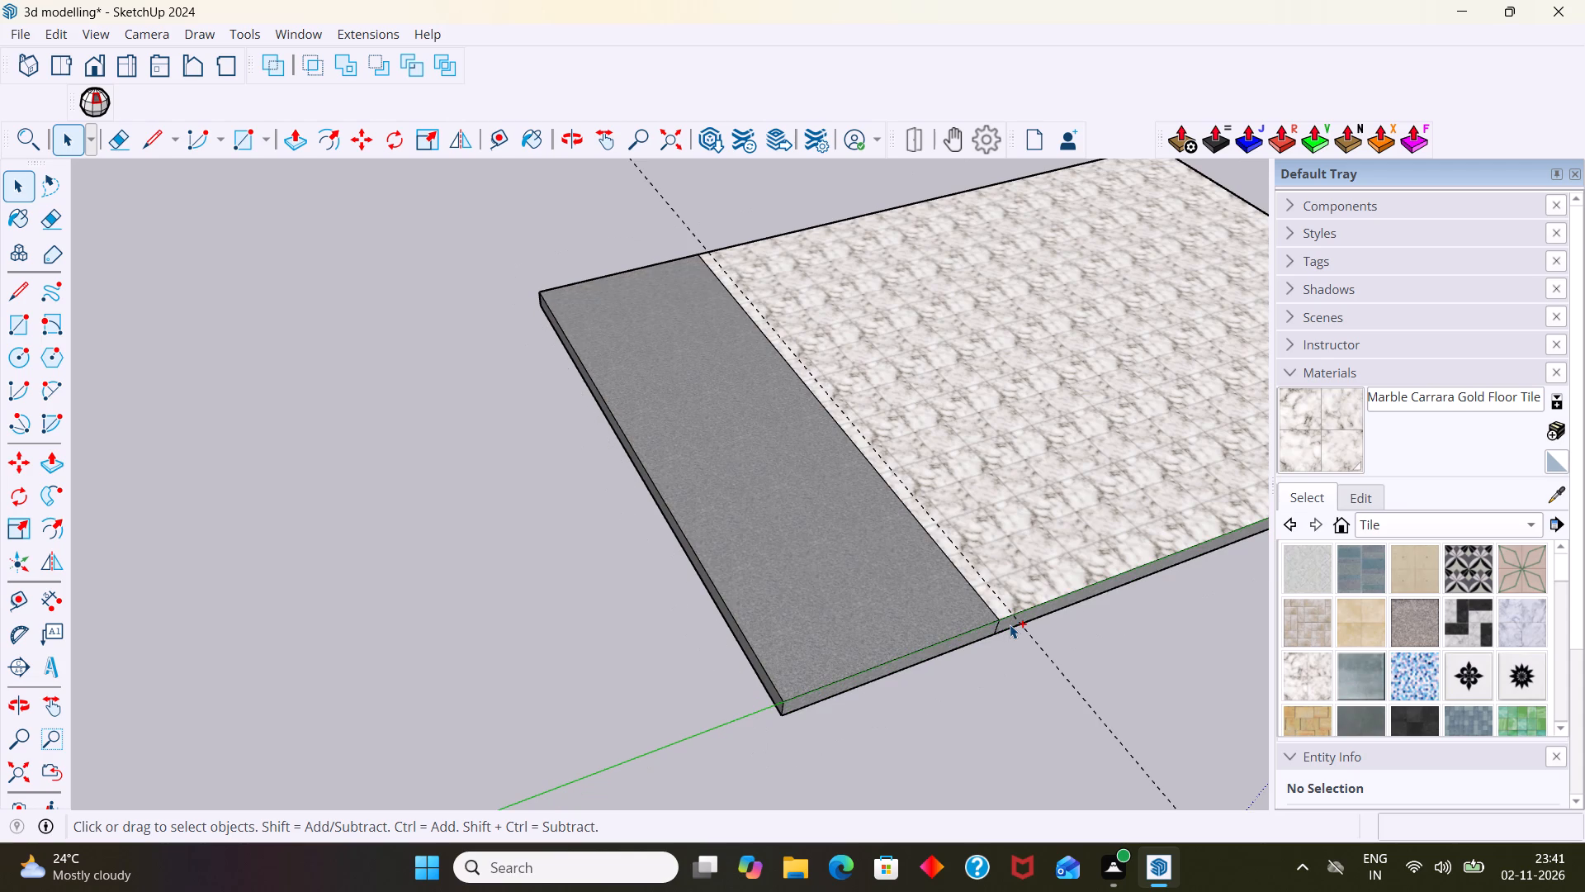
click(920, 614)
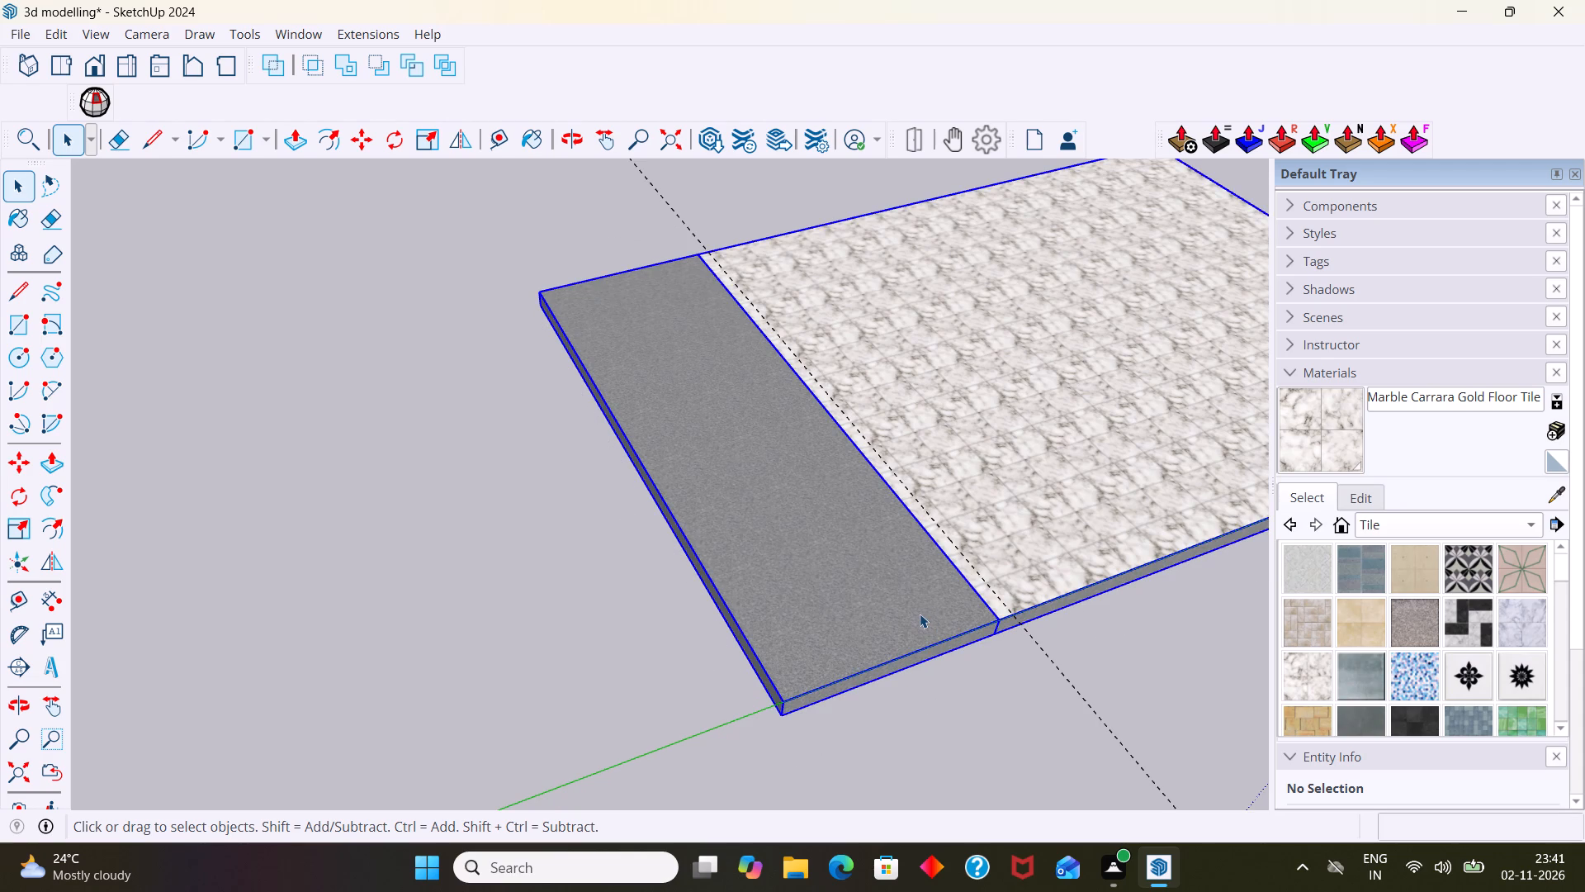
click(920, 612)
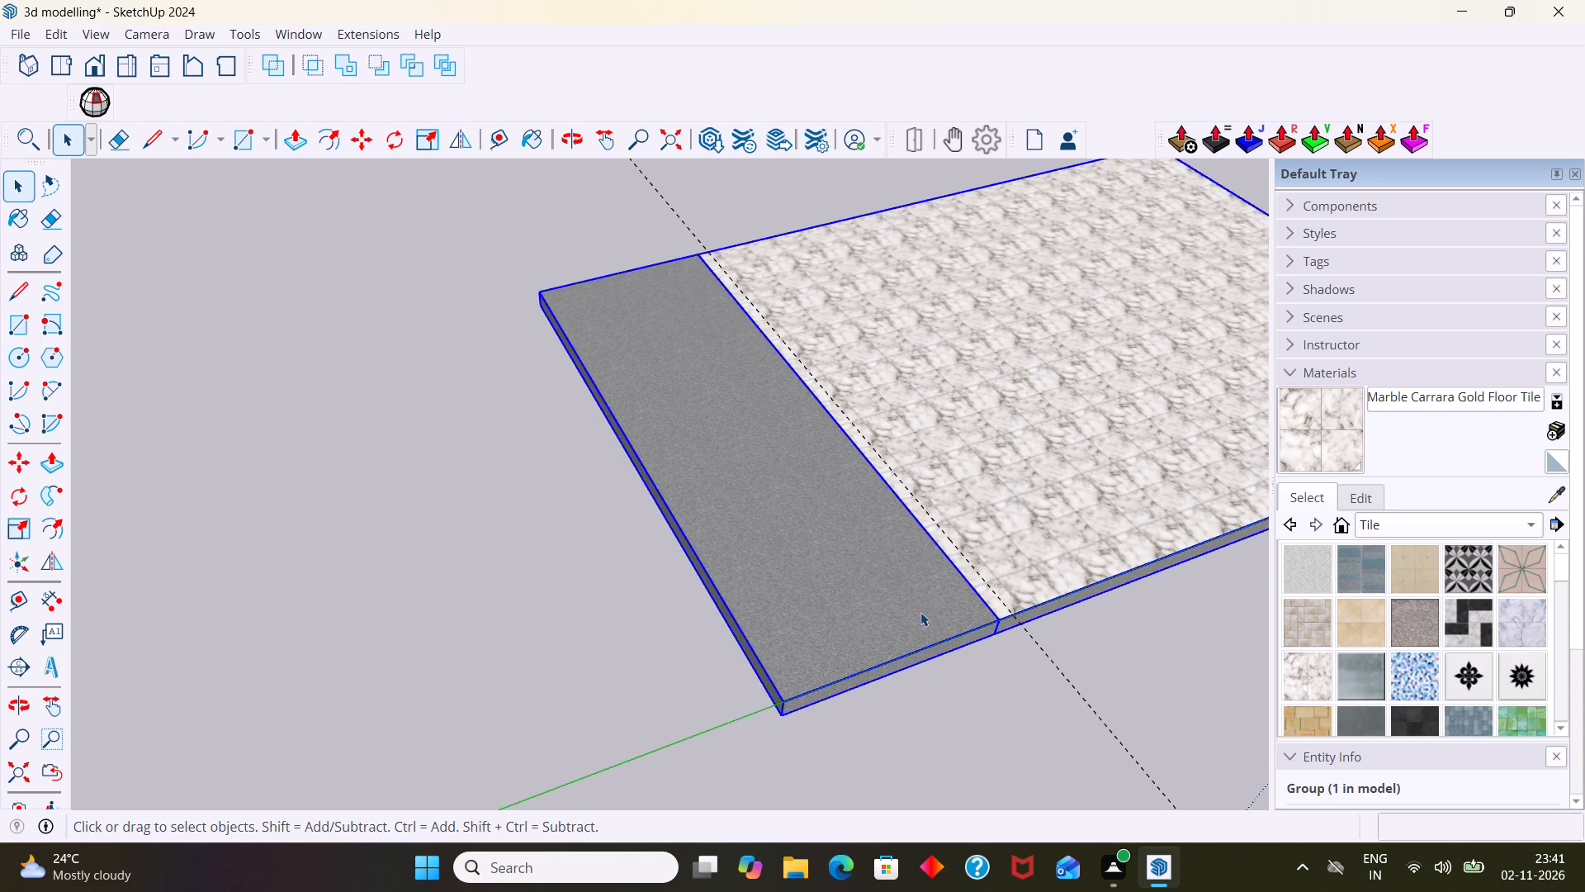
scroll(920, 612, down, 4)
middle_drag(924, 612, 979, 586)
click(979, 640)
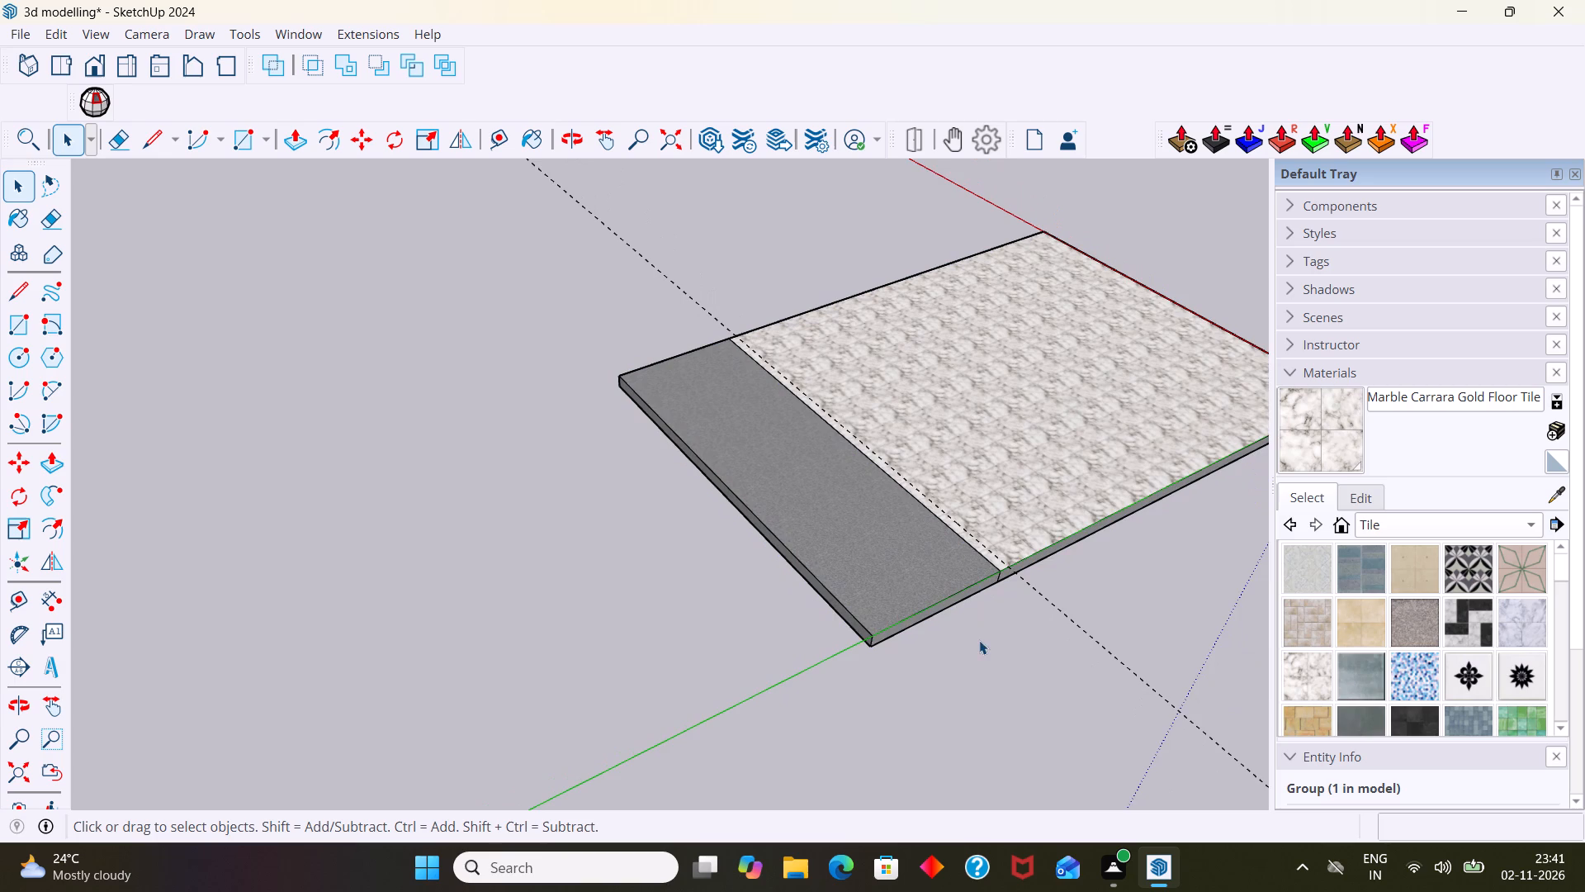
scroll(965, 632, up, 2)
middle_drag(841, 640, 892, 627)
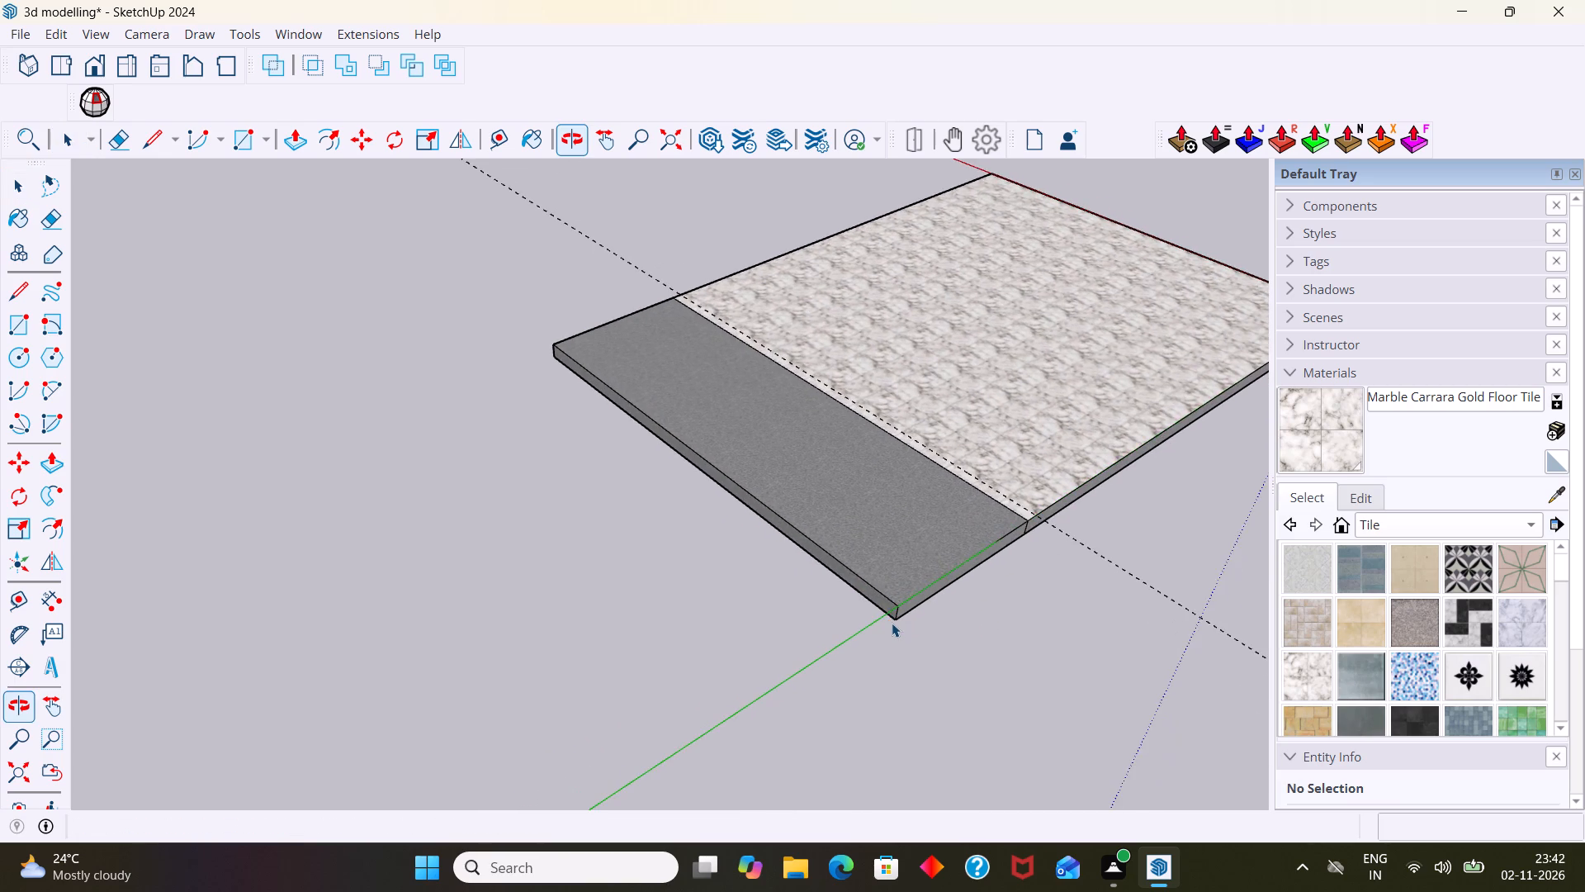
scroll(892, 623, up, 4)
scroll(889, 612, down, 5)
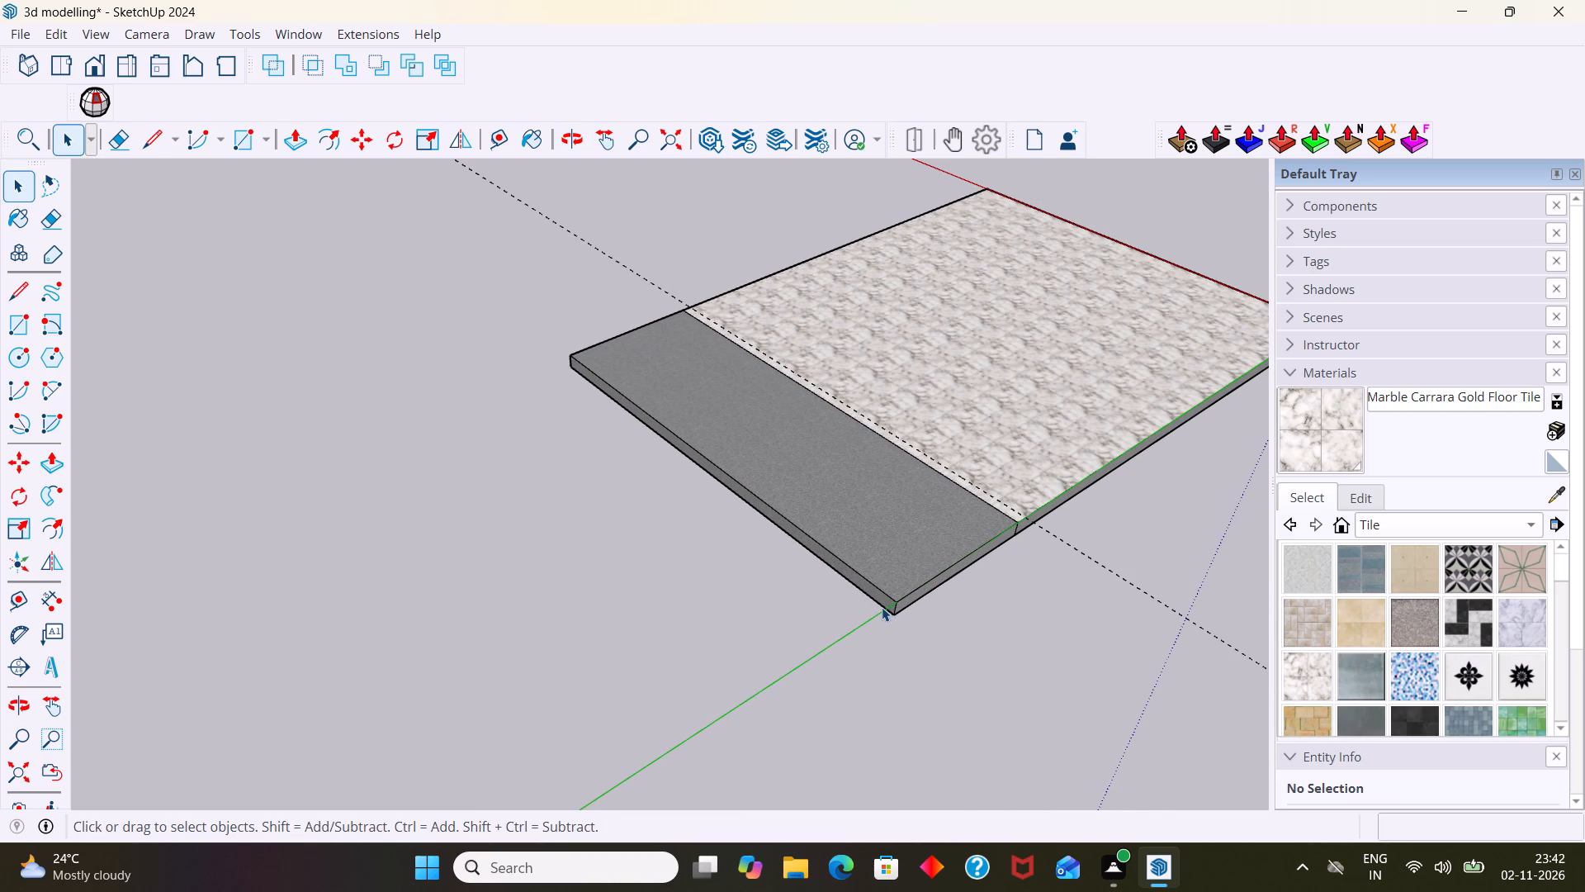
Reopen the floor group and push the porch strip's outer long side face inward 5' 8 5/16" to the guide line.
shift+middle_drag(882, 606, 706, 656)
scroll(703, 657, up, 3)
middle_drag(707, 657, 769, 646)
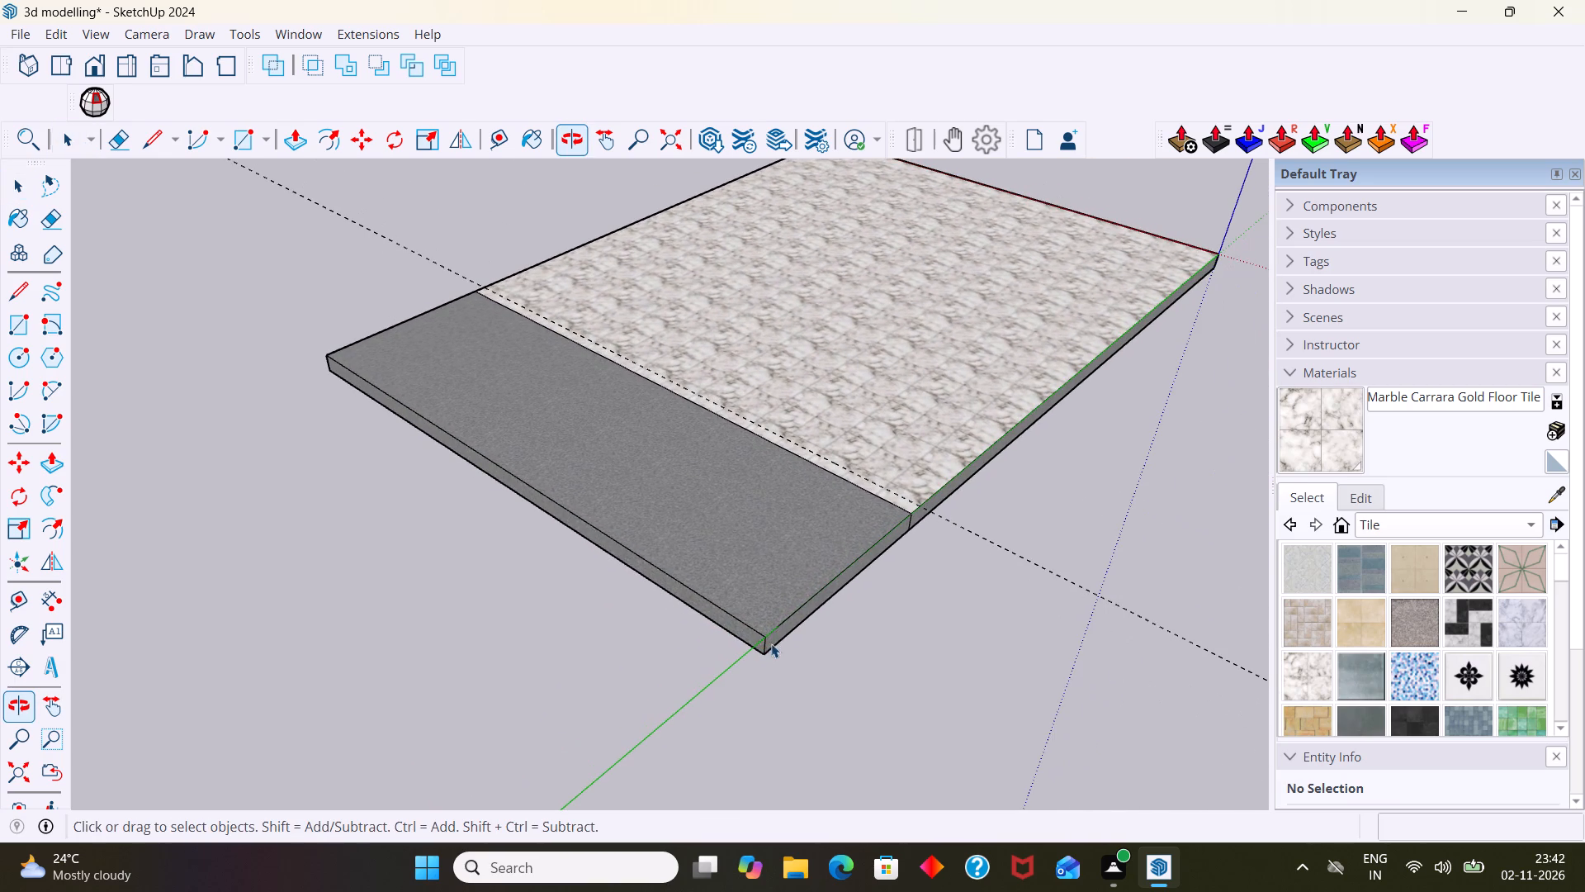
scroll(774, 622, up, 1)
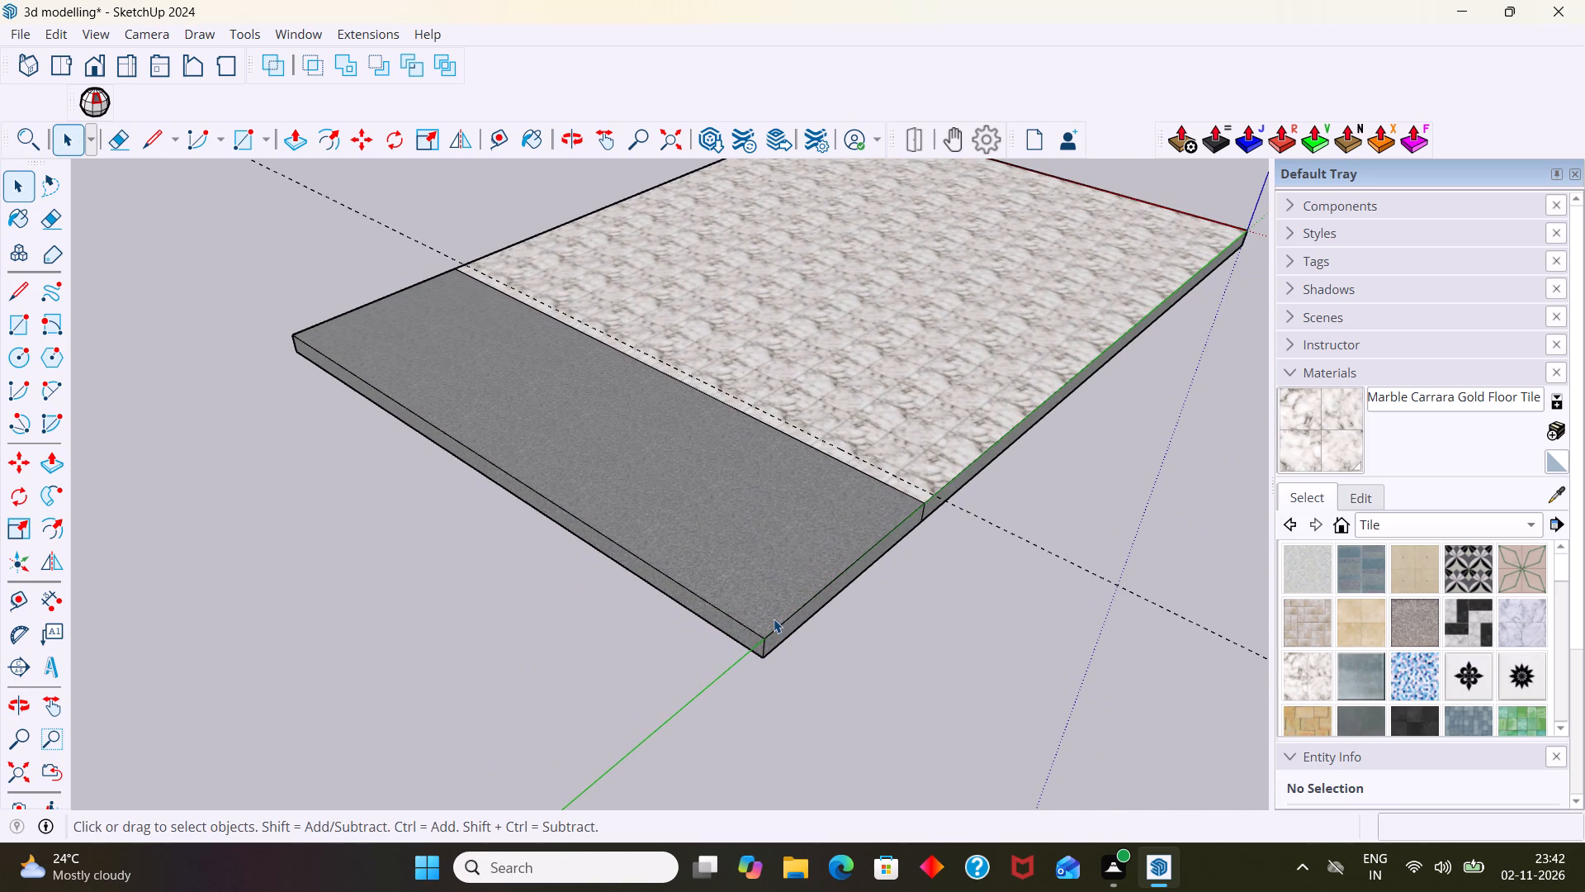
scroll(753, 622, up, 4)
scroll(799, 594, down, 3)
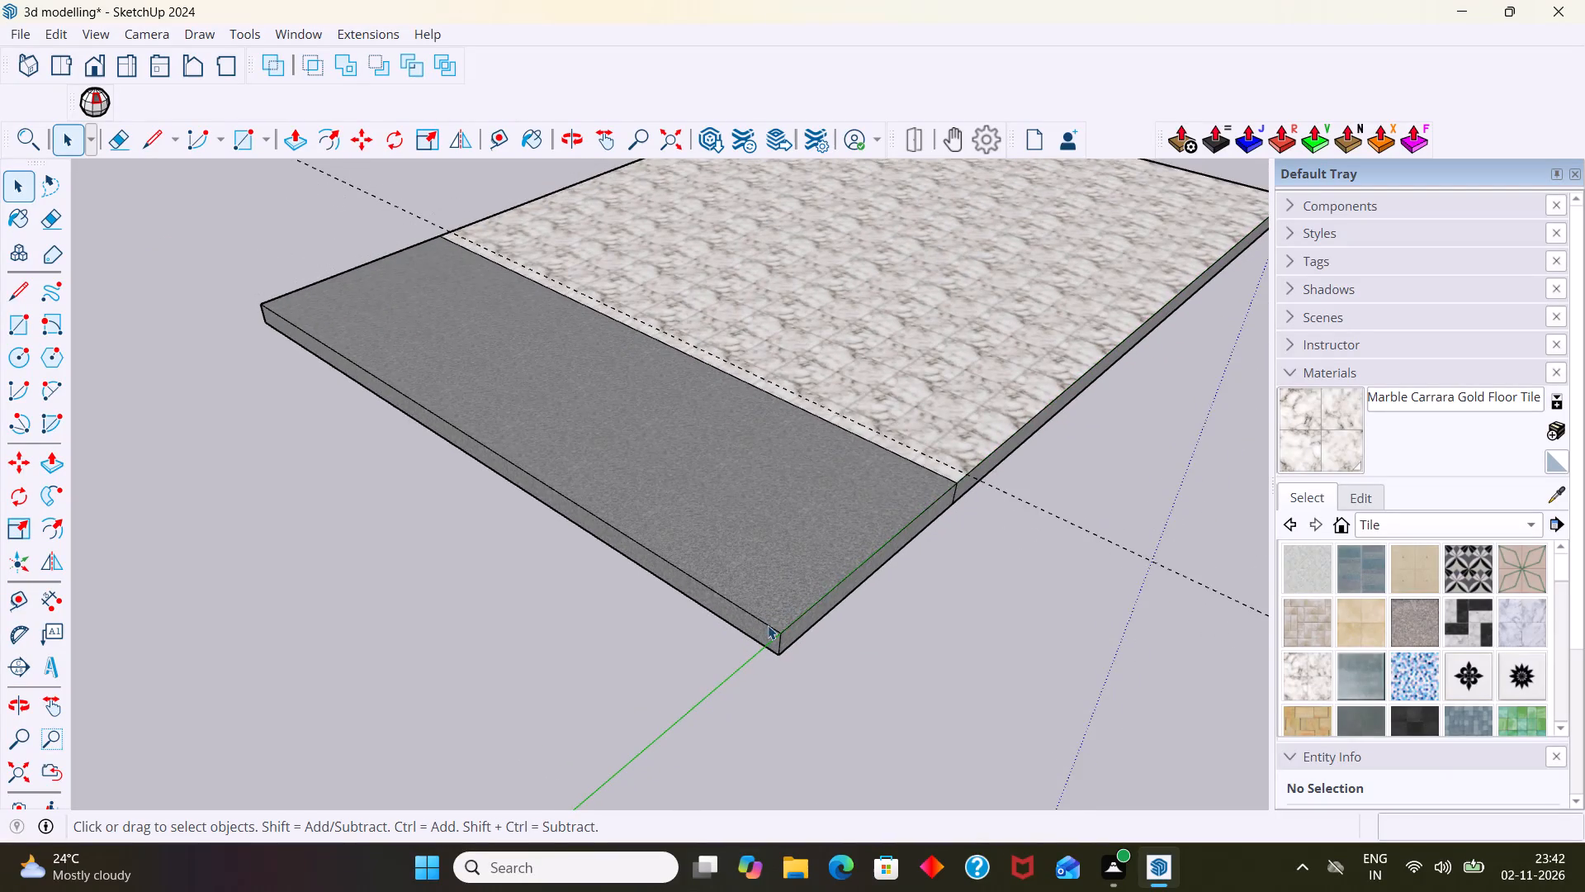
scroll(766, 627, up, 2)
click(762, 631)
scroll(762, 631, up, 2)
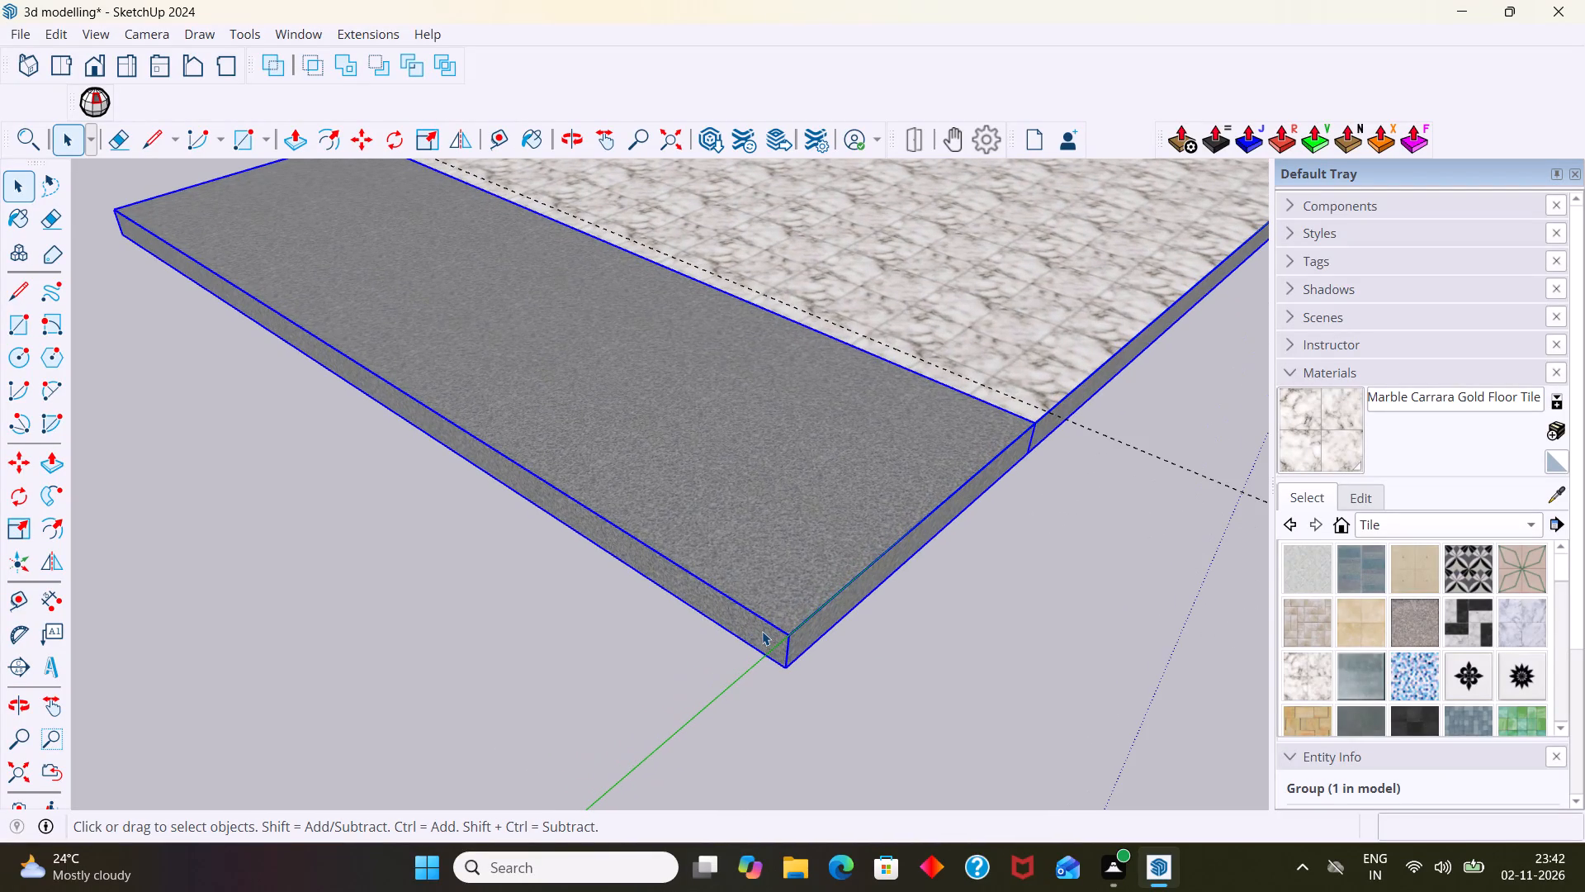
double_click(762, 631)
click(760, 632)
click(759, 633)
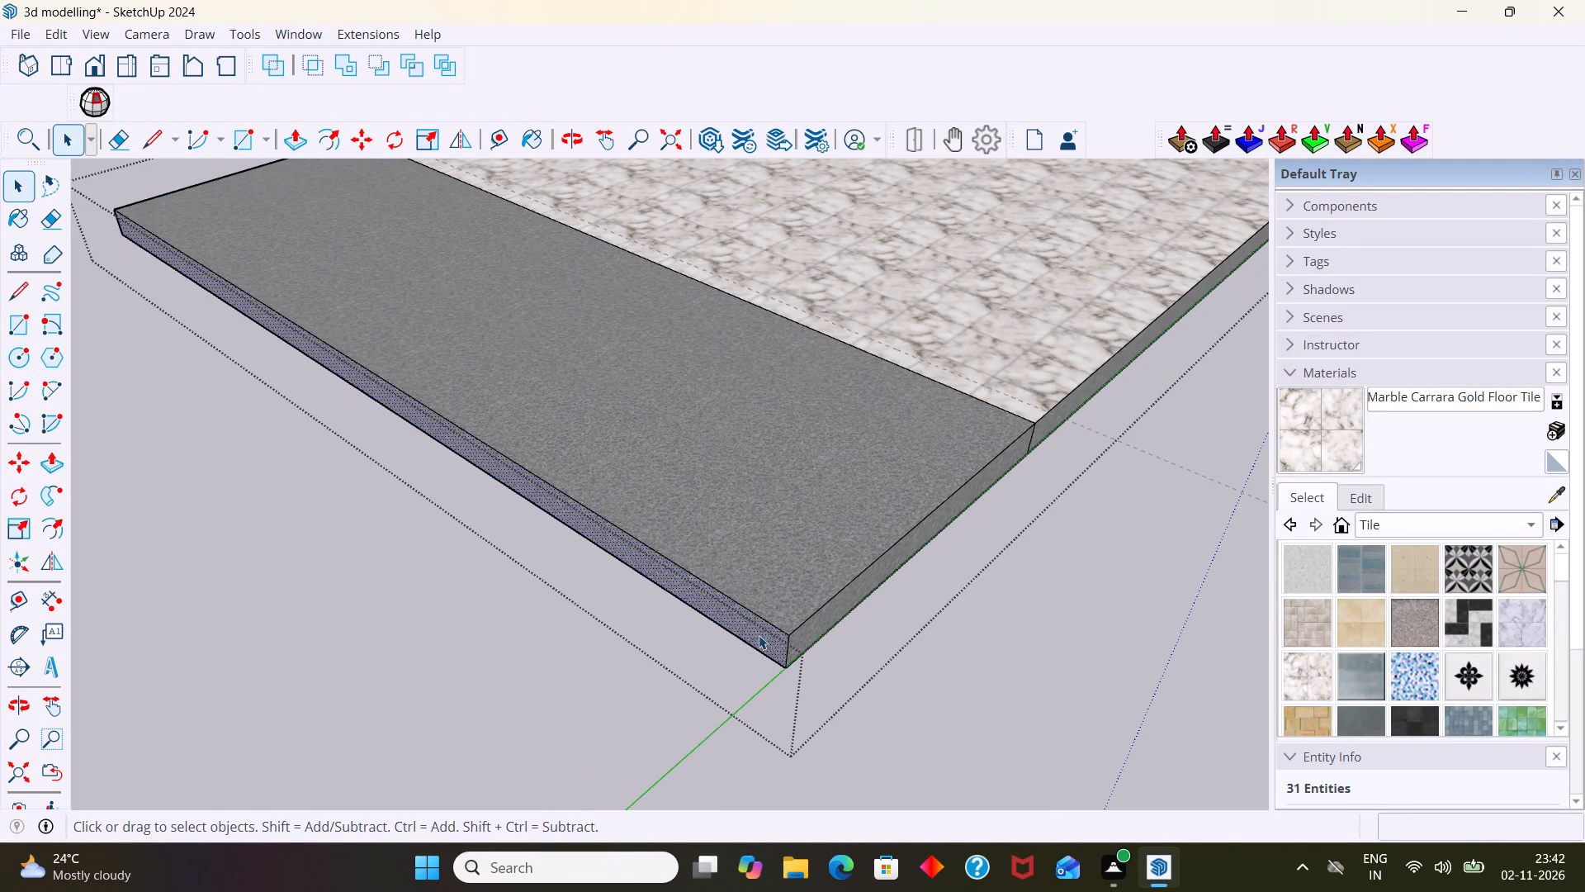
key(p)
click(759, 637)
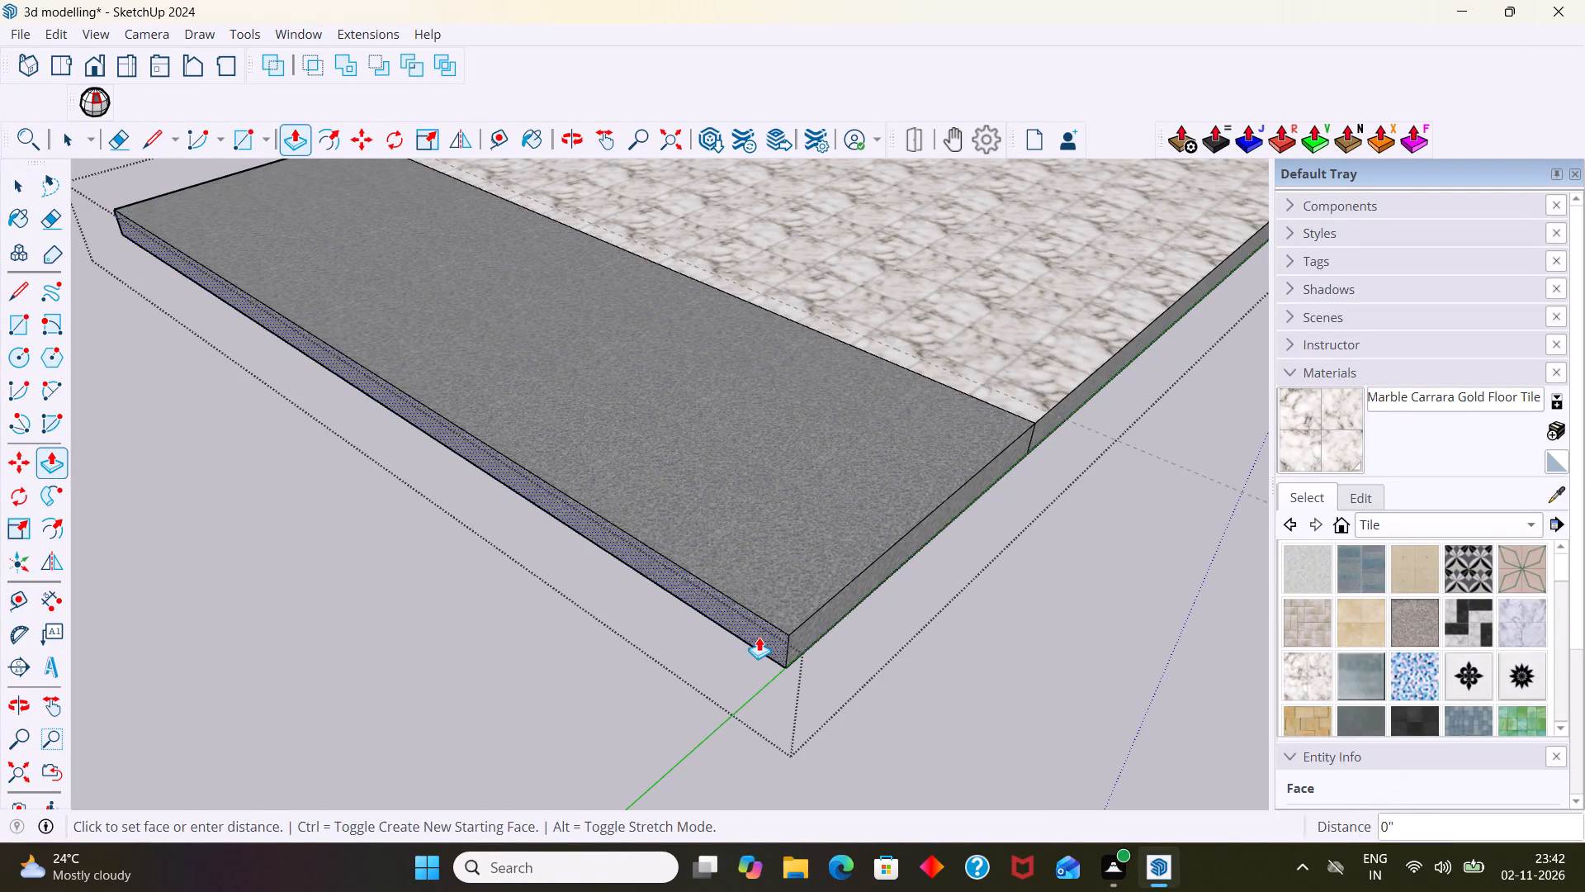
click(1098, 439)
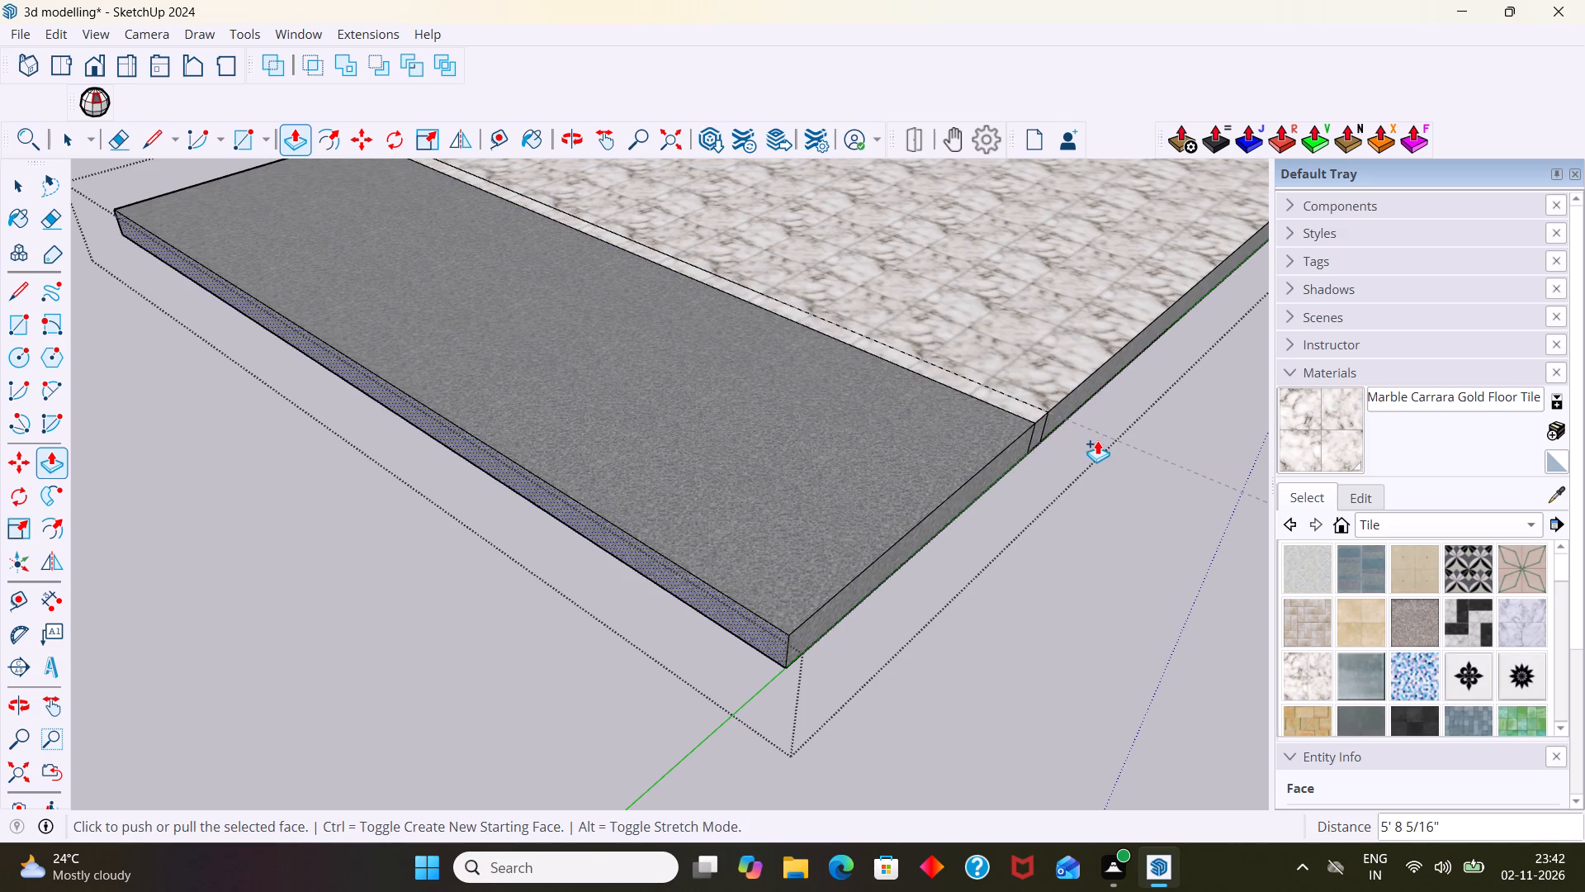
Delete the narrow marble top face between the original split edge and the guide line.
scroll(1095, 442, down, 5)
middle_drag(1086, 466, 894, 558)
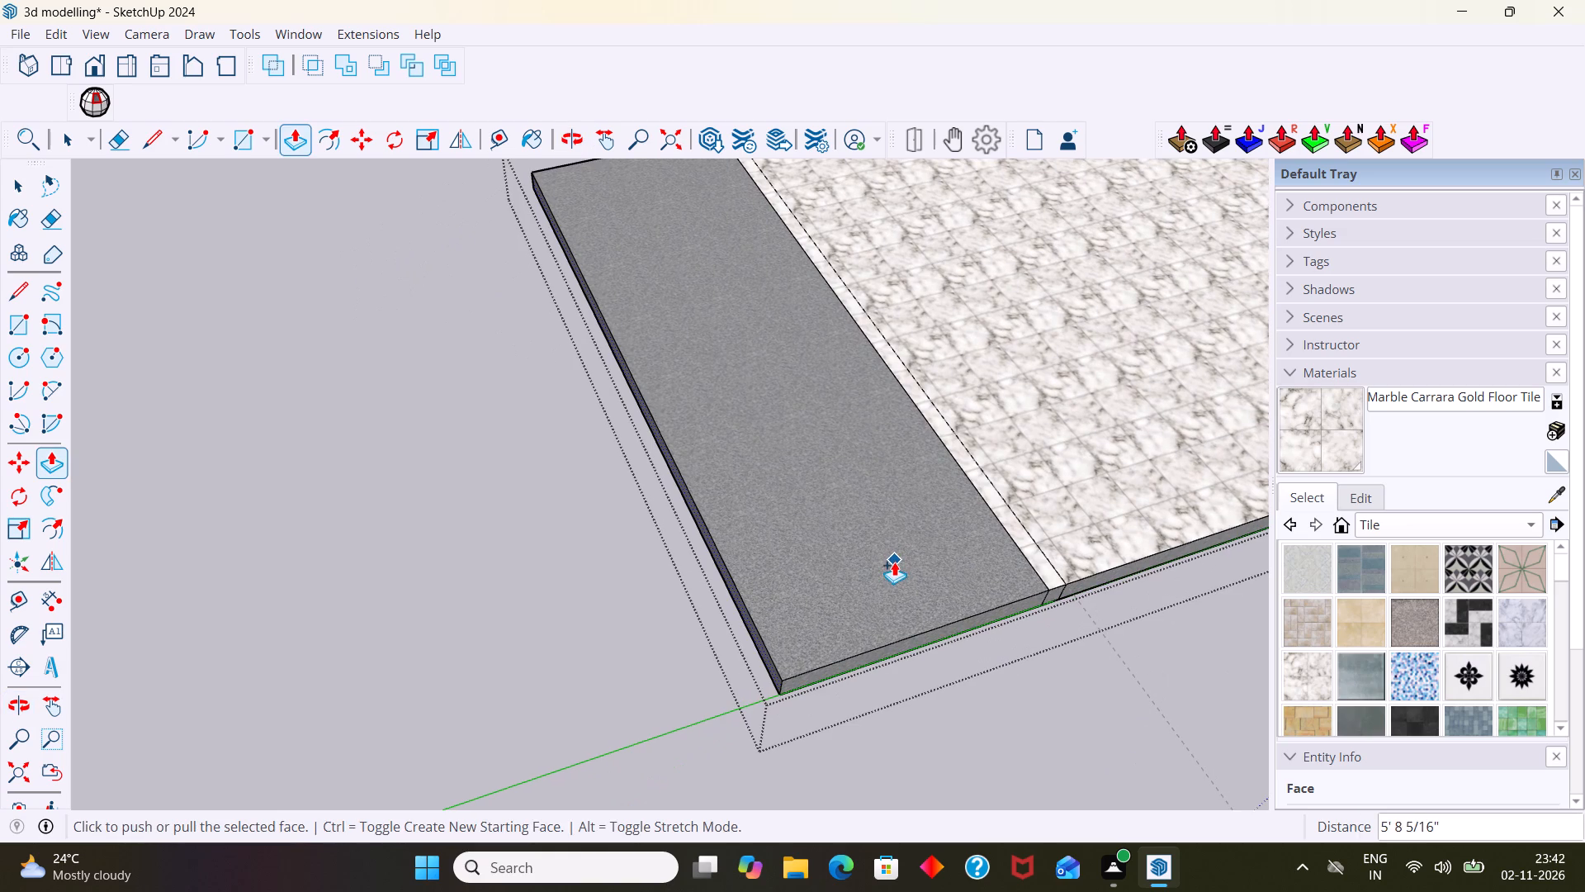
key(space)
scroll(1051, 516, up, 8)
click(1010, 556)
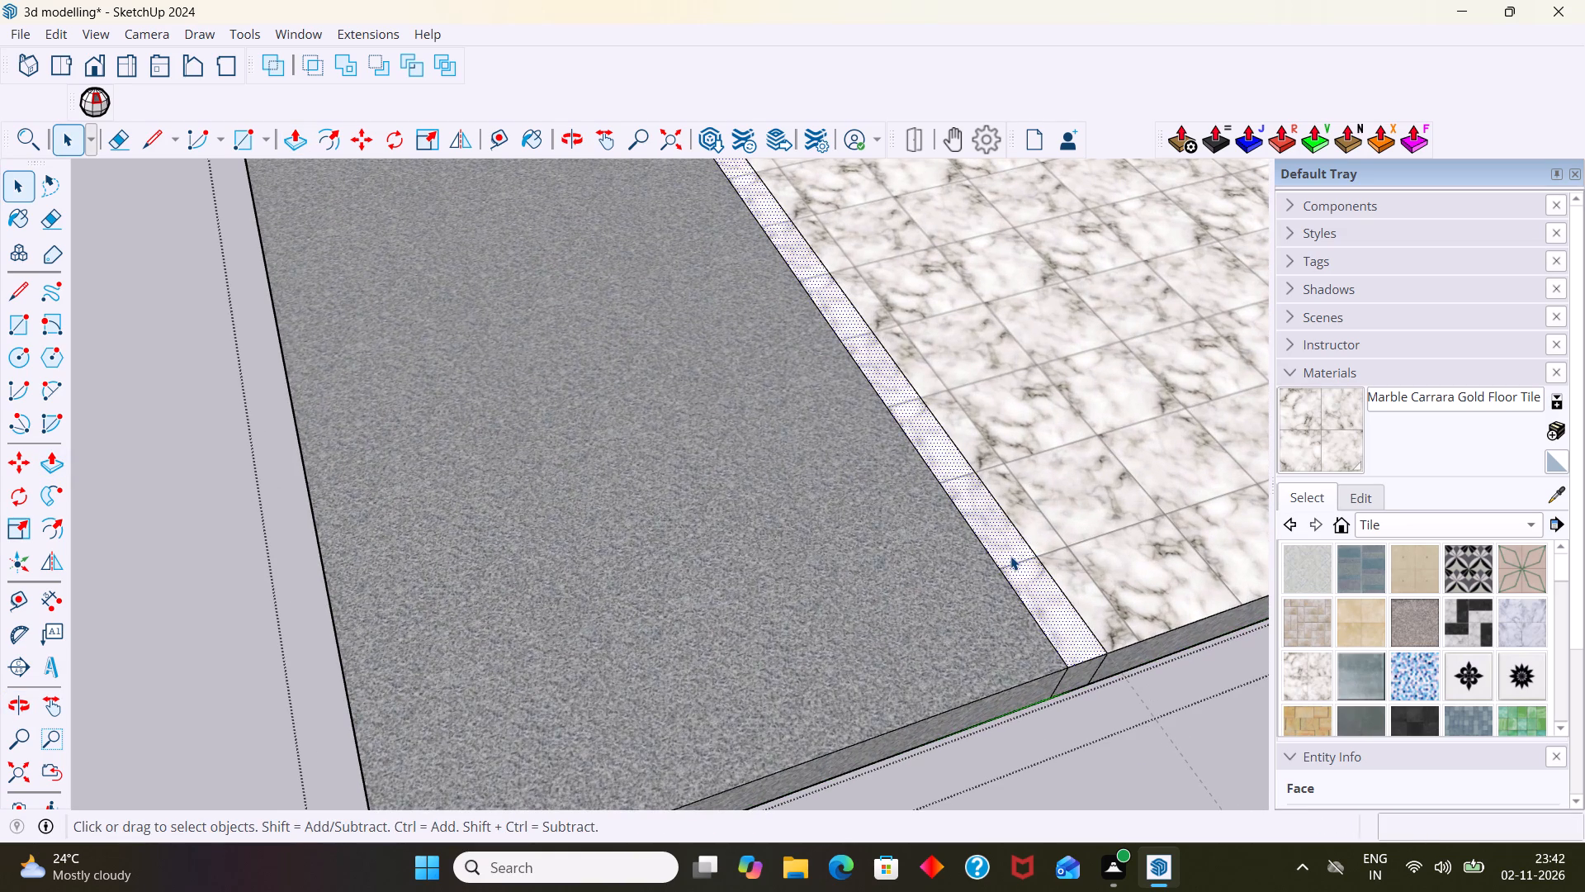
key(Delete)
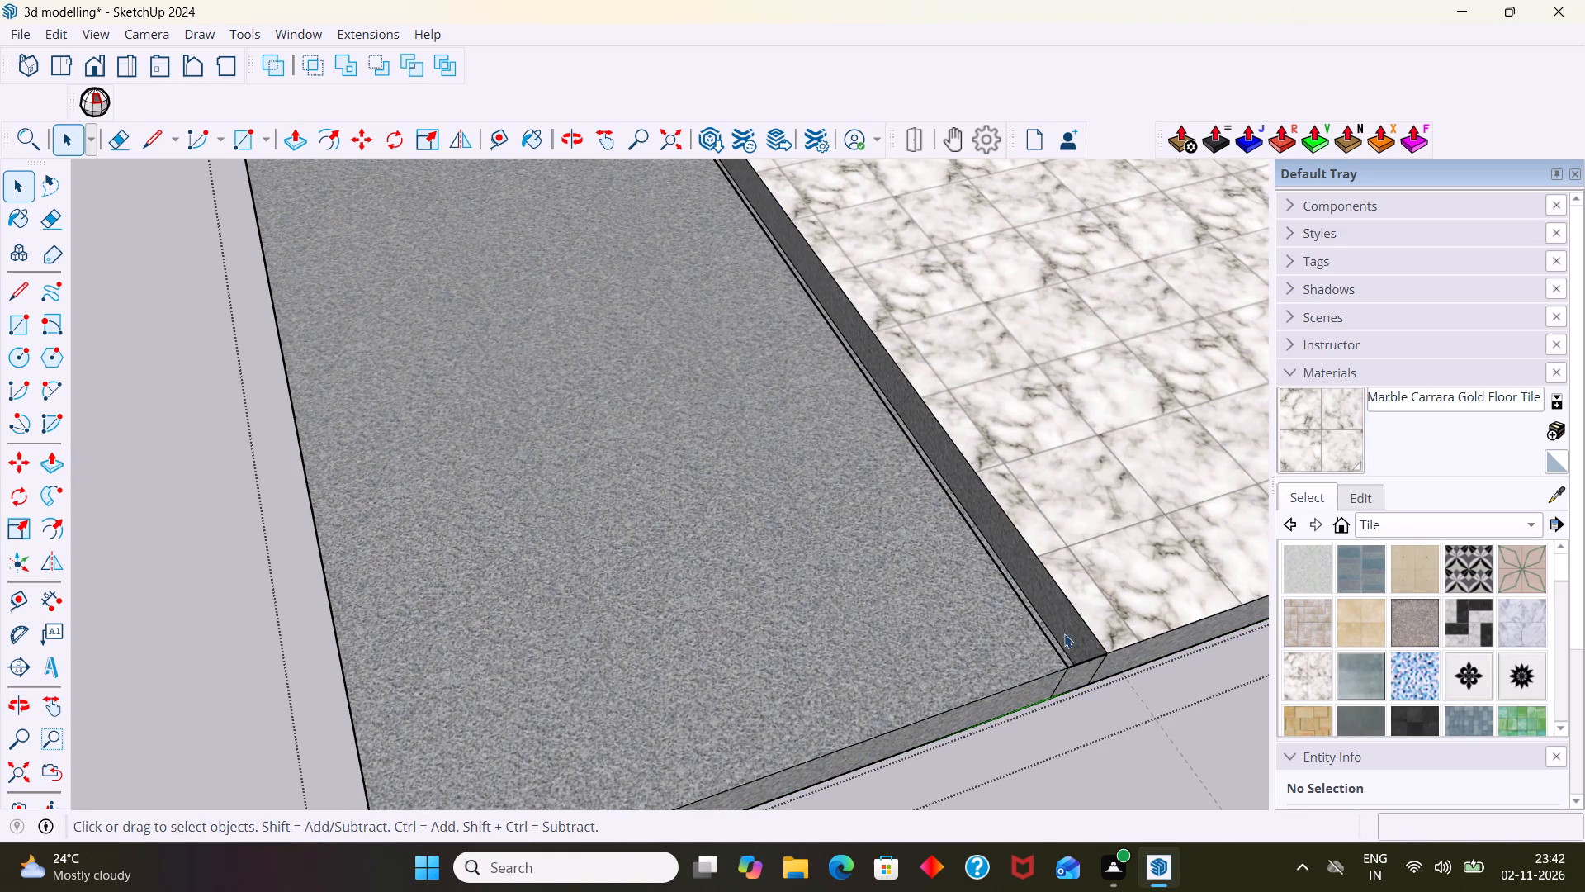
Push/Pull the grey strip's vertical face in the open gap 4 3/8" until it meets the marble floor's edge.
middle_drag(1064, 634, 919, 619)
scroll(906, 707, up, 2)
middle_drag(916, 729, 1081, 673)
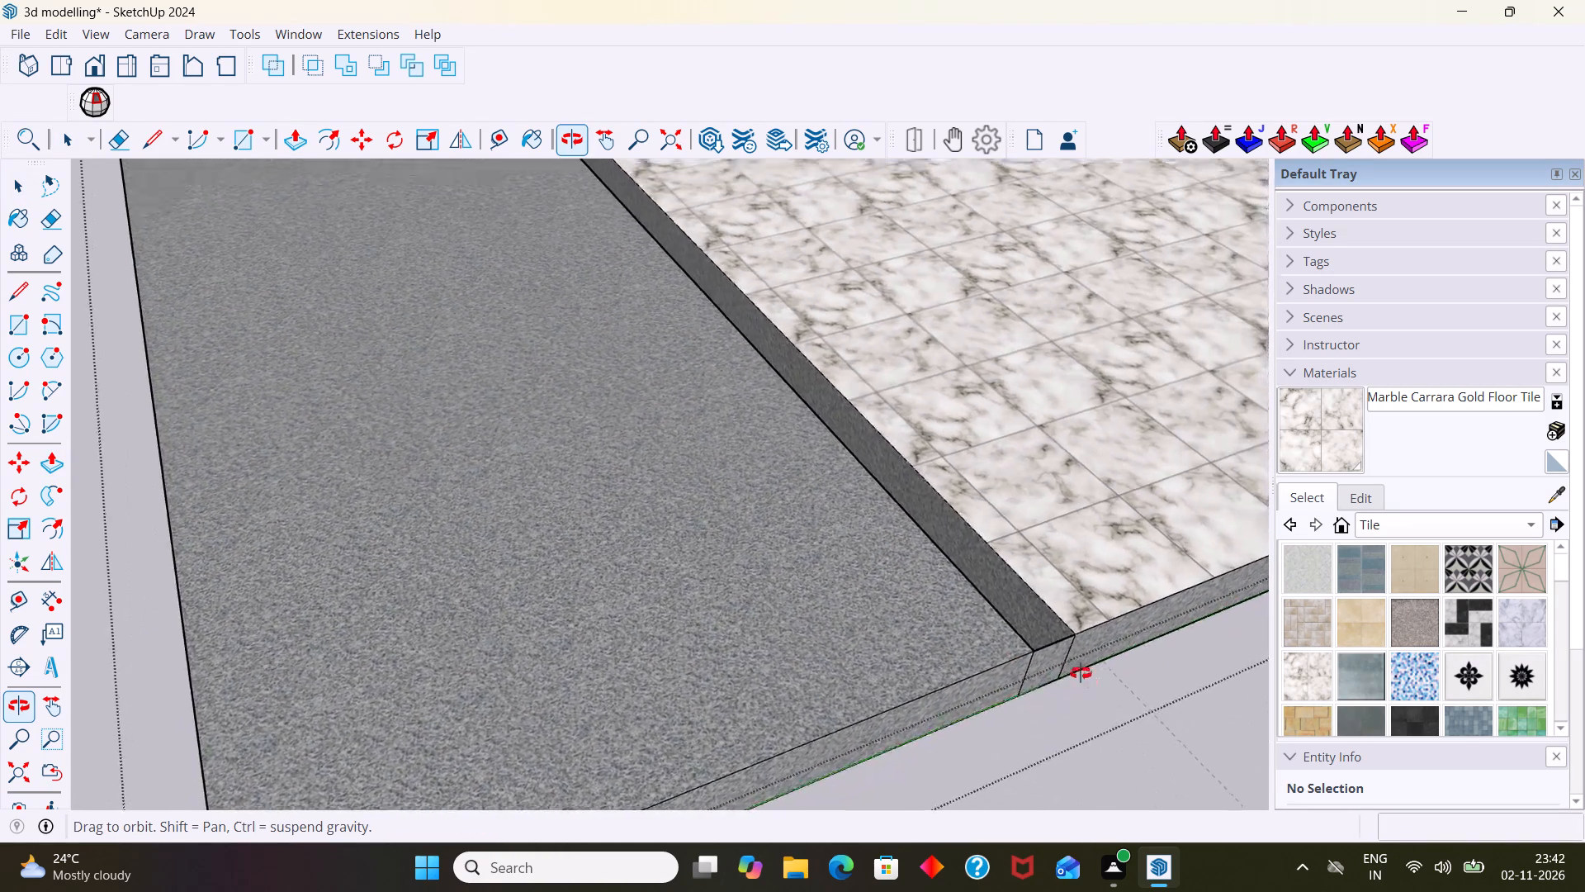
middle_drag(1081, 673, 894, 610)
scroll(936, 629, down, 5)
shift+middle_drag(972, 641, 972, 639)
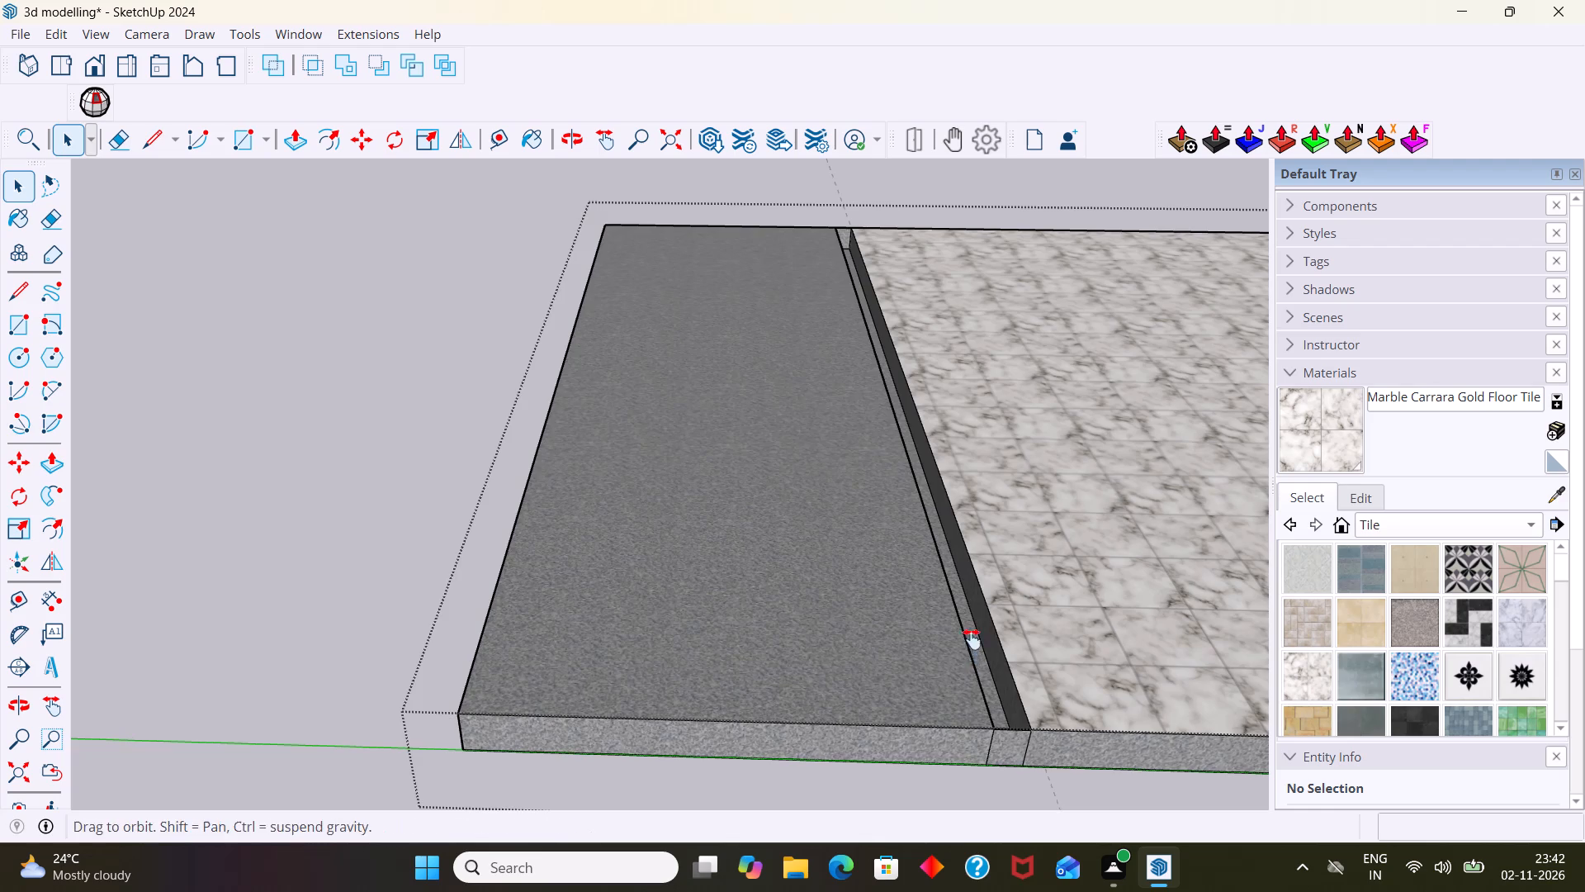
shift+middle_drag(972, 639, 691, 588)
middle_drag(686, 601, 504, 600)
scroll(637, 653, up, 8)
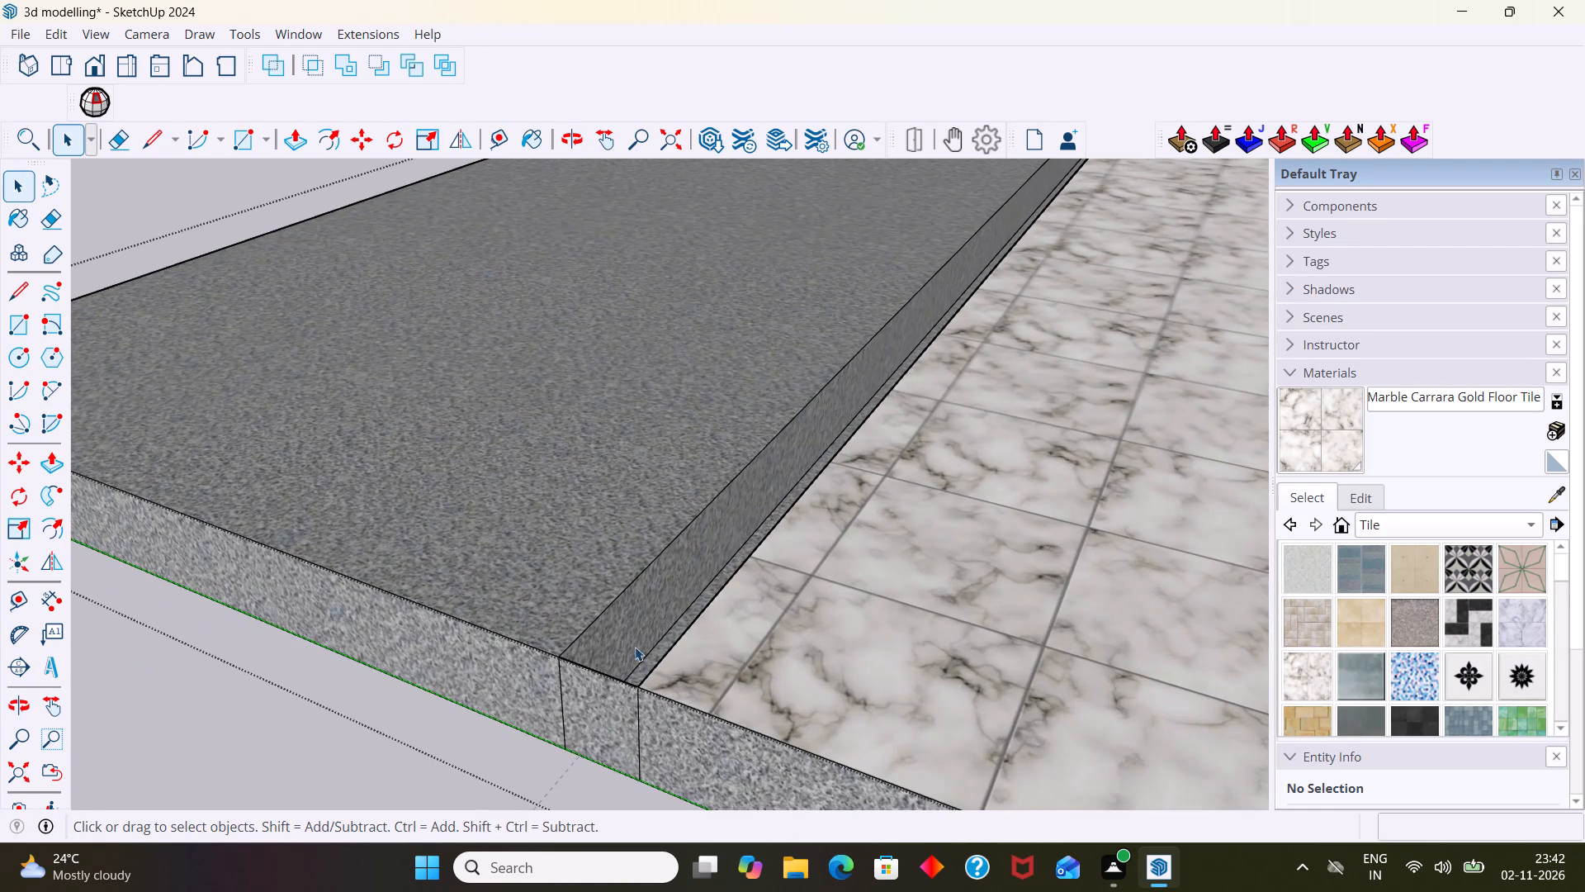
click(633, 644)
key(p)
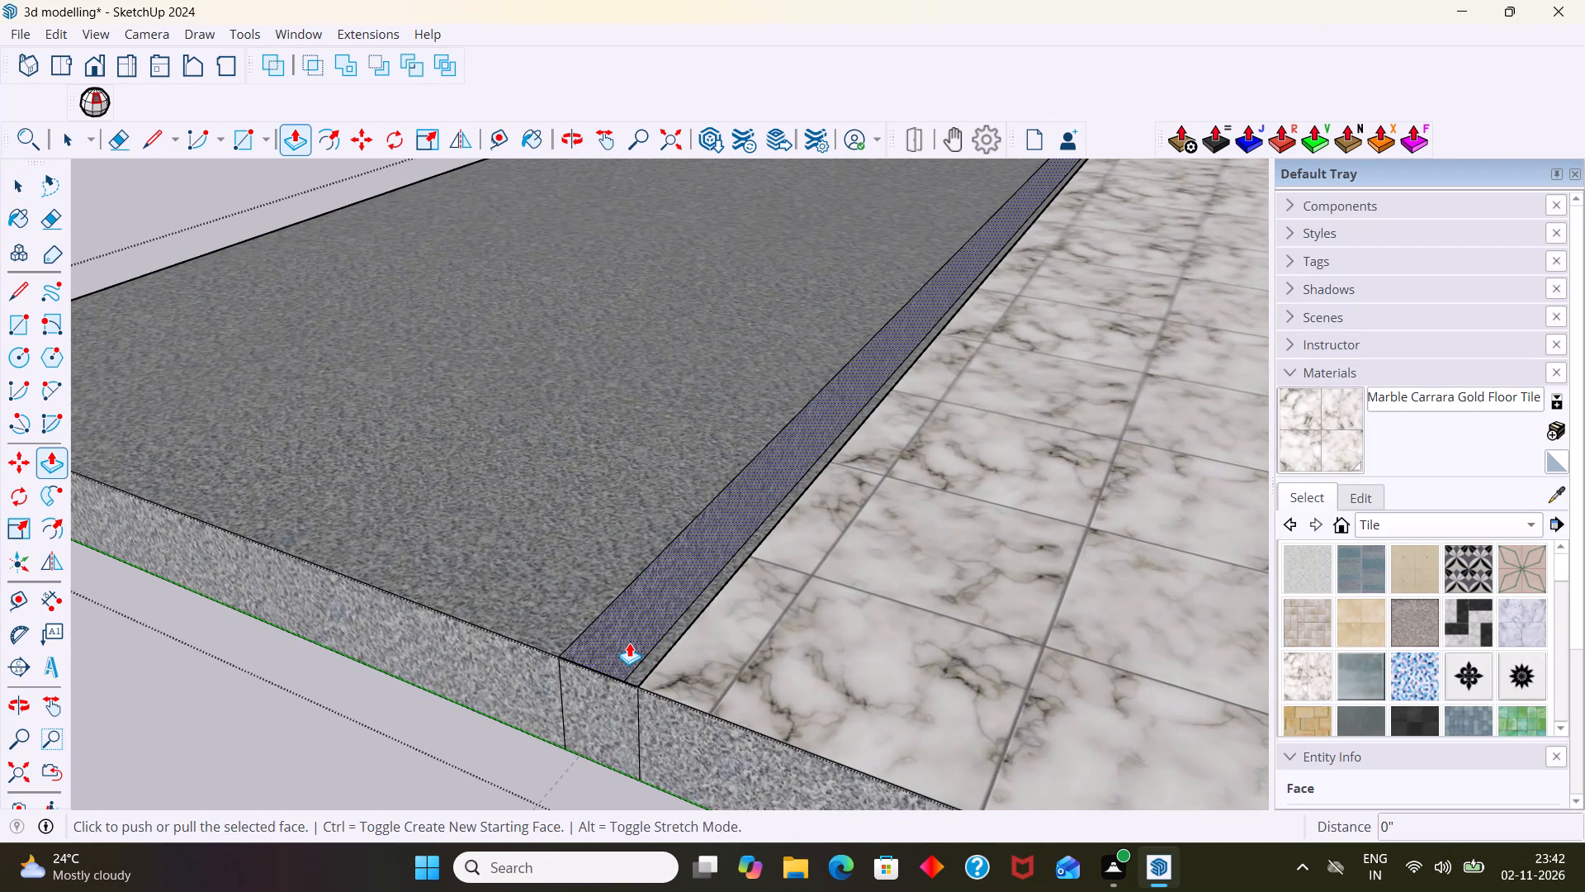
click(629, 643)
click(644, 687)
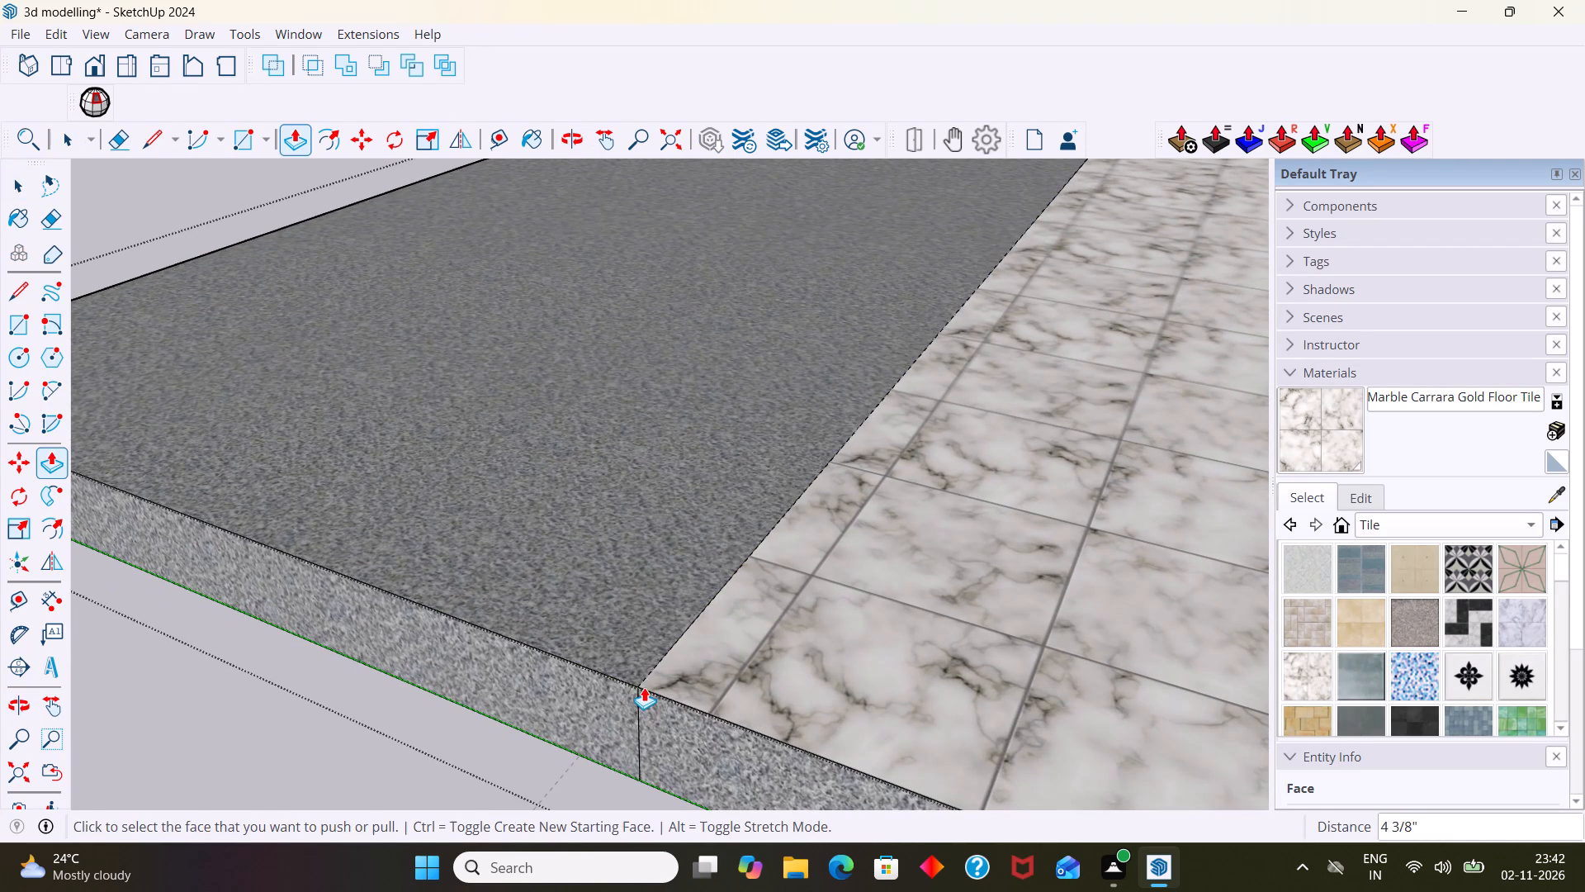
Delete the leftover vertical edge on the slab's side face below the new split line.
scroll(644, 688, down, 9)
middle_drag(641, 699, 794, 667)
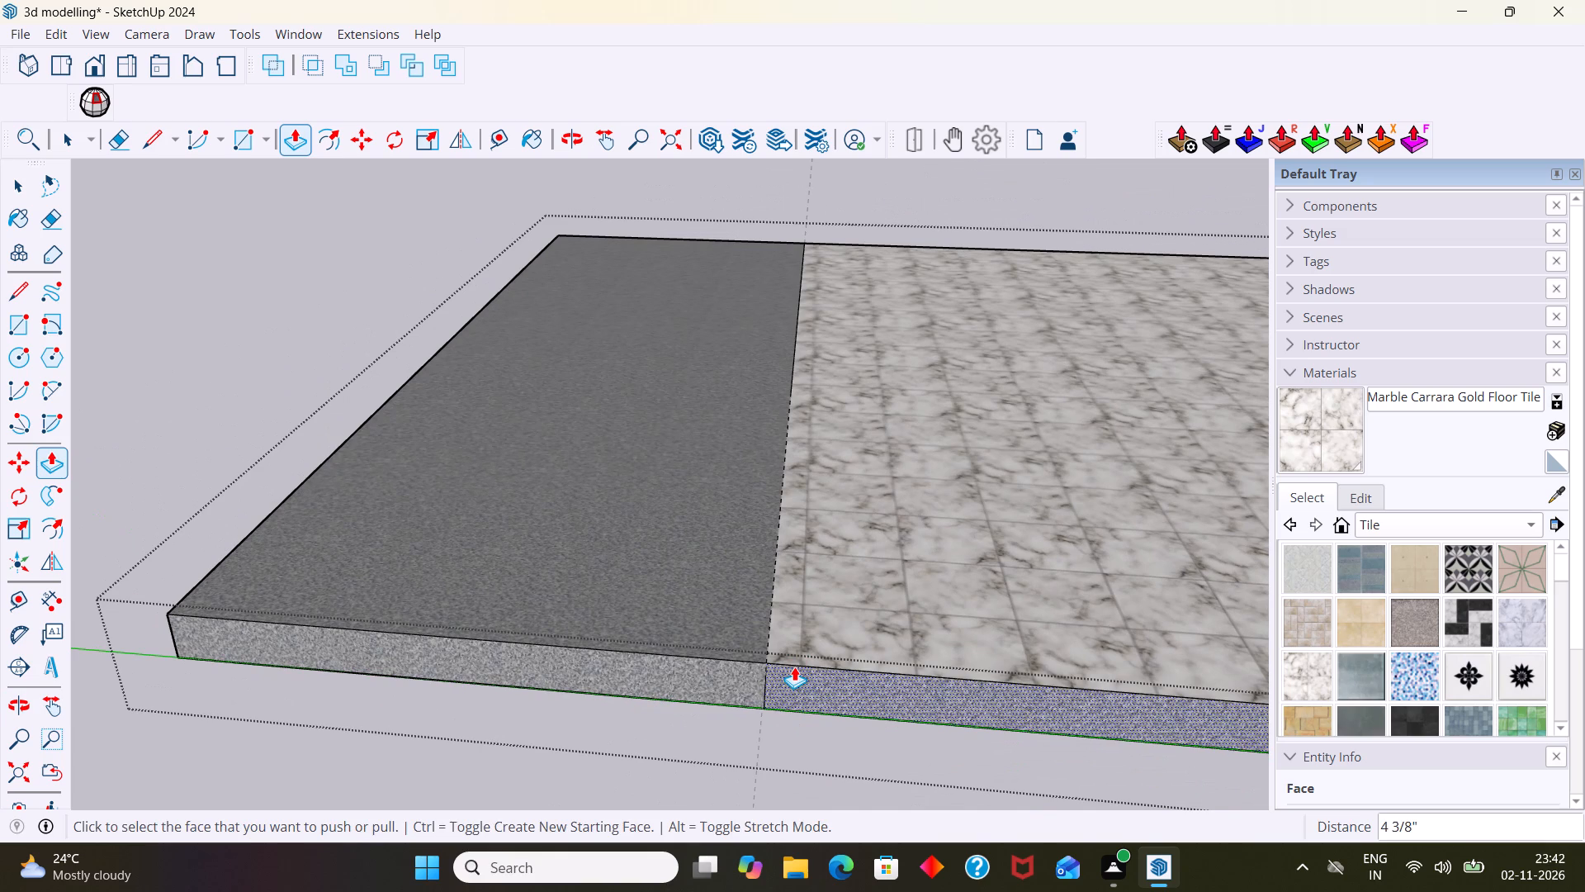
key(space)
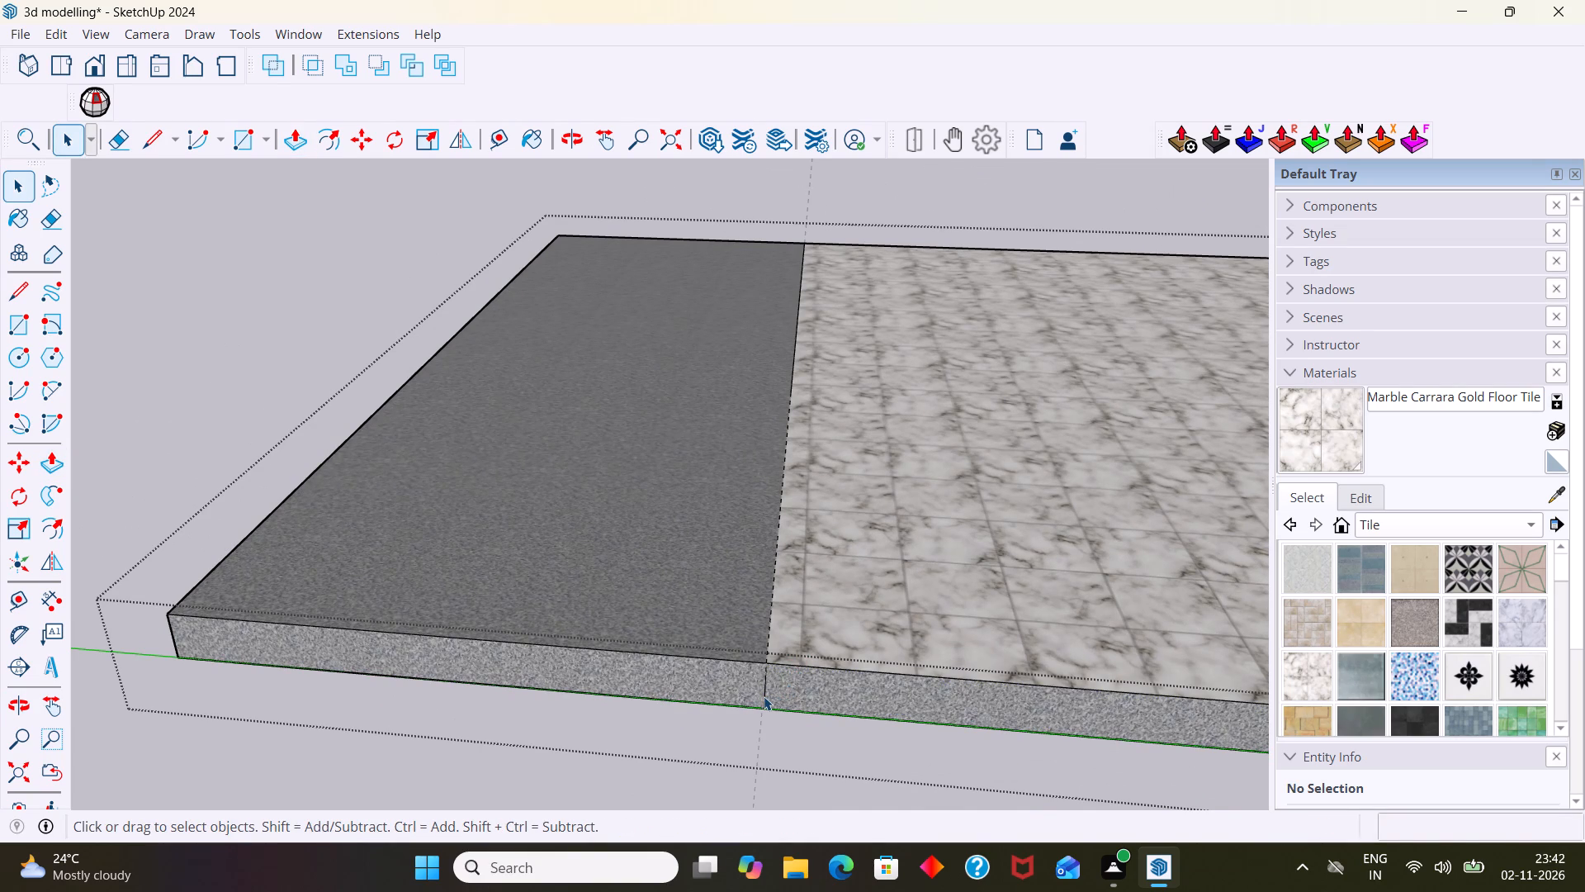
click(764, 696)
key(Delete)
Delete the leftover edge running across the underside of the floor slab.
scroll(763, 697, down, 5)
middle_drag(776, 675, 1556, 381)
scroll(1584, 374, down, 7)
middle_drag(562, 572, 562, 567)
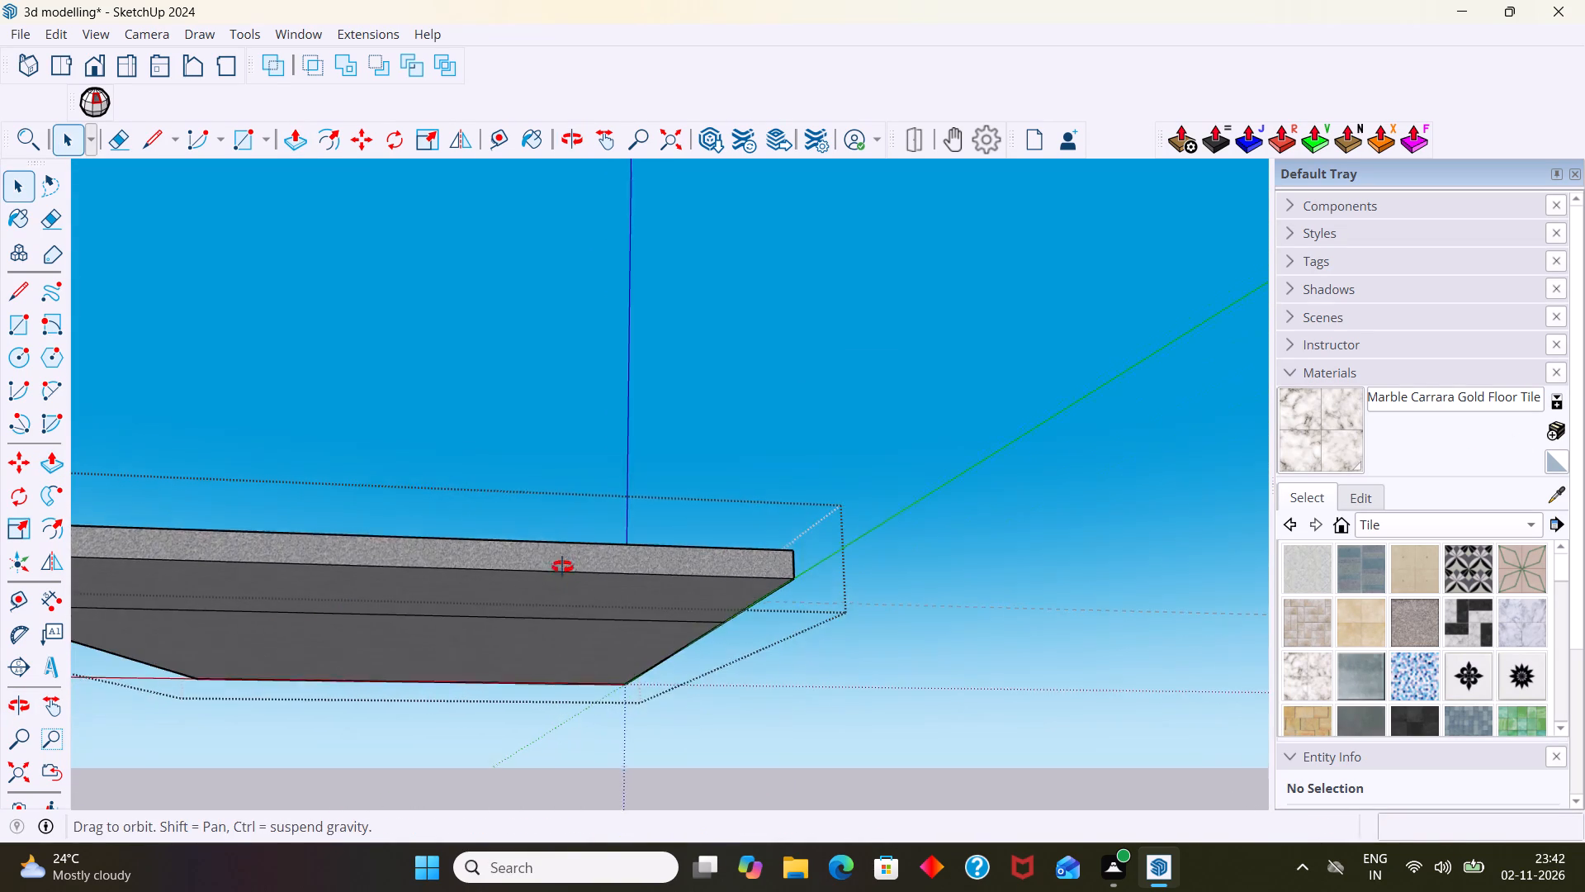
middle_drag(562, 567, 588, 395)
scroll(581, 692, up, 3)
click(596, 726)
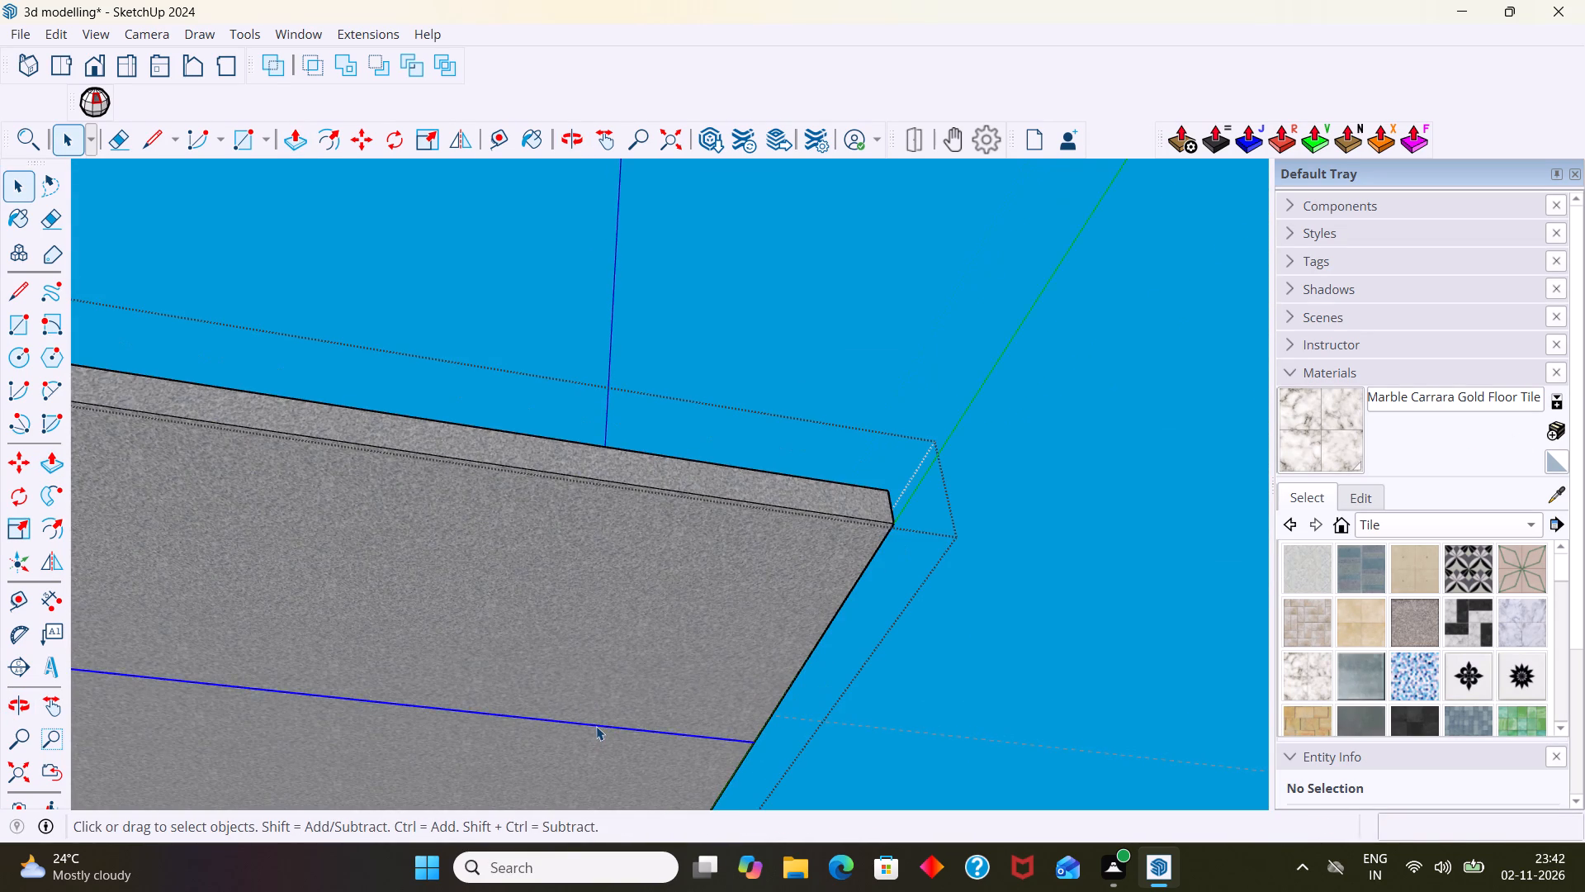
key(Delete)
Delete the leftover vertical edge on the slab's opposite long side face.
scroll(545, 673, down, 9)
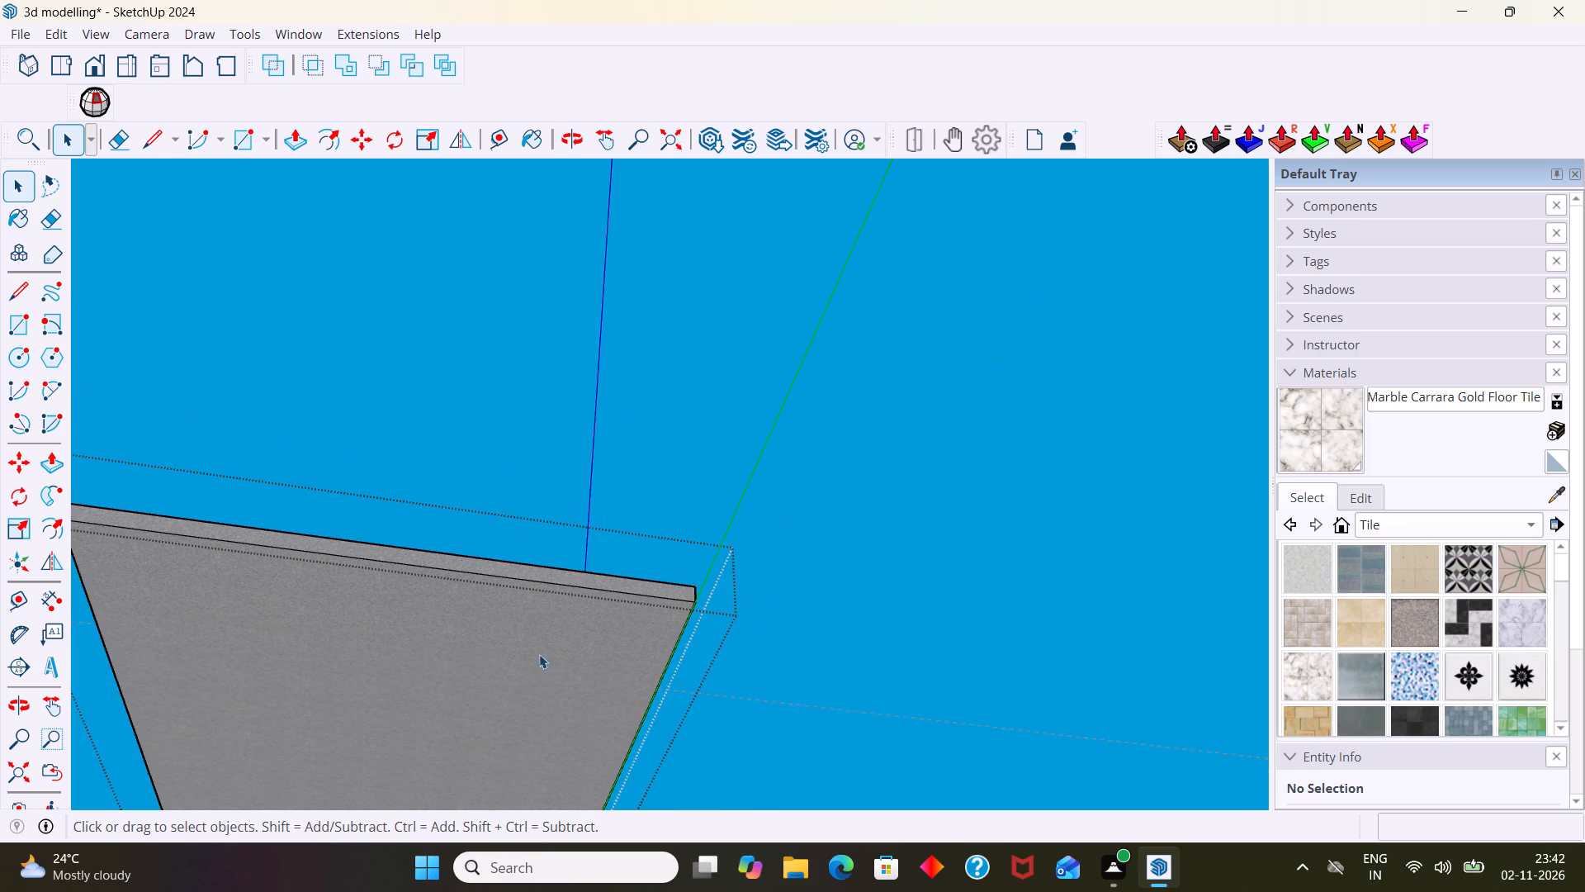
scroll(539, 654, down, 2)
middle_drag(494, 683, 1074, 774)
scroll(279, 368, up, 1)
scroll(227, 238, up, 2)
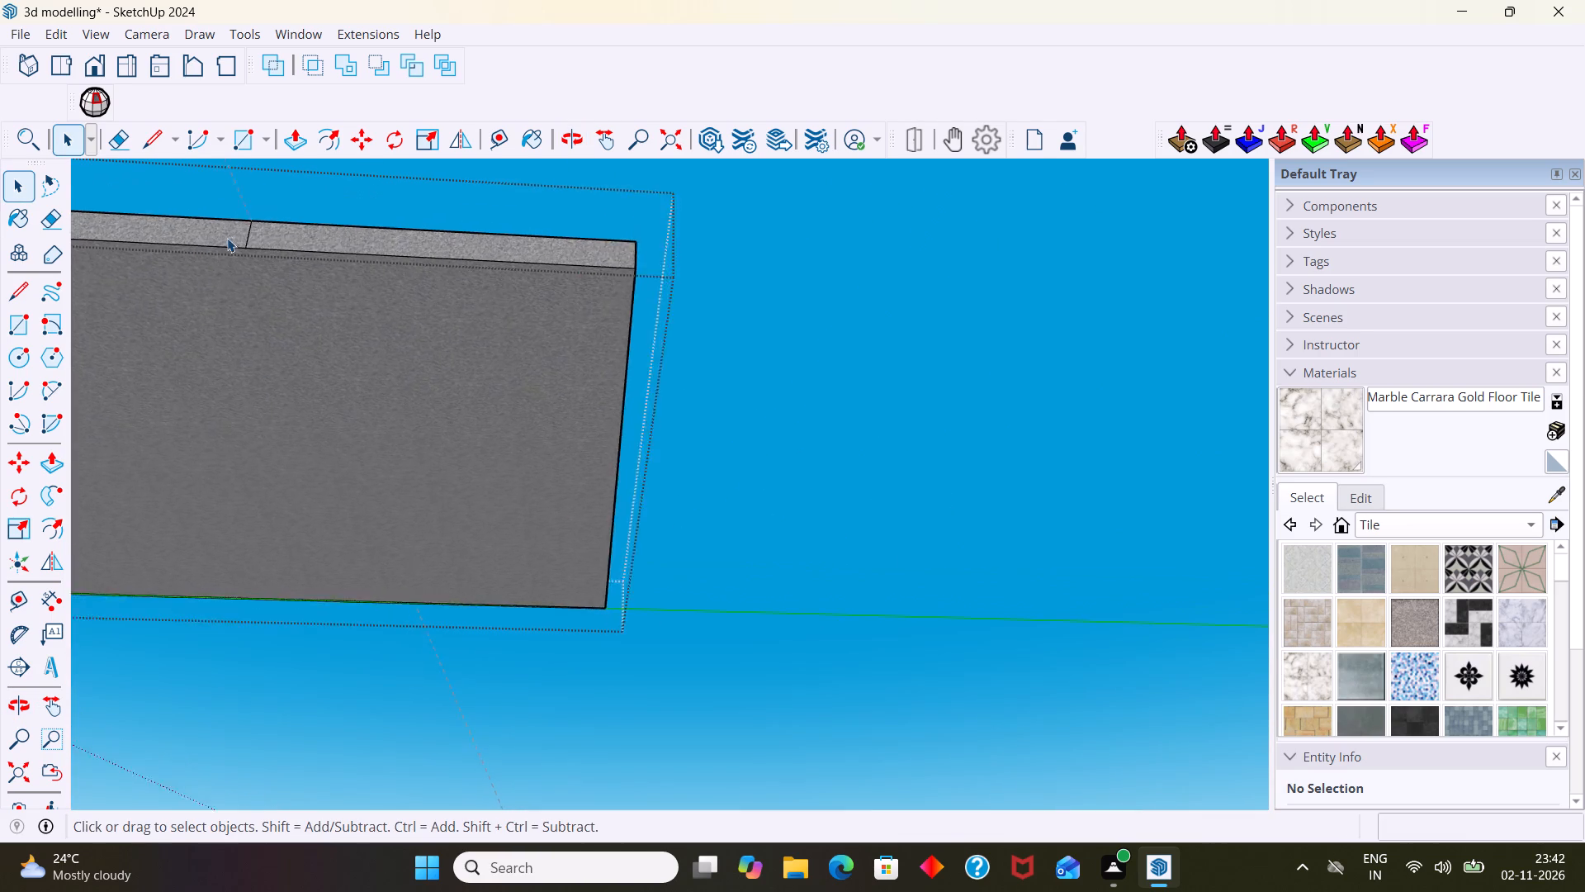
scroll(227, 238, up, 4)
click(253, 232)
key(Delete)
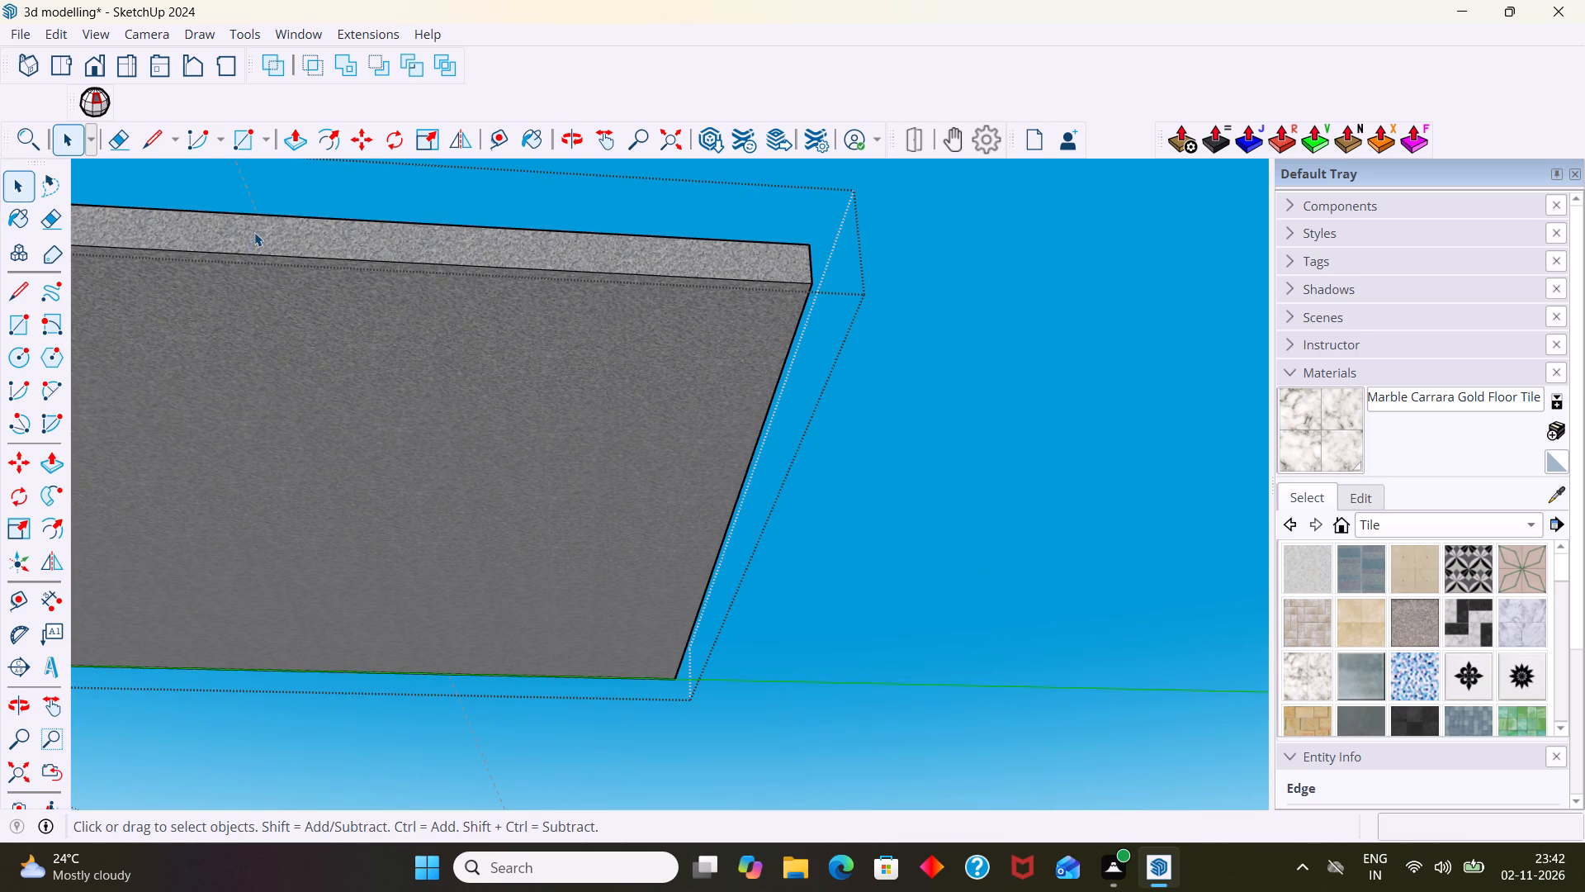
Close the floor group and delete the guide line along the split between marble and grey strip.
scroll(286, 232, down, 13)
middle_drag(357, 273, 377, 690)
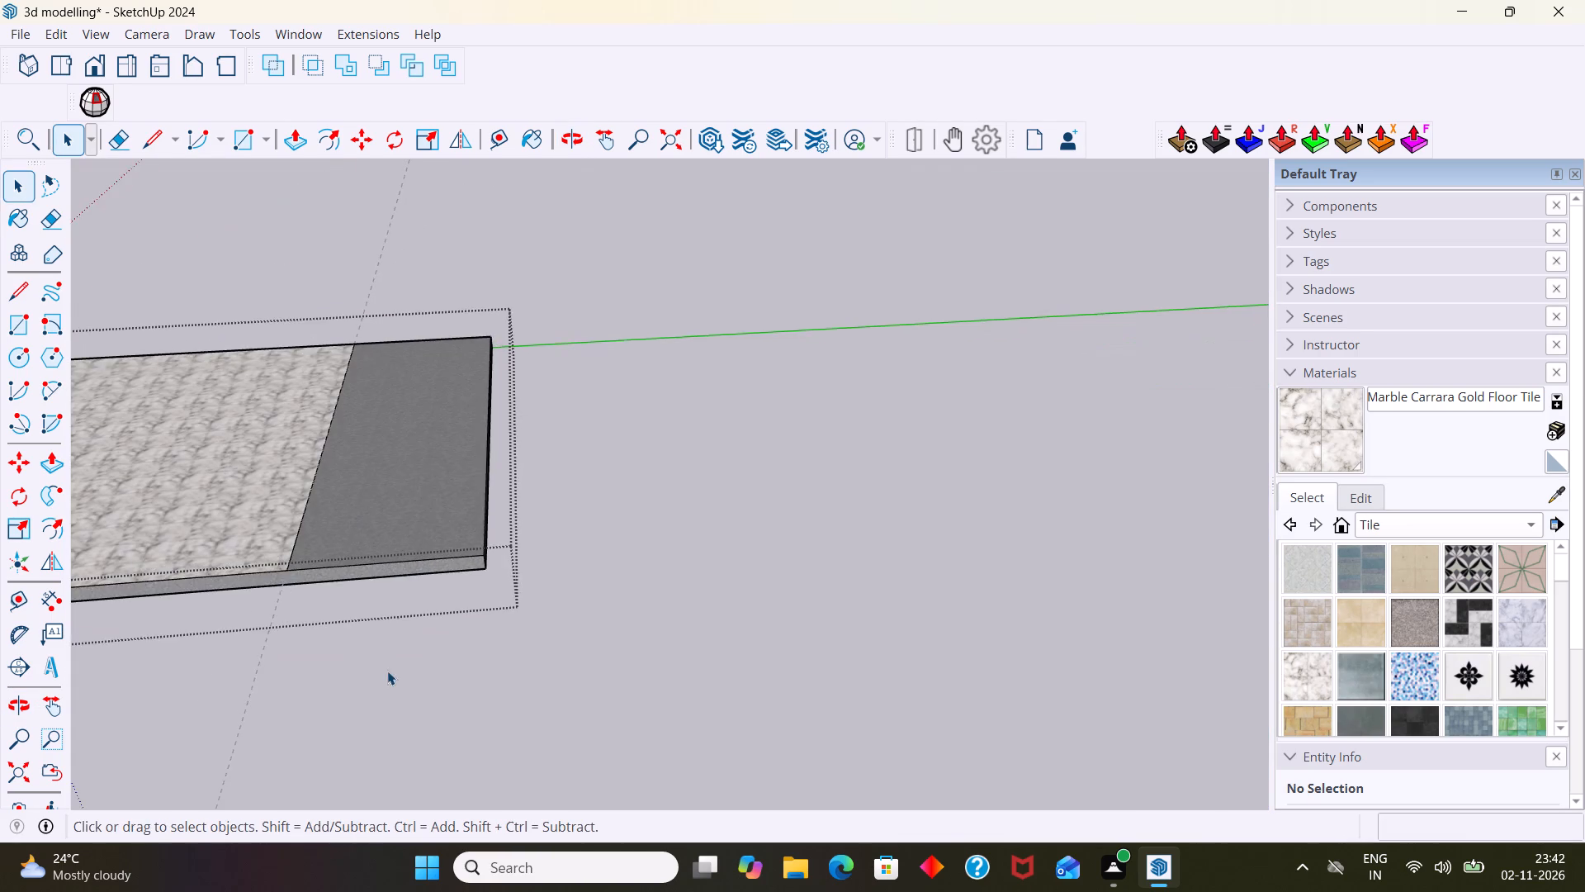
scroll(387, 664, down, 2)
click(606, 515)
middle_drag(627, 557, 333, 719)
scroll(439, 567, down, 5)
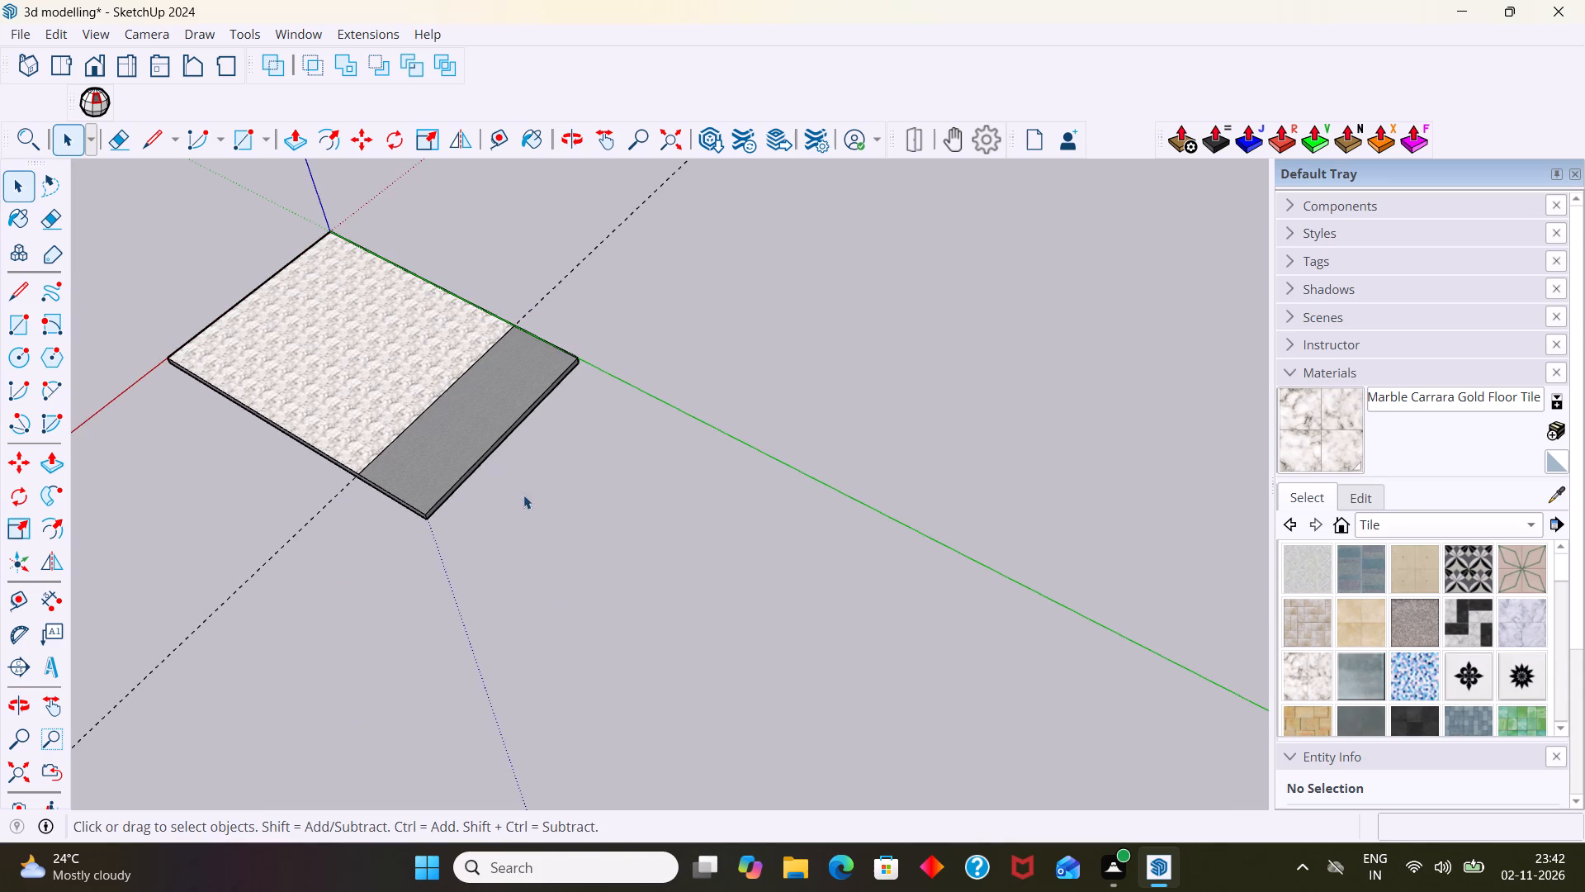
drag(594, 256, 577, 233)
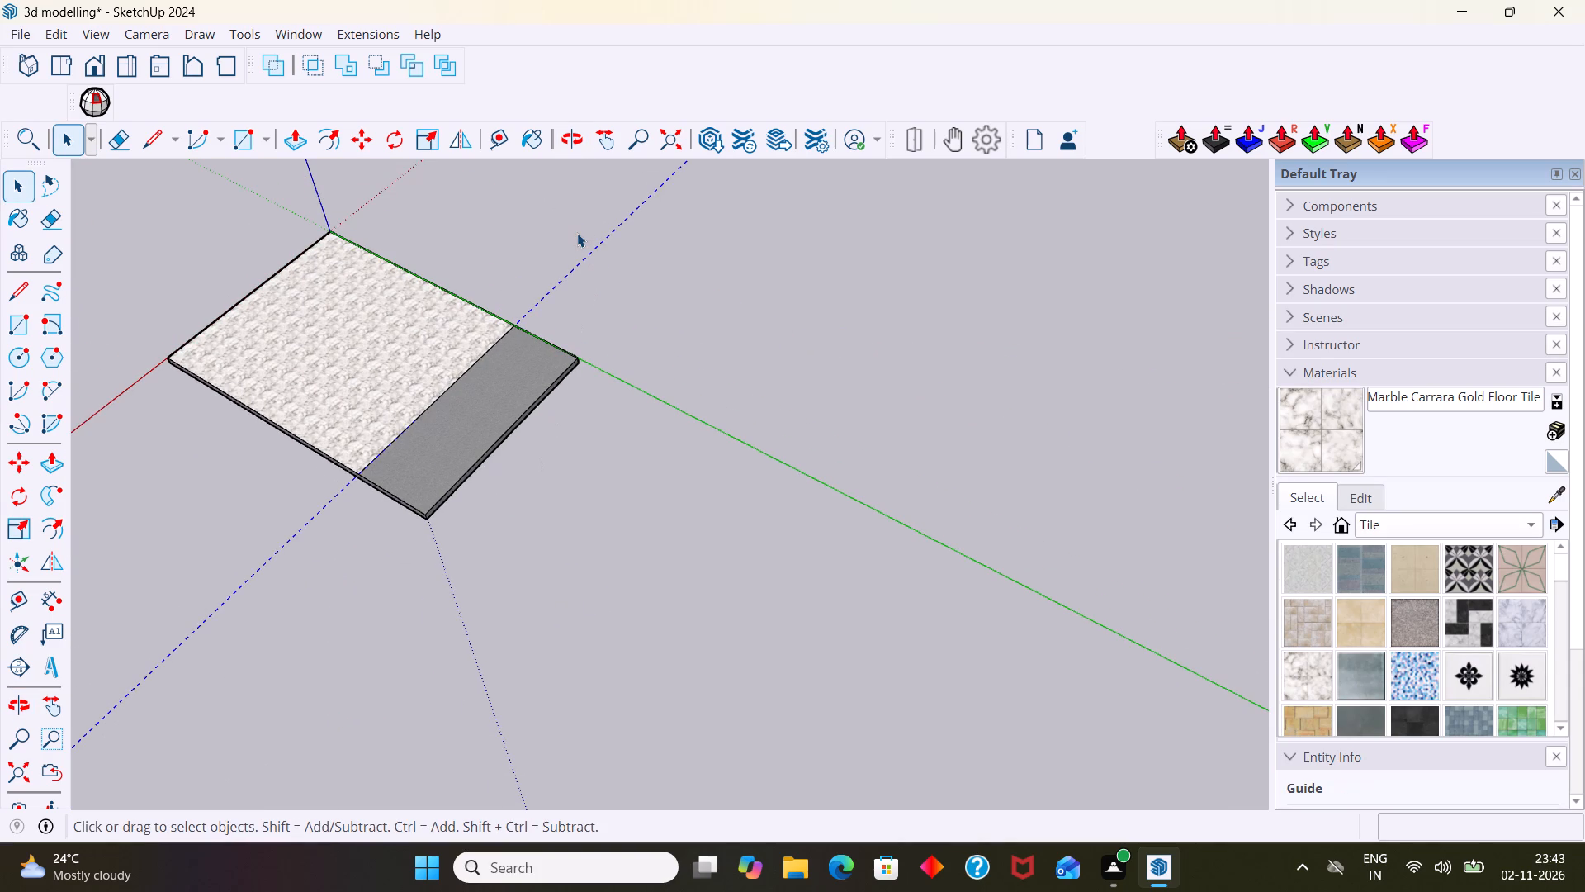
key(Delete)
Bring the rest of the house back into view around the floor group.
scroll(546, 216, down, 5)
click(429, 311)
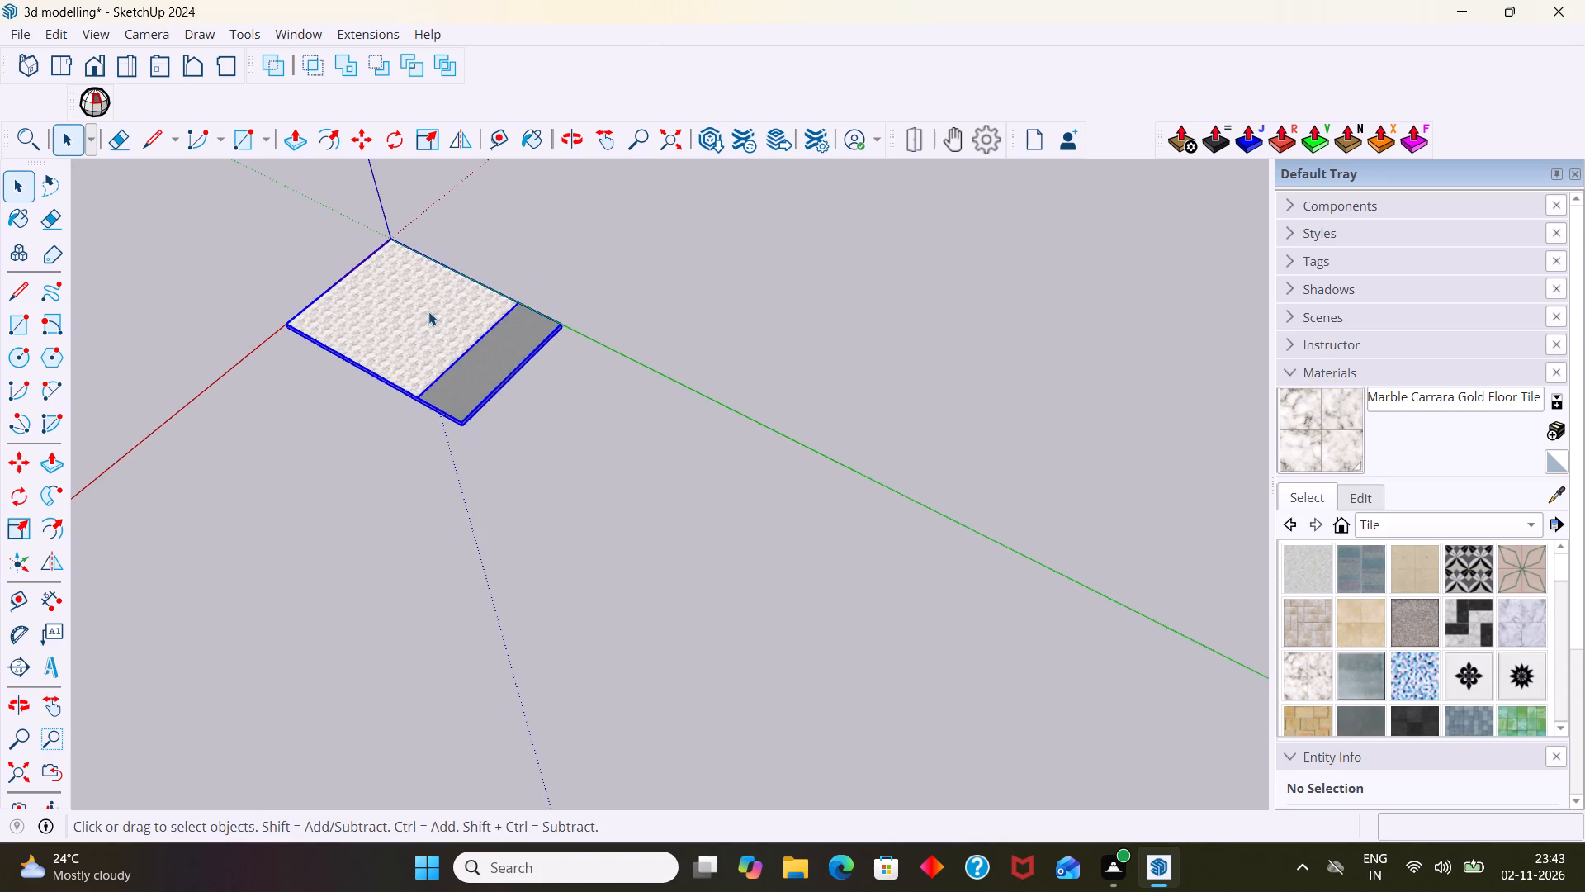
right_click(428, 311)
click(531, 591)
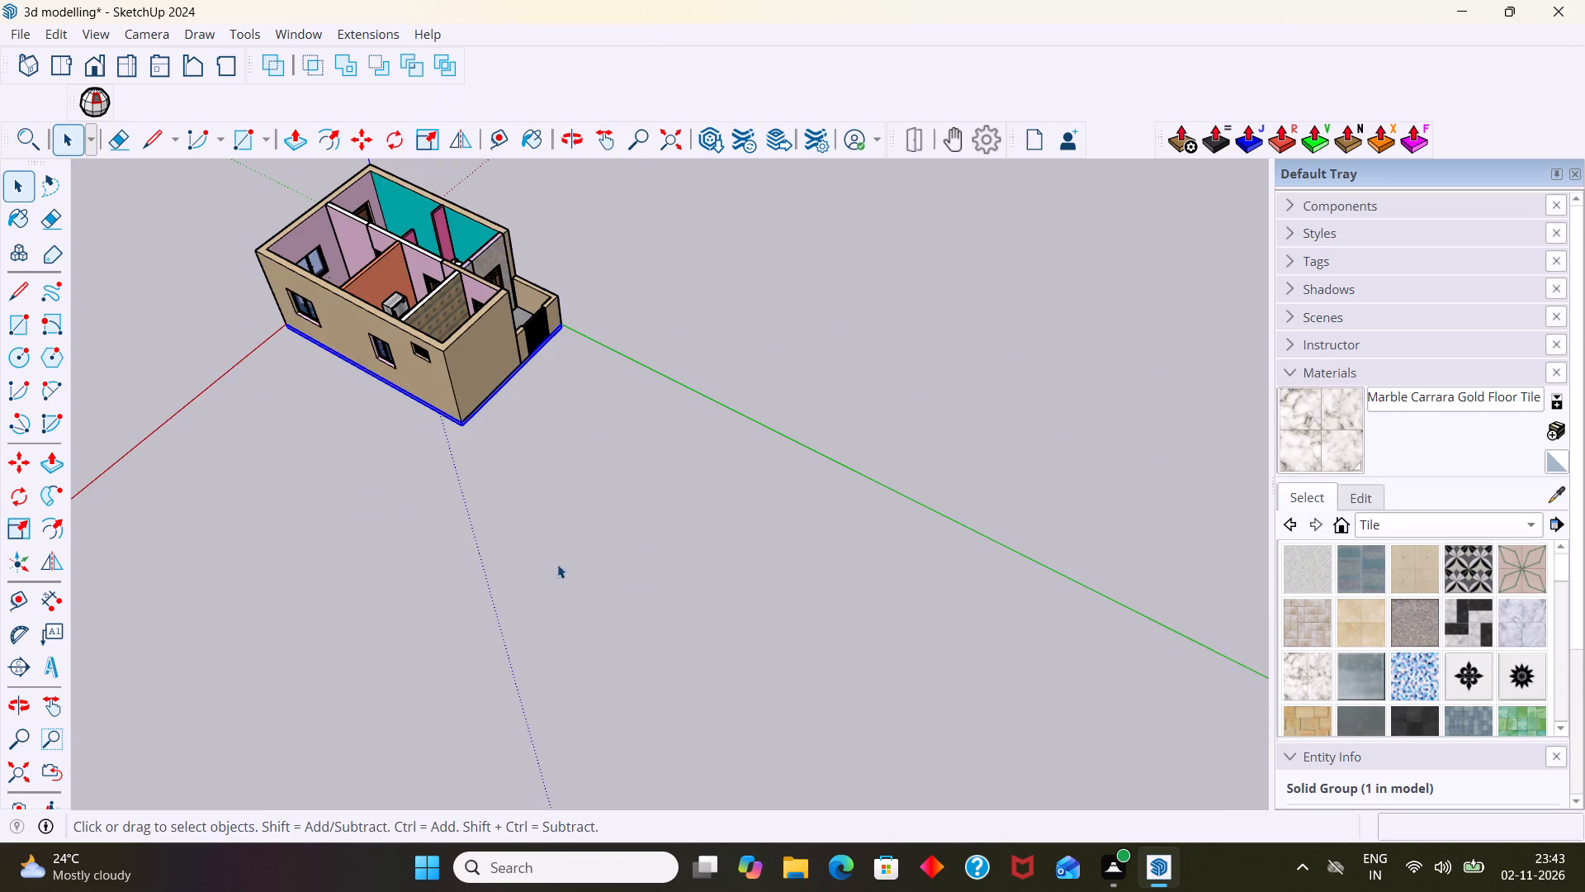
Examine where the grey and marble floors meet at the porch, toilet and dining area walls.
middle_drag(615, 463, 281, 610)
shift+middle_drag(668, 358, 594, 662)
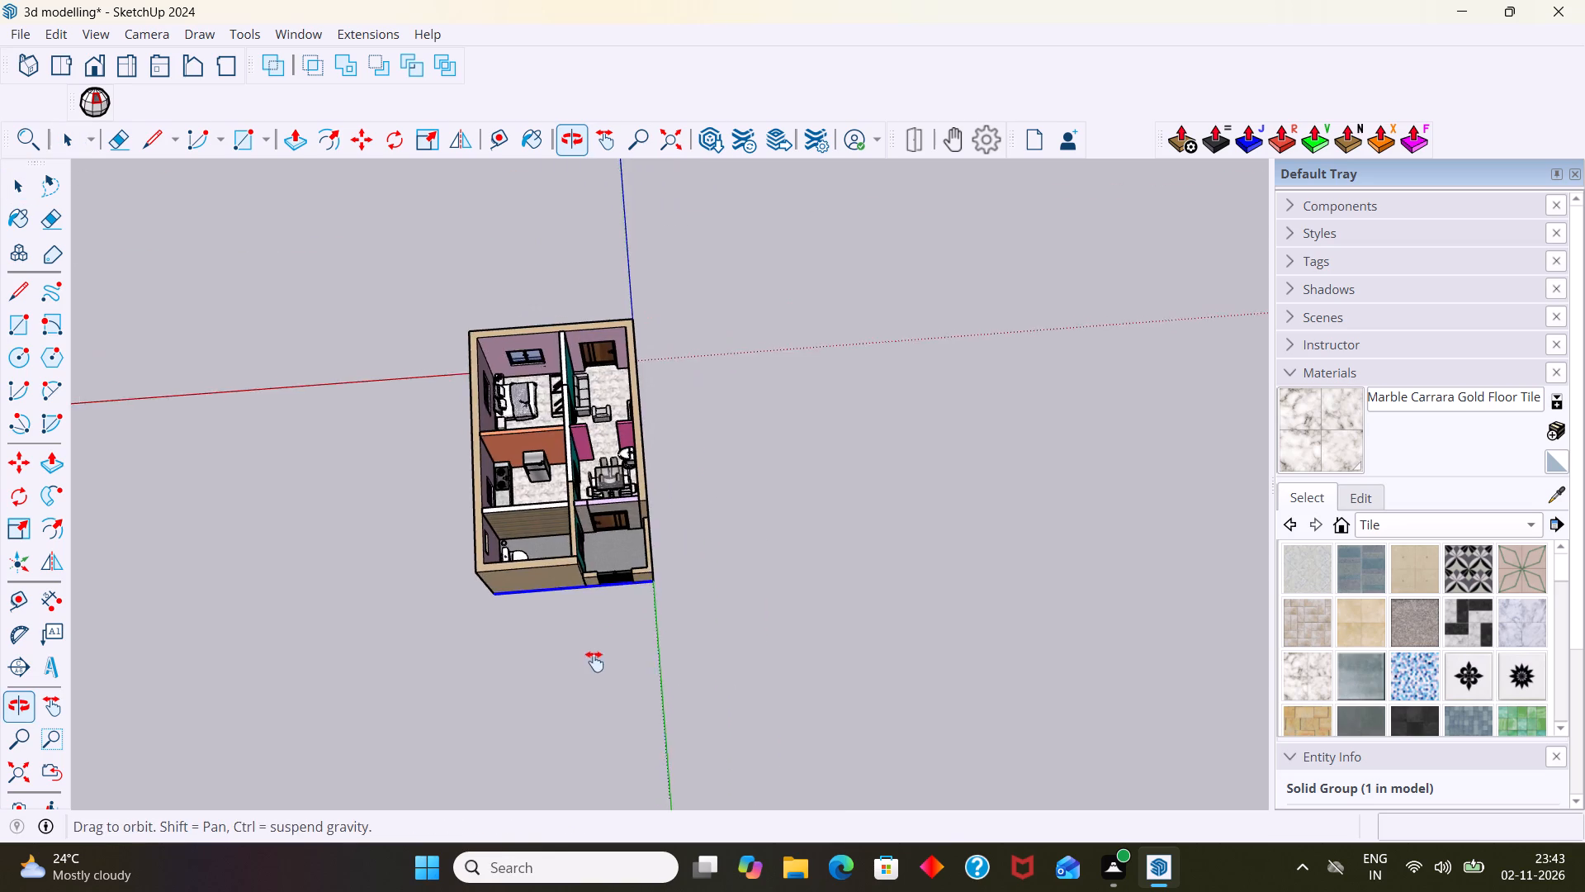
shift+middle_drag(594, 662, 593, 663)
scroll(717, 577, up, 2)
click(732, 561)
middle_drag(704, 543, 487, 519)
scroll(539, 436, up, 8)
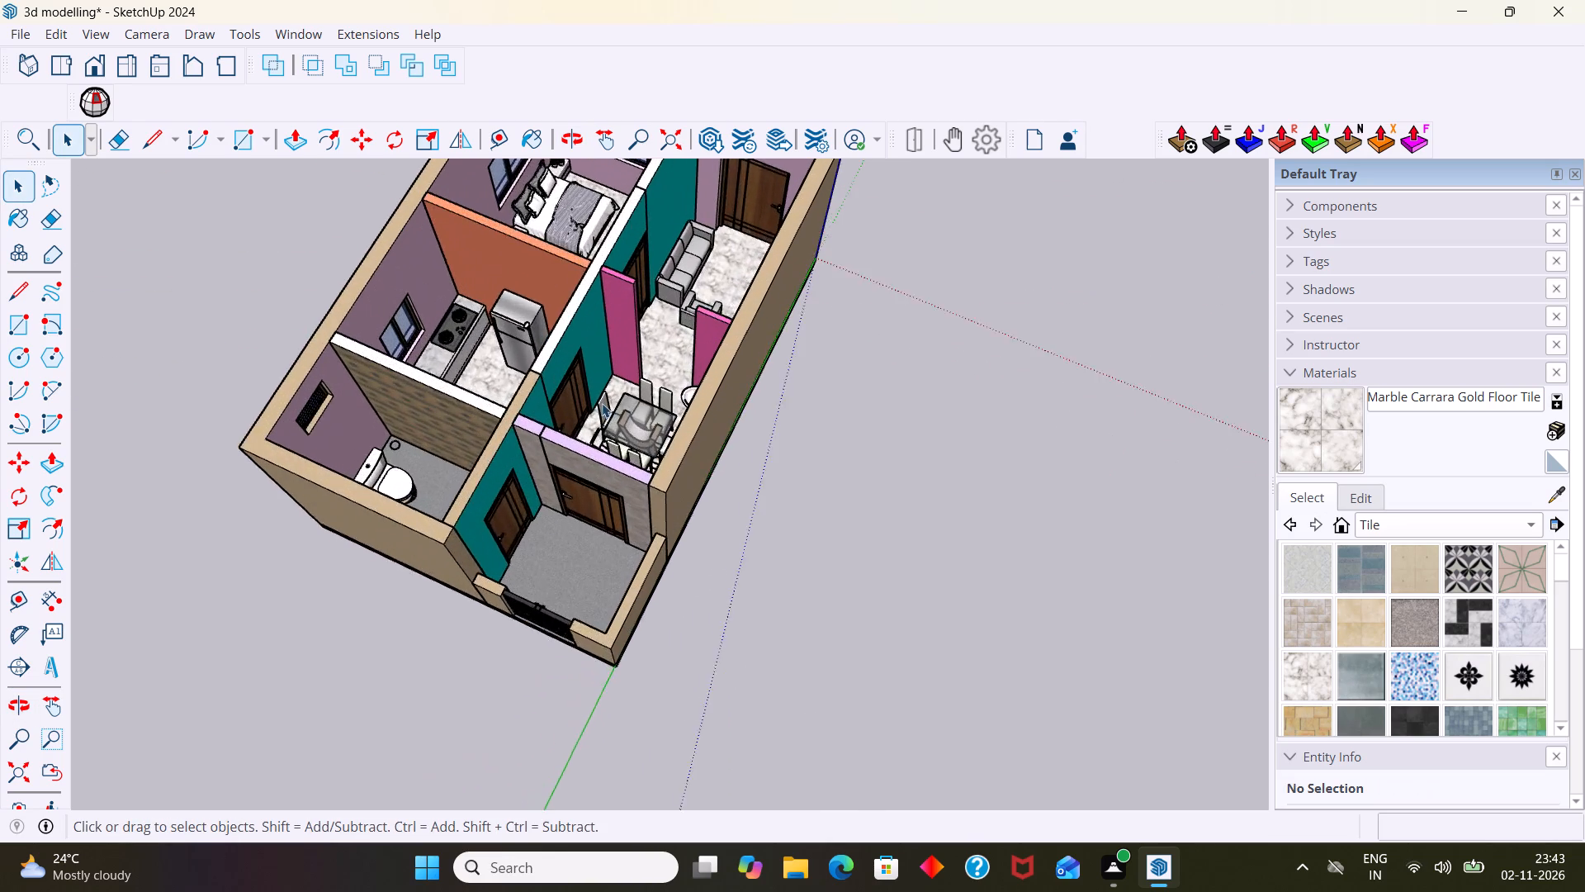
scroll(602, 403, up, 4)
middle_drag(605, 410, 542, 335)
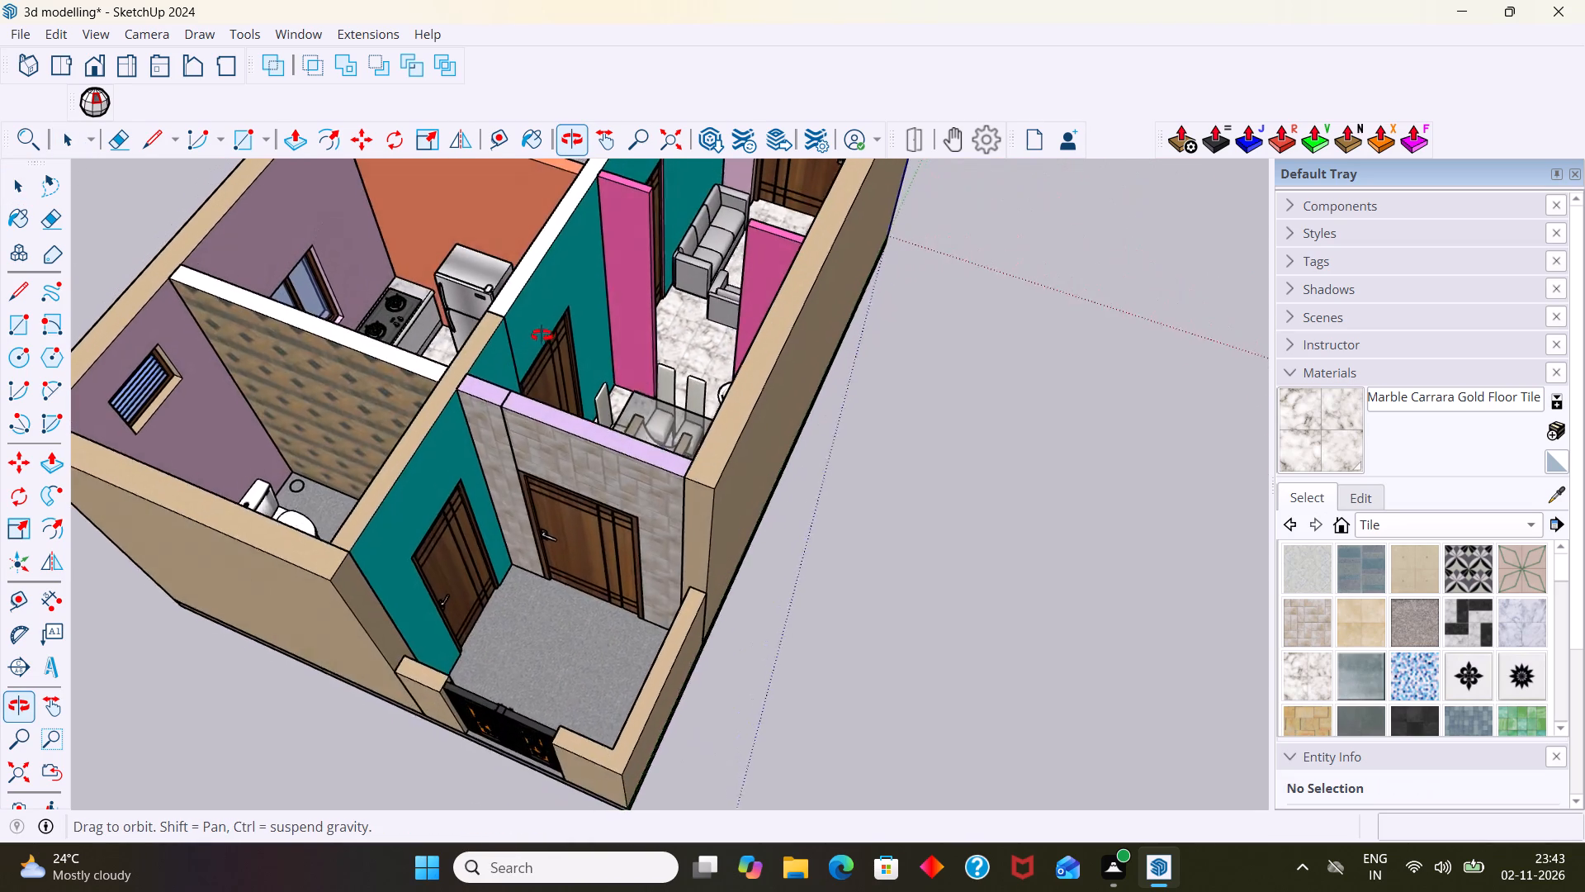
middle_drag(542, 335, 416, 392)
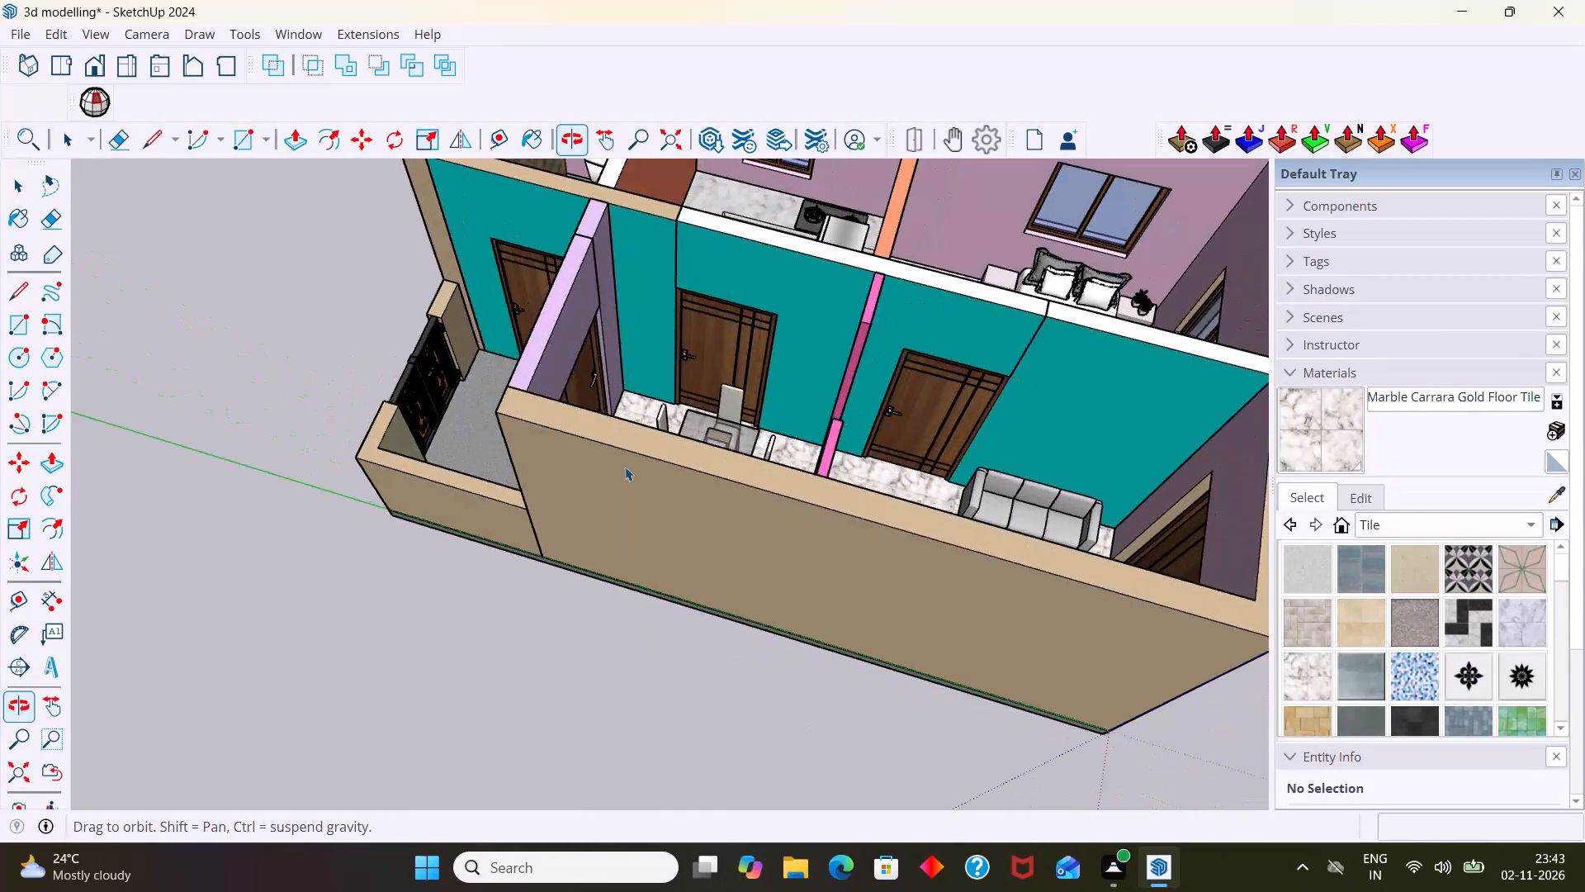
scroll(642, 465, up, 3)
middle_drag(632, 482, 1157, 444)
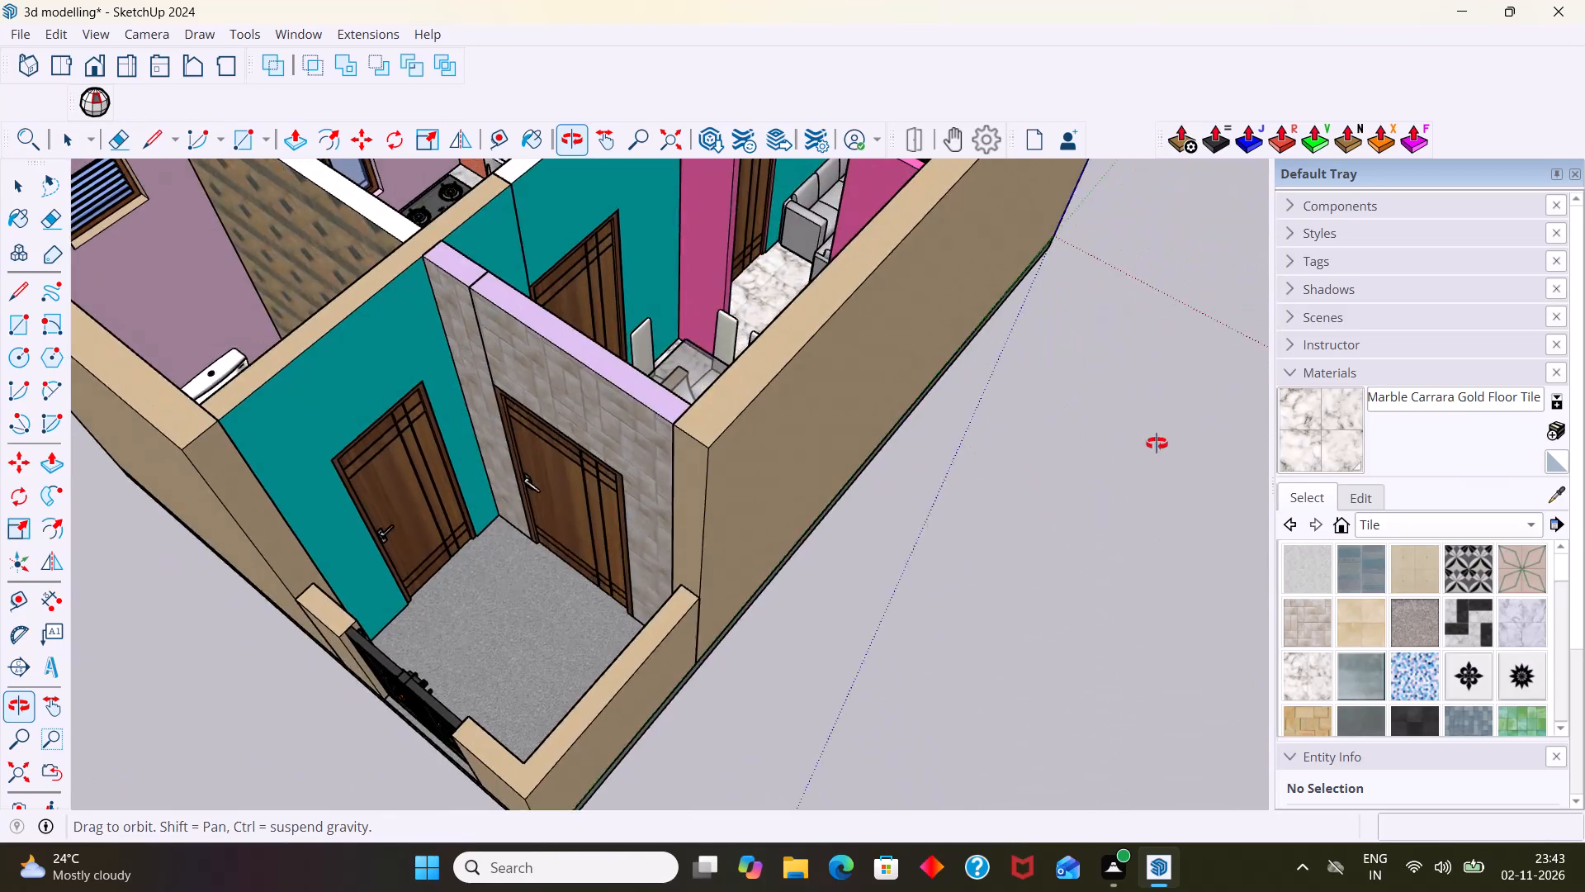
middle_drag(1157, 444, 1081, 470)
Paint the porch and toilet floor face with Concrete Pavers Block Multi inside the floor group, and close the group.
scroll(332, 657, up, 2)
middle_drag(358, 558, 478, 811)
scroll(348, 636, up, 1)
middle_drag(334, 614, 367, 477)
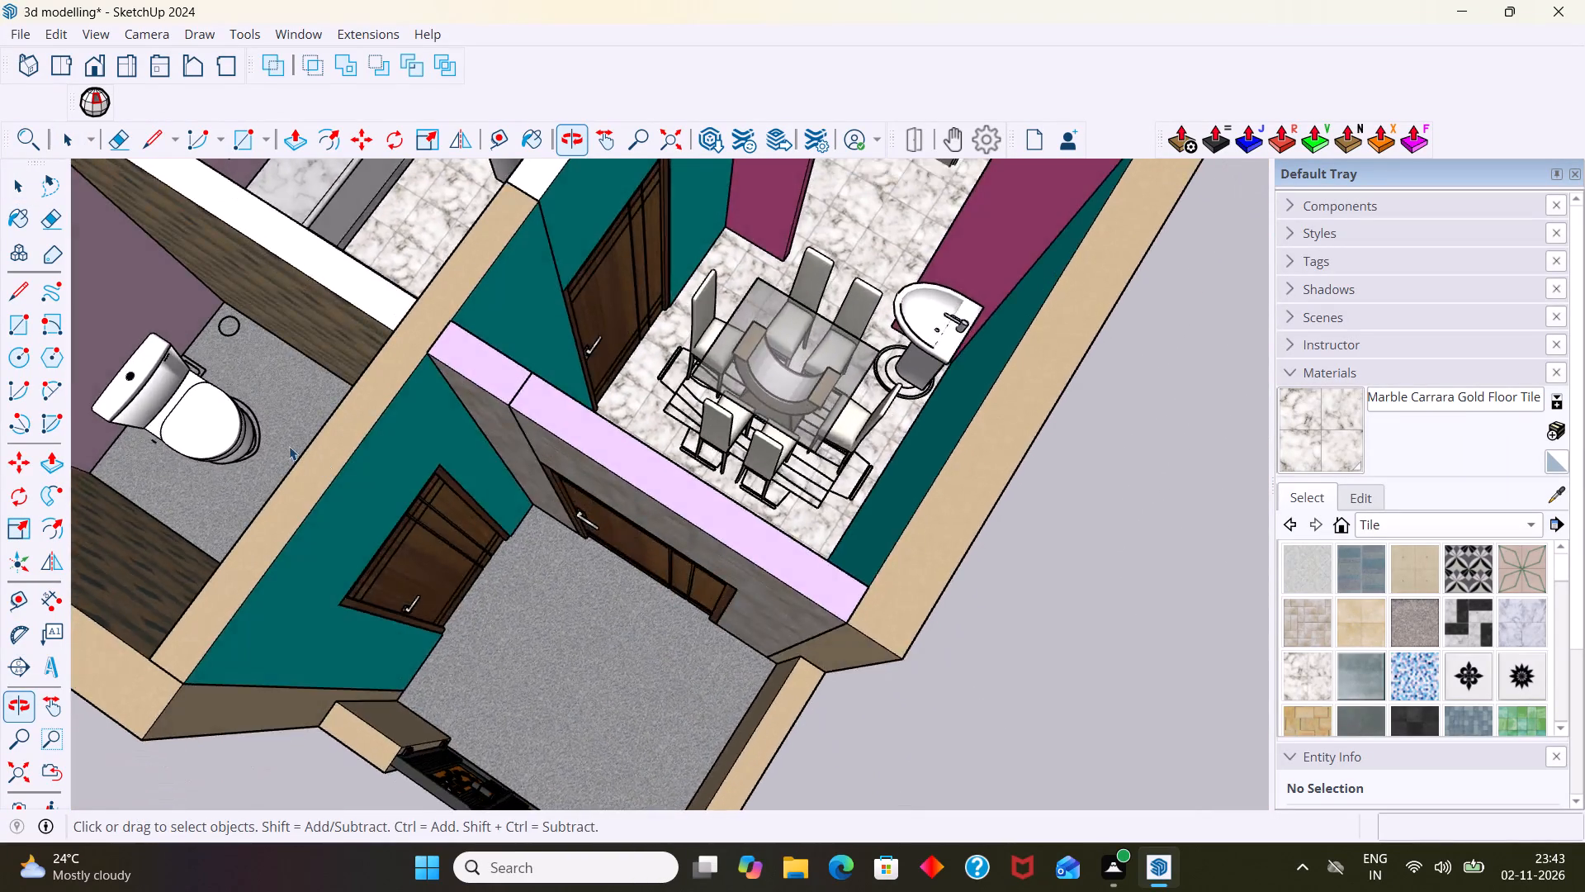
scroll(289, 446, up, 9)
double_click(281, 442)
scroll(285, 456, up, 2)
click(296, 479)
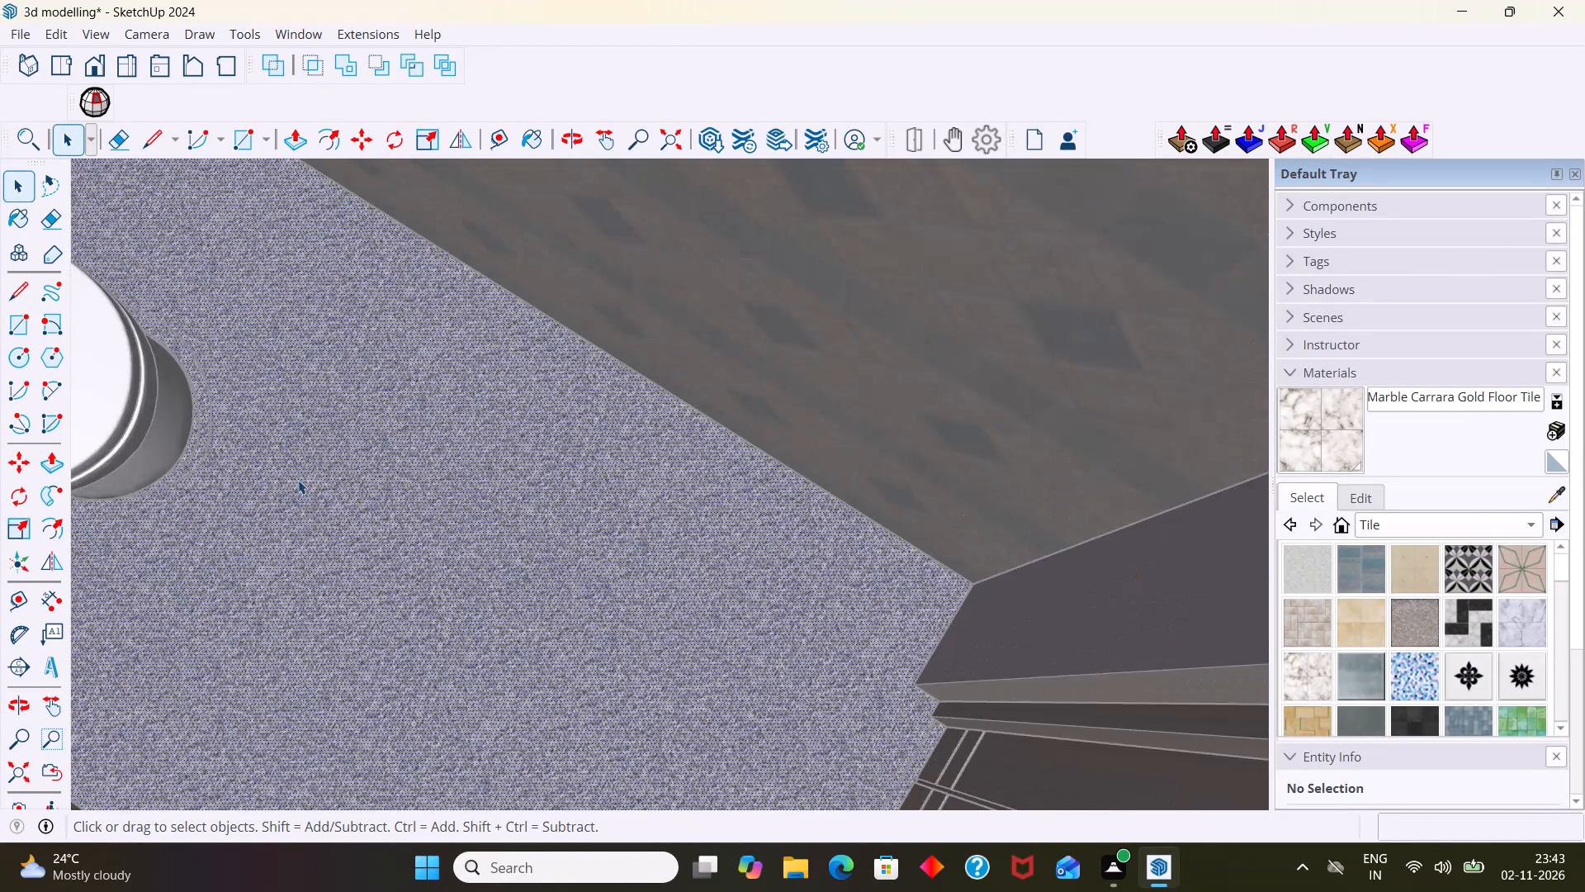
scroll(300, 507, down, 8)
middle_drag(342, 505, 323, 528)
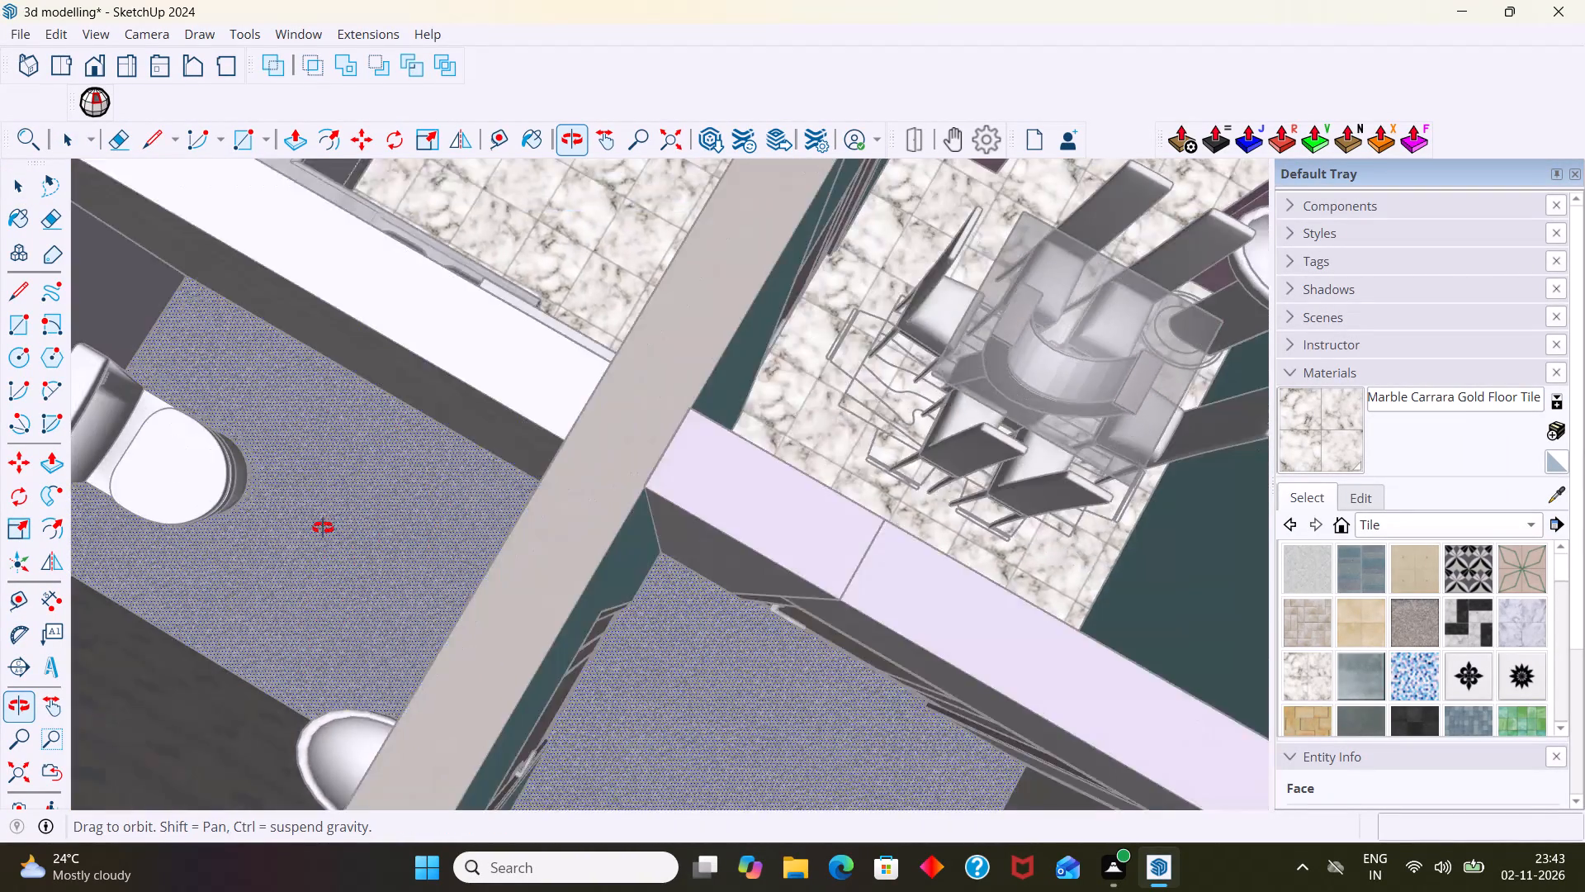
middle_drag(323, 528, 323, 504)
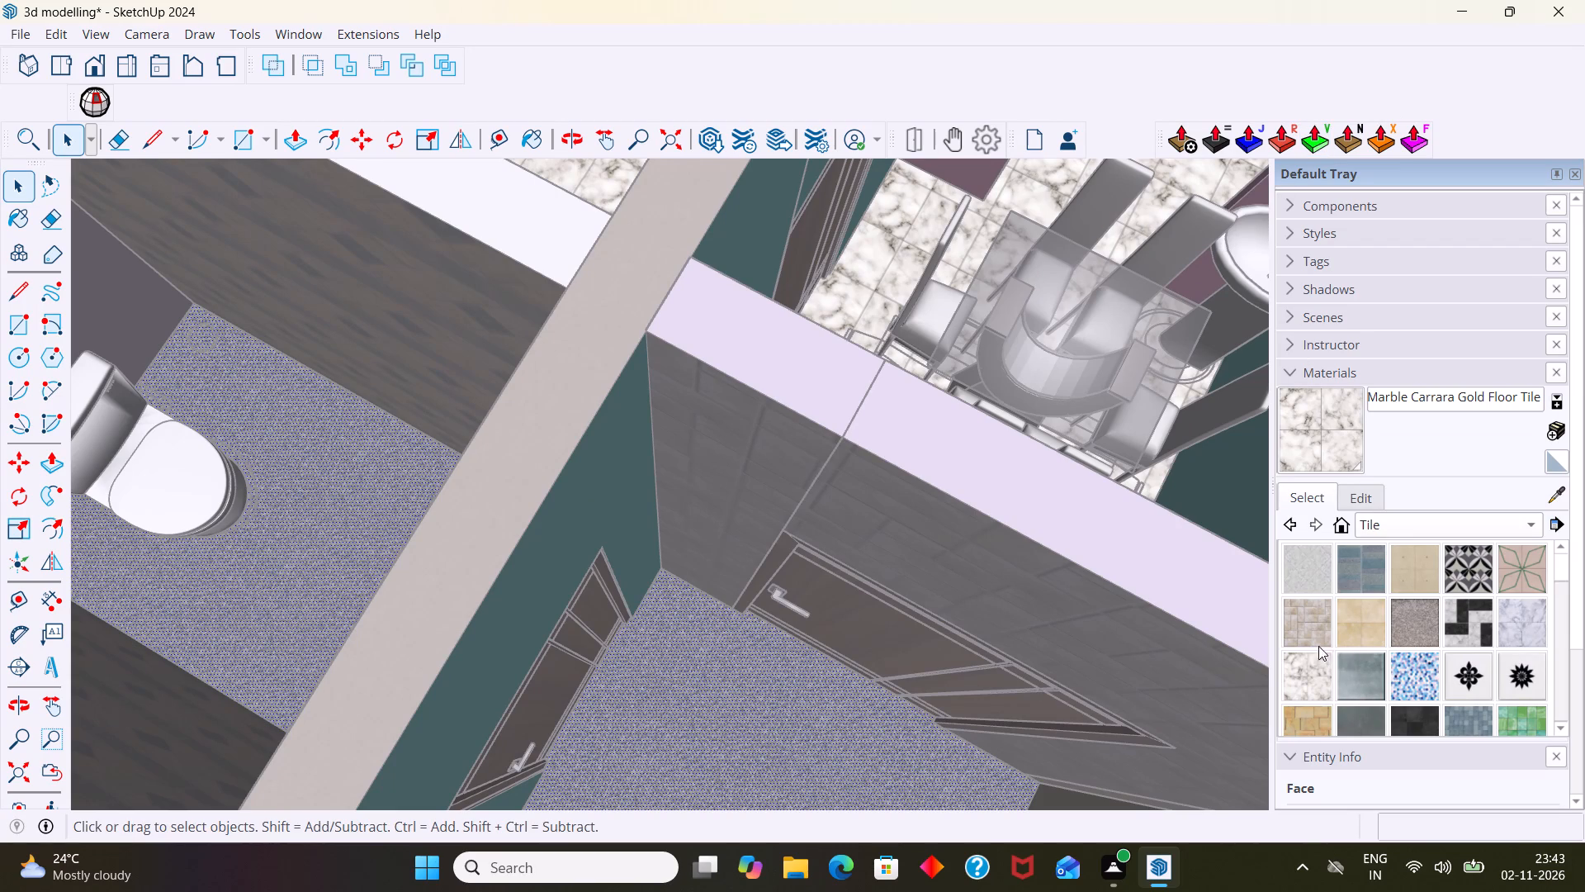
click(1351, 576)
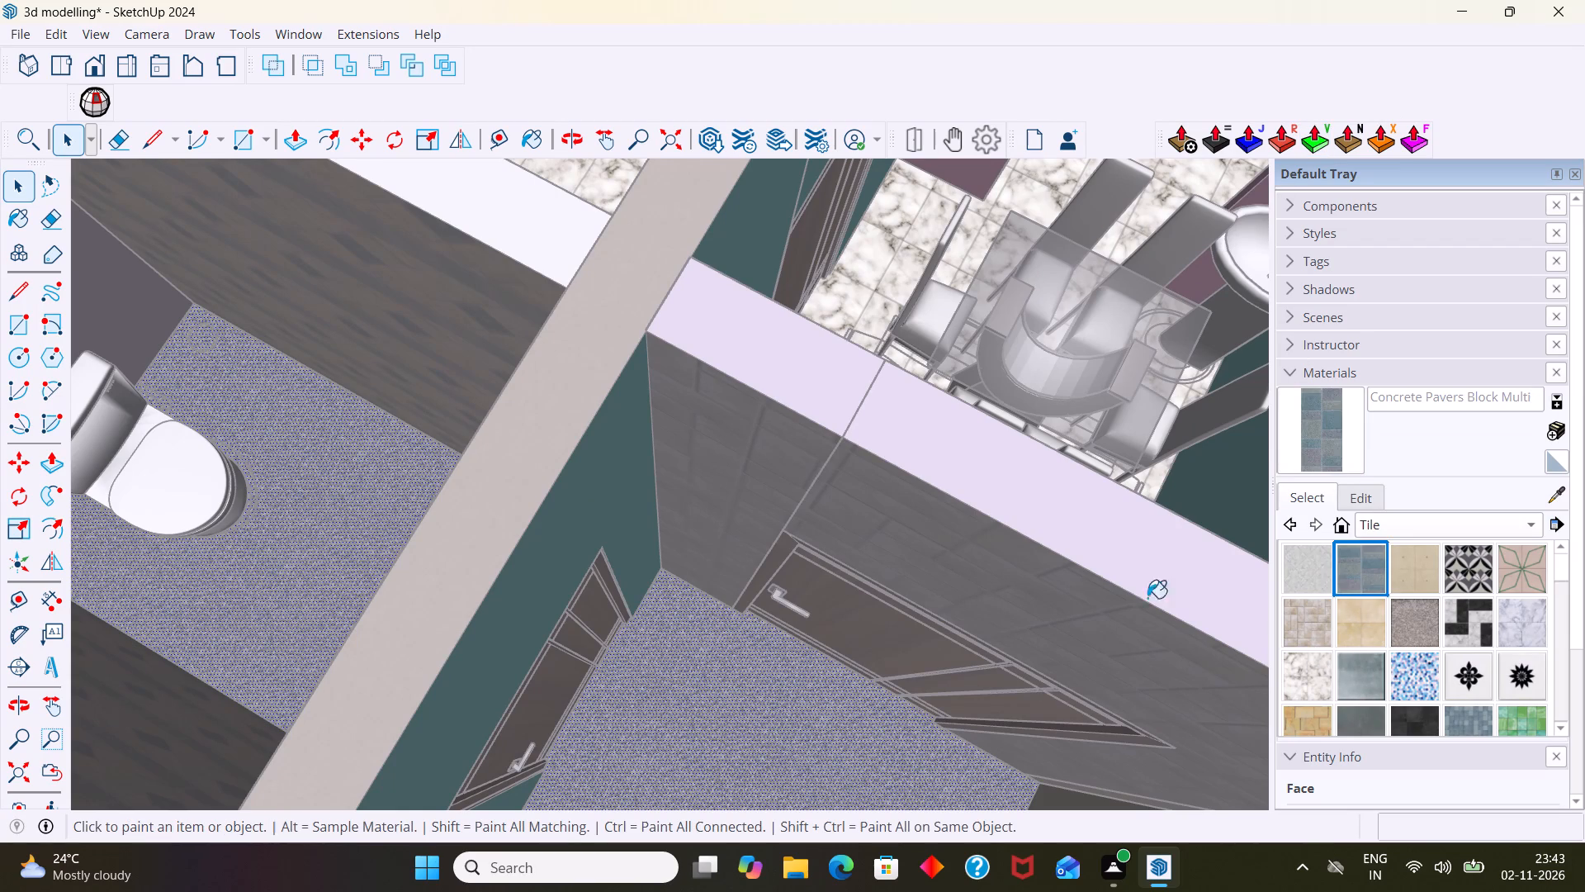
click(320, 539)
scroll(320, 539, up, 1)
scroll(322, 544, down, 4)
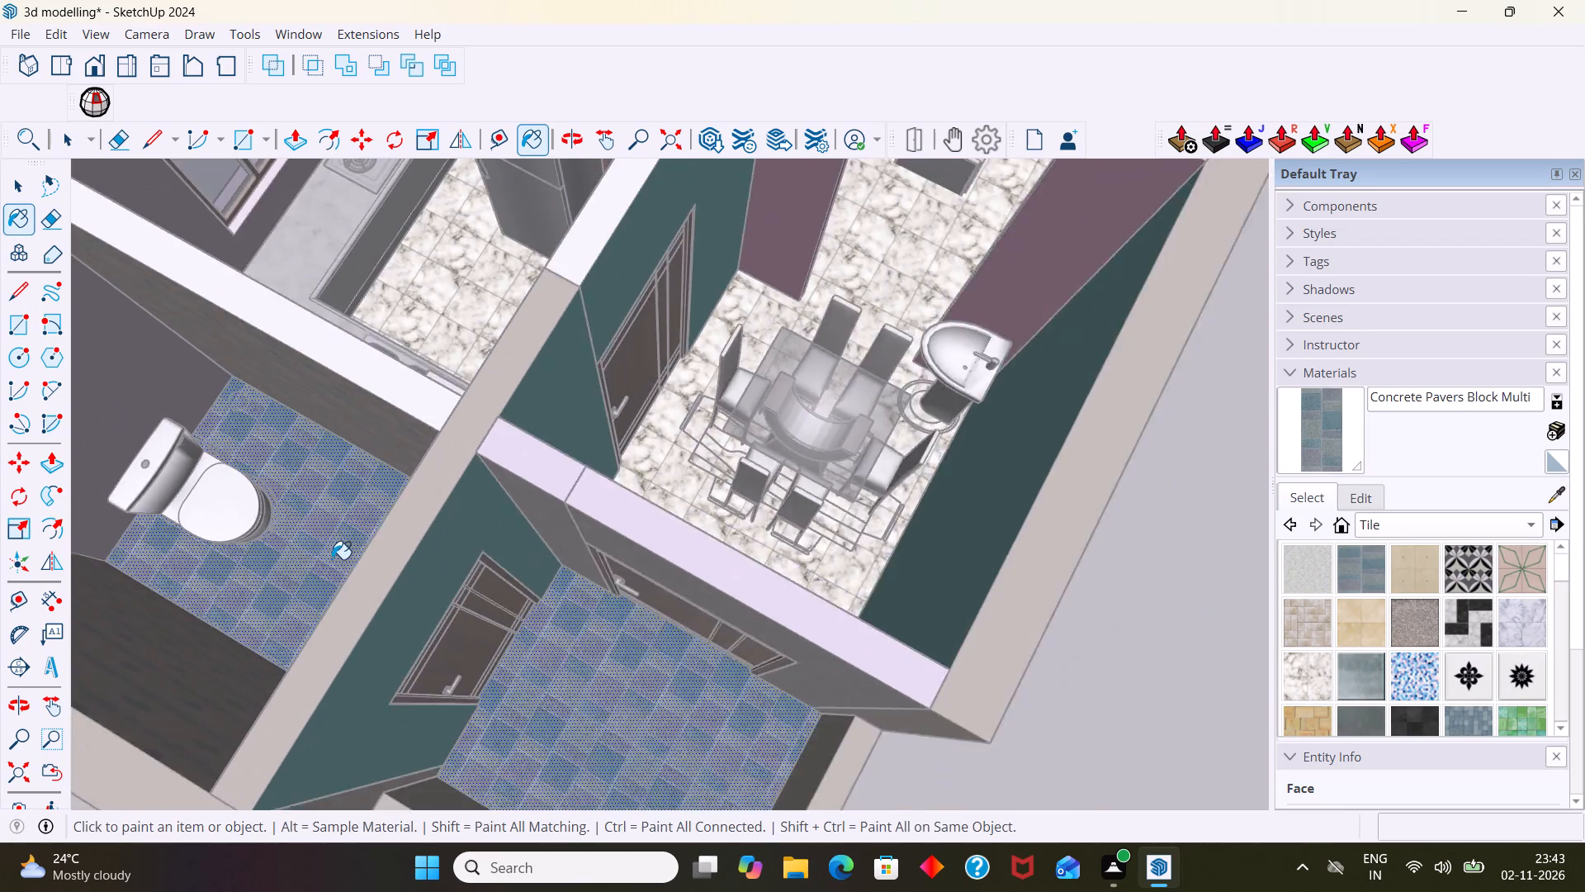
scroll(332, 559, down, 8)
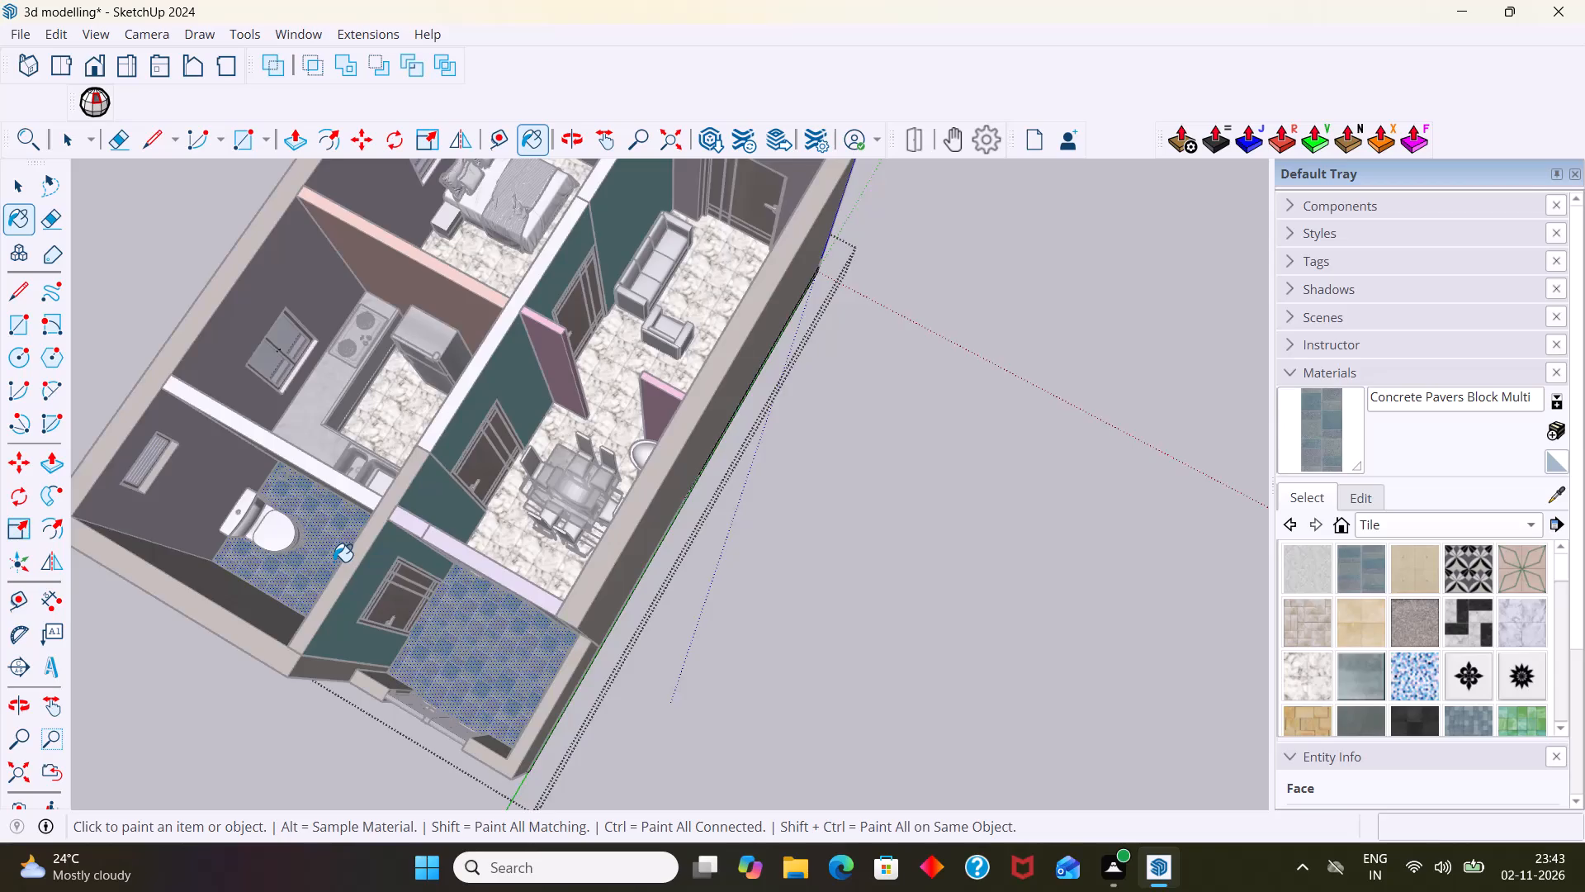
scroll(334, 562, down, 3)
scroll(334, 562, up, 5)
middle_drag(343, 572, 438, 505)
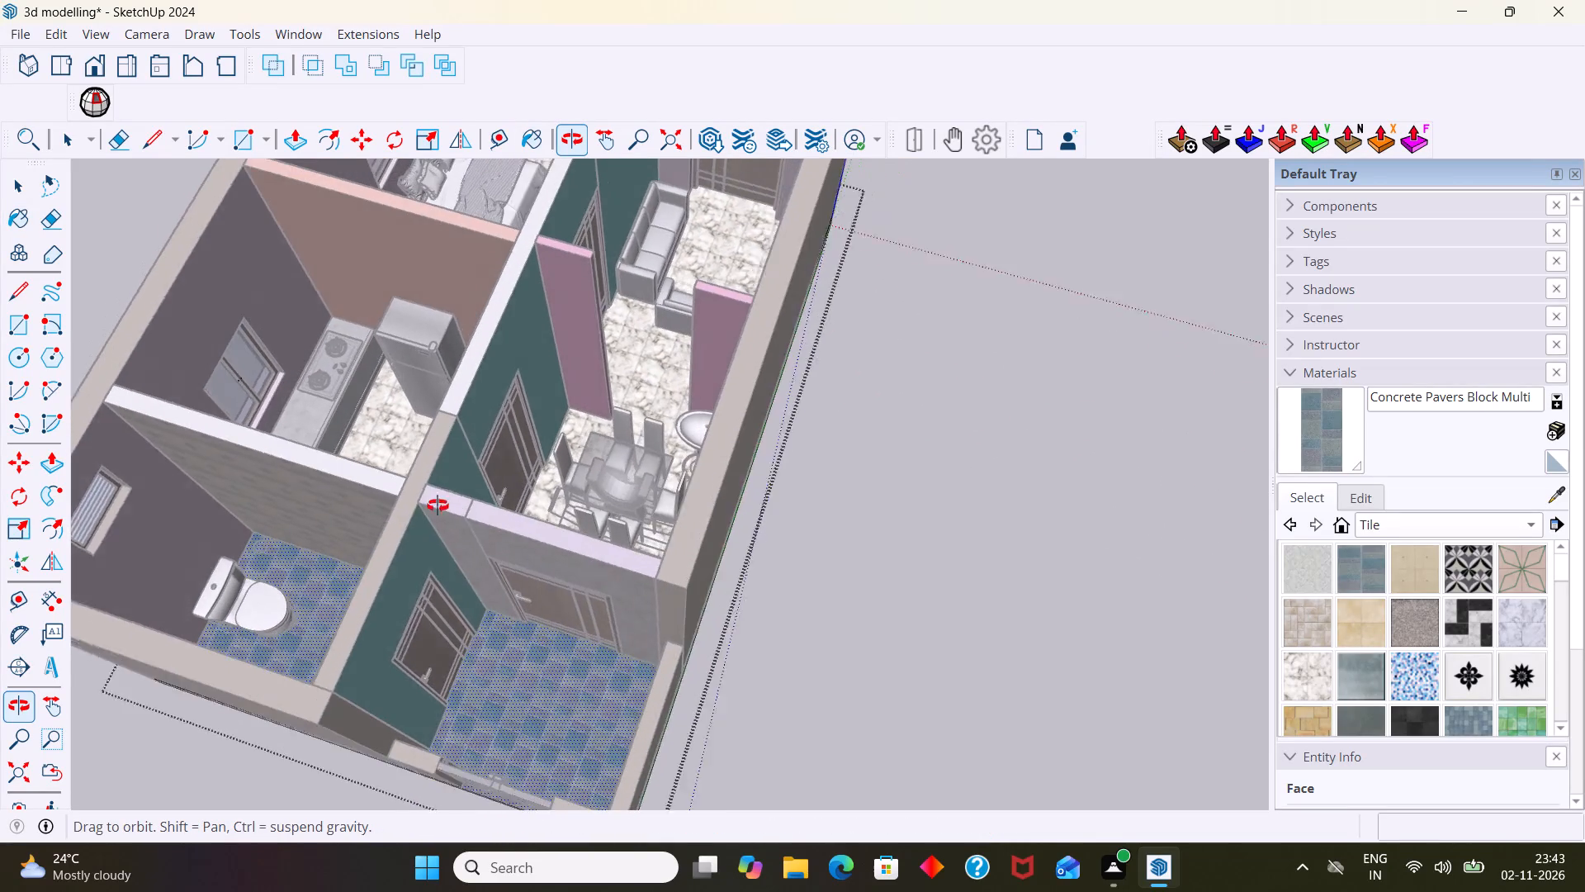
middle_drag(438, 505, 210, 576)
key(space)
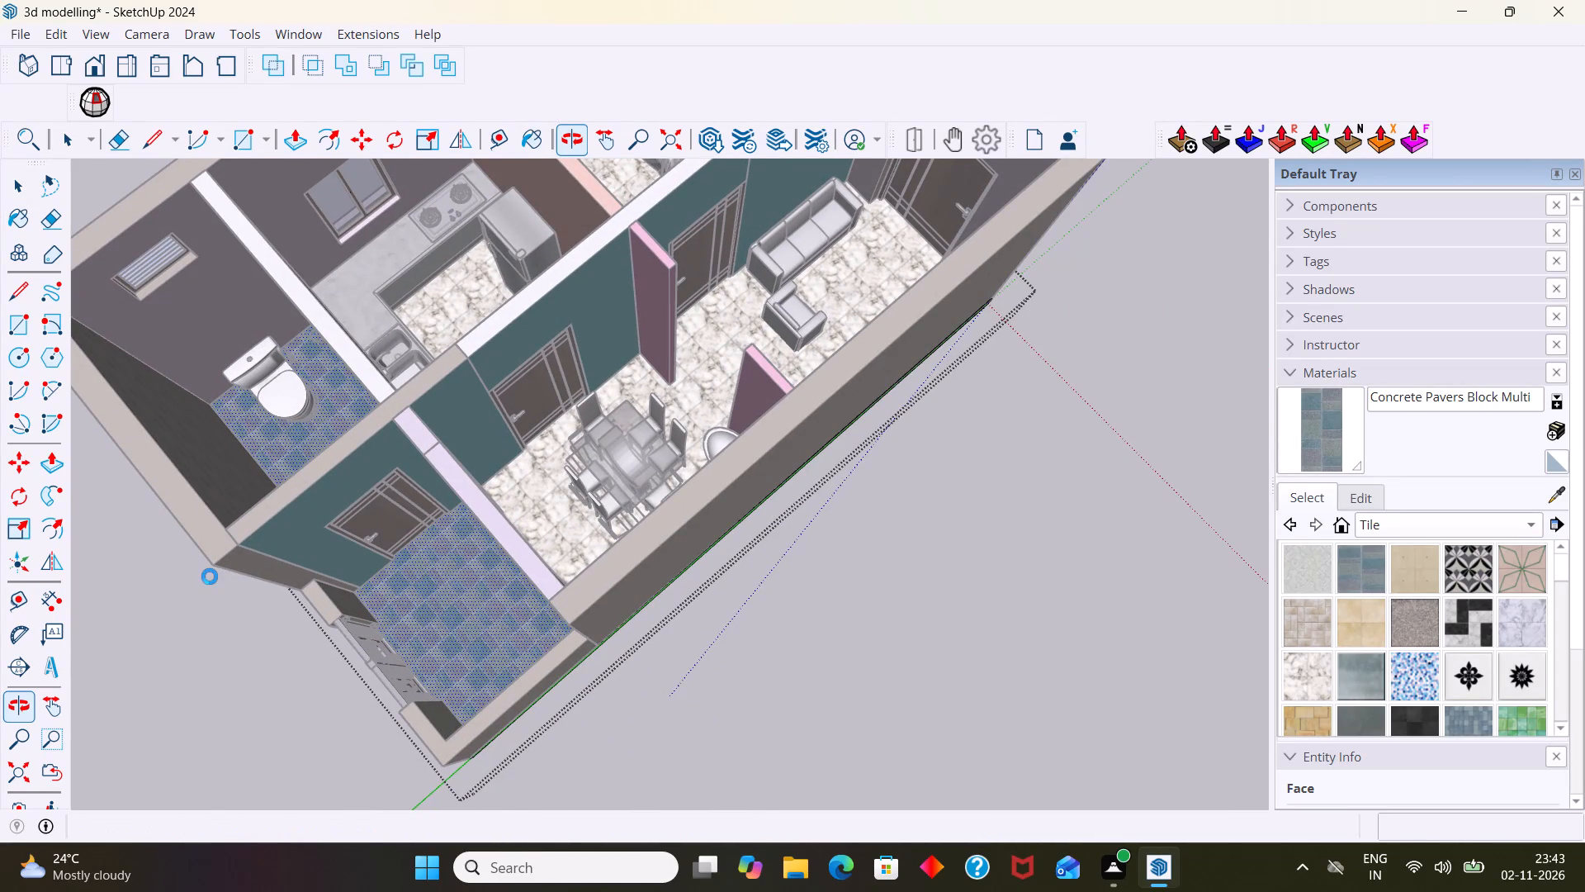
scroll(433, 691, down, 1)
scroll(476, 647, up, 7)
click(894, 745)
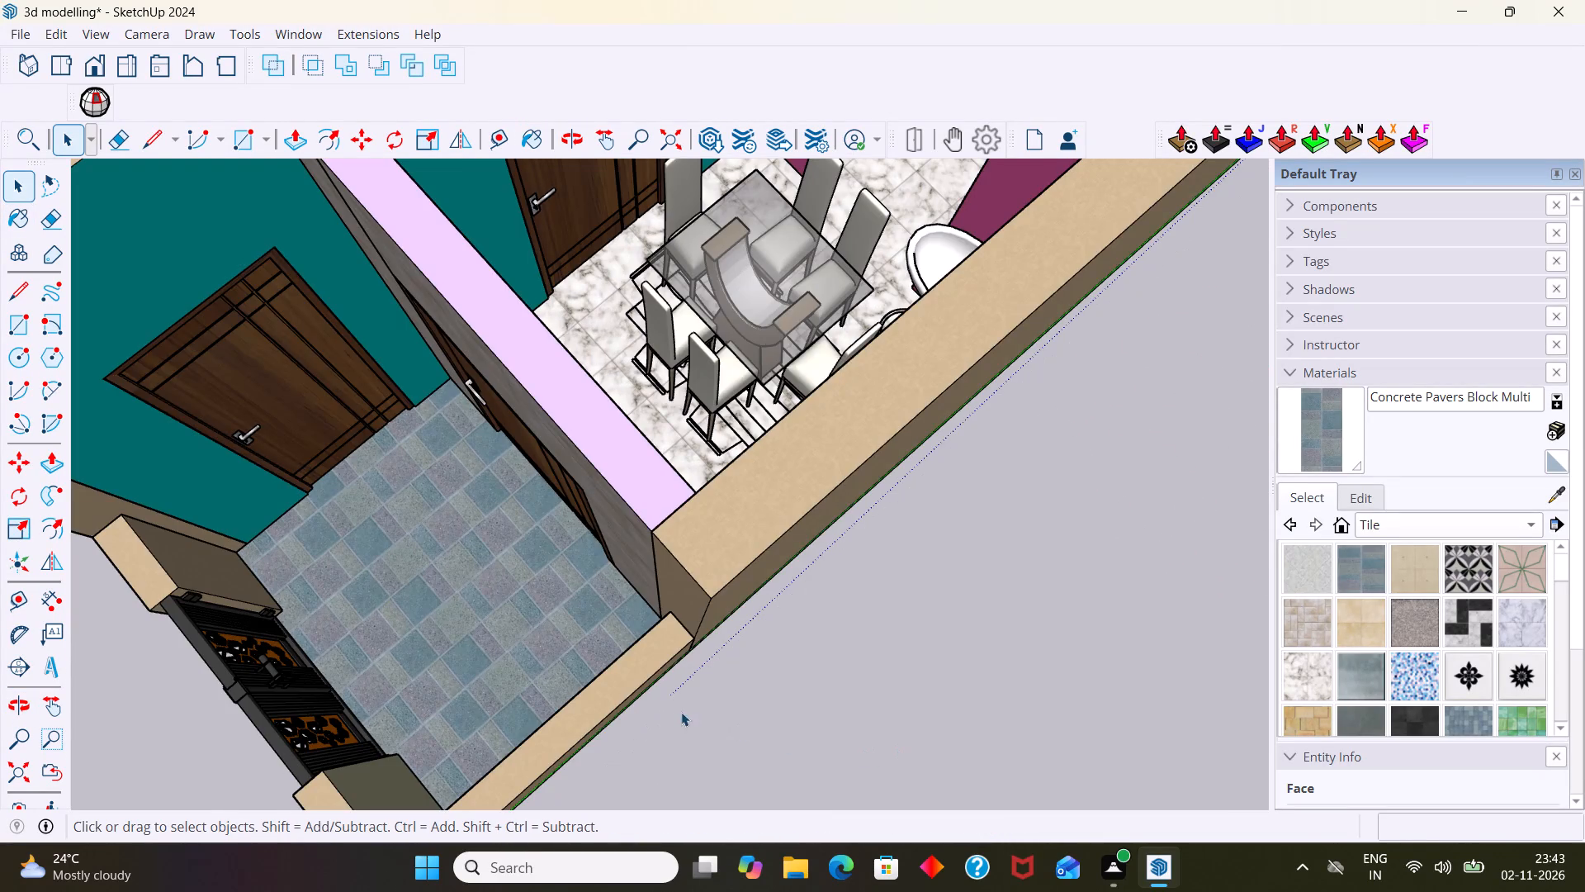
Examine the porch's paver floor up close, including its edges at the doors and walls.
middle_drag(673, 709, 665, 603)
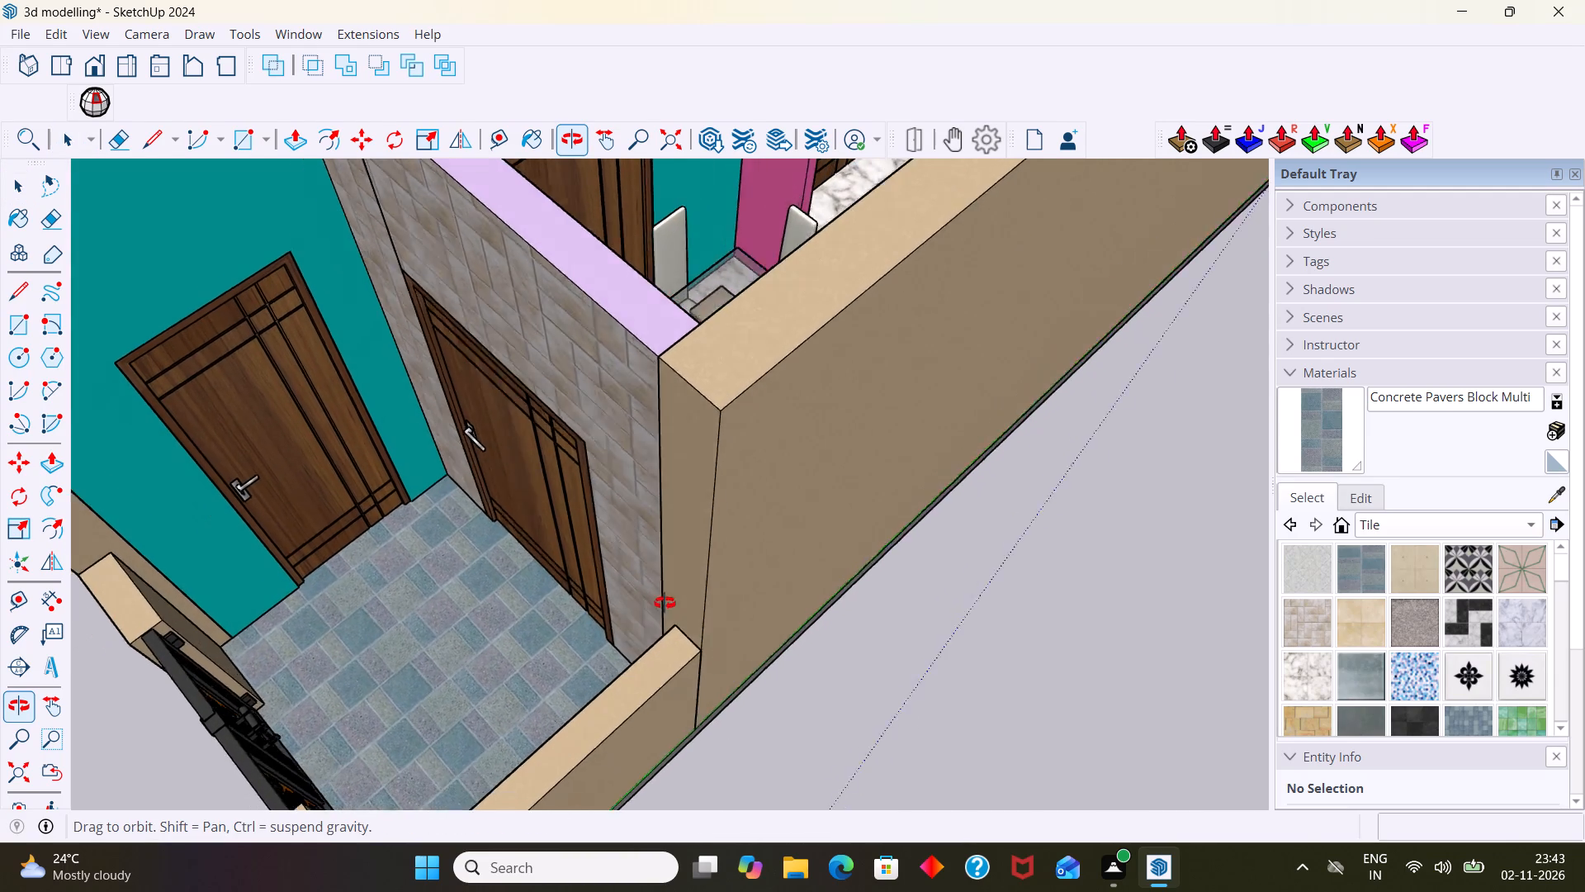
middle_drag(665, 603, 640, 620)
shift+middle_drag(639, 622, 805, 511)
scroll(624, 534, up, 7)
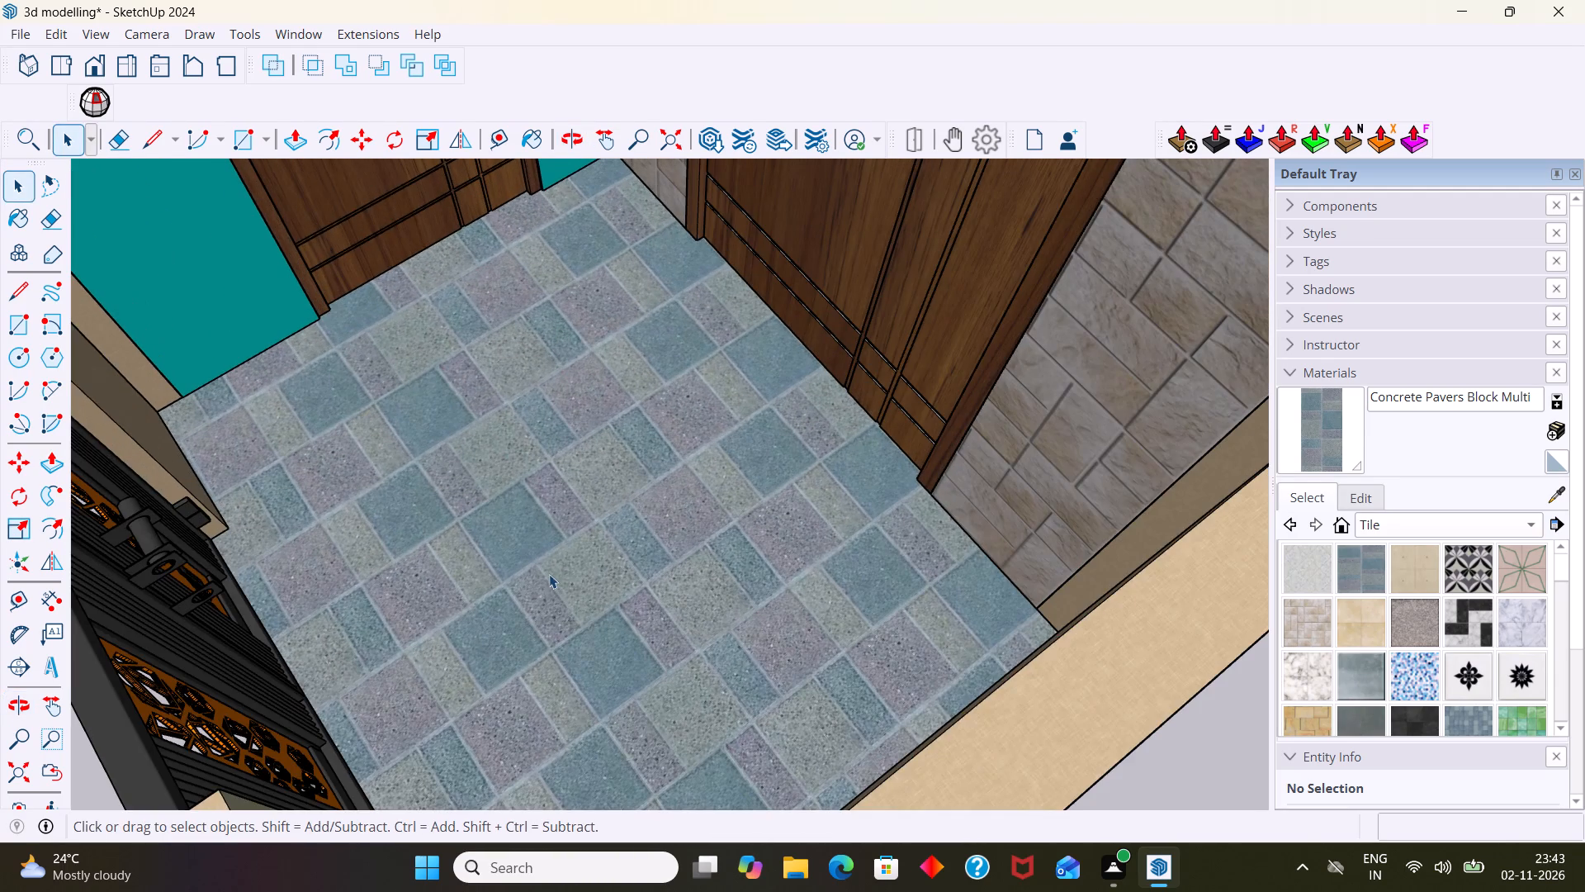
middle_drag(549, 574, 580, 532)
scroll(579, 532, up, 10)
scroll(551, 561, down, 1)
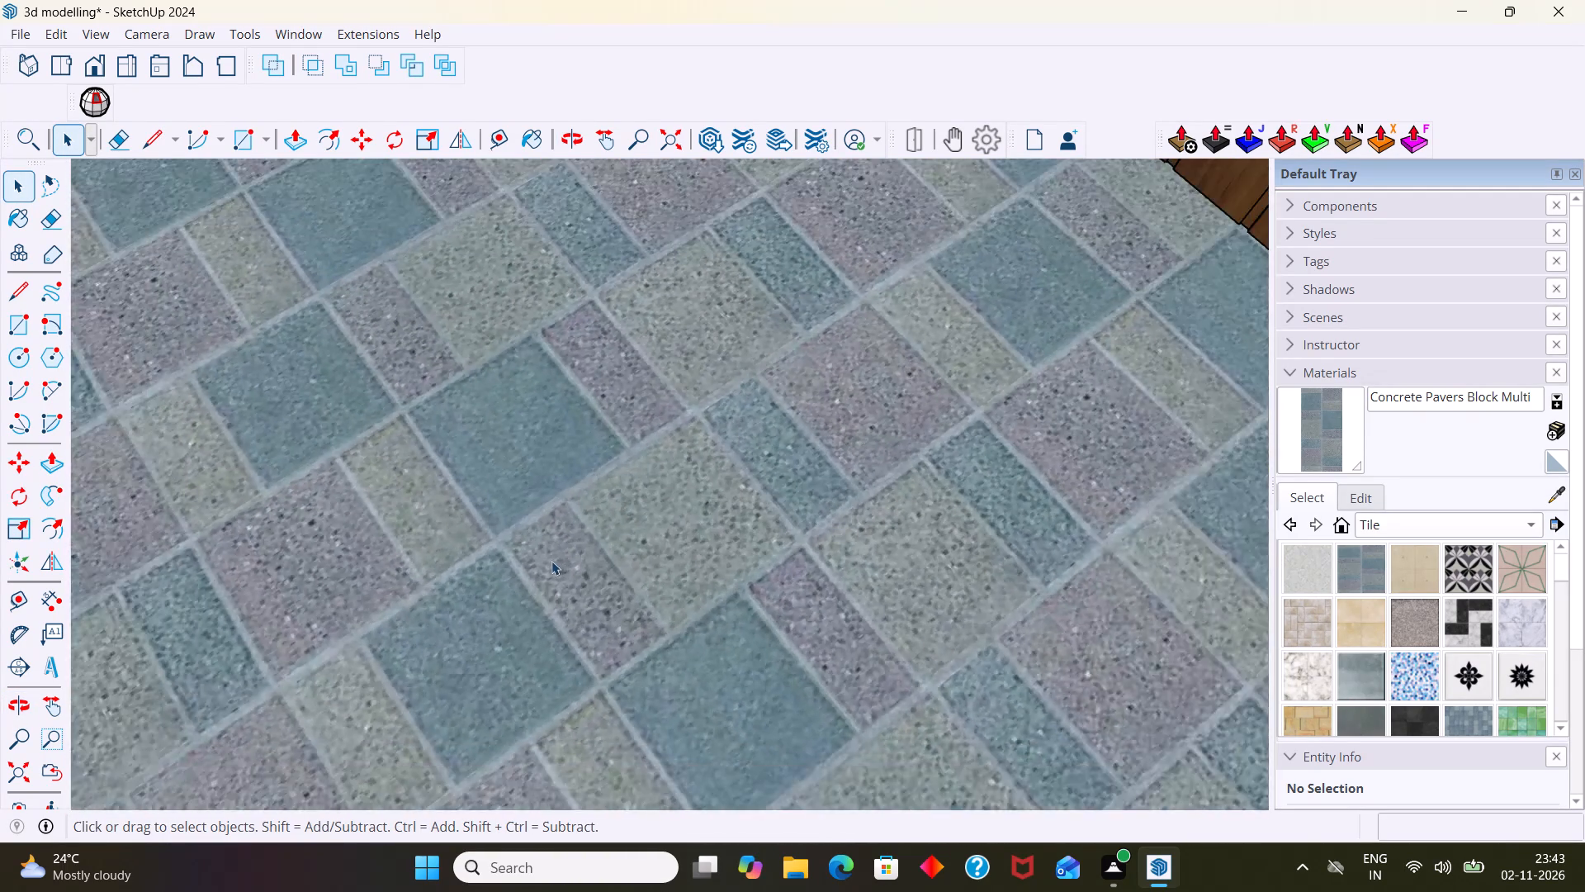
scroll(551, 561, down, 10)
Look through the Tile material collection for alternative floor finishes.
scroll(1412, 625, down, 4)
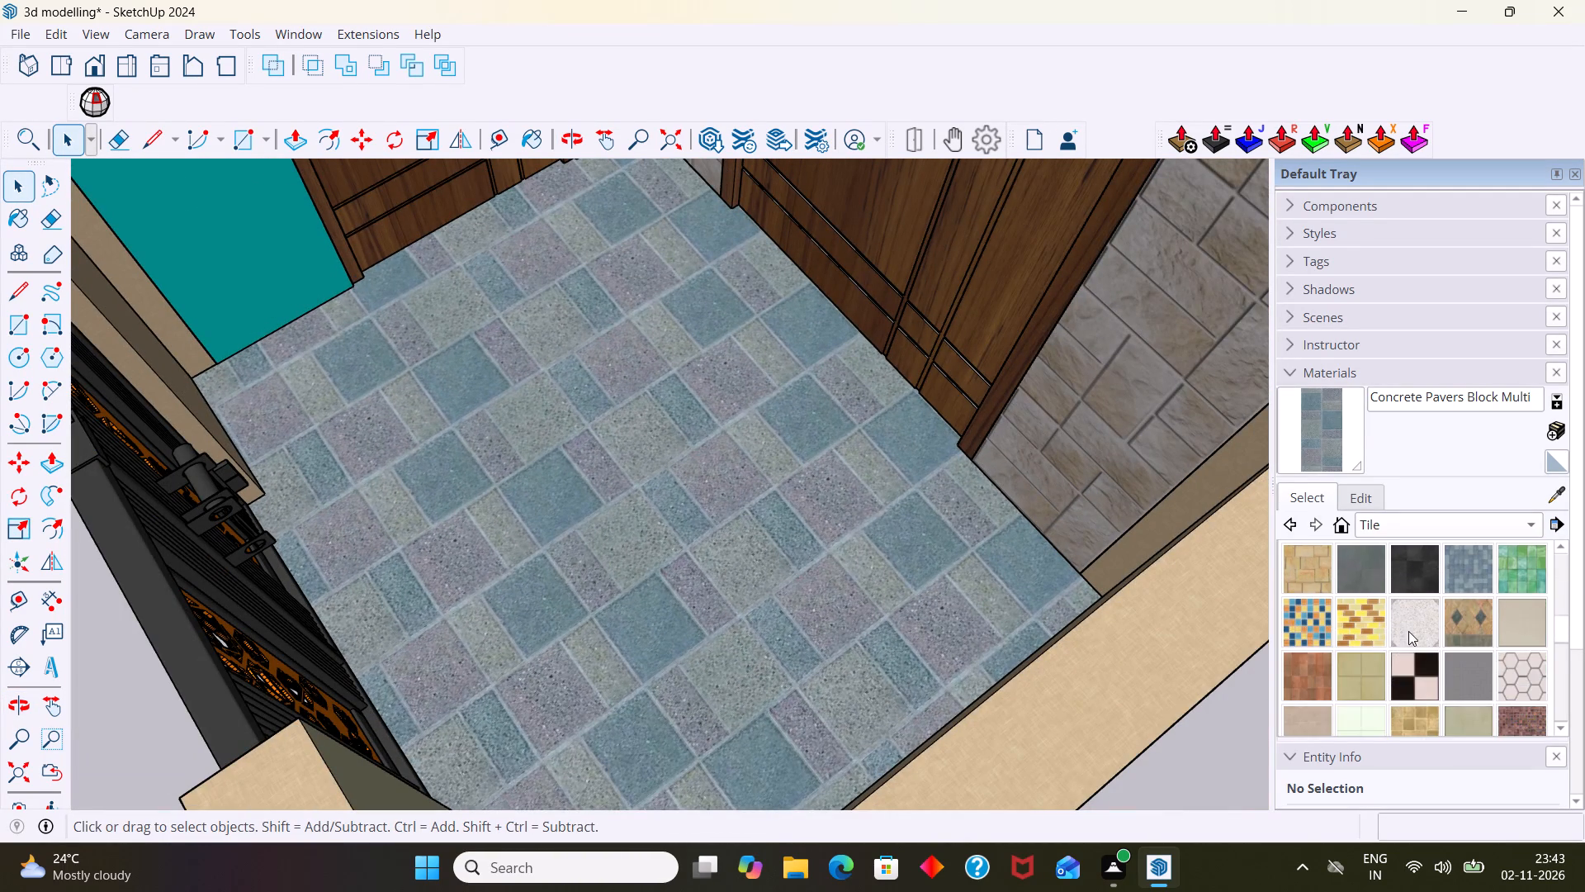
scroll(1407, 631, down, 2)
scroll(1403, 633, up, 1)
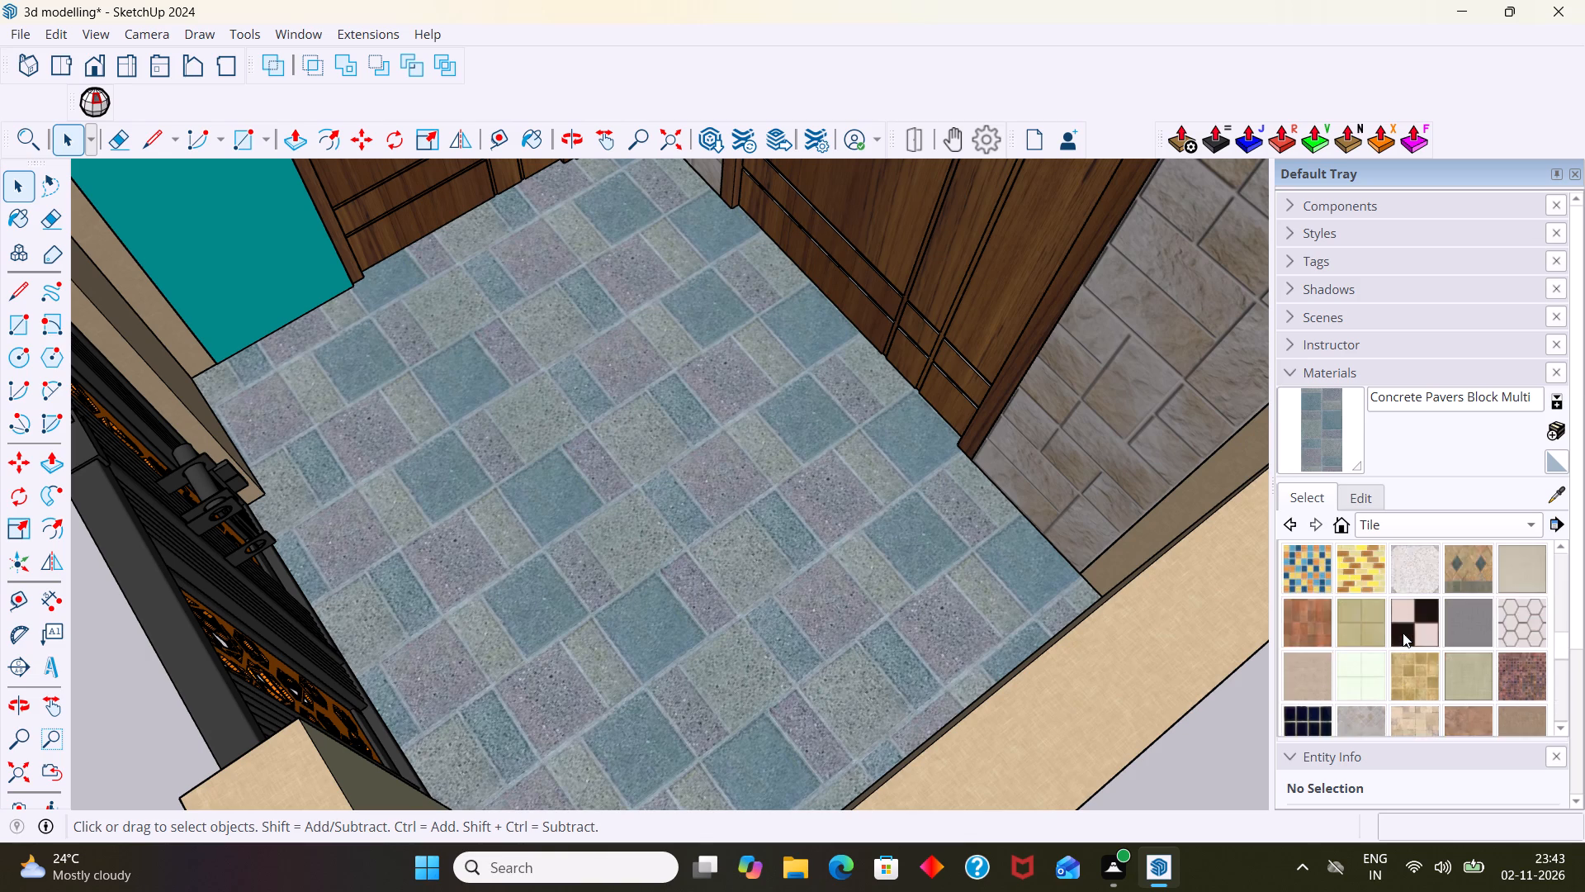
scroll(1403, 633, up, 1)
scroll(1357, 633, down, 3)
scroll(1024, 599, down, 12)
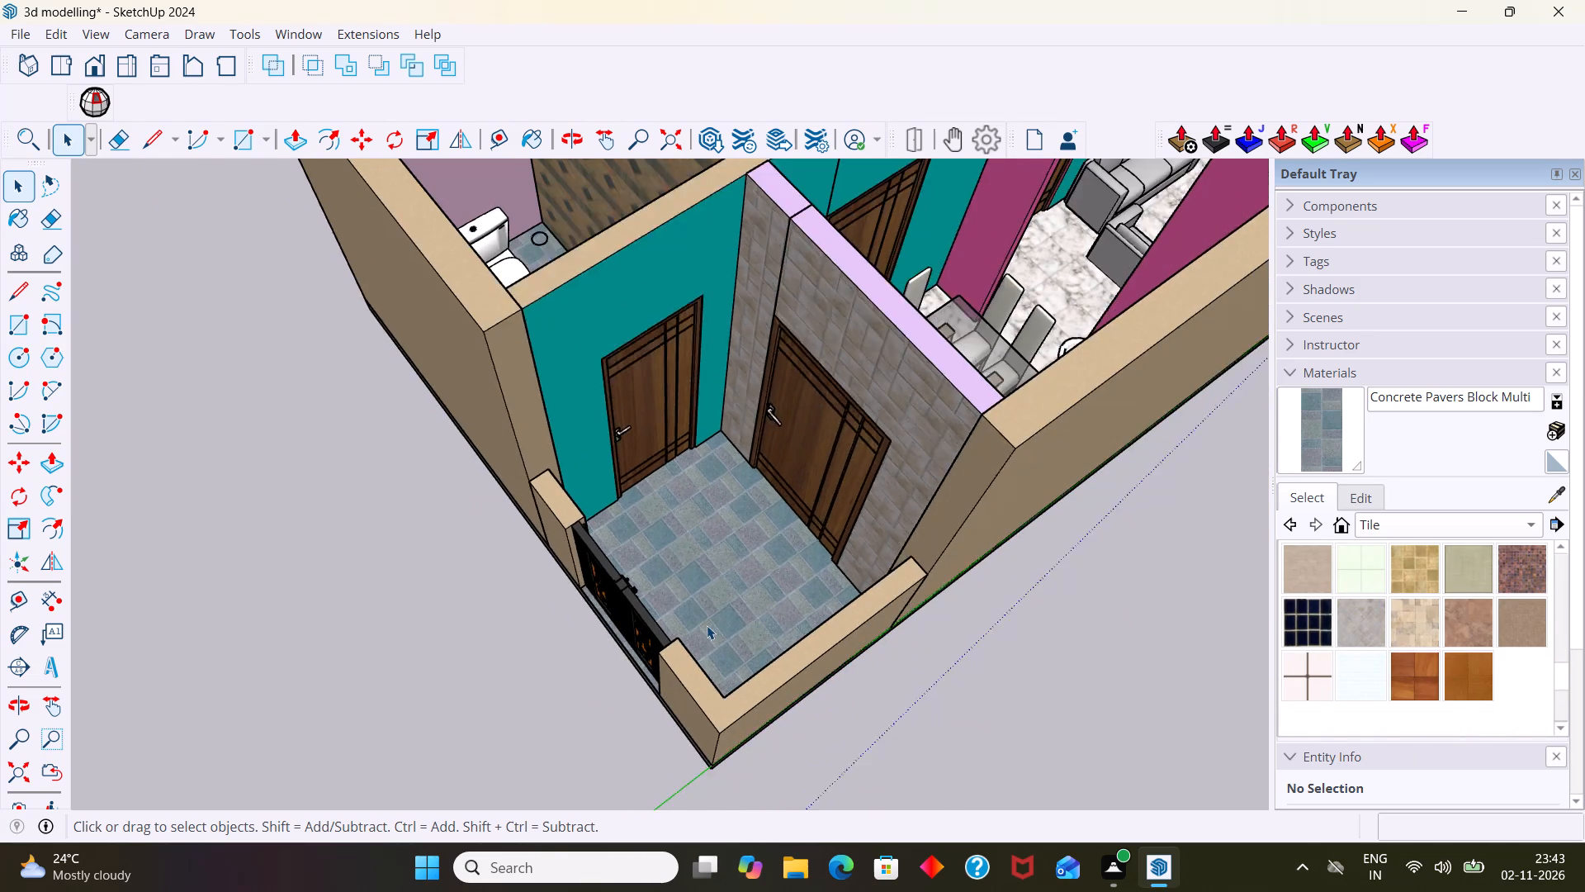
Unhide all hidden objects so the house gets its roof slab back.
scroll(707, 625, down, 11)
middle_drag(778, 564, 737, 562)
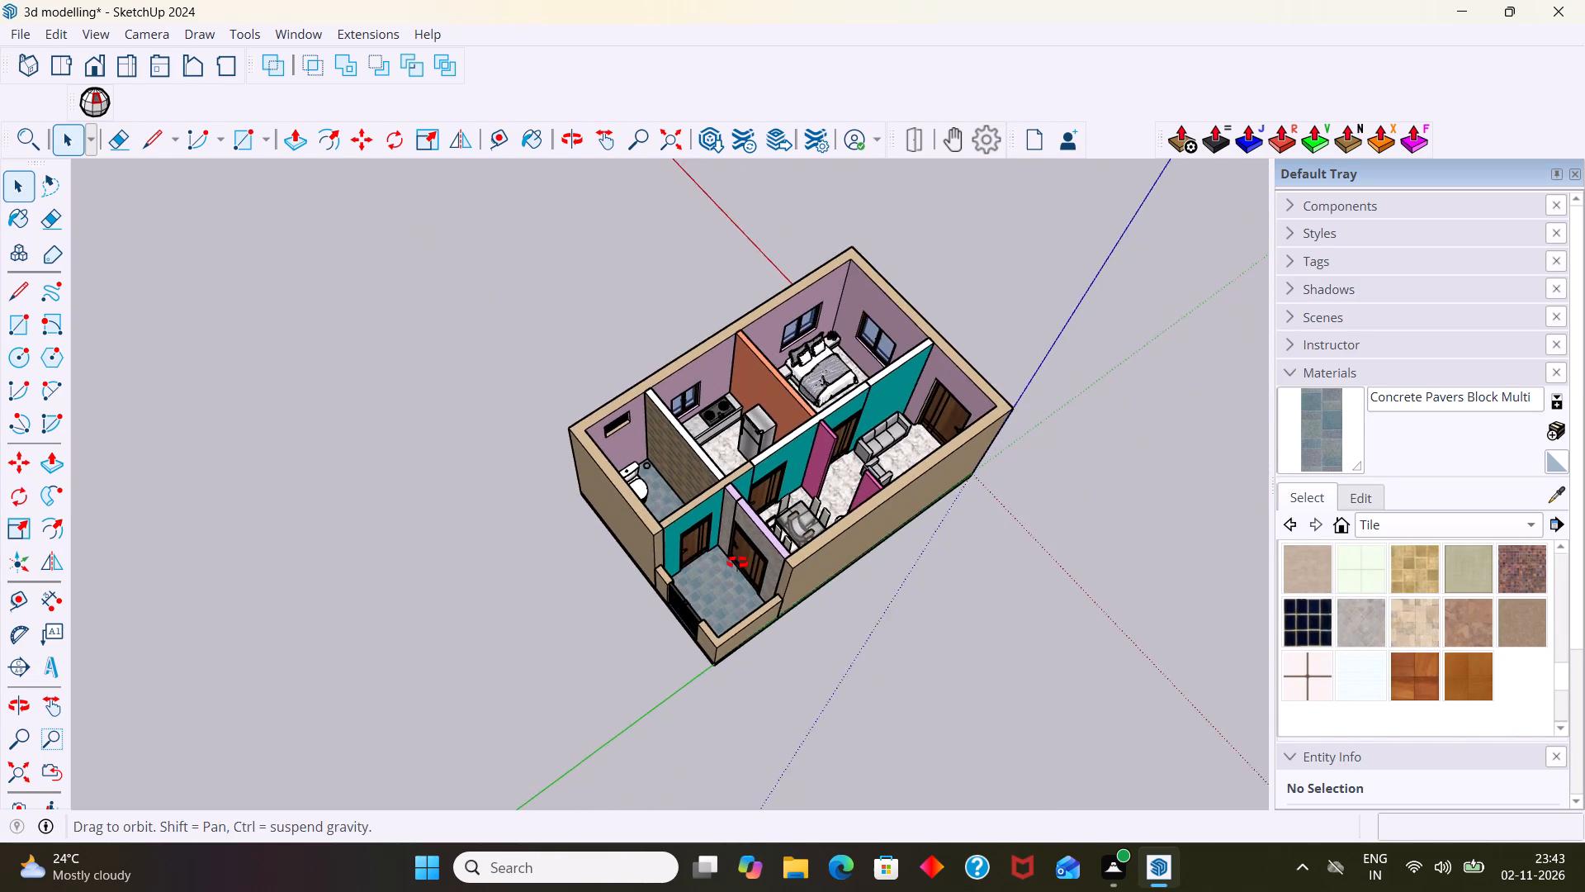
middle_drag(737, 562, 684, 567)
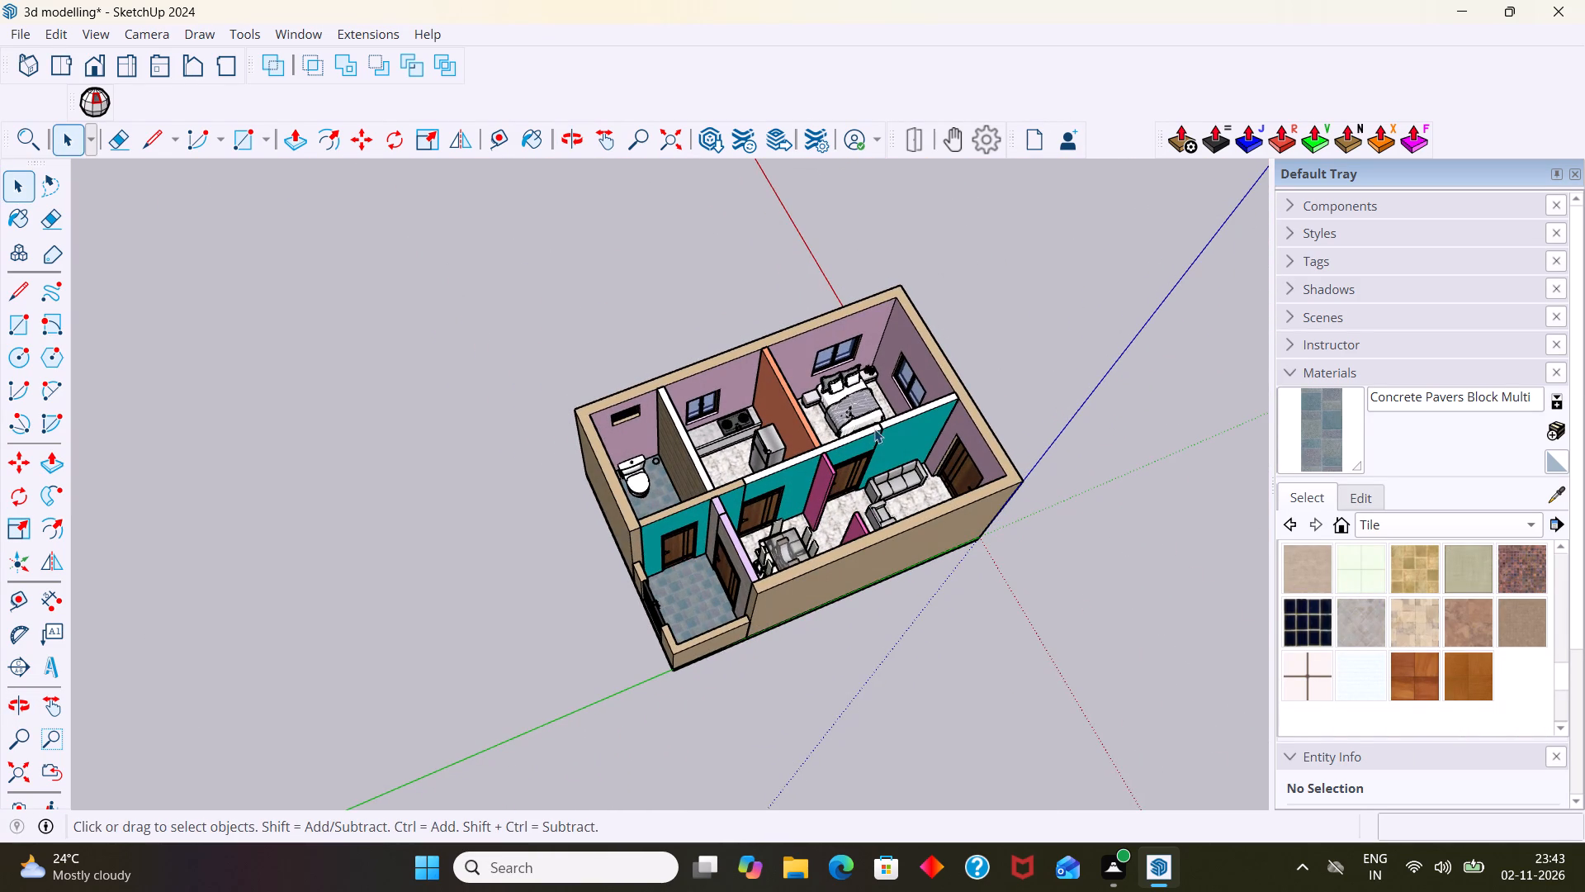
click(73, 37)
click(59, 37)
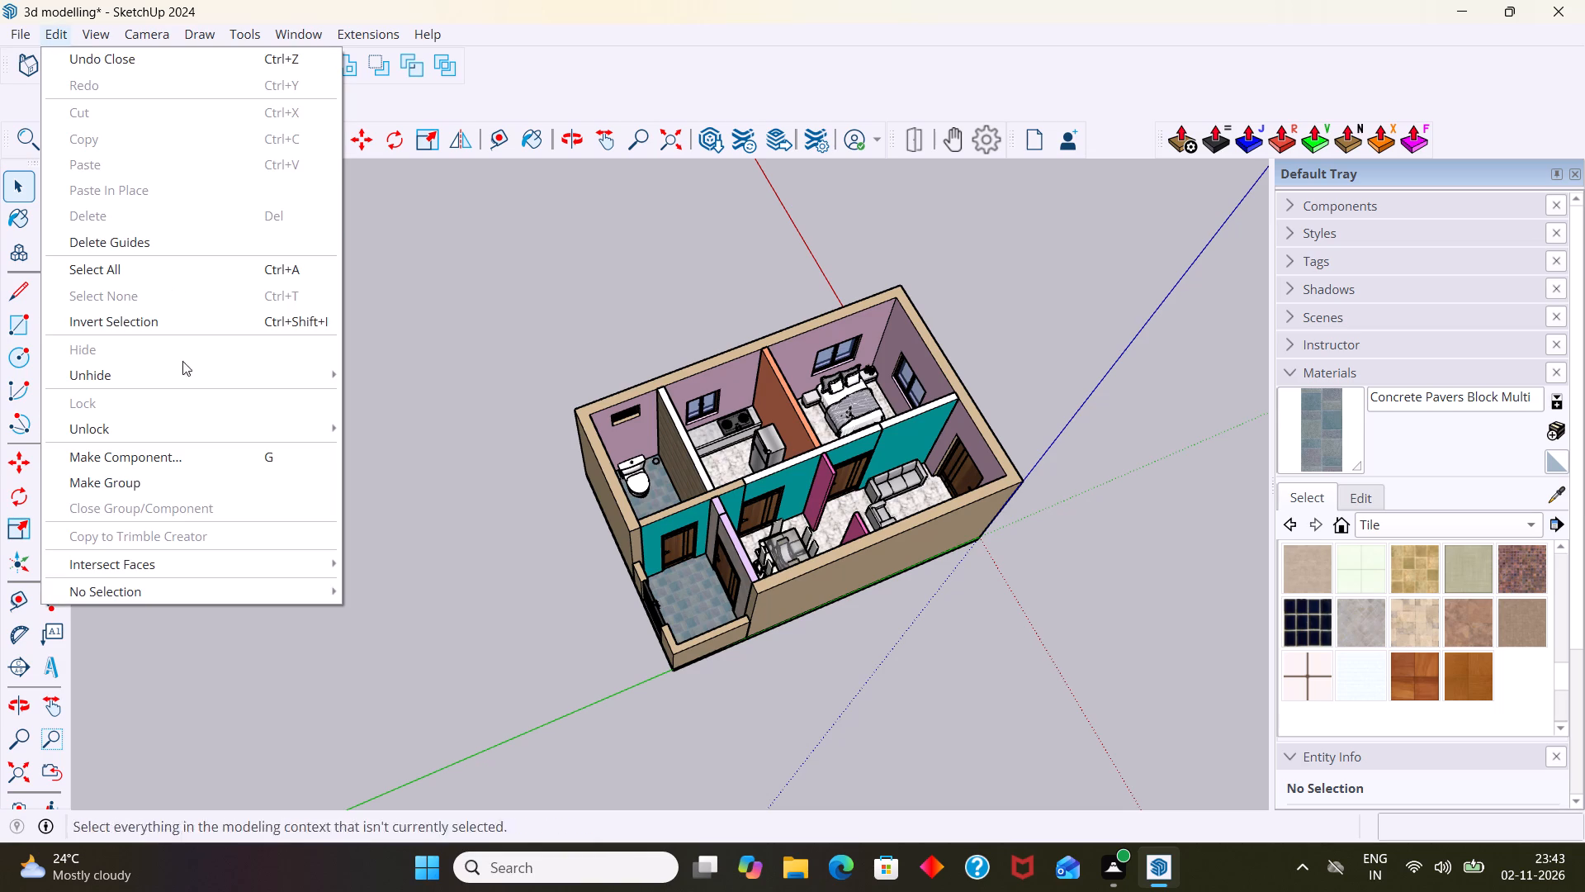
click(108, 380)
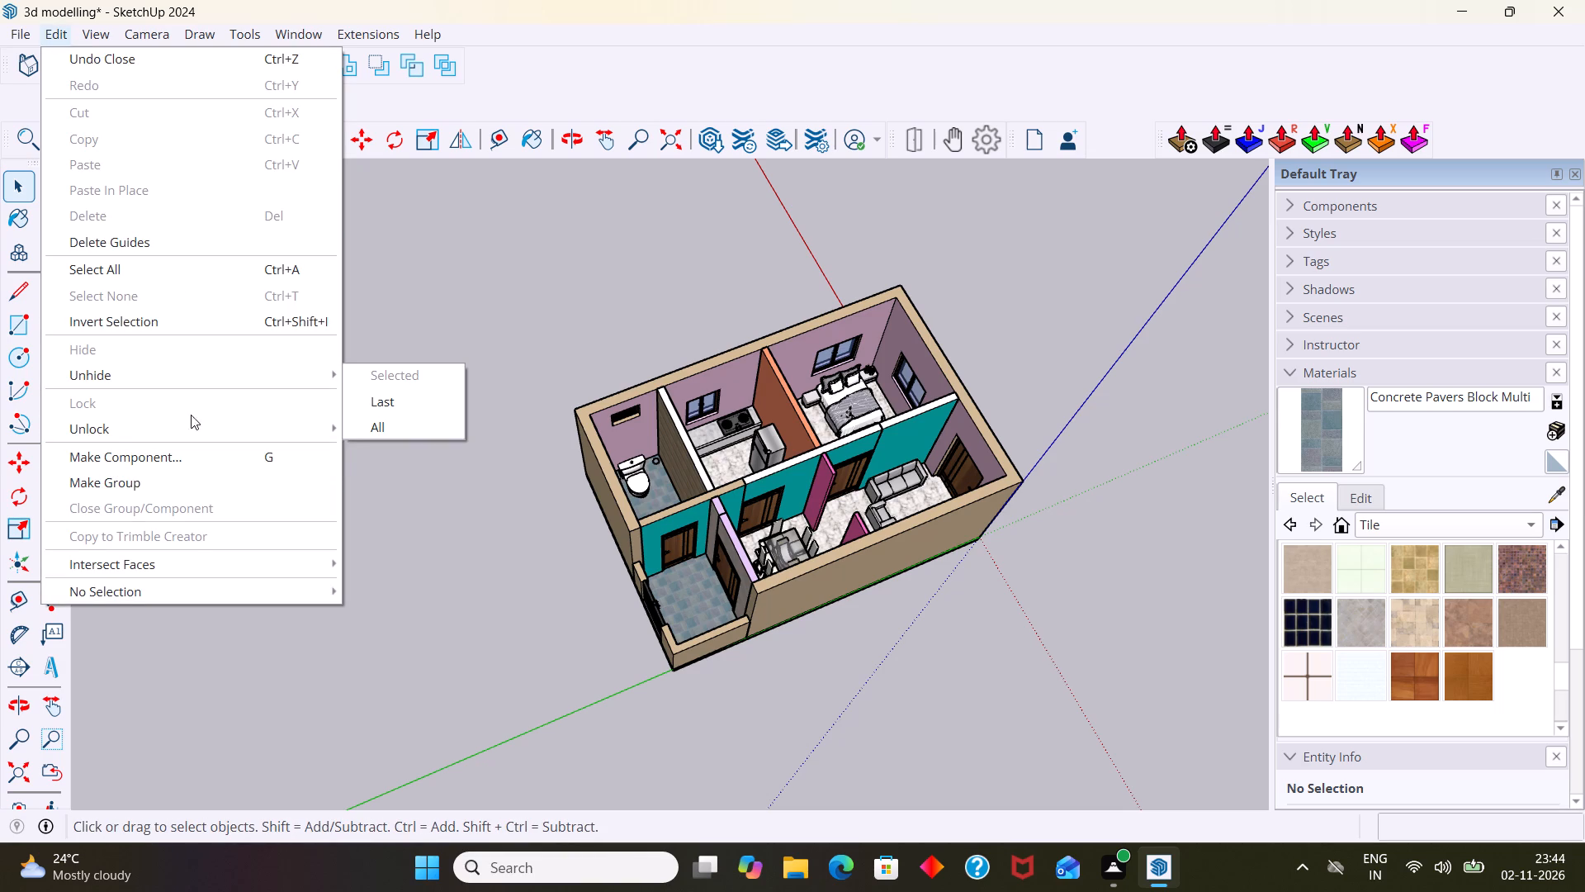
click(399, 425)
Examine the roofed house from outside, going around the porch gate, side walls and rear door wall.
scroll(745, 508, up, 2)
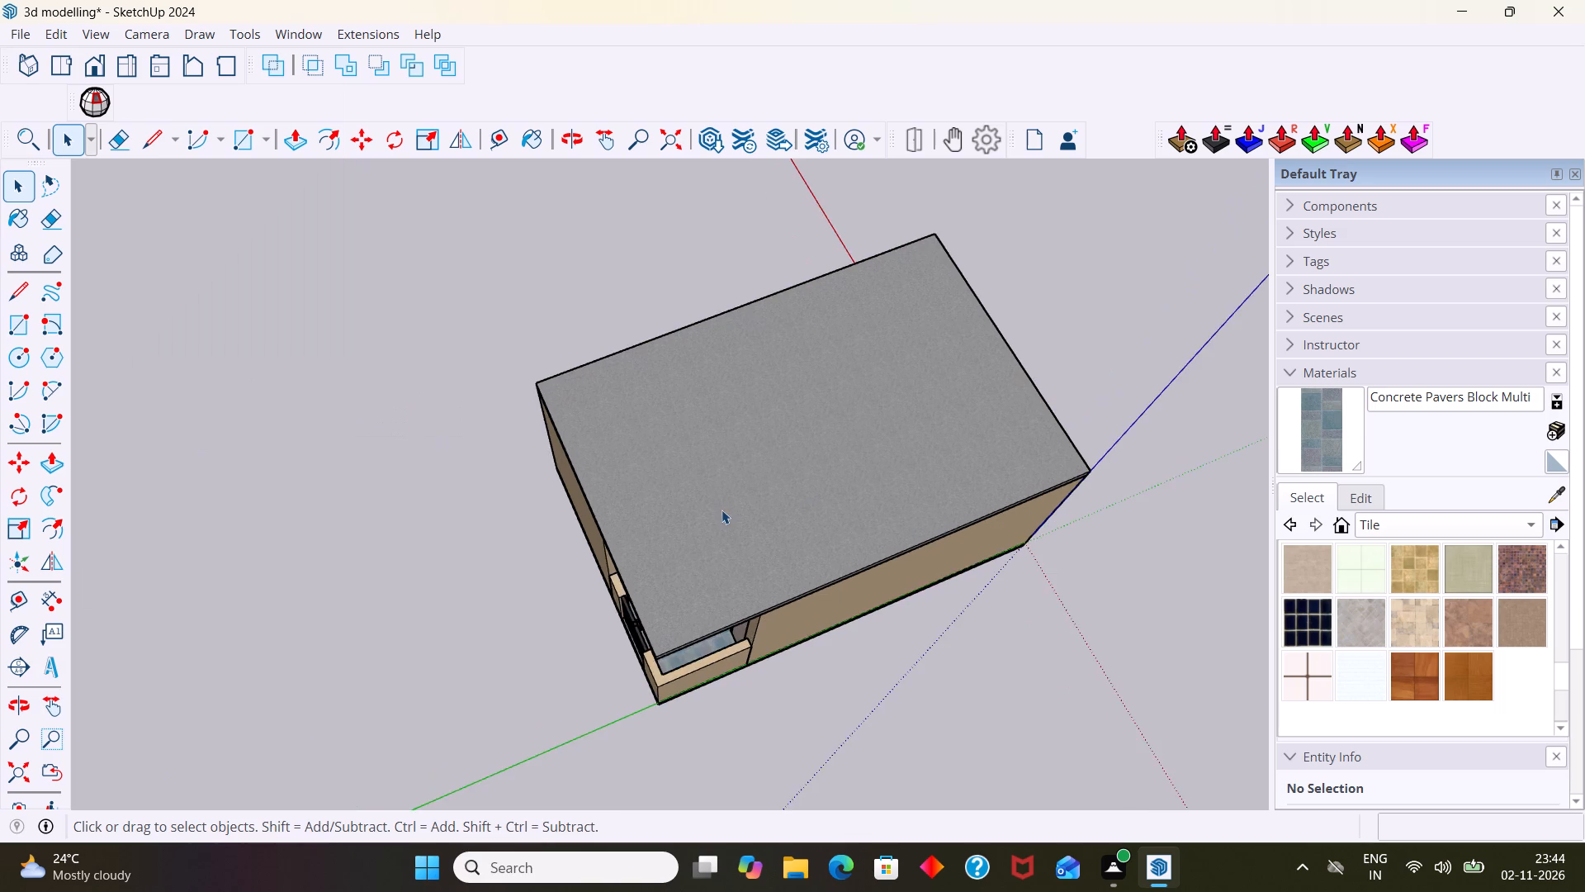
middle_drag(722, 510, 1198, 336)
scroll(772, 531, up, 5)
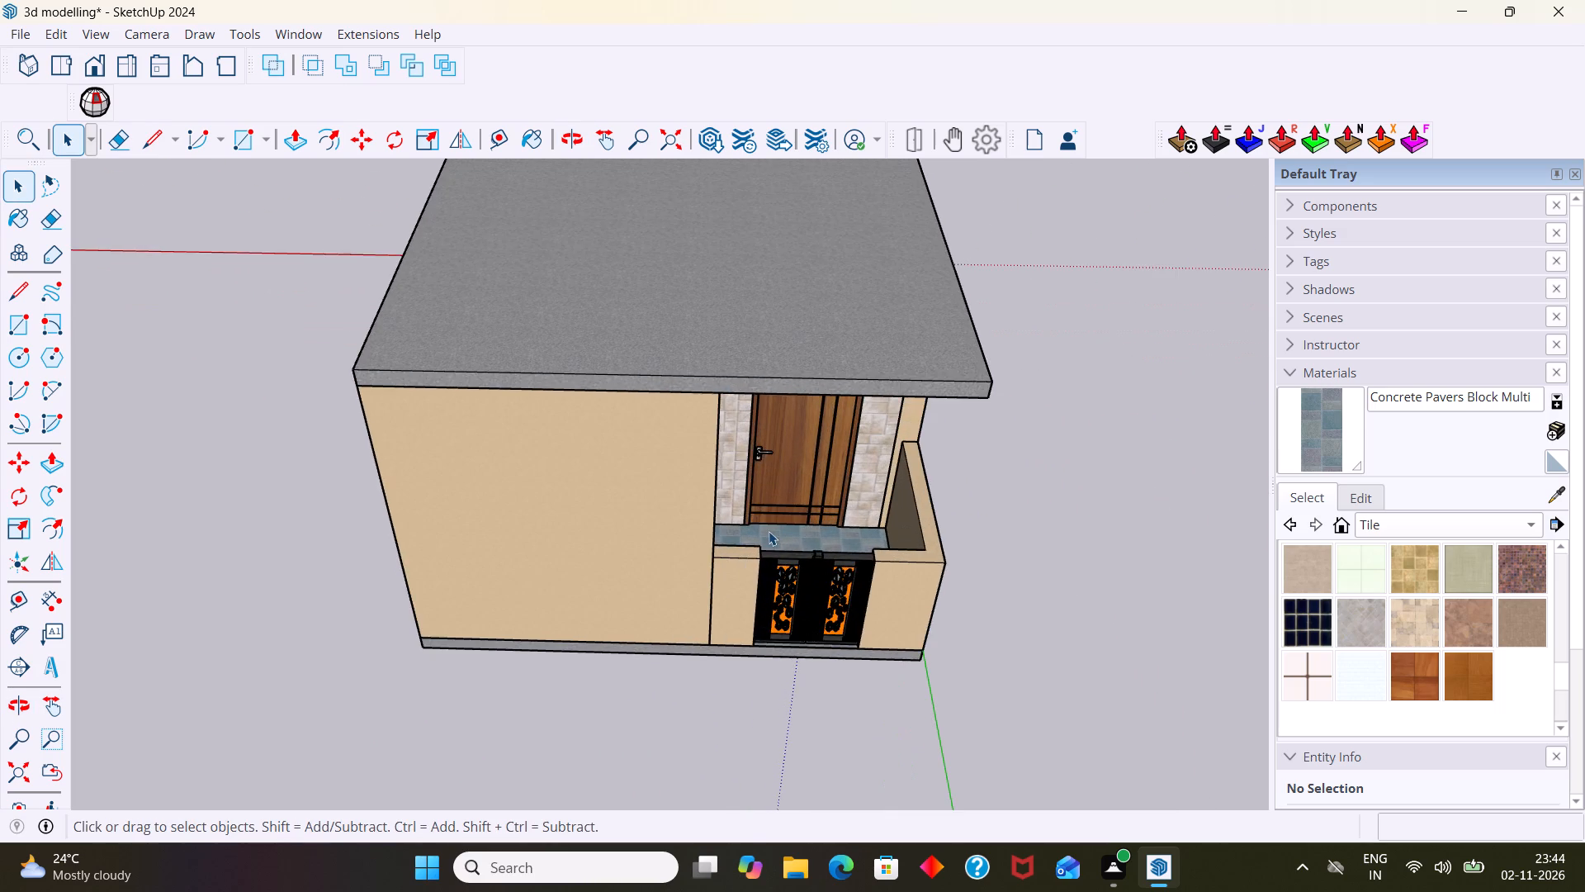
middle_drag(772, 537, 790, 631)
scroll(797, 590, up, 8)
scroll(803, 594, down, 3)
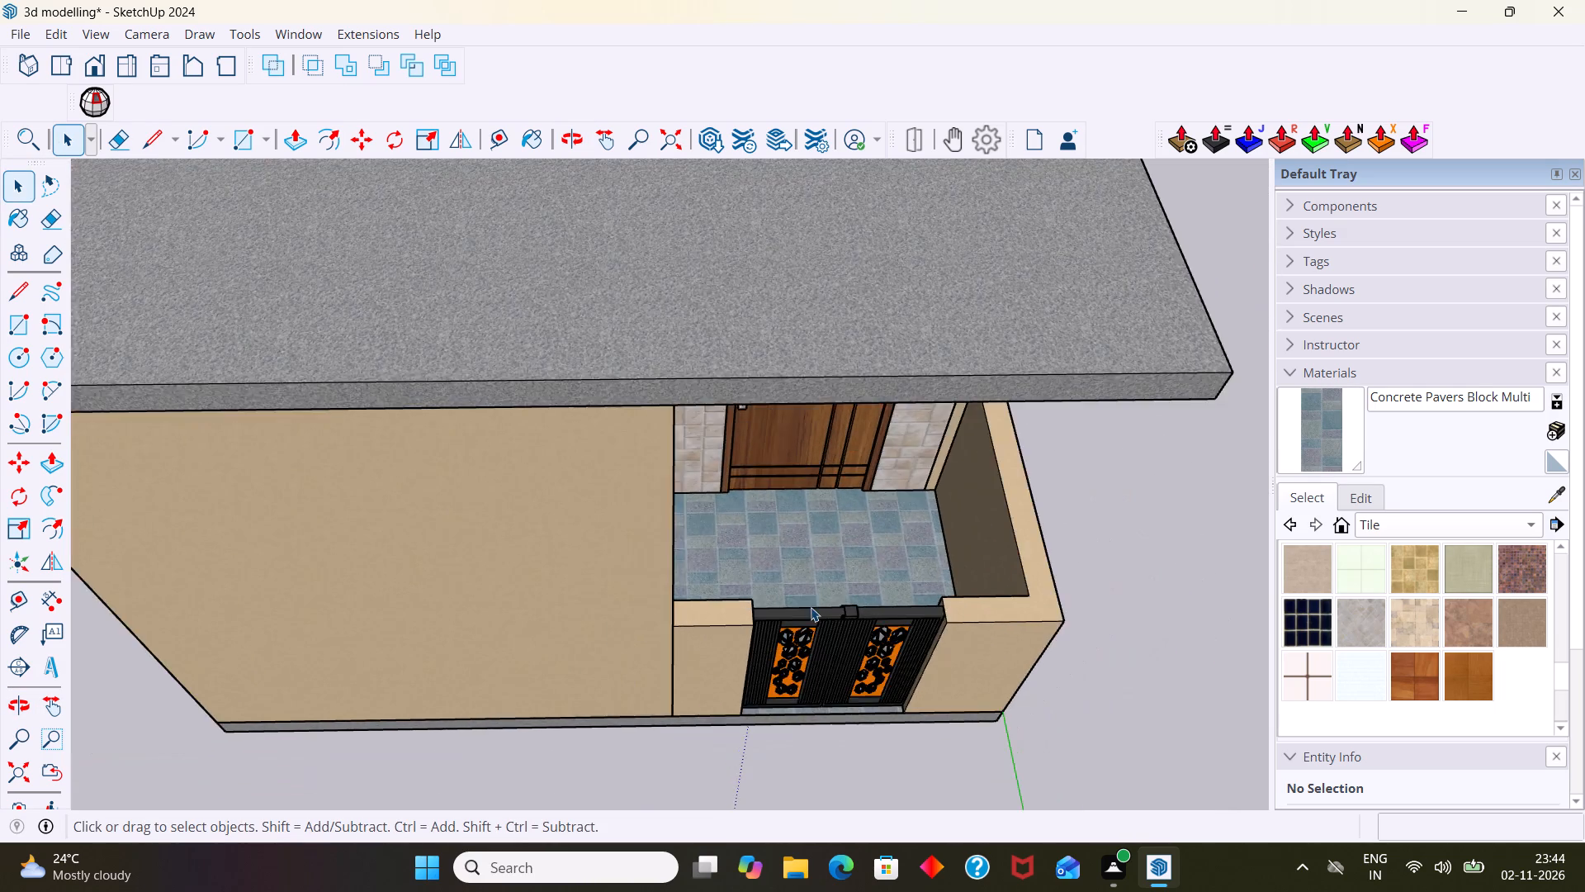
scroll(811, 607, down, 13)
middle_drag(803, 608, 818, 478)
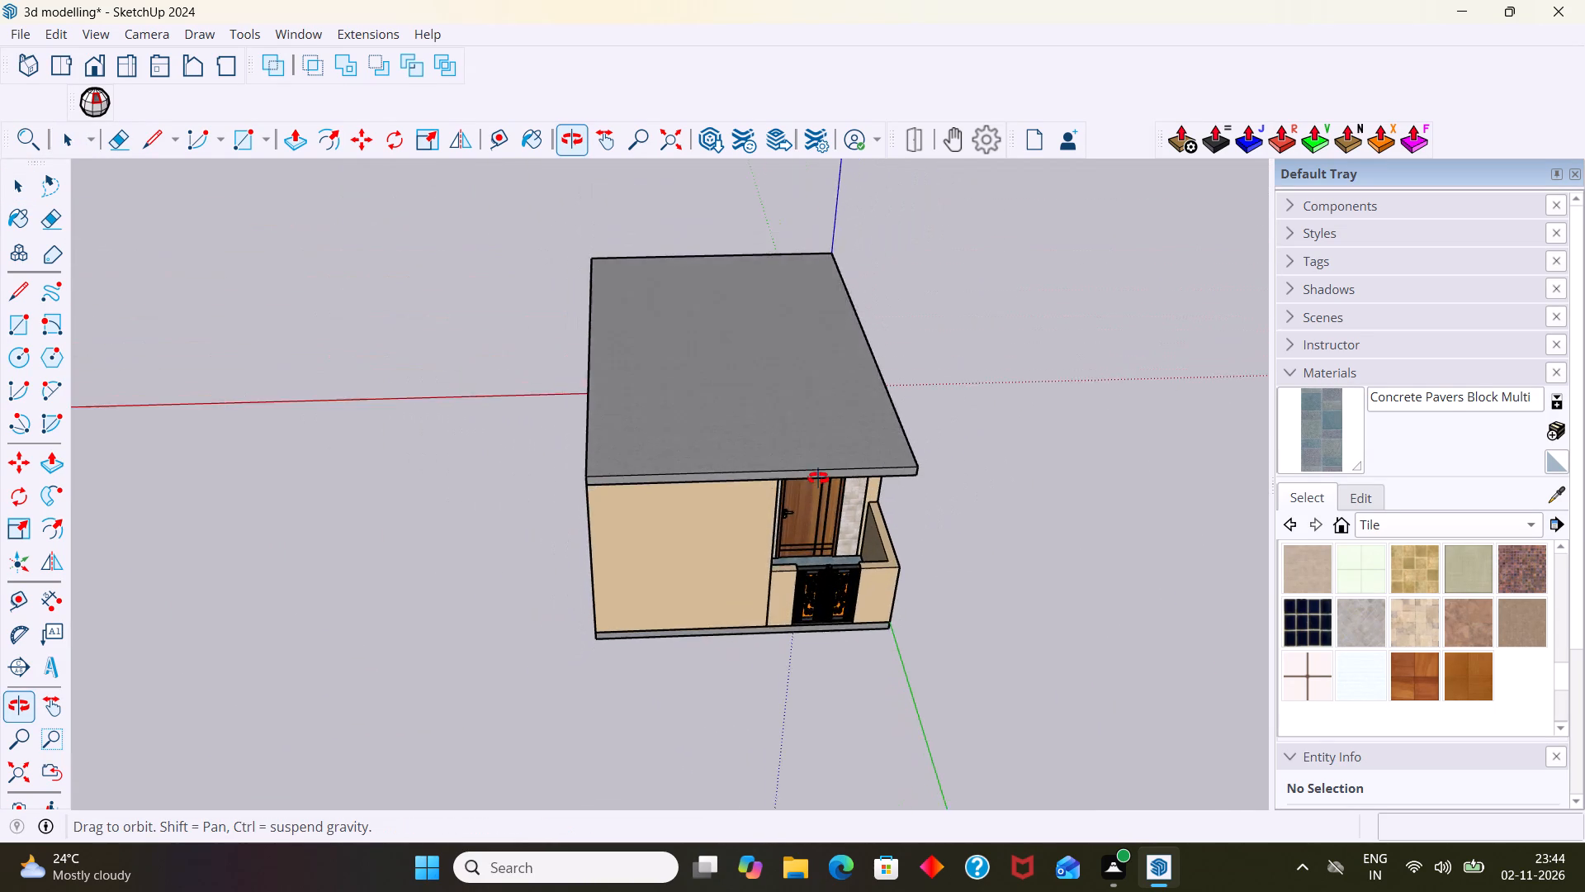
middle_drag(818, 478, 826, 461)
scroll(774, 496, up, 5)
middle_drag(713, 536, 769, 403)
scroll(731, 431, down, 11)
middle_drag(717, 472, 180, 501)
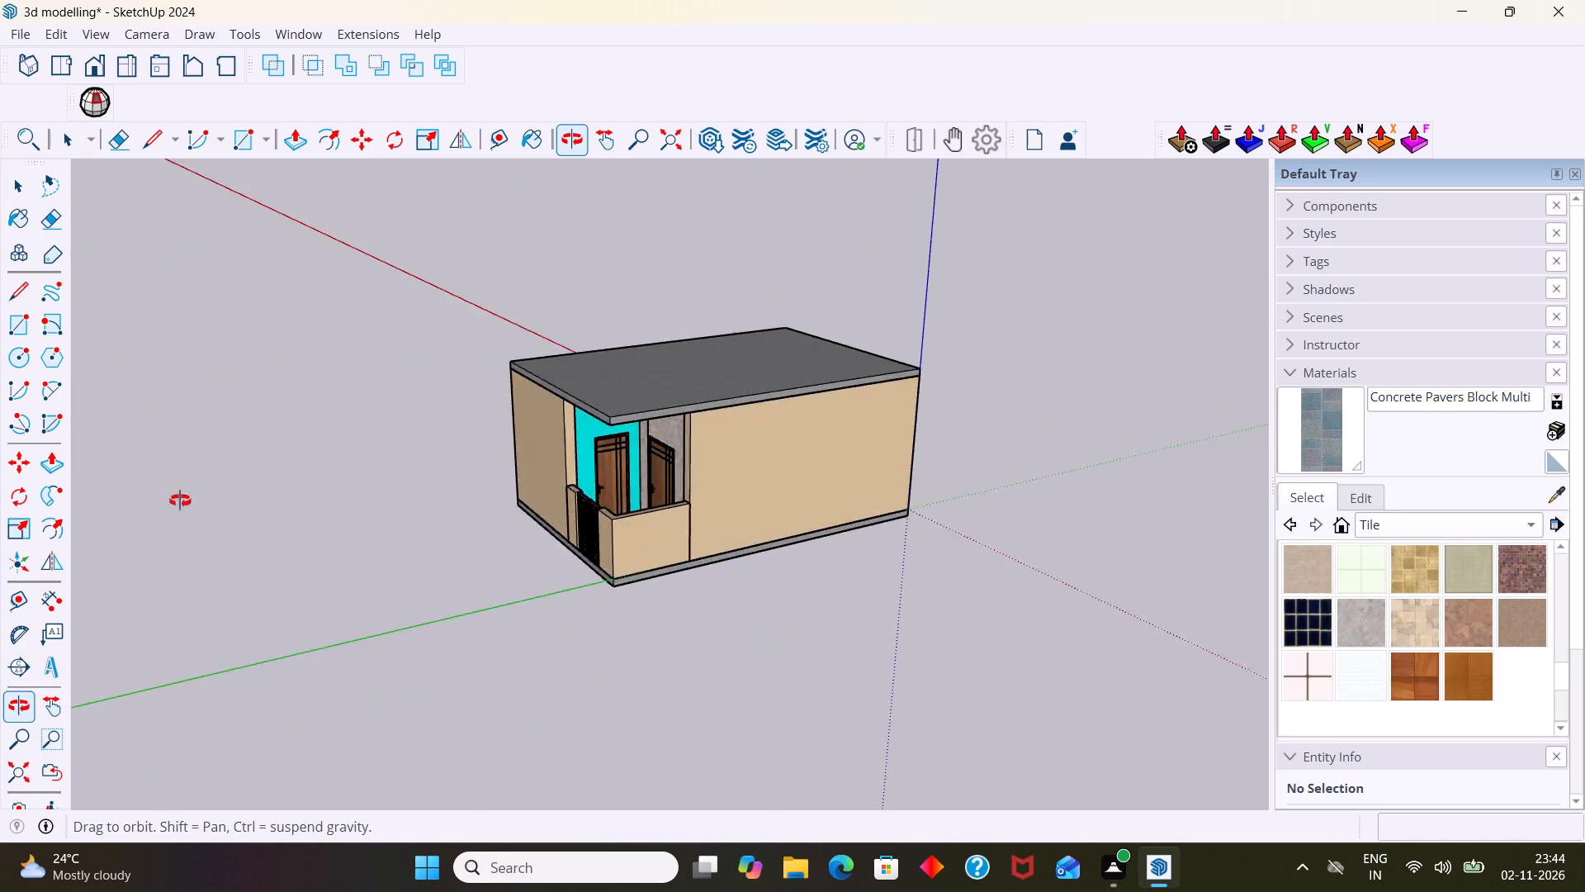
middle_drag(180, 501, 0, 520)
middle_drag(1408, 444, 561, 535)
scroll(640, 521, down, 3)
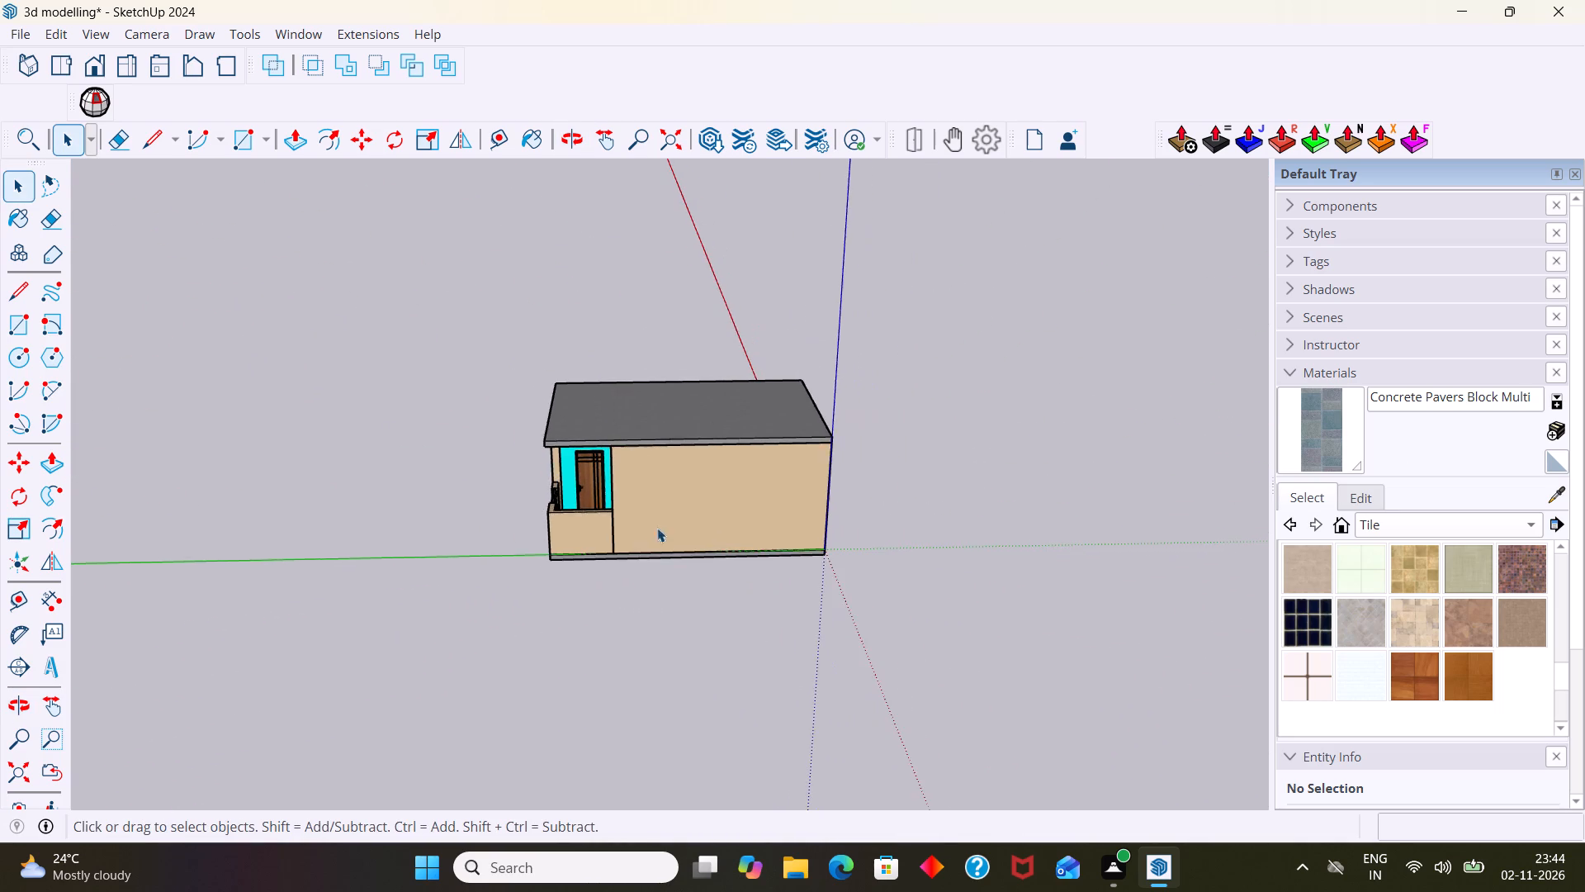
middle_drag(675, 528, 182, 545)
scroll(944, 567, up, 4)
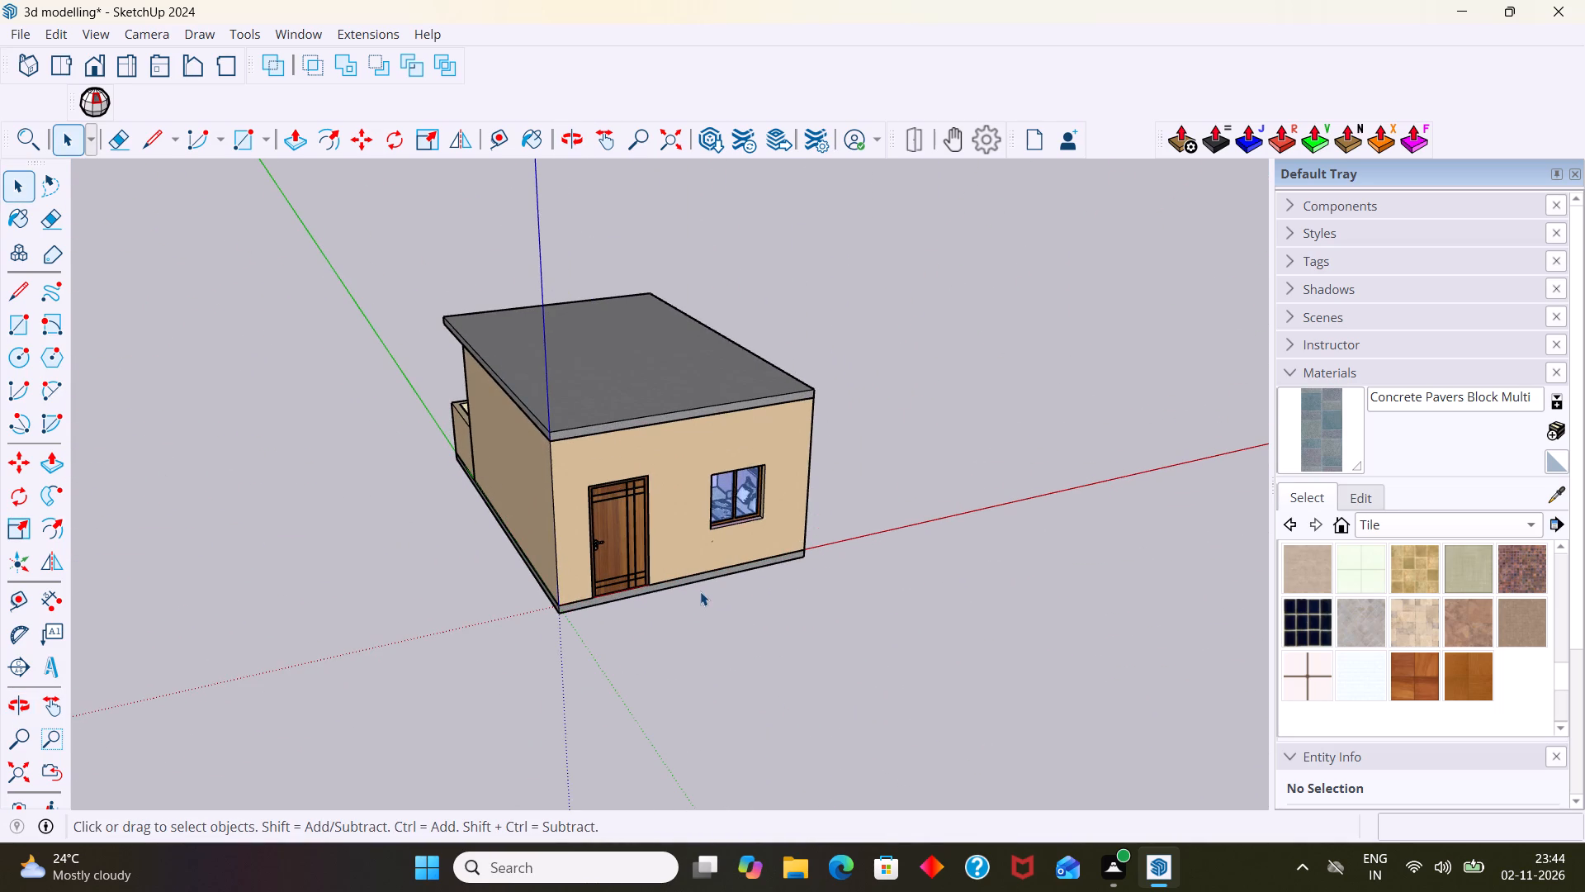
Examine the base slab and the threshold below the exterior door beside the bedroom window.
middle_drag(698, 587, 717, 462)
scroll(673, 458, up, 3)
middle_drag(663, 465, 566, 588)
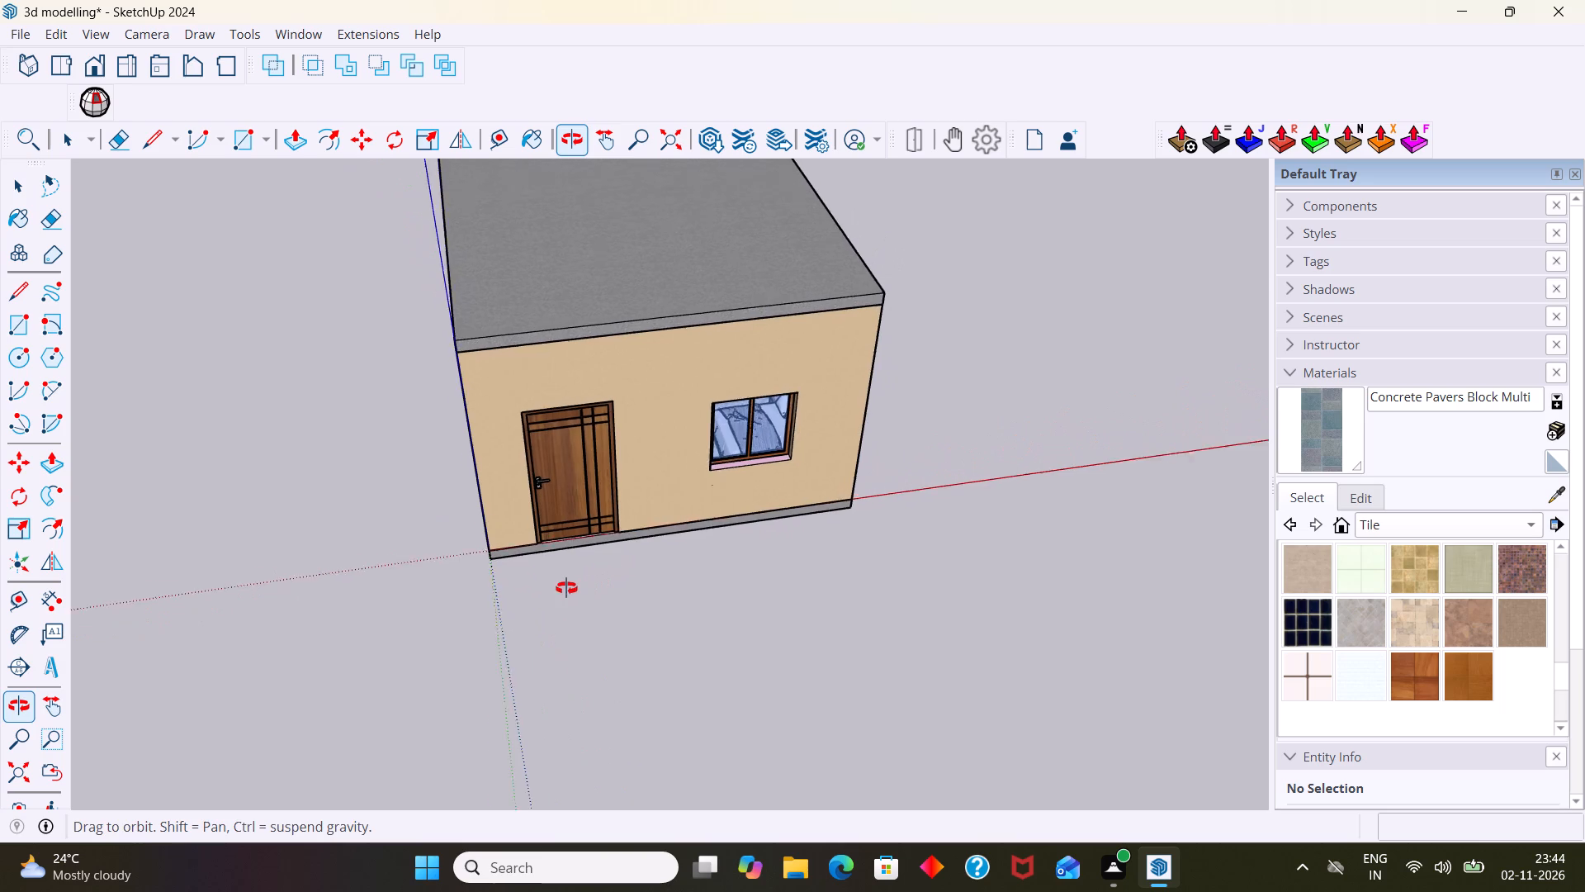
middle_drag(566, 588, 541, 581)
scroll(535, 551, up, 6)
middle_drag(539, 541, 615, 499)
scroll(614, 499, up, 4)
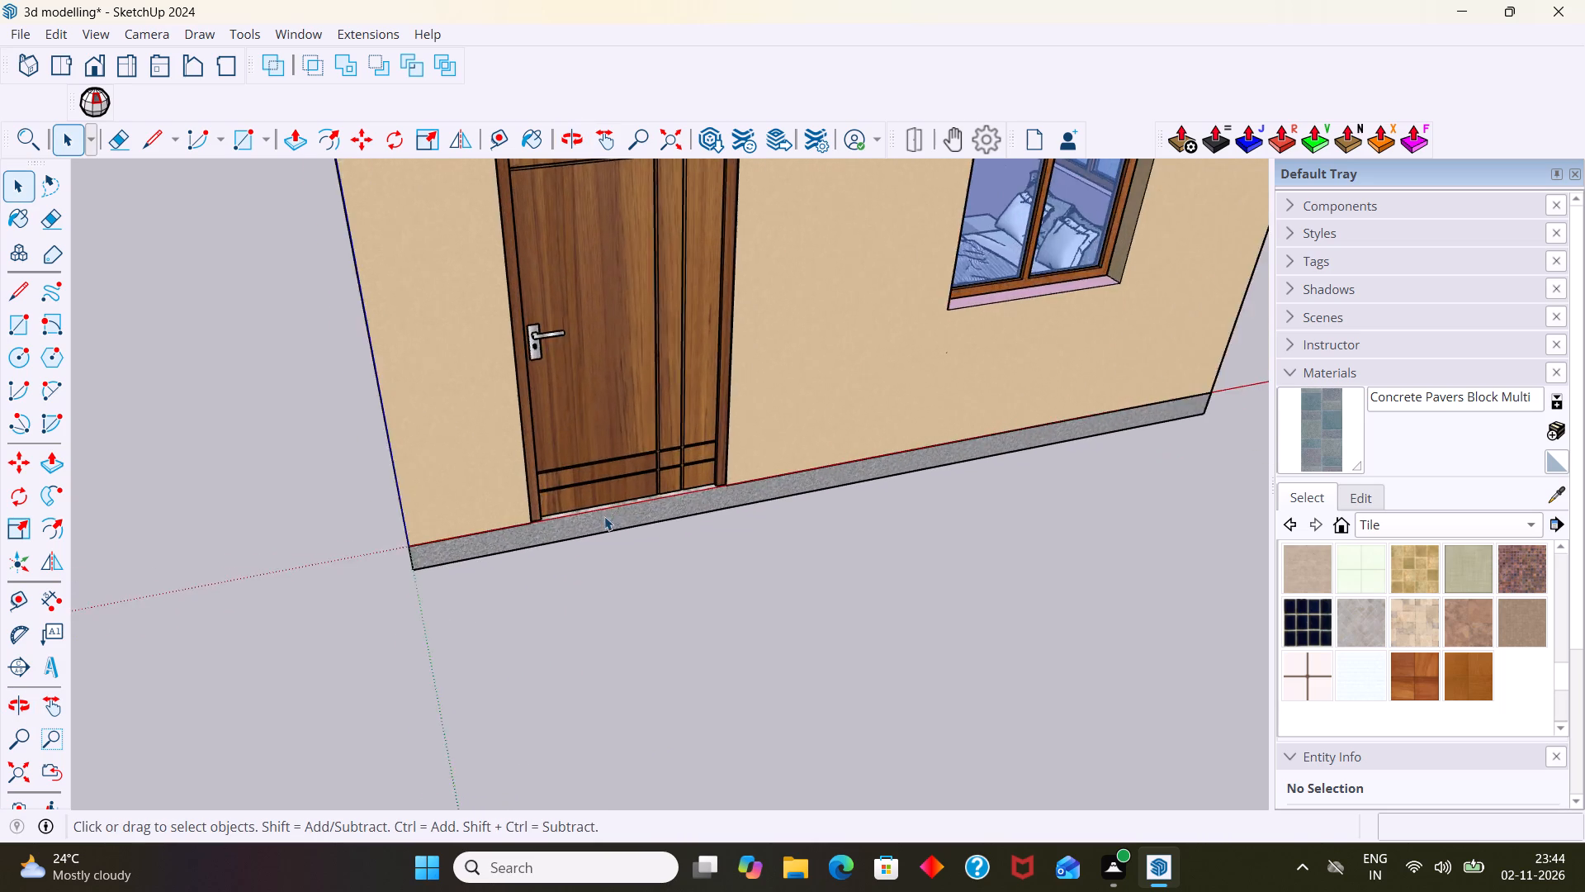
scroll(604, 516, up, 3)
middle_drag(605, 523, 533, 535)
scroll(533, 535, down, 4)
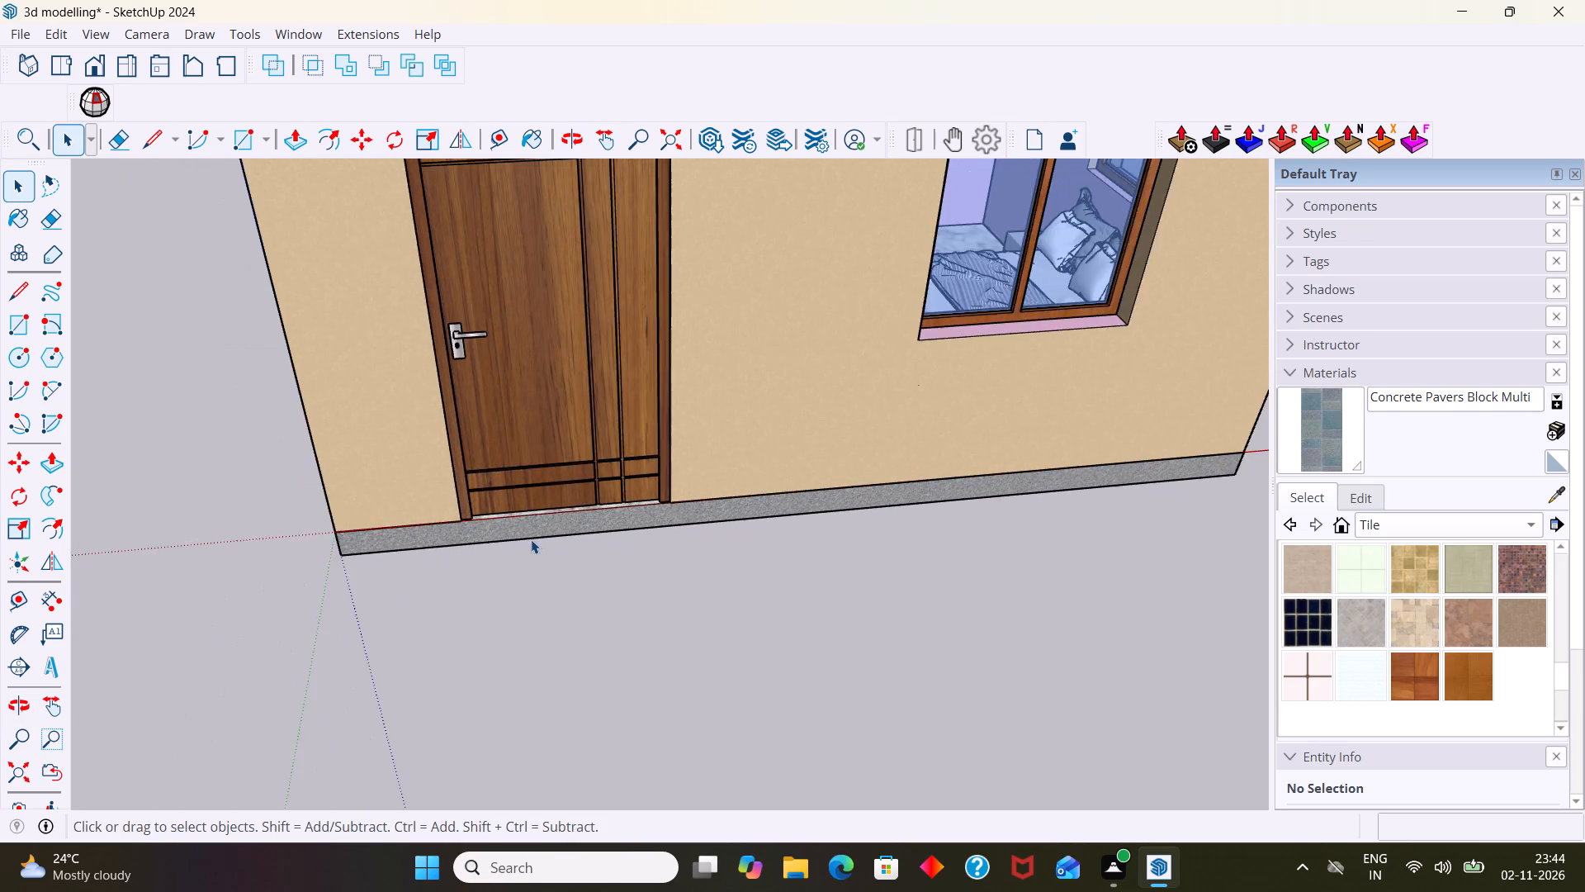
scroll(531, 539, down, 7)
middle_drag(555, 549, 438, 539)
scroll(438, 539, up, 2)
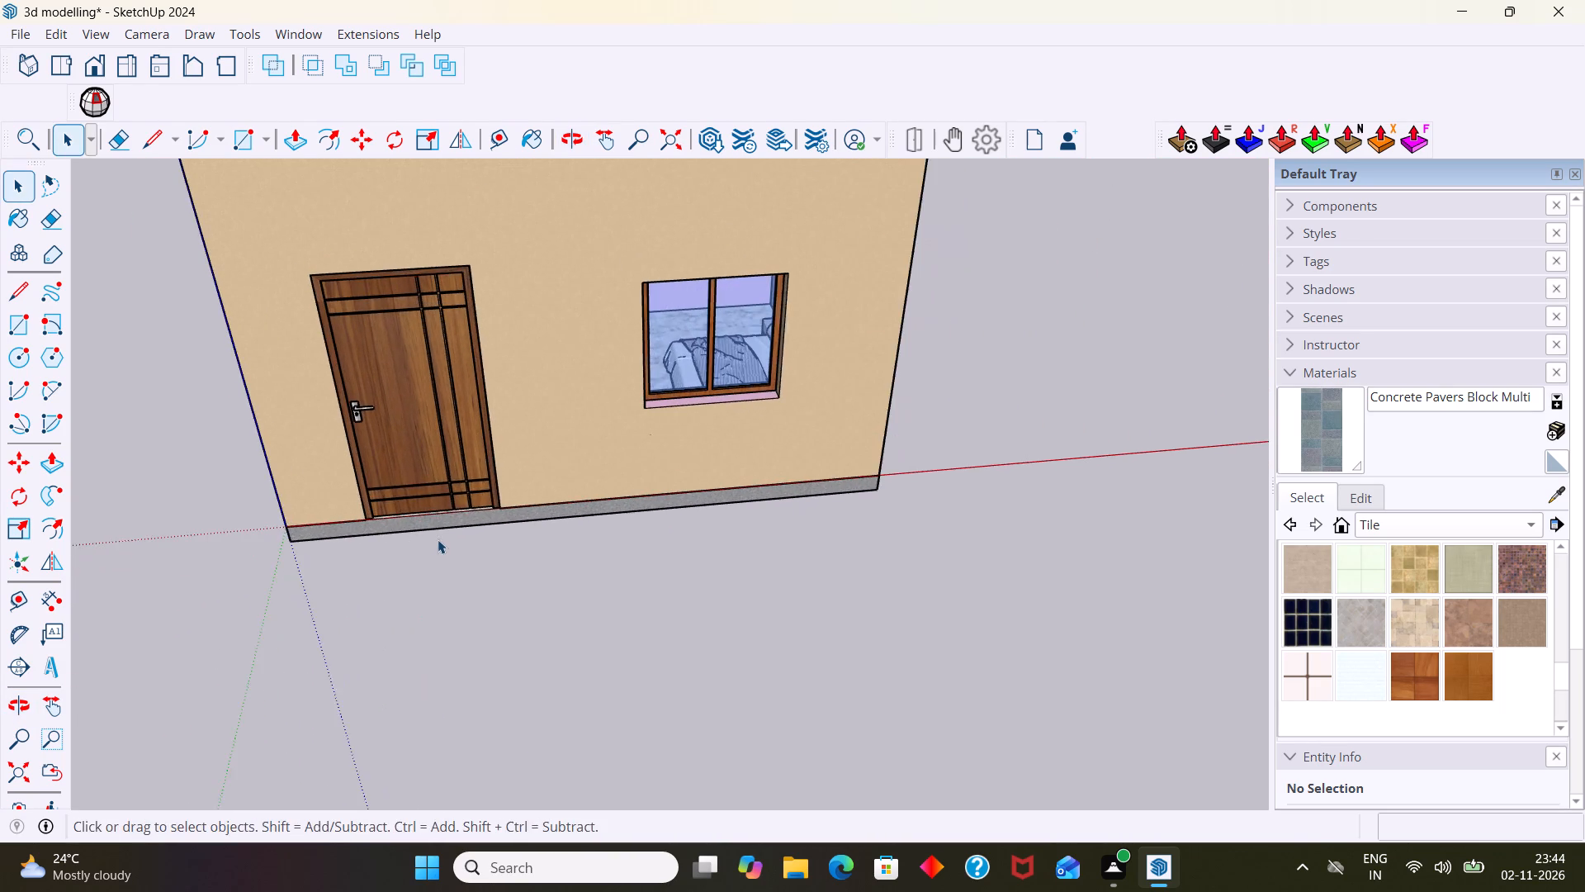
middle_drag(438, 539, 477, 540)
scroll(479, 542, up, 2)
middle_drag(482, 542, 511, 542)
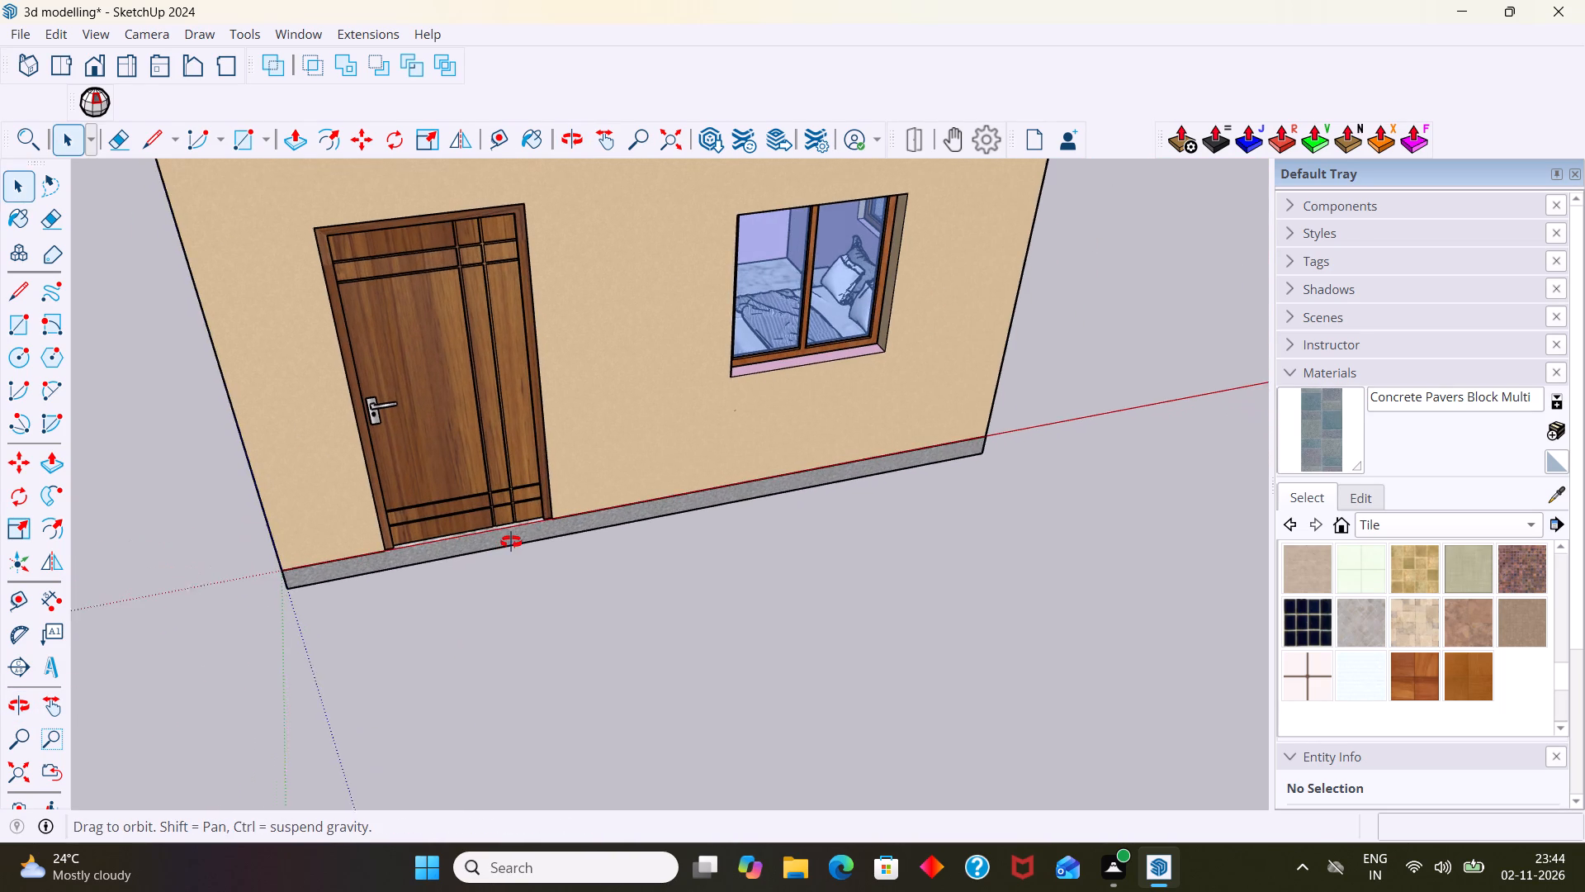
middle_drag(511, 542, 327, 567)
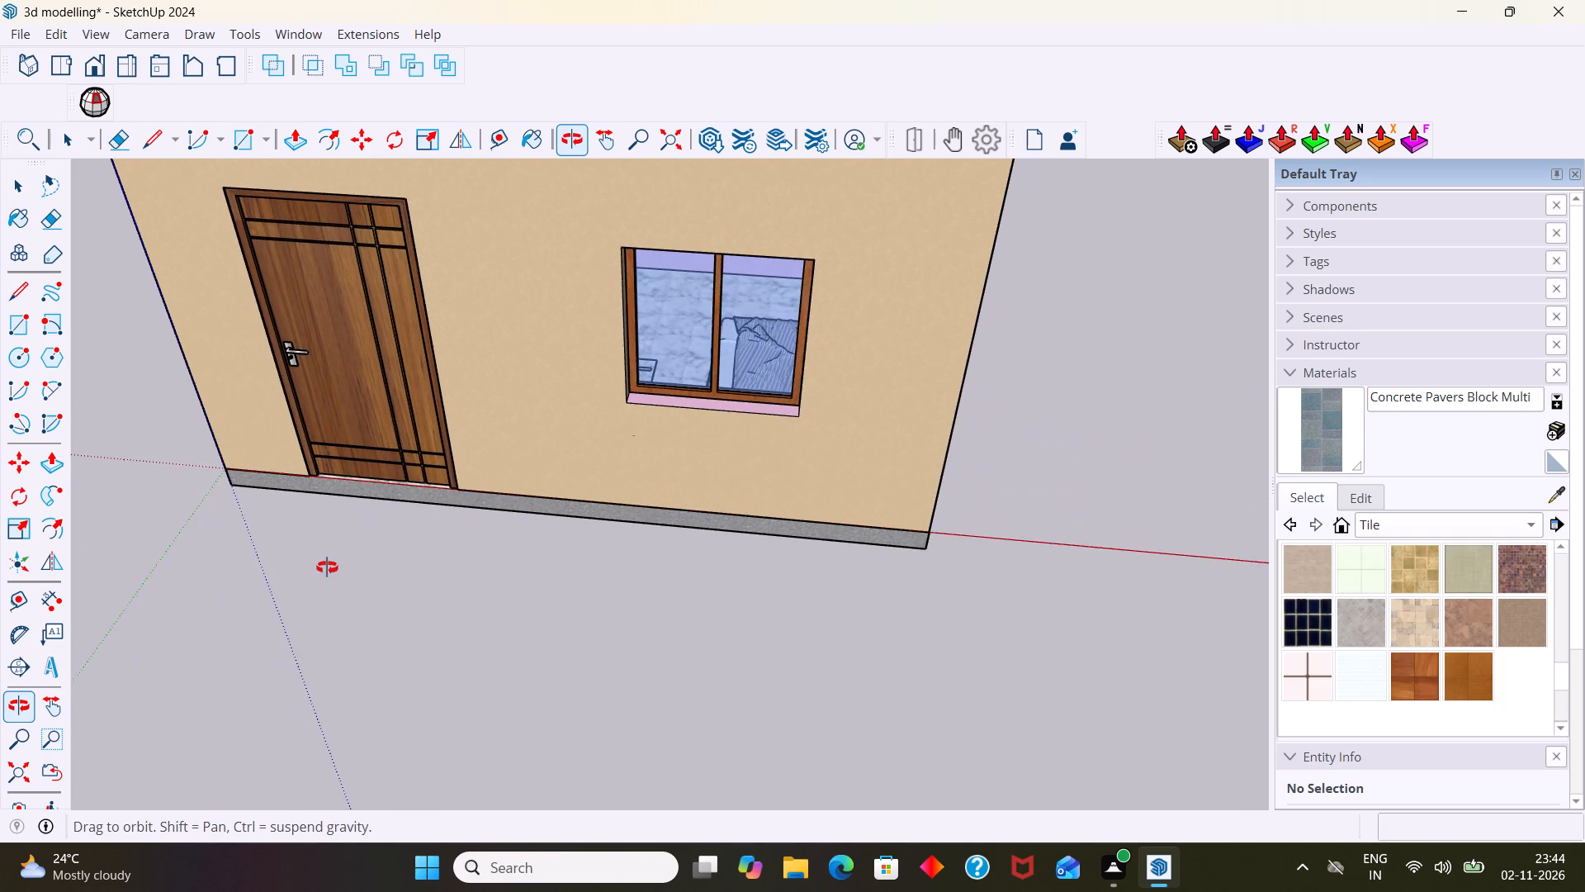
middle_drag(327, 567, 312, 568)
scroll(320, 466, up, 12)
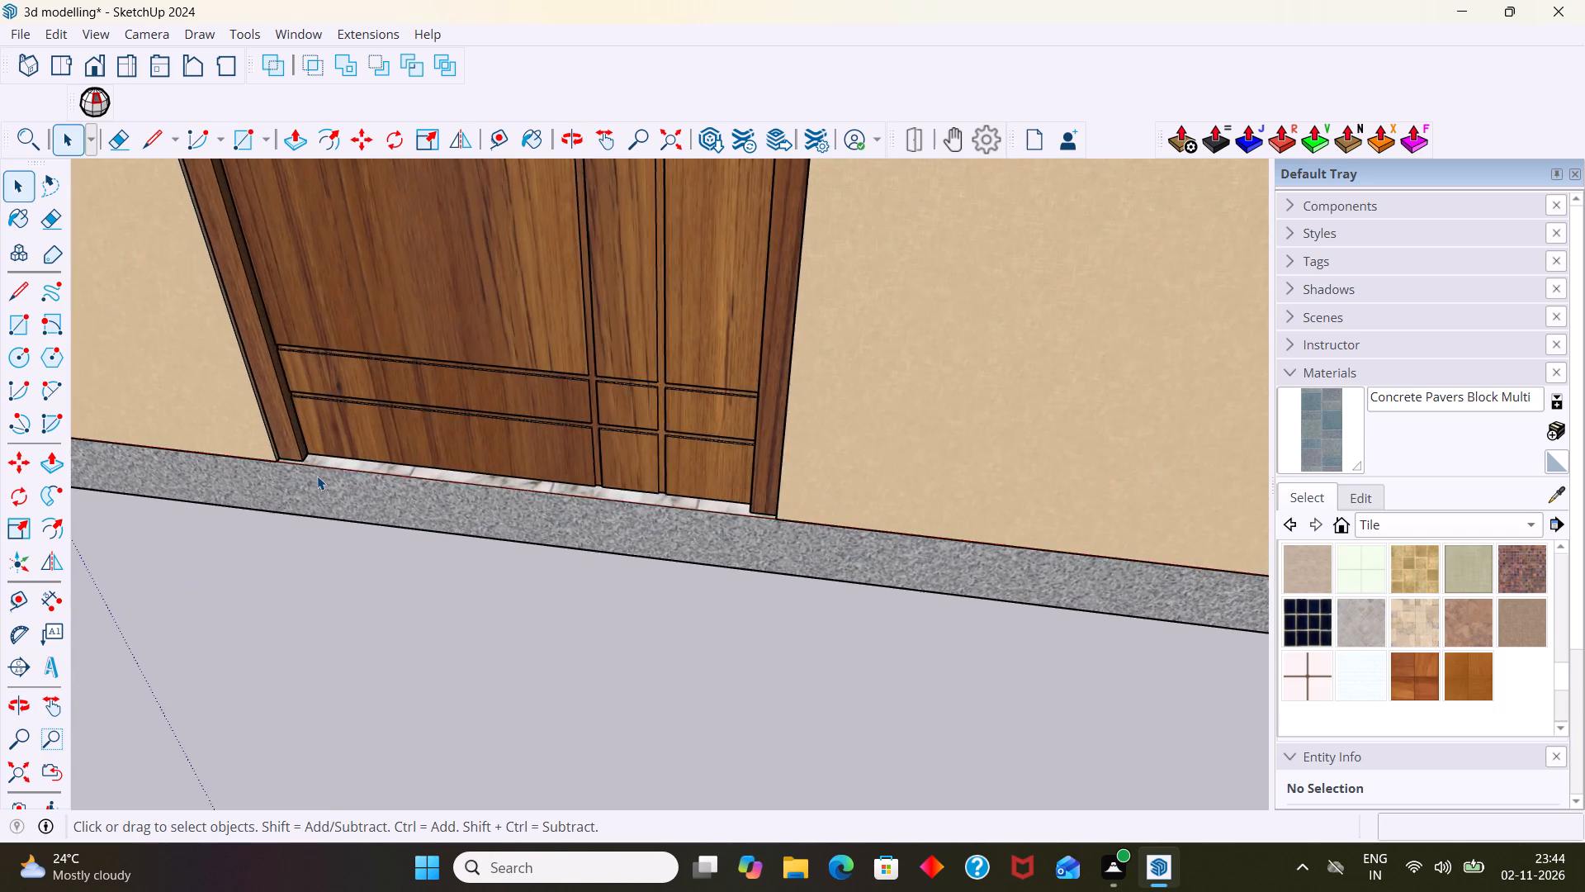
scroll(317, 476, up, 4)
scroll(318, 473, down, 4)
scroll(324, 472, up, 6)
scroll(324, 472, down, 5)
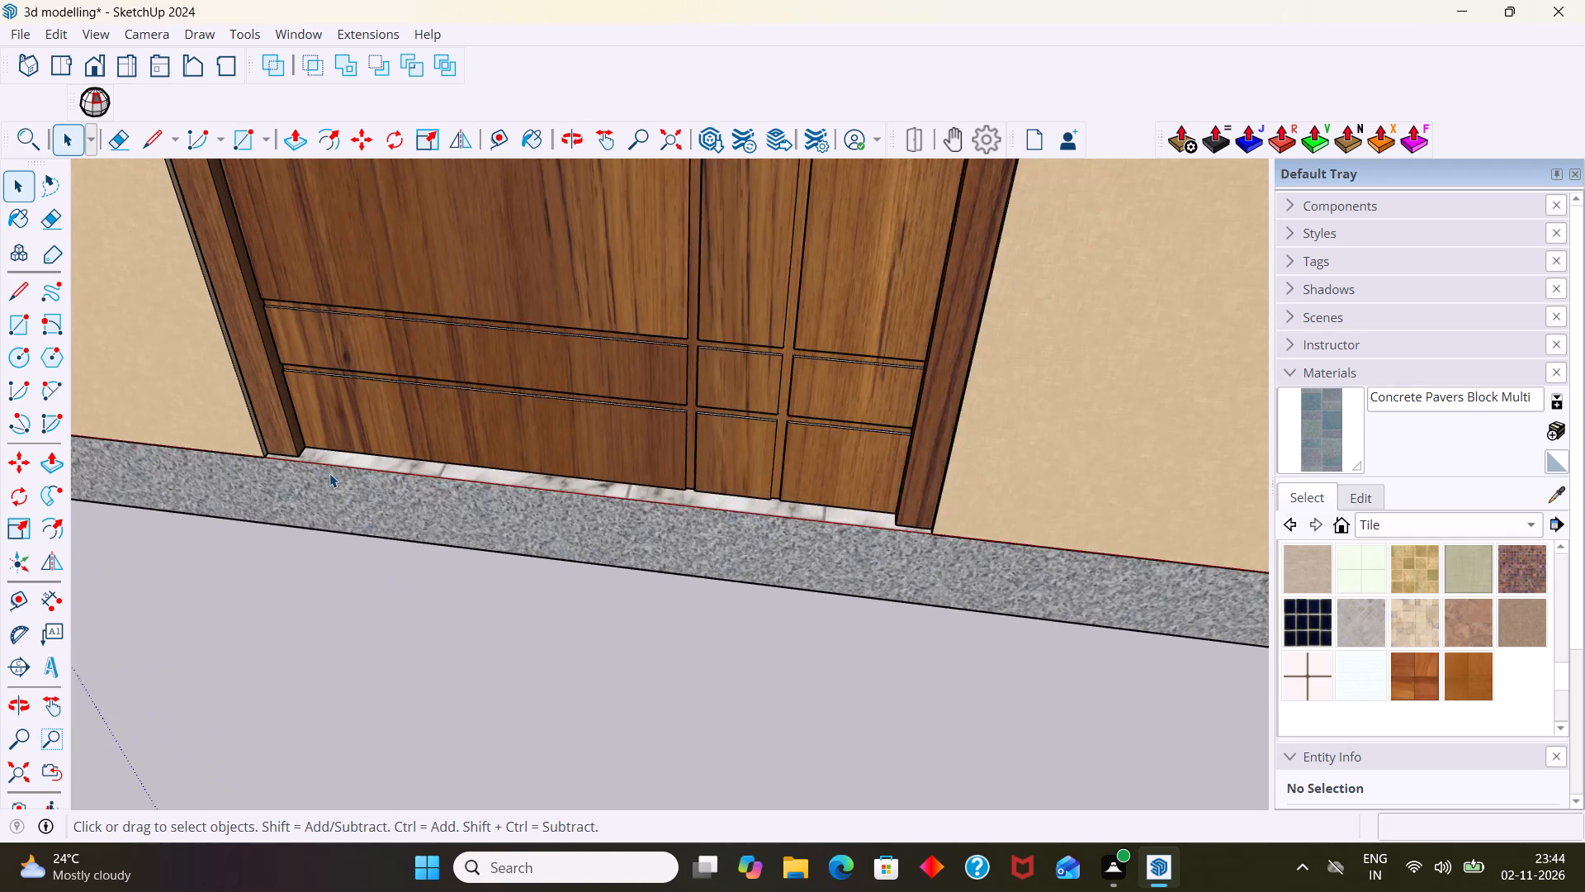
scroll(329, 473, down, 1)
click(902, 531)
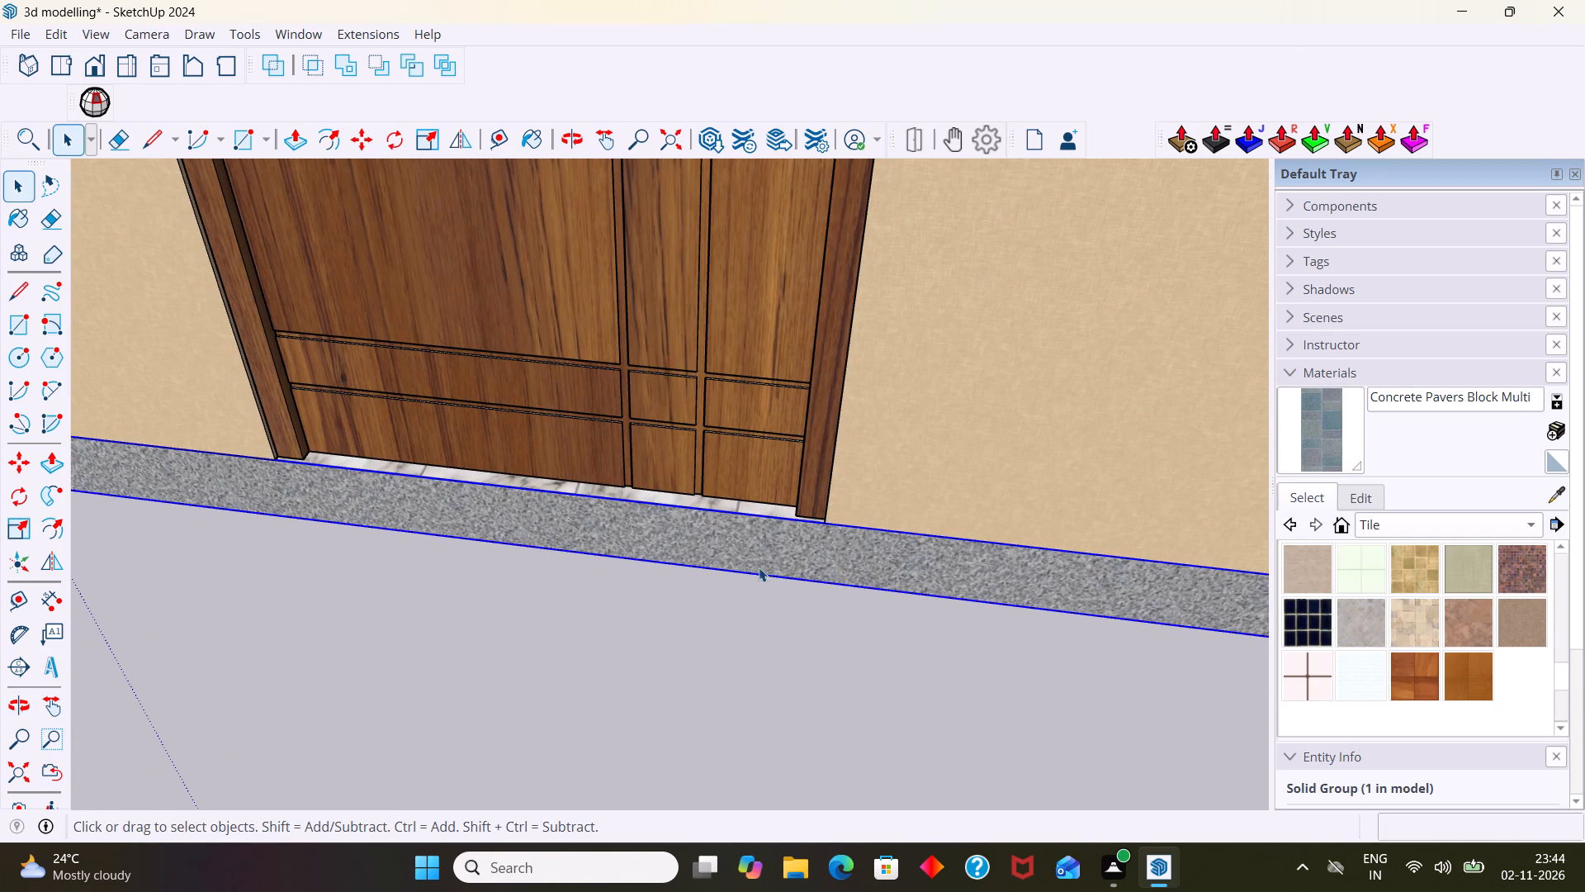
click(650, 638)
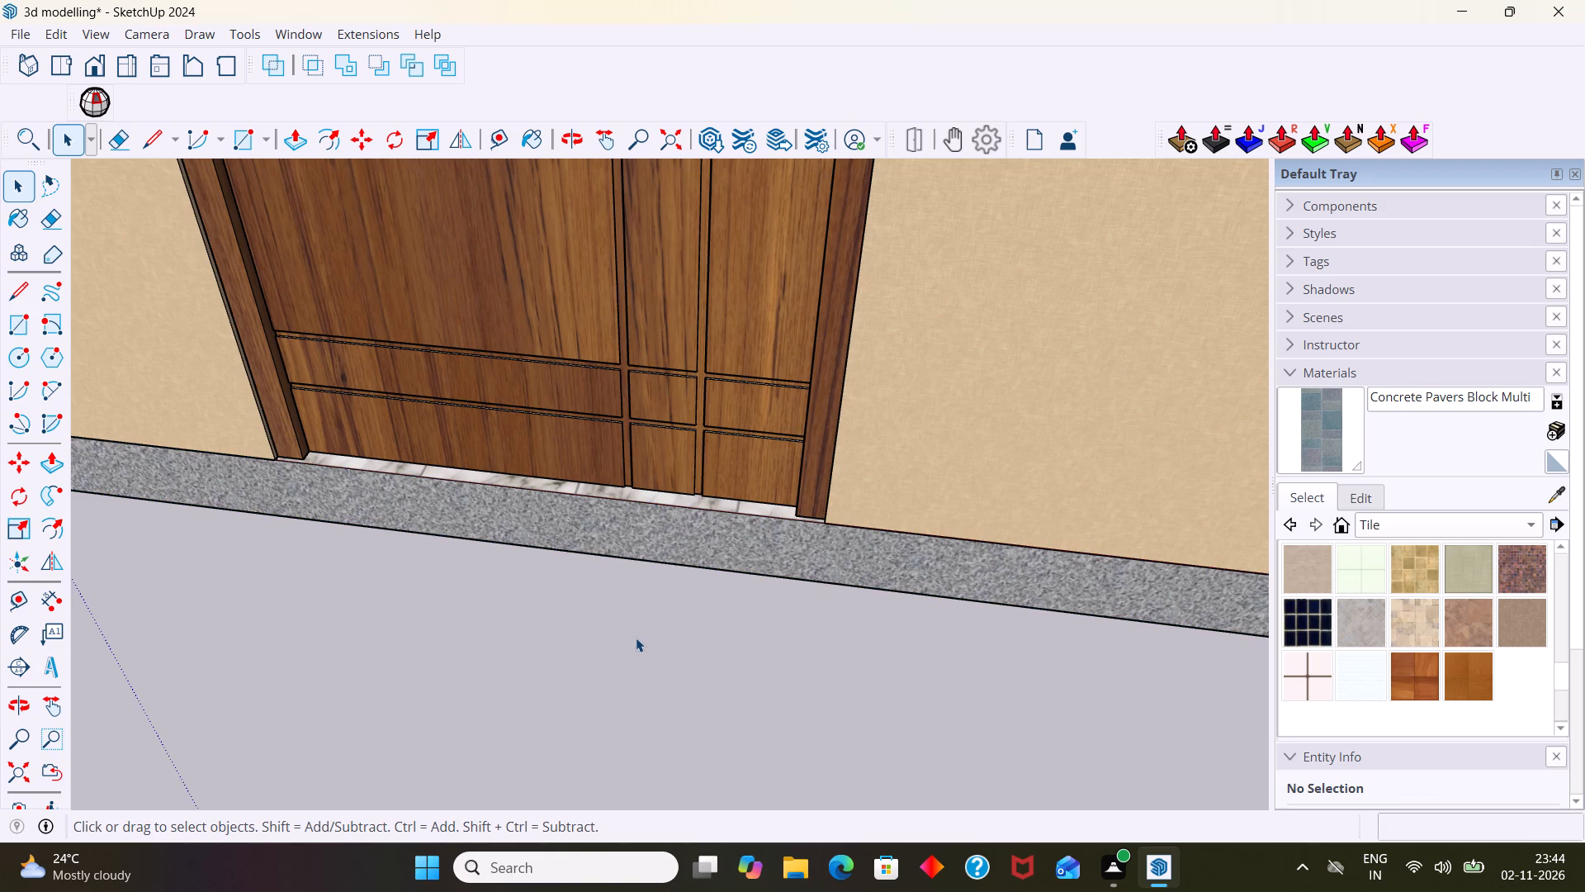
scroll(599, 615, down, 6)
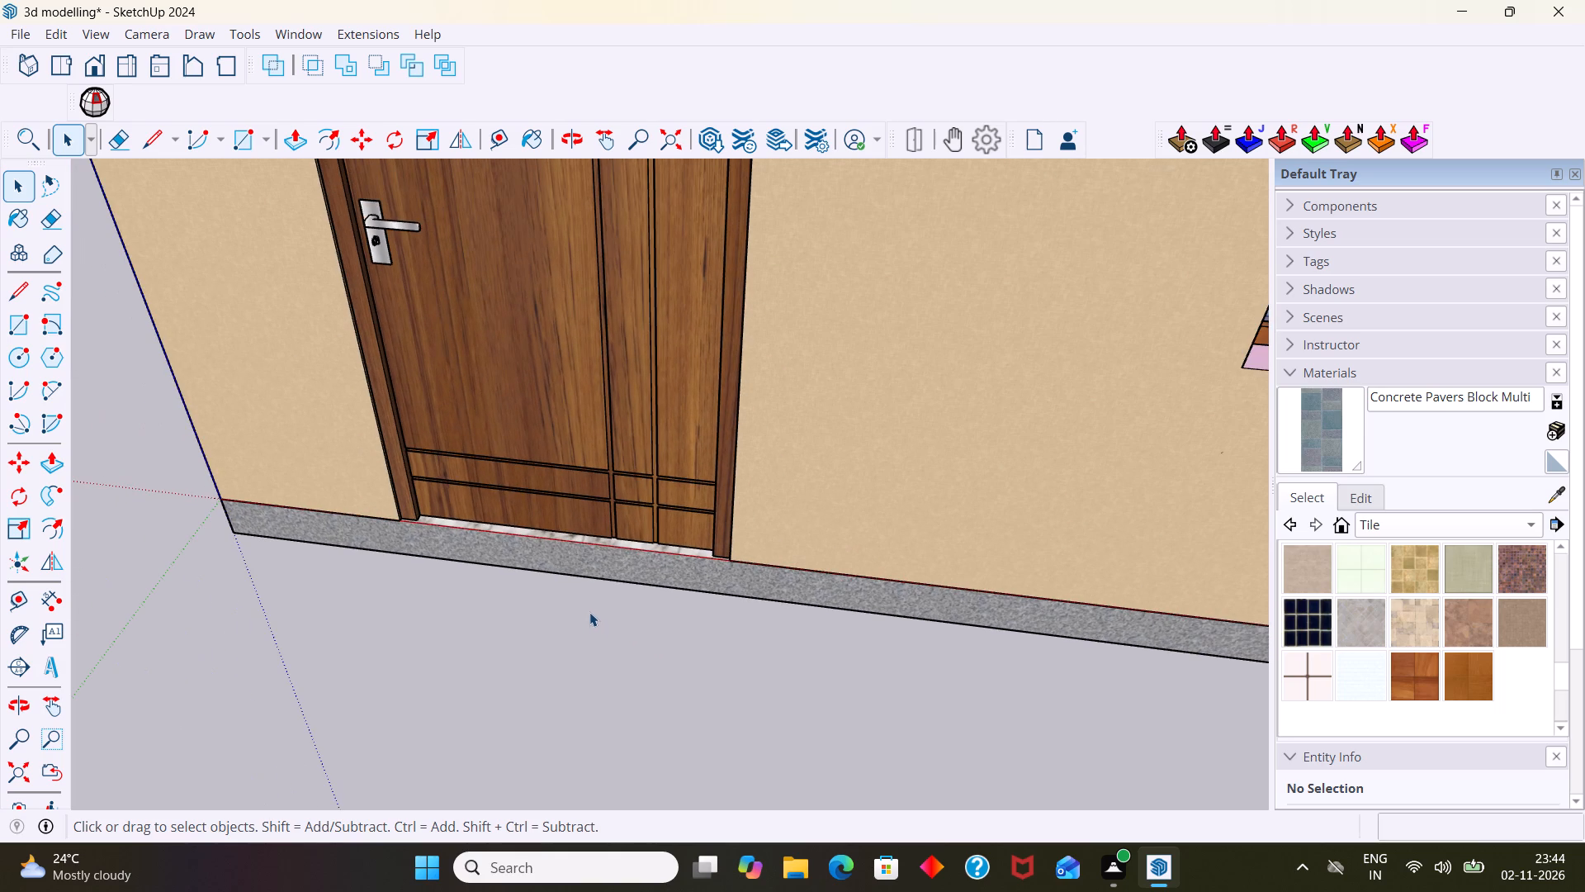
middle_drag(589, 612, 428, 613)
middle_drag(430, 596, 653, 614)
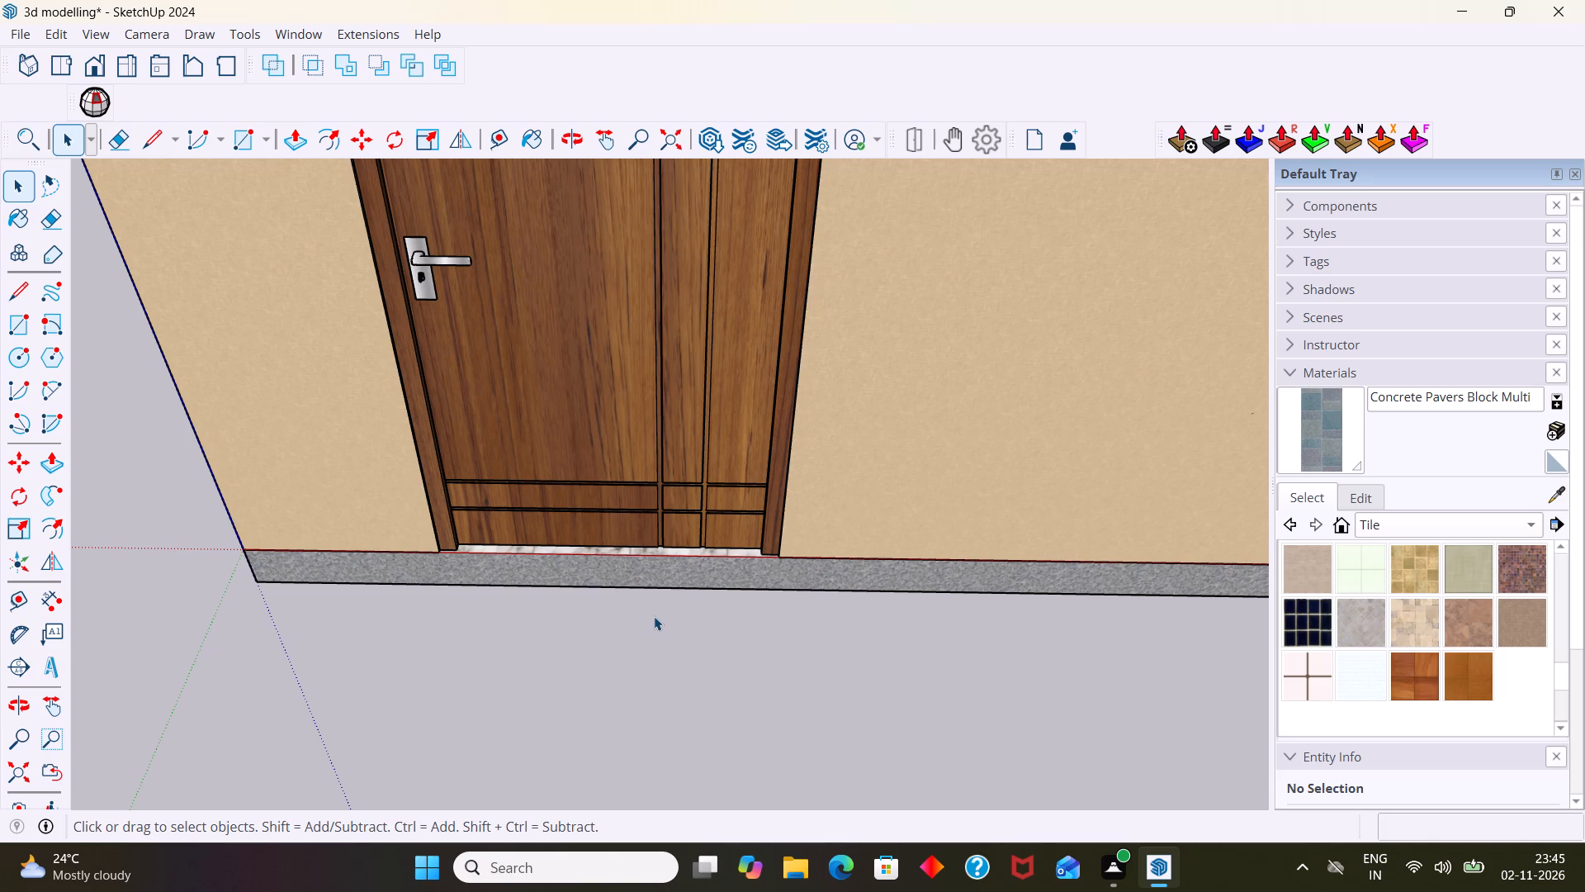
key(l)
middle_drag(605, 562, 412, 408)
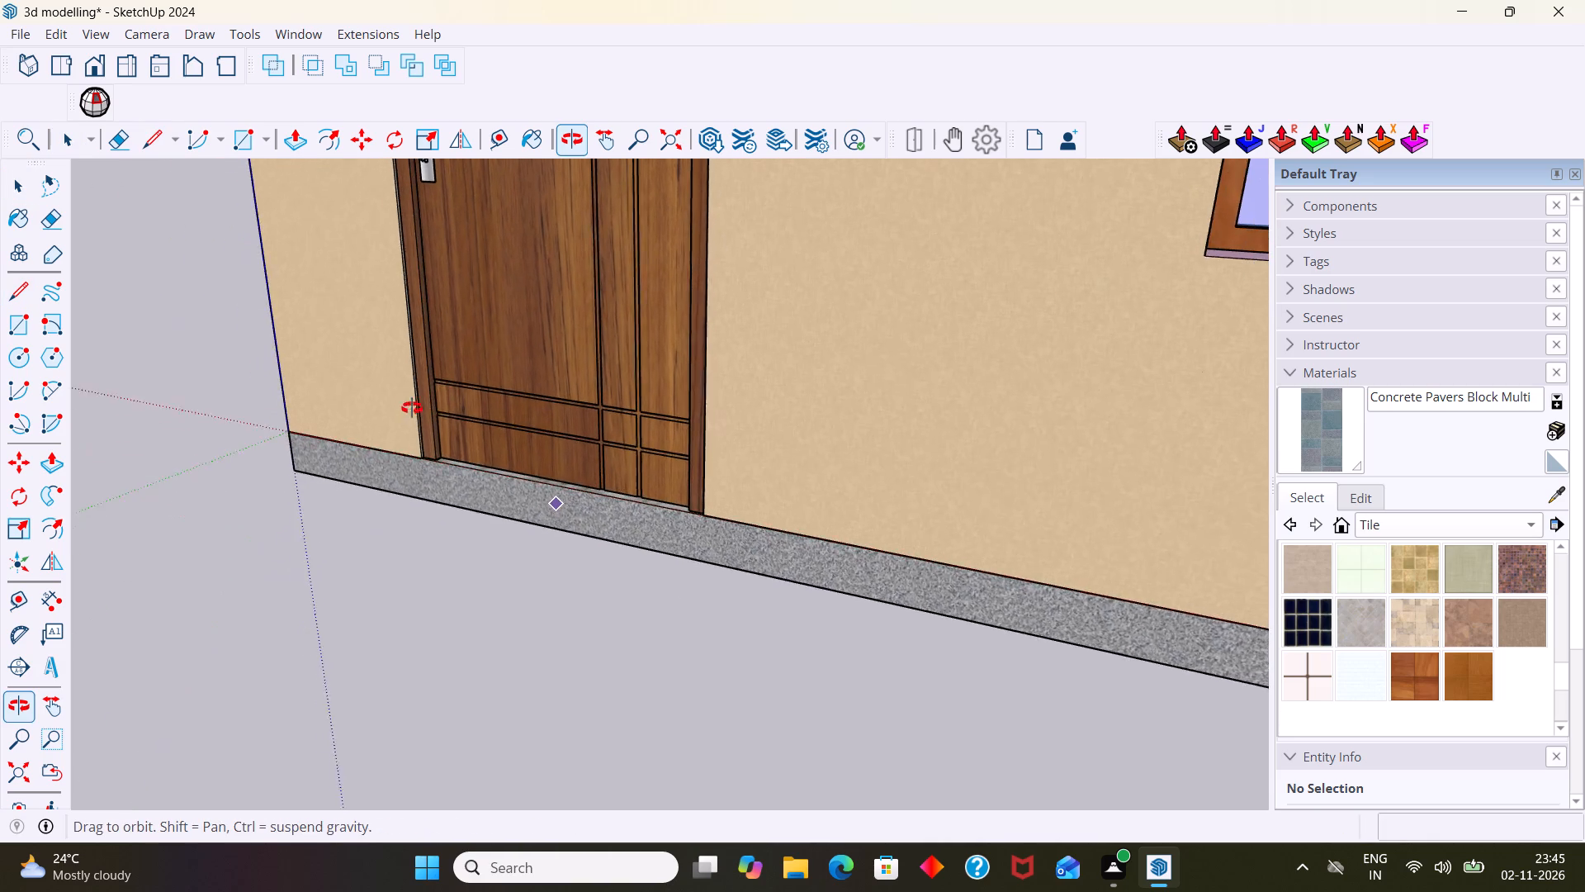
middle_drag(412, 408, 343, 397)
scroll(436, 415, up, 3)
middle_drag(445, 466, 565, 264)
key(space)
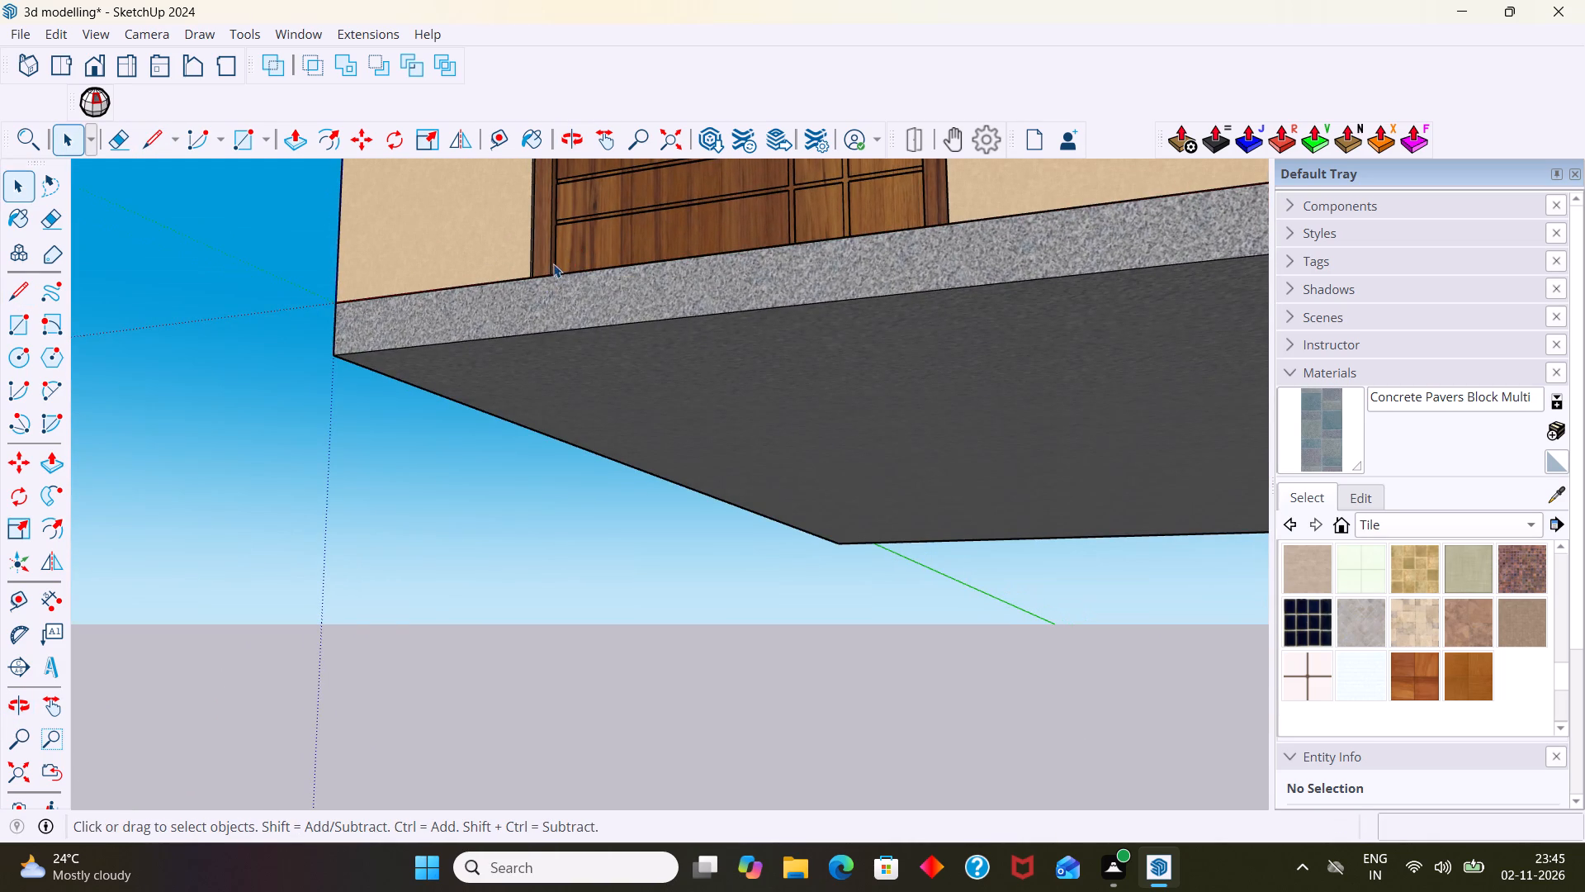
Open the base slab group and push/pull its underside face downward by 6".
scroll(549, 272, down, 15)
middle_drag(610, 299, 602, 456)
middle_drag(599, 455, 501, 267)
scroll(574, 323, up, 6)
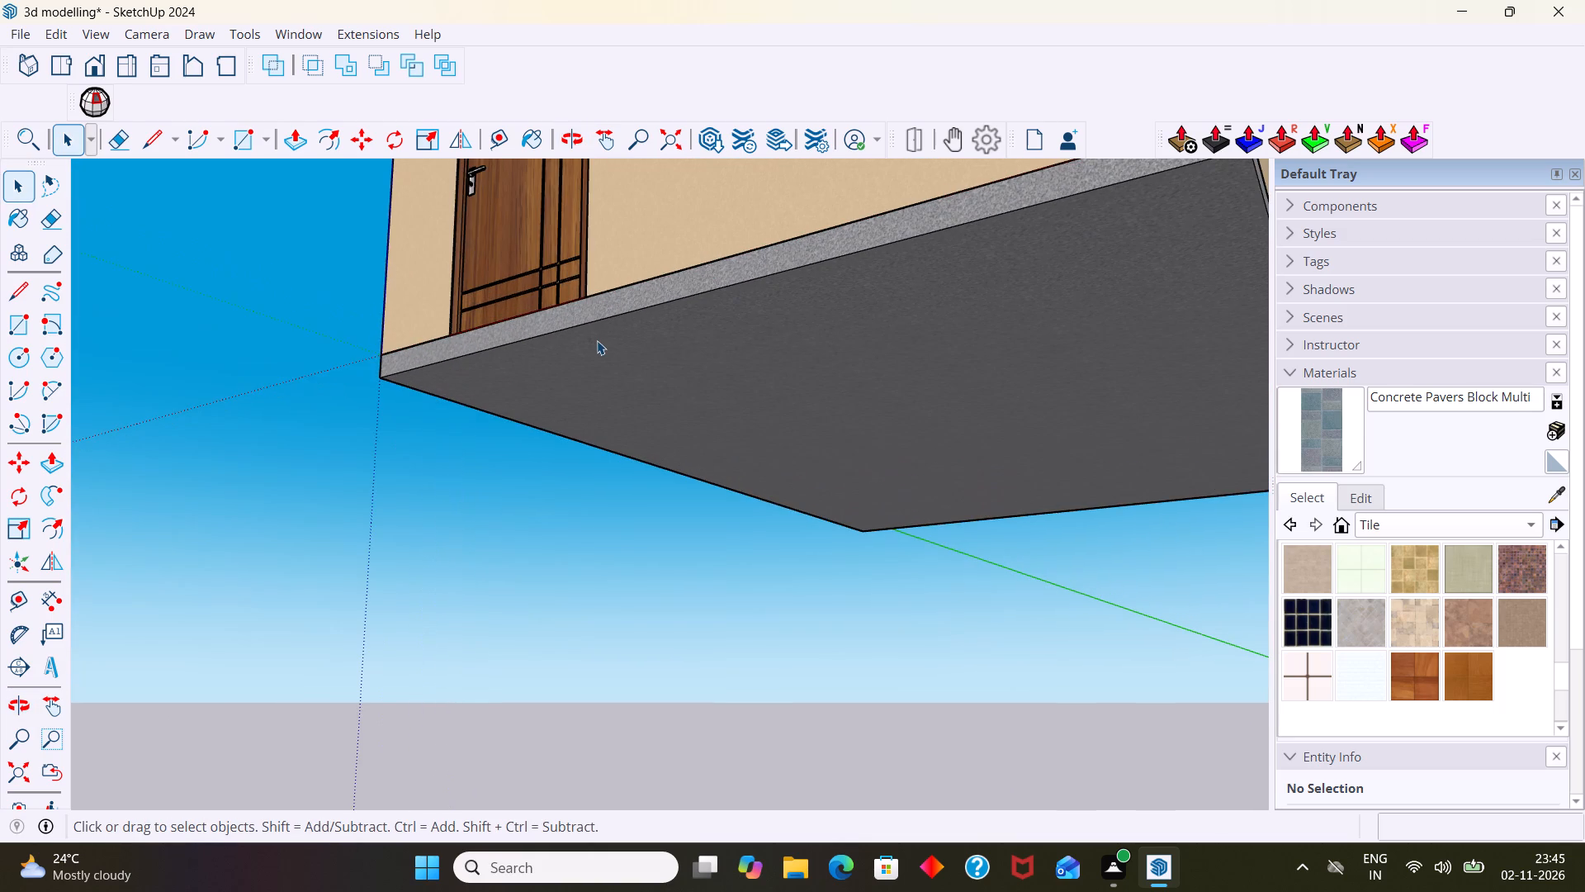
scroll(597, 340, up, 4)
scroll(597, 340, down, 9)
middle_drag(788, 334, 770, 402)
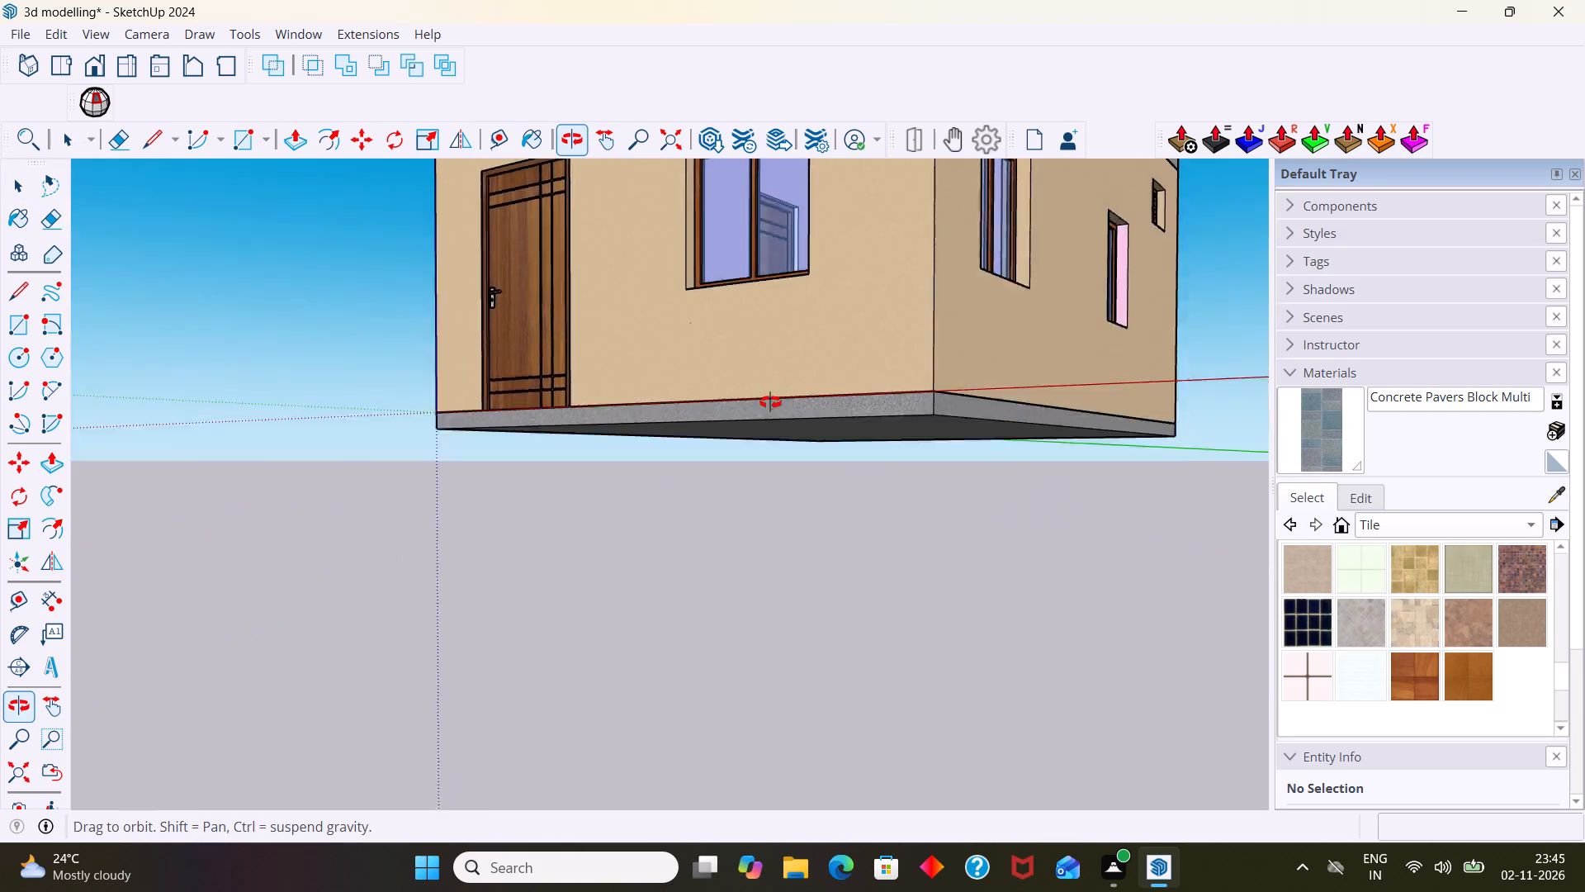
middle_drag(770, 402, 763, 330)
scroll(742, 319, up, 3)
double_click(736, 316)
scroll(736, 314, up, 3)
click(736, 314)
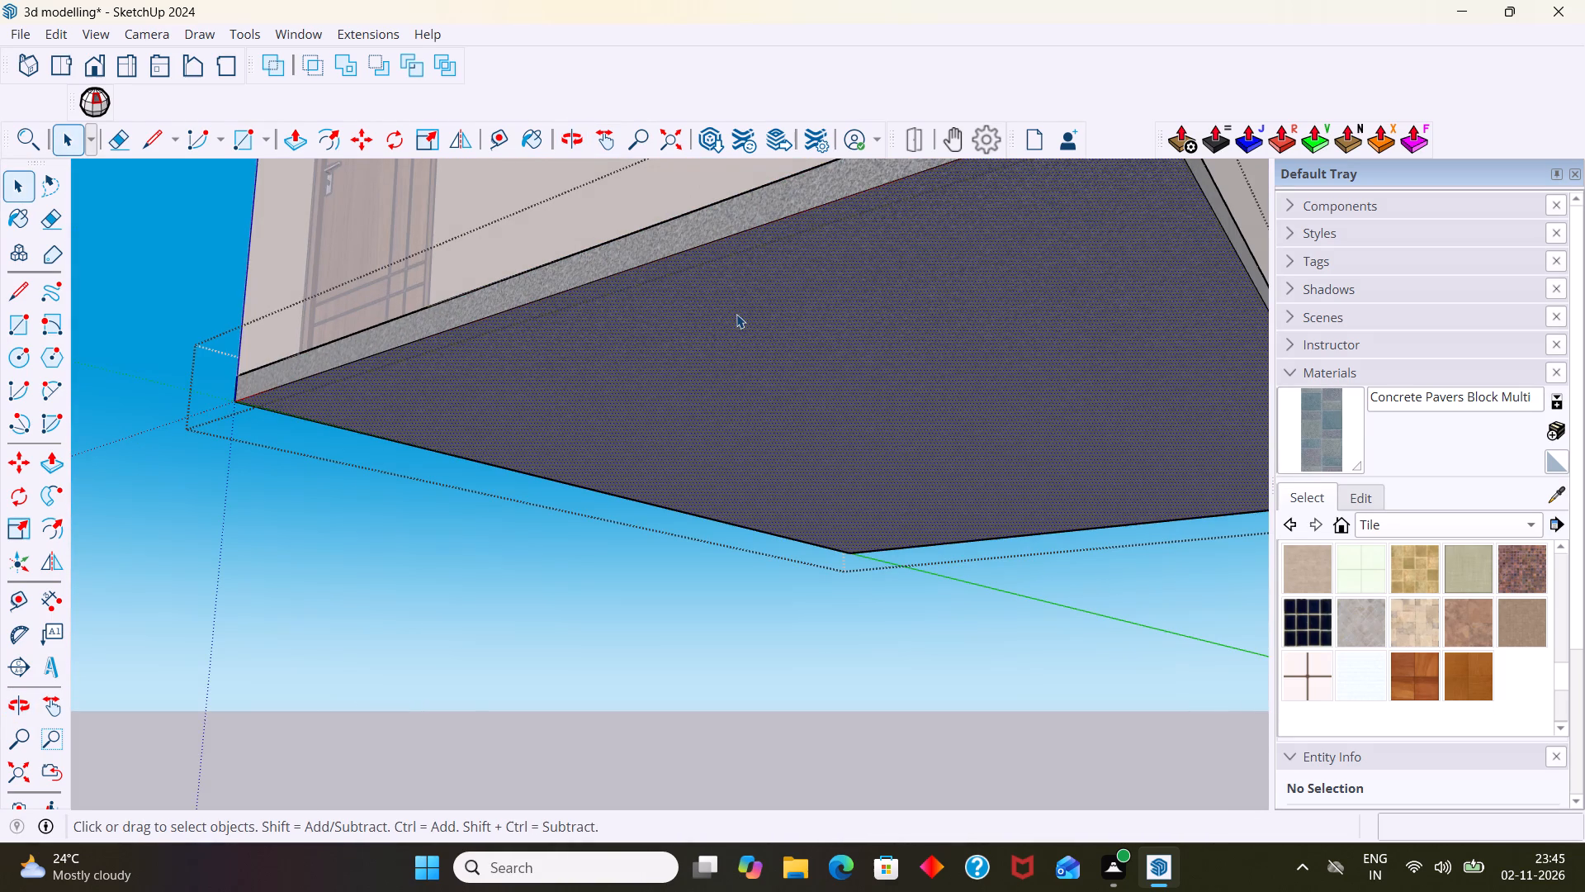
key(p)
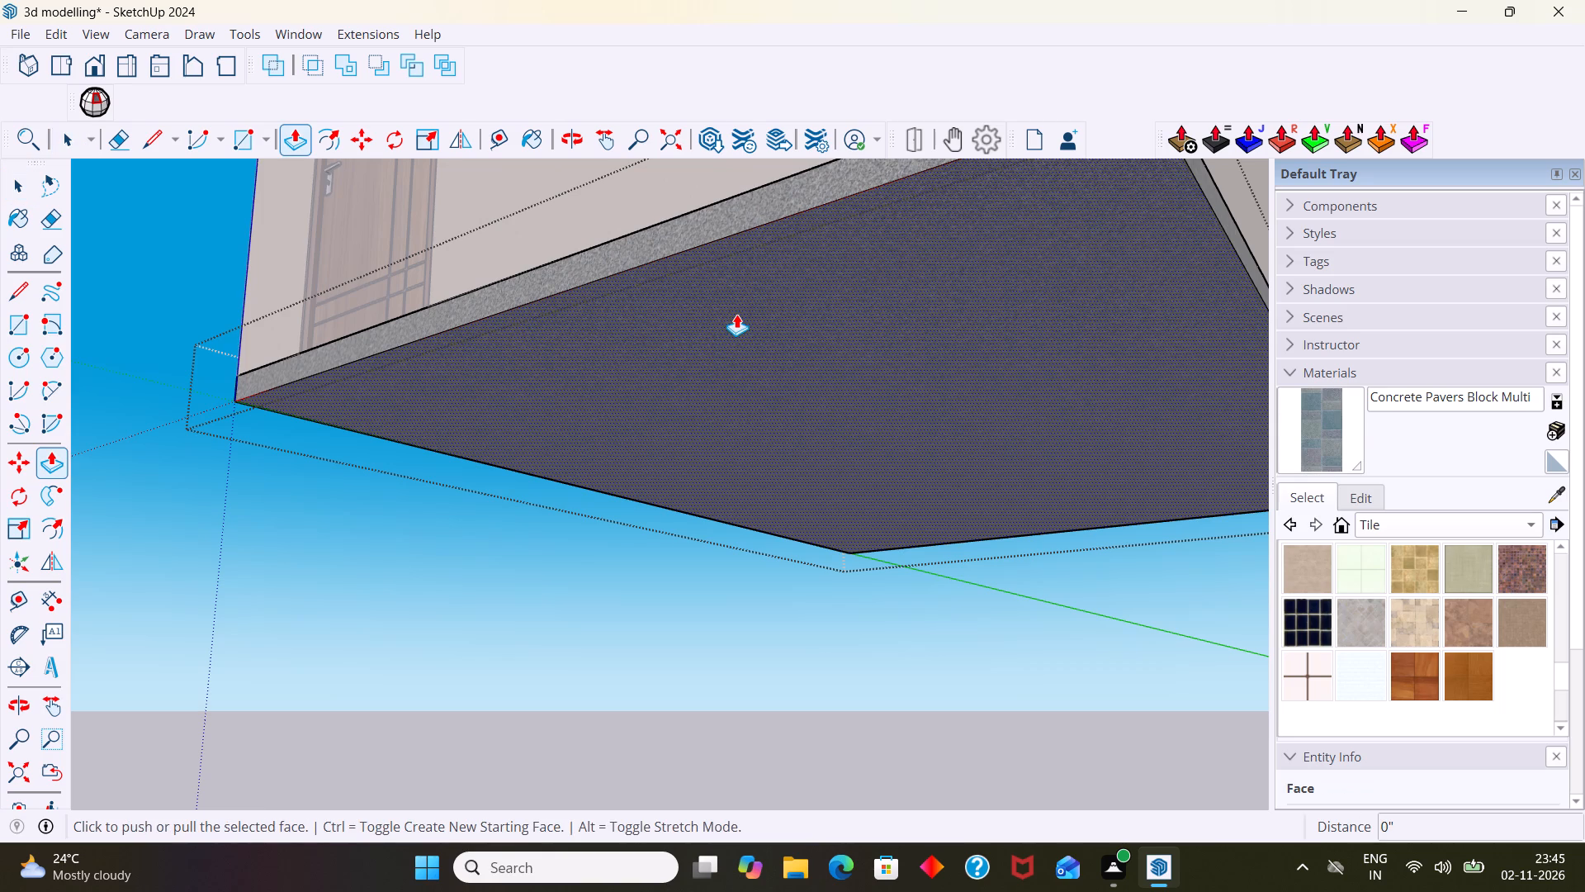
click(749, 315)
click(741, 272)
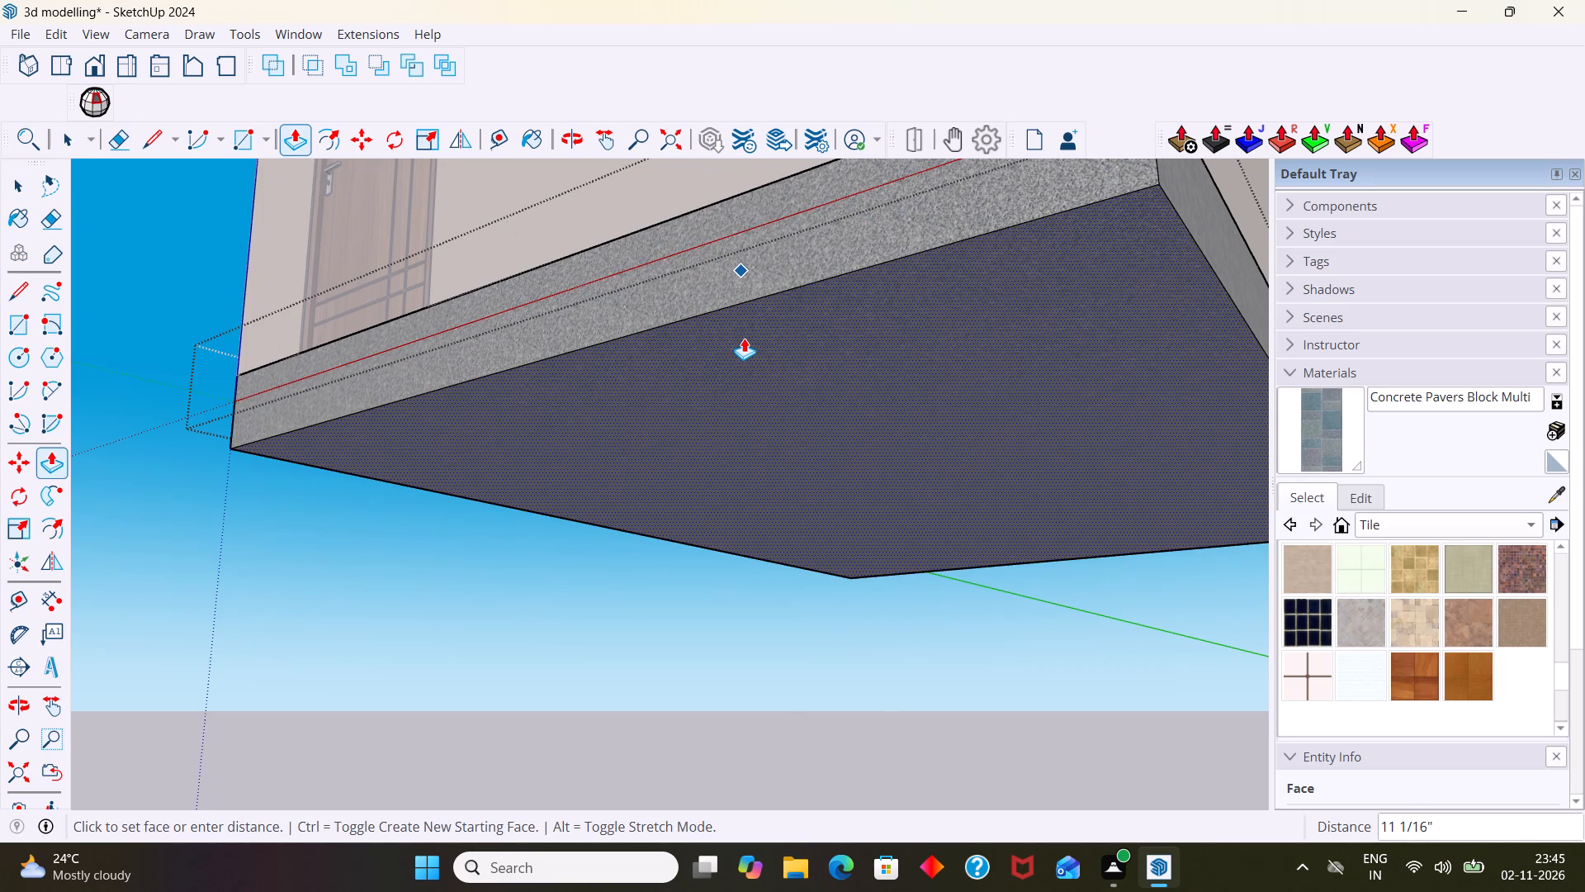
key(6)
key(shift+quotedbl)
key(Return)
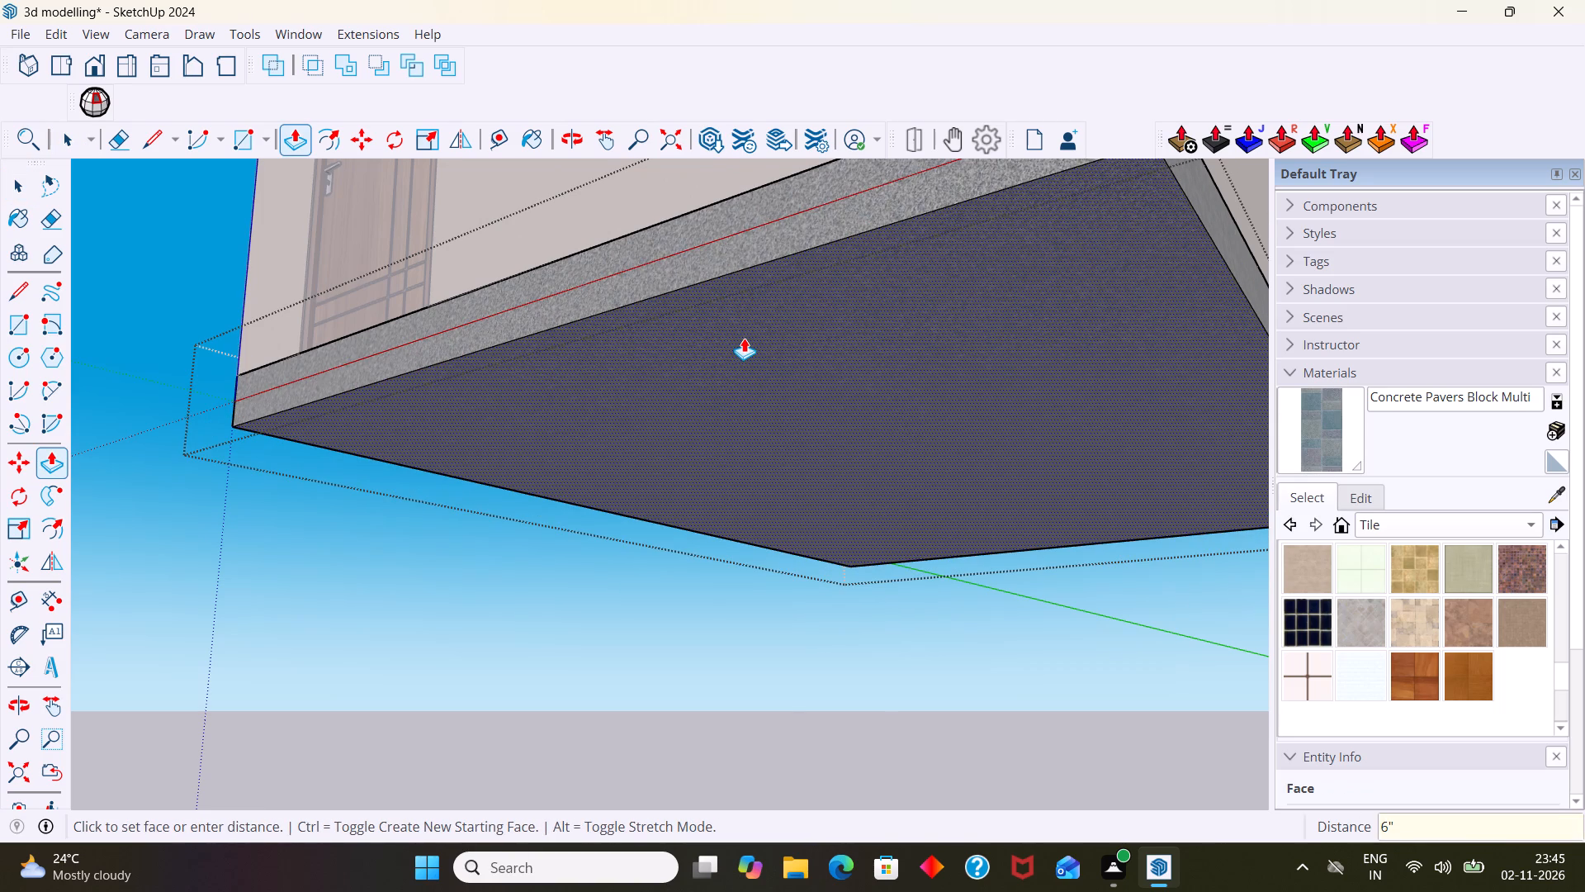
Push/pull the base slab's underside face downward by a further 1' to deepen the plinth.
scroll(745, 339, down, 10)
middle_drag(758, 344, 773, 461)
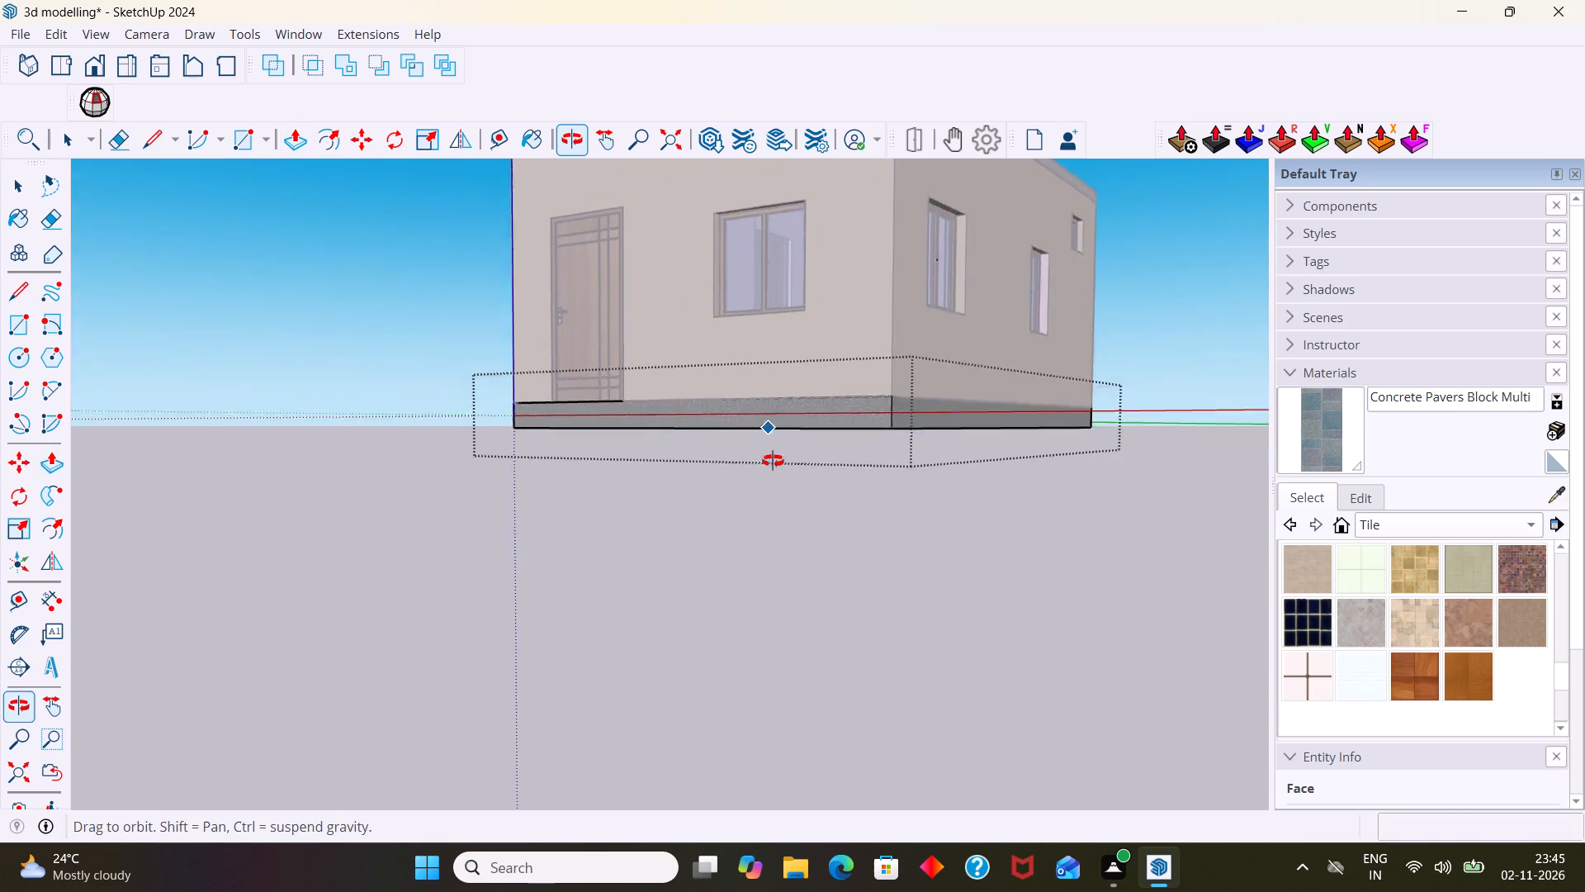
middle_drag(773, 461, 613, 490)
scroll(631, 496, up, 3)
middle_drag(646, 494, 720, 308)
scroll(707, 314, up, 2)
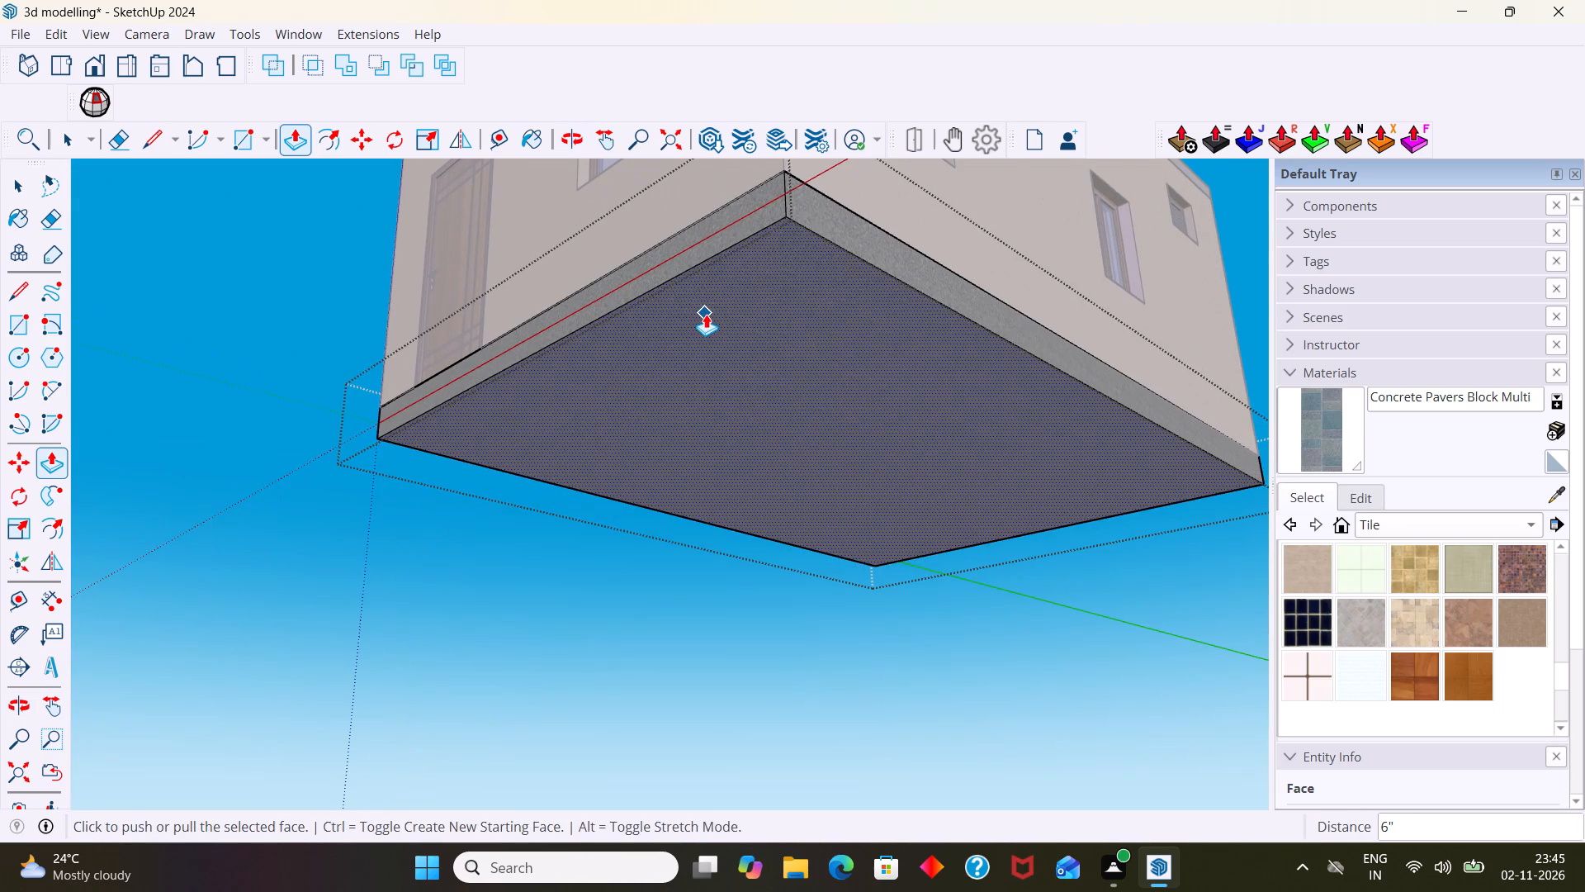
click(706, 314)
text(1')
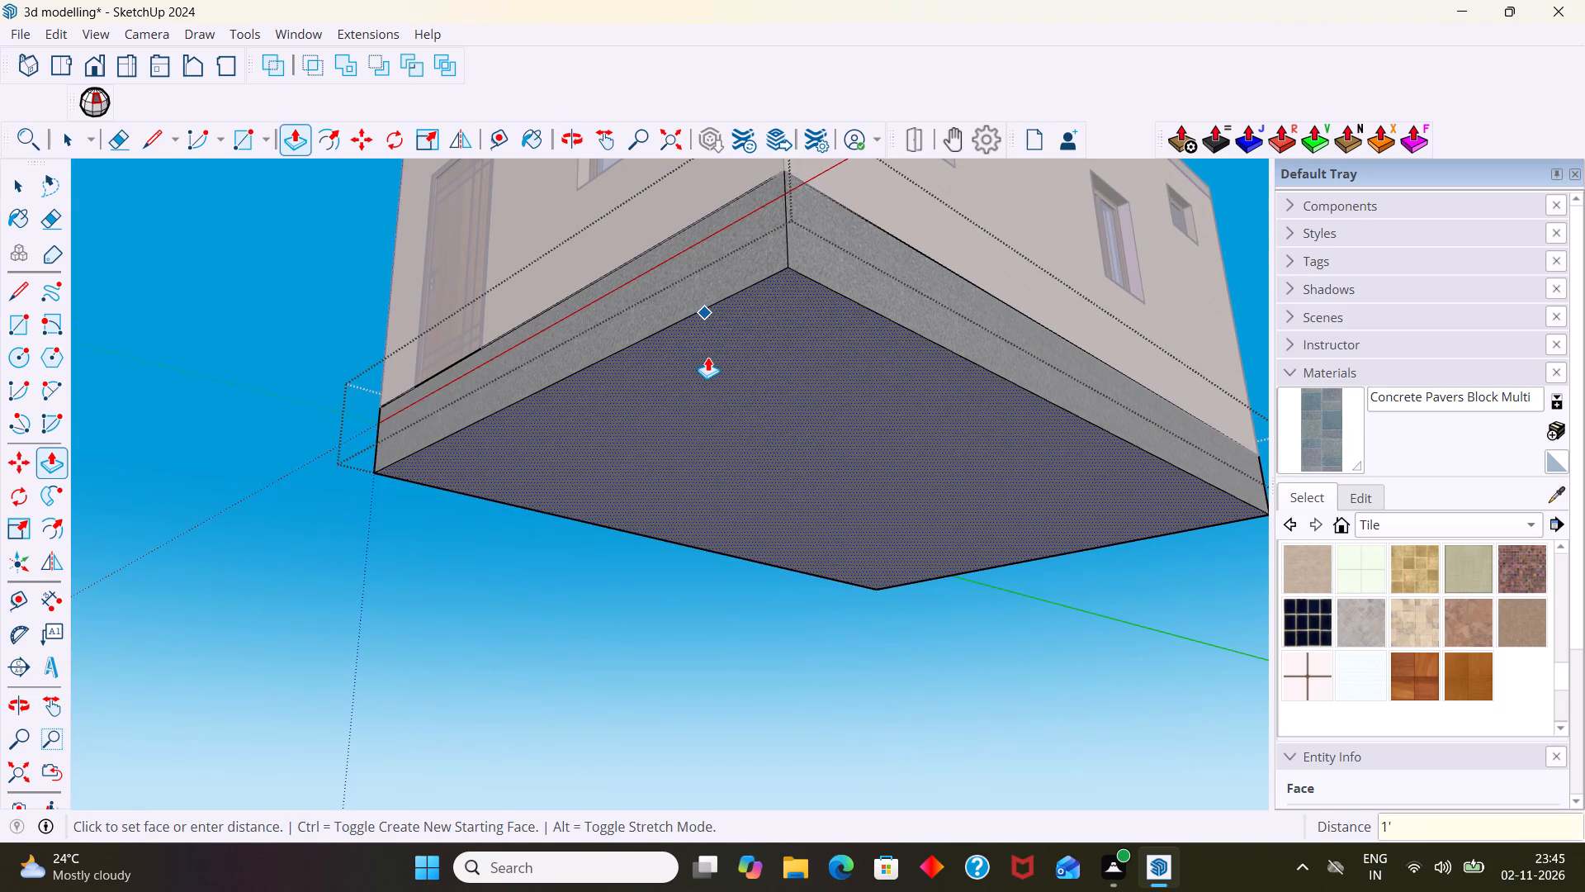
key(Return)
scroll(707, 363, down, 7)
middle_drag(727, 482, 782, 680)
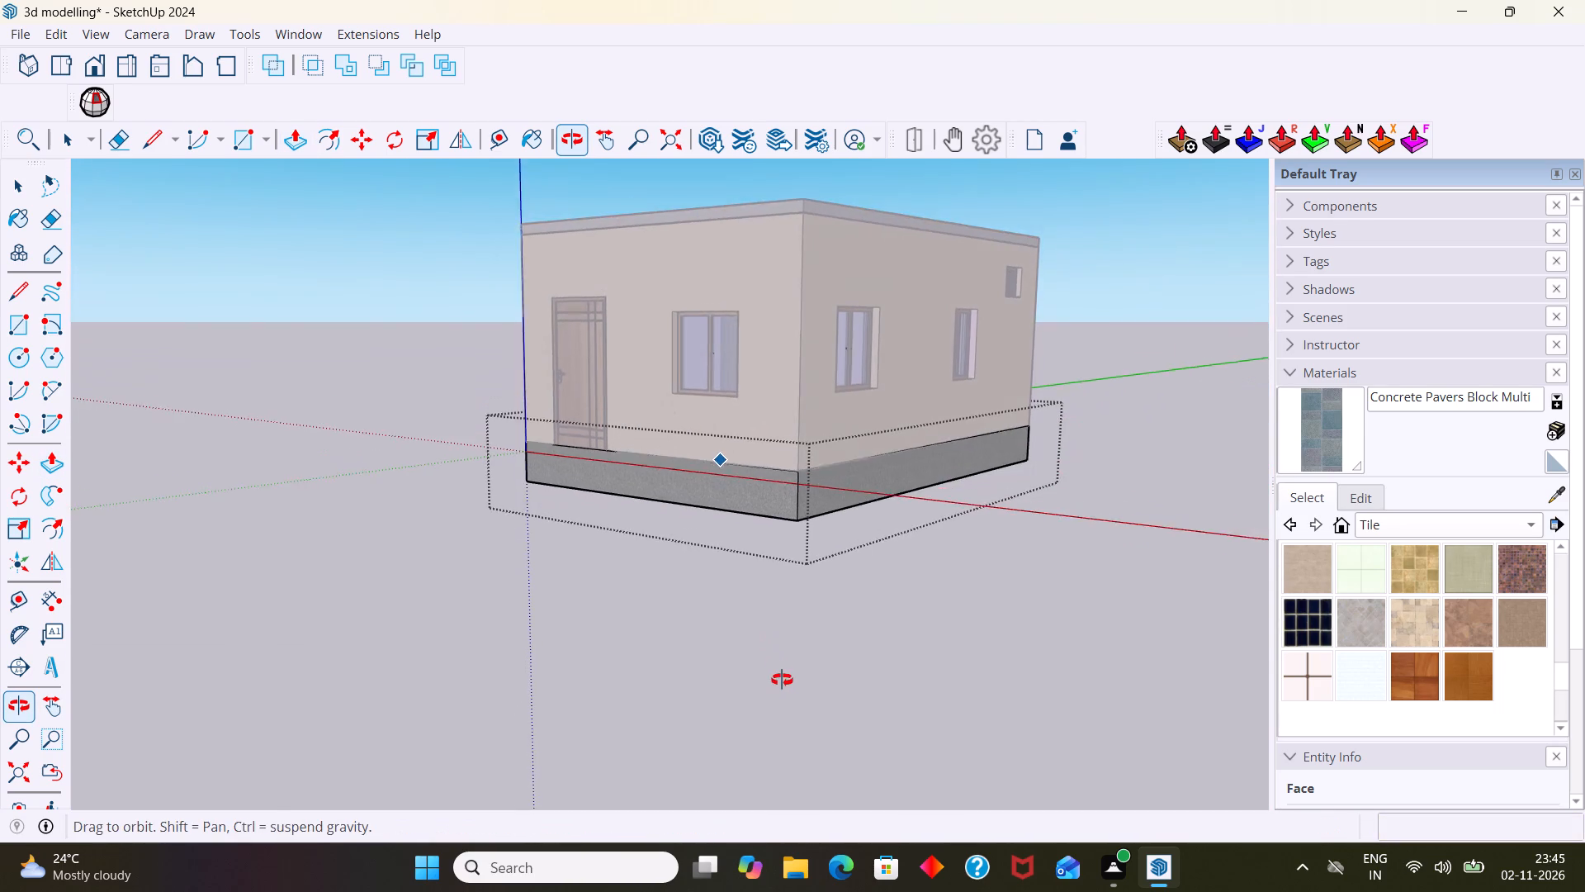
Close the base slab group and examine the deepened plinth around the house, including below the porch gate and side walls.
middle_drag(782, 680, 781, 690)
key(space)
click(783, 690)
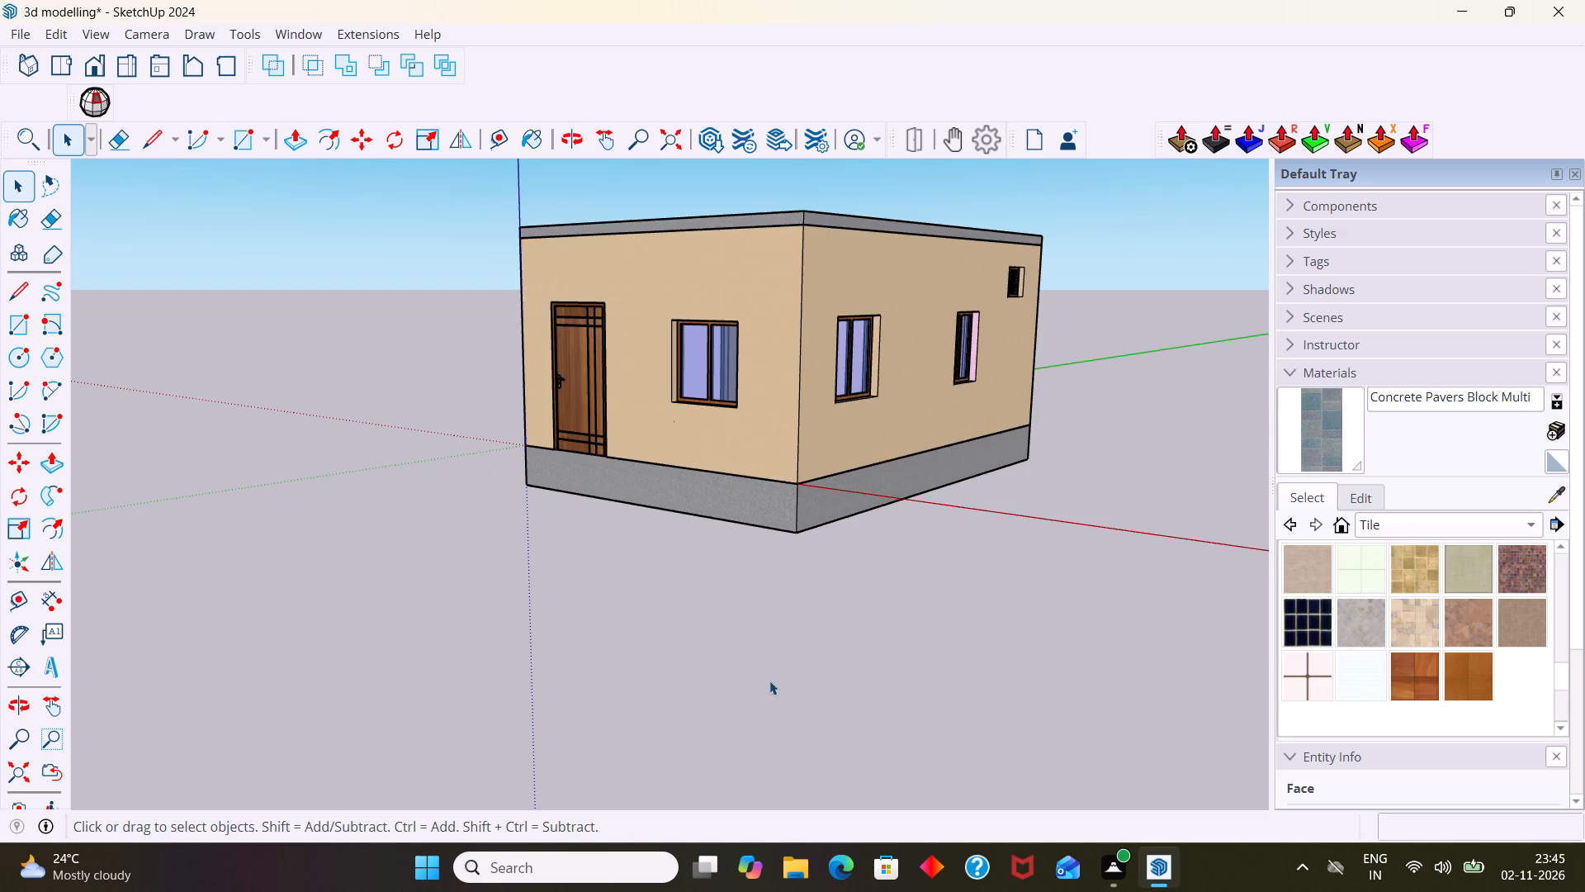
middle_drag(751, 649, 705, 756)
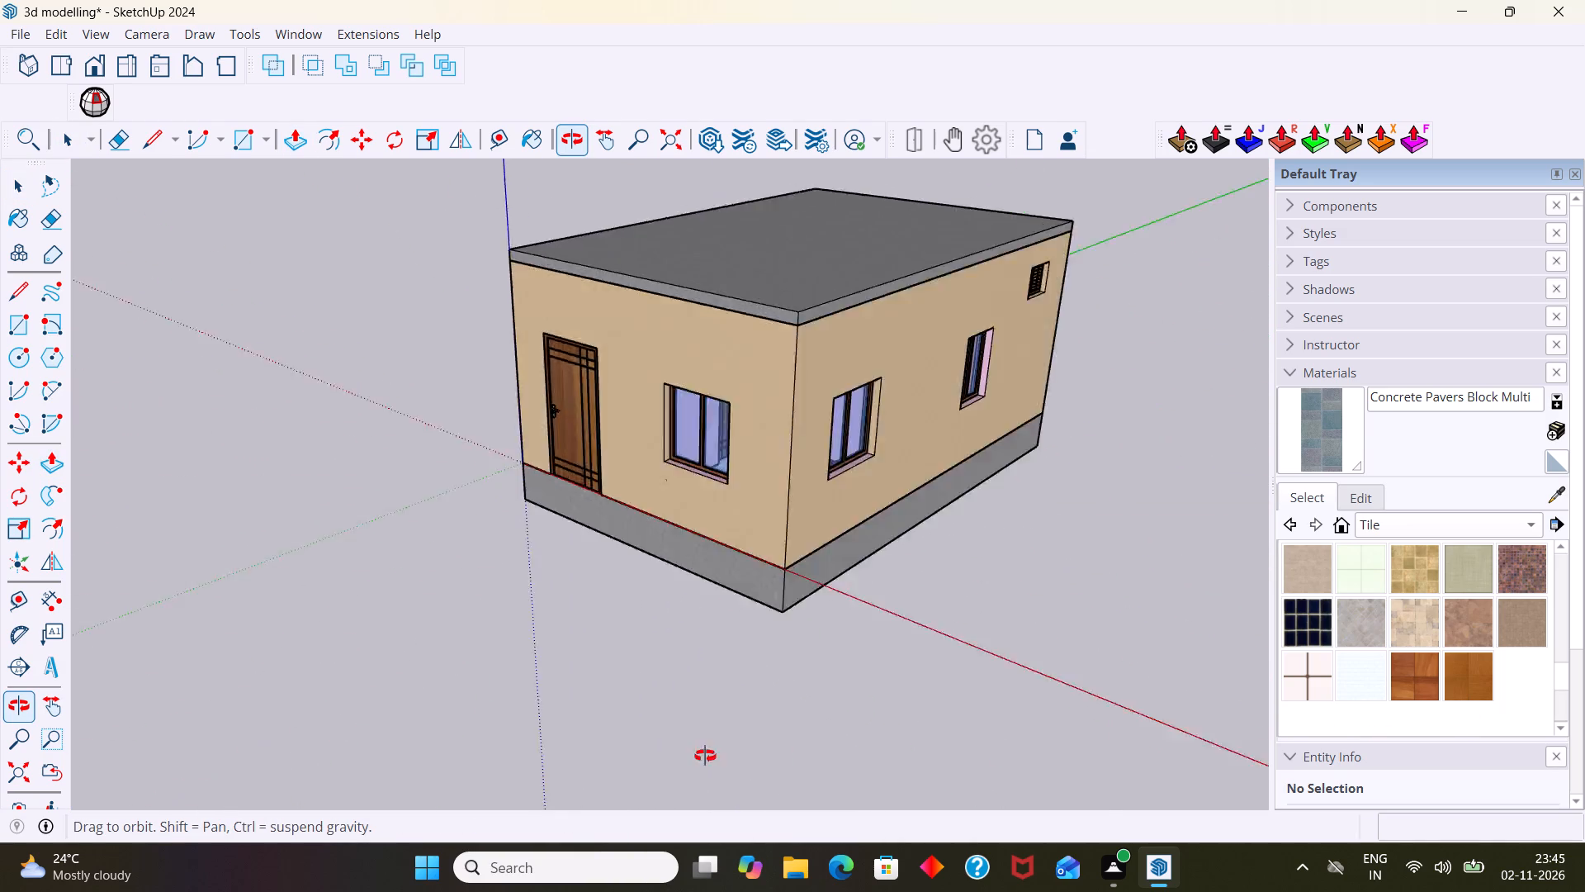
middle_drag(705, 756, 108, 756)
scroll(958, 728, up, 2)
middle_drag(1015, 720, 482, 728)
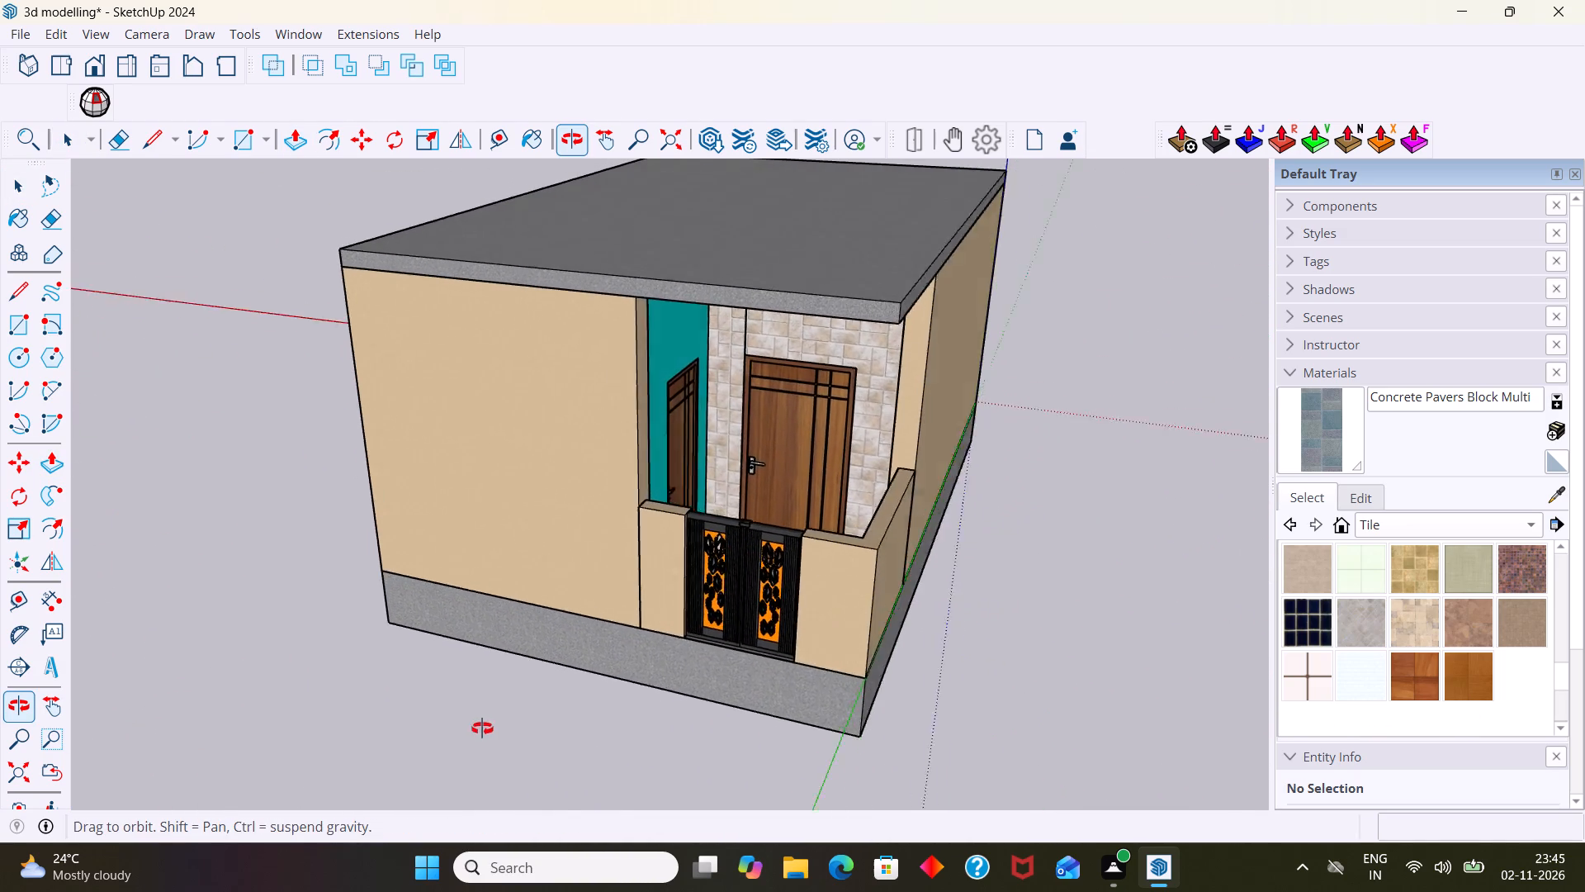
middle_drag(482, 728, 459, 598)
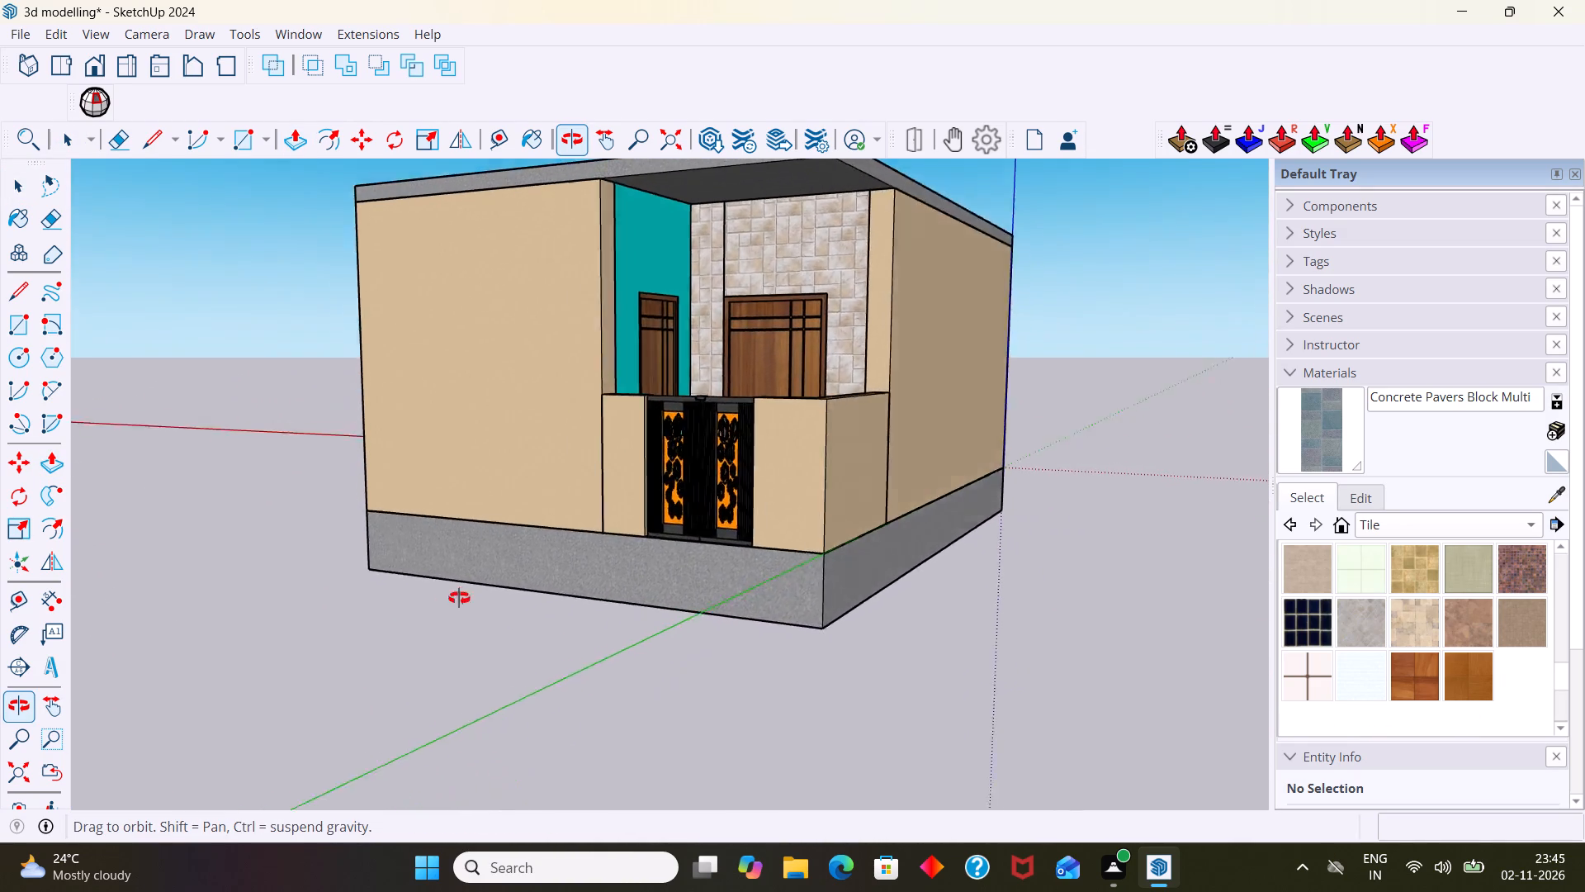
middle_drag(459, 598, 917, 547)
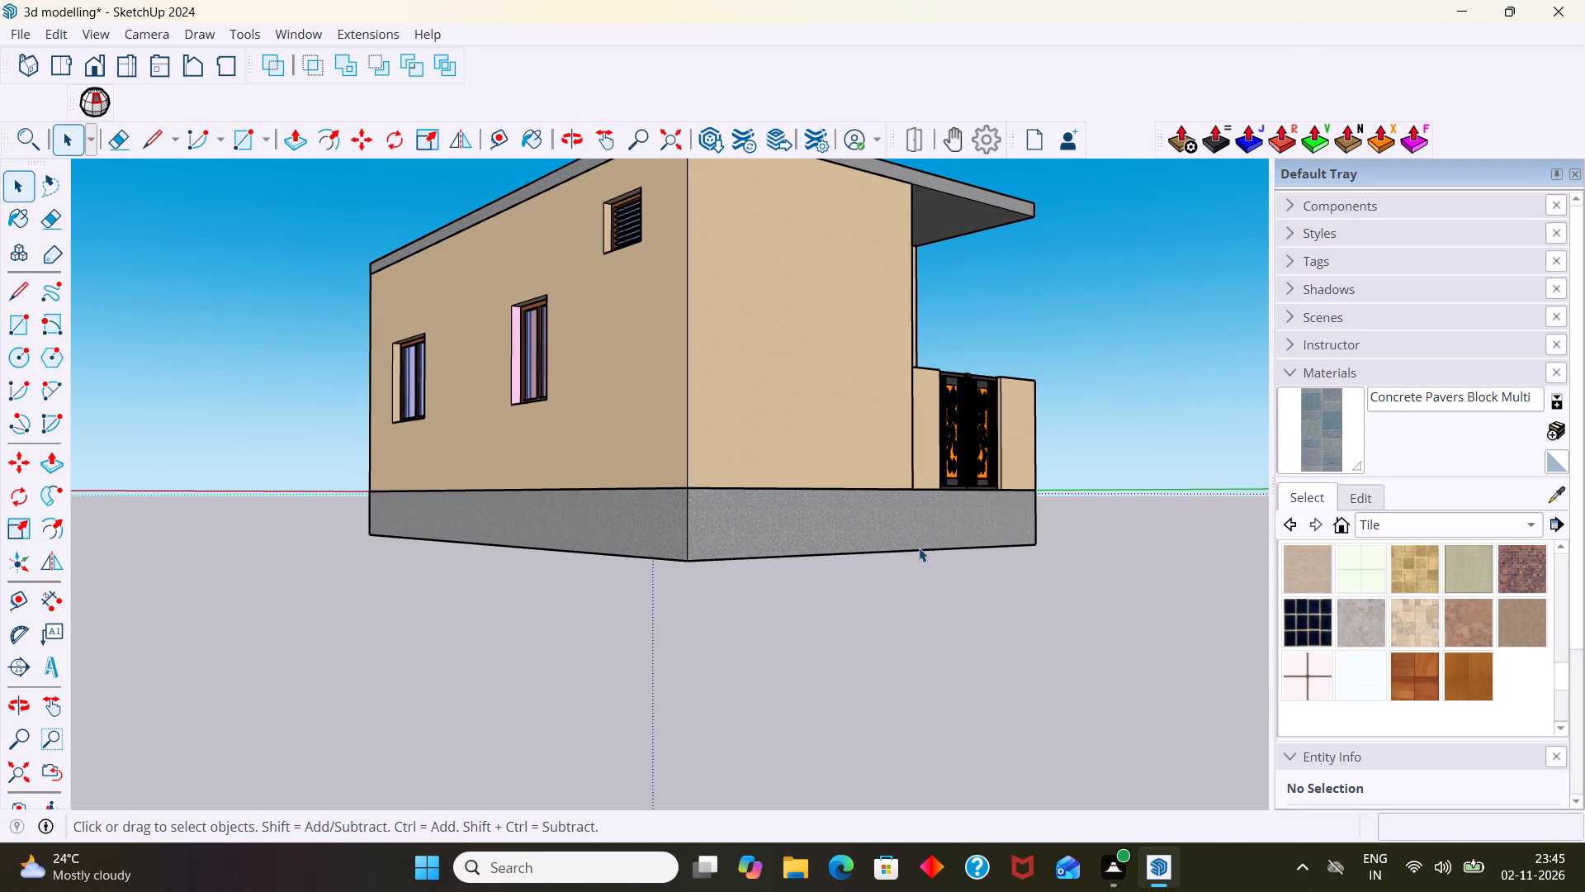
scroll(922, 548, down, 4)
middle_drag(930, 547, 825, 631)
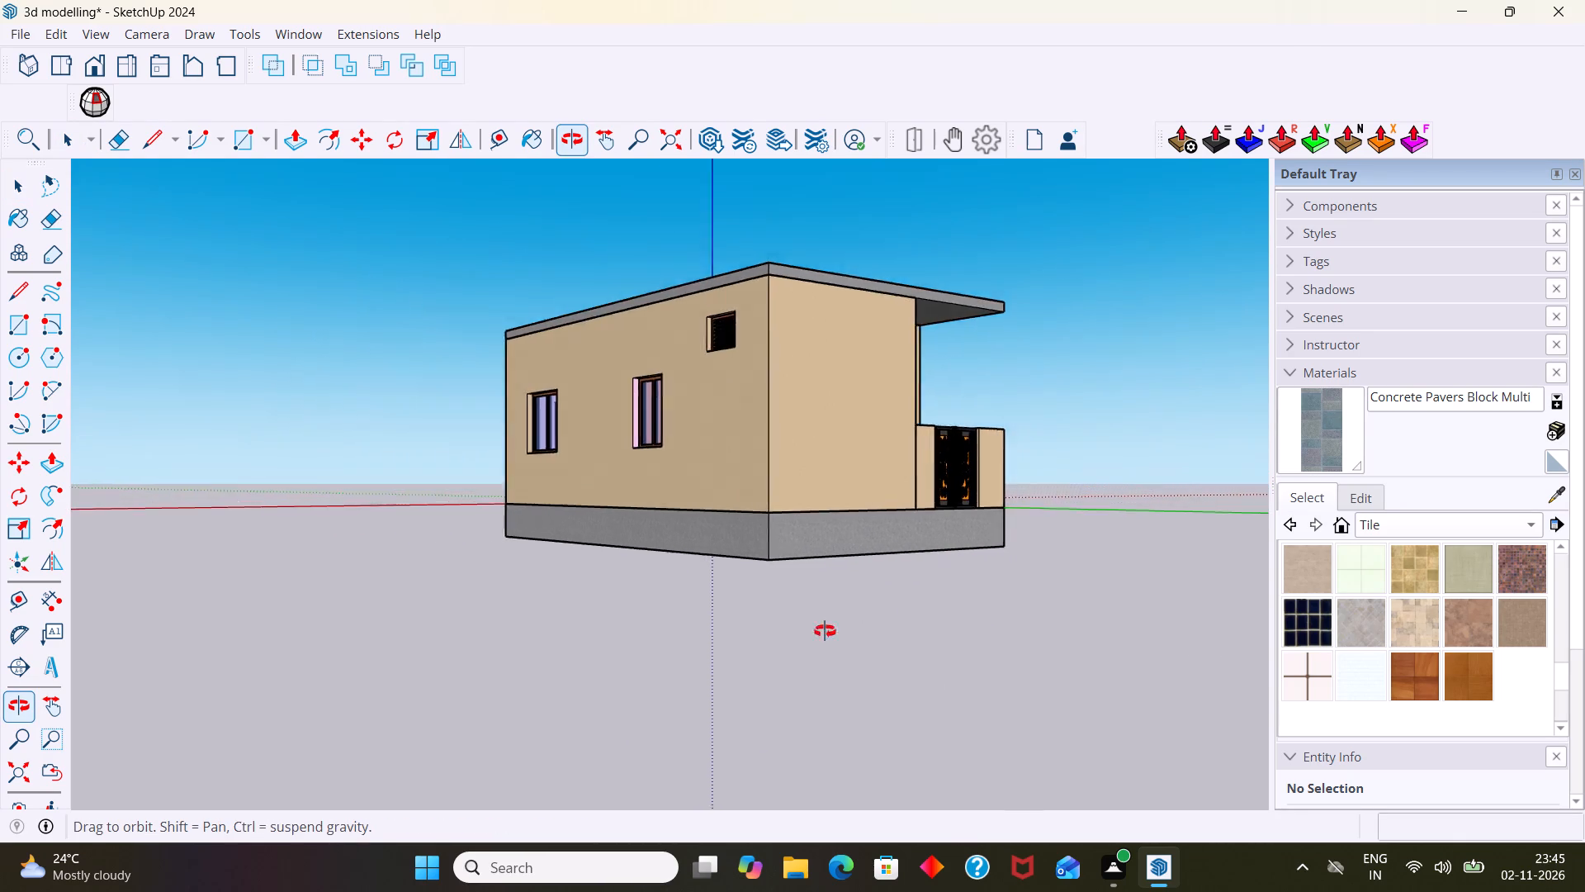
middle_drag(825, 631, 371, 700)
scroll(605, 709, up, 5)
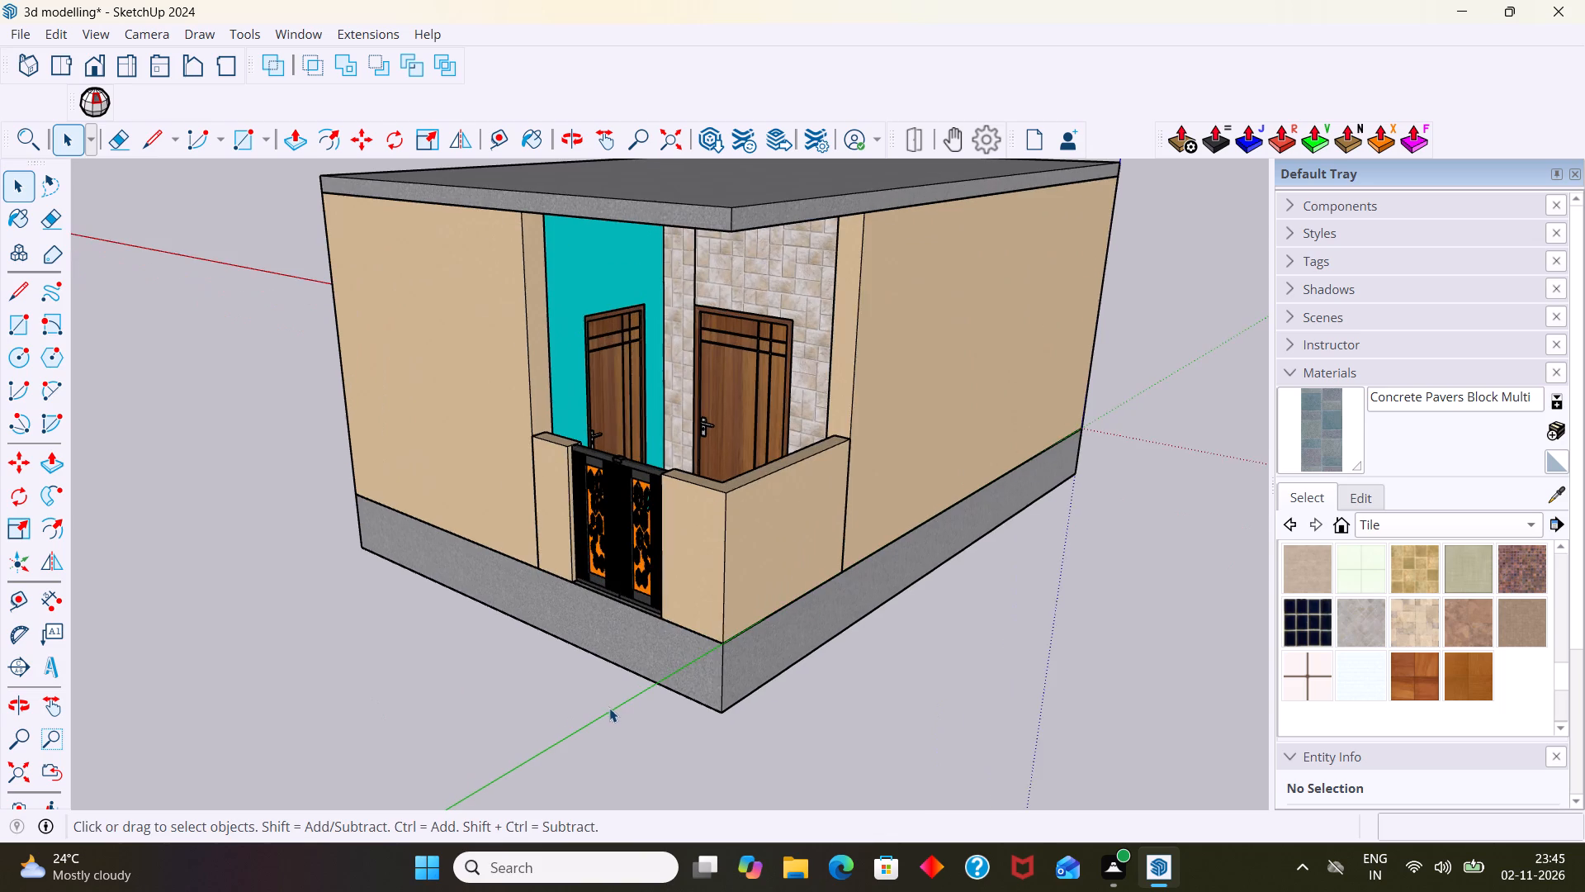
middle_drag(611, 708, 693, 723)
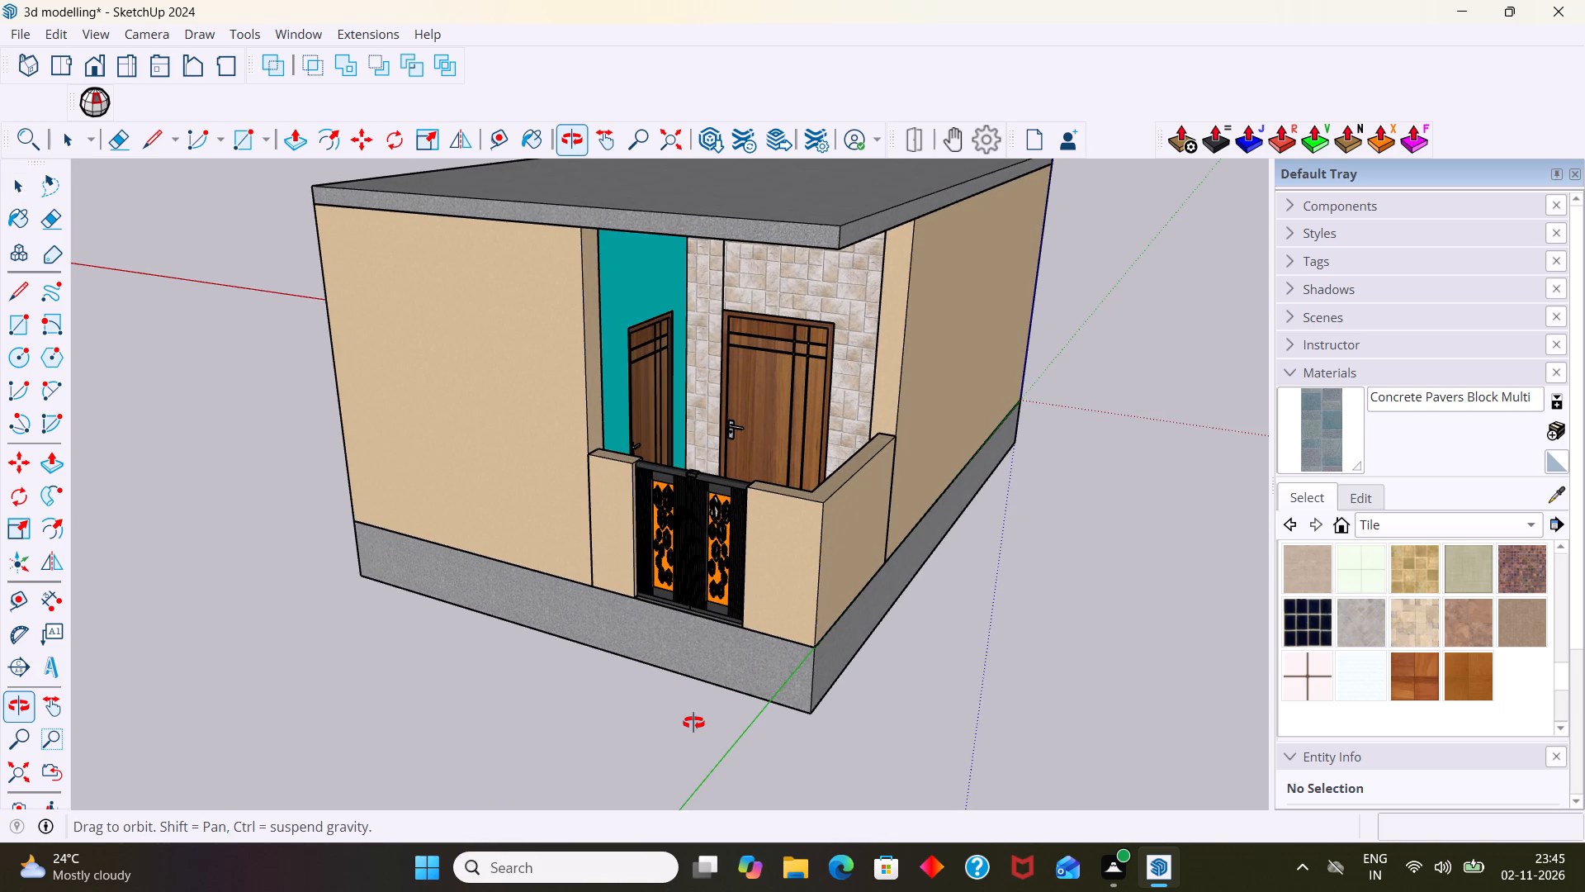
middle_drag(693, 723, 694, 724)
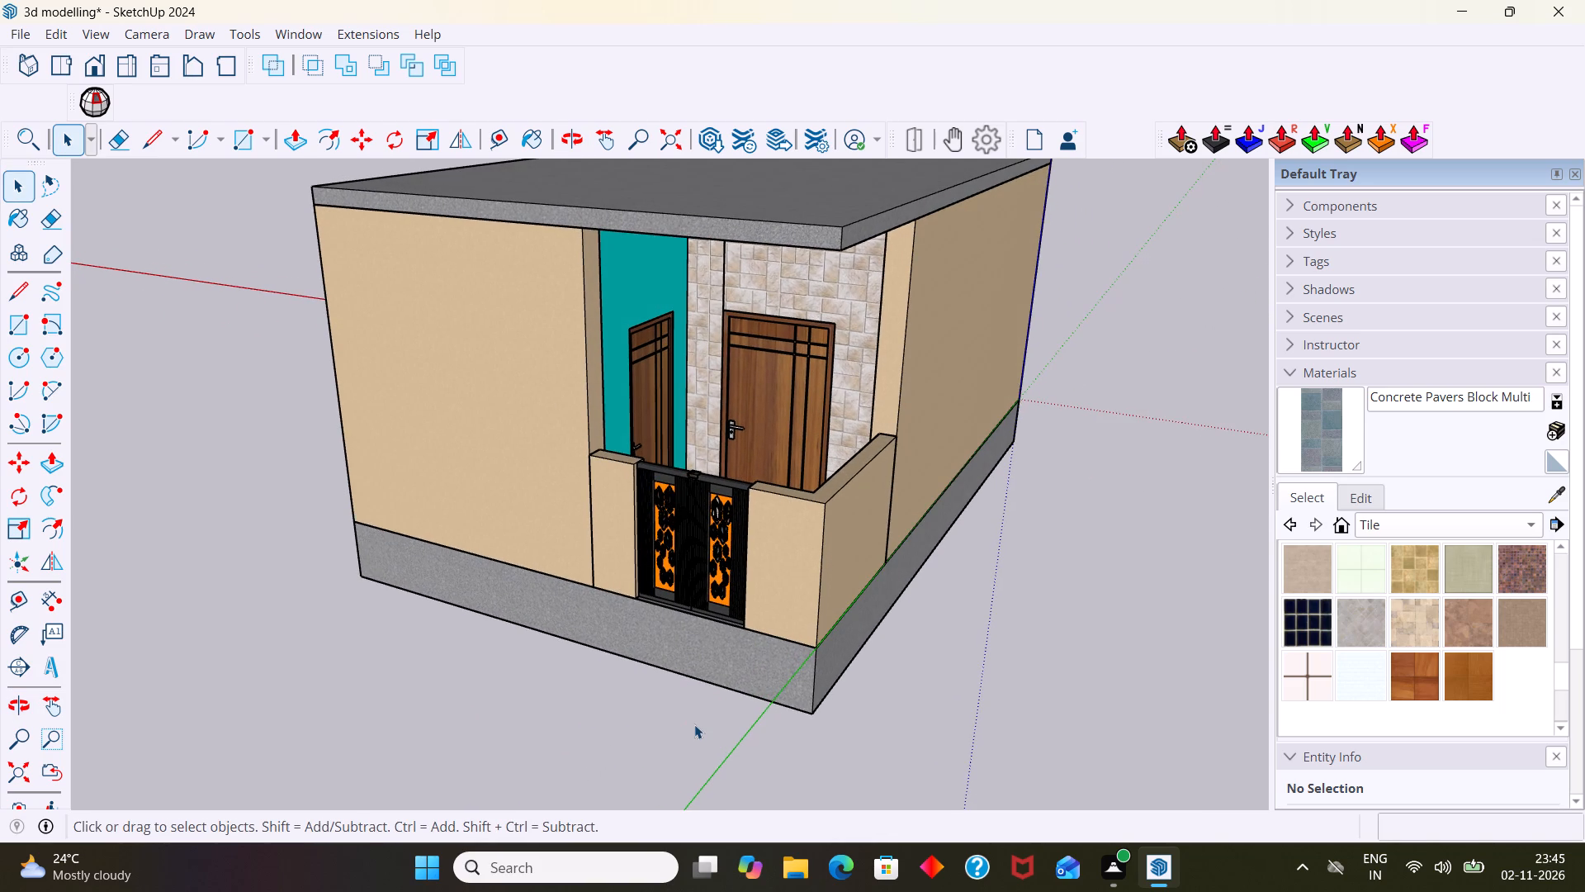
Undo the last downward push/pull of the base slab and leave the group.
key(ctrl+z)
key(ctrl+z)
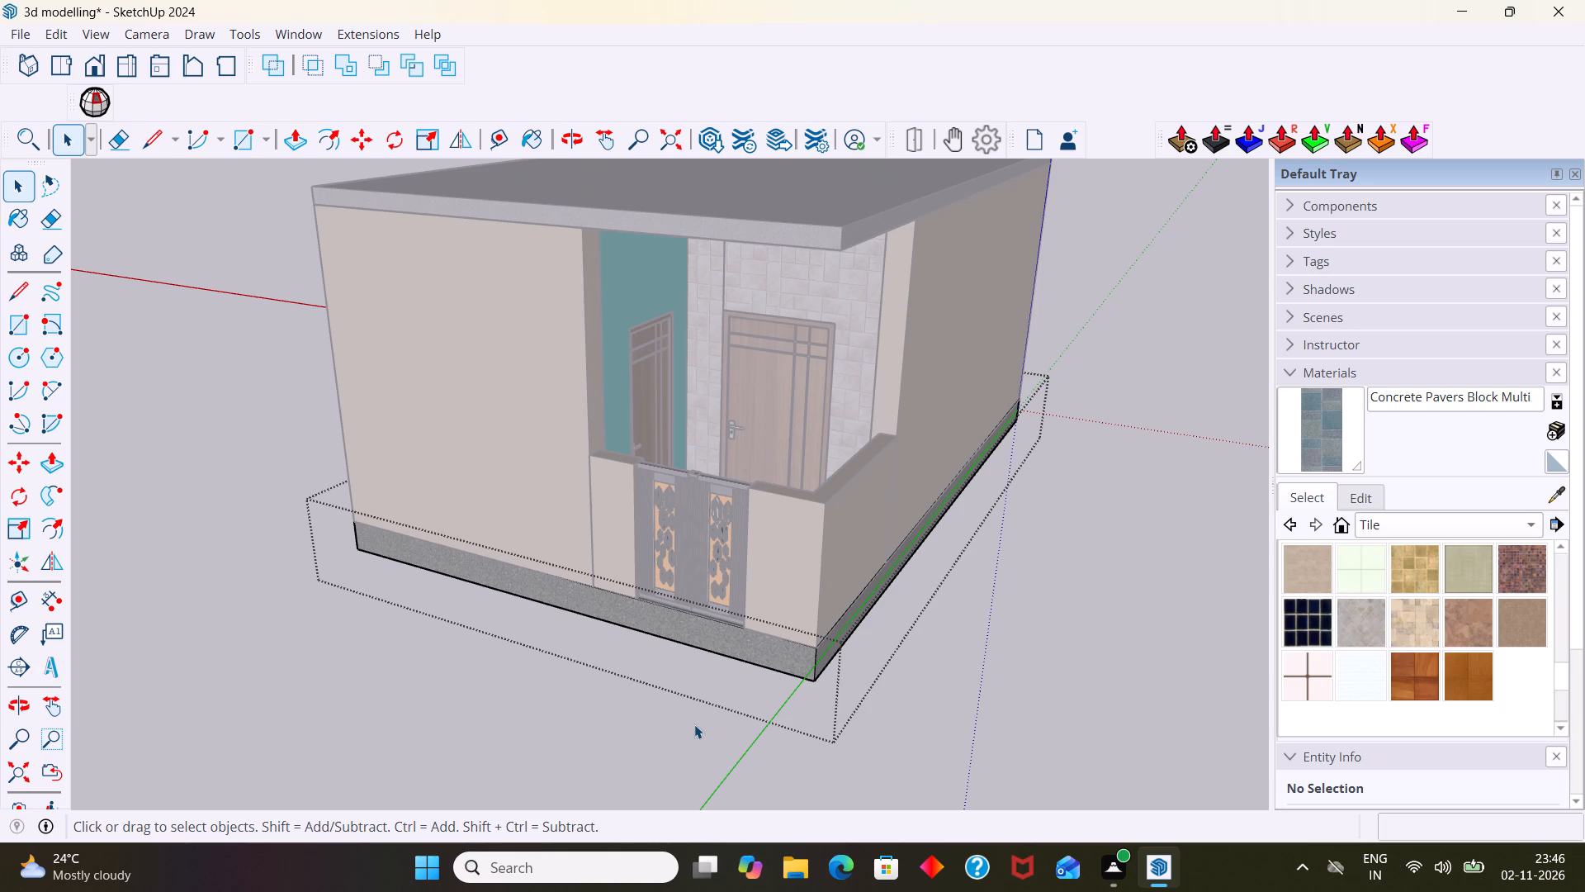
click(962, 735)
Draw a 10" line outward along the green axis from the base slab's top edge, between the wall corner and the exterior door.
middle_drag(750, 697, 853, 686)
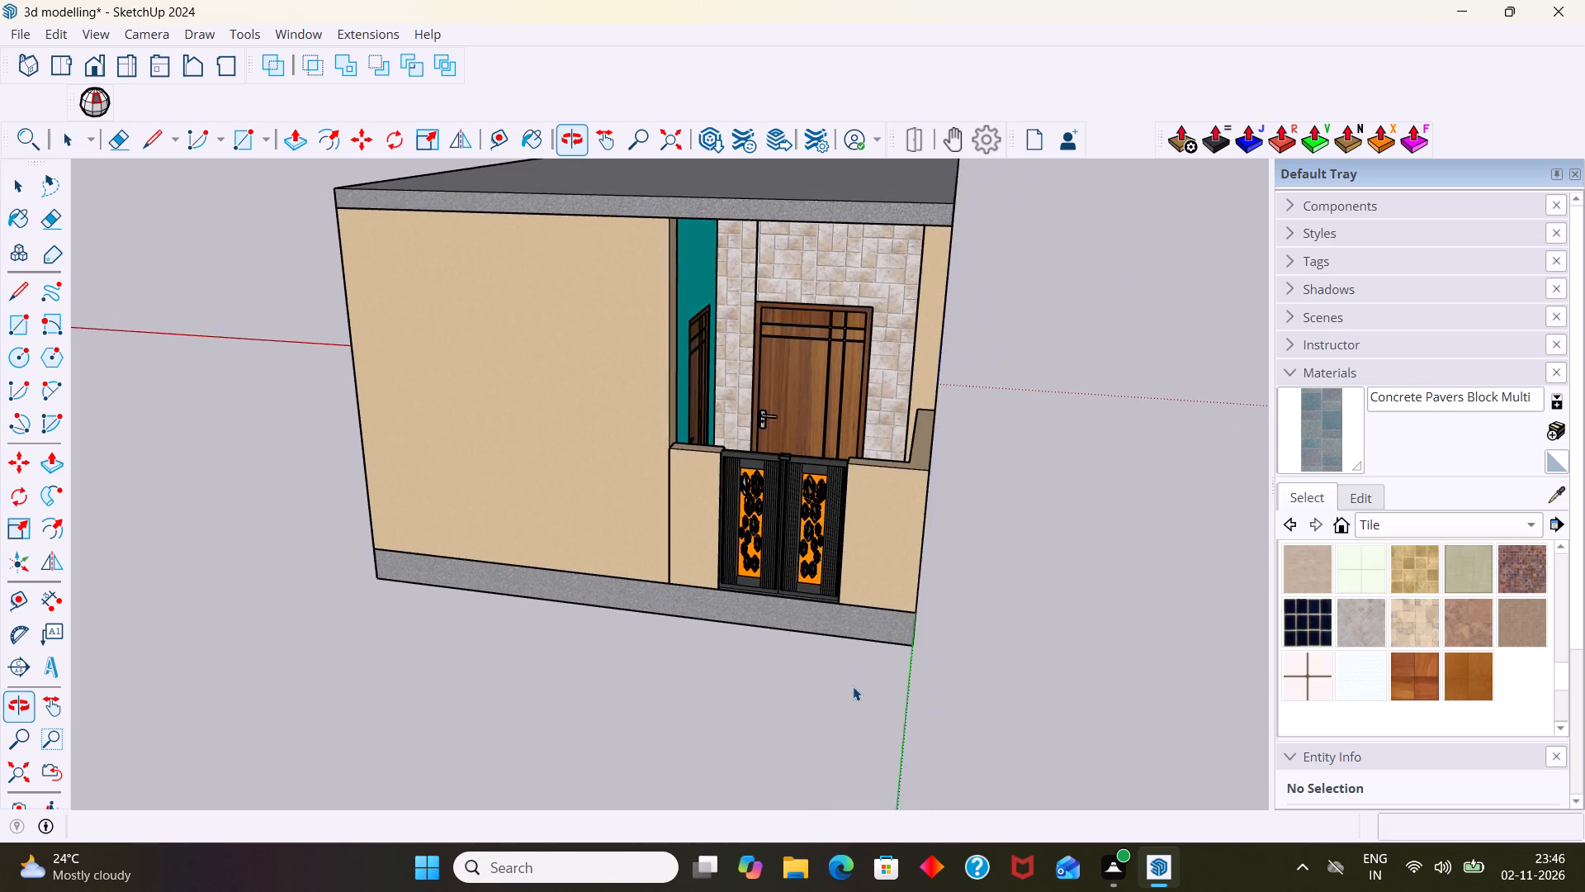
scroll(853, 686, up, 2)
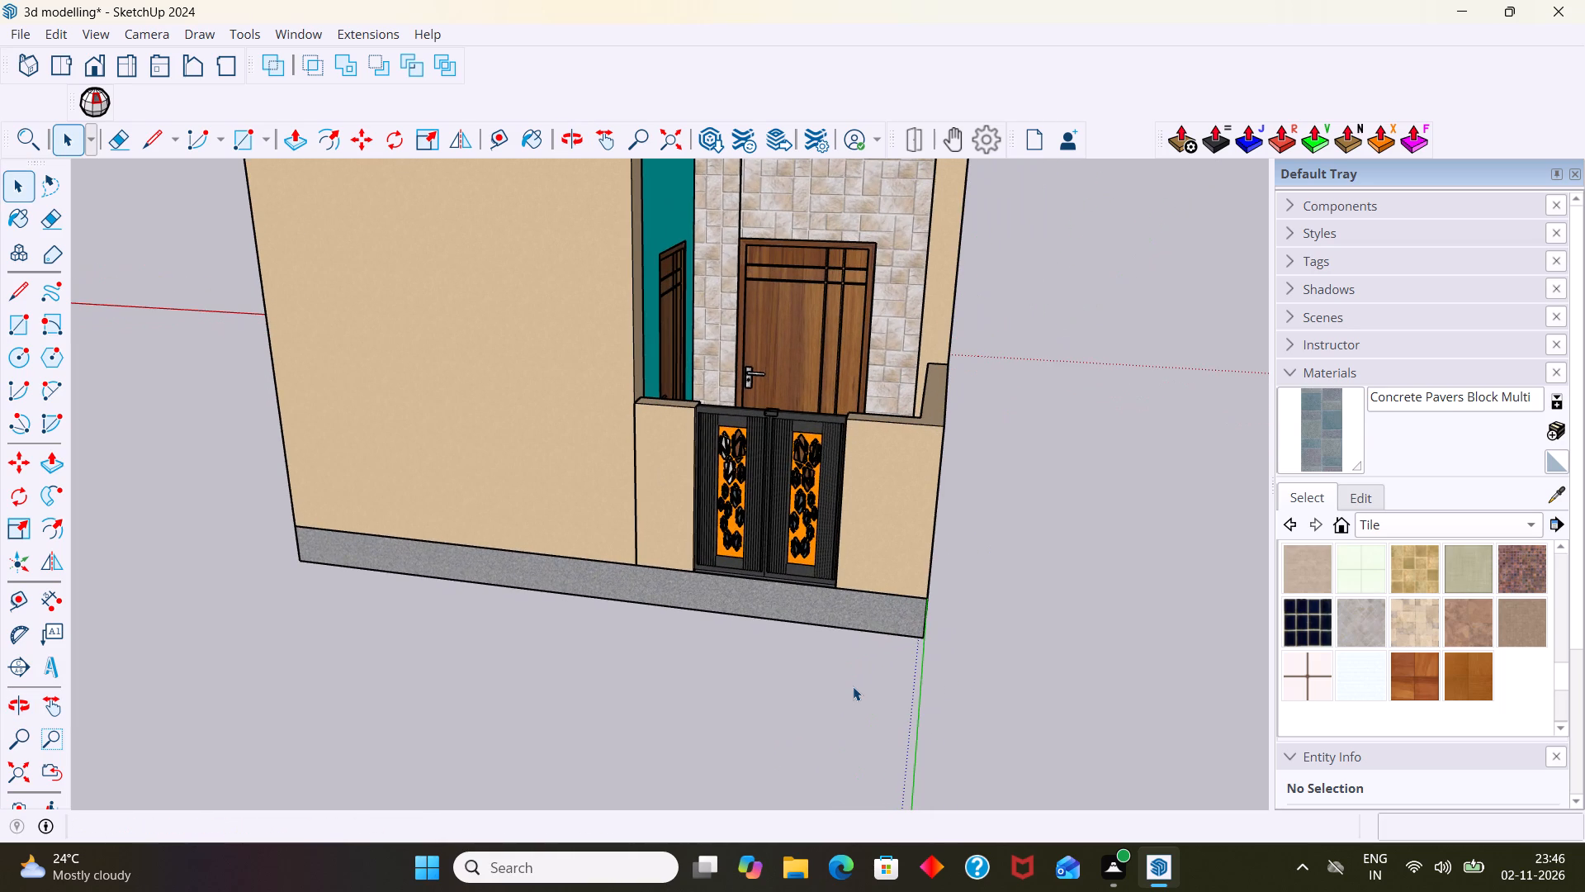
key(l)
middle_drag(811, 692, 825, 736)
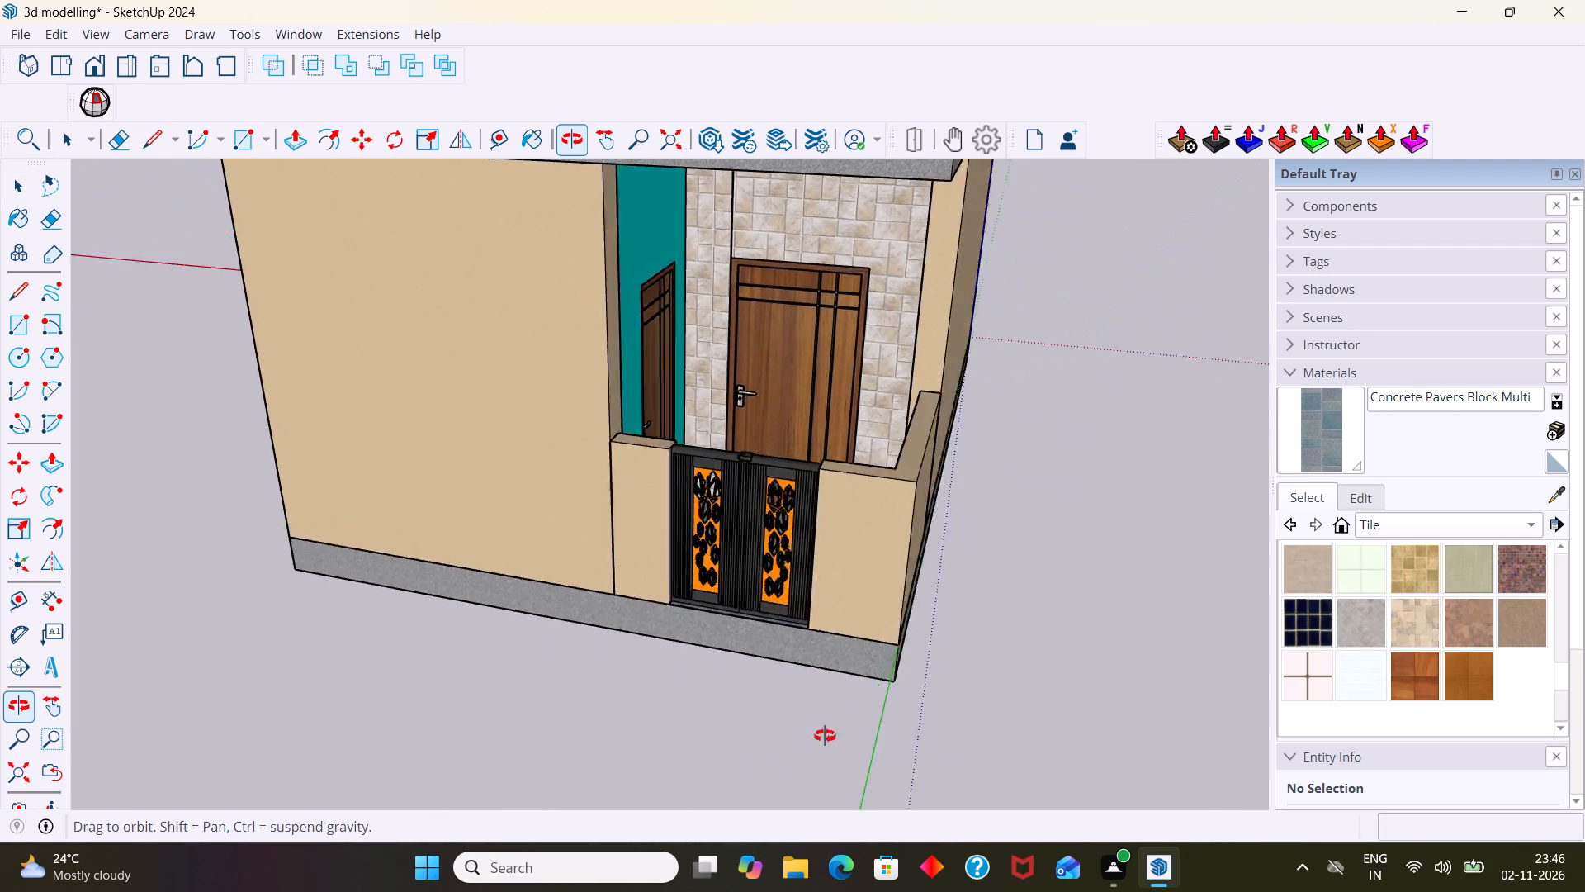
middle_drag(825, 736, 13, 799)
scroll(848, 706, down, 6)
middle_drag(1020, 719, 462, 482)
scroll(388, 501, up, 4)
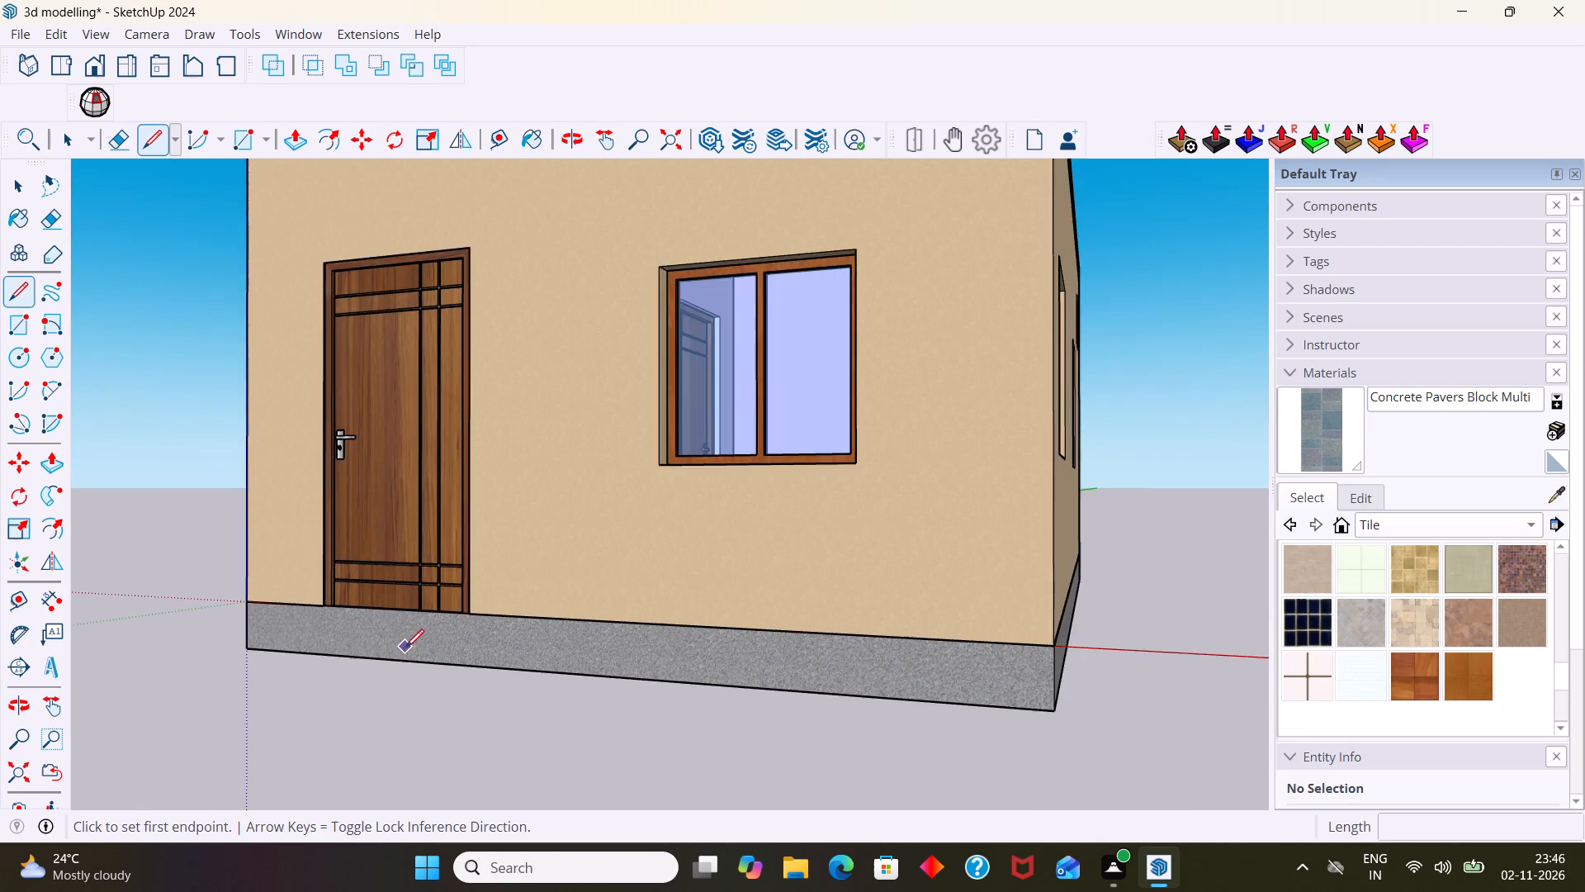
middle_drag(406, 645, 376, 689)
scroll(361, 685, up, 4)
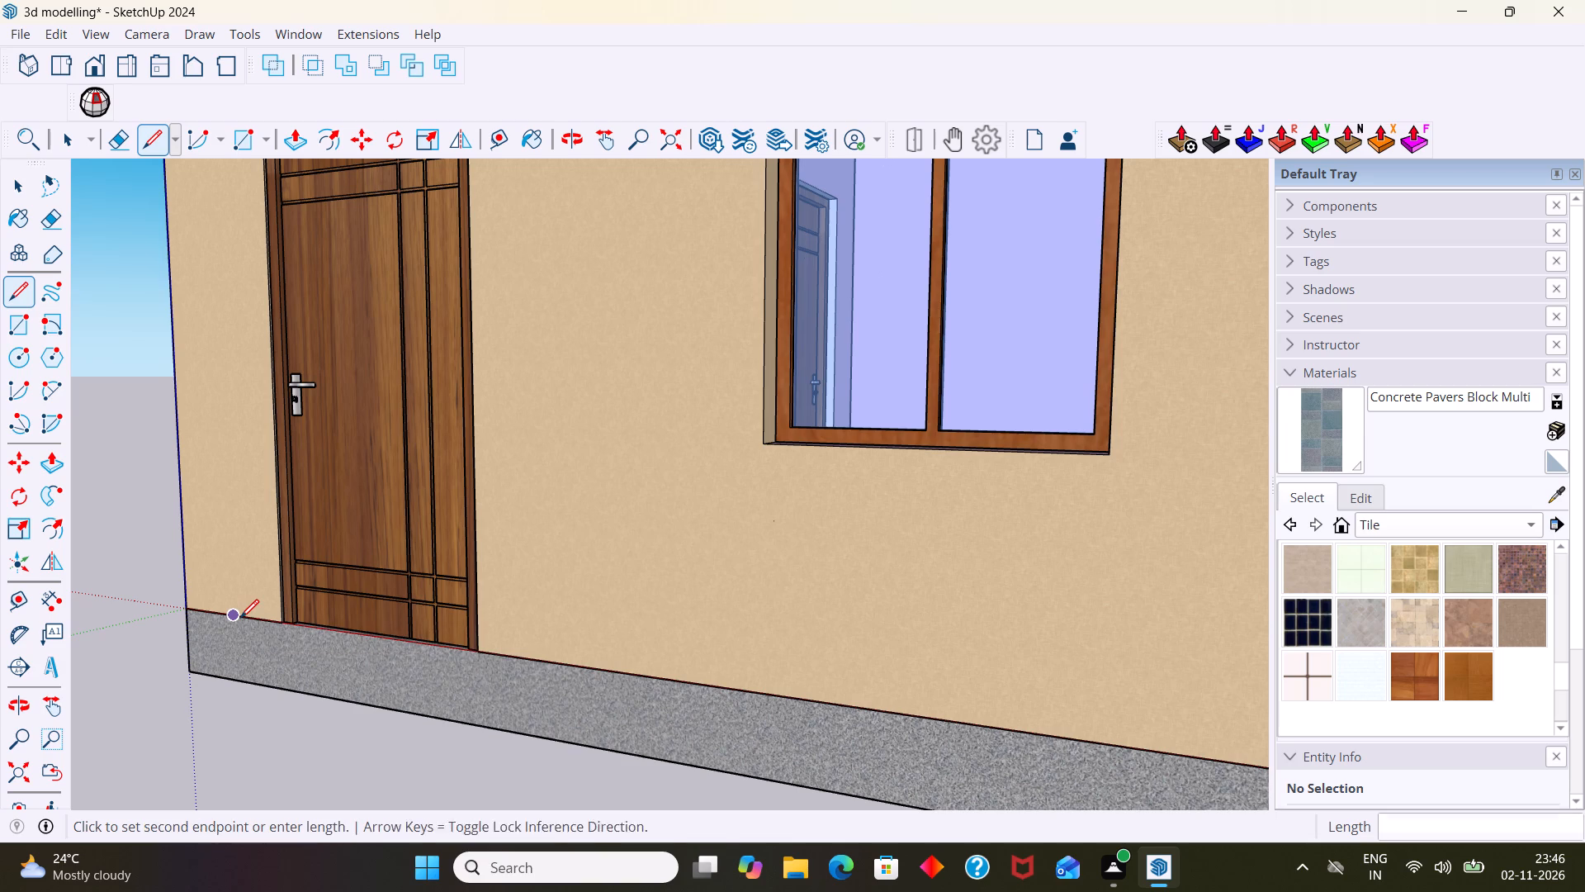
scroll(204, 631, up, 2)
middle_drag(202, 631, 134, 638)
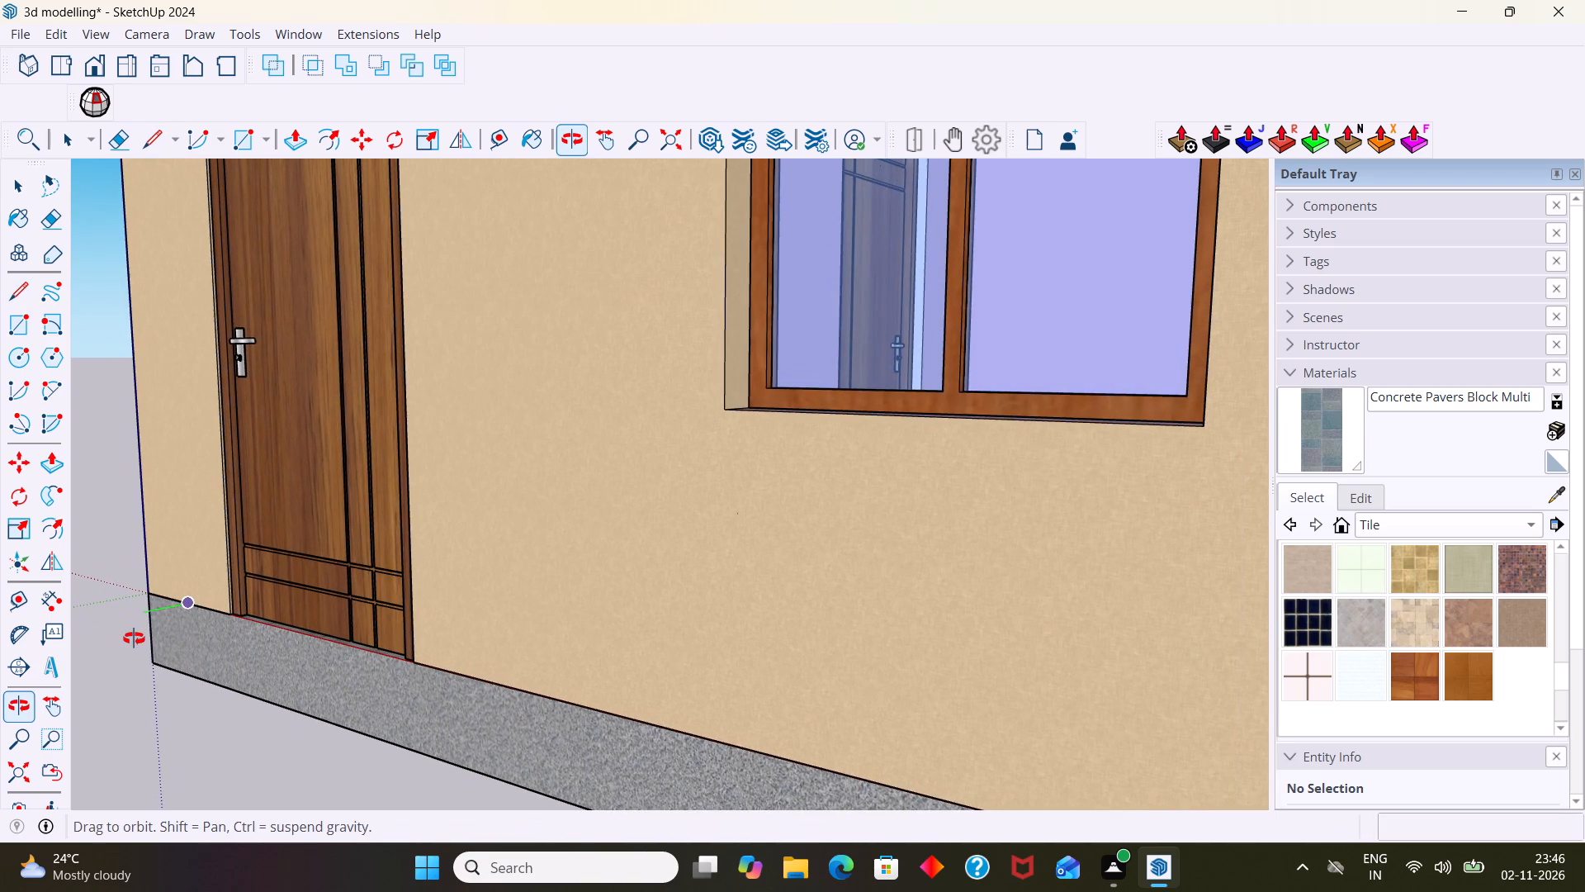
middle_drag(134, 638, 135, 640)
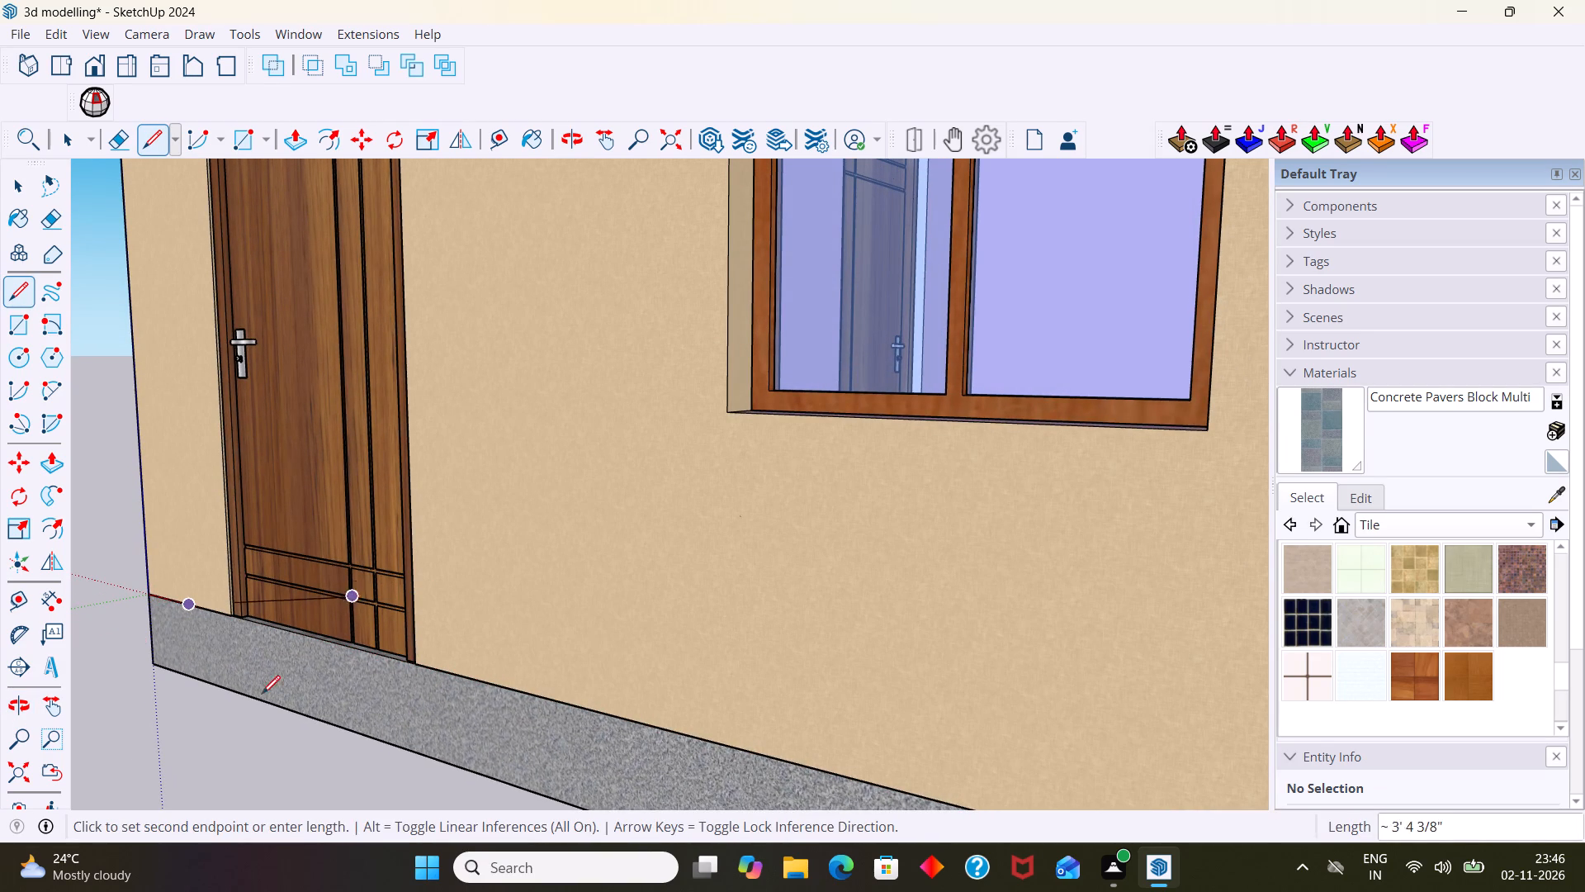
key(Left)
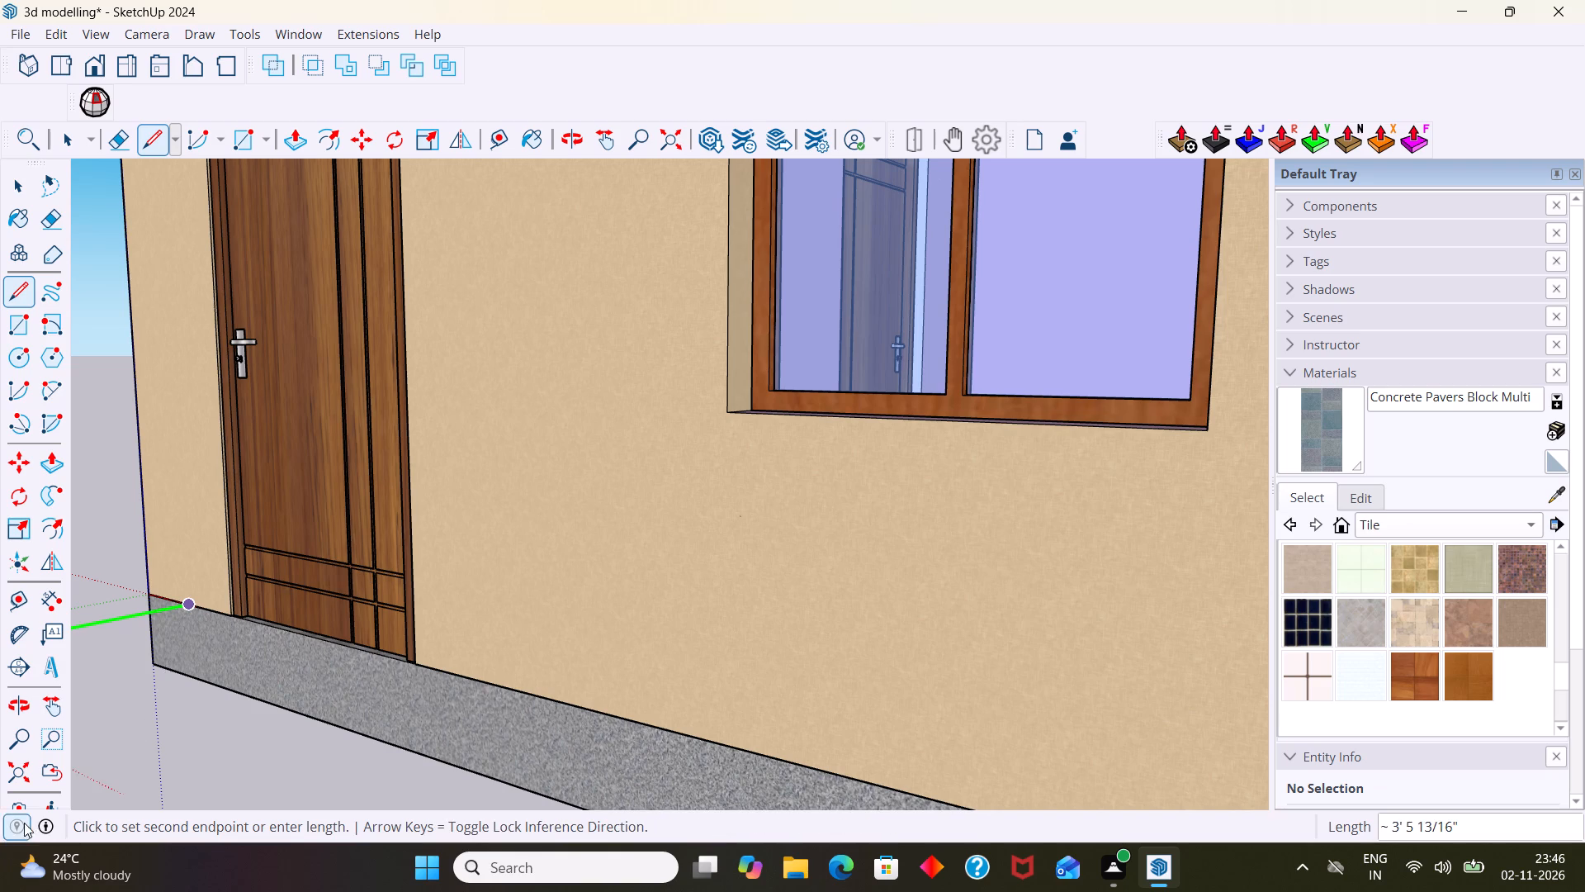
scroll(159, 635, down, 6)
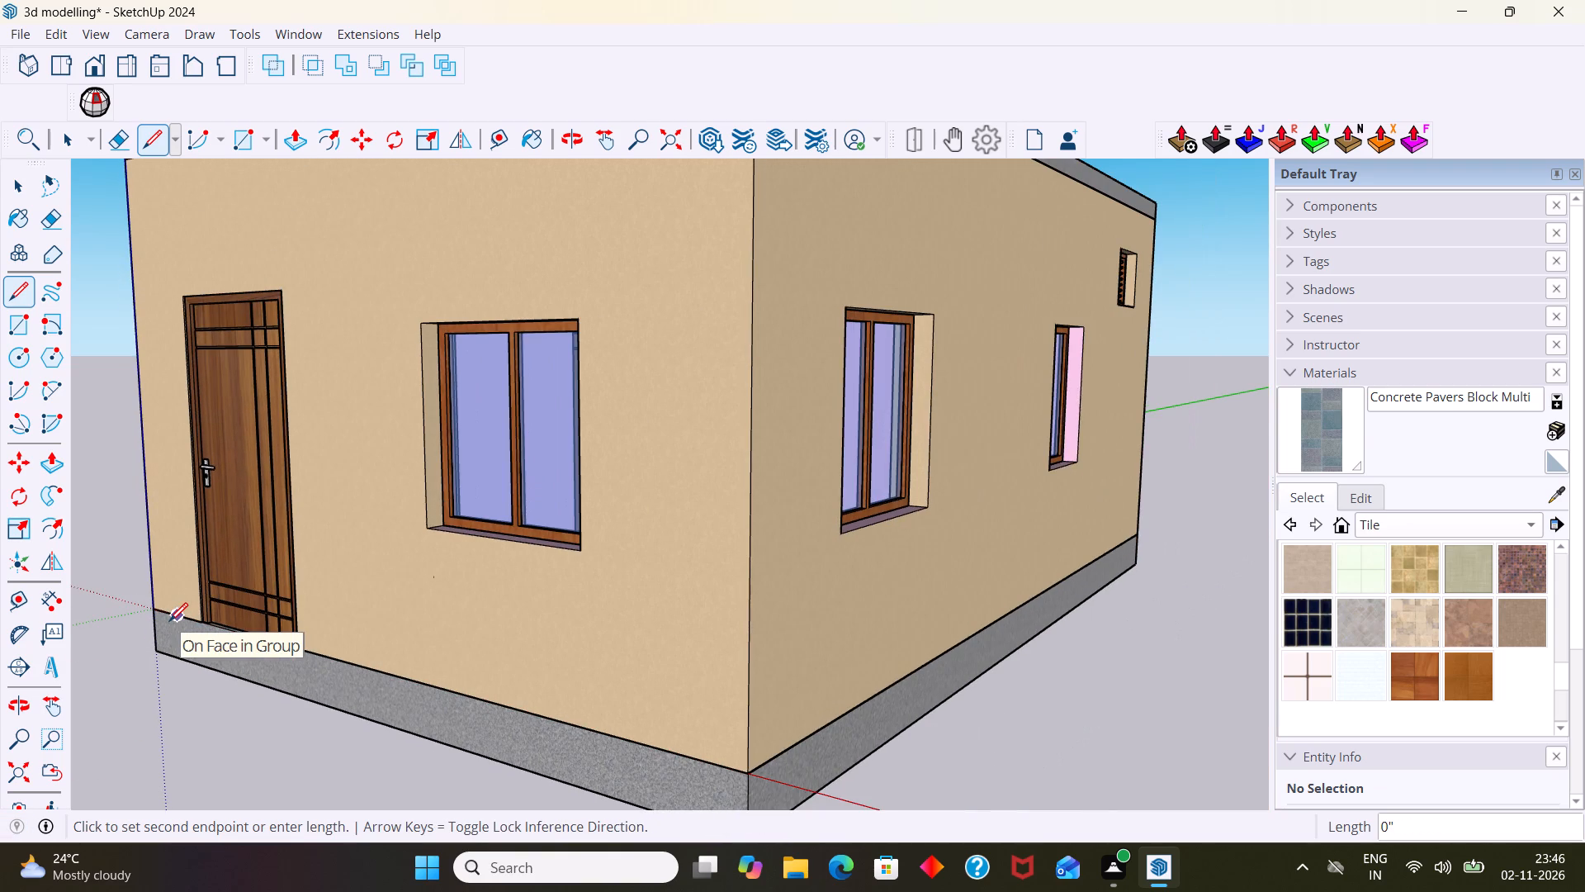
shift+middle_drag(173, 617, 431, 484)
middle_drag(424, 487, 355, 529)
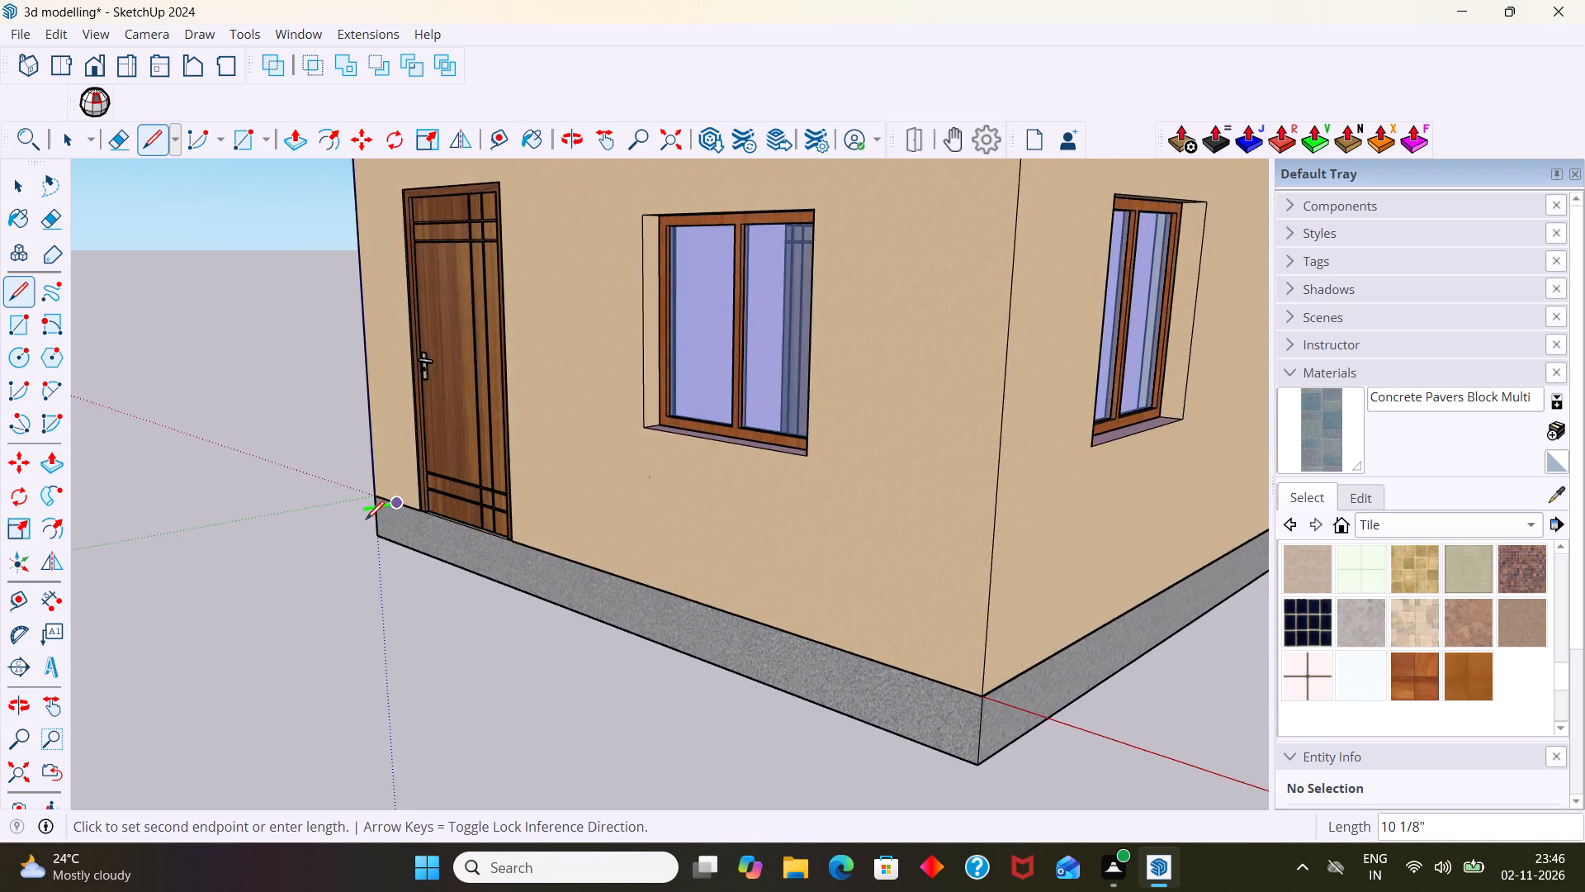
scroll(366, 520, up, 2)
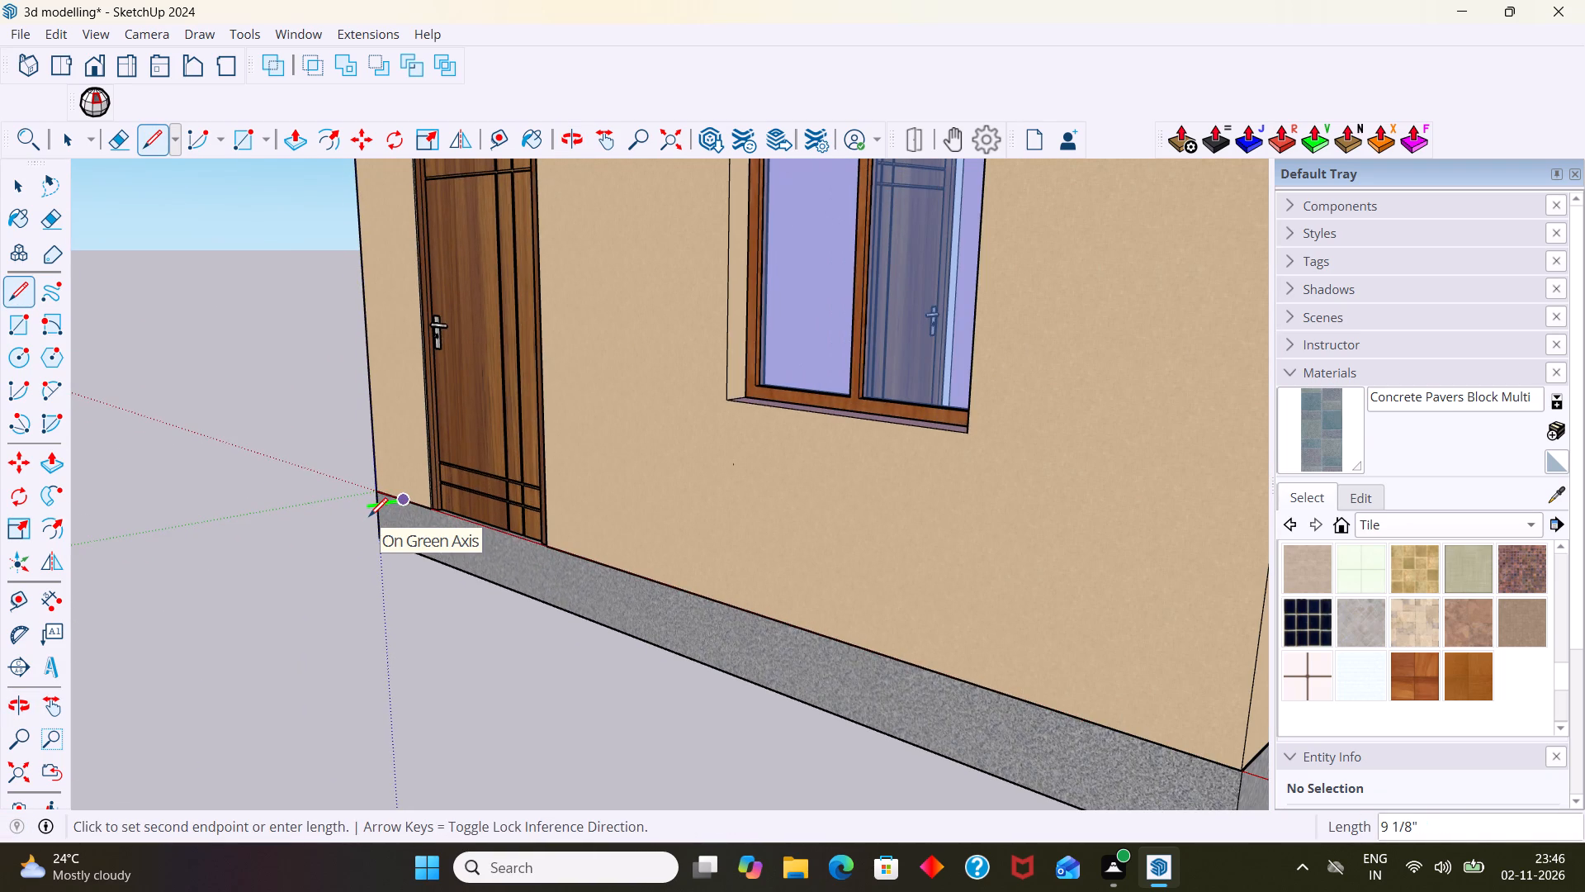
middle_drag(369, 515, 319, 565)
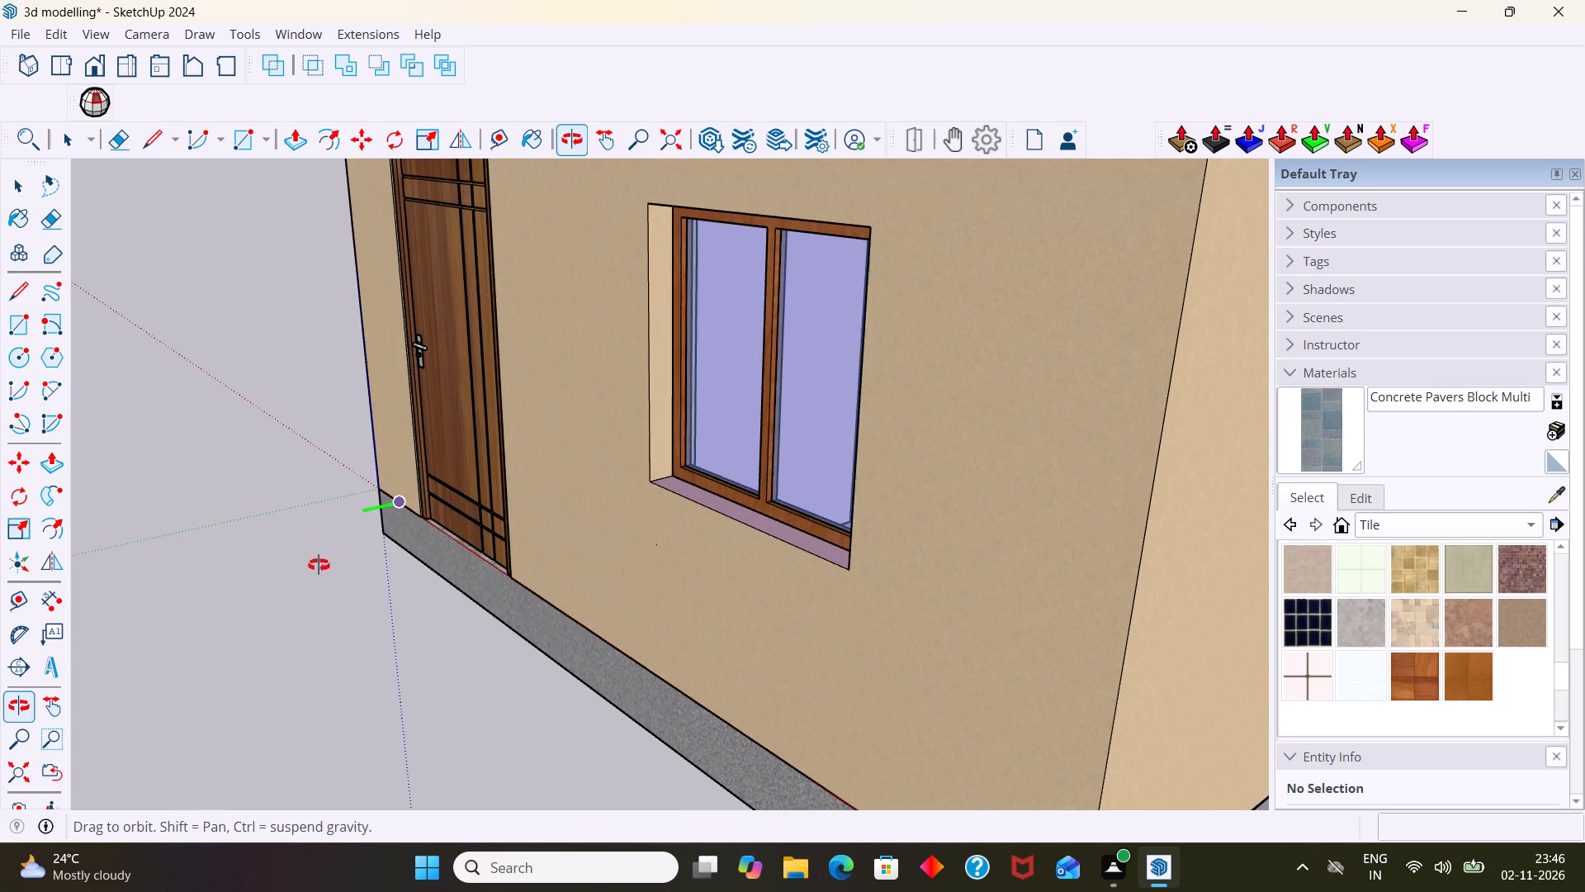
middle_drag(319, 565, 319, 567)
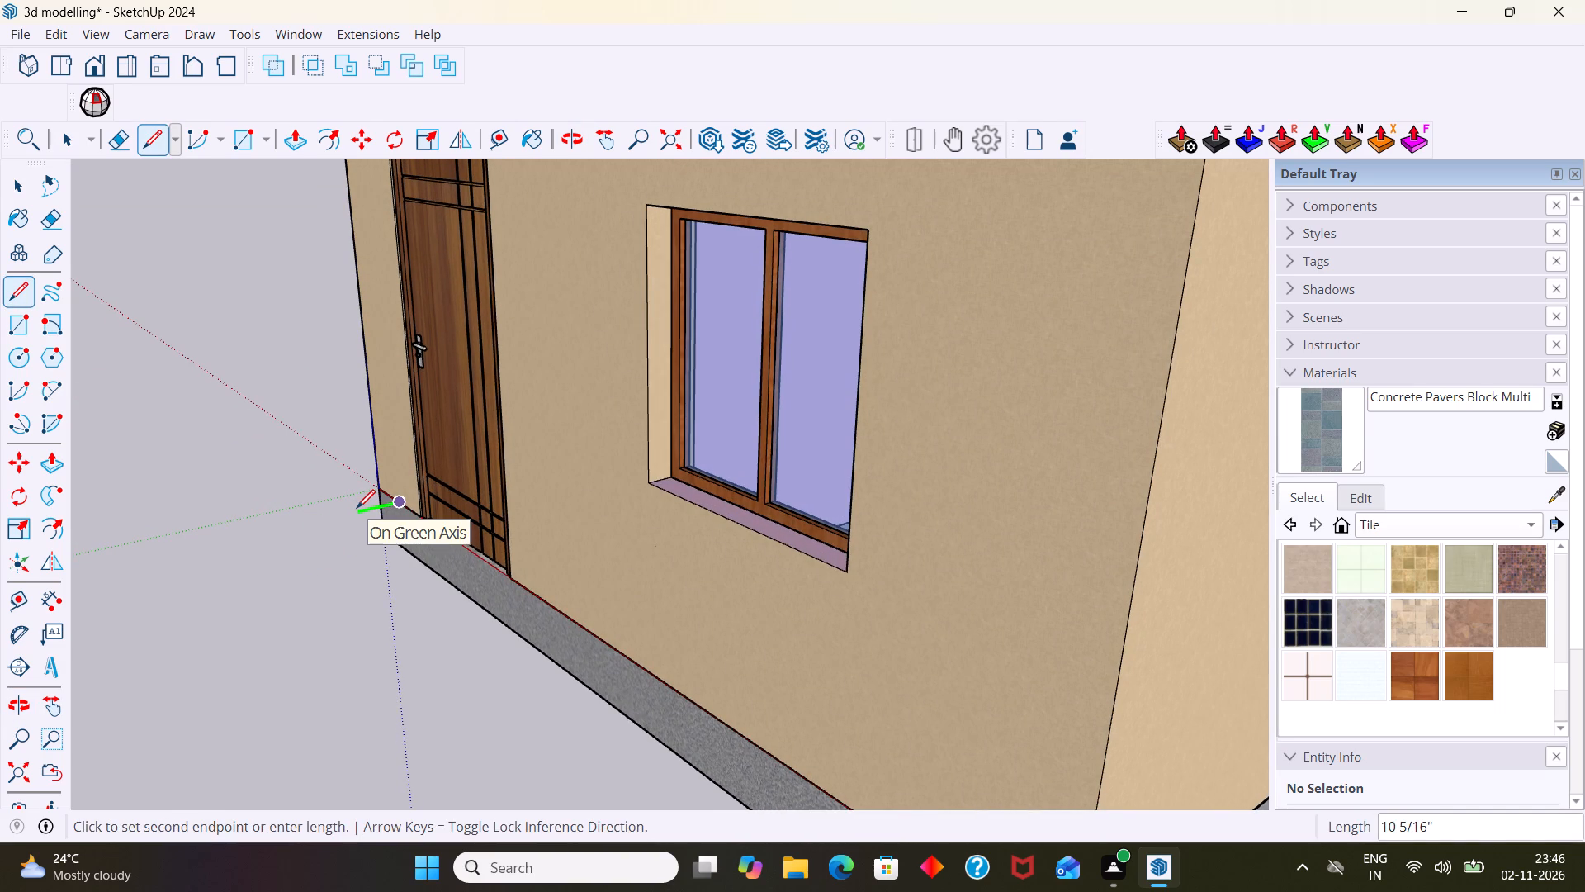
text(10)
key(shift+quotedbl)
key(Return)
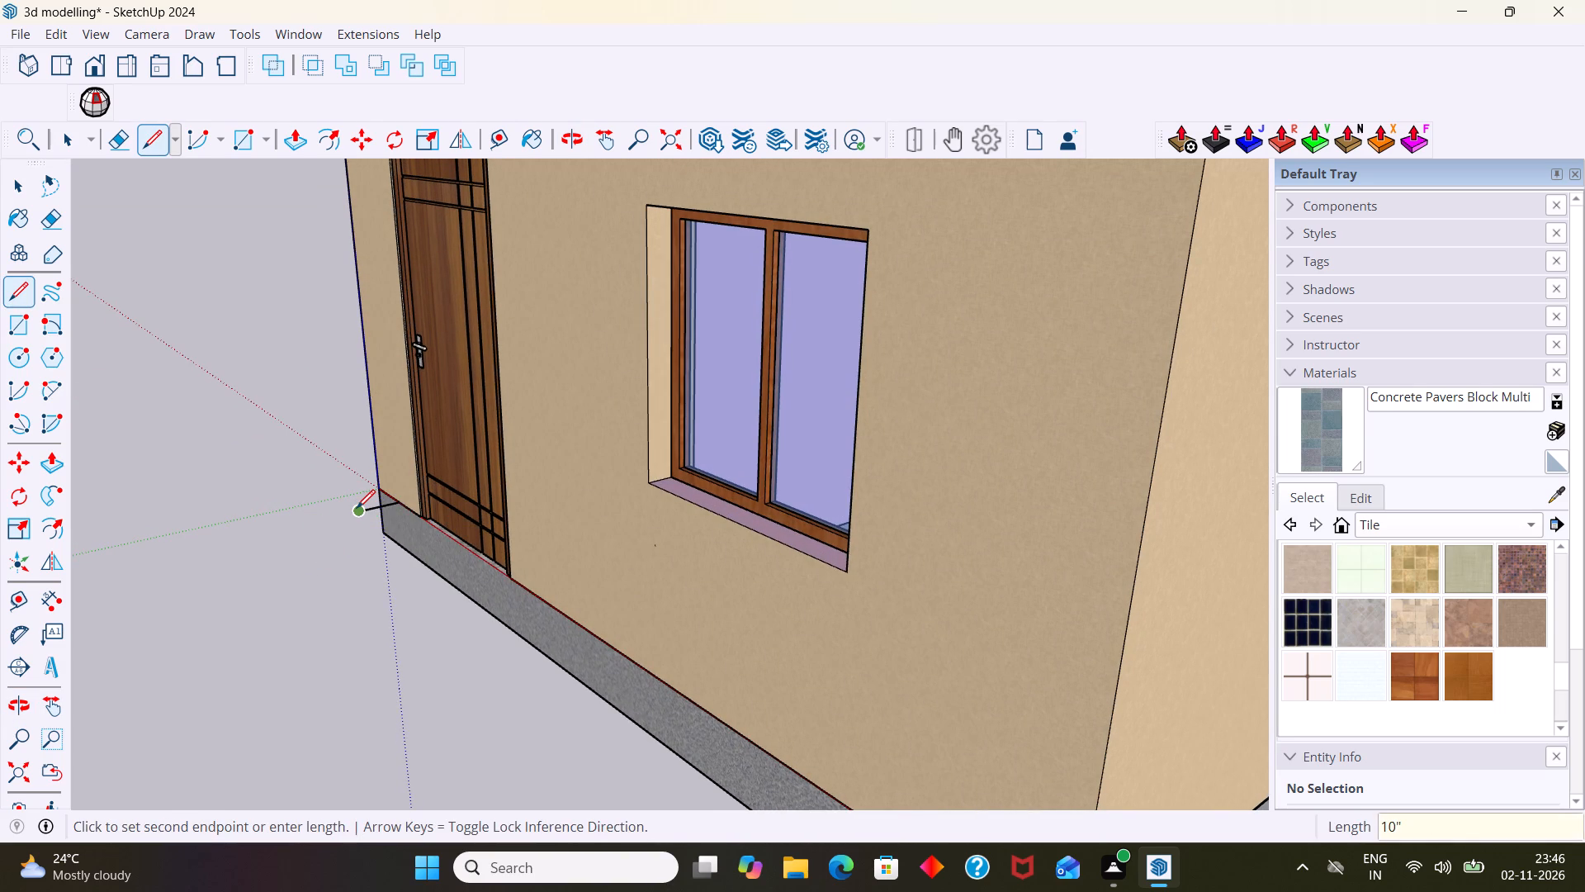
Draw a 7" line straight down from the outer end of the 10" line as the first riser of the step profile.
middle_drag(414, 548, 475, 398)
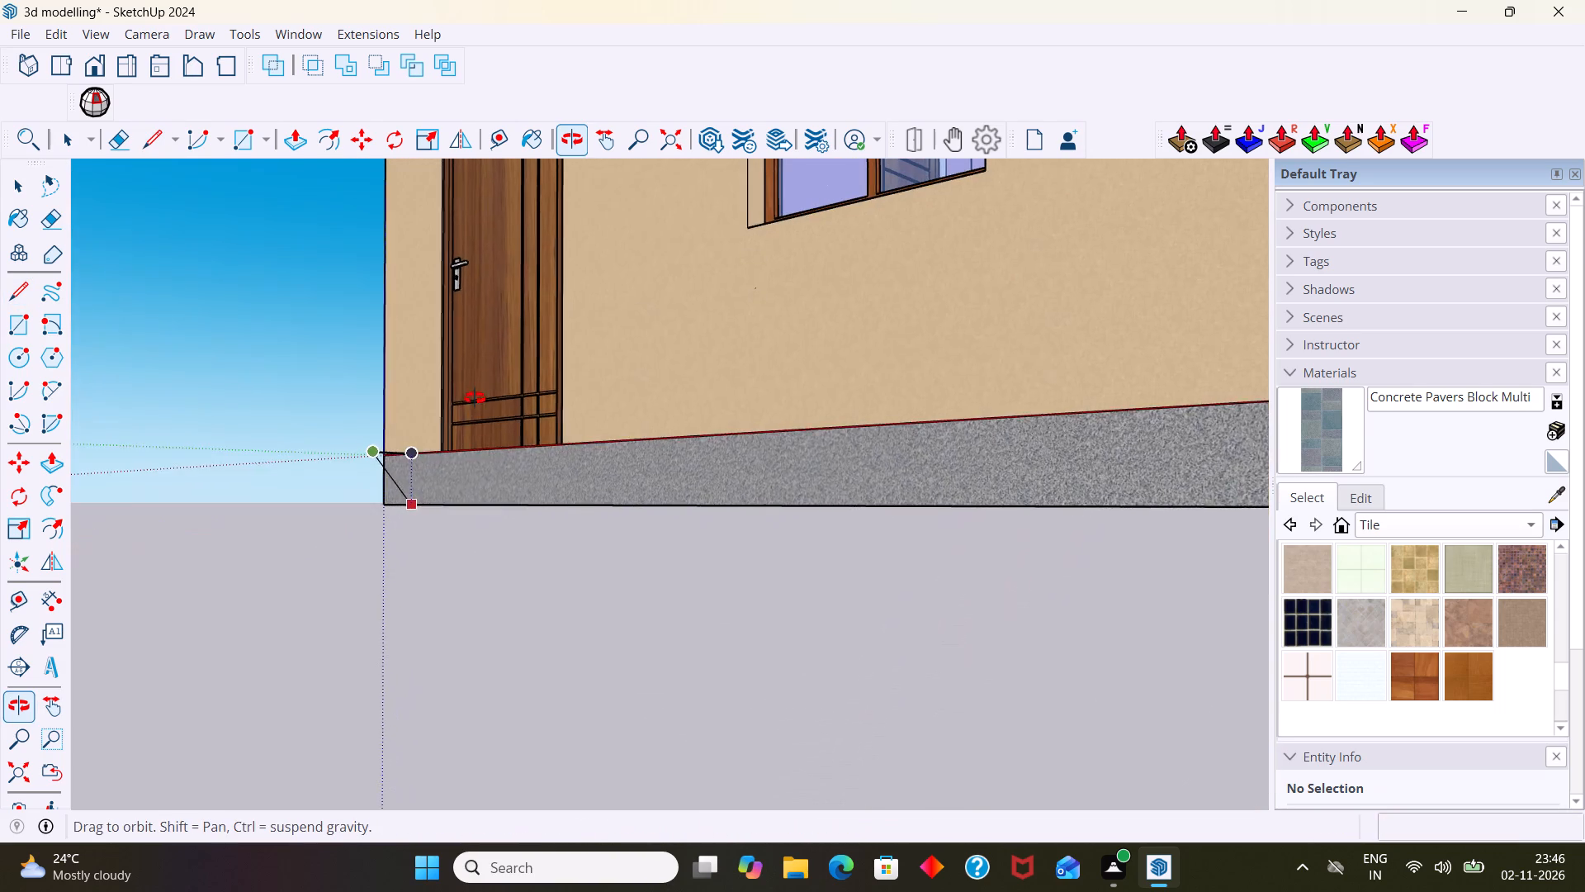
middle_drag(475, 398, 471, 403)
scroll(370, 484, up, 5)
middle_drag(383, 478, 307, 599)
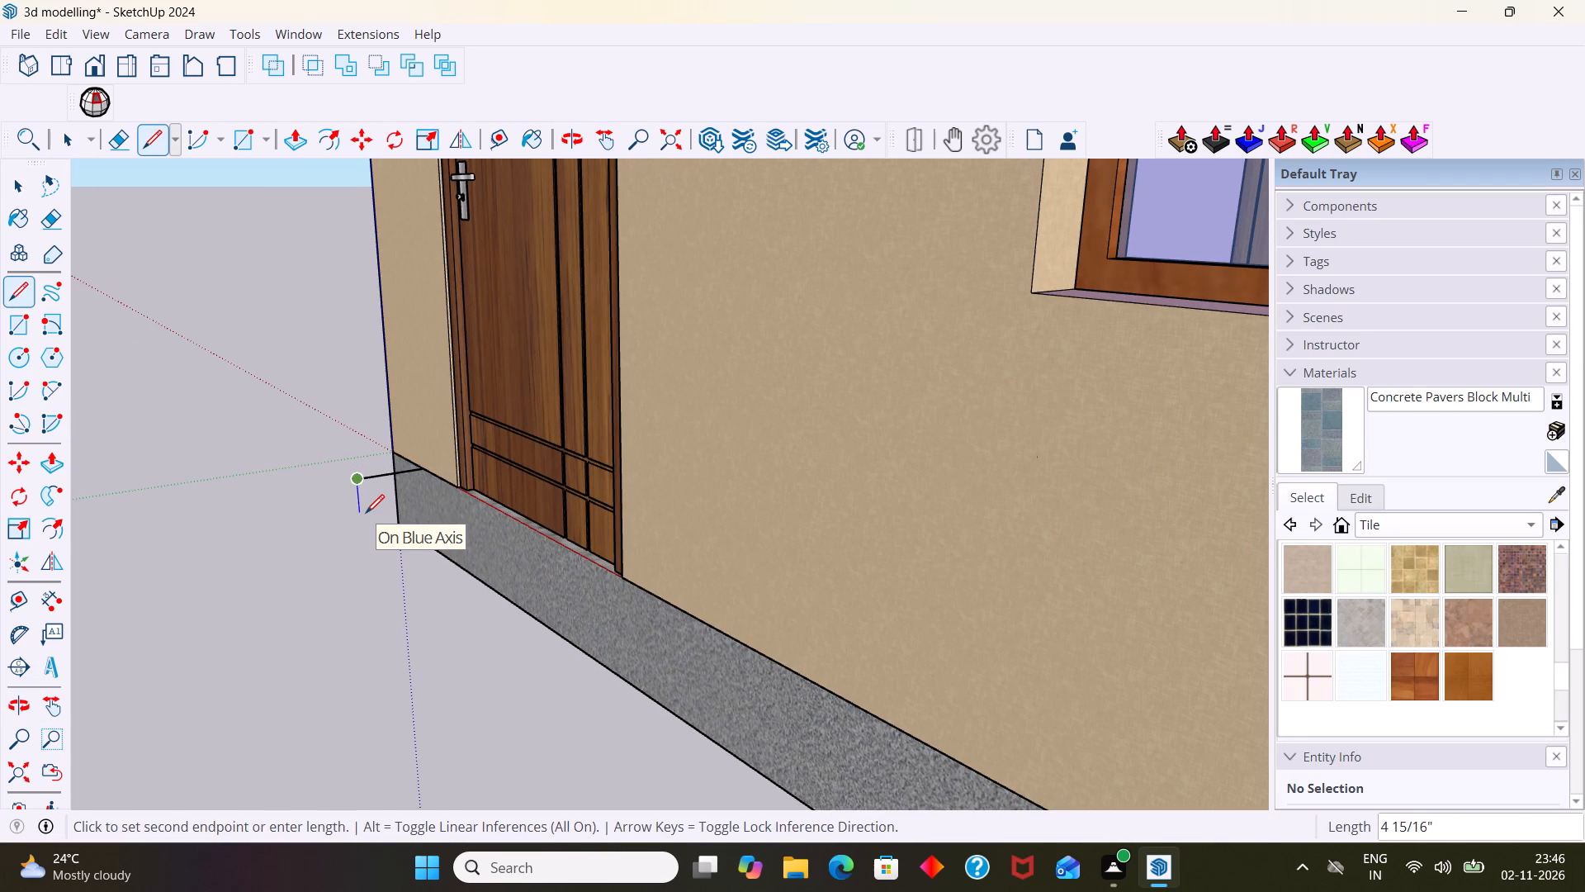
text(7")
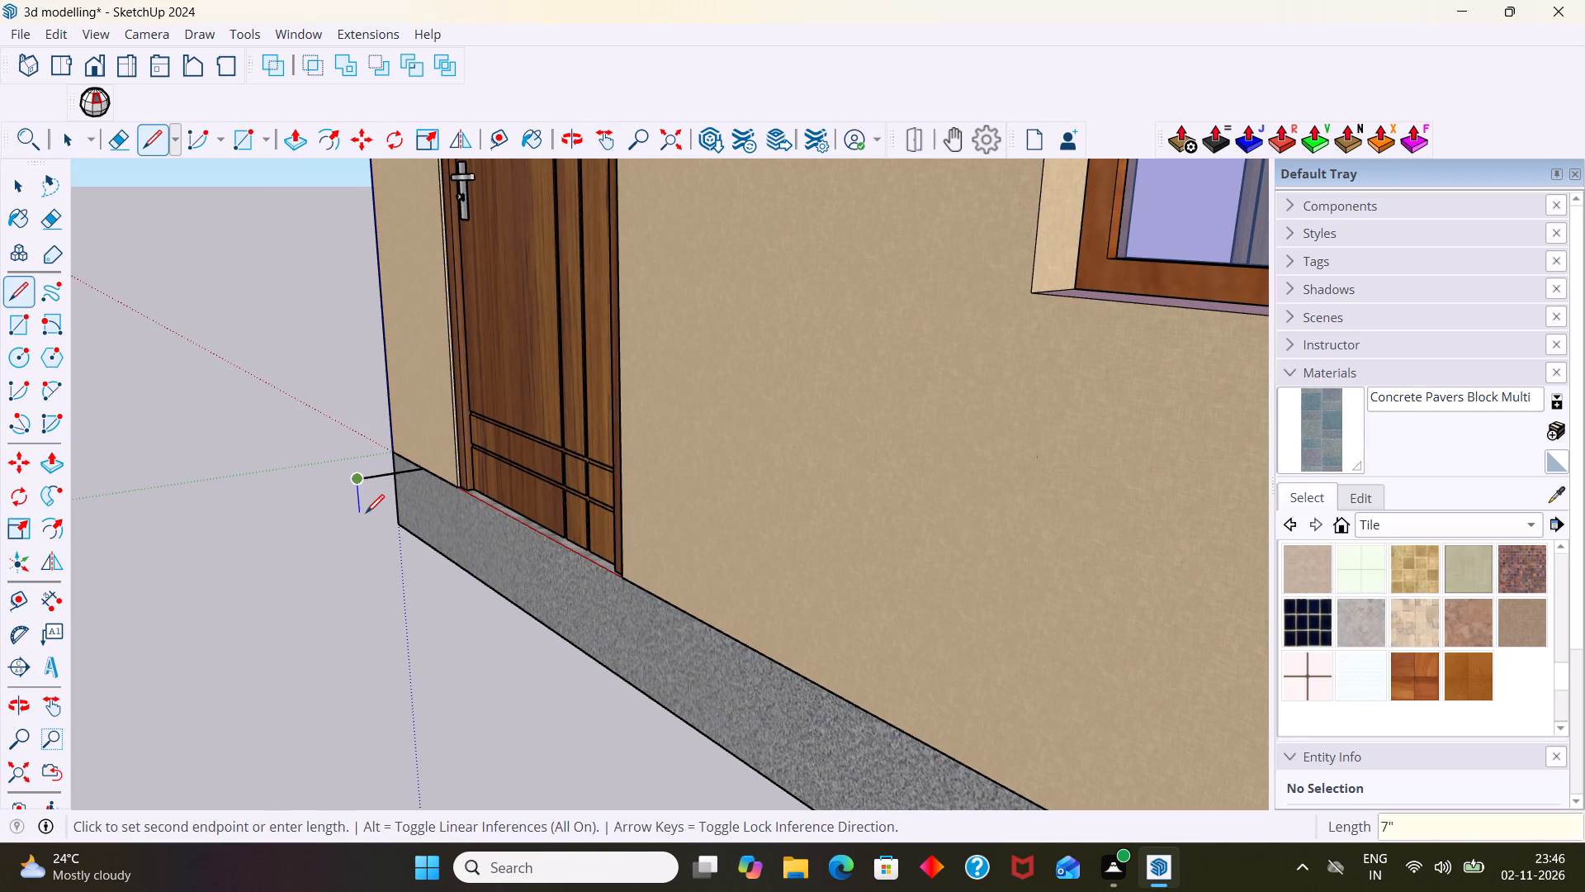
key(Return)
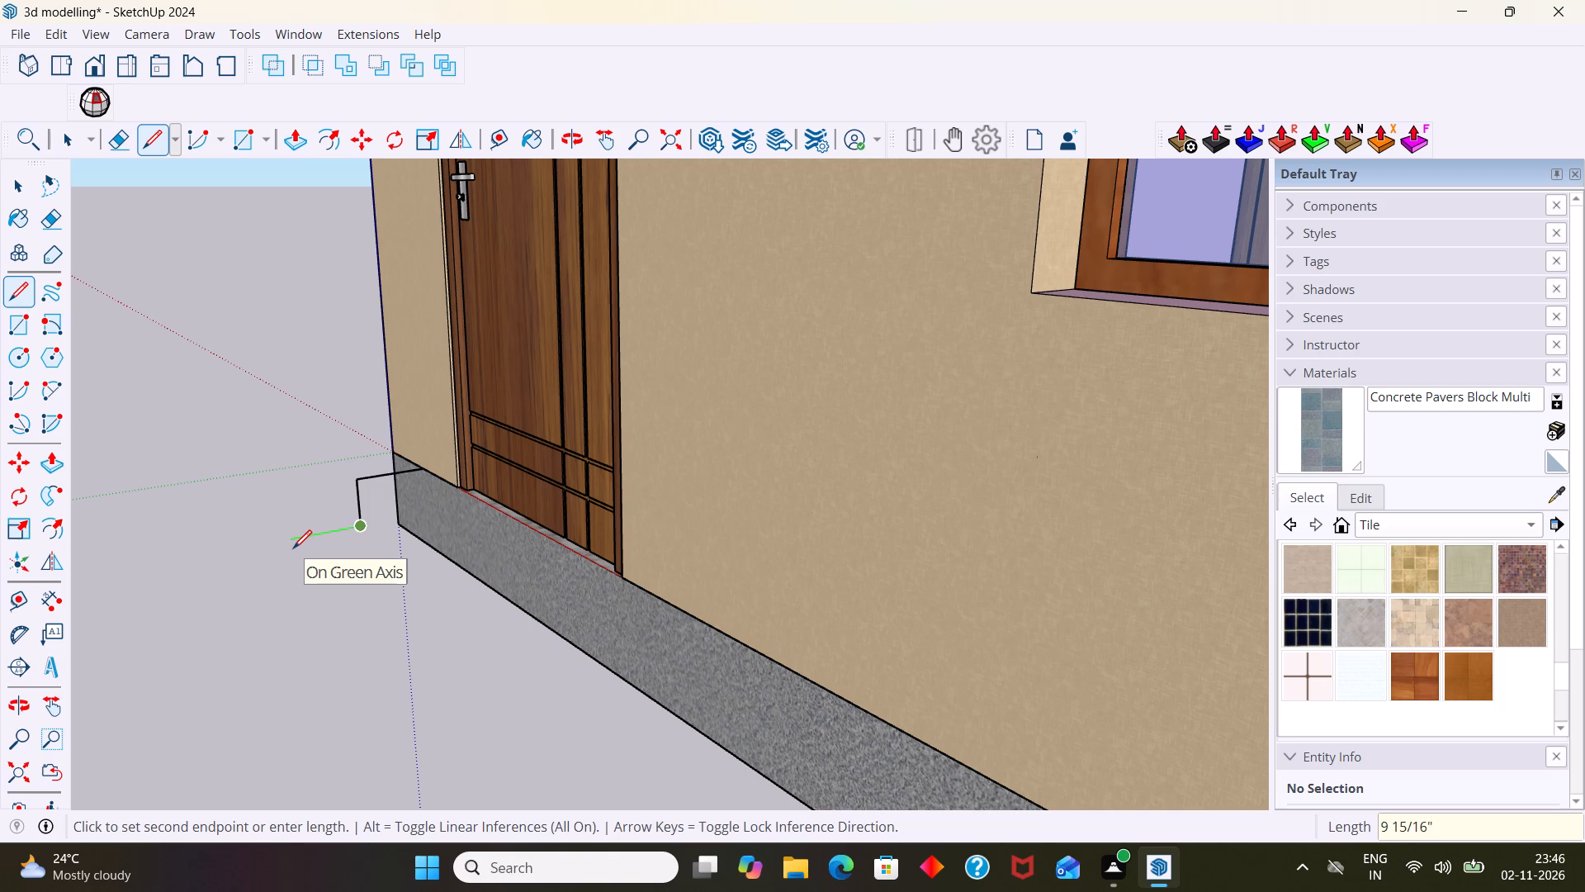
Continue the step profile with a 10" tread outward along the green axis and a 7" riser straight down.
text(6")
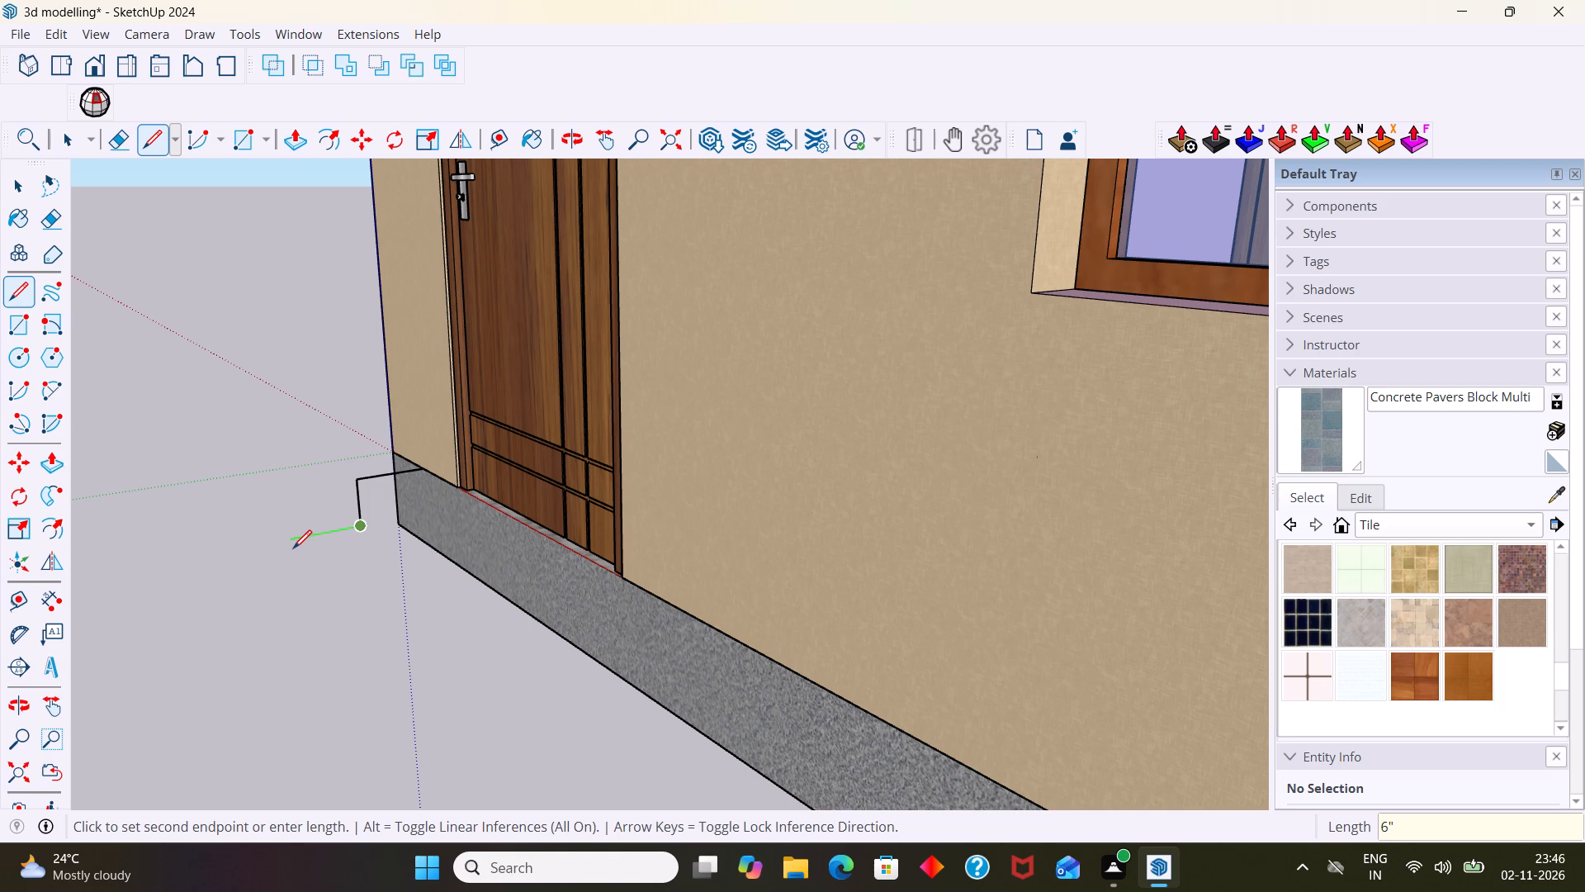
key(ctrl+z)
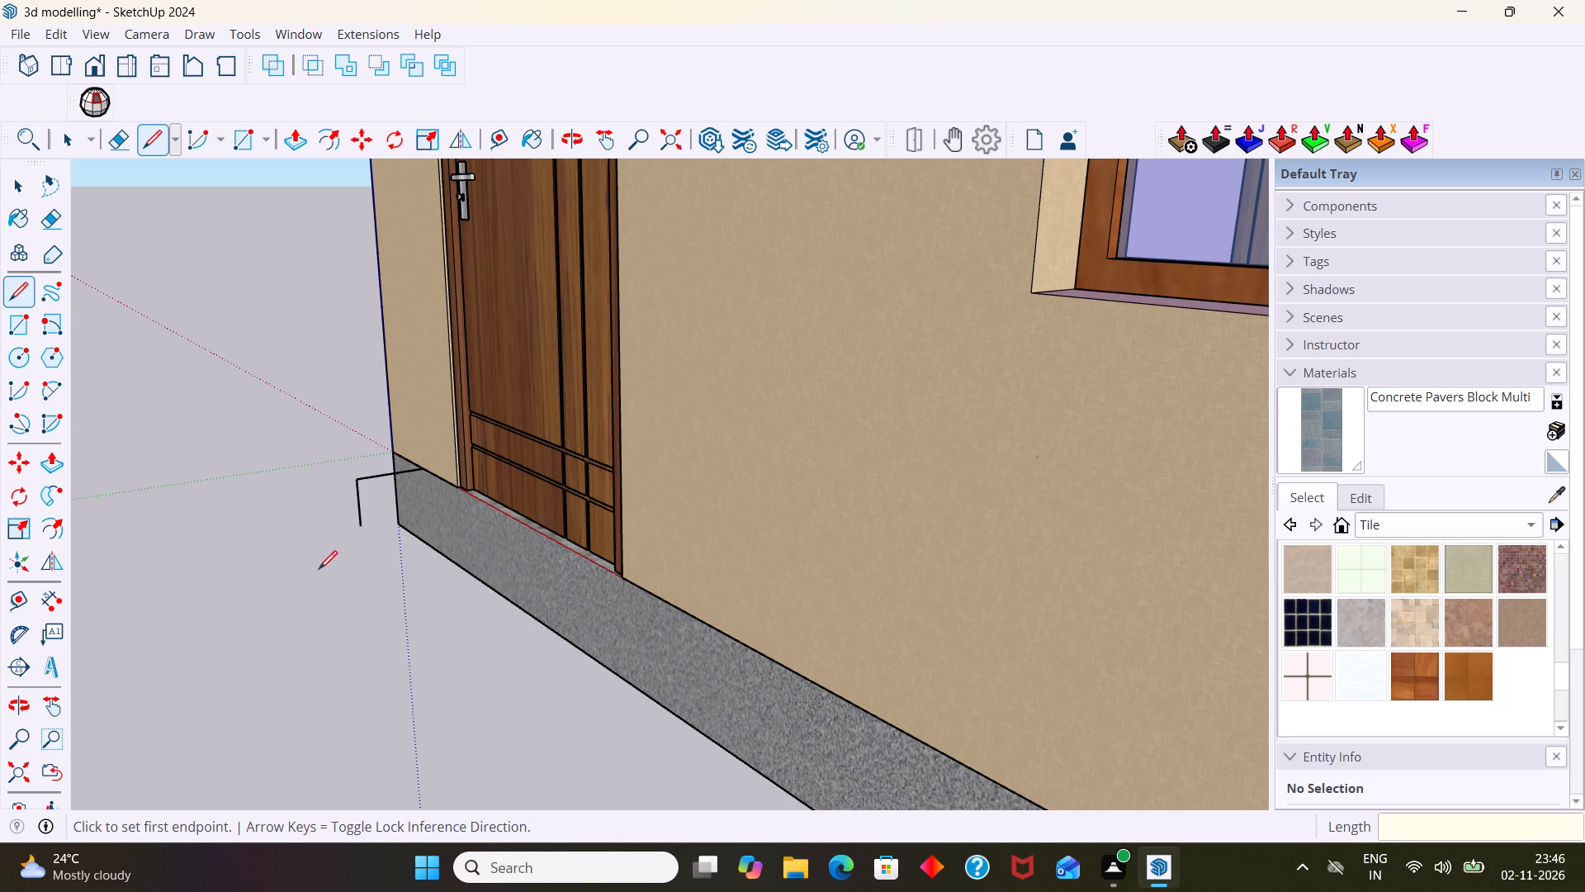
click(363, 527)
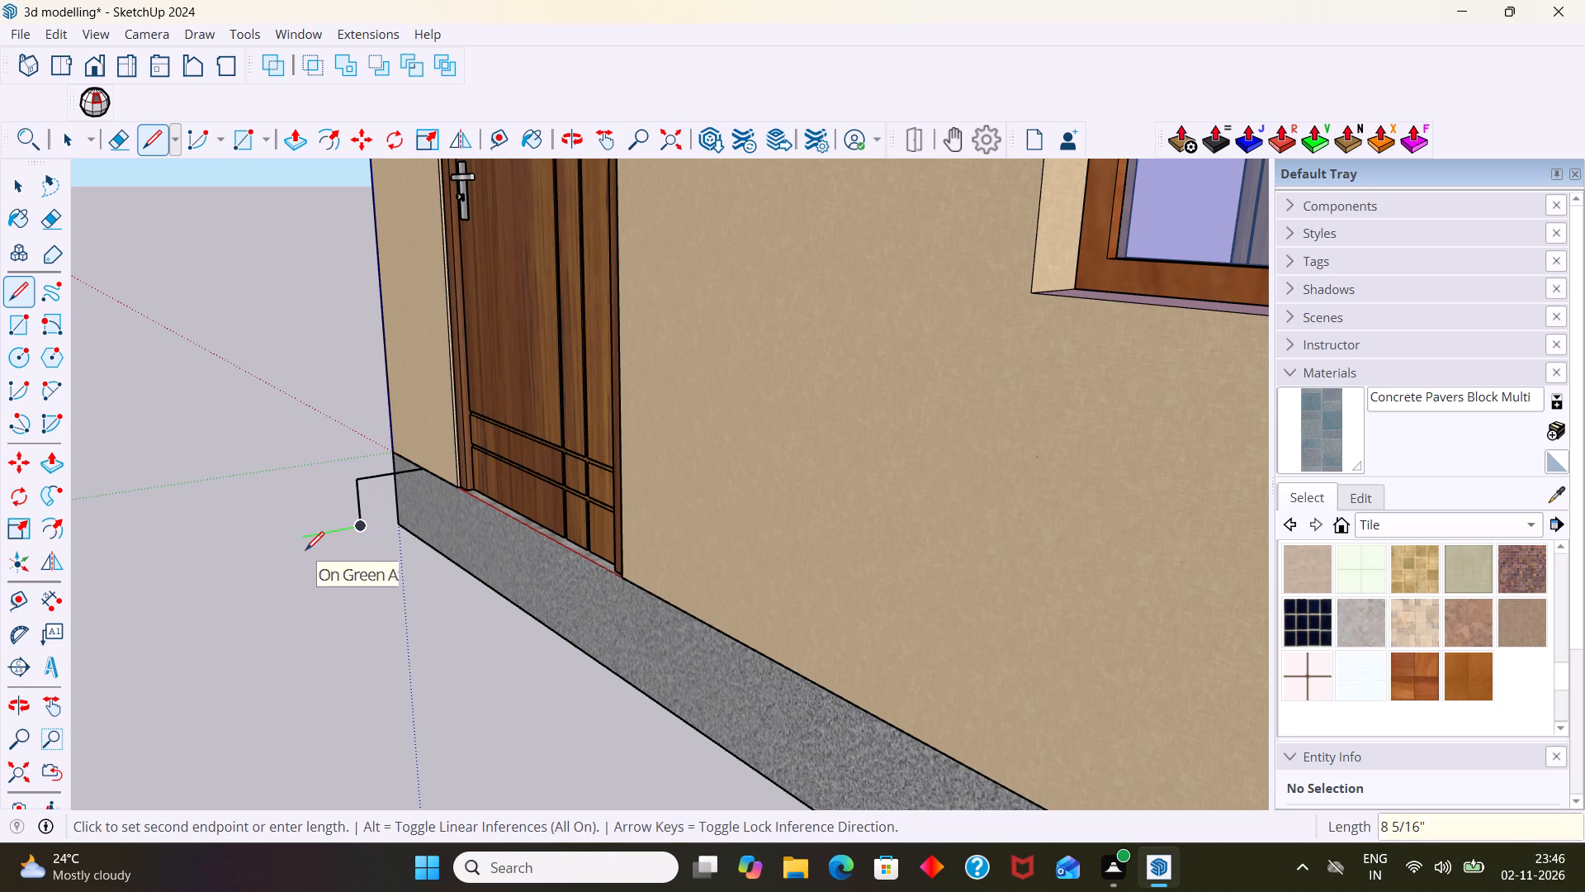
text(10)
key(shift+quotedbl)
key(Return)
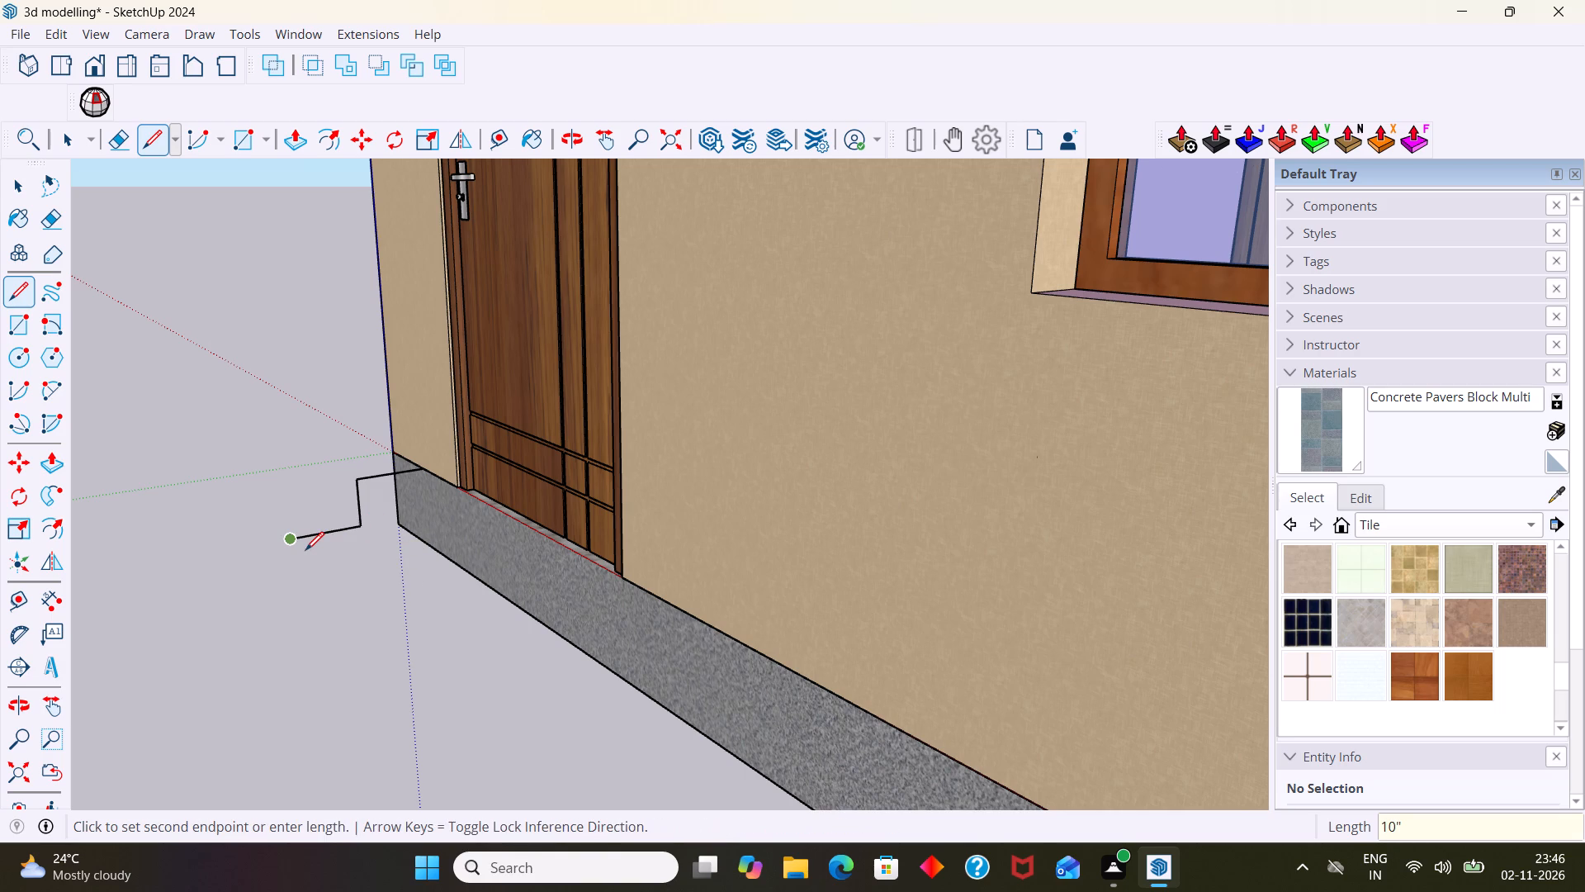
scroll(320, 550, down, 5)
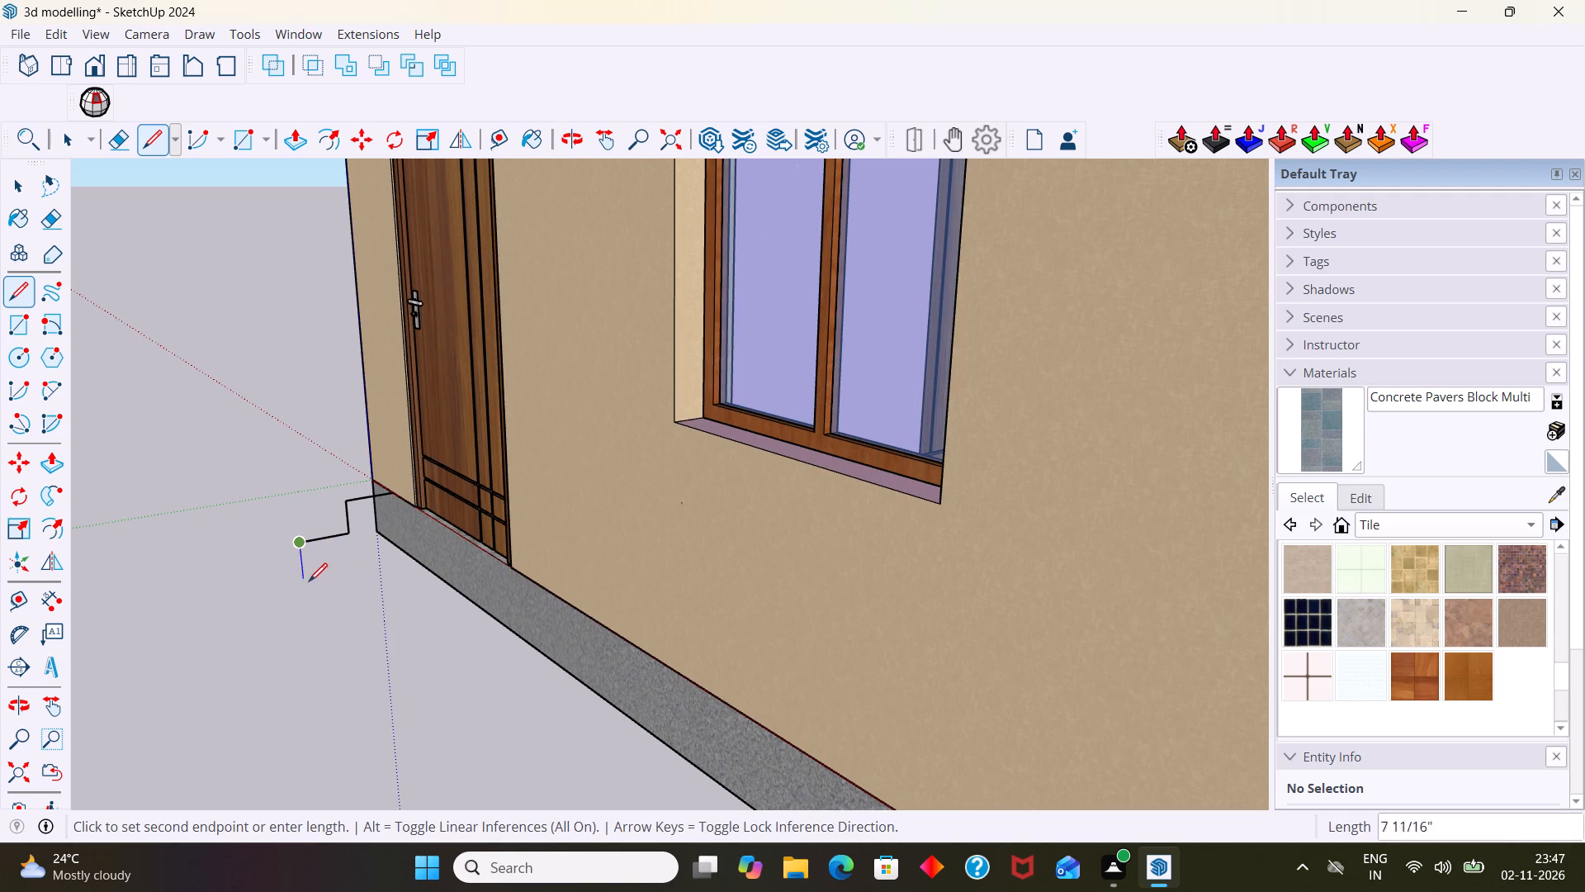
scroll(296, 587, up, 5)
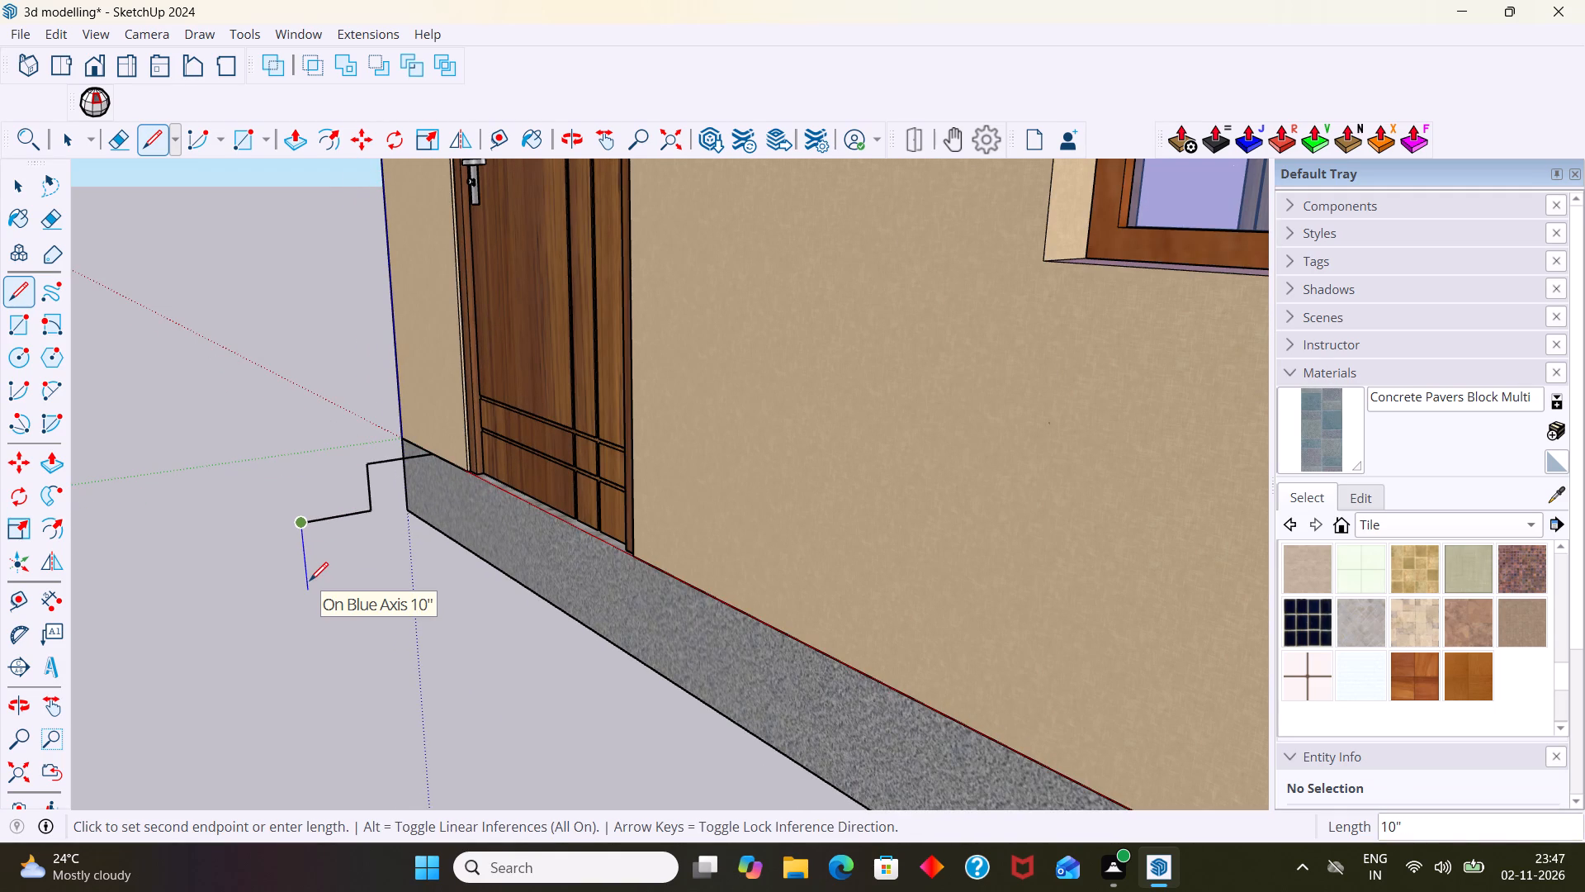
text(7")
key(Return)
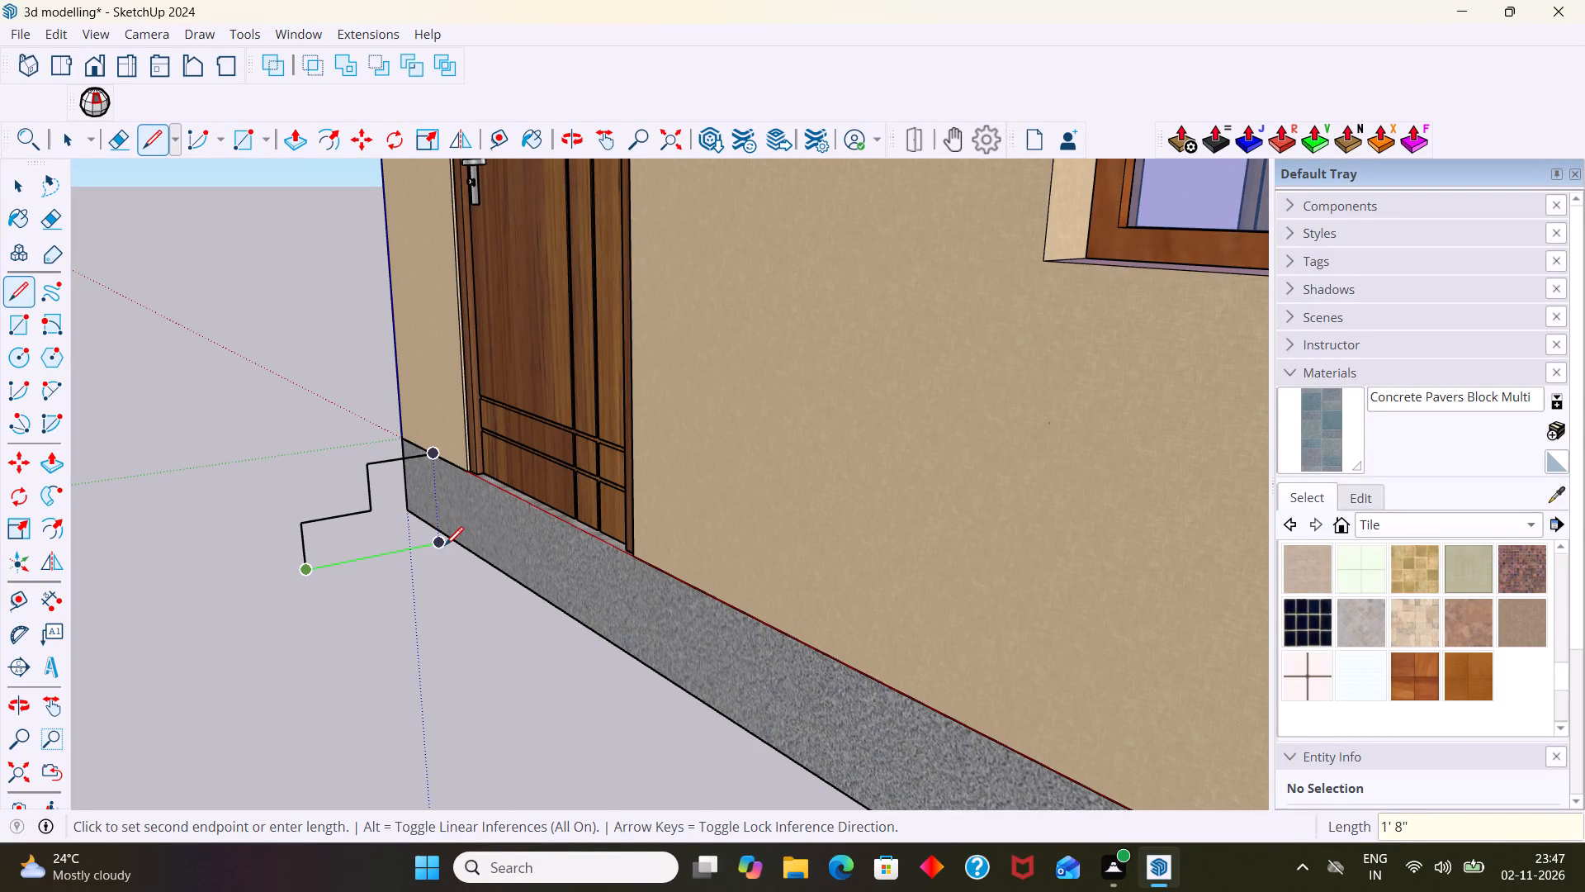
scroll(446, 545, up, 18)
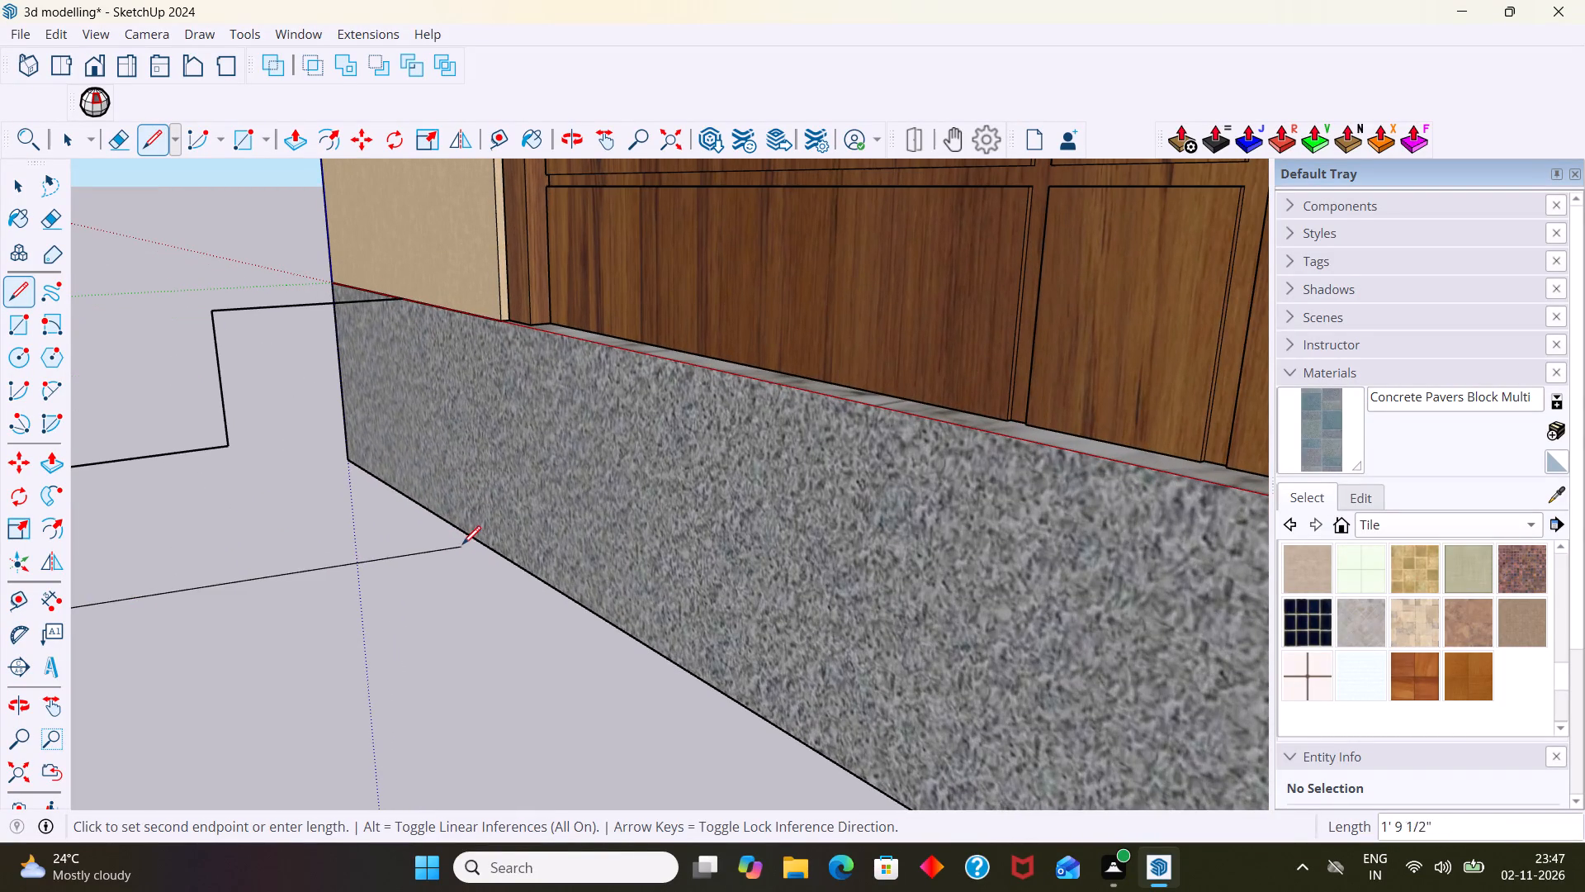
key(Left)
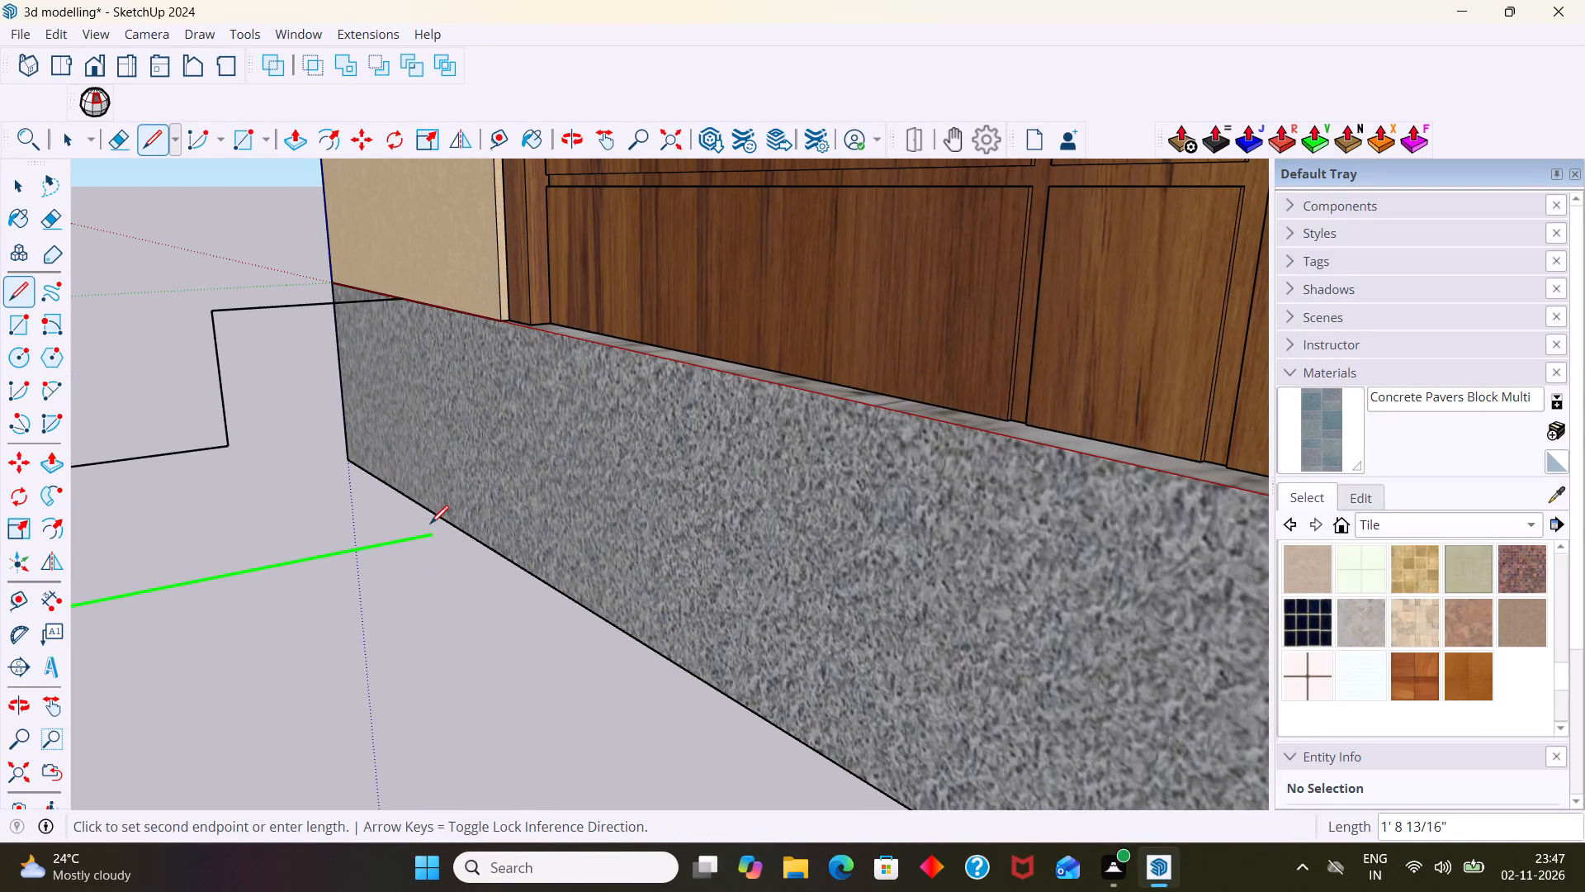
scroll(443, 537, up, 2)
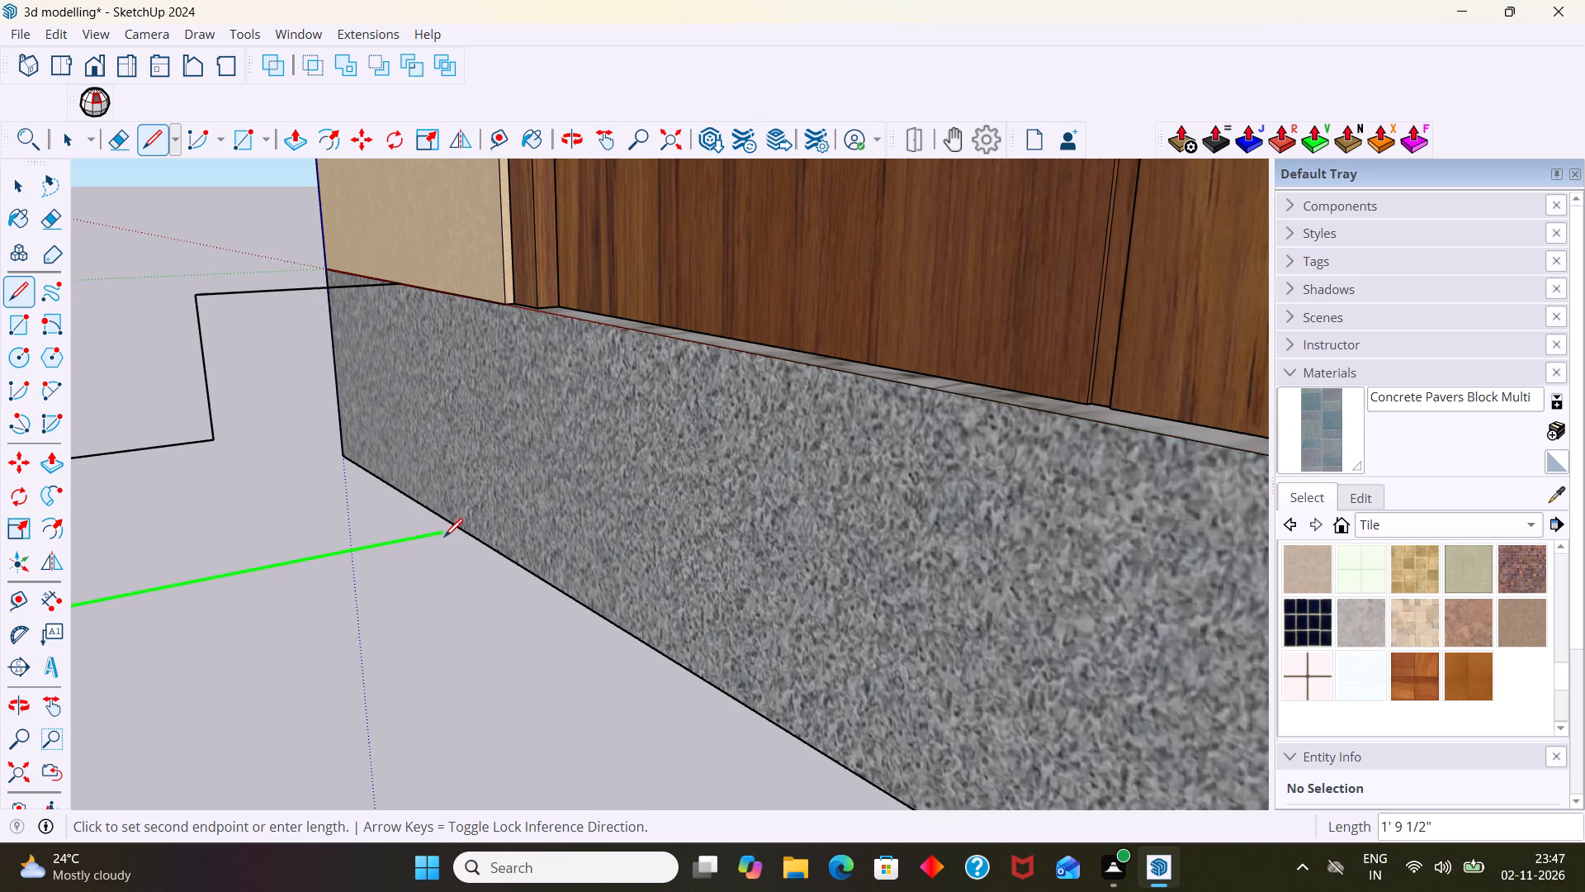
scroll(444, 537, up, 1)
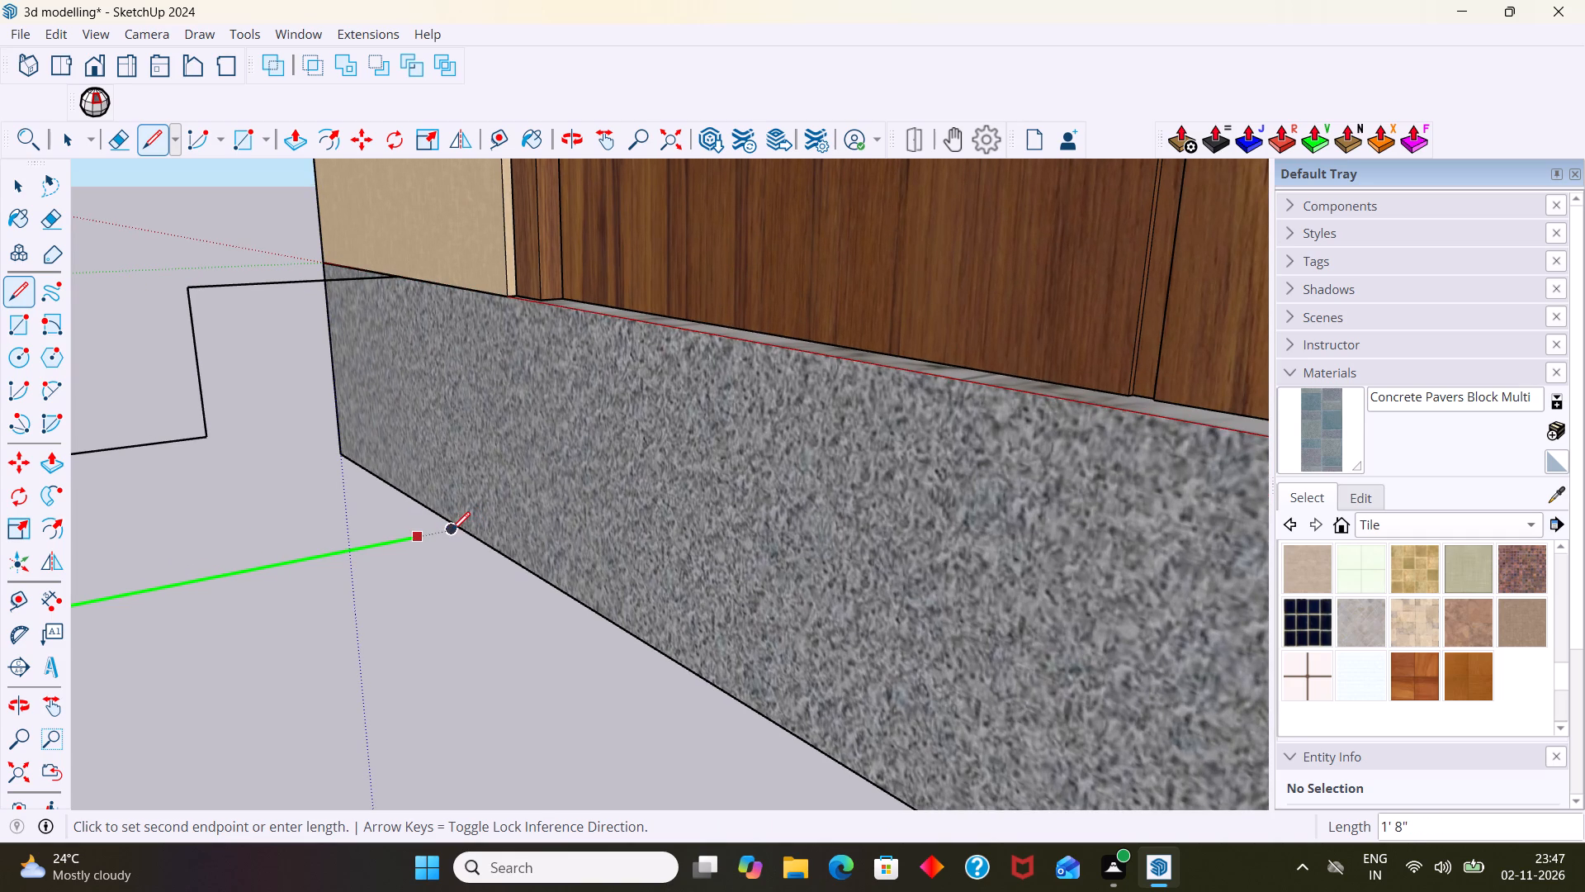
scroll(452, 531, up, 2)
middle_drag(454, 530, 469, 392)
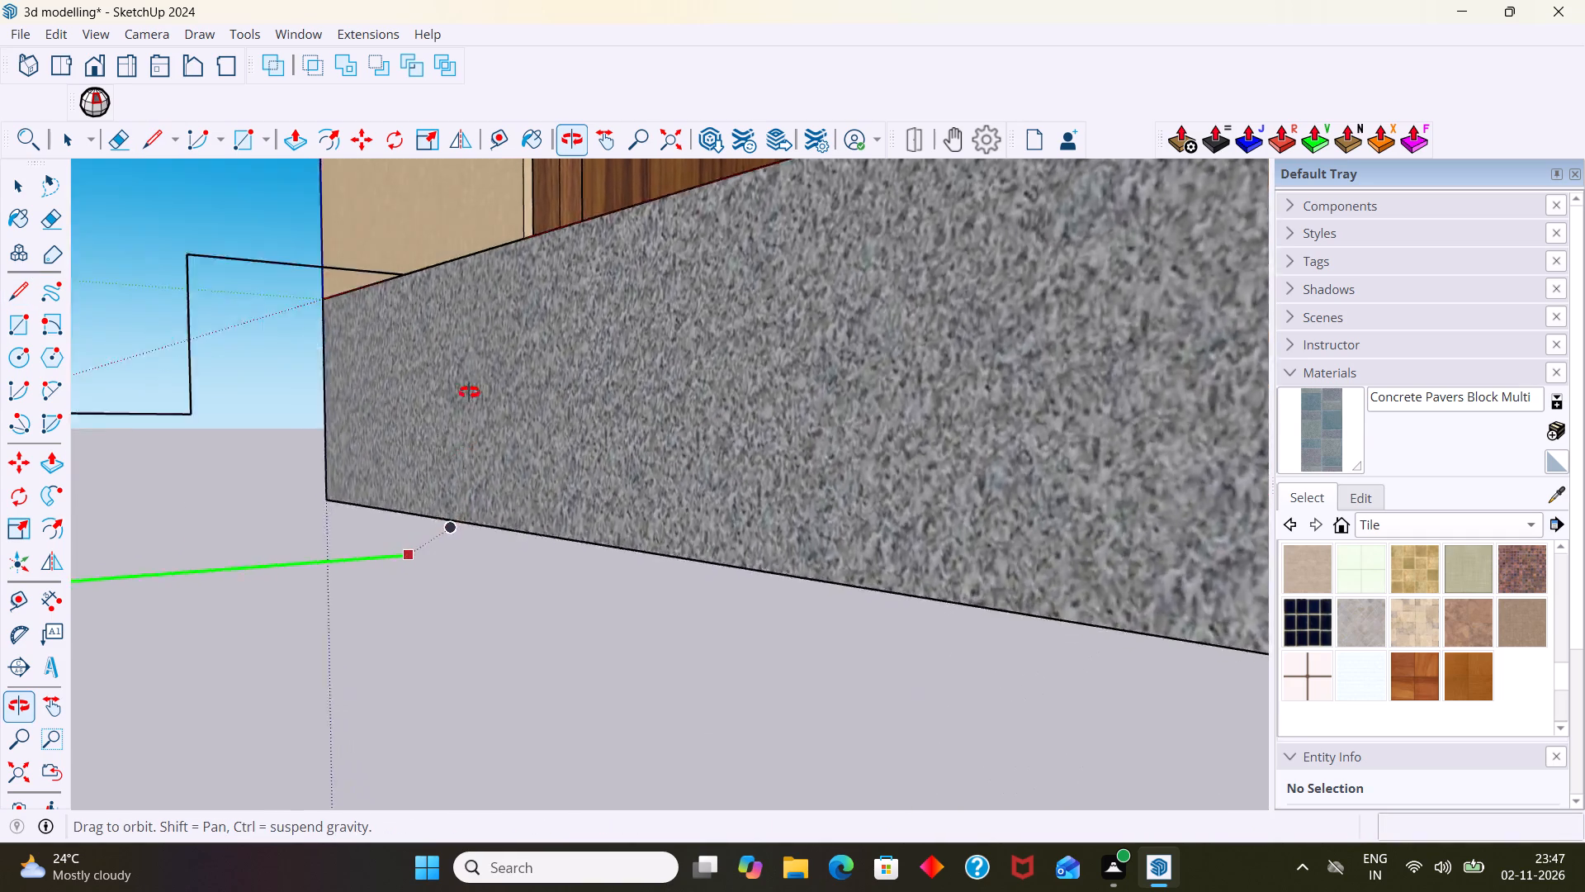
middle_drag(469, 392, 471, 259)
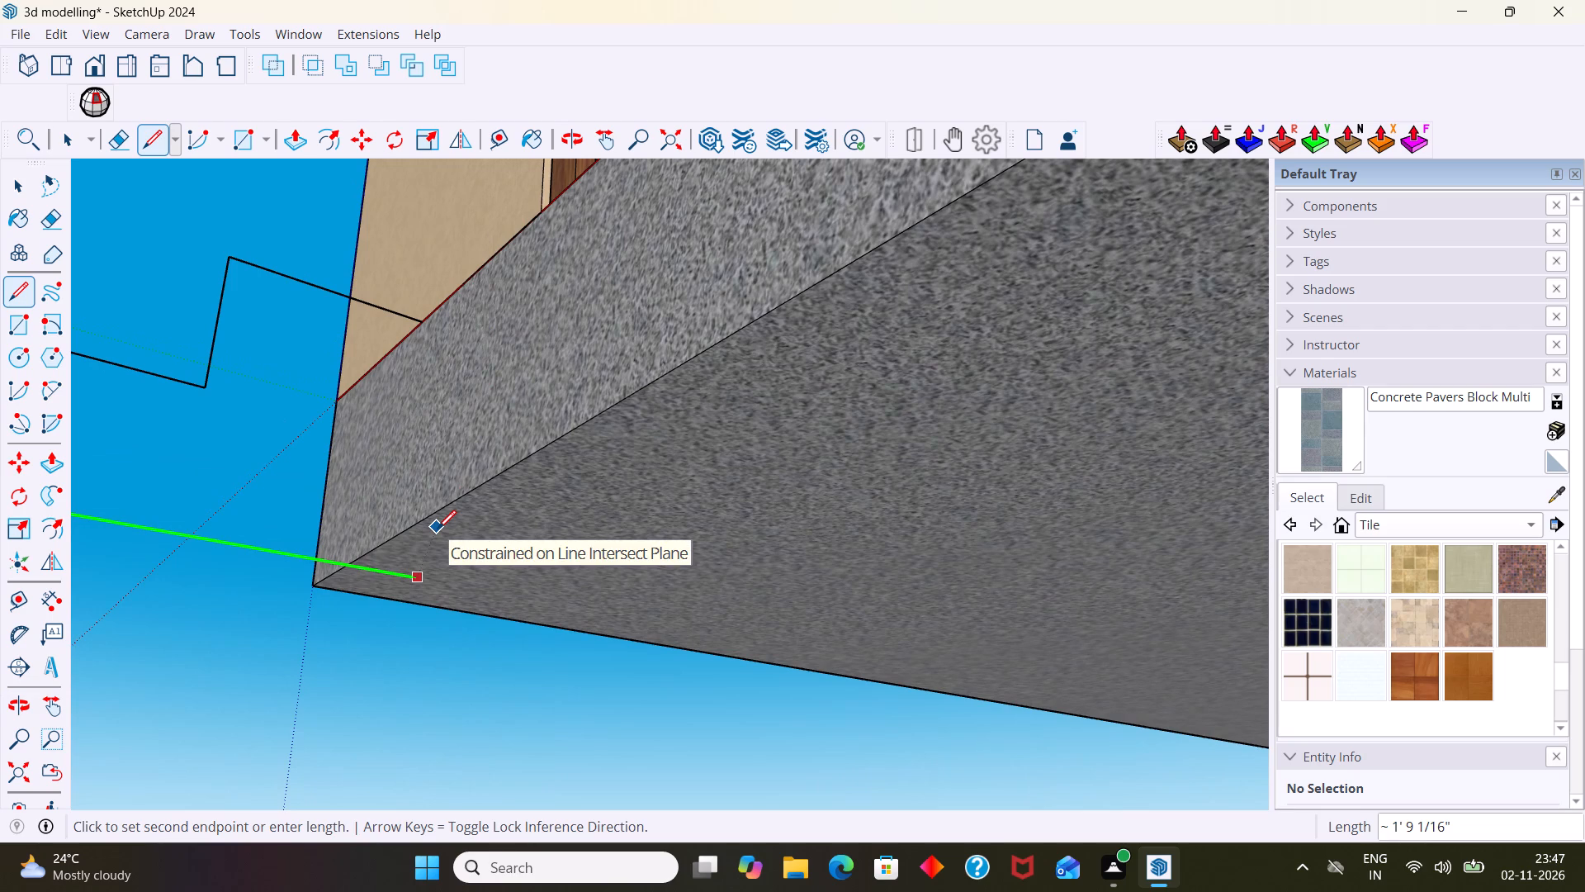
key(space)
Inside the base slab group, push/pull the bottom face down 2 1/8" to the lower end of the step profile, and leave the group.
scroll(603, 460, down, 10)
click(608, 481)
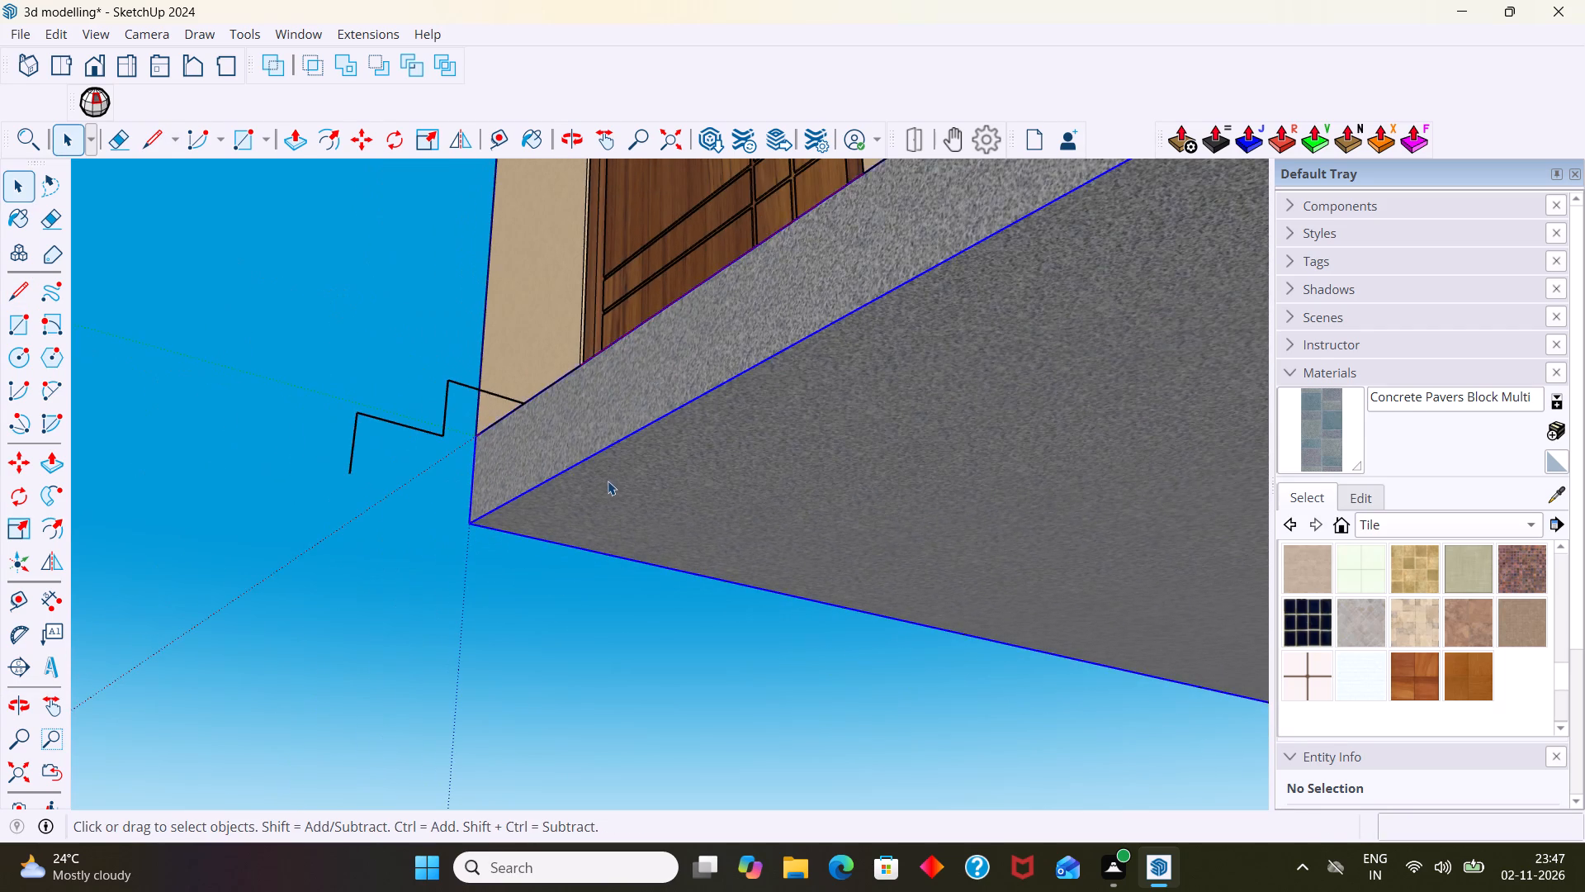
scroll(608, 482, up, 3)
double_click(608, 485)
click(624, 495)
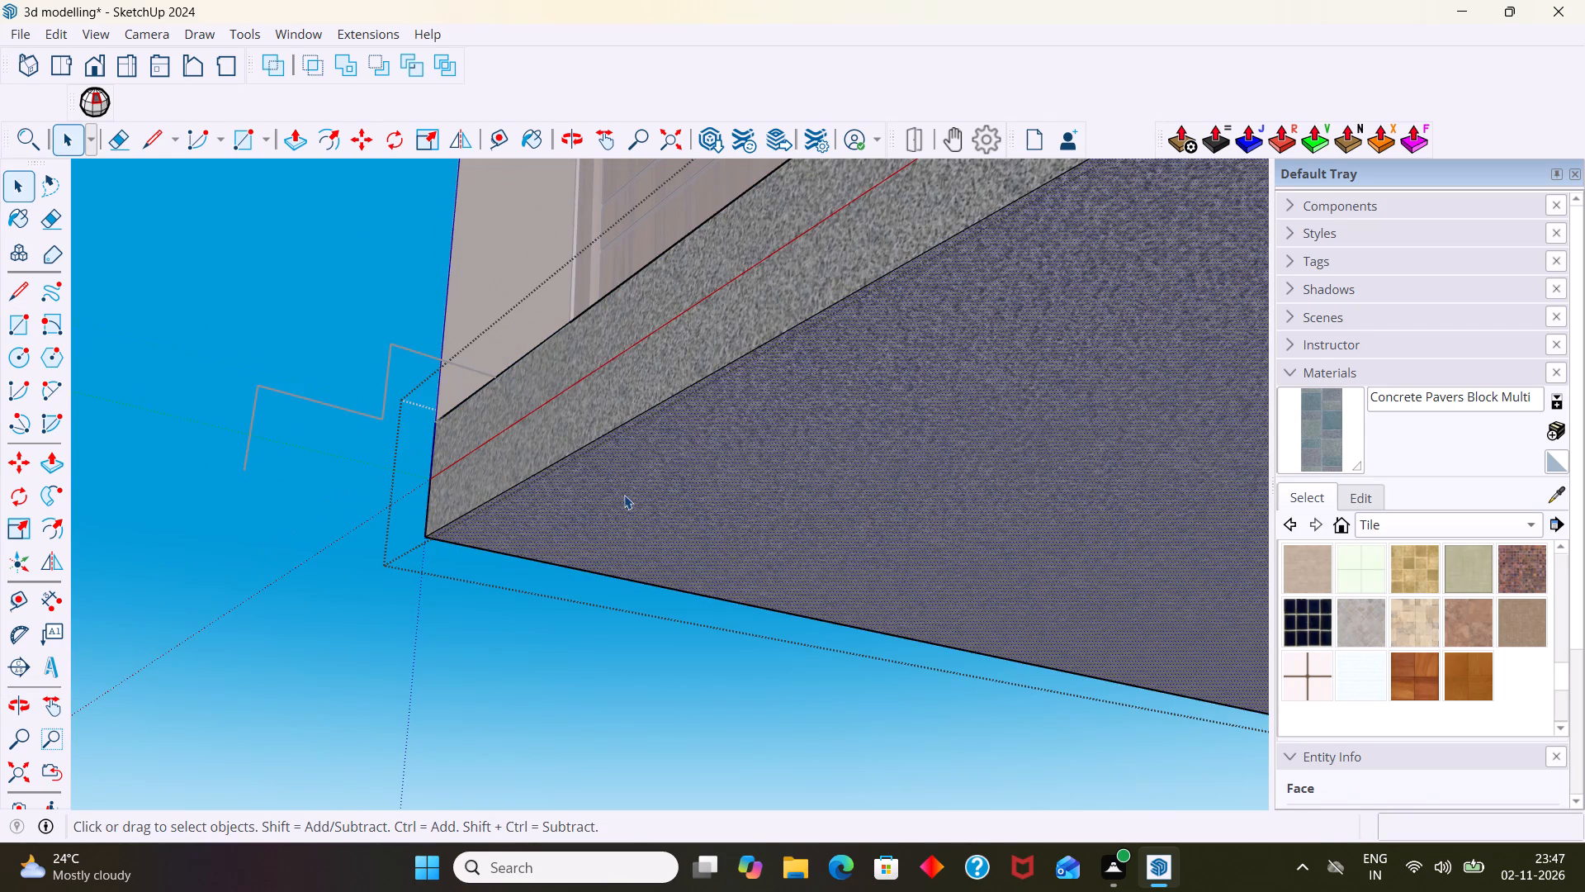
key(p)
drag(627, 495, 631, 502)
scroll(648, 575, down, 2)
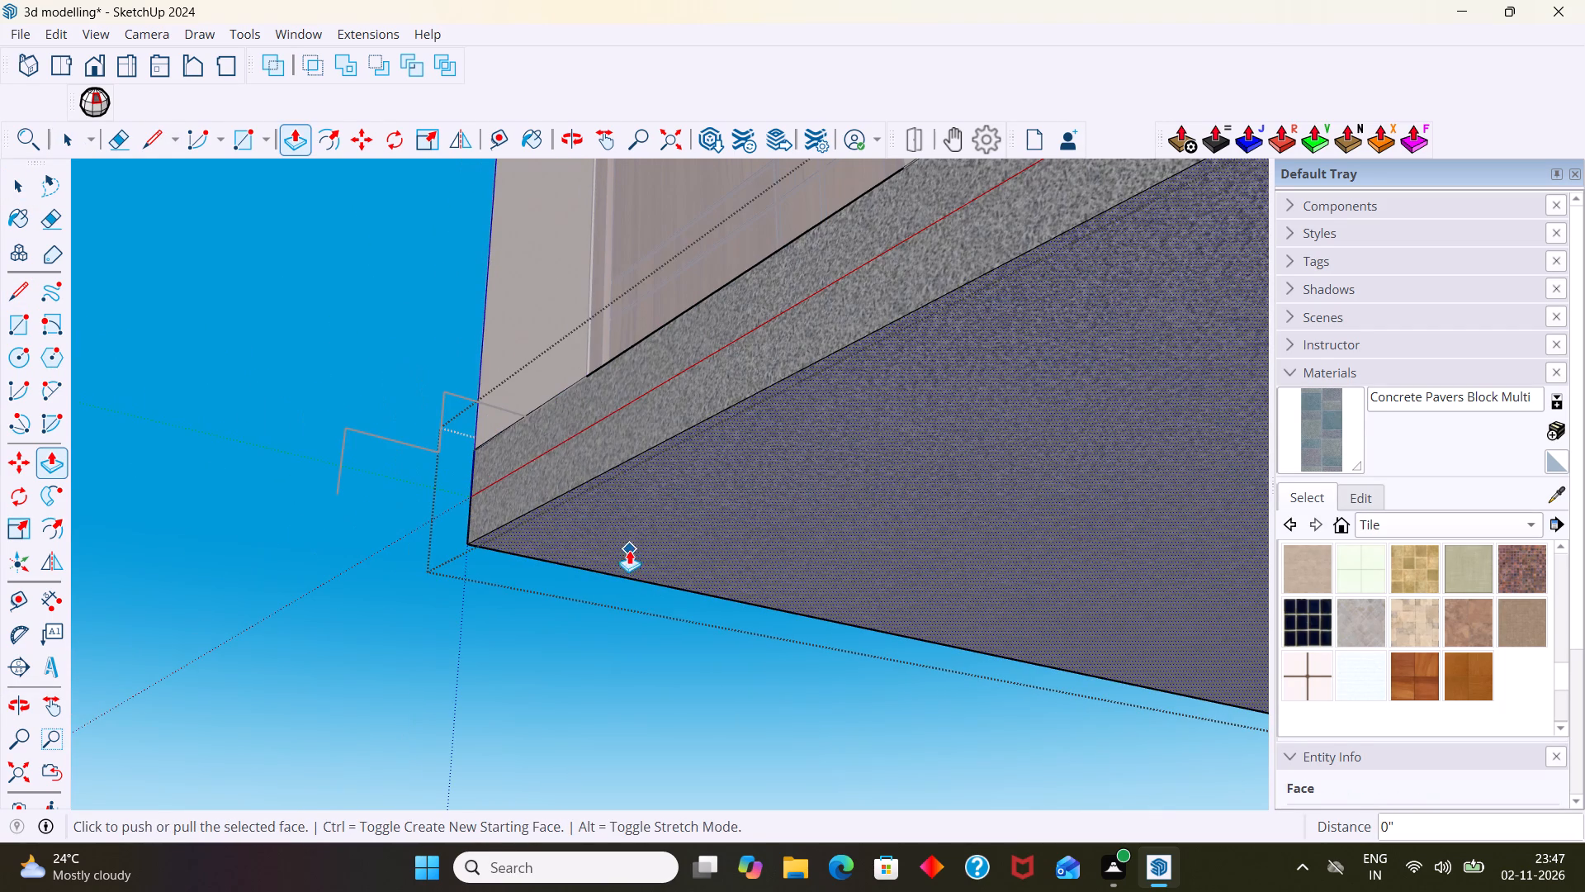
click(637, 508)
scroll(640, 561, down, 2)
middle_drag(641, 563, 641, 730)
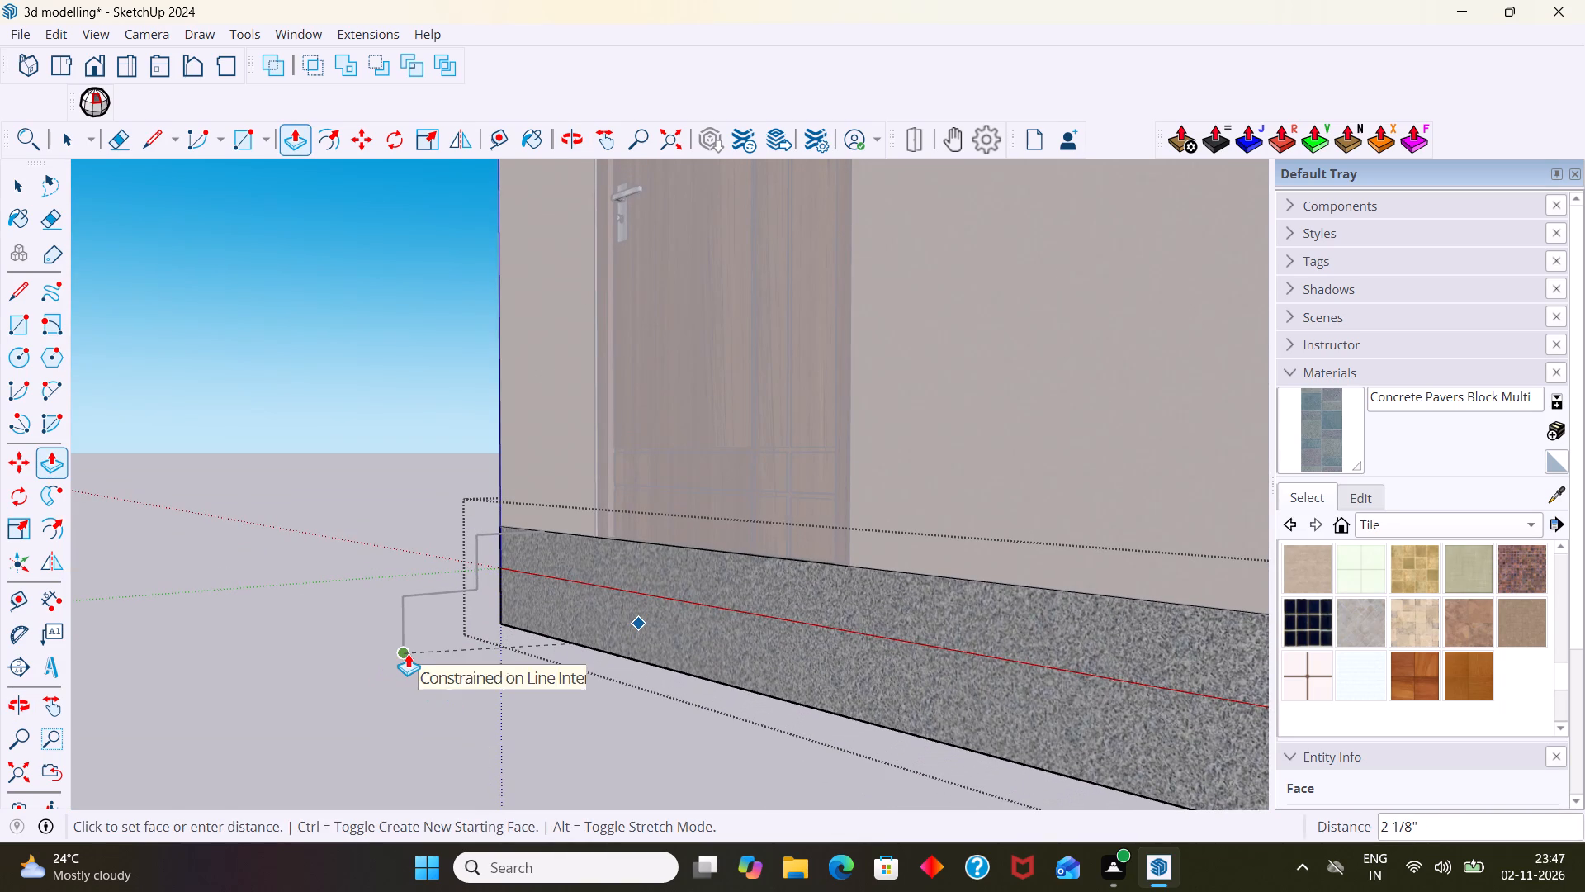
click(408, 653)
scroll(406, 653, down, 2)
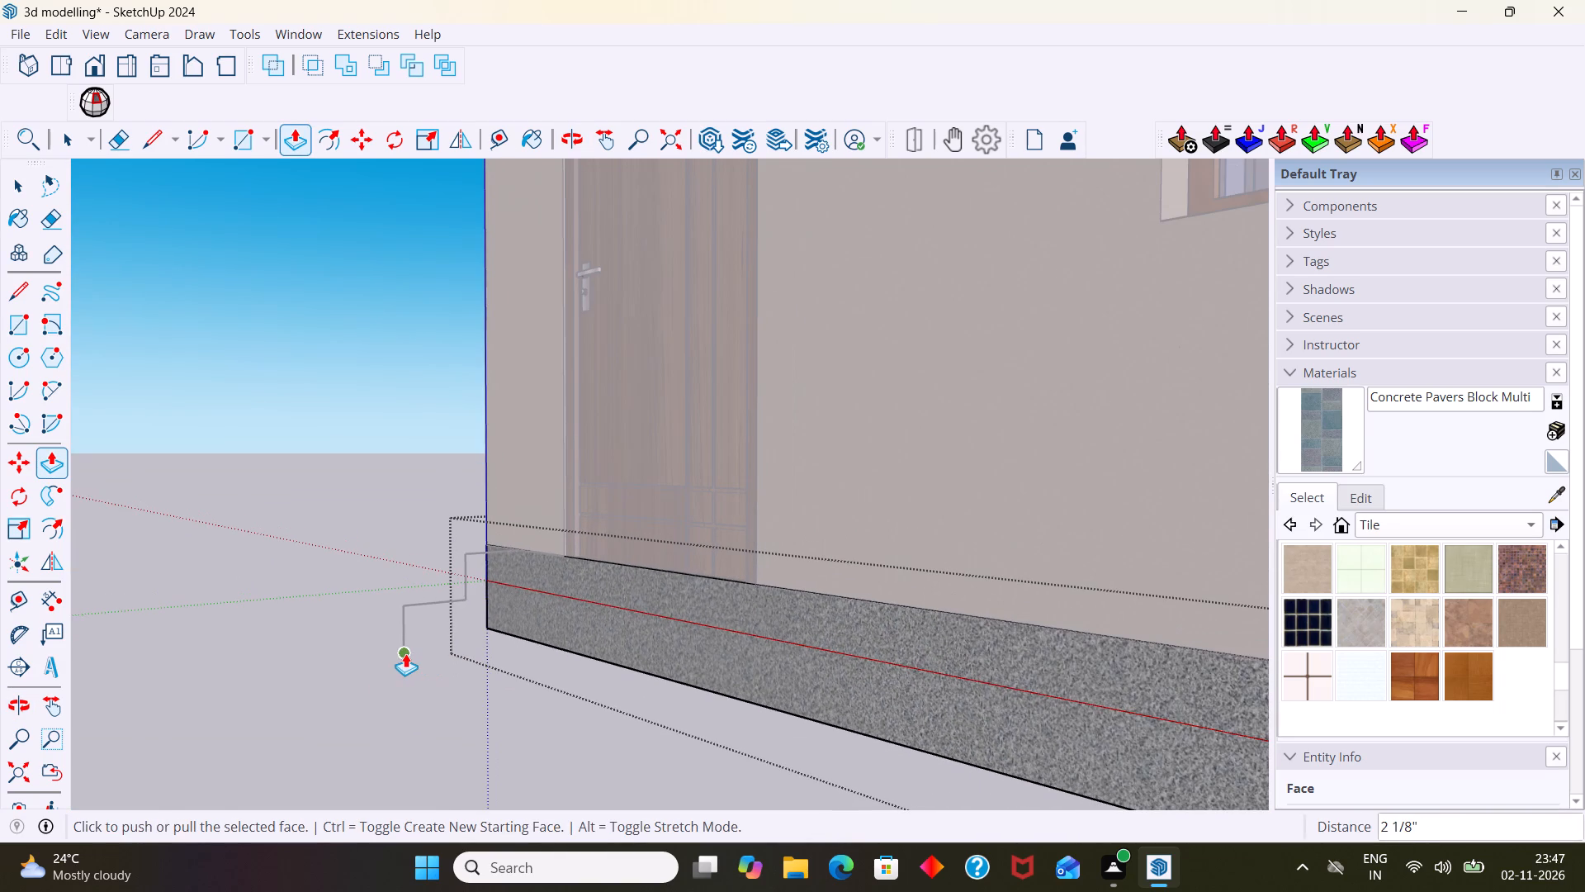
key(space)
click(394, 550)
scroll(390, 549, down, 4)
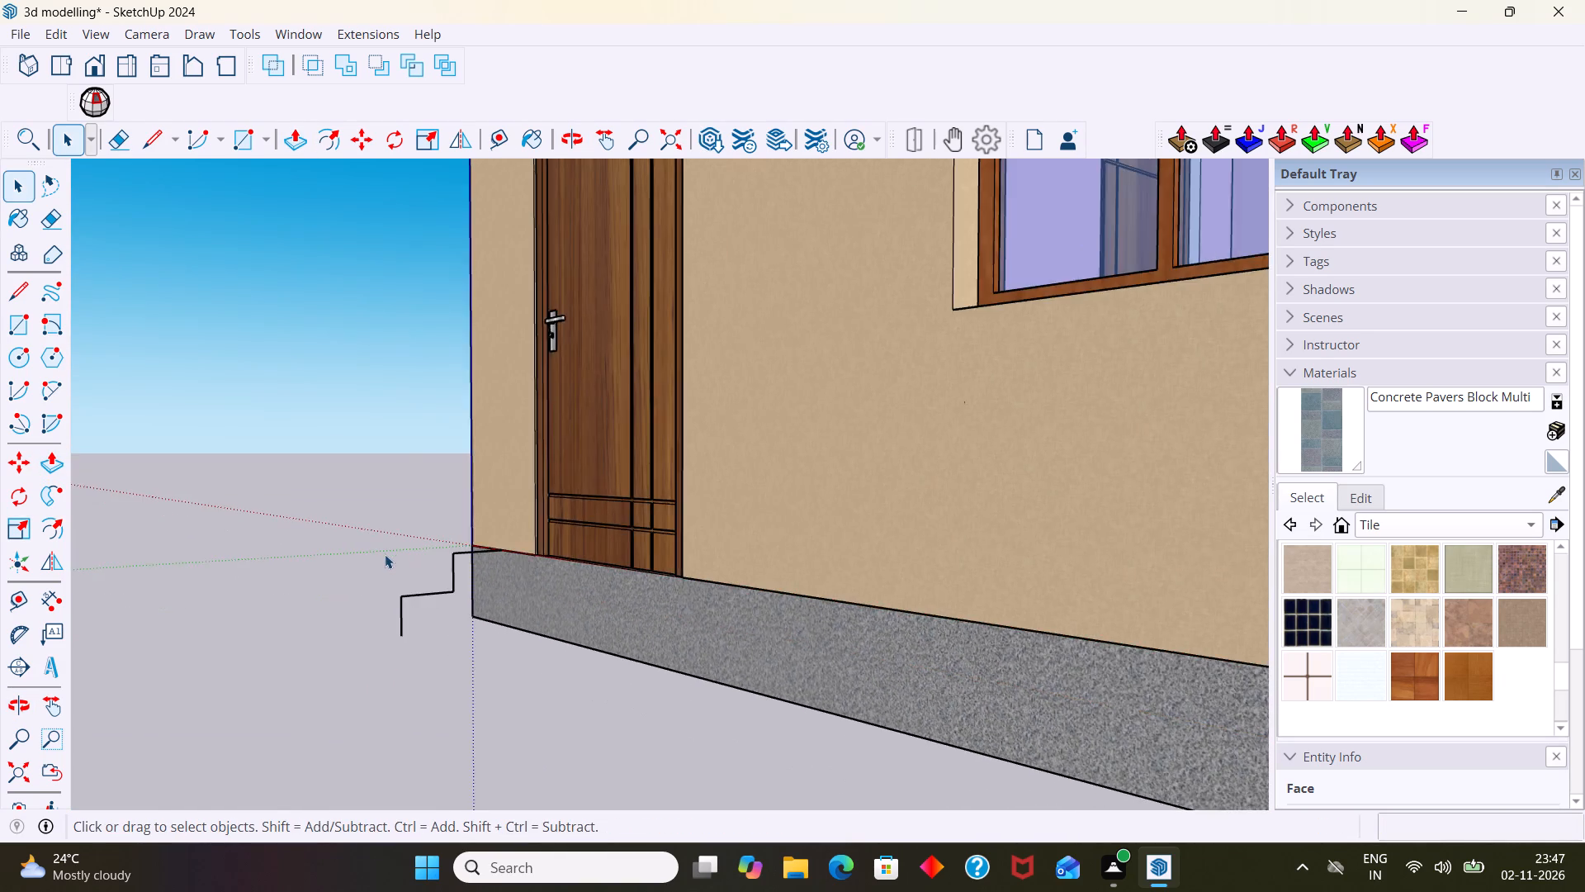
Close the step profile with a line from the lowest riser to the slab's bottom edge and a vertical line up to the slab's top edge.
scroll(385, 554, down, 1)
middle_drag(447, 585, 833, 621)
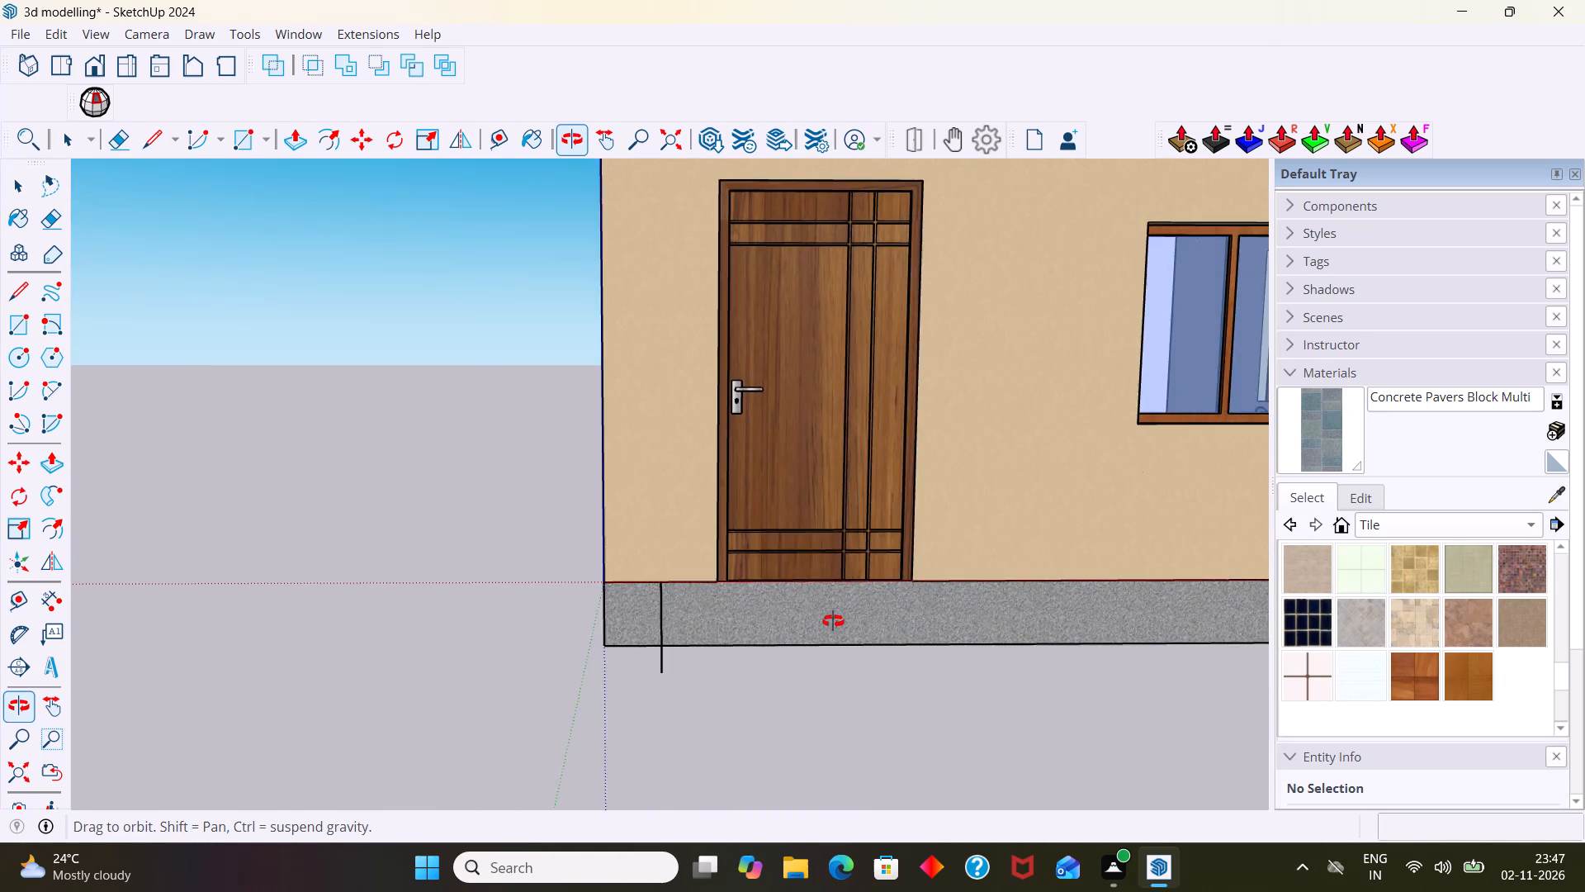
middle_drag(833, 621, 414, 634)
scroll(414, 633, up, 4)
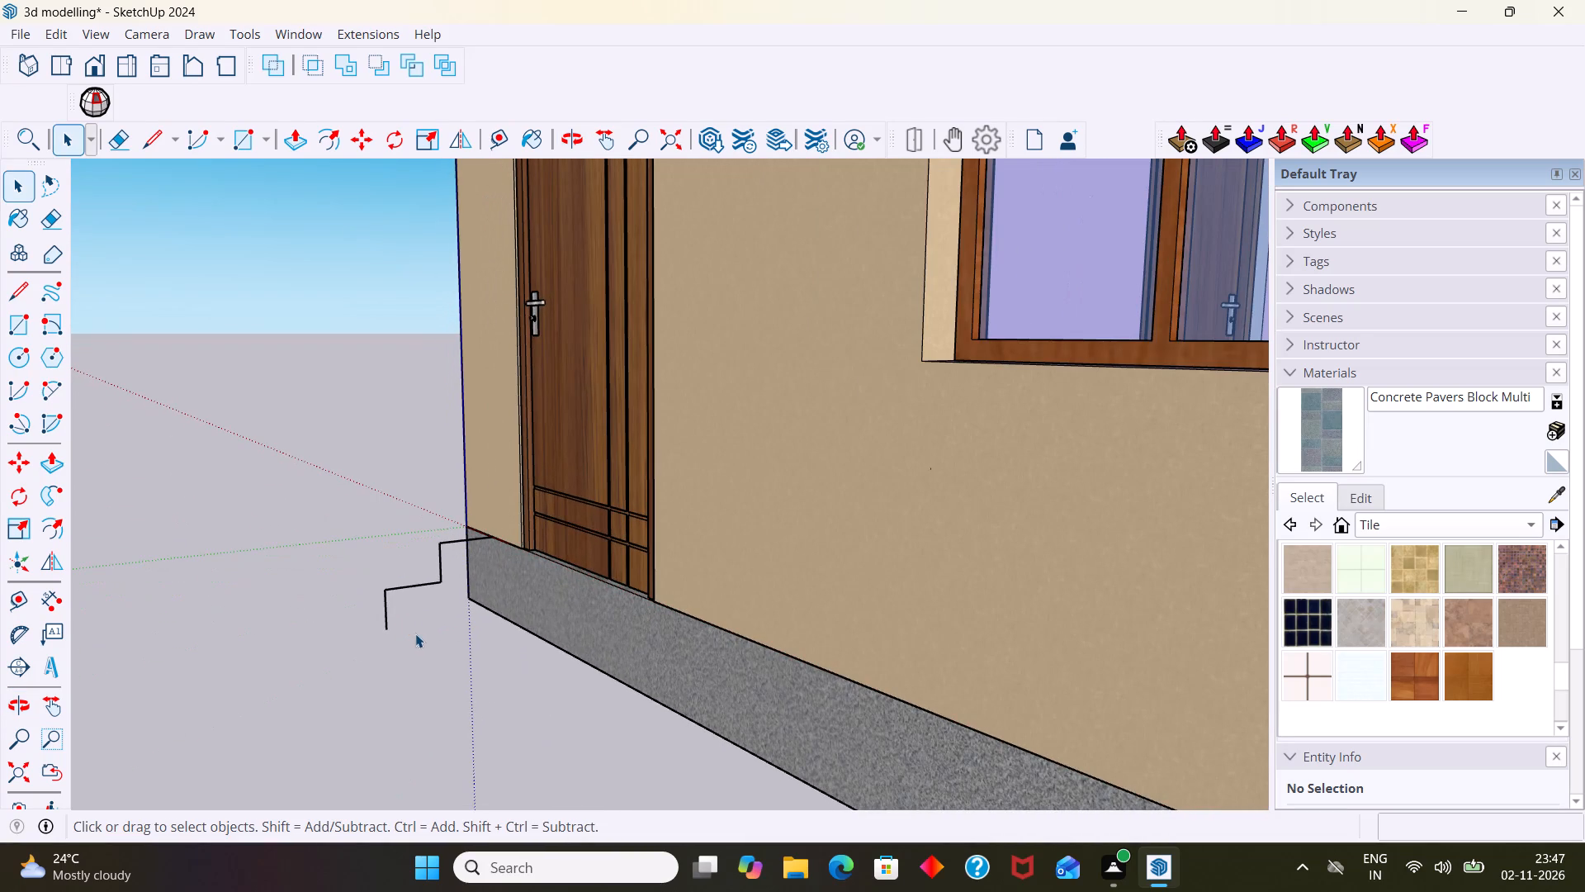
key(l)
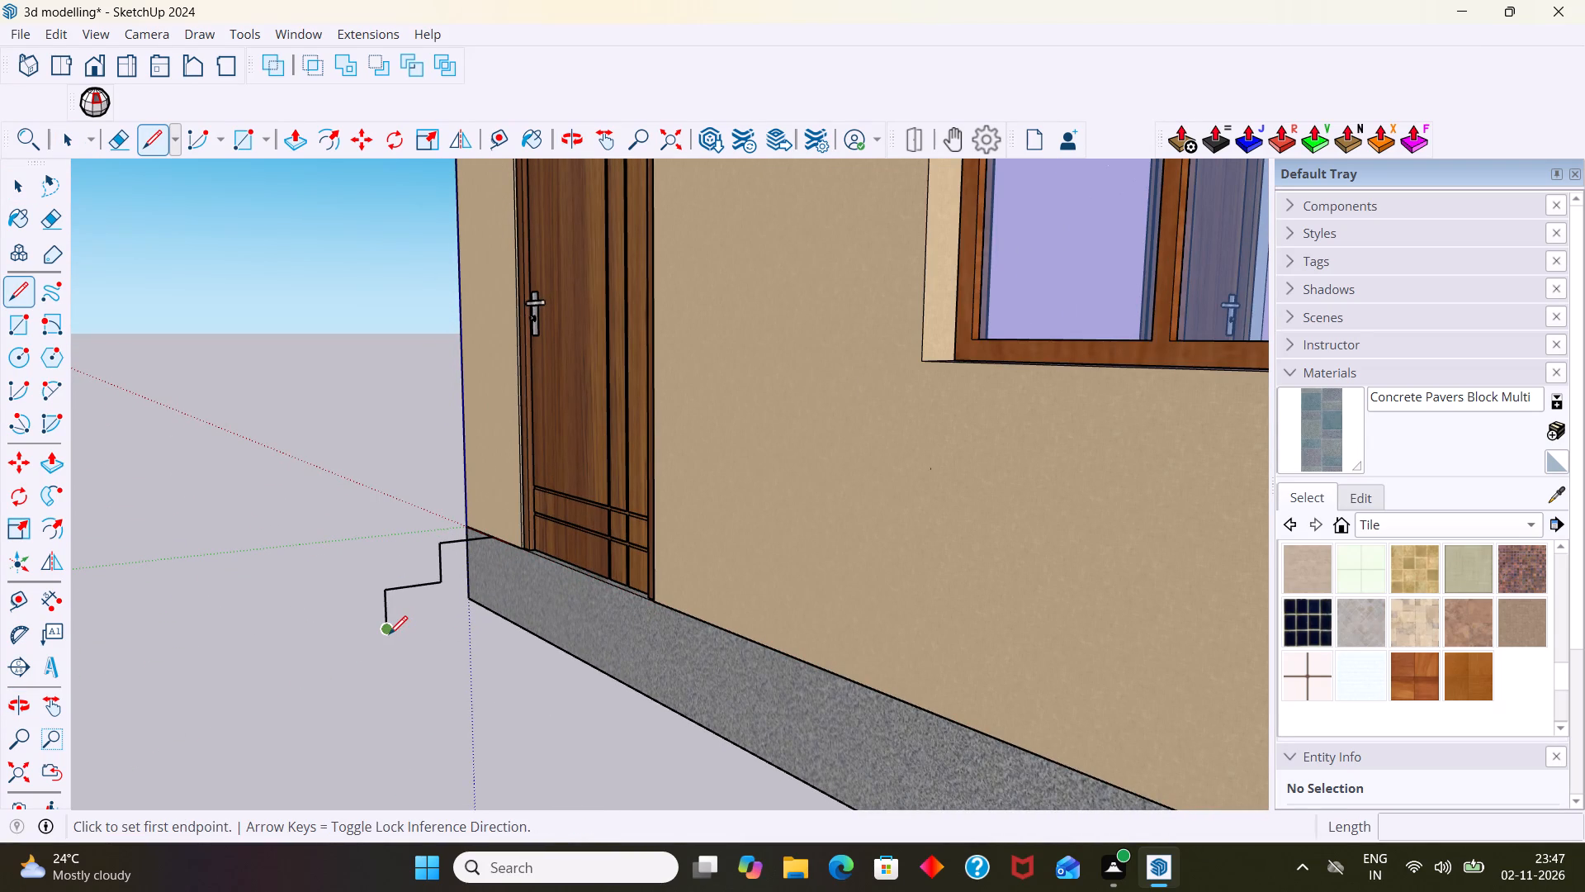
click(389, 634)
click(495, 614)
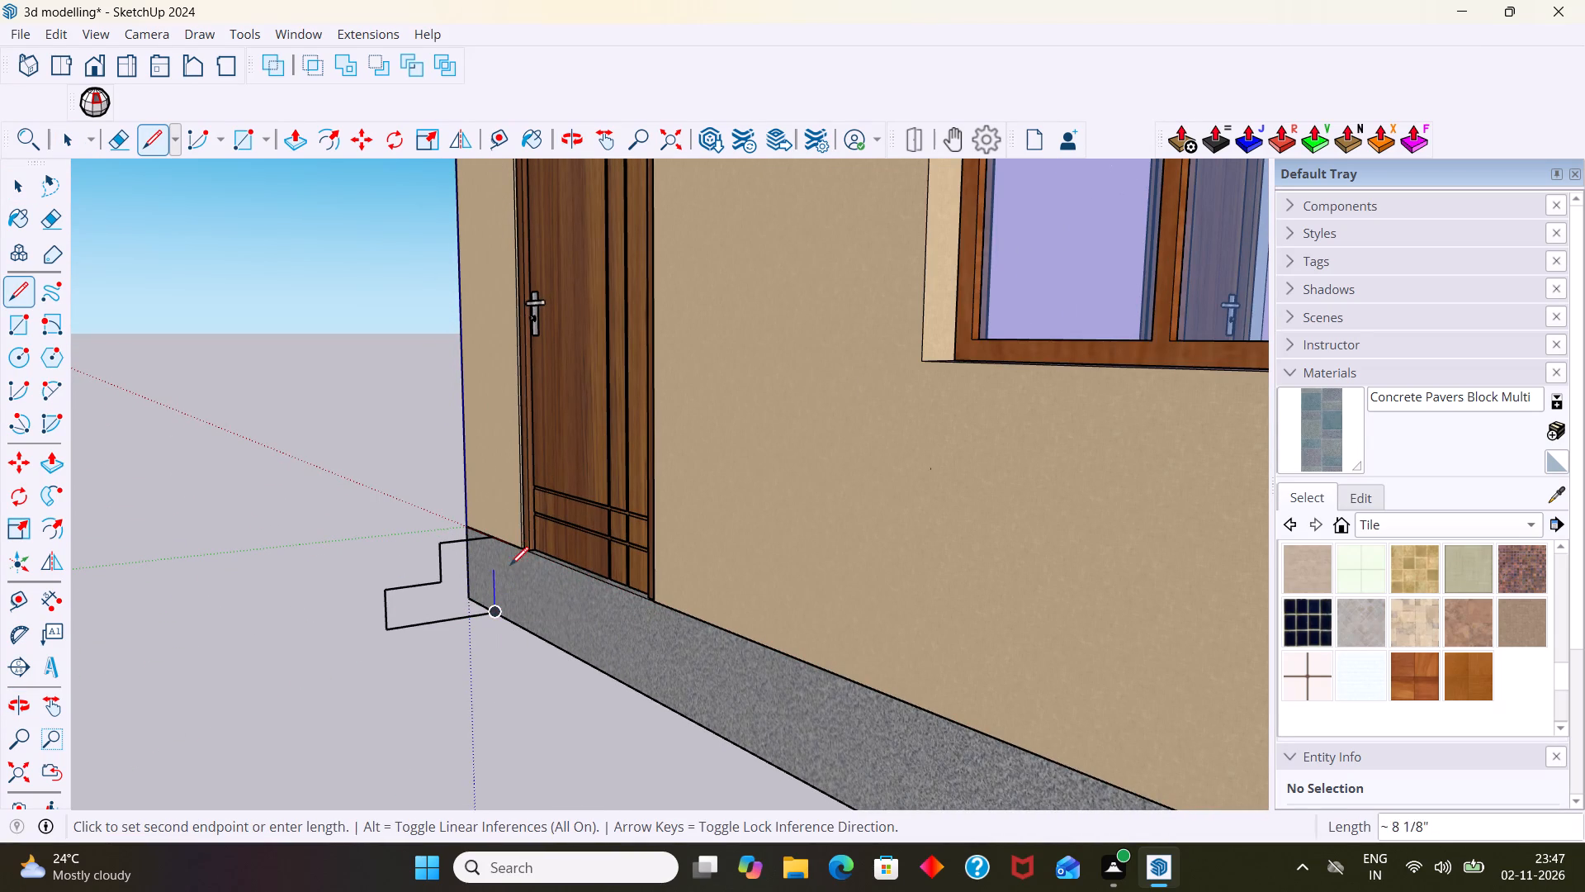
click(496, 539)
key(space)
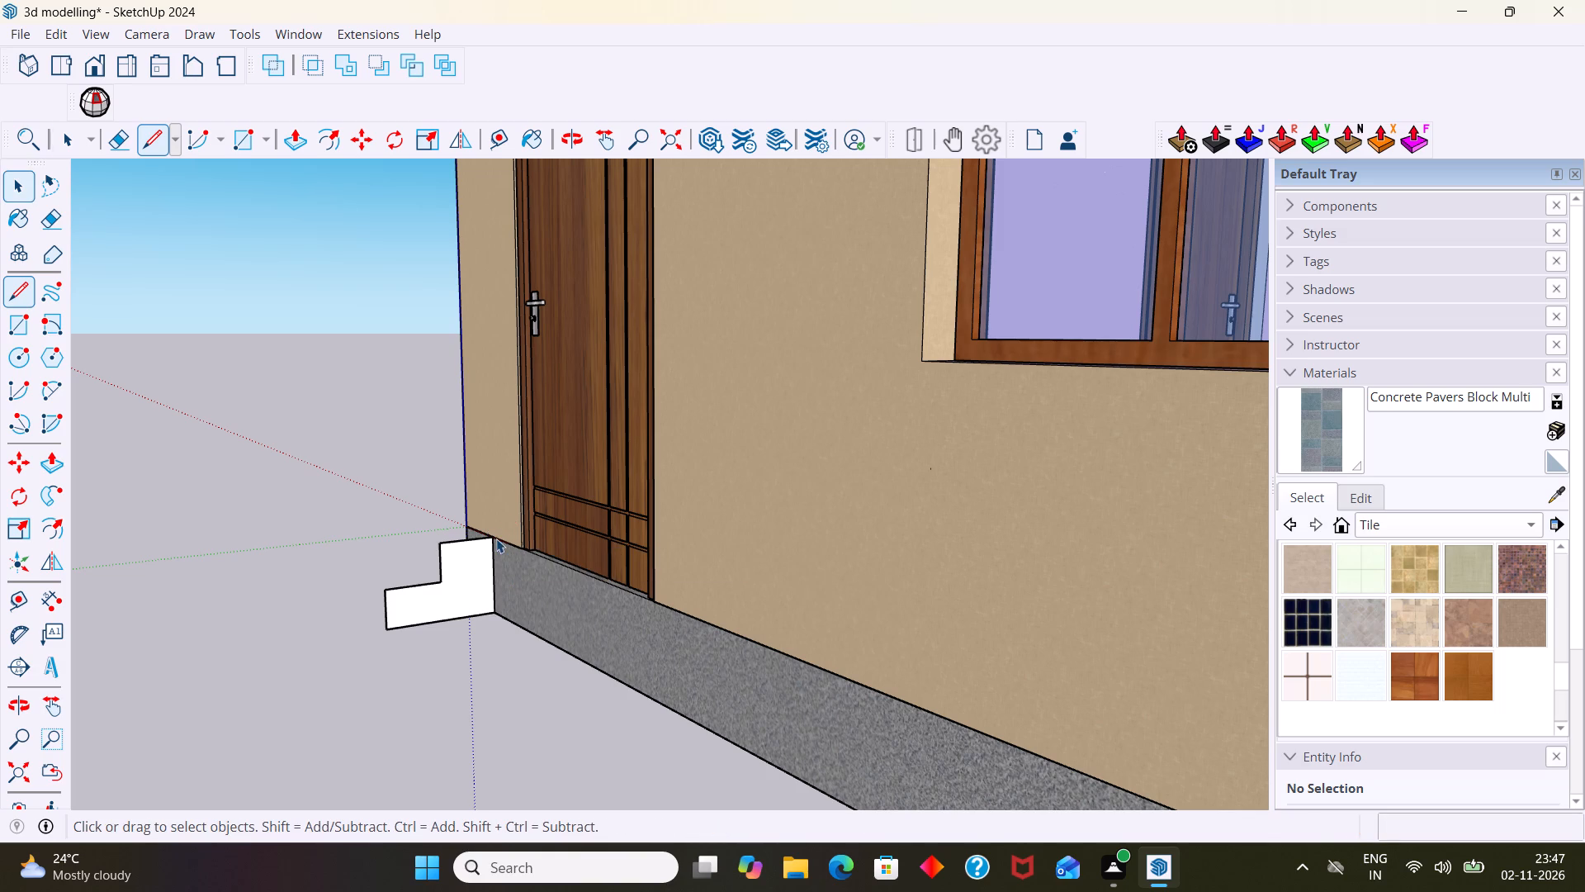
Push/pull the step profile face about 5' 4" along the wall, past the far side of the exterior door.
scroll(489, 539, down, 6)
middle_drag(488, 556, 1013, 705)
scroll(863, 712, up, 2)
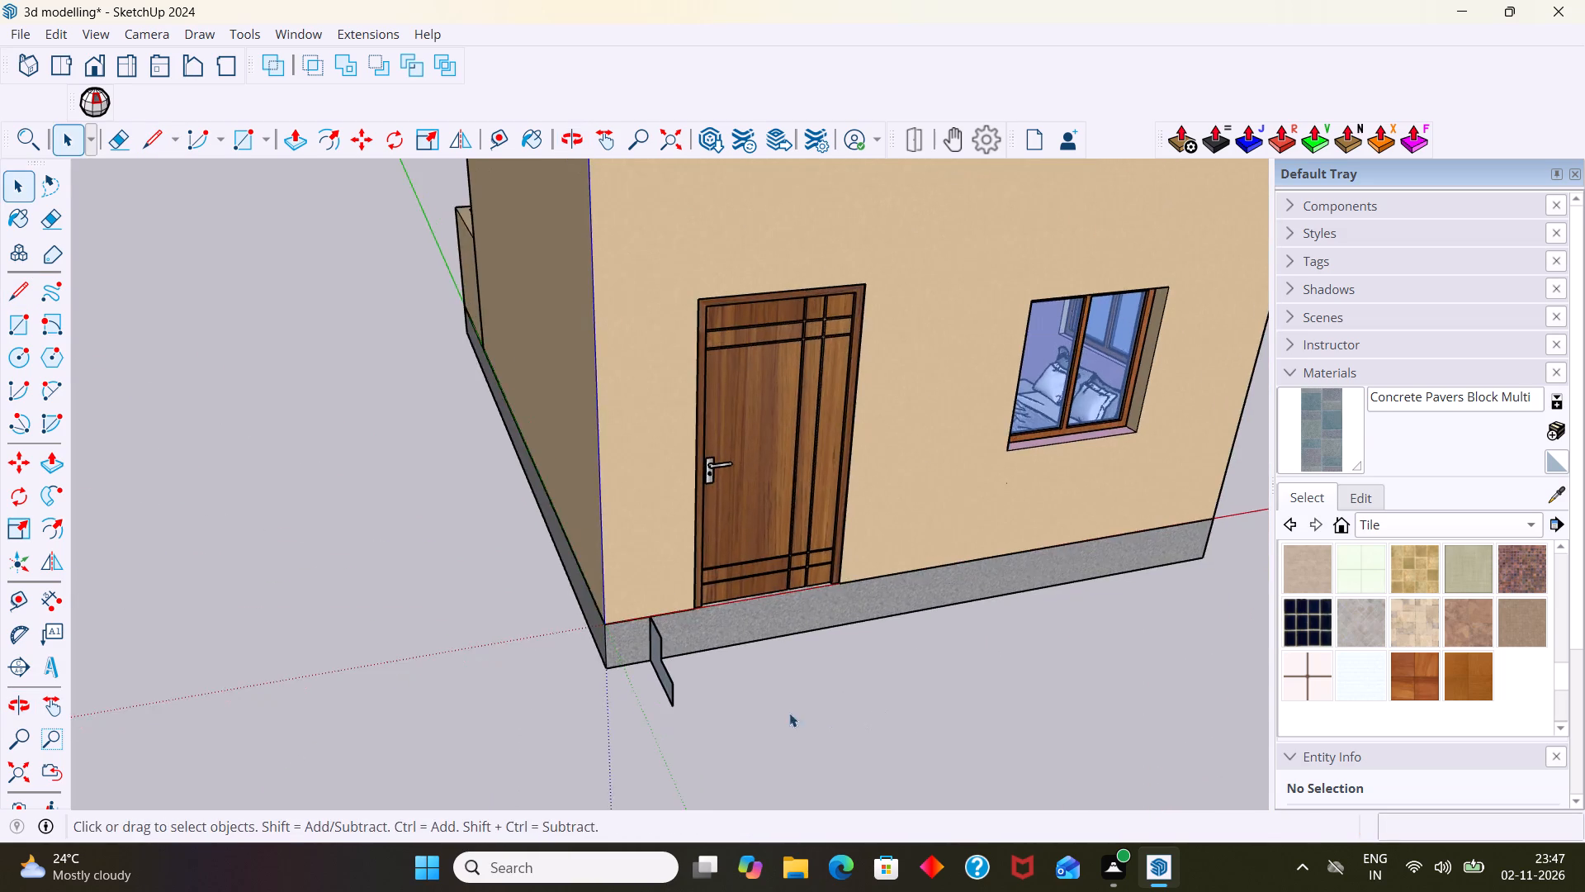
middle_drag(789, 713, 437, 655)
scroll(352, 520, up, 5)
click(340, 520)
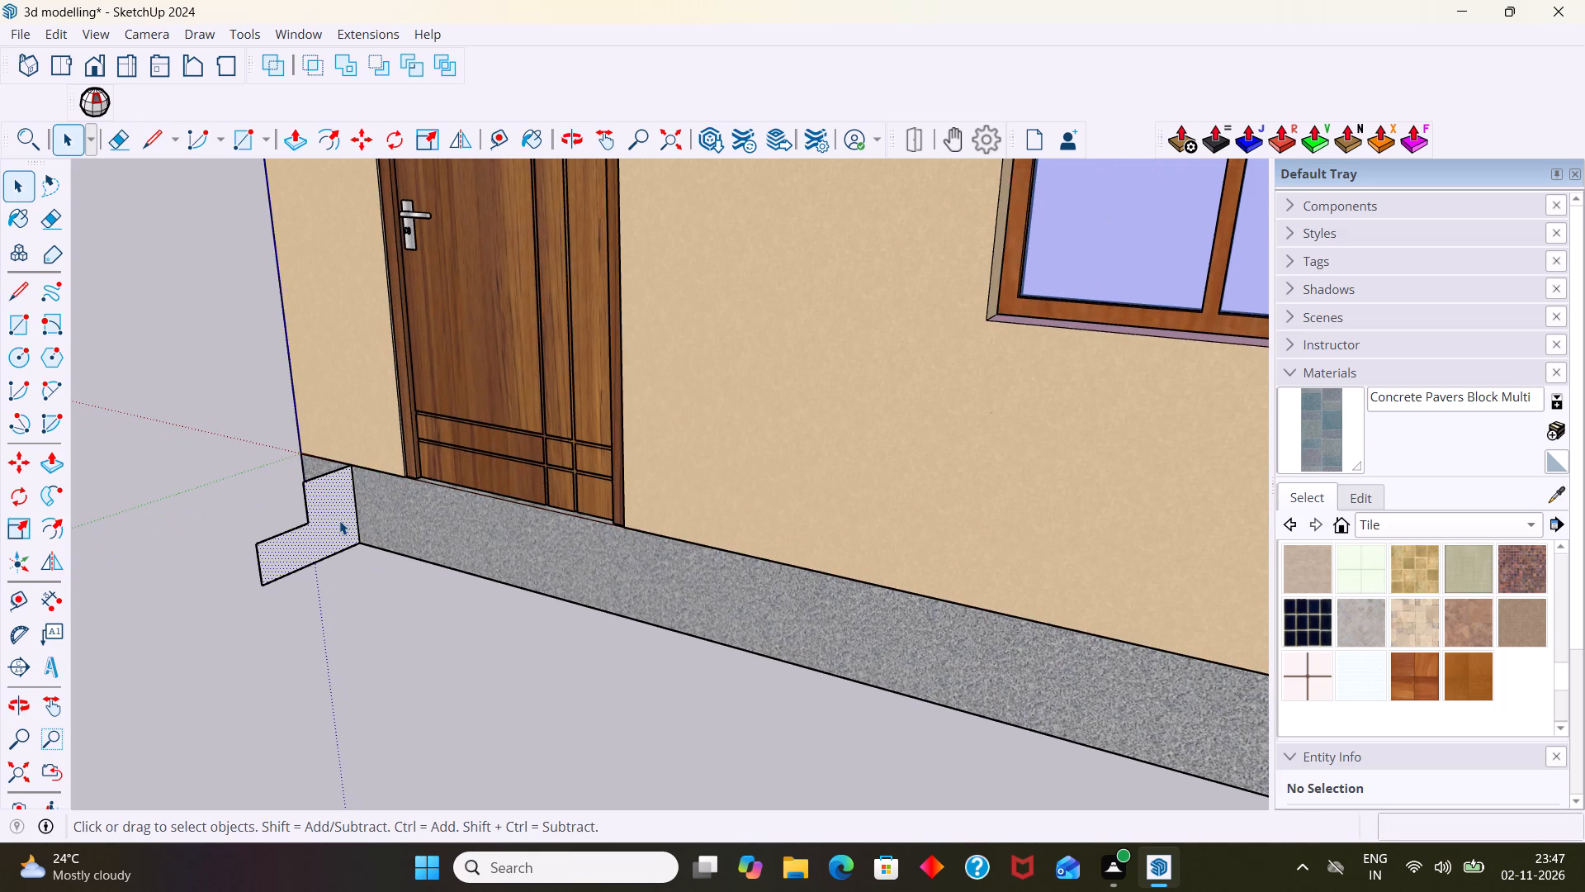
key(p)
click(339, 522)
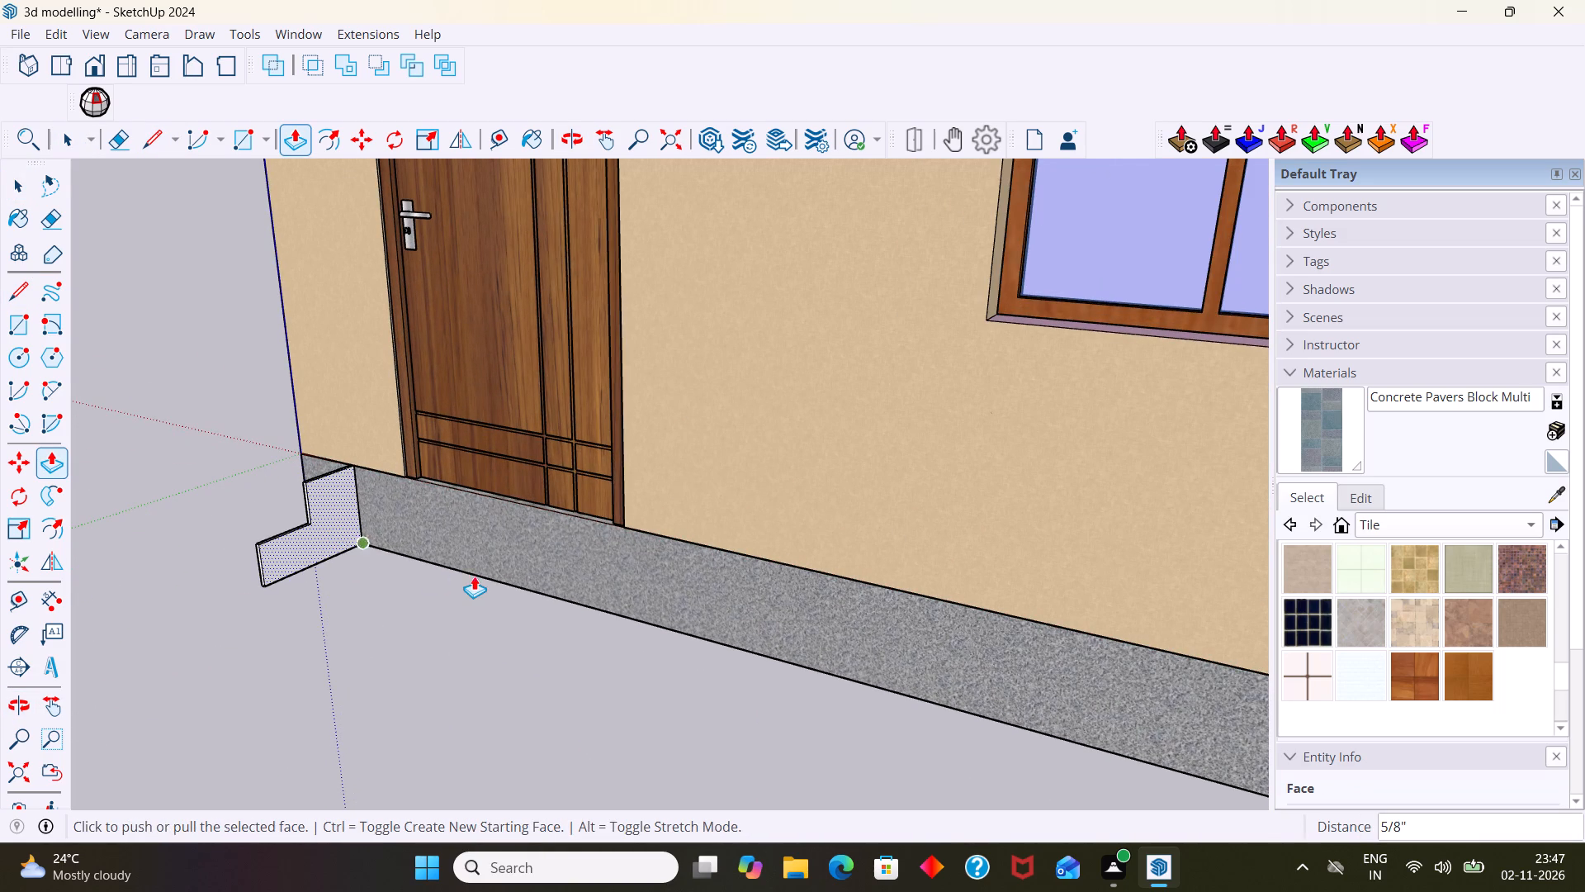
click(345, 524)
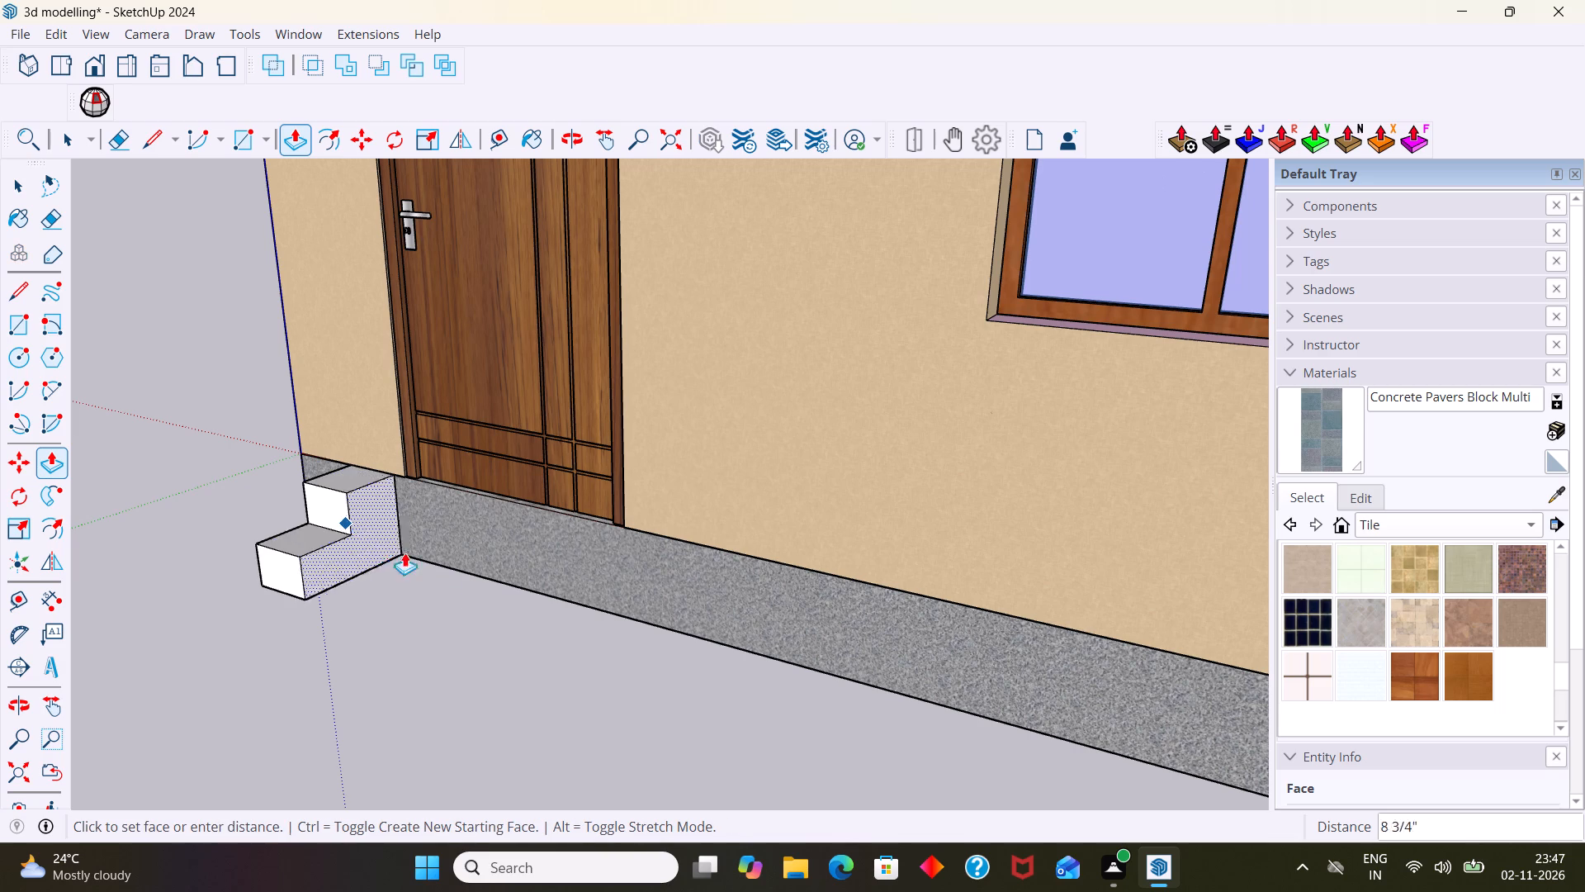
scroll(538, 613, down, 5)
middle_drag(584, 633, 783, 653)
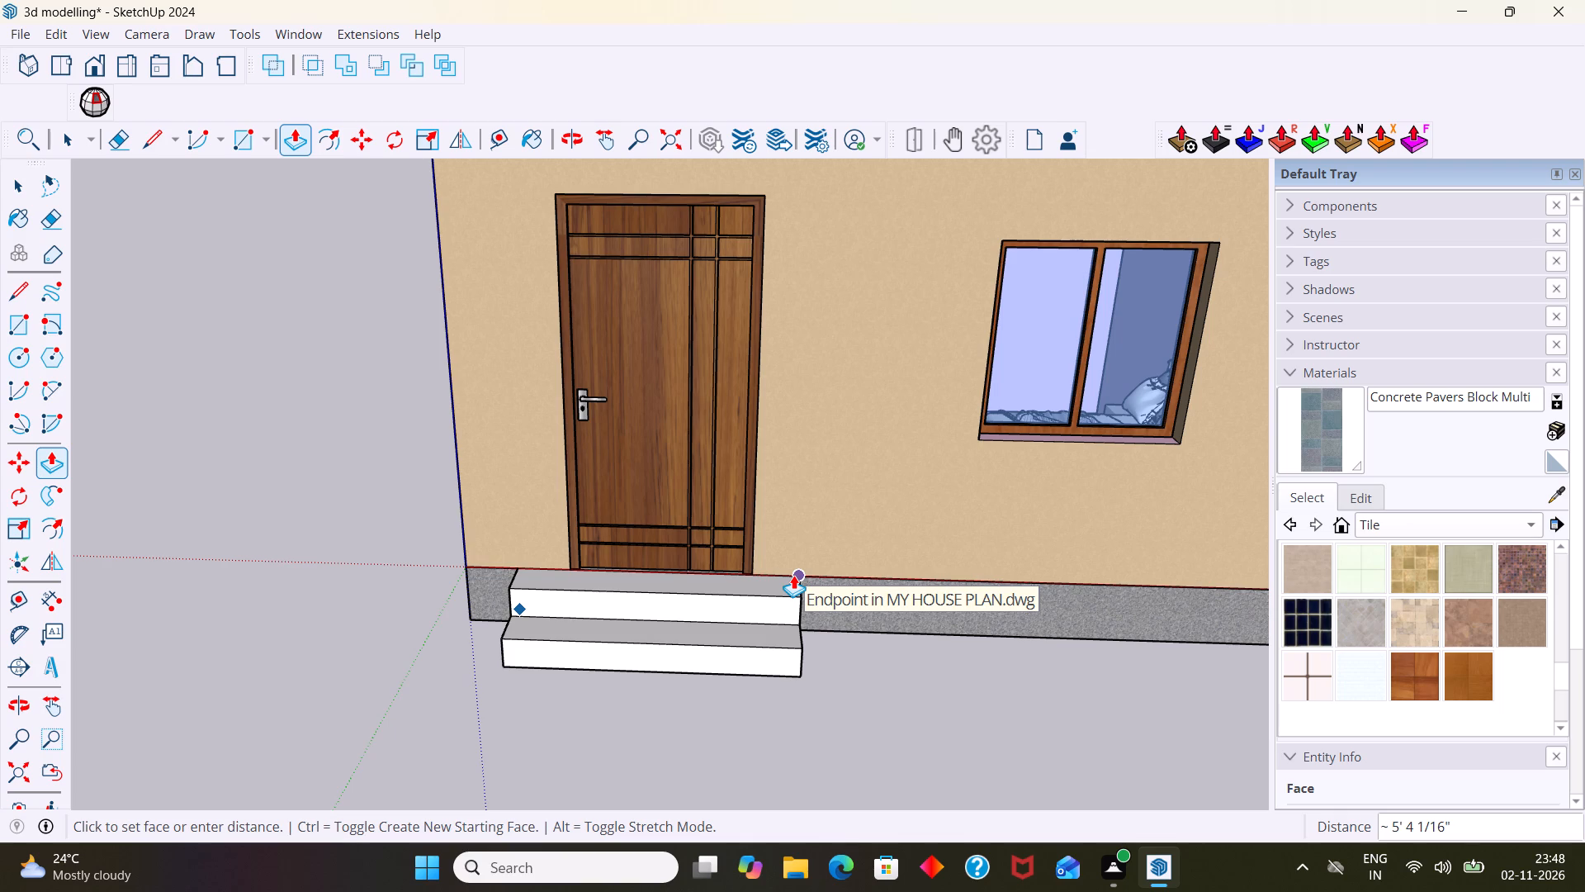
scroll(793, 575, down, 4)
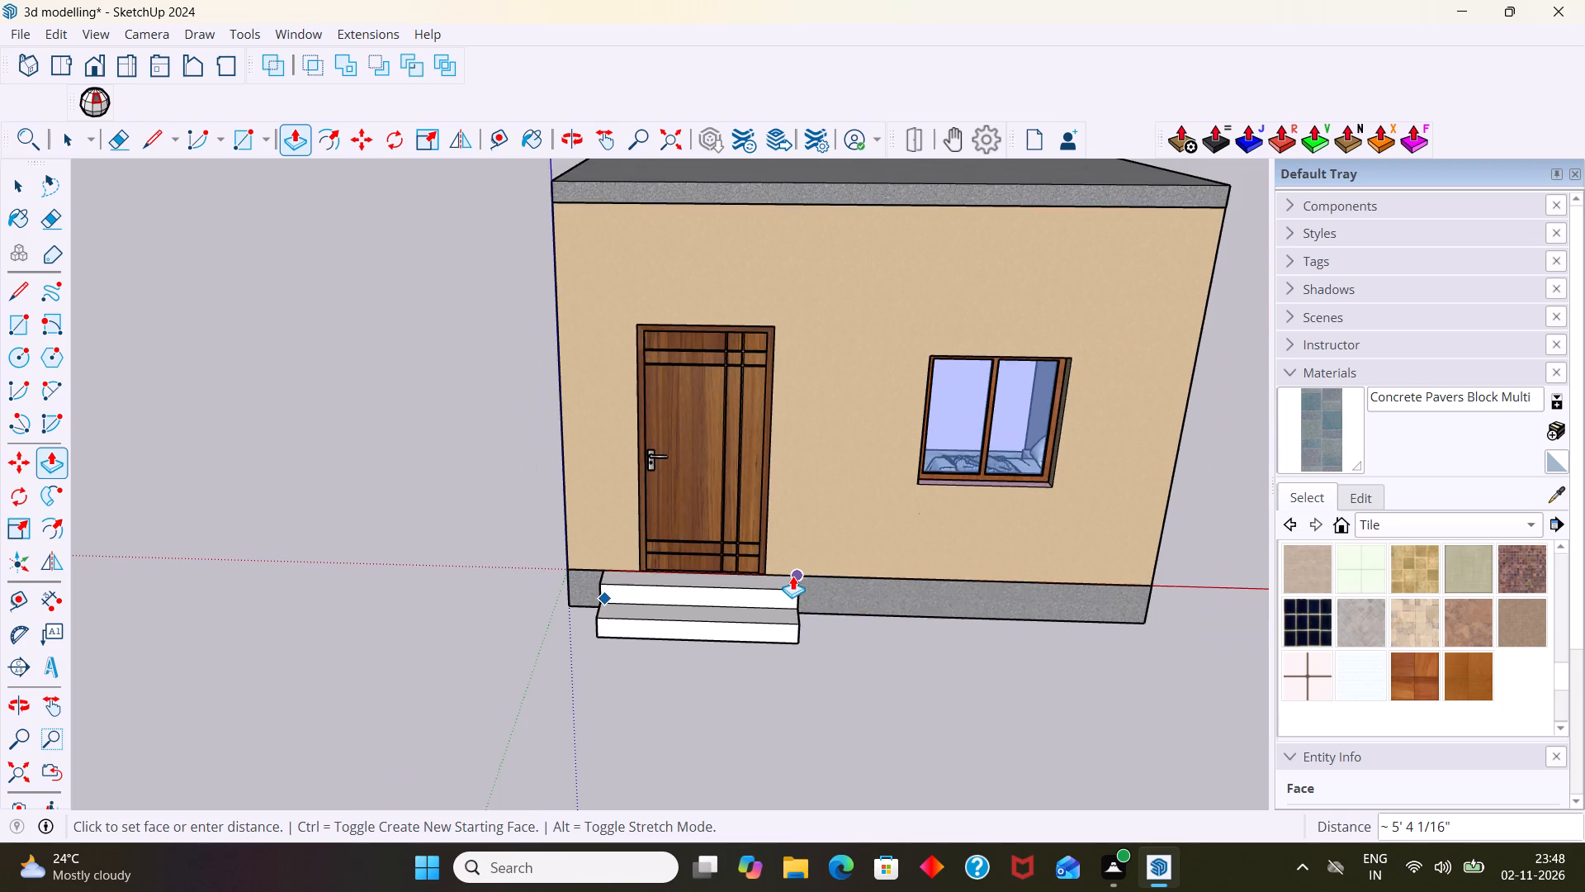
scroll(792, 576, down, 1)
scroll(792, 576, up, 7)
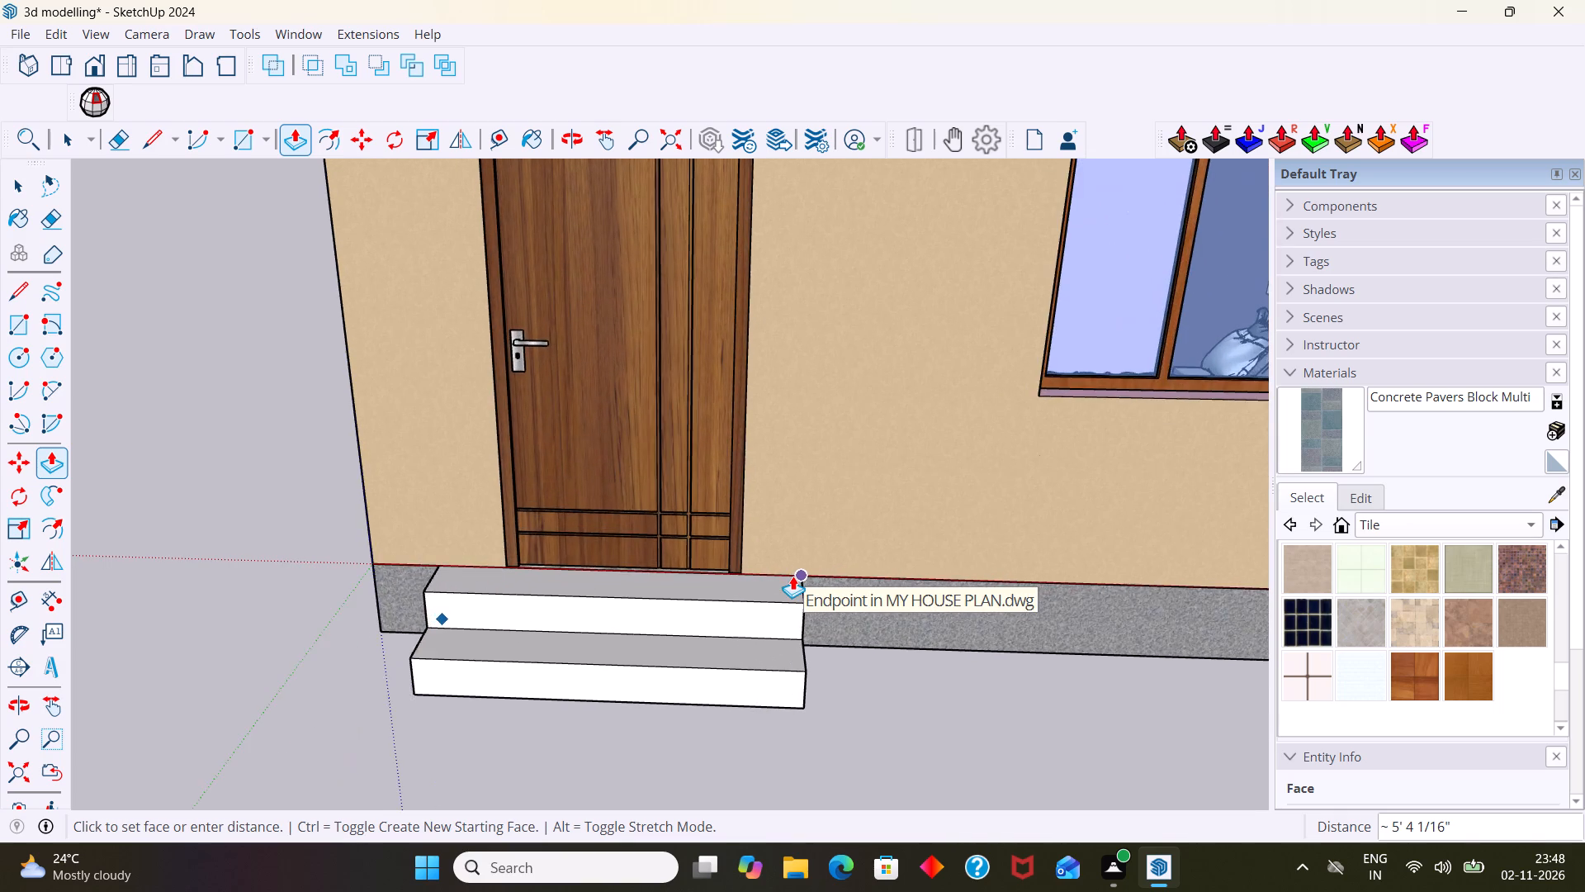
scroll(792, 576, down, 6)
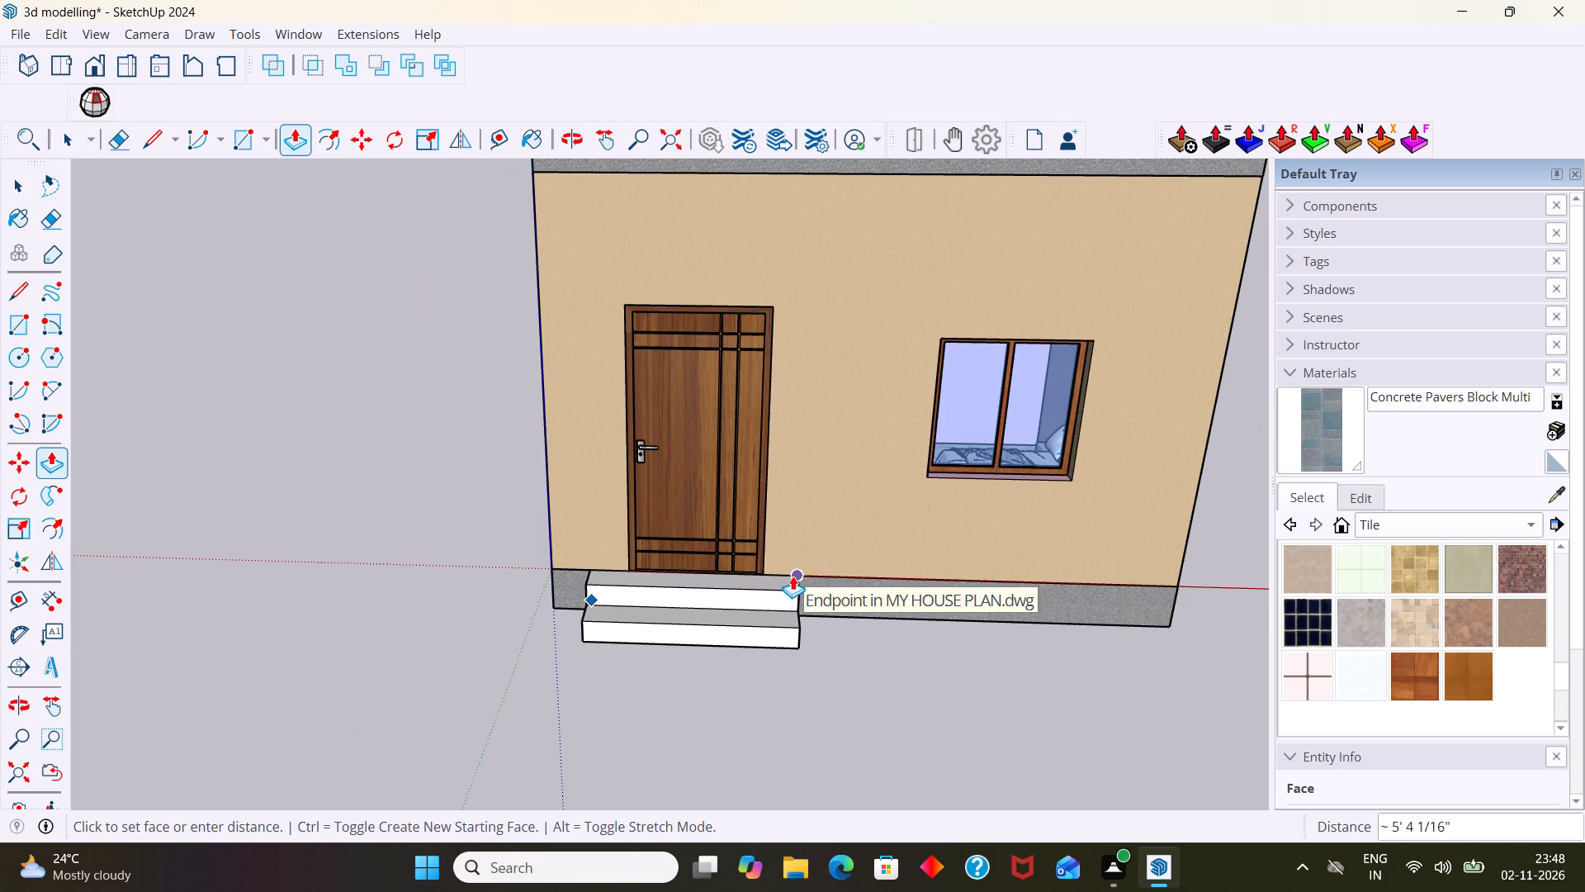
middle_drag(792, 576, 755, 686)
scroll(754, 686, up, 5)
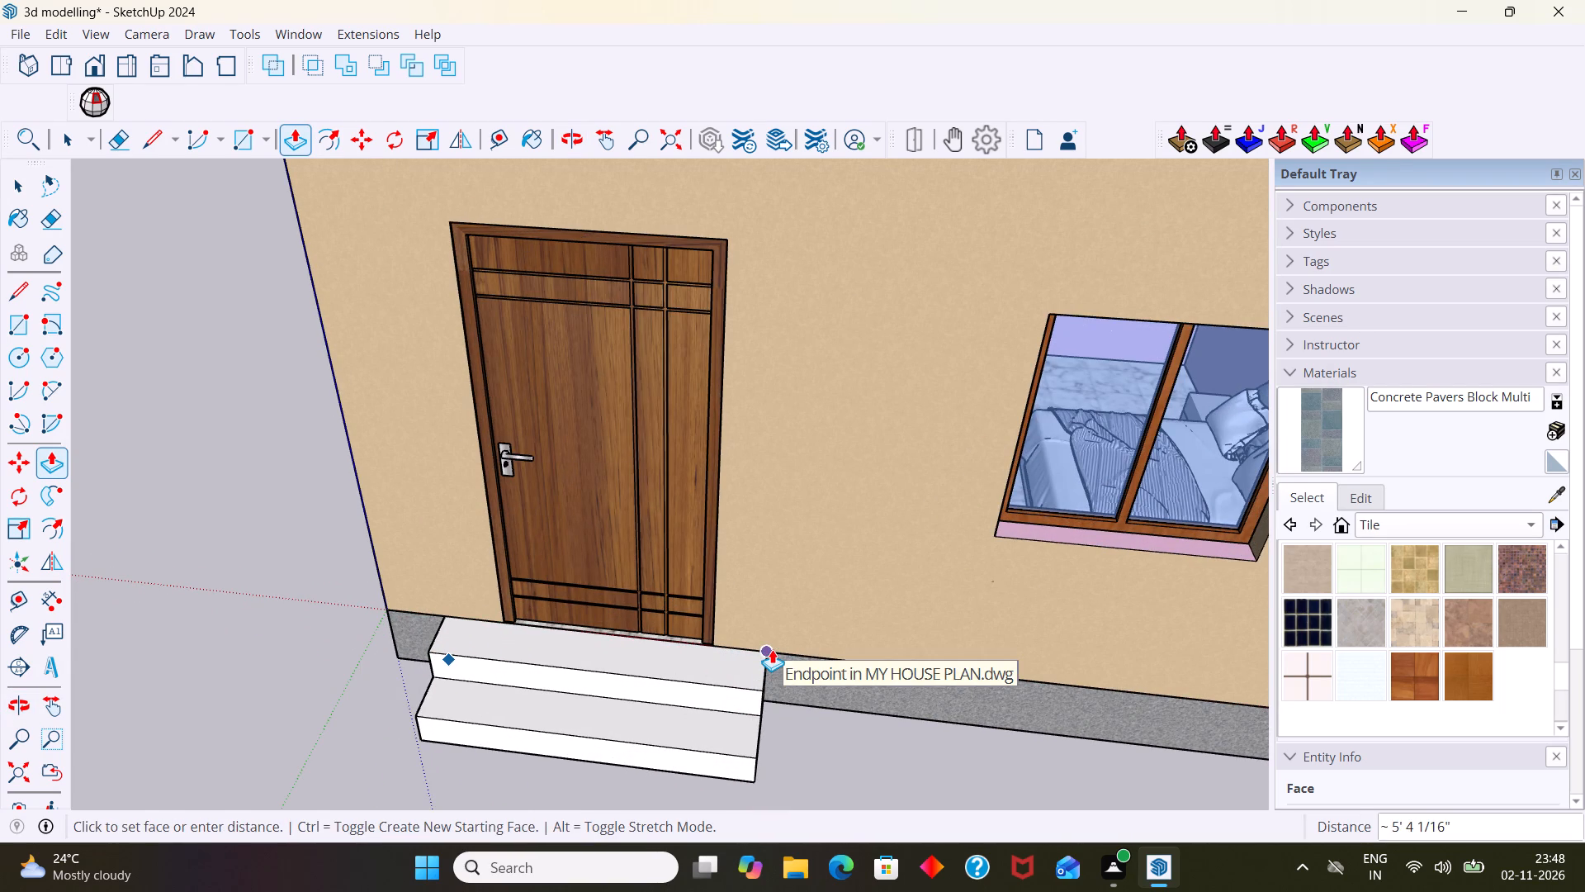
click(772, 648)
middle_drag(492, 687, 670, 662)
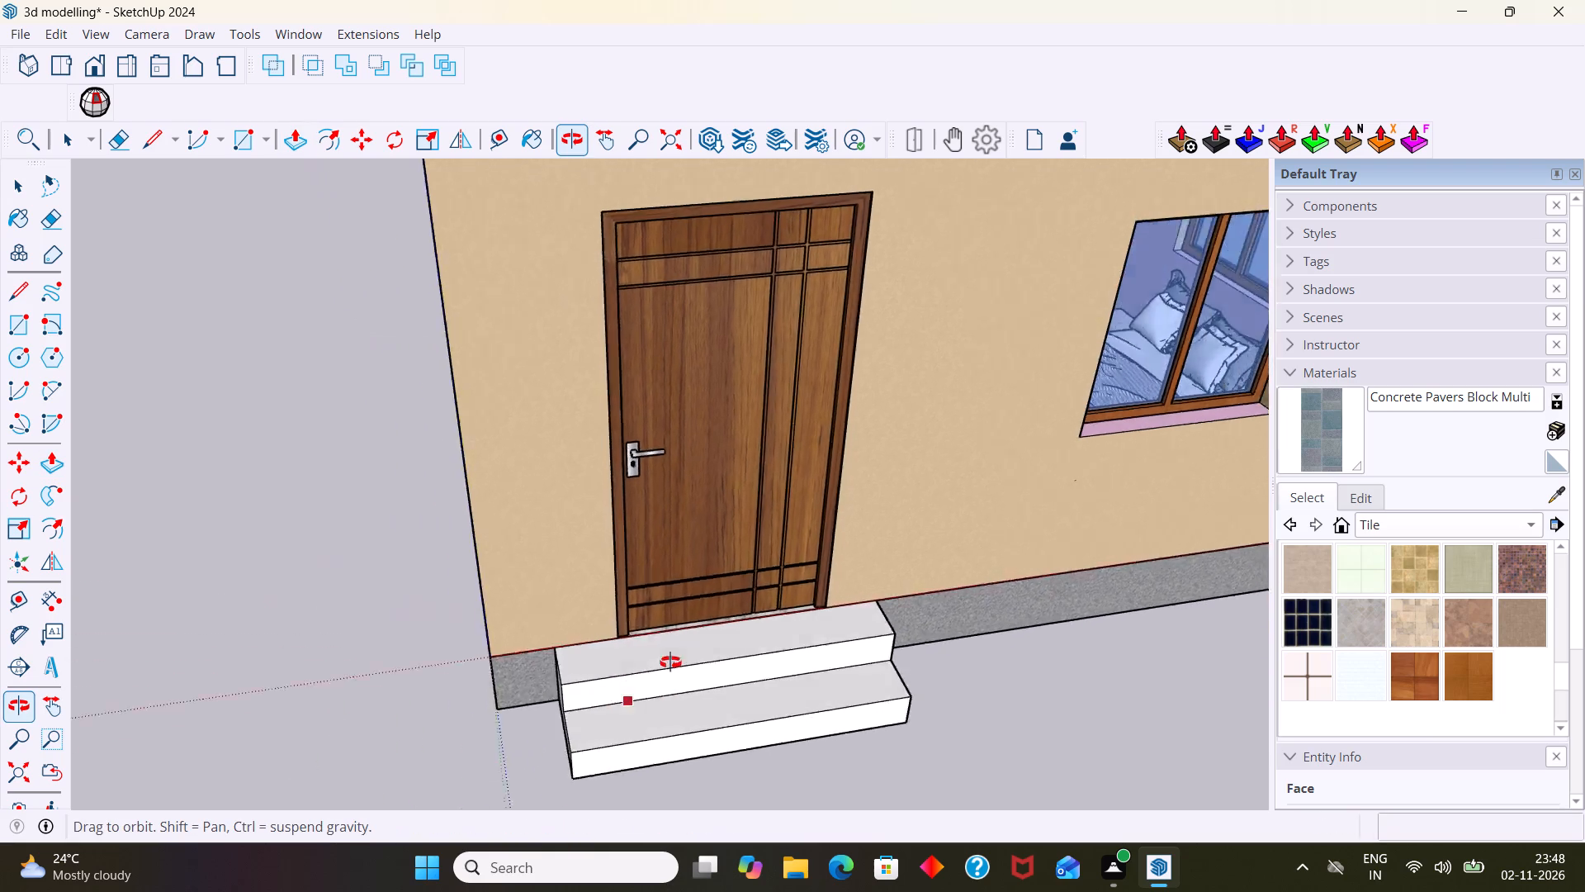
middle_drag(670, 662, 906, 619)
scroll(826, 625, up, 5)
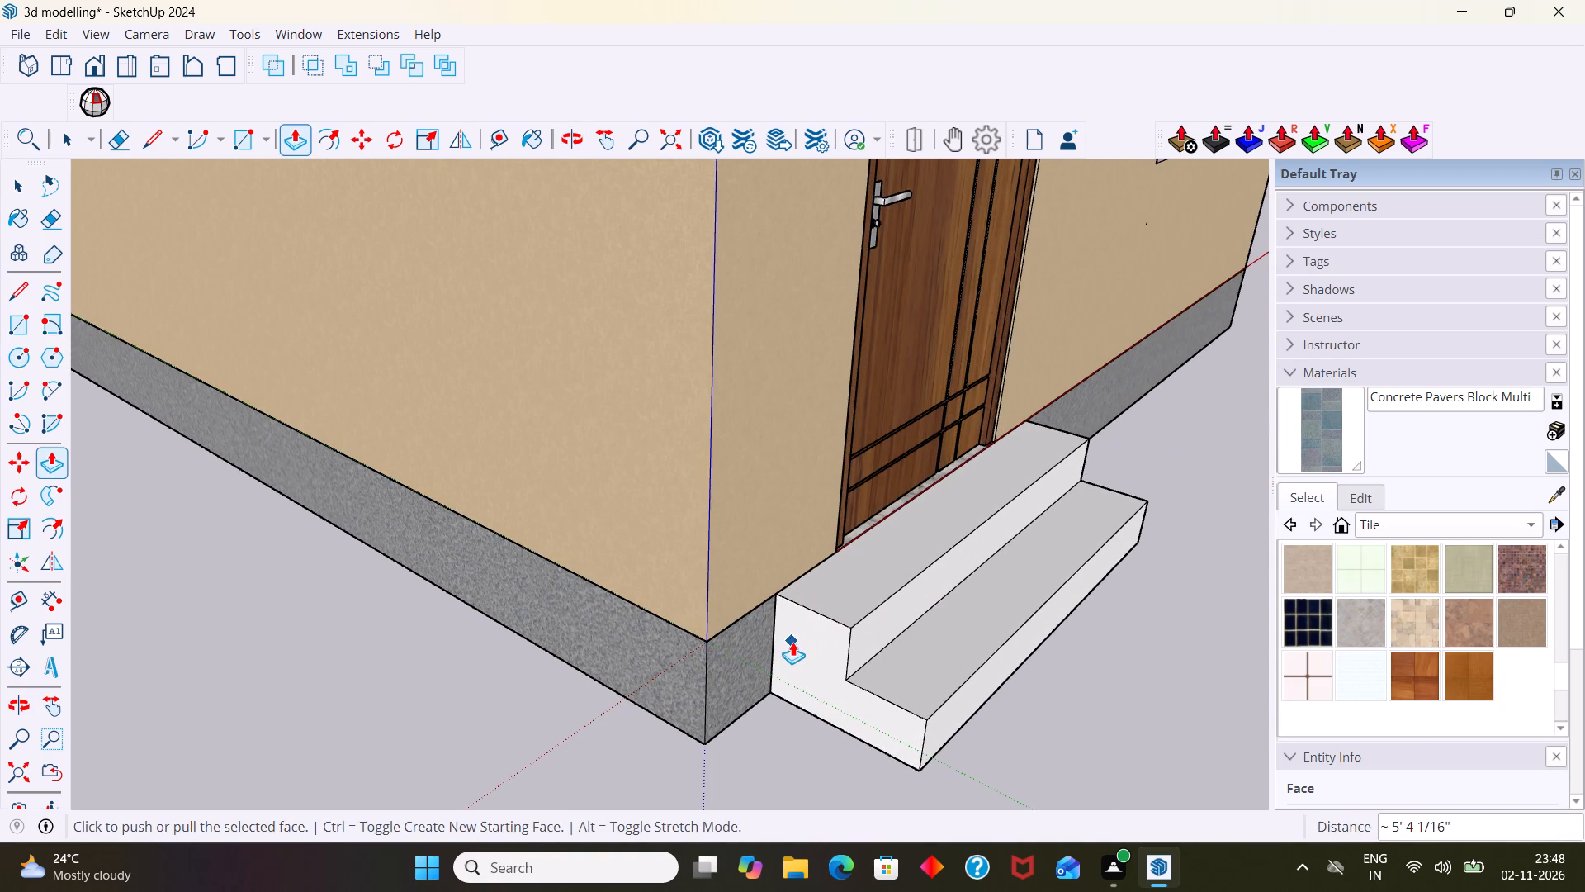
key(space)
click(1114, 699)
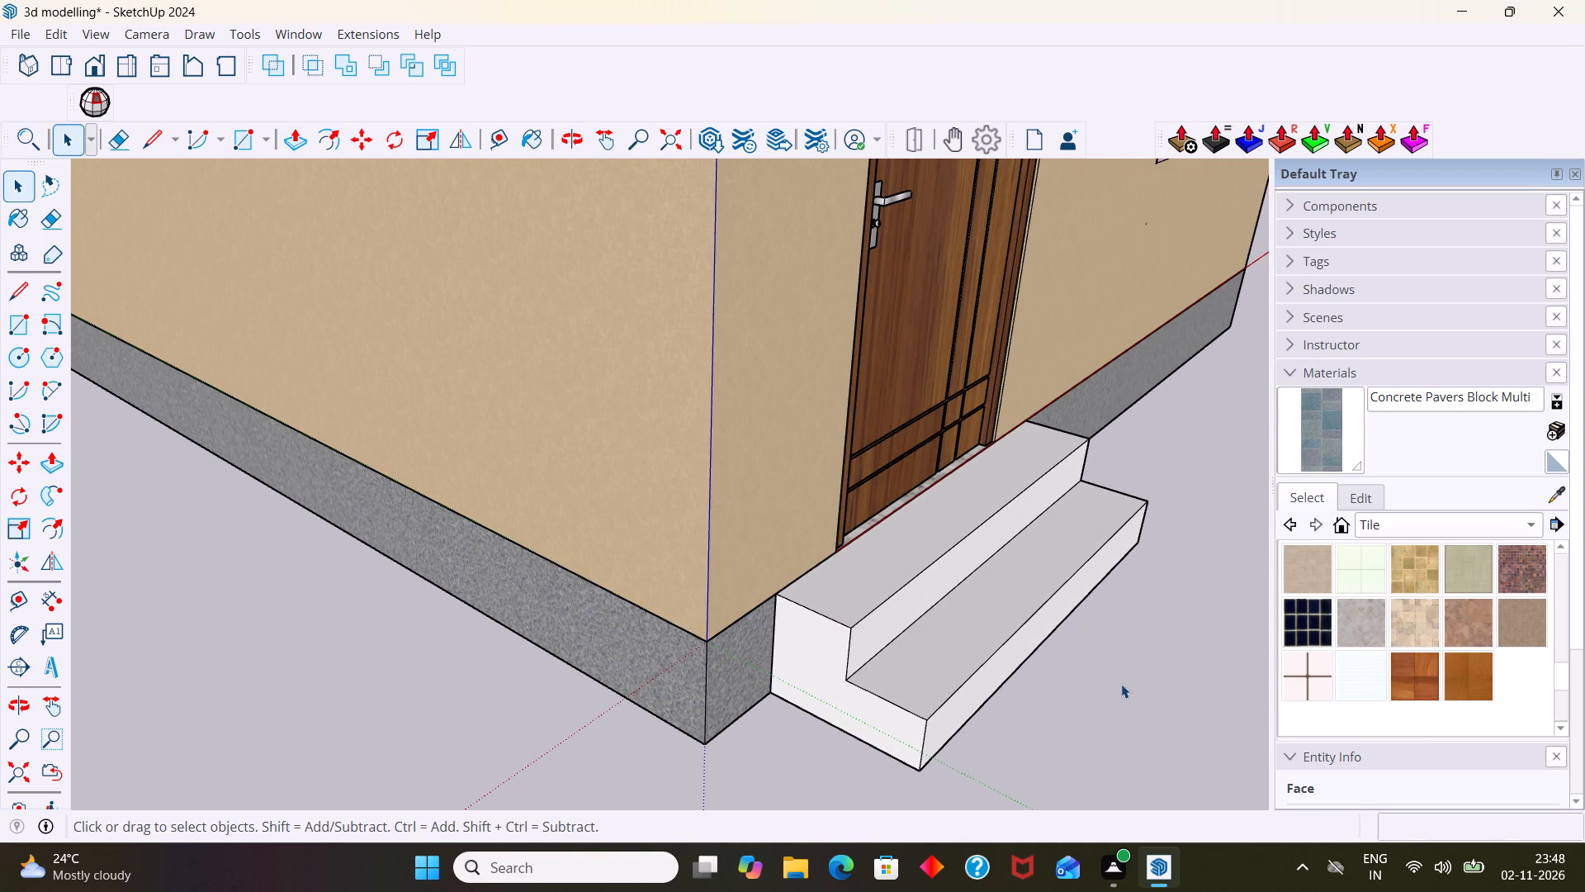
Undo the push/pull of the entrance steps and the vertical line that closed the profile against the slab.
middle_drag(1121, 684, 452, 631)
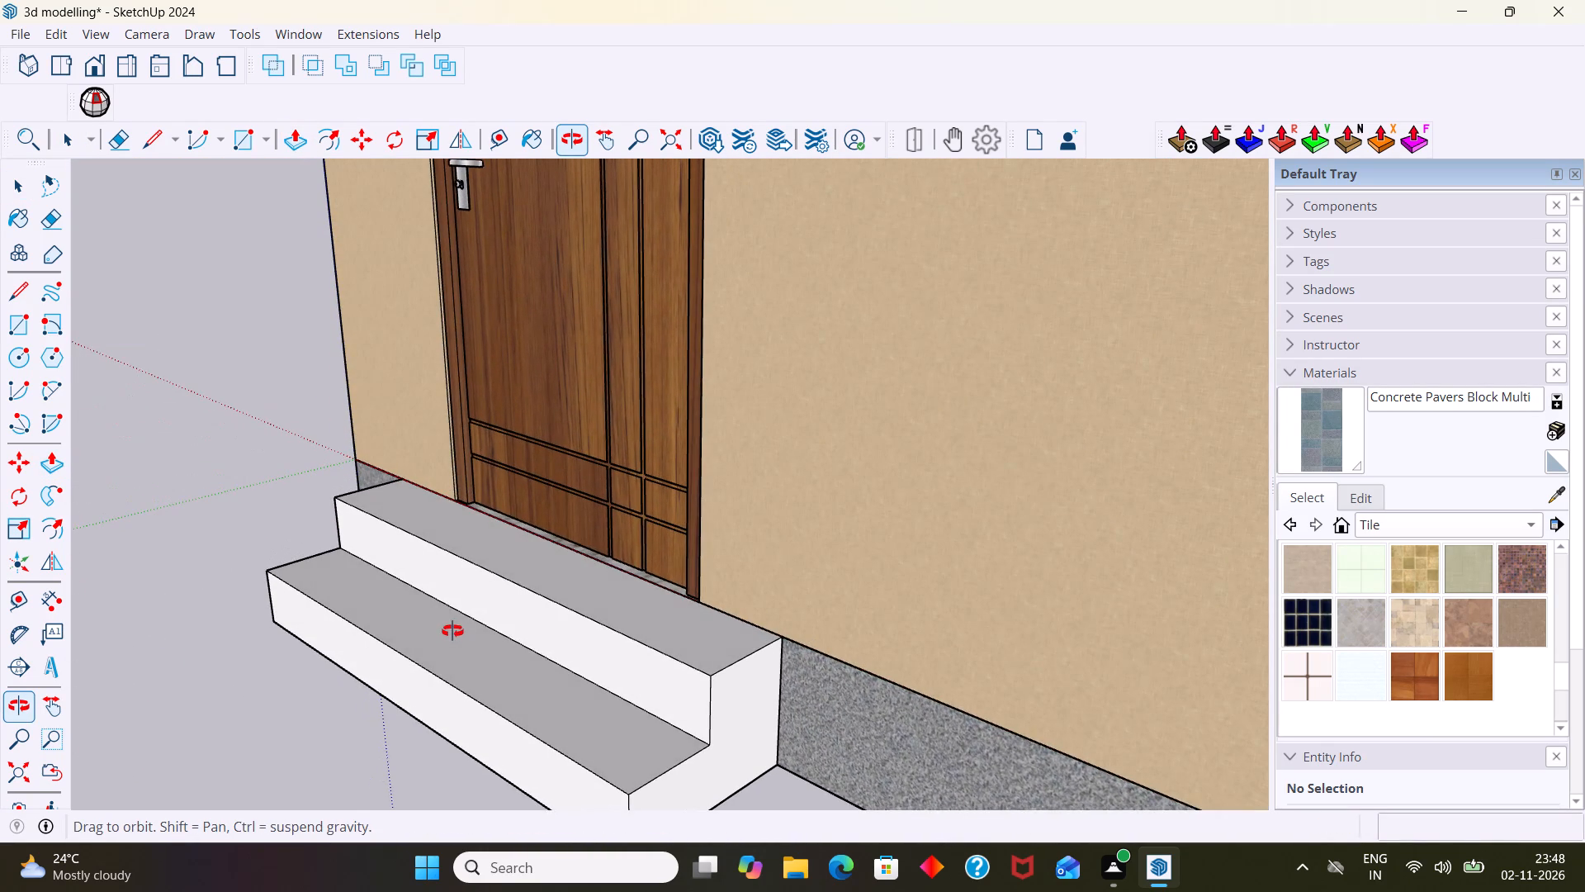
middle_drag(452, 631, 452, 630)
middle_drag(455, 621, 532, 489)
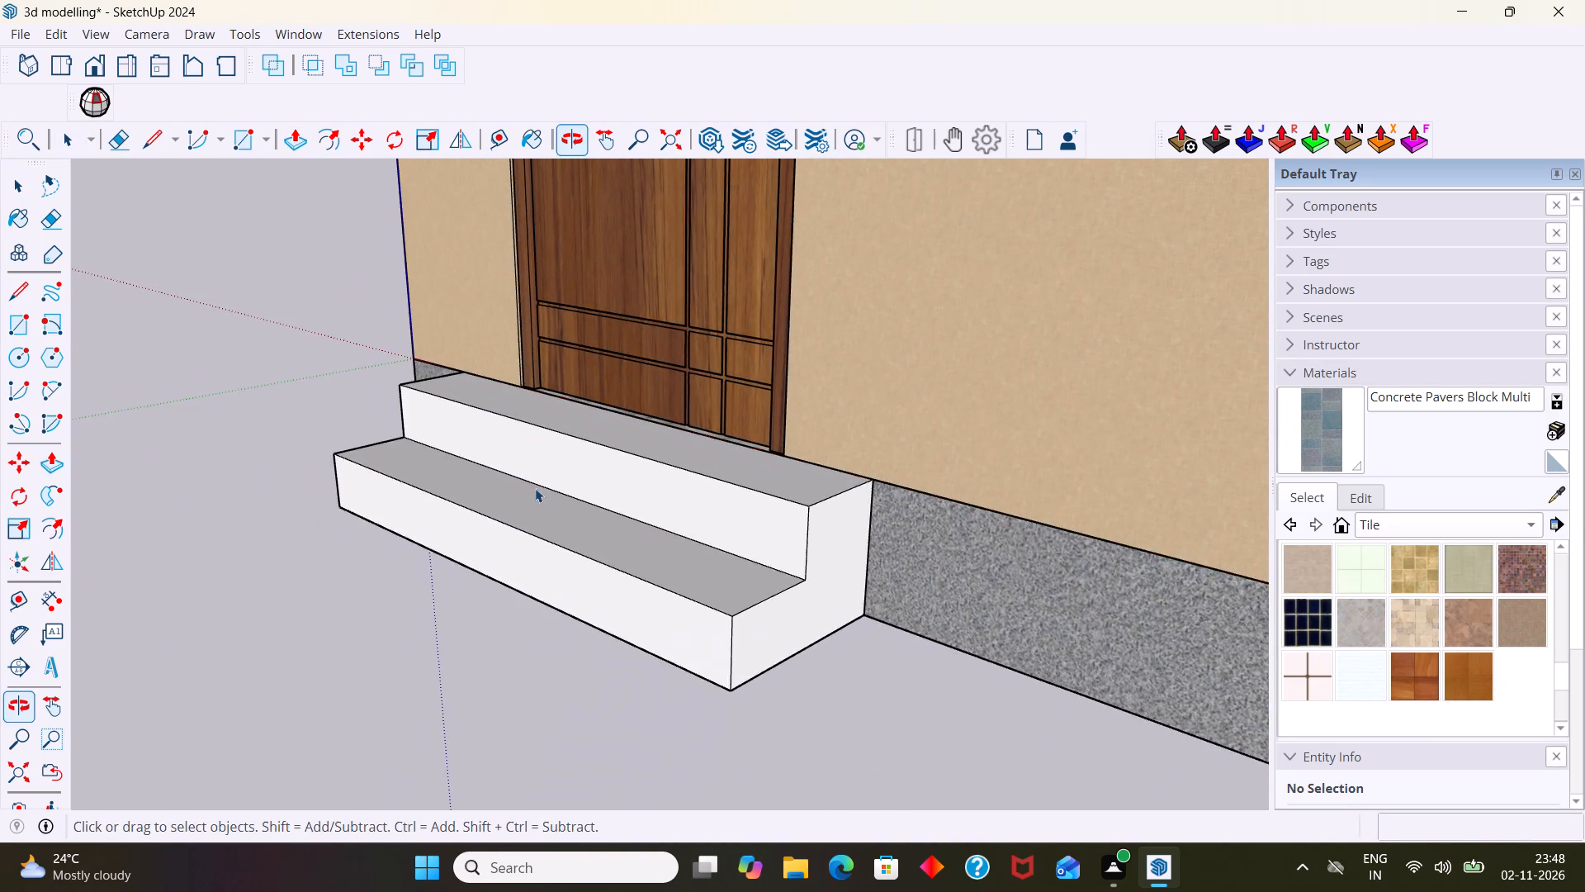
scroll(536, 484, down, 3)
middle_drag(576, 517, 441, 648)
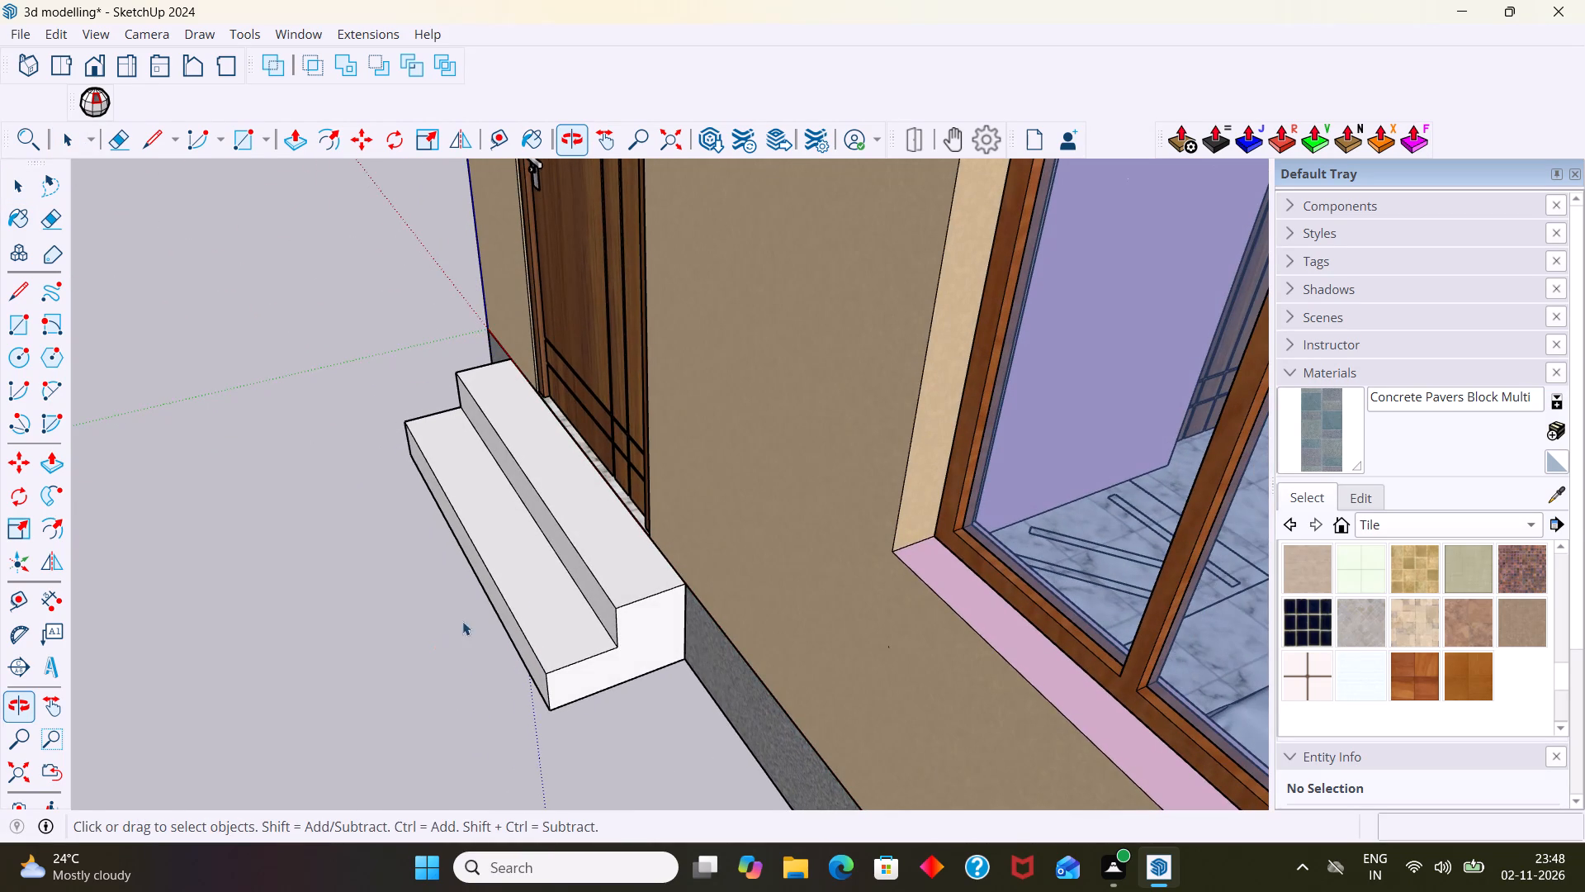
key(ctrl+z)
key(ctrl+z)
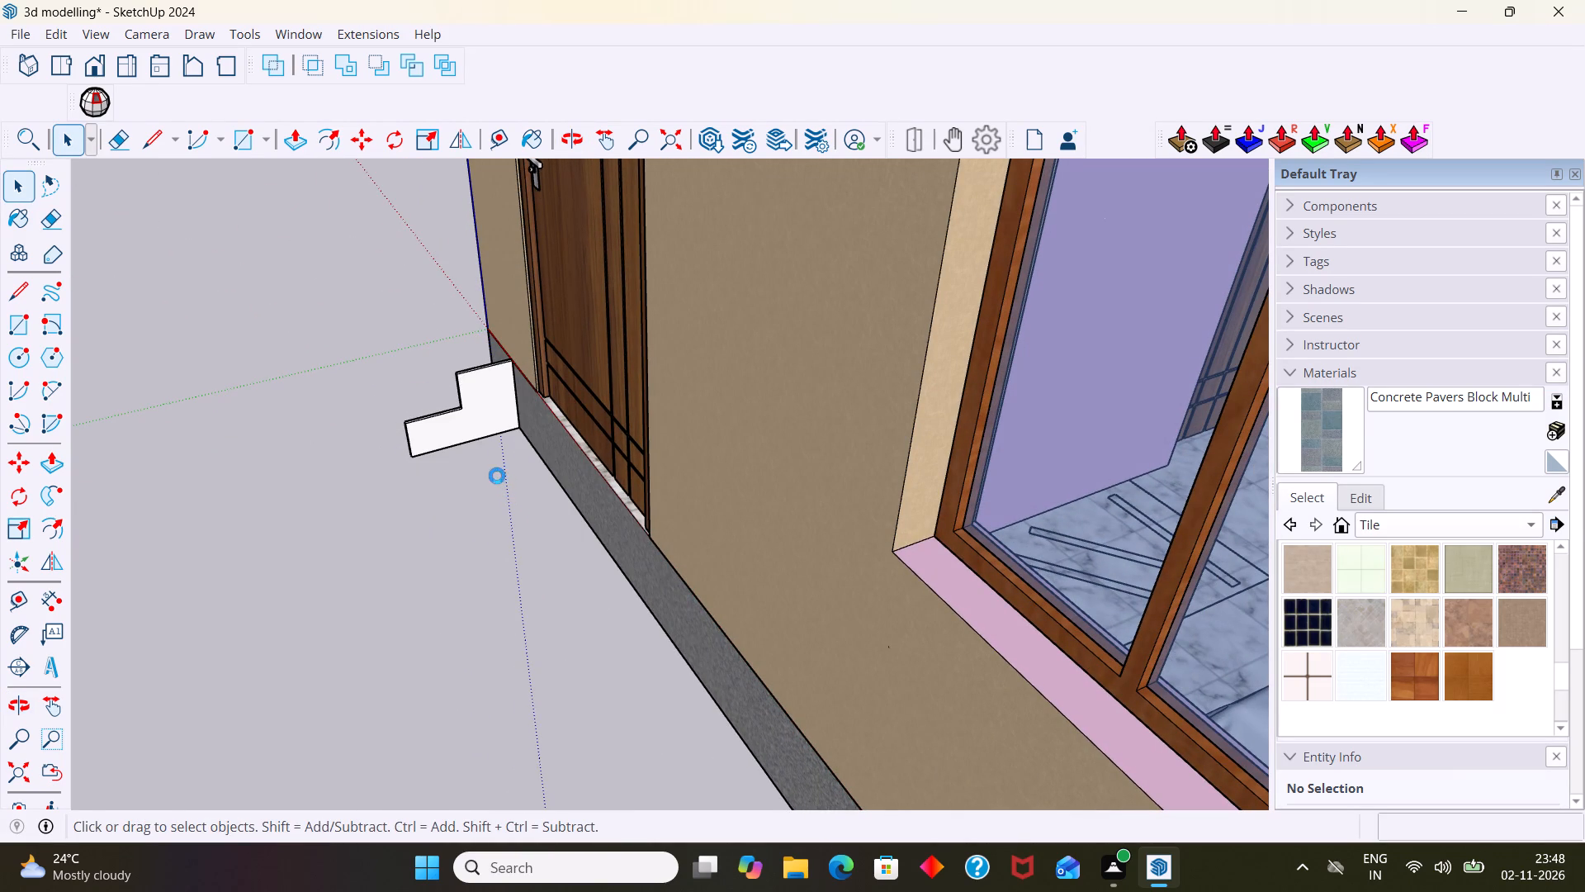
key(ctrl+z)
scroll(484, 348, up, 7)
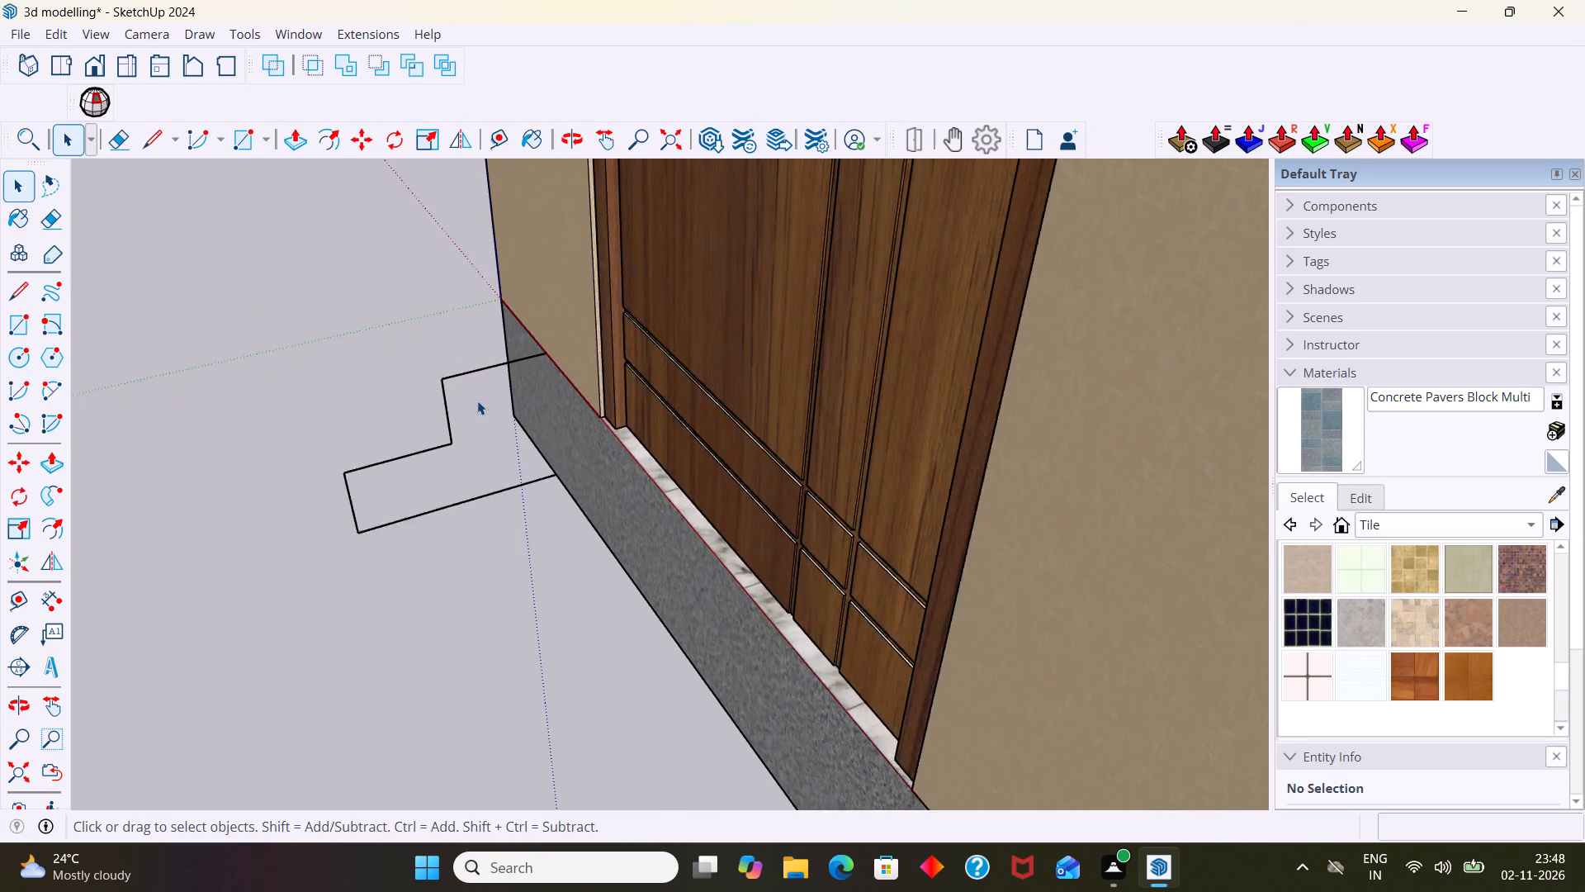
Undo the line closing the step profile at its base, redo the base slab's downward push/pull, and leave the slab group.
scroll(477, 401, up, 3)
key(ctrl+z)
key(ctrl+z)
key(ctrl+z)
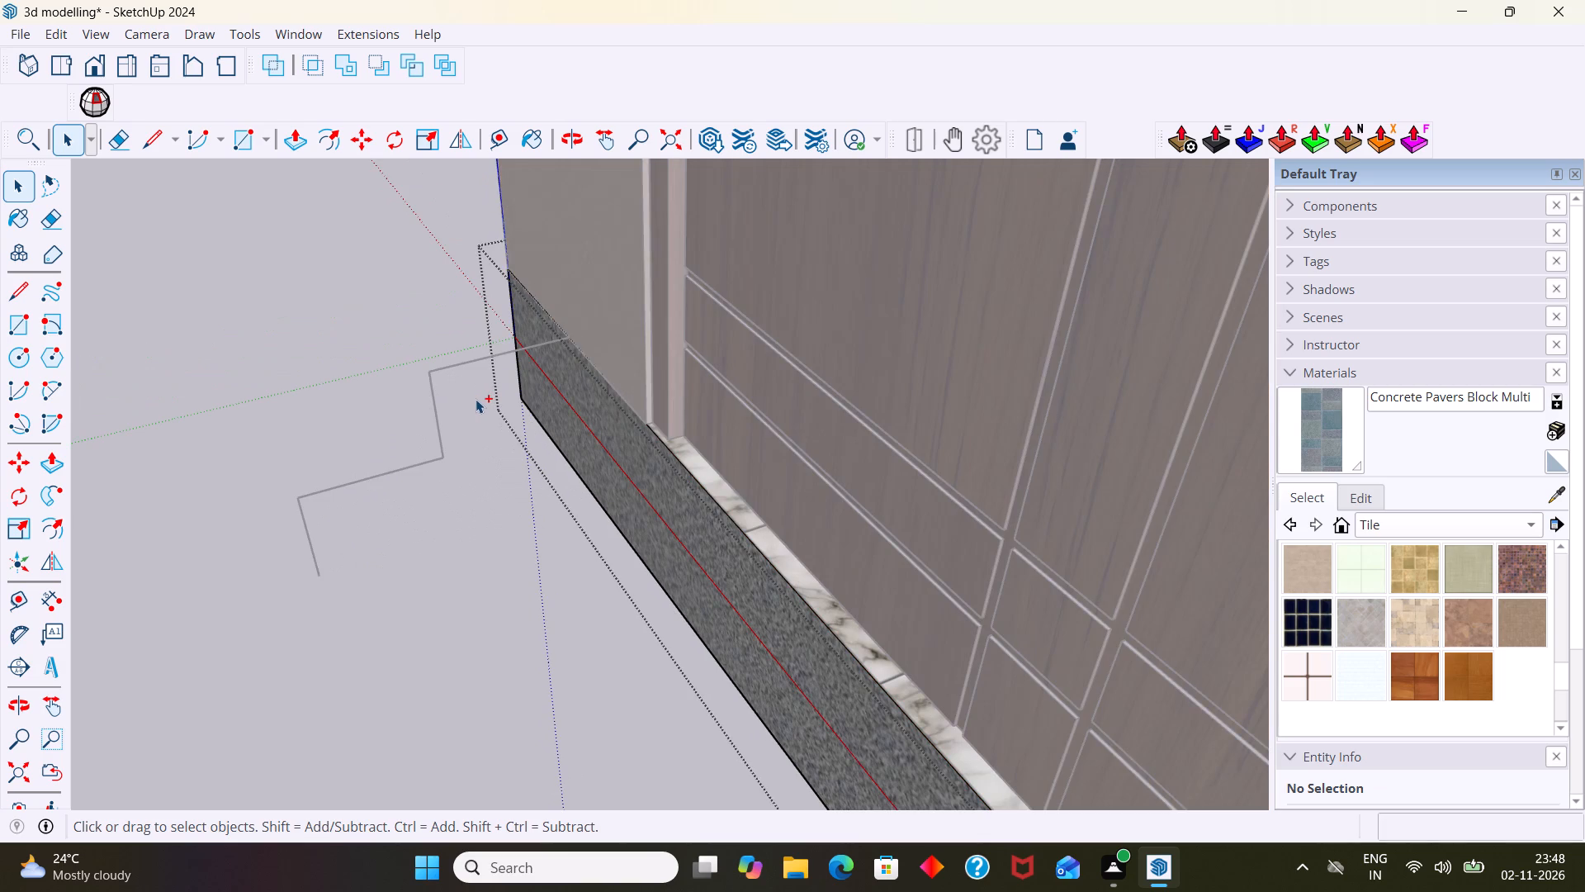
key(ctrl+z)
scroll(475, 399, down, 5)
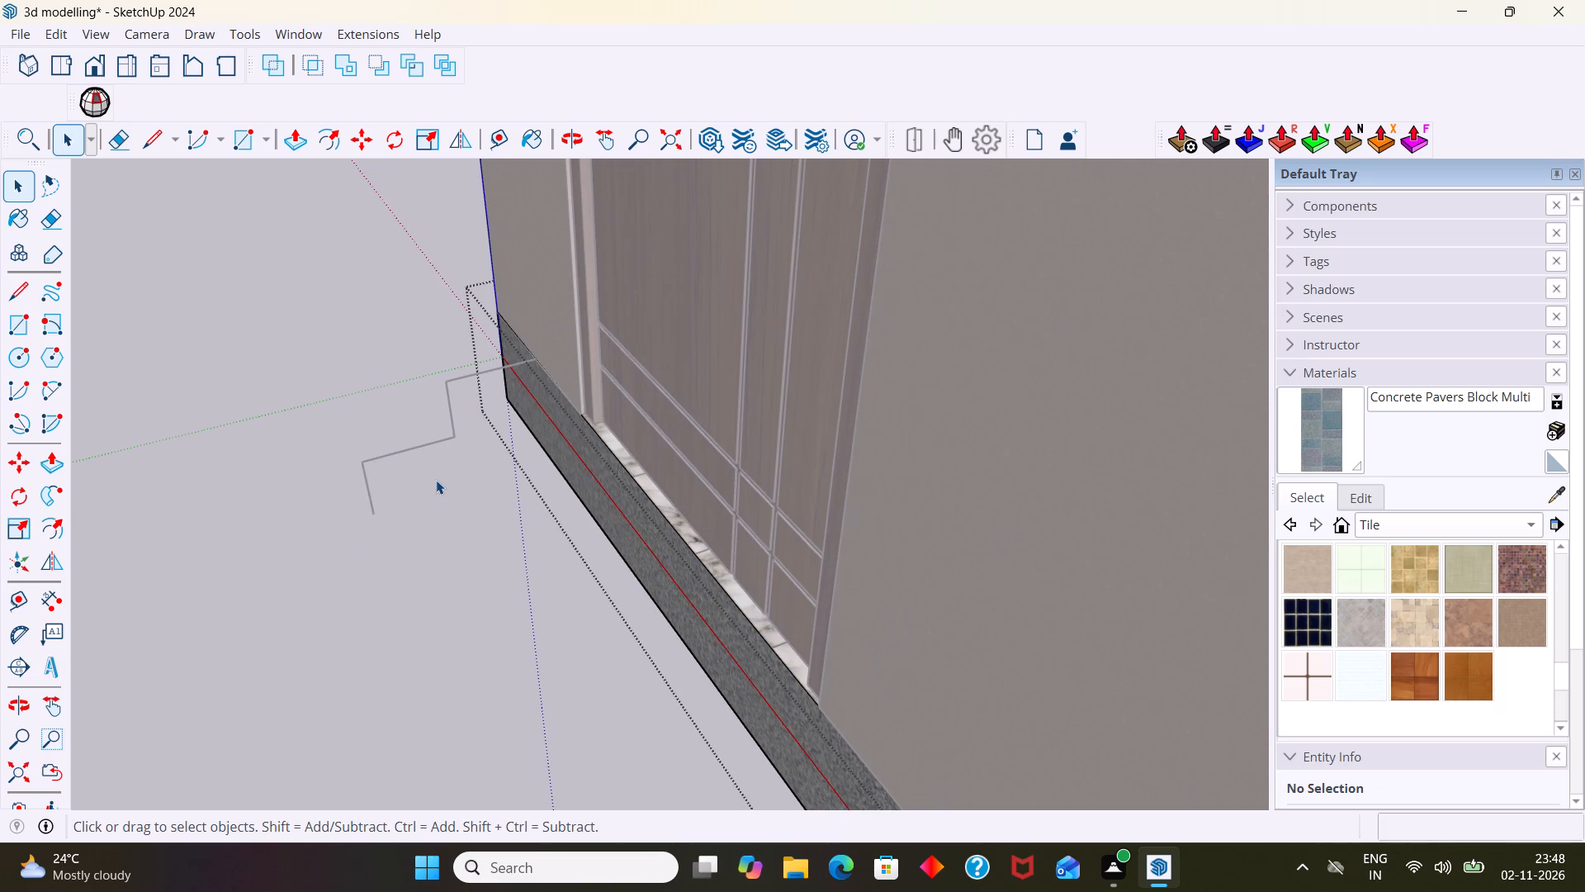
key(ctrl+y)
key(ctrl+y)
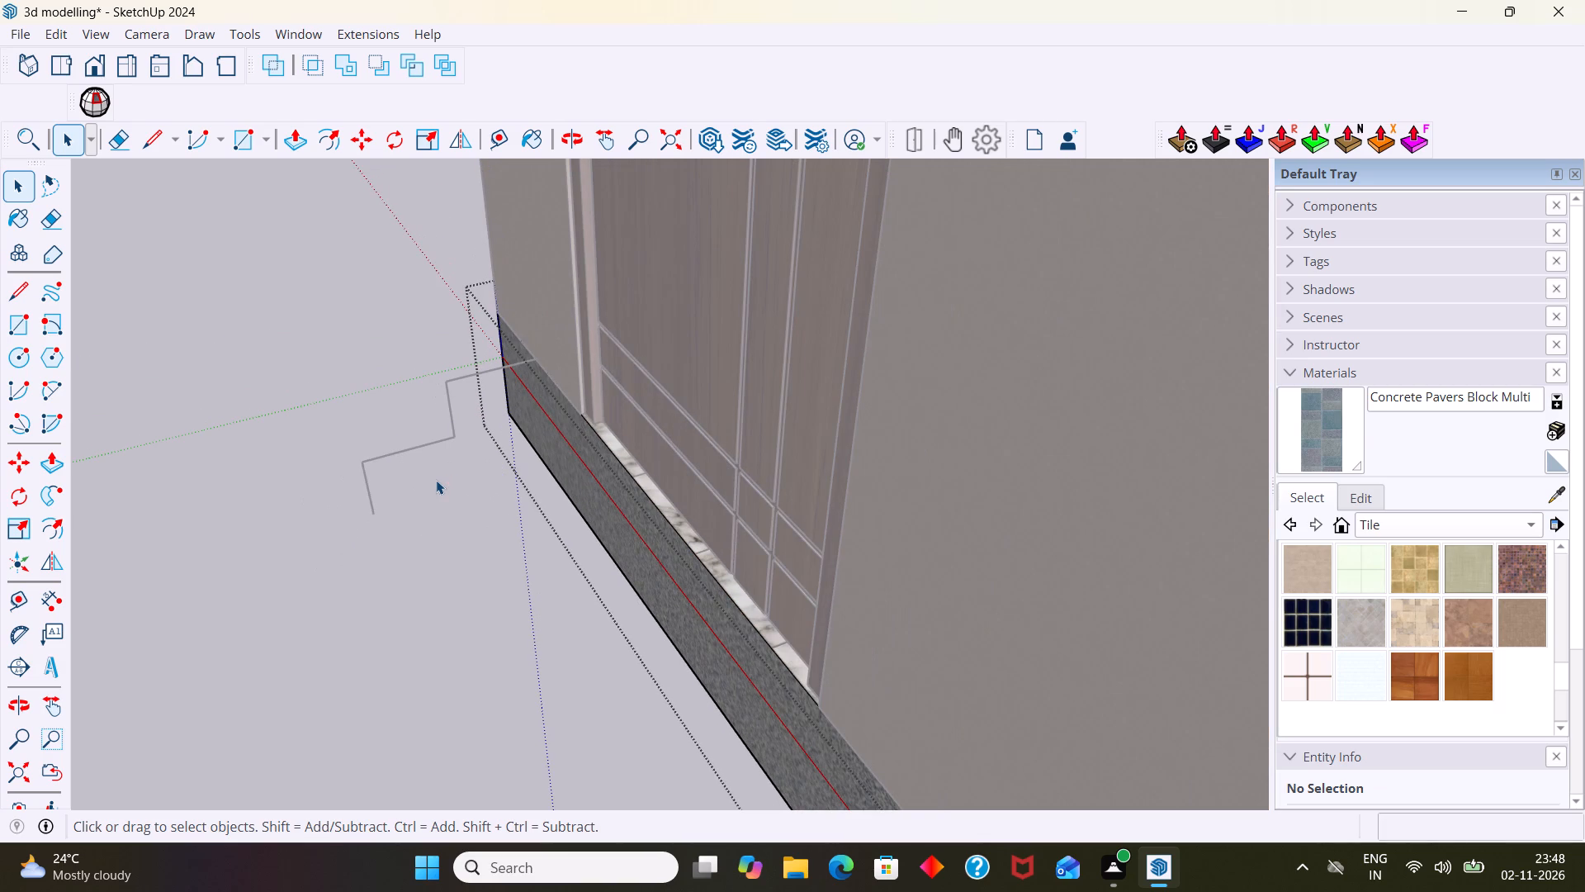
click(436, 480)
scroll(441, 490, down, 2)
scroll(441, 434, up, 5)
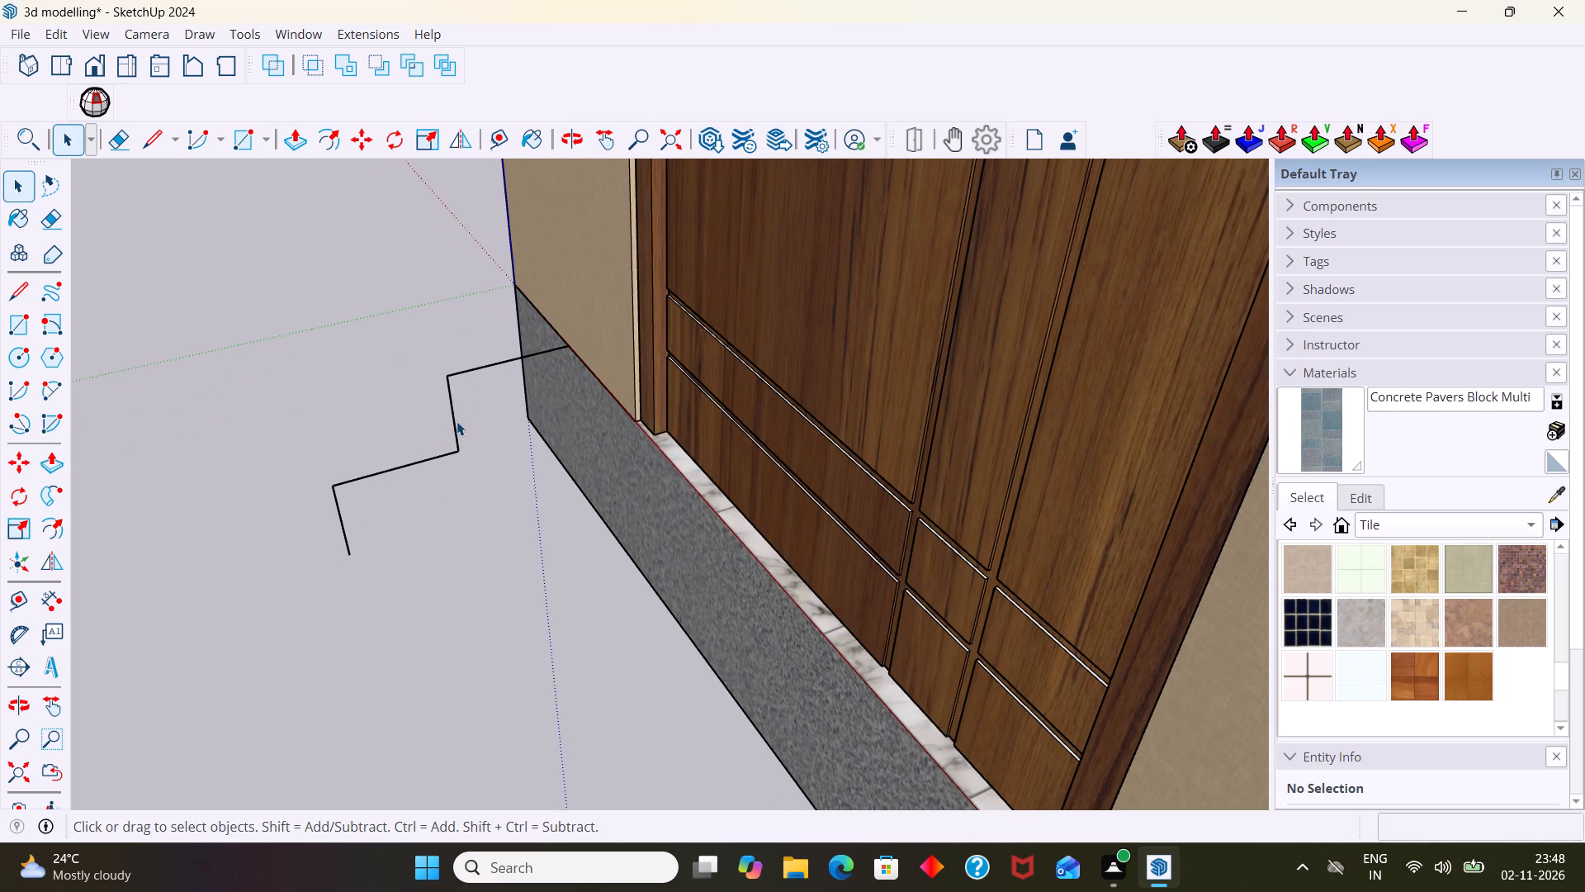
Delete the four remaining lines of the old step profile, both treads and both risers.
click(457, 421)
key(Delete)
click(453, 452)
key(Delete)
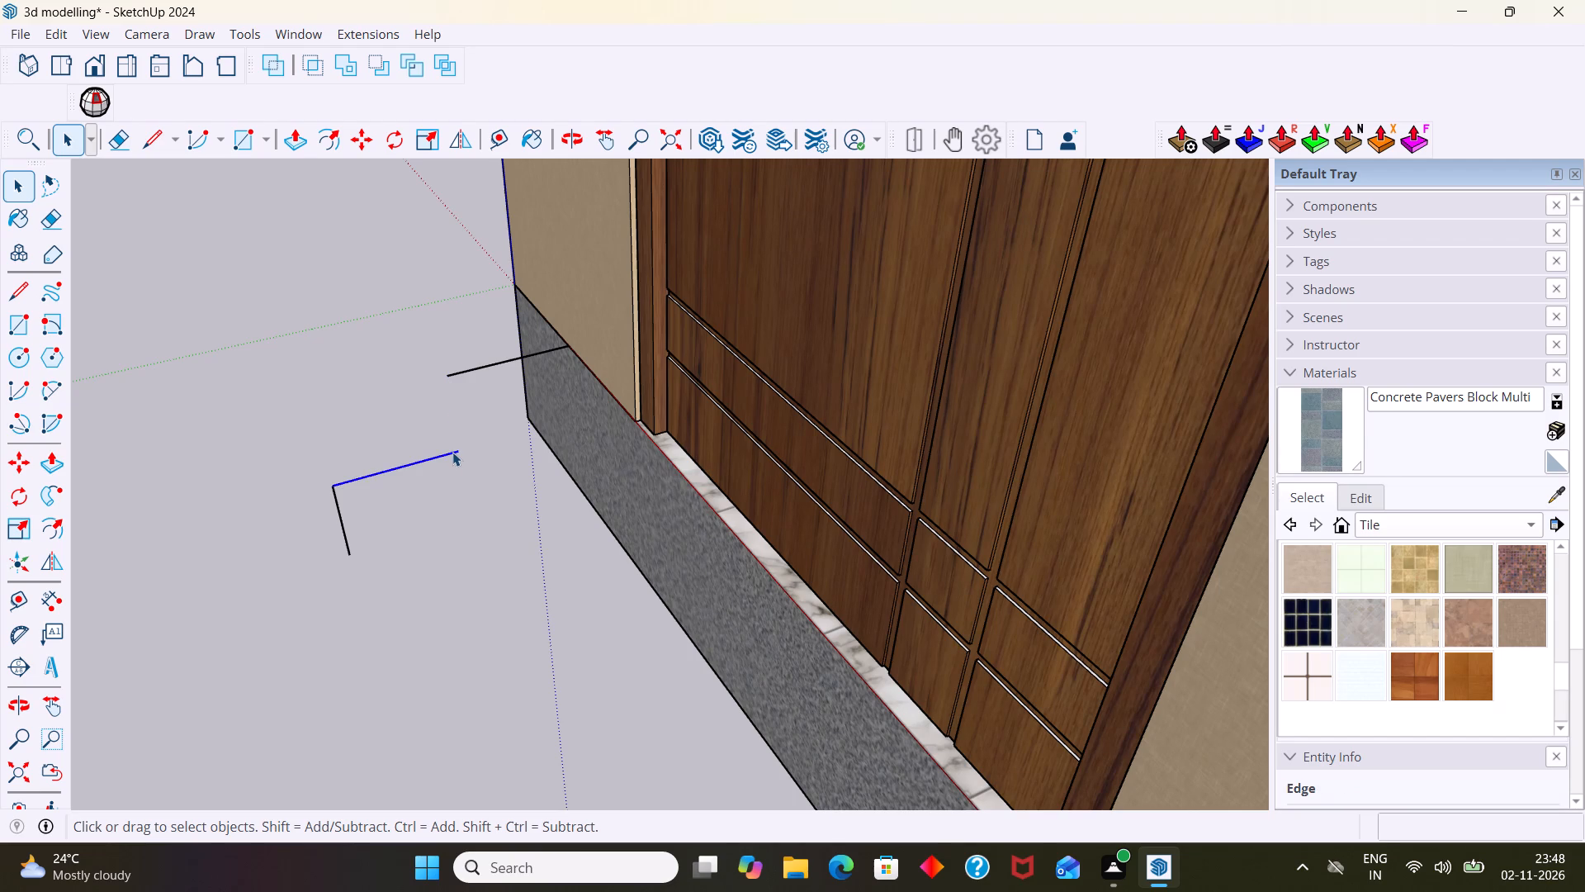
click(341, 523)
key(Delete)
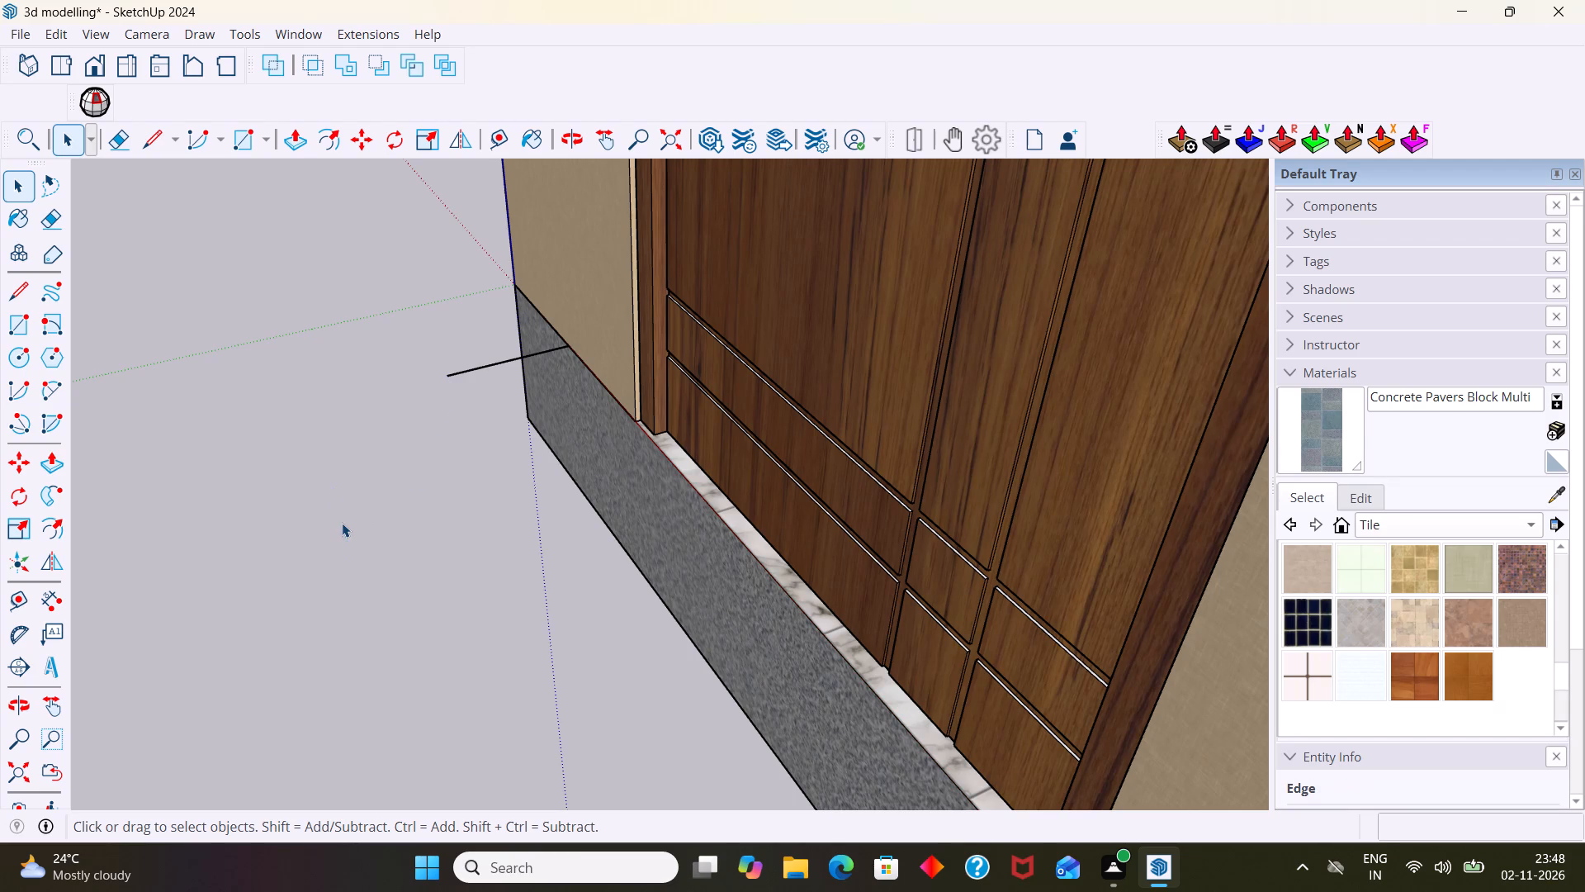
click(502, 365)
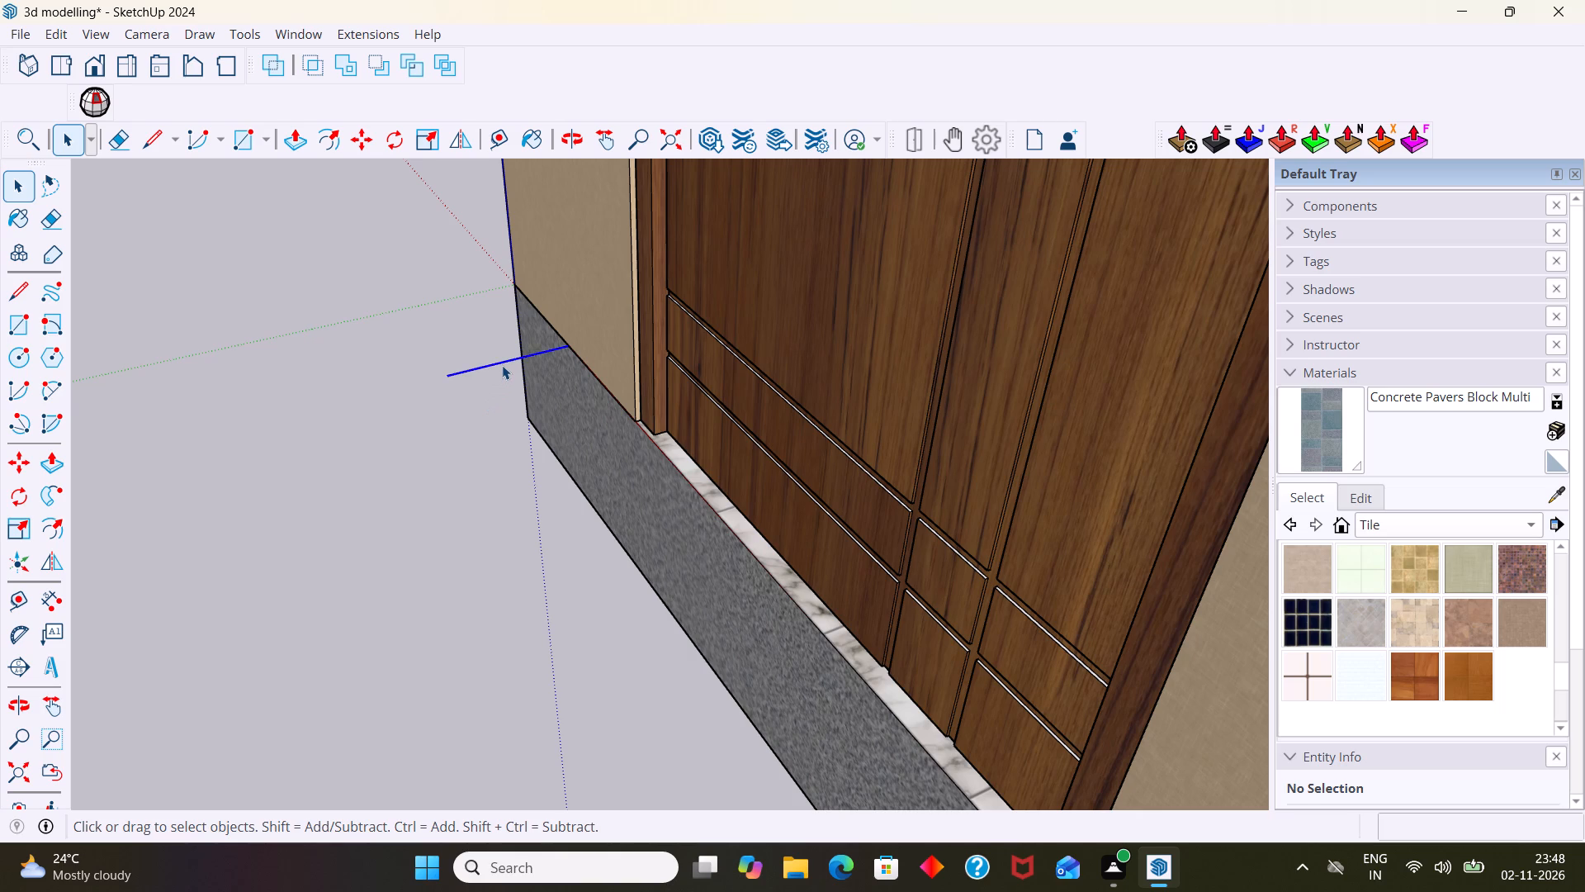
key(Delete)
Draw a 1' top tread line along the green axis, outward from the midpoint on the slab's top edge beside the door.
key(l)
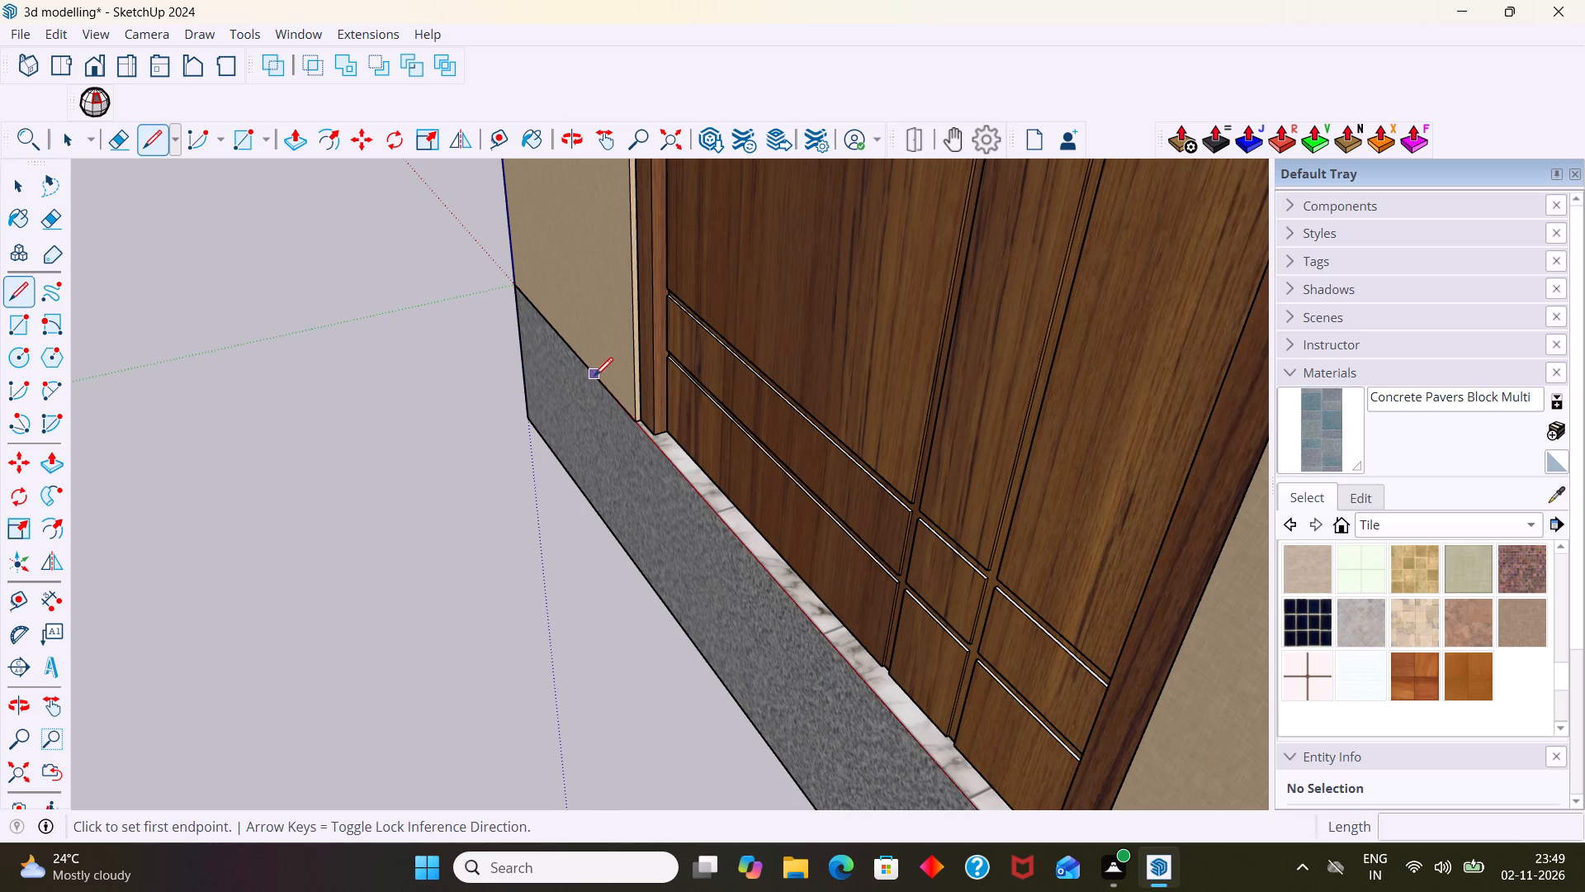
scroll(594, 376, down, 1)
scroll(594, 376, up, 2)
middle_drag(595, 376, 641, 368)
scroll(641, 368, down, 5)
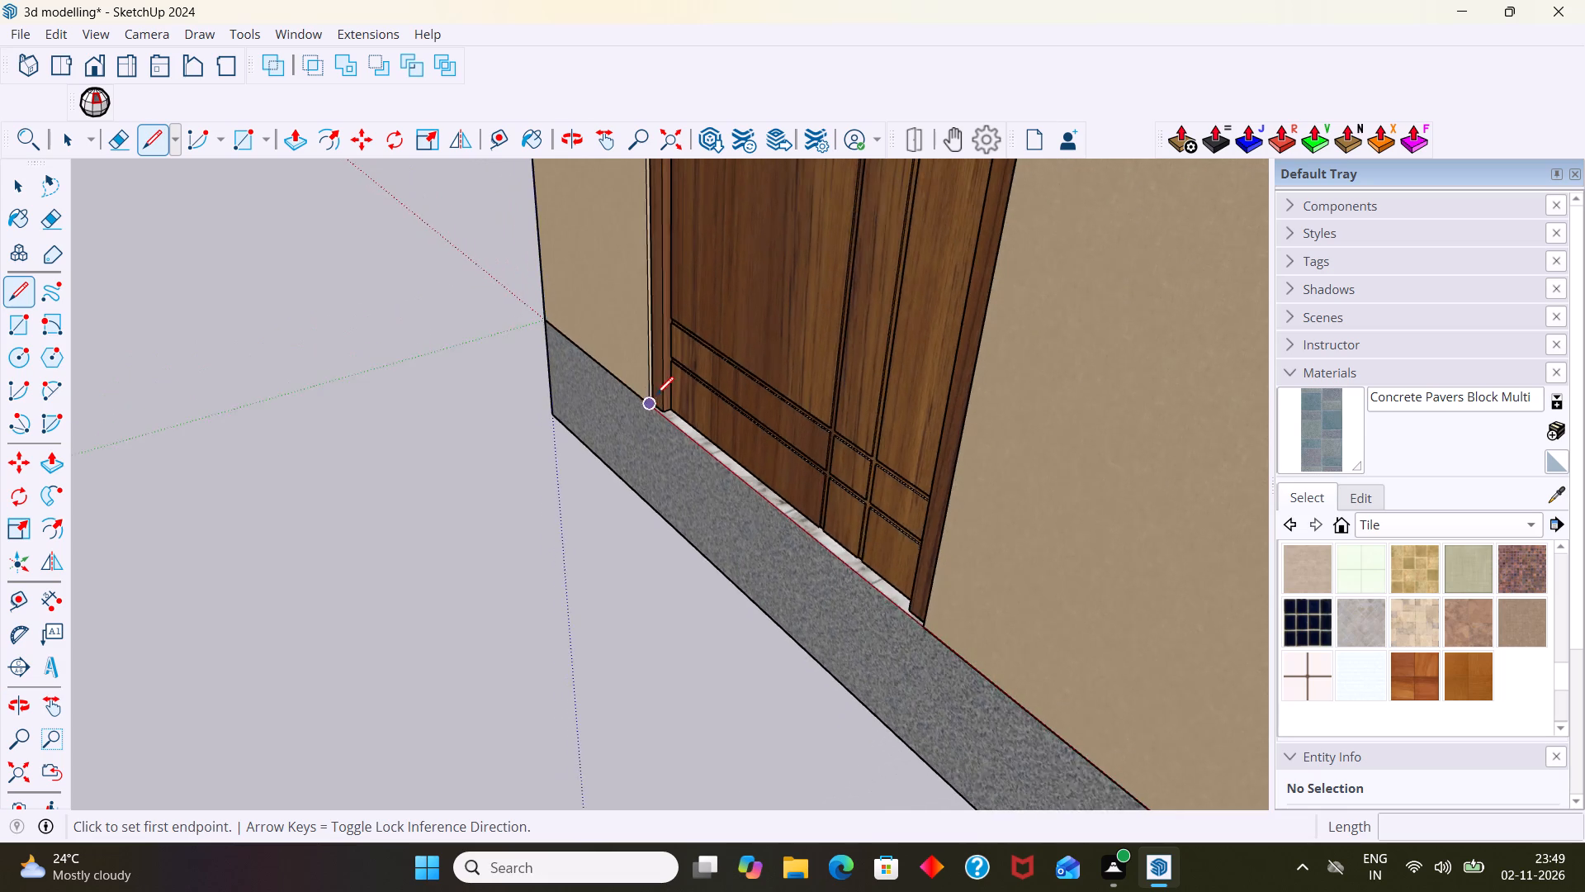
scroll(655, 395, down, 2)
scroll(641, 419, up, 3)
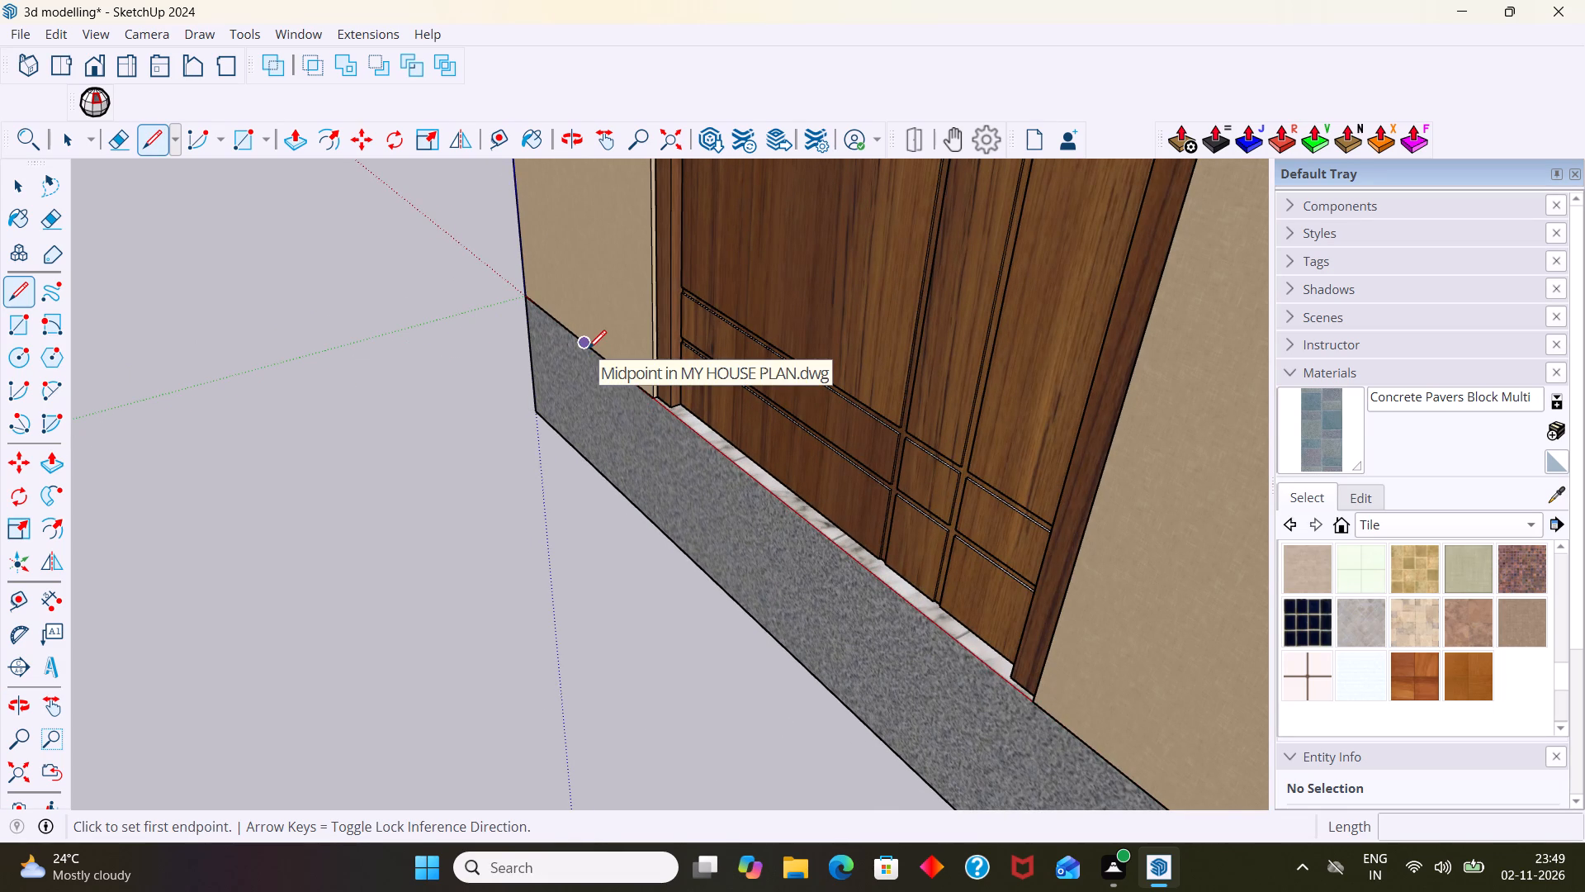
click(588, 349)
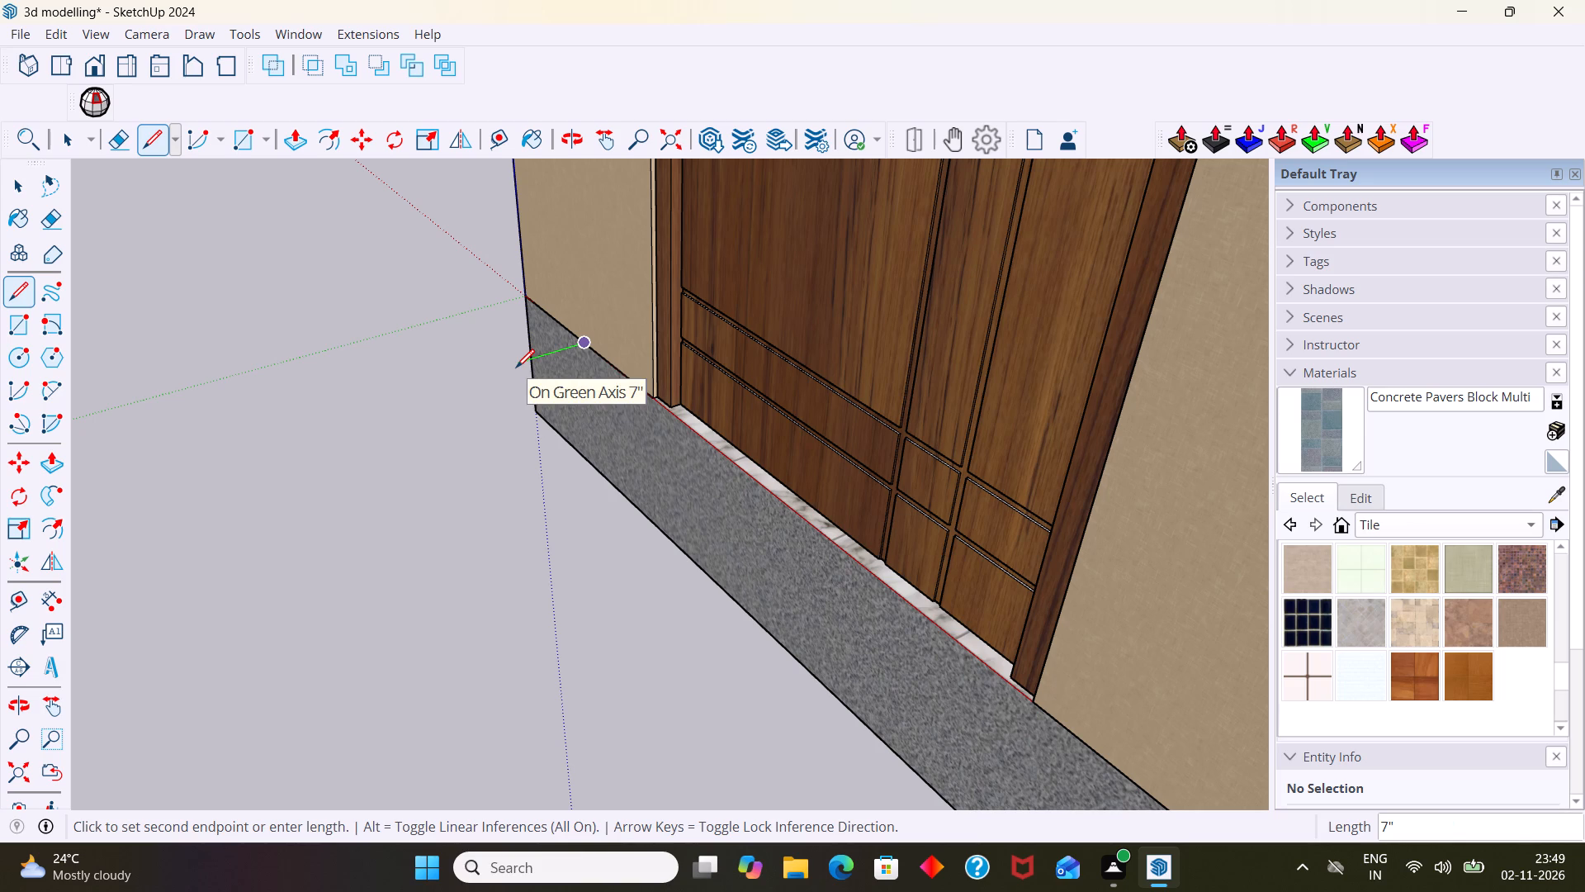
key(Left)
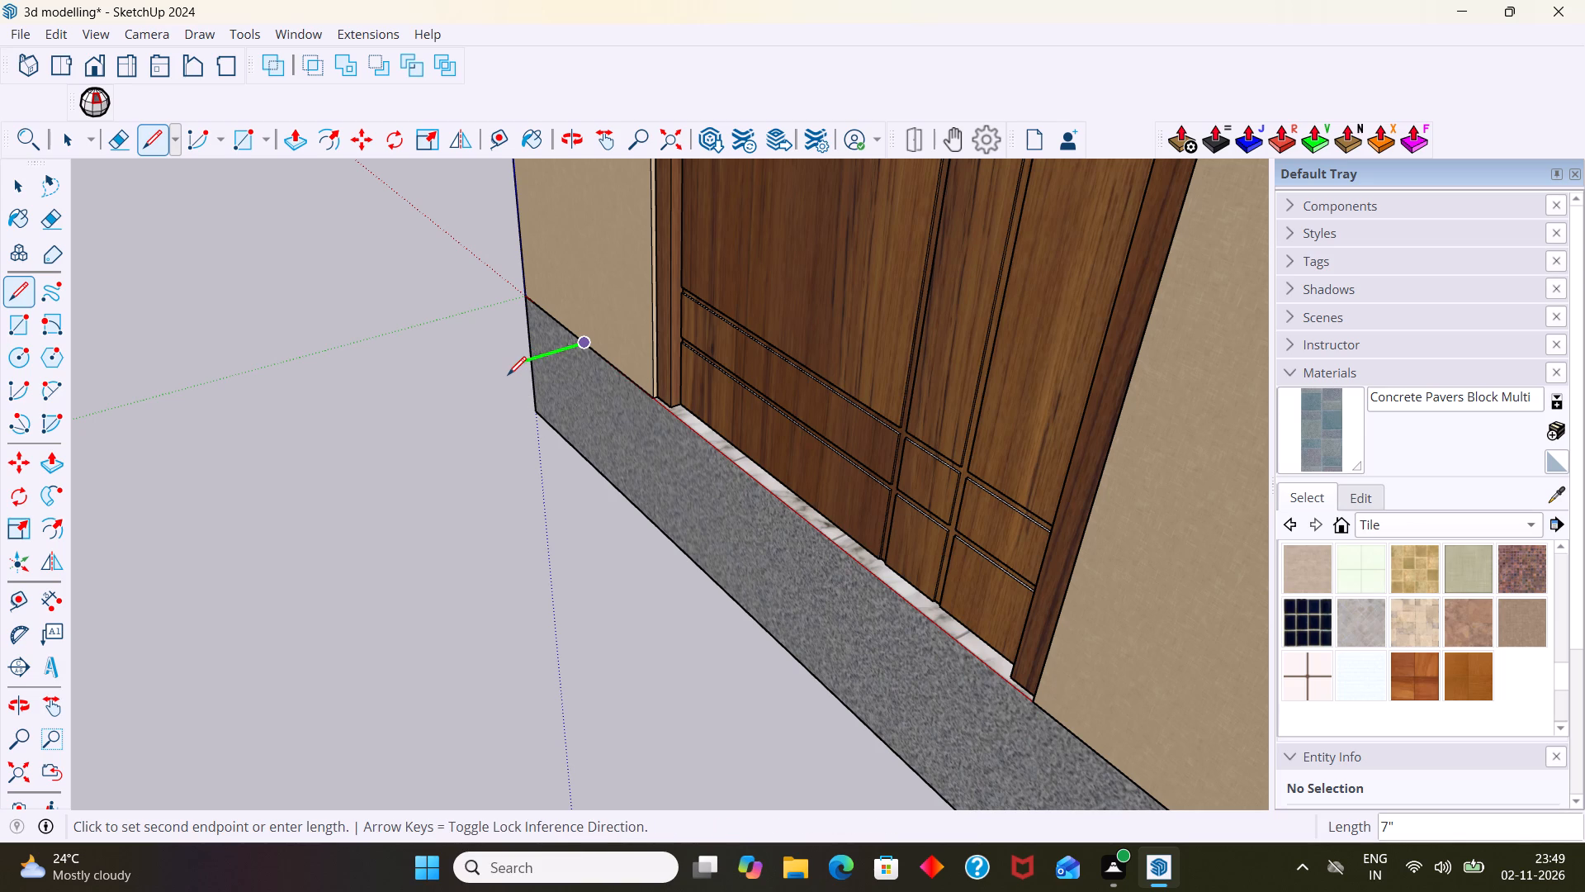
key(1)
key(apostrophe)
key(Return)
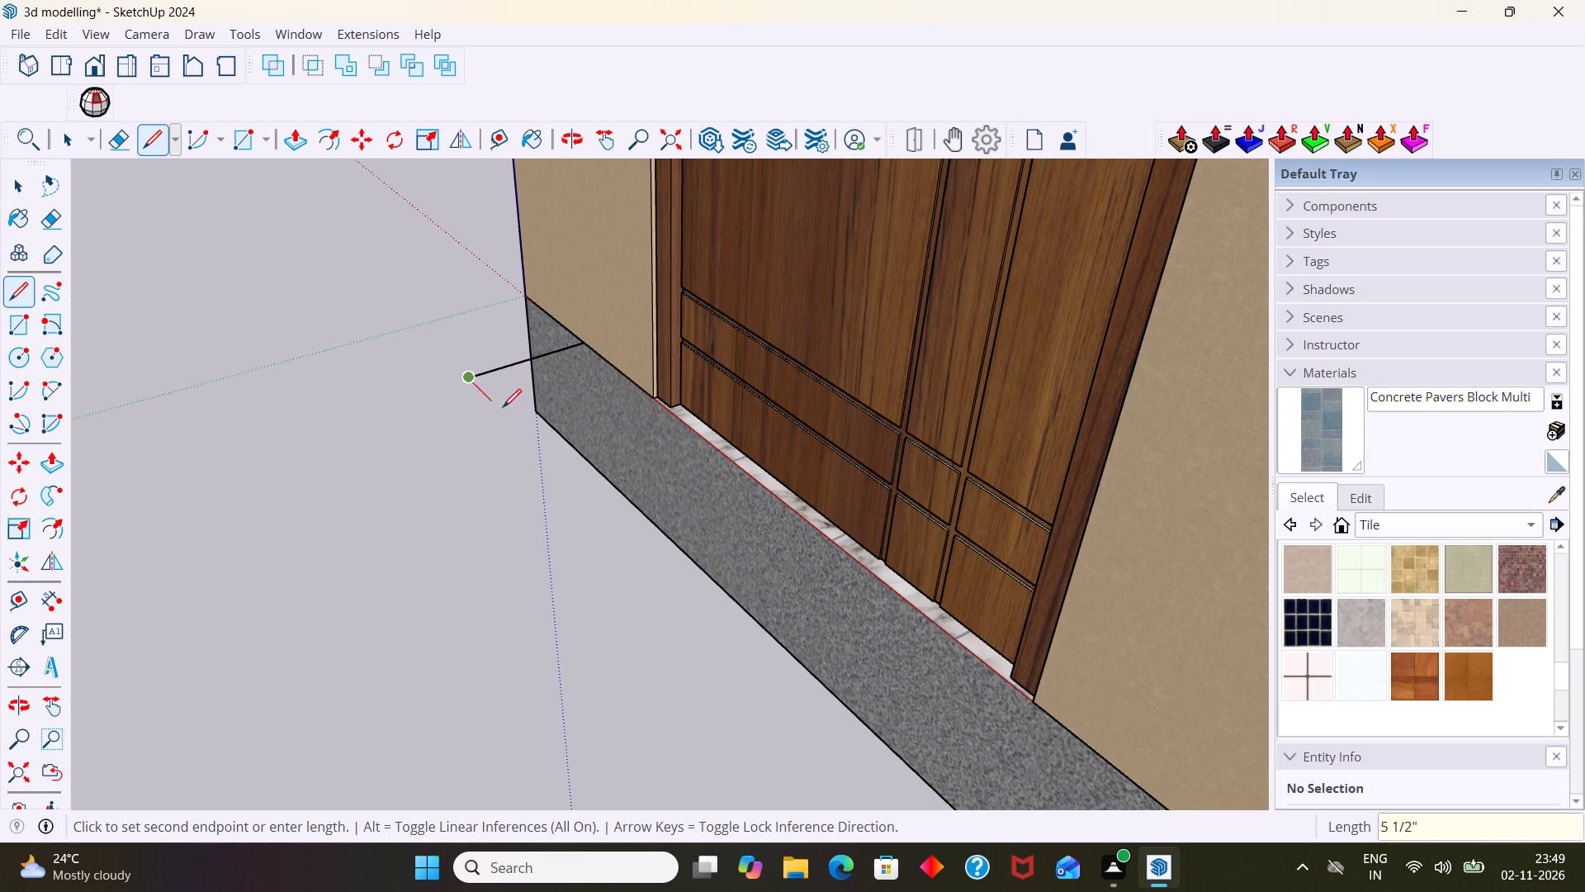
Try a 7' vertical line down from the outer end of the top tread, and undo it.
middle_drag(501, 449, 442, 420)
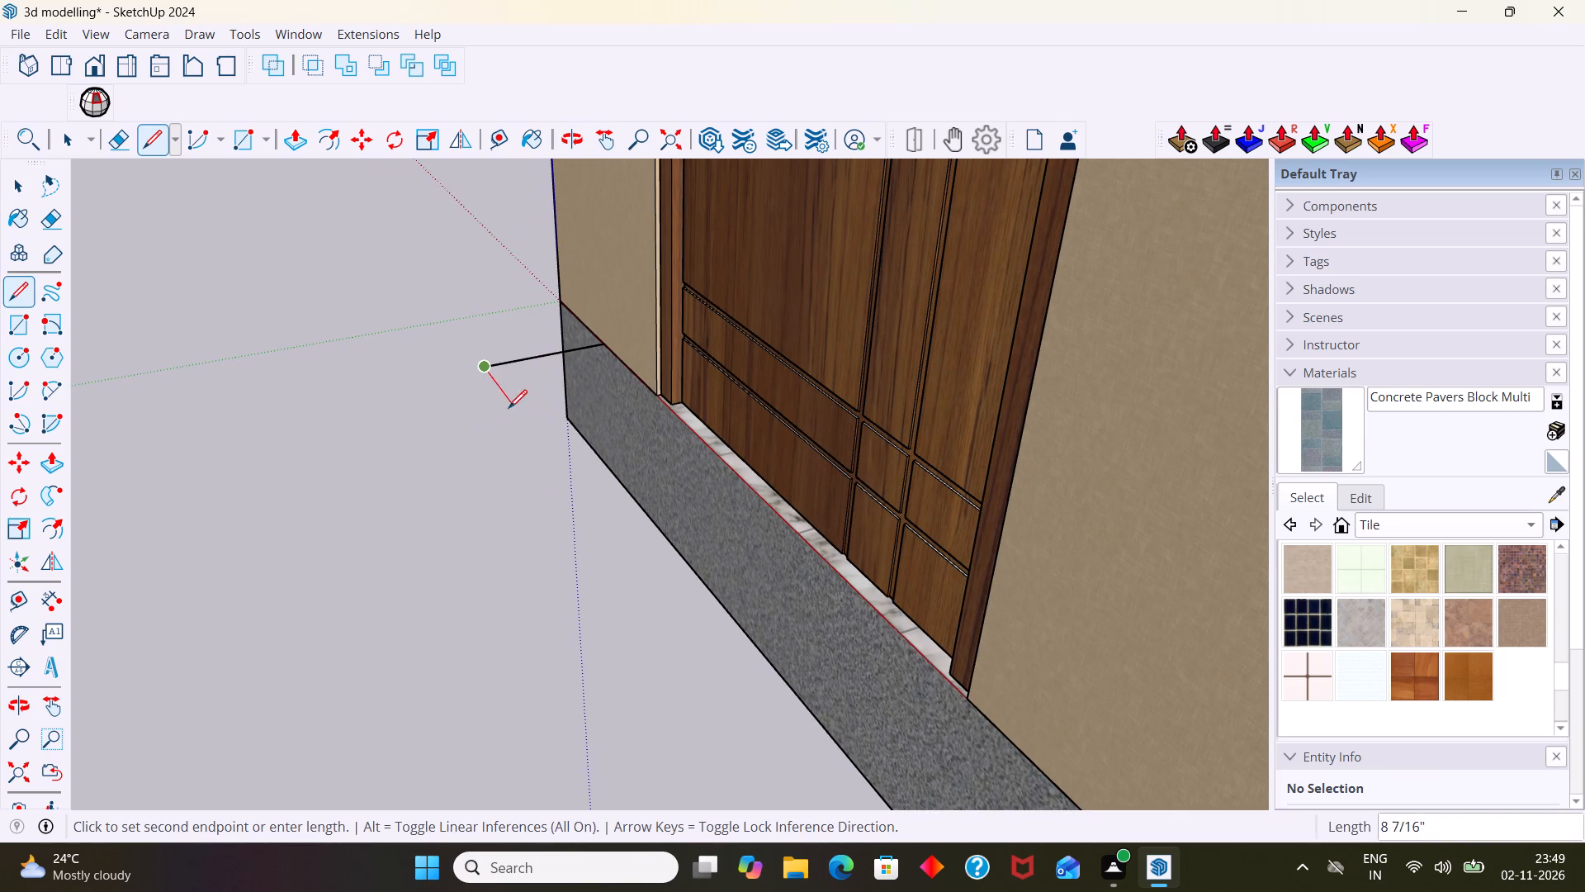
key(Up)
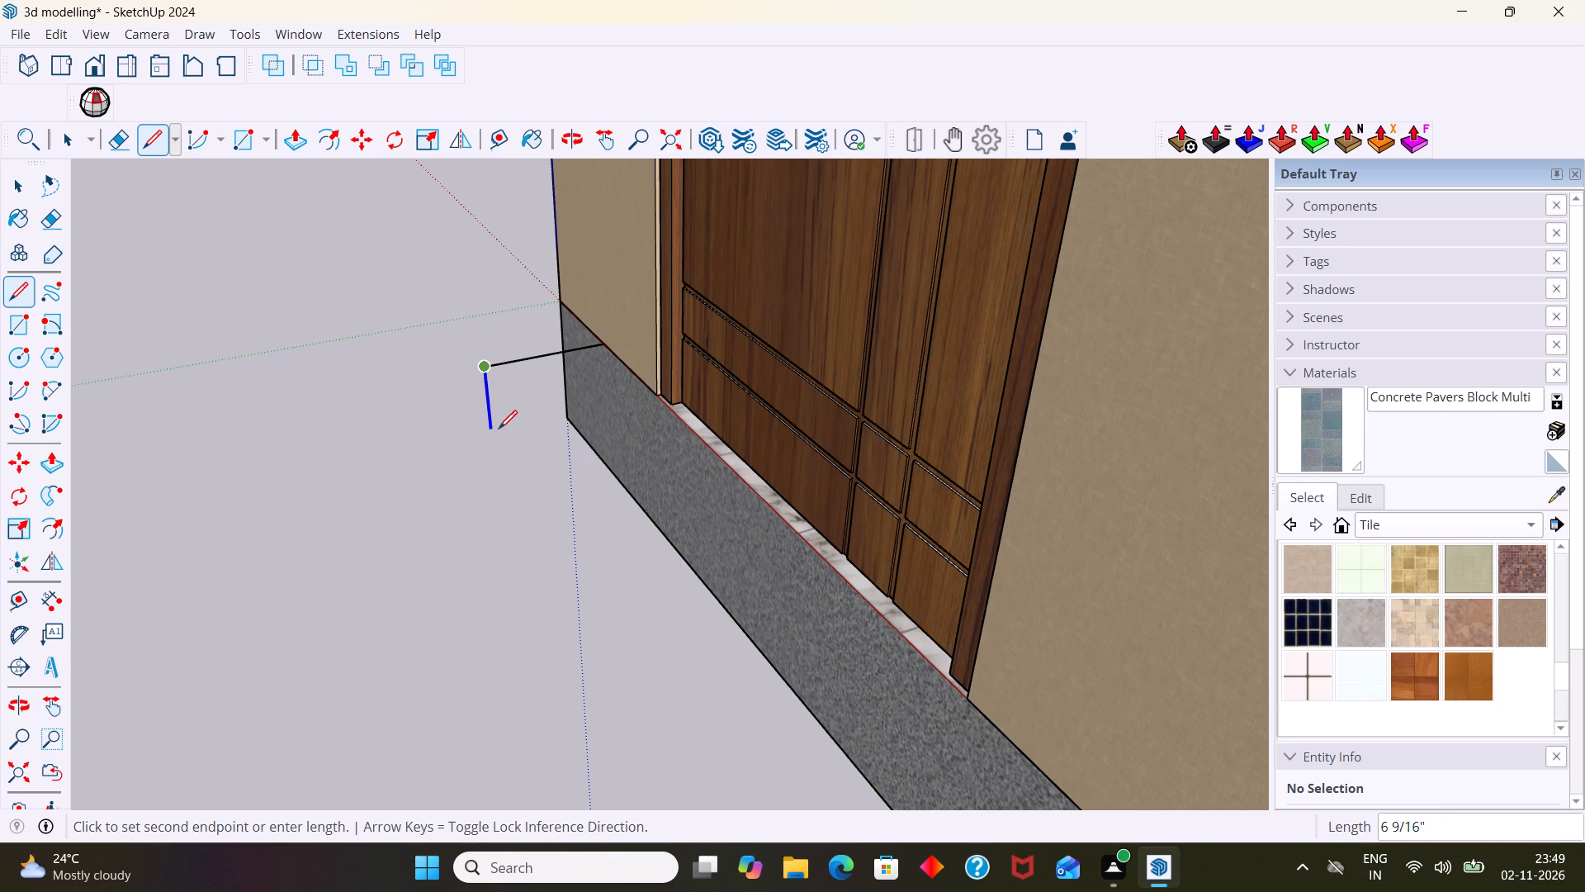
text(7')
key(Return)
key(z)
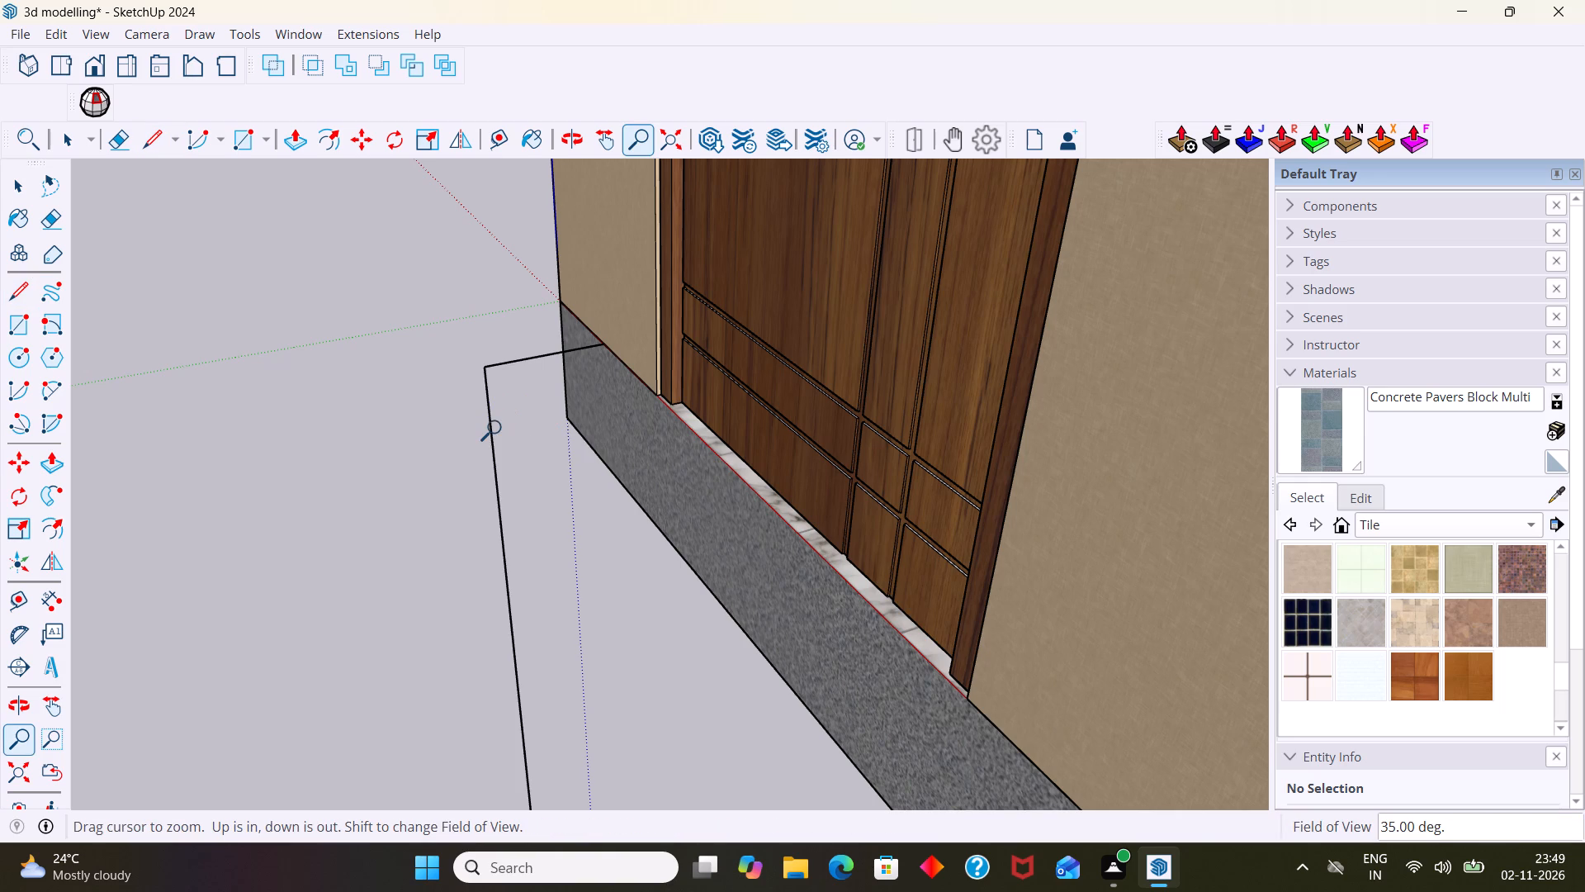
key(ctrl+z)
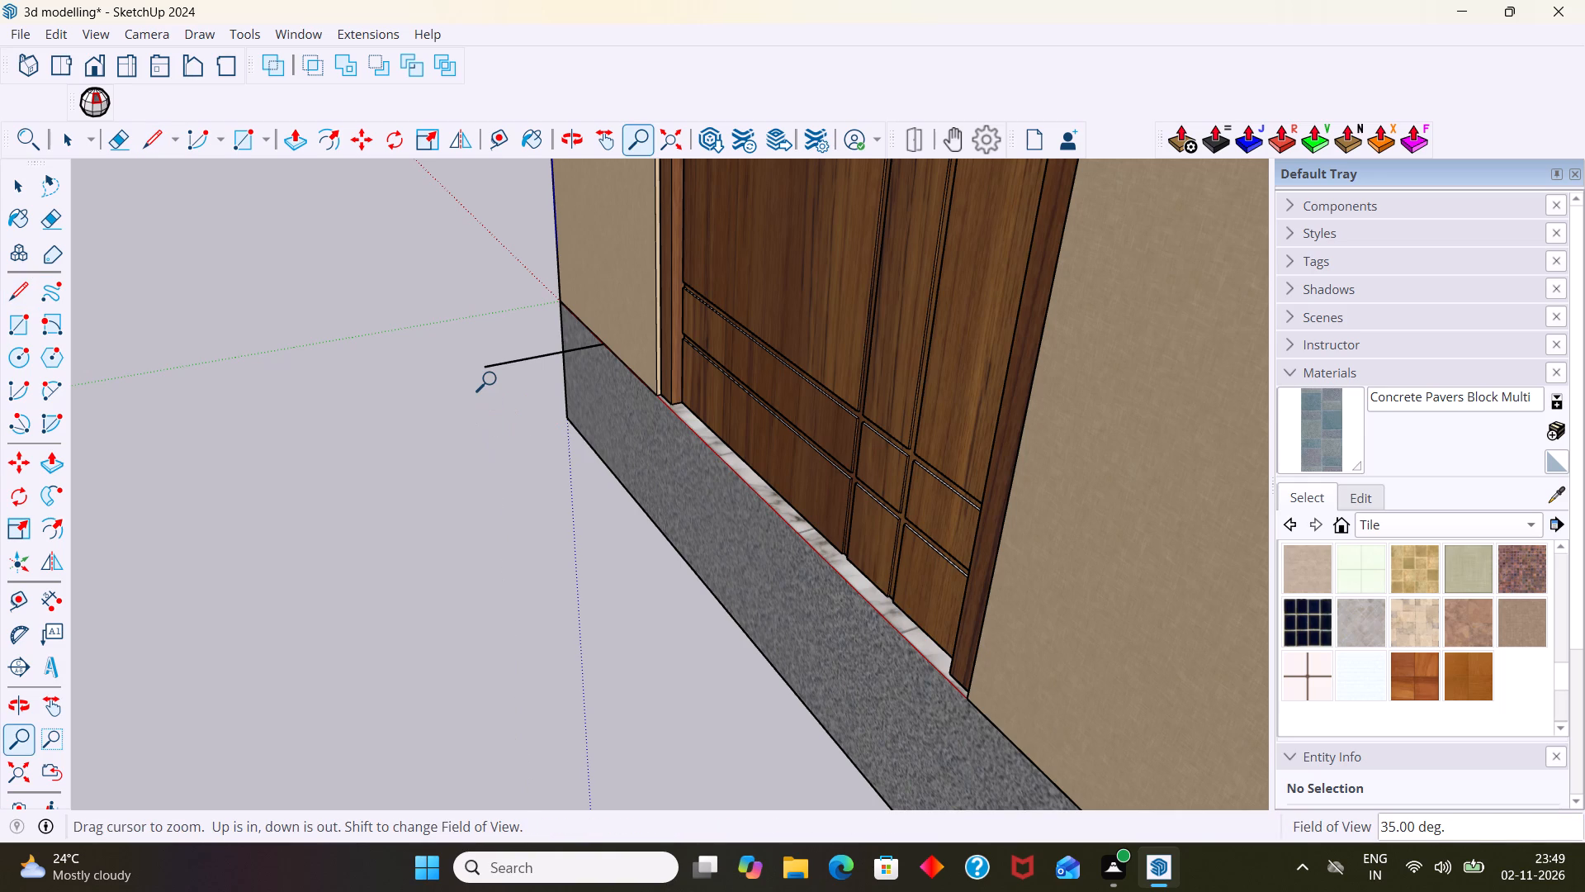
From the top tread's outer end, draw a 7" riser down and a 1' second tread outward along the green axis.
key(l)
key(space)
key(l)
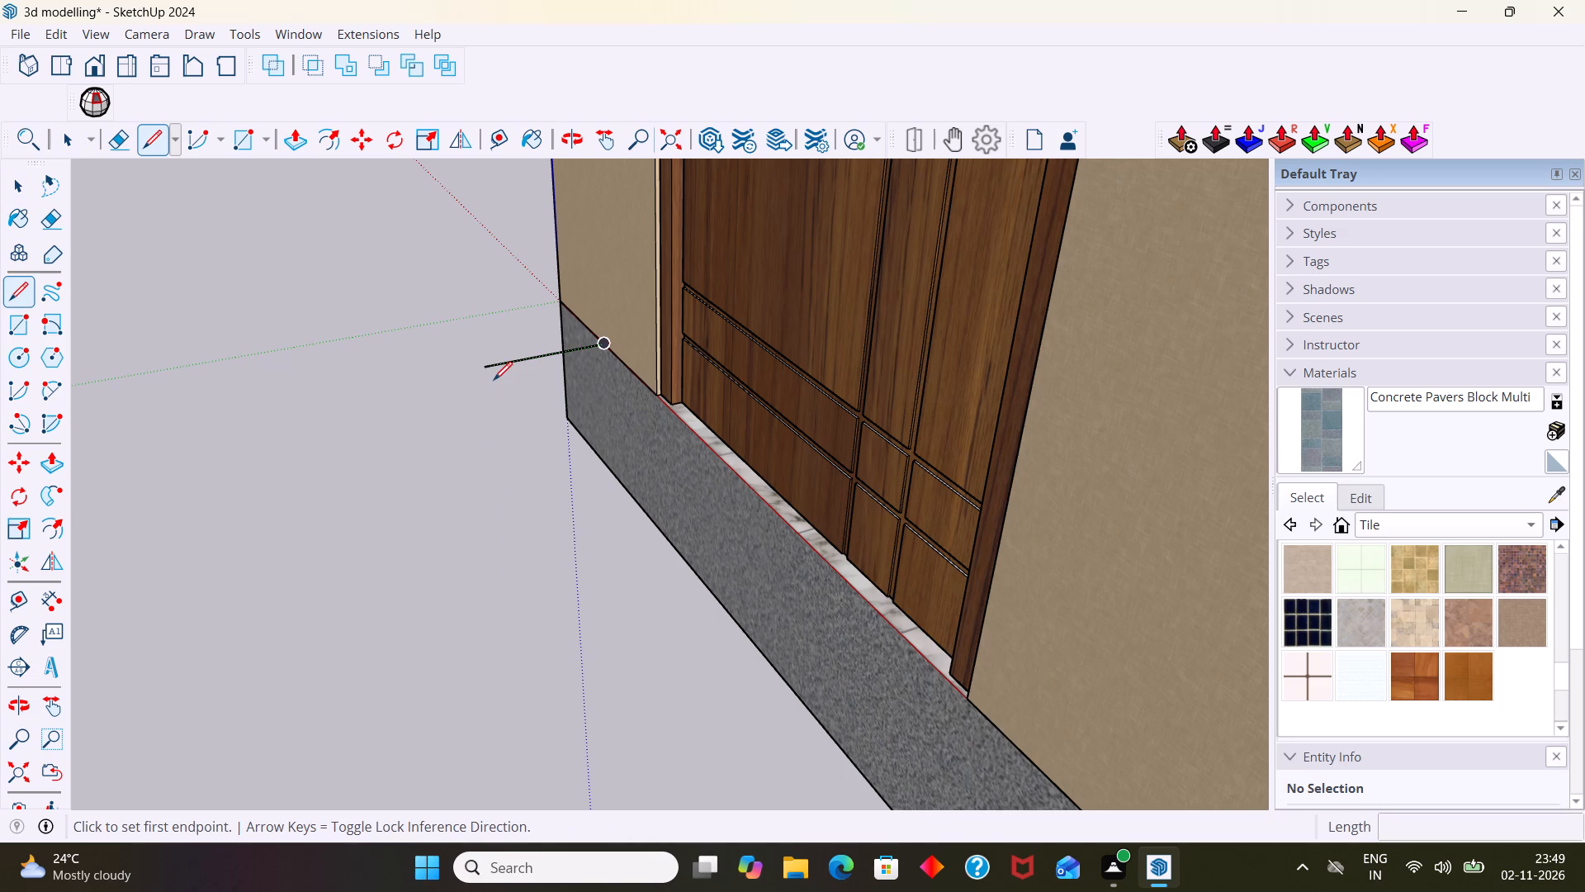
click(484, 368)
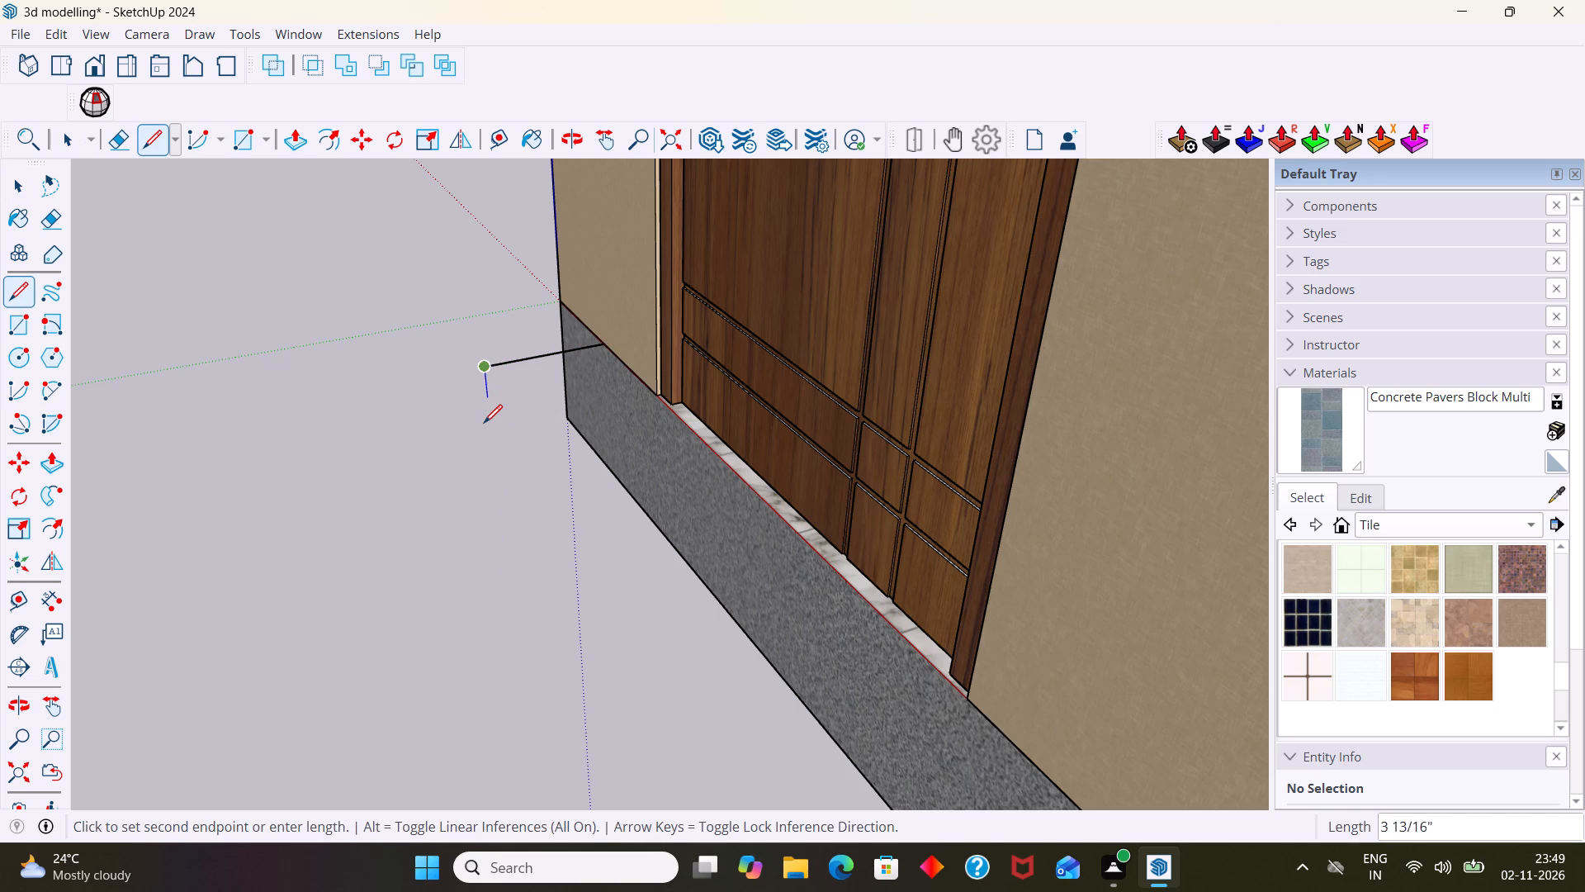
text(7")
key(Return)
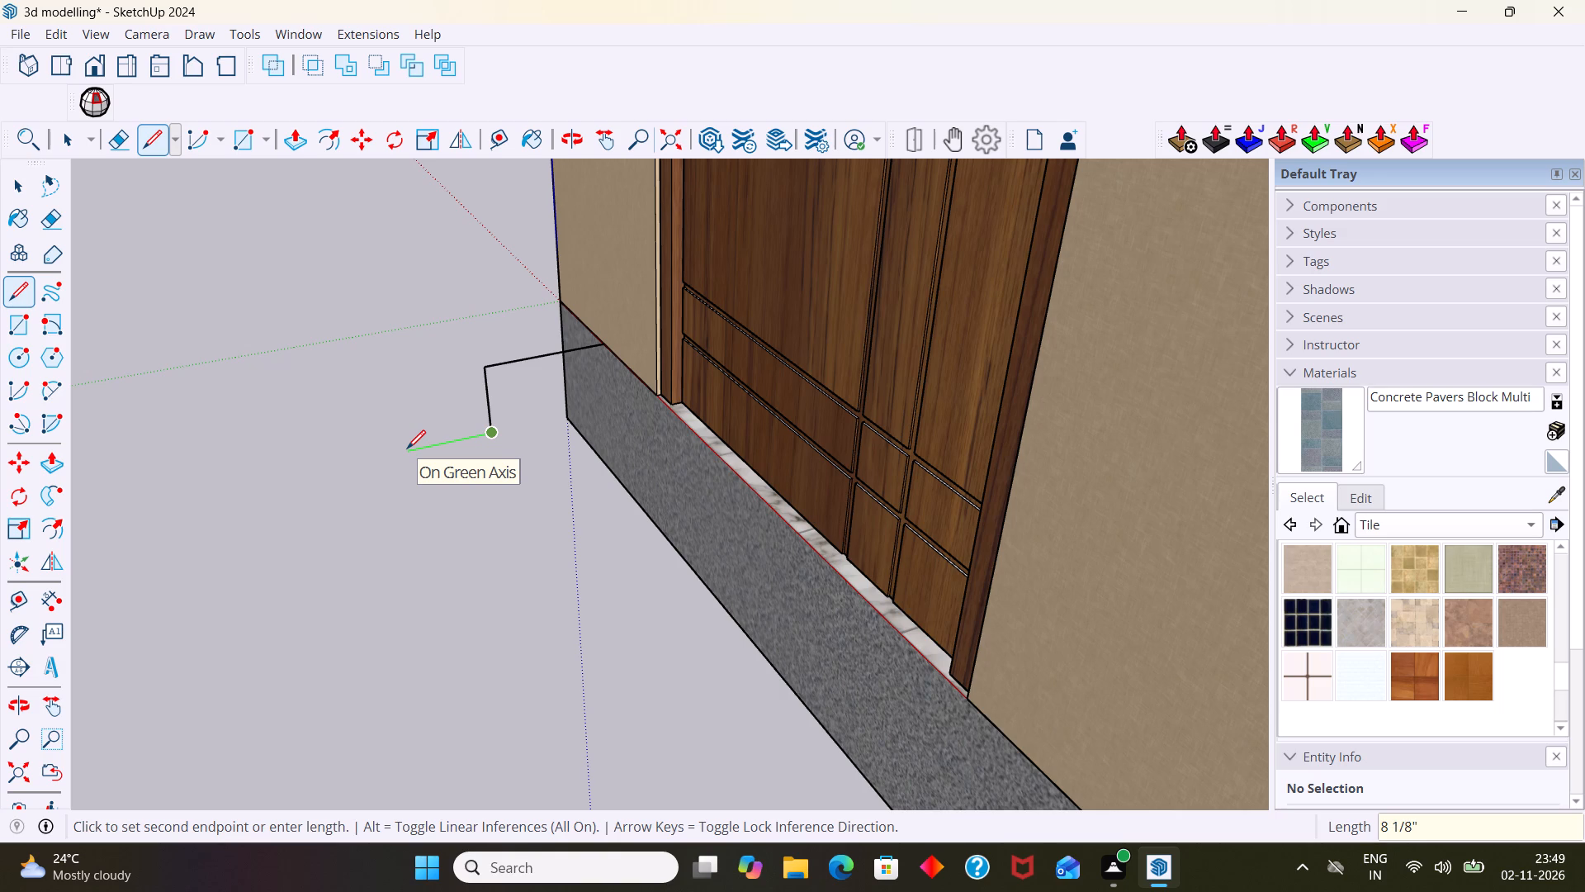
key(1)
key(apostrophe)
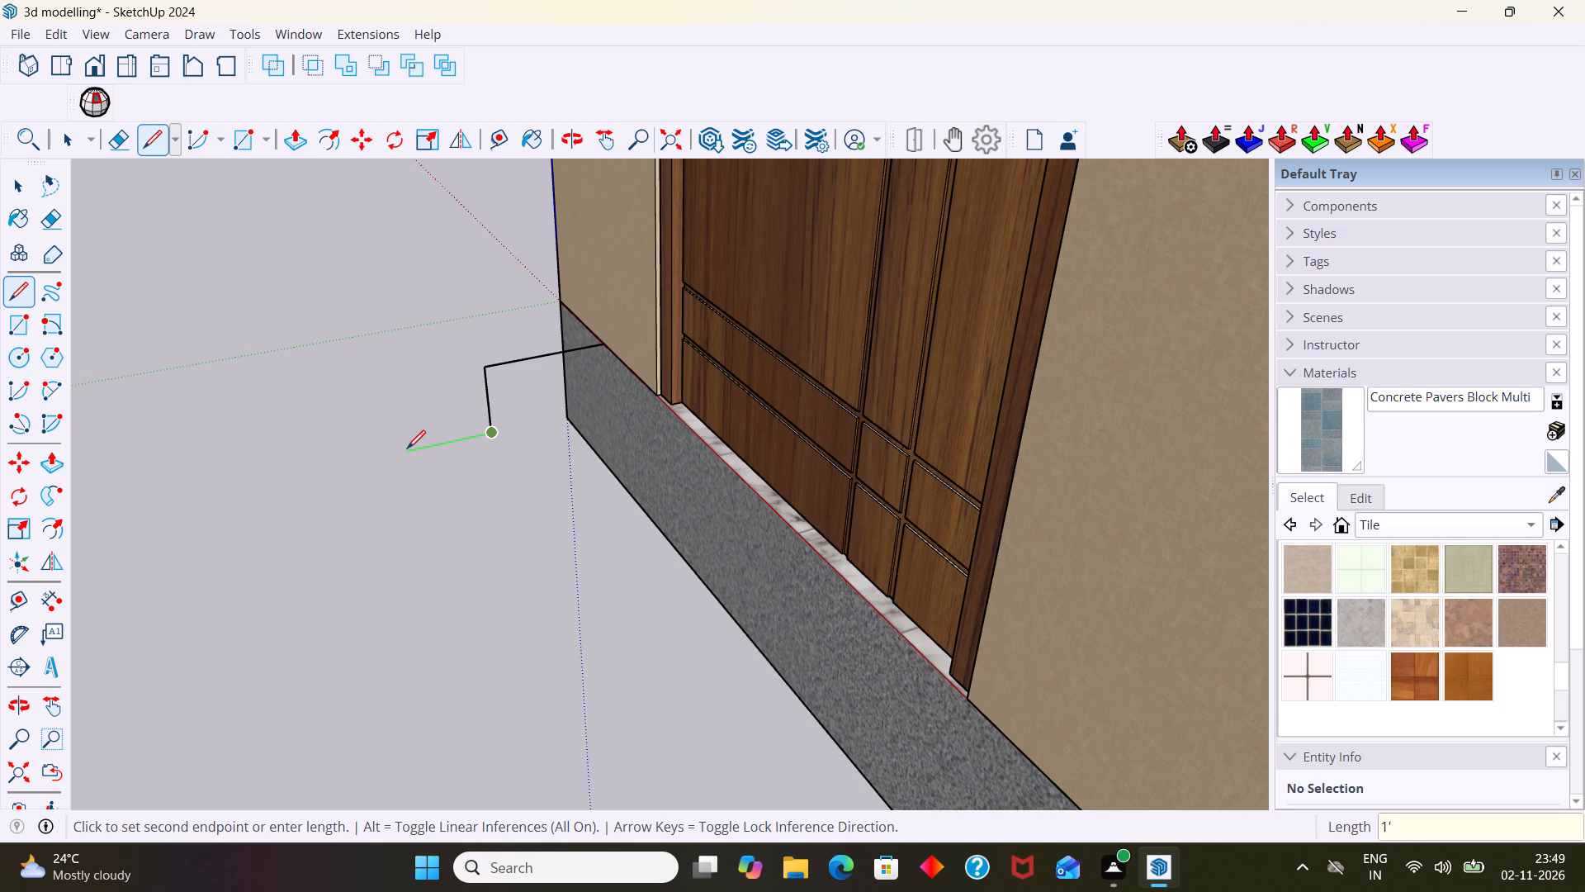
key(Return)
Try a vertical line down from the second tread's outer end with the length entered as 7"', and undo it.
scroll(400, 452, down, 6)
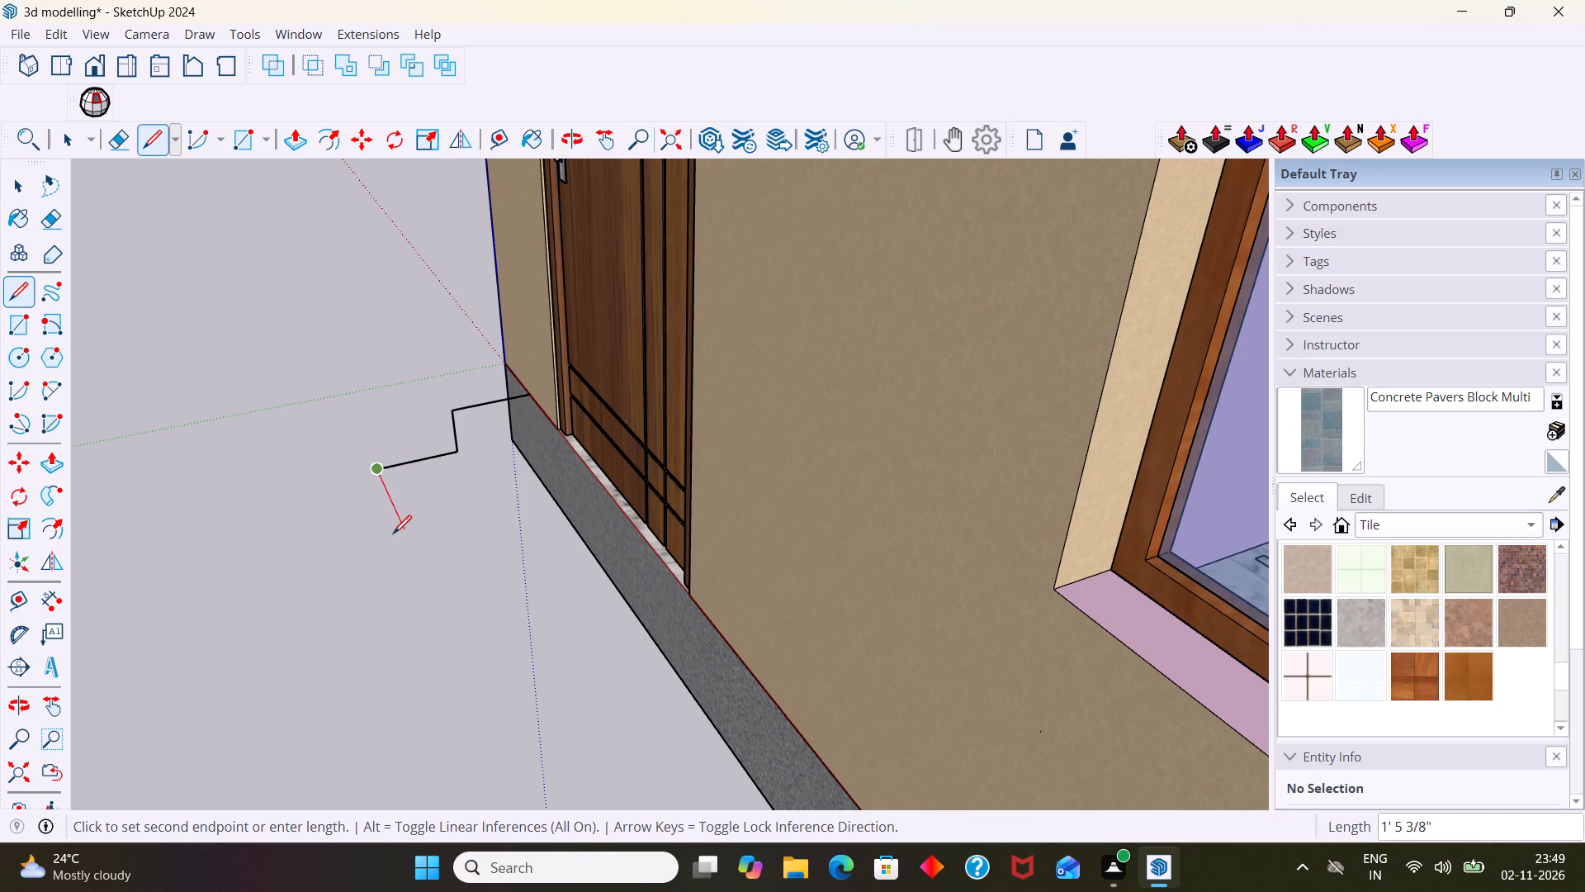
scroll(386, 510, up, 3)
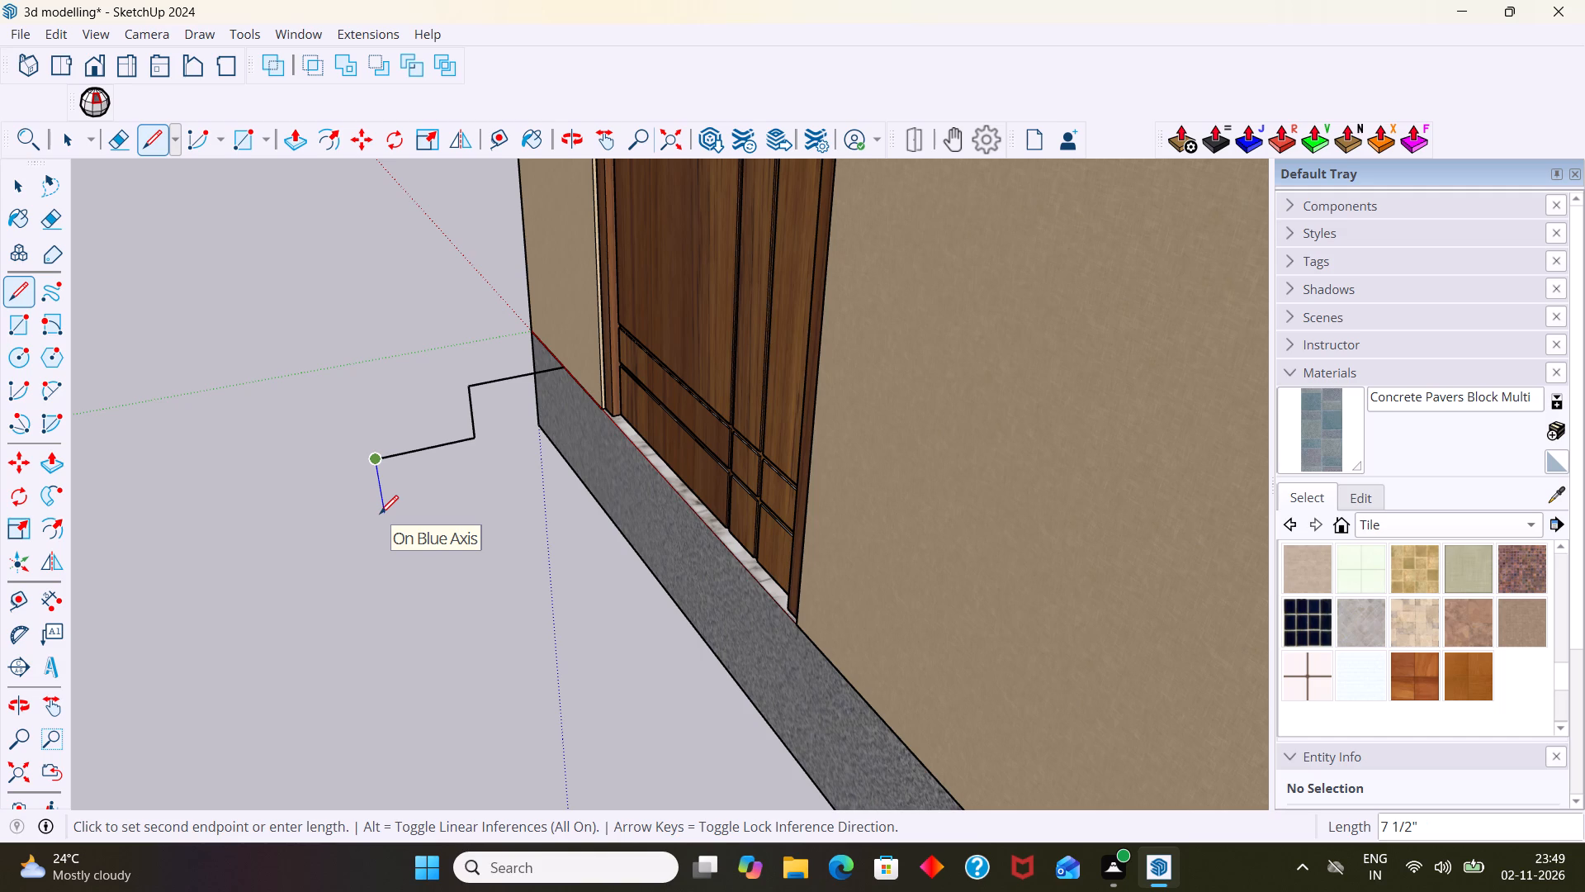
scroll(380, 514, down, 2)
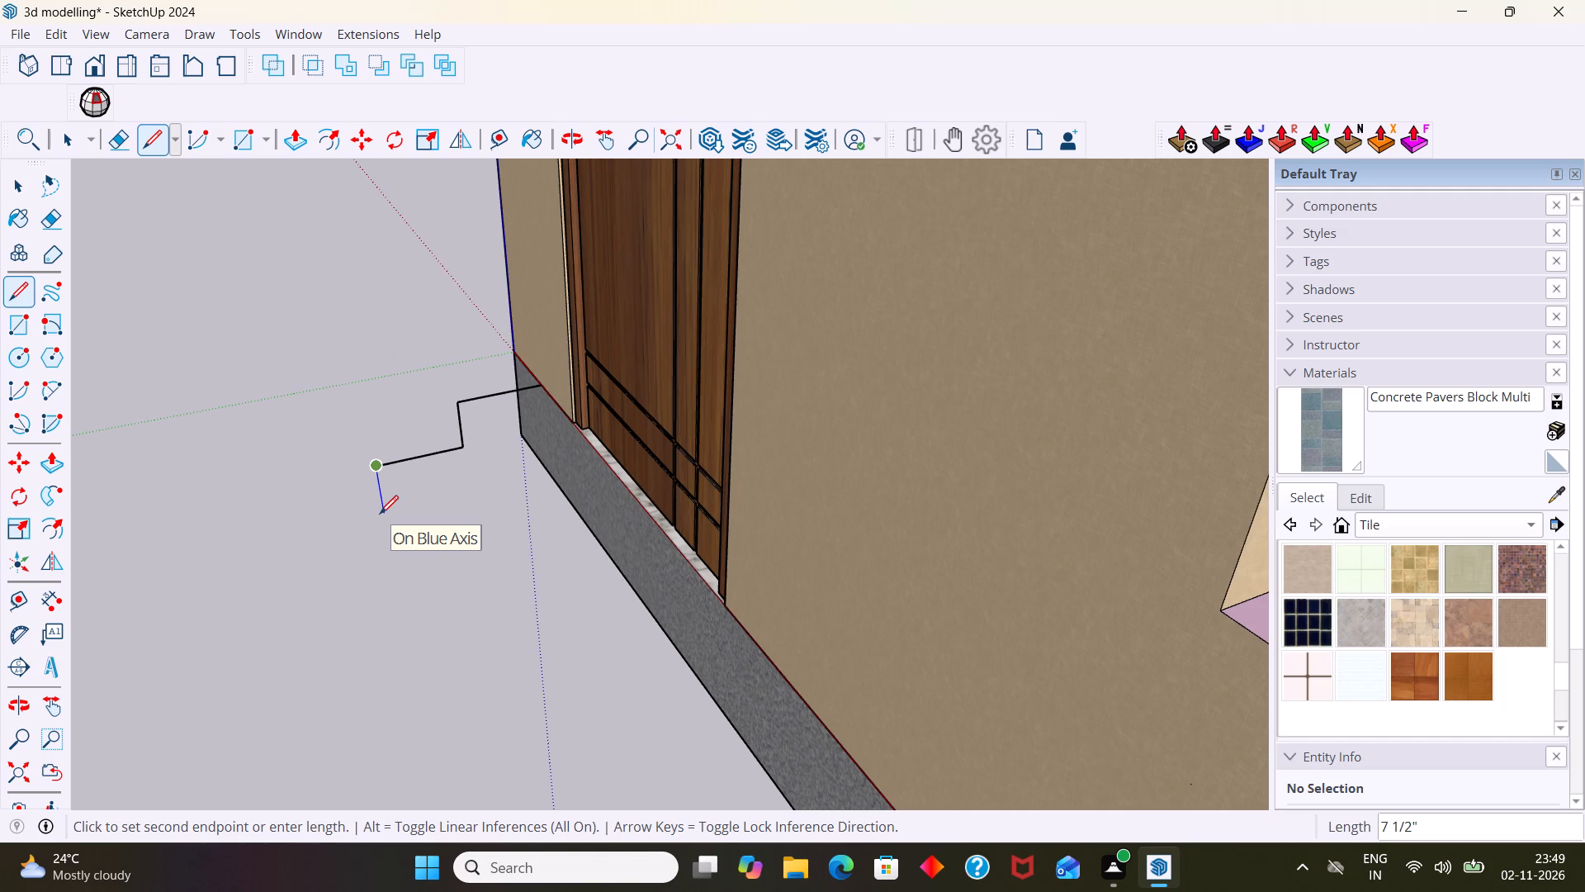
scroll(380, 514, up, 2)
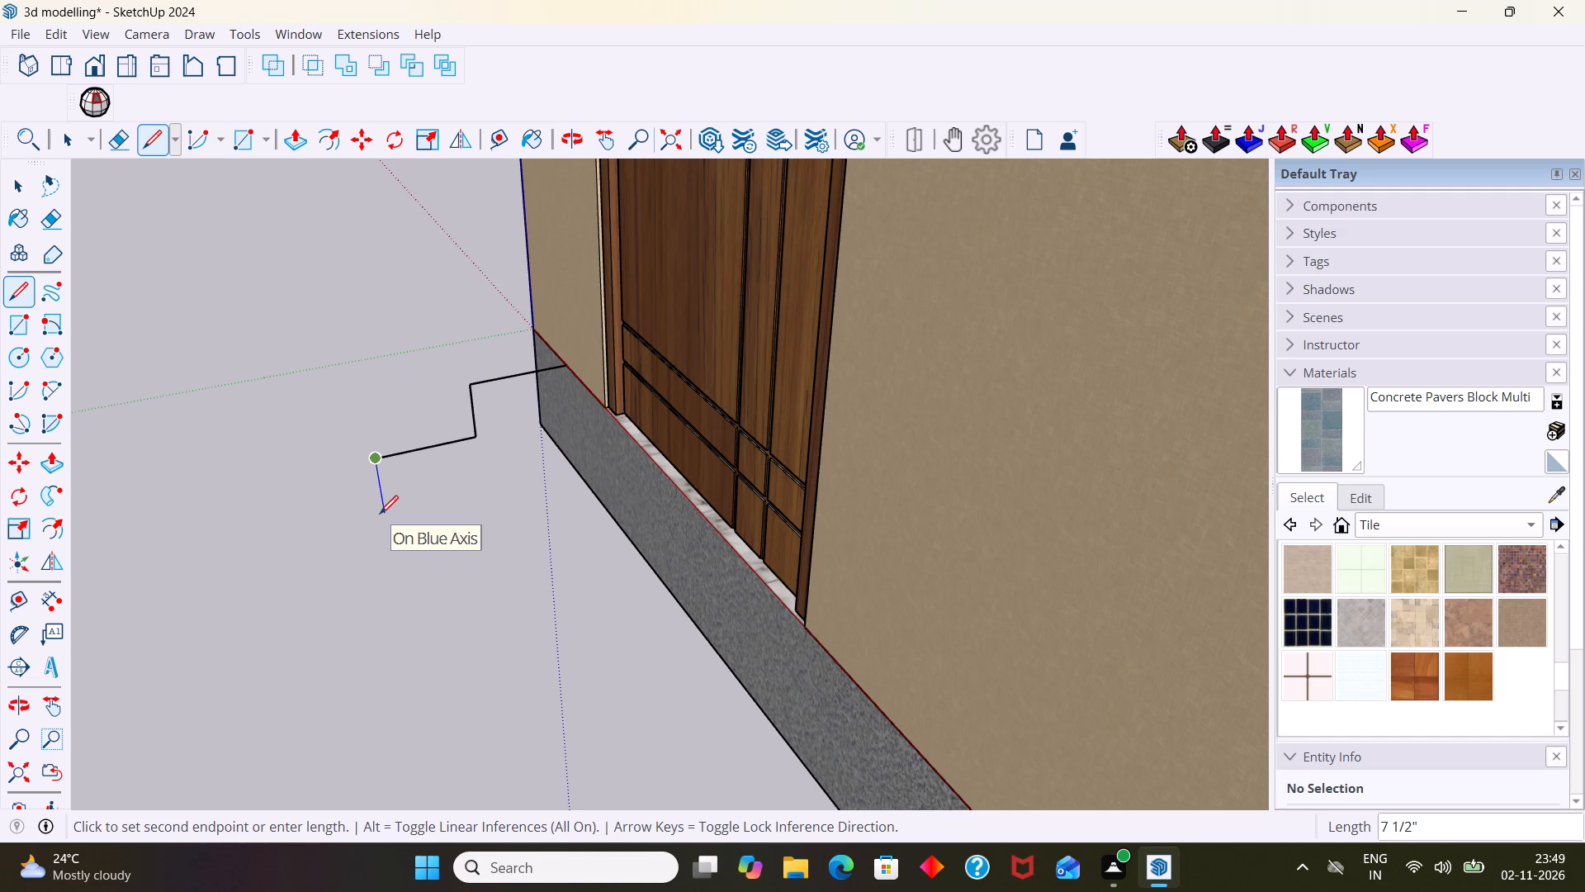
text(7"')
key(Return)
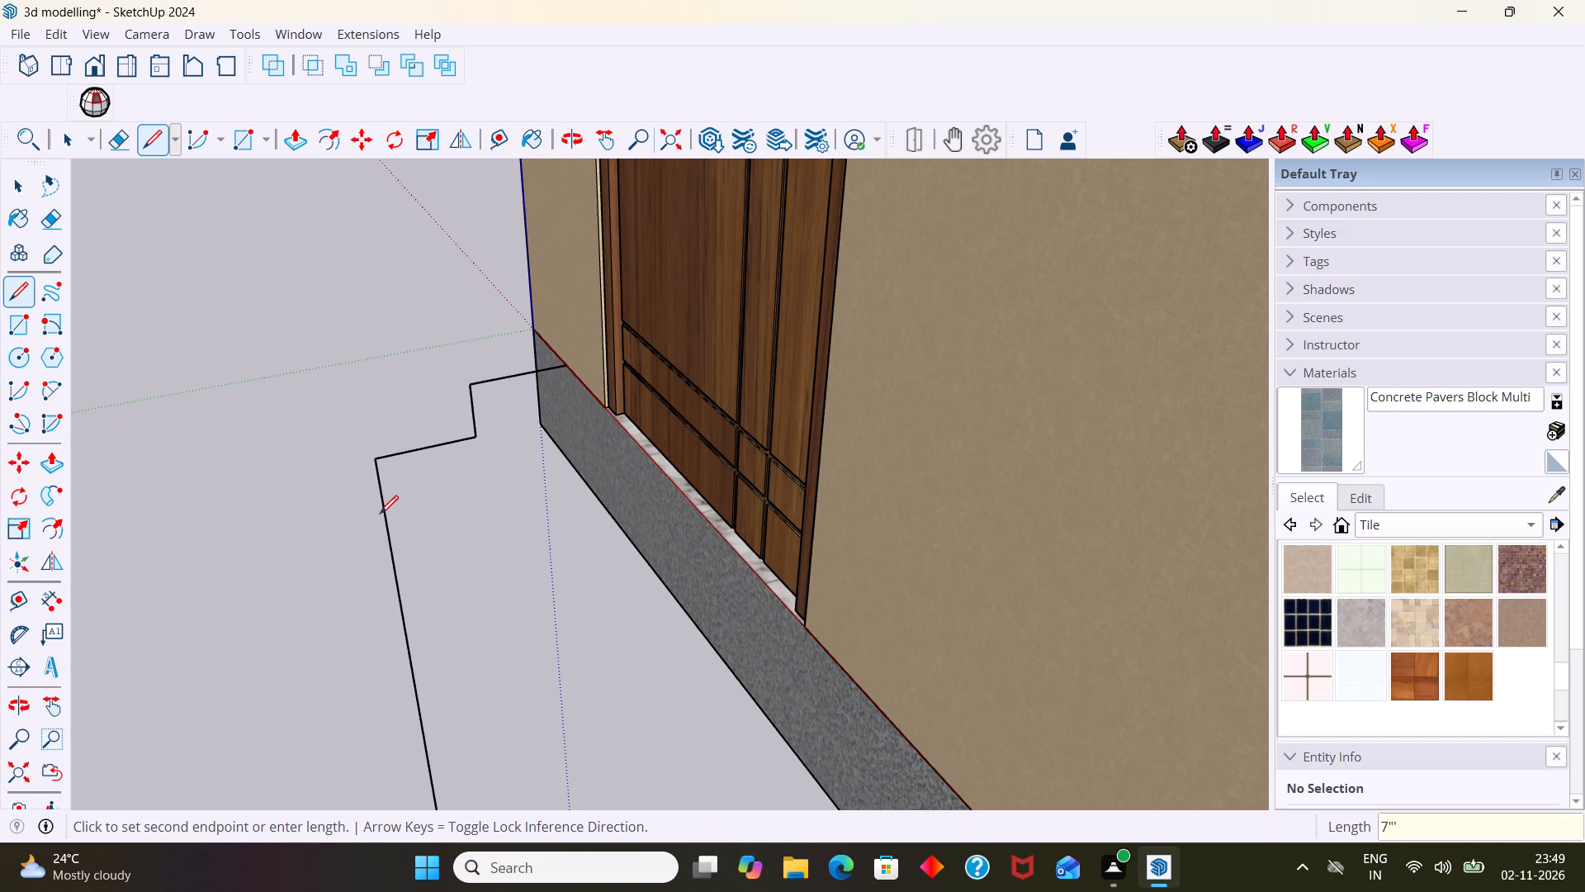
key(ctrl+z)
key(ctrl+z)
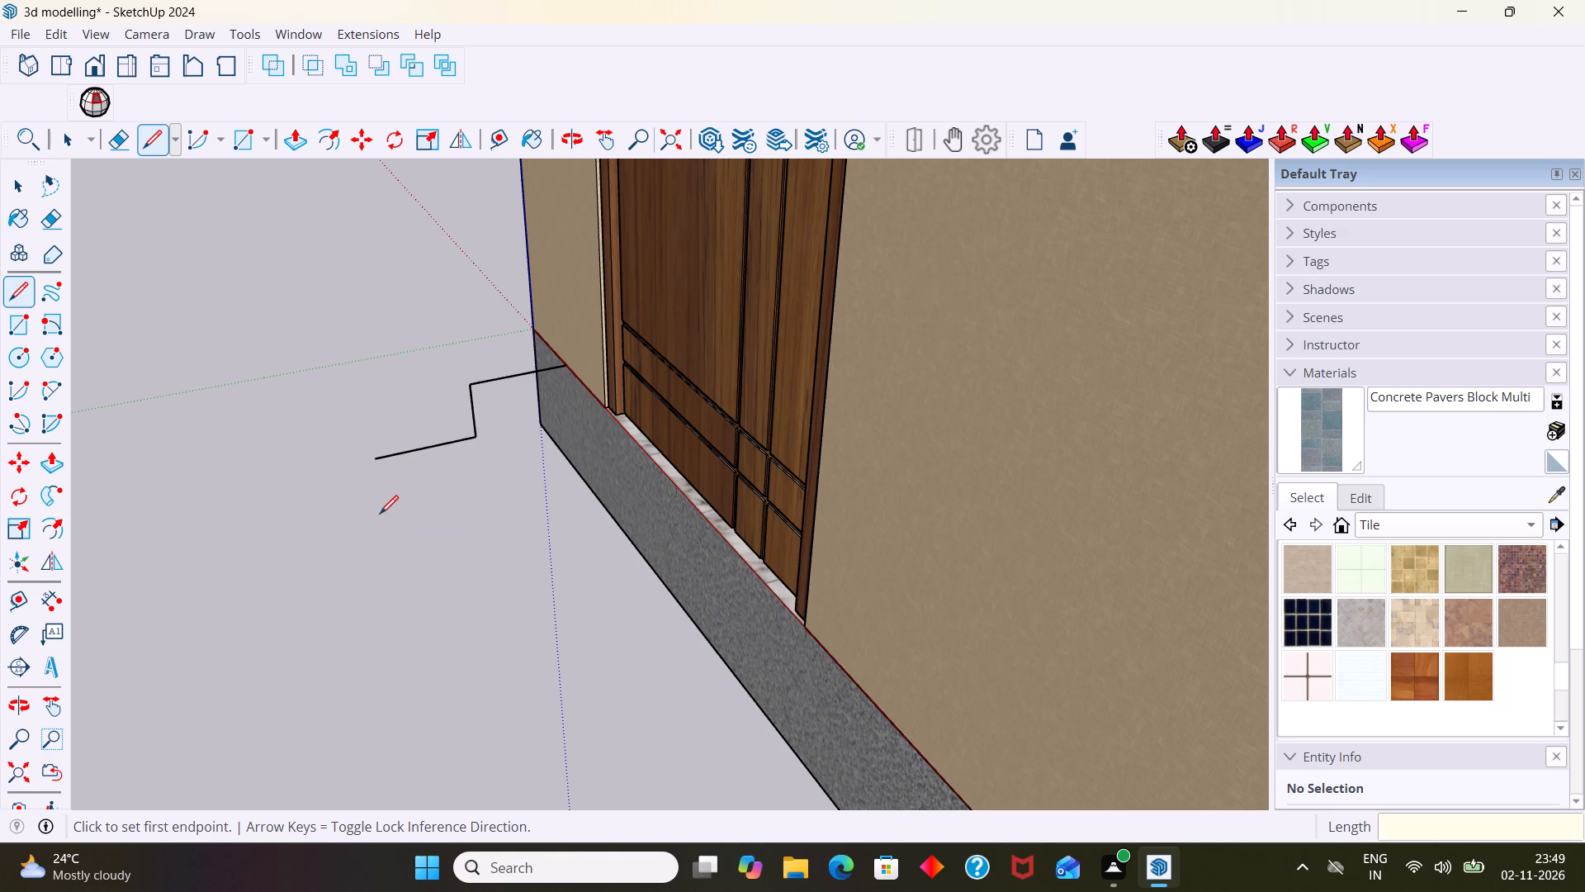
Draw the lower riser 7" straight down from the outer end of the second tread.
click(378, 458)
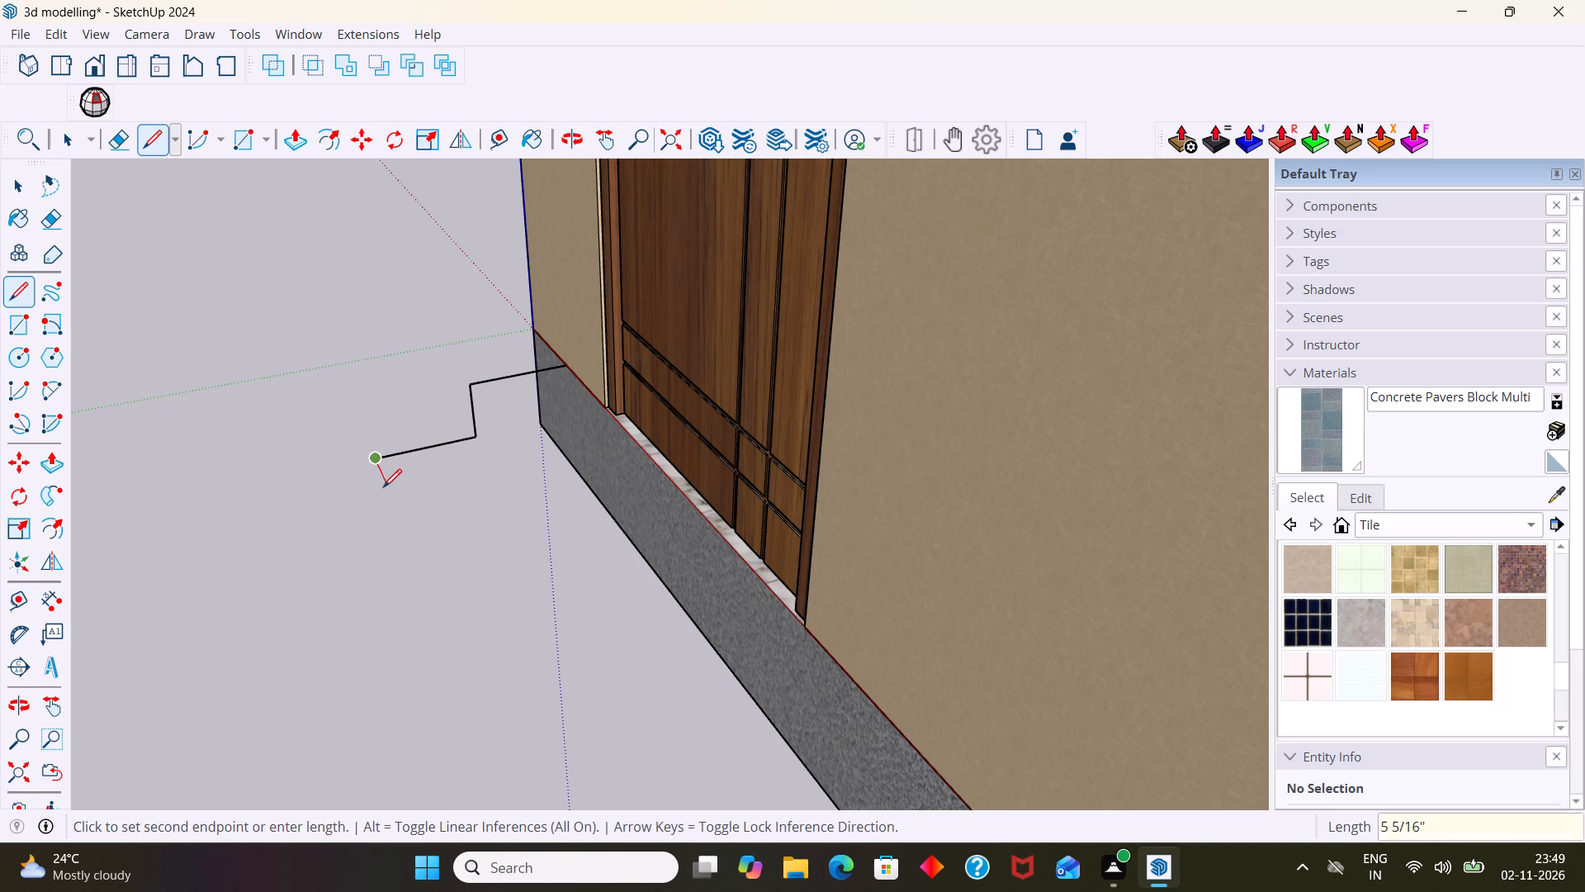
text(7")
key(Return)
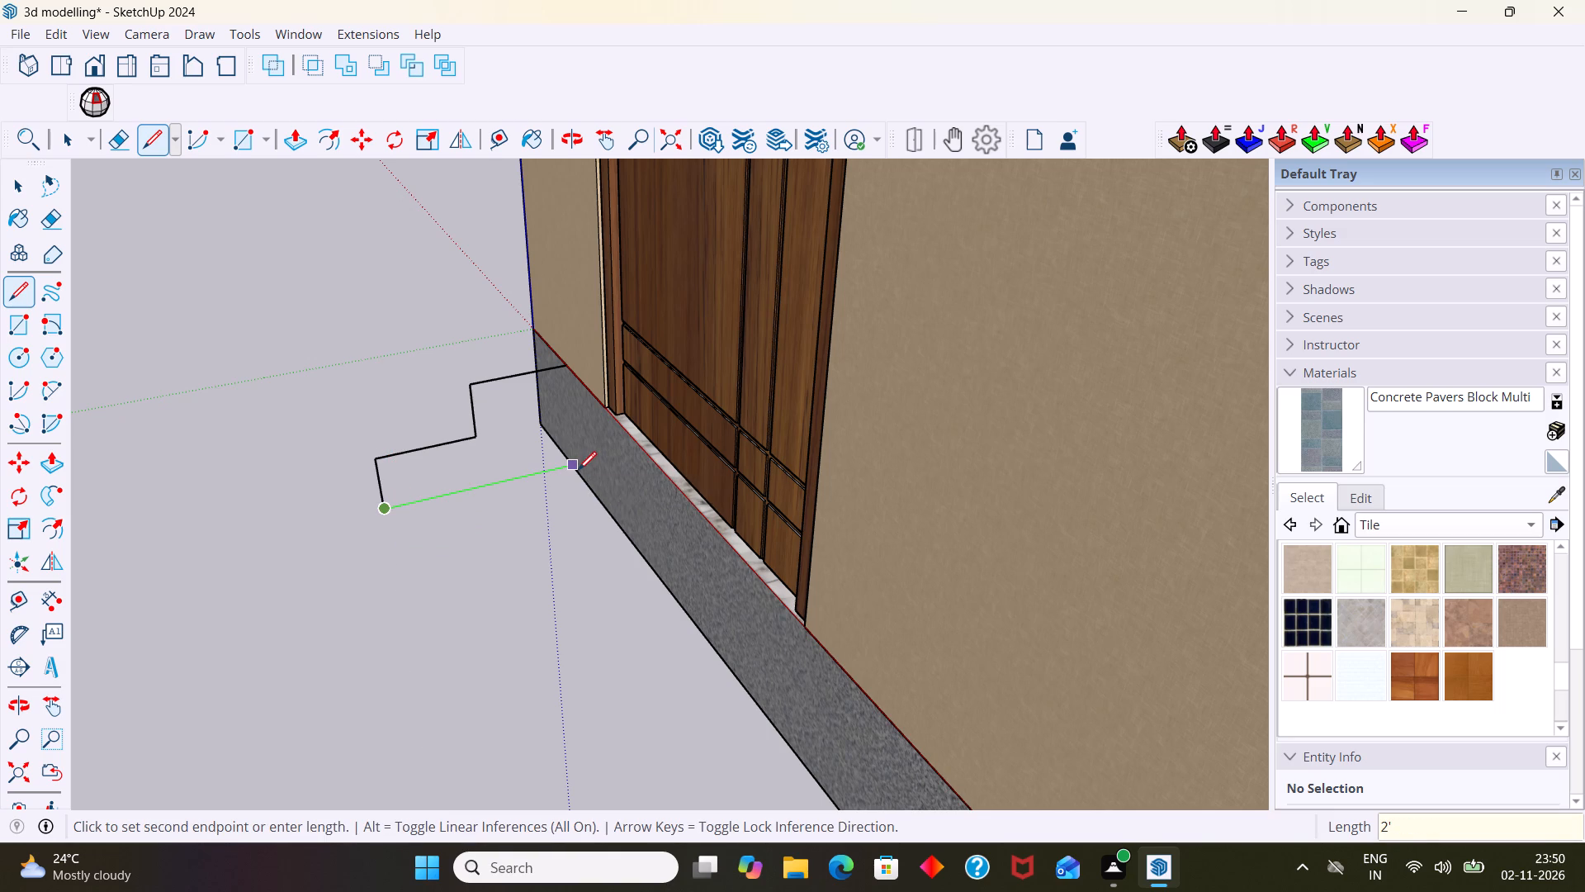
Close the step profile with a 2' line back to the slab's bottom edge and a 1' 2" vertical line up to its top edge.
click(577, 470)
key(space)
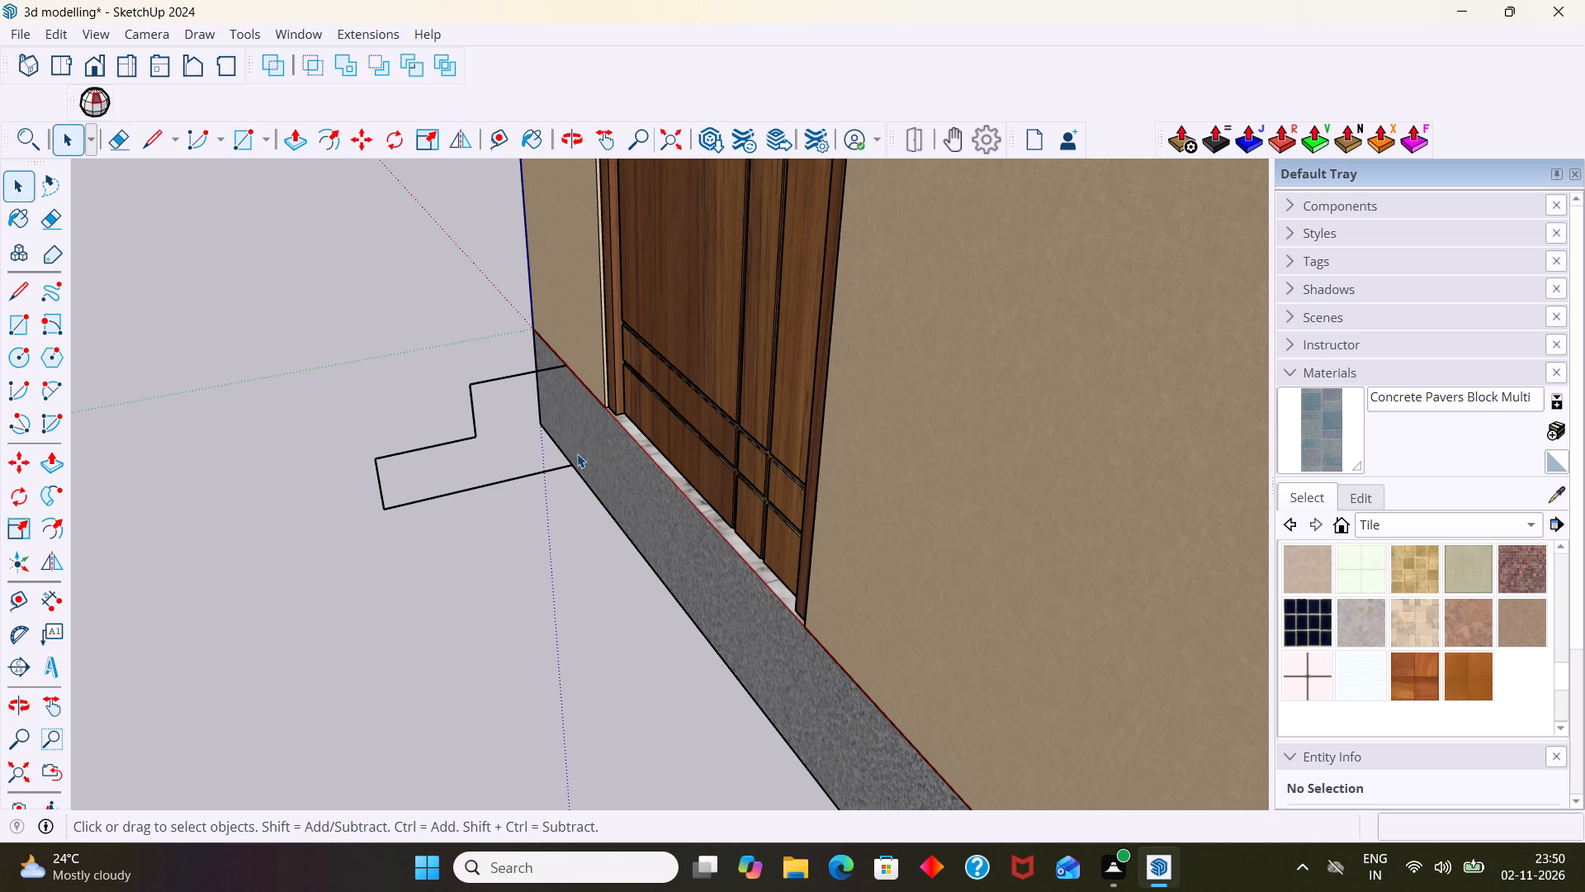
key(l)
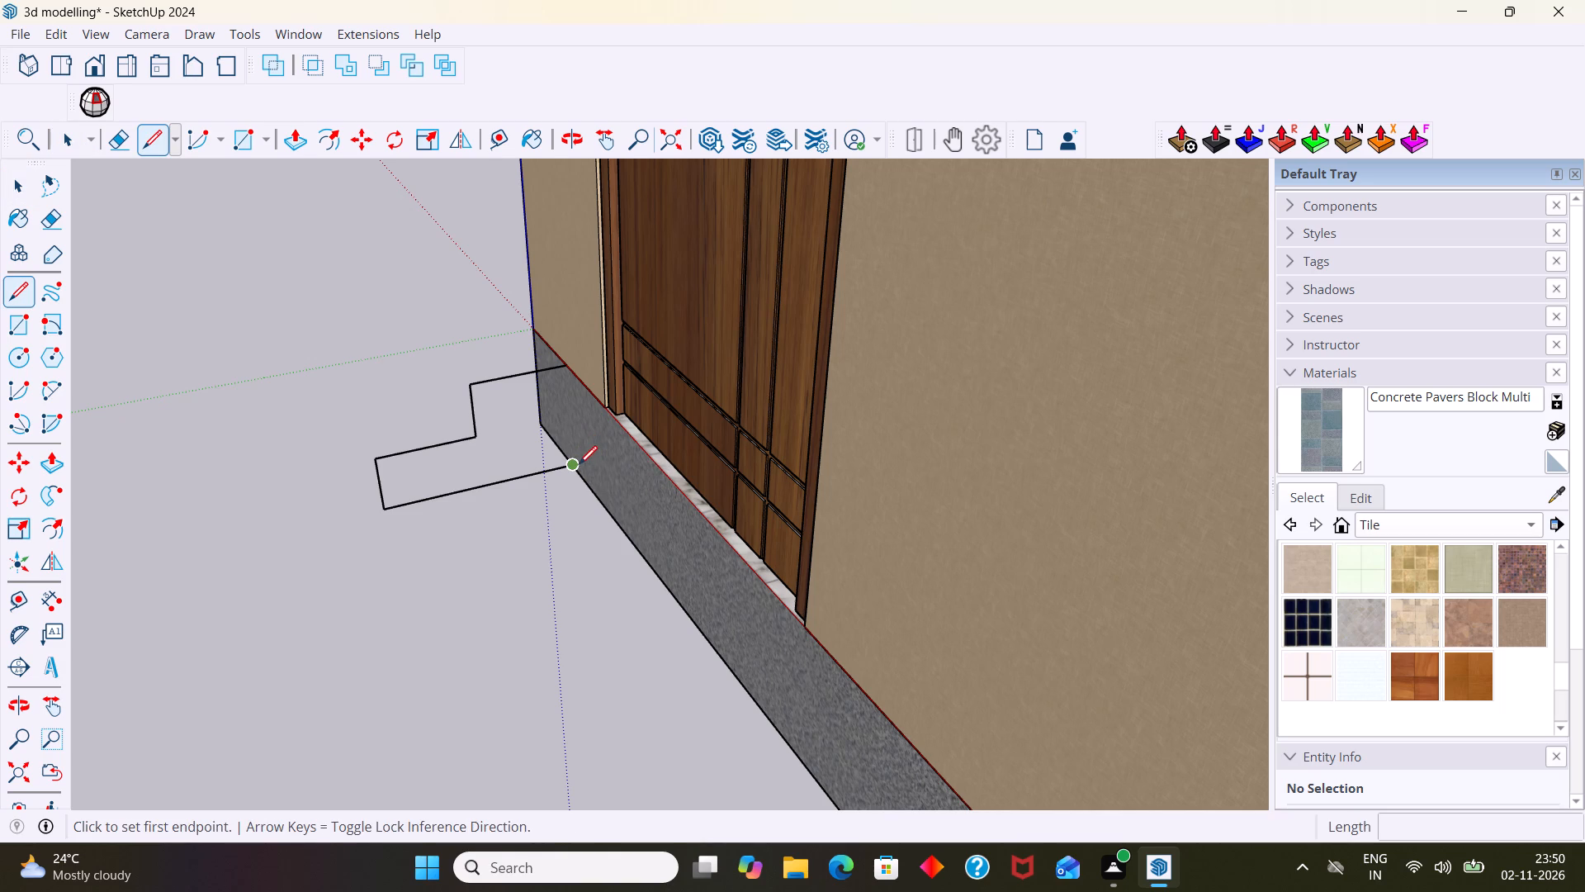
click(579, 464)
click(575, 363)
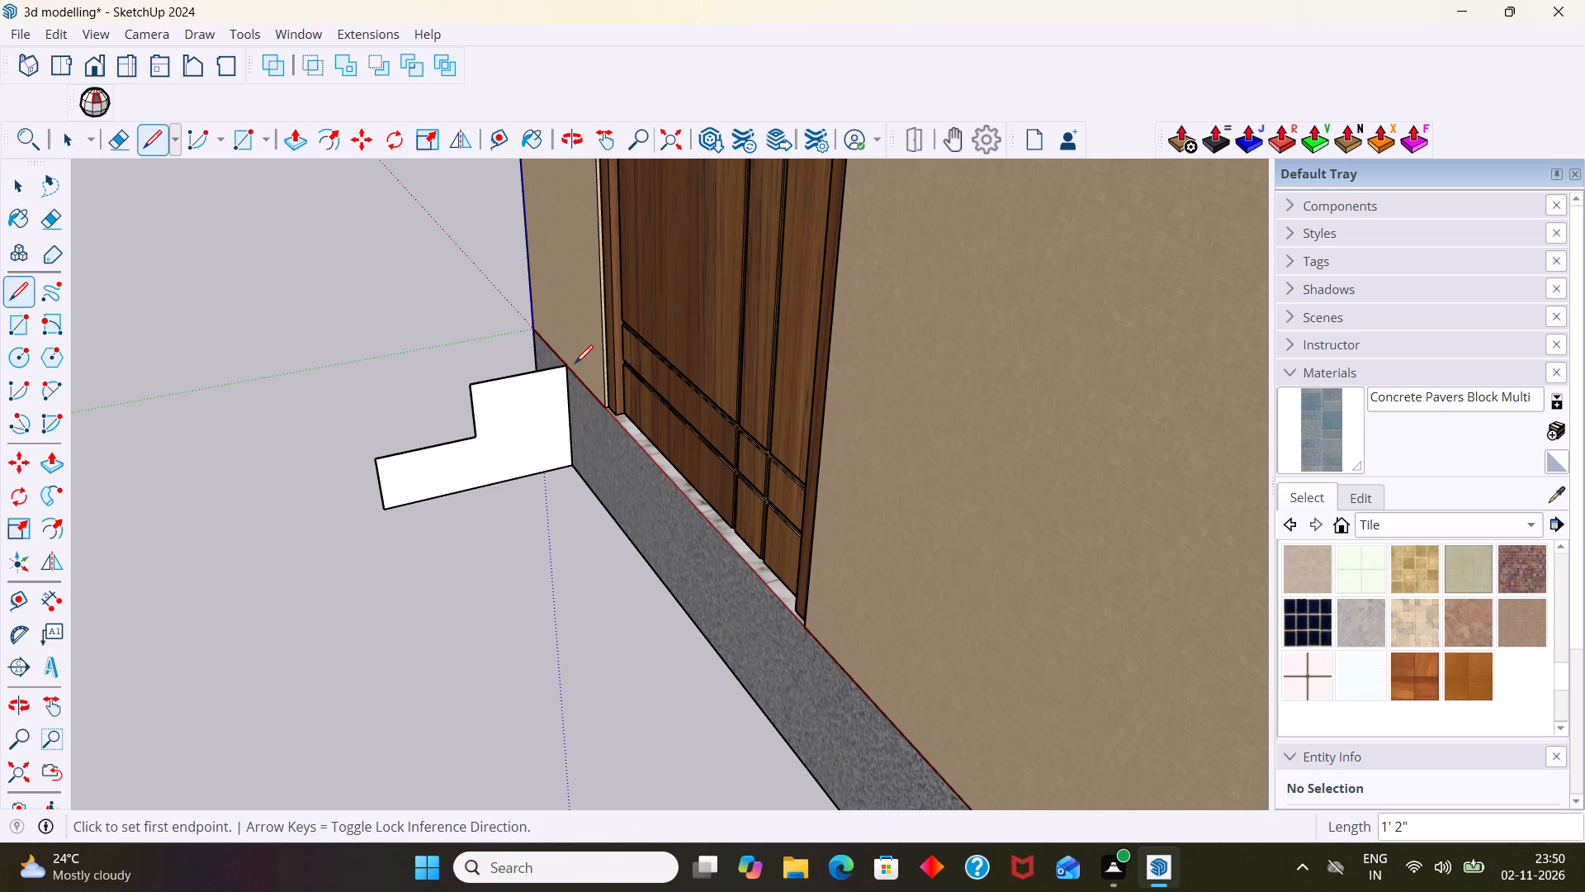
key(space)
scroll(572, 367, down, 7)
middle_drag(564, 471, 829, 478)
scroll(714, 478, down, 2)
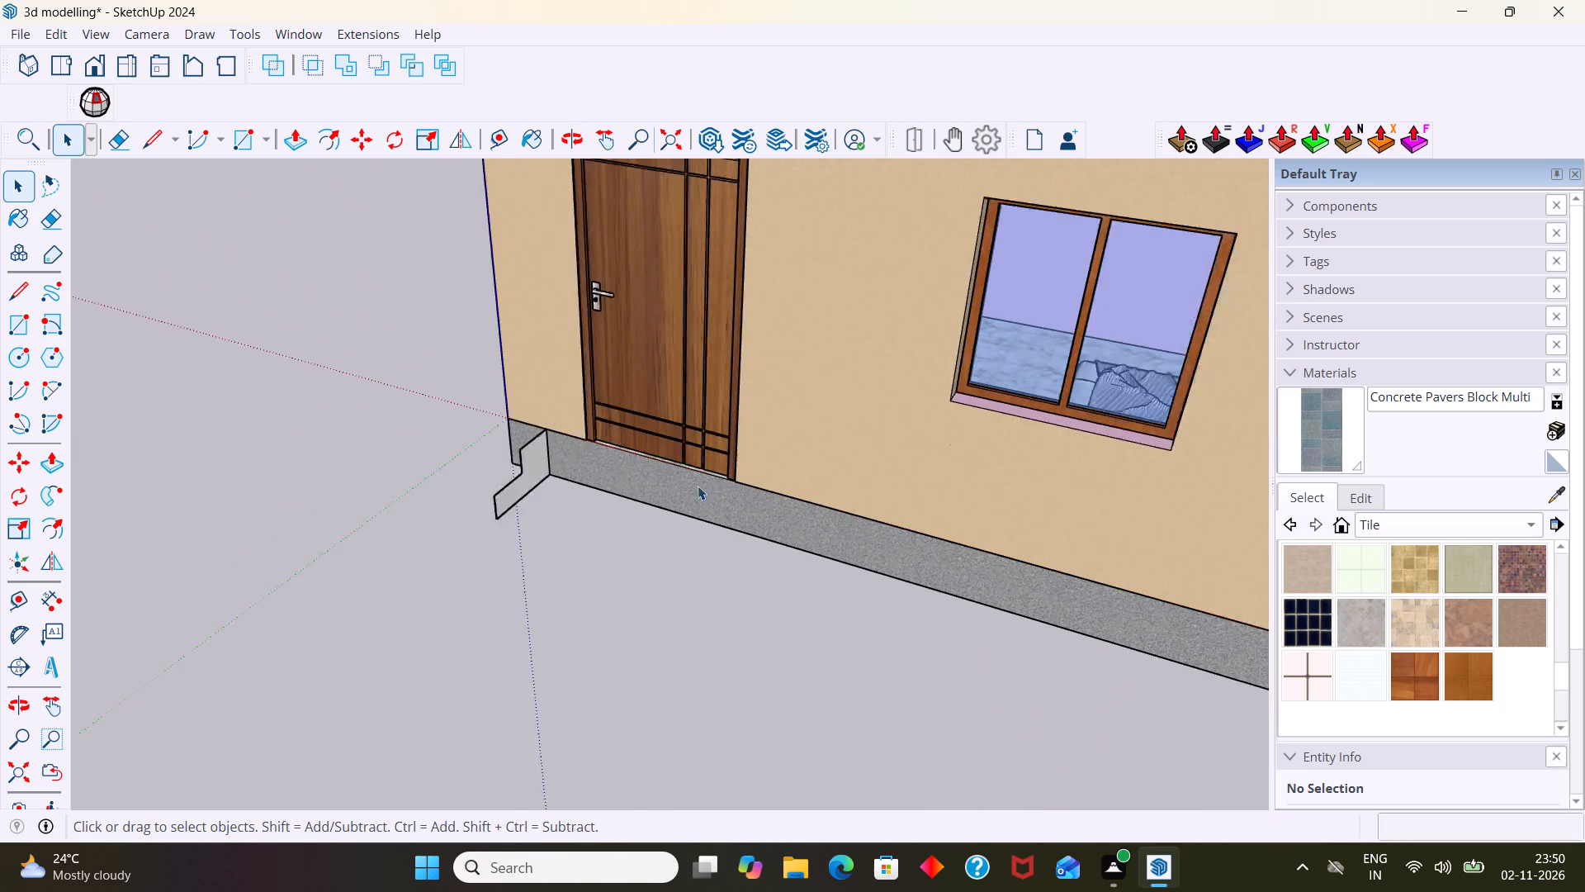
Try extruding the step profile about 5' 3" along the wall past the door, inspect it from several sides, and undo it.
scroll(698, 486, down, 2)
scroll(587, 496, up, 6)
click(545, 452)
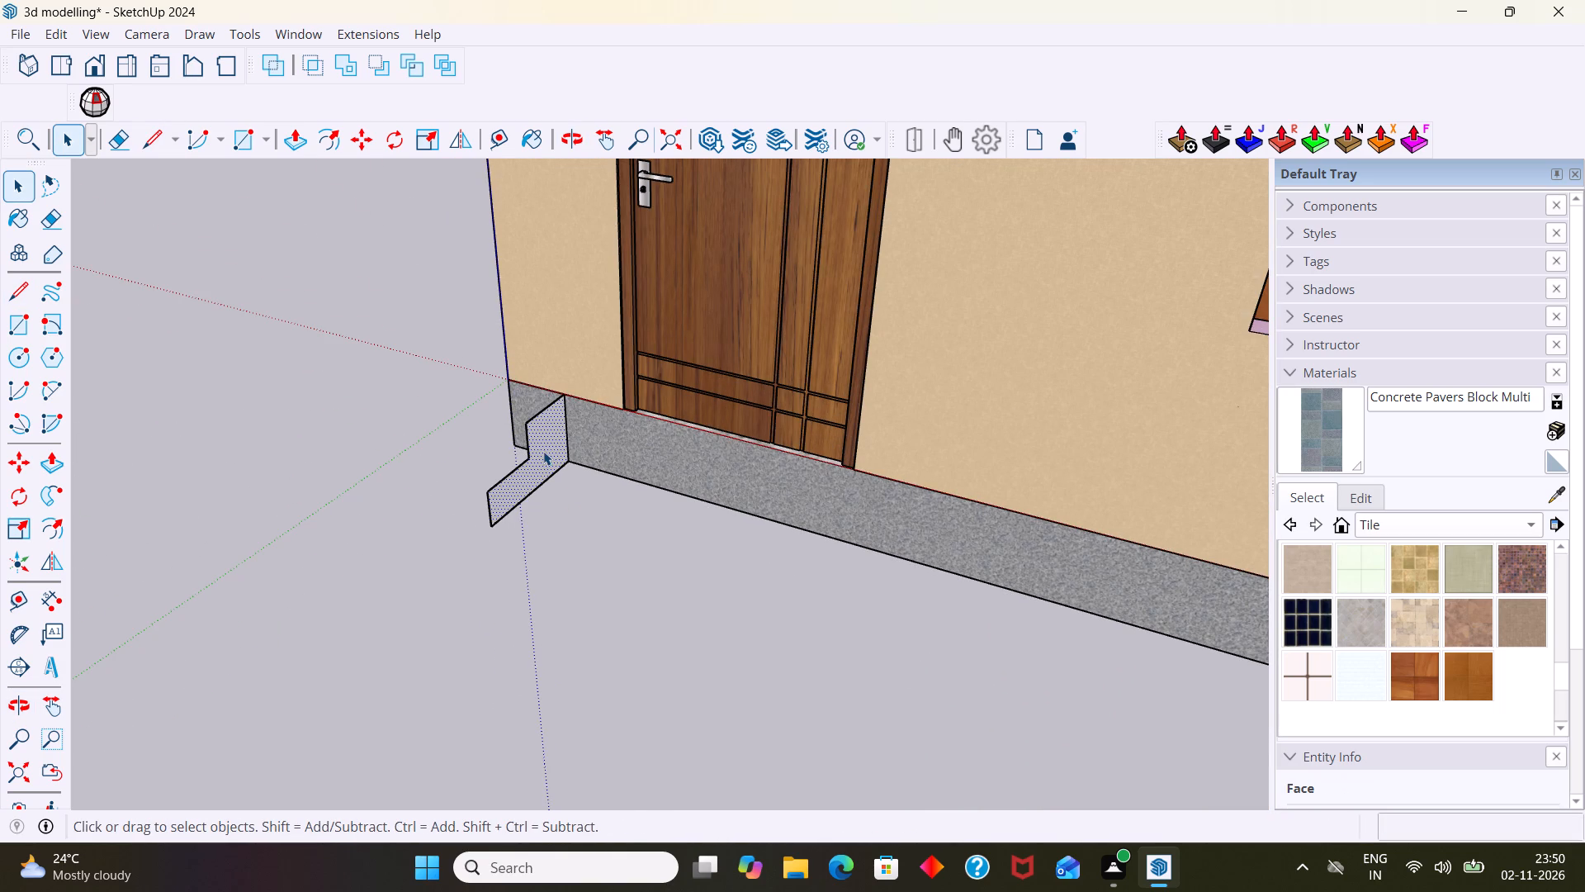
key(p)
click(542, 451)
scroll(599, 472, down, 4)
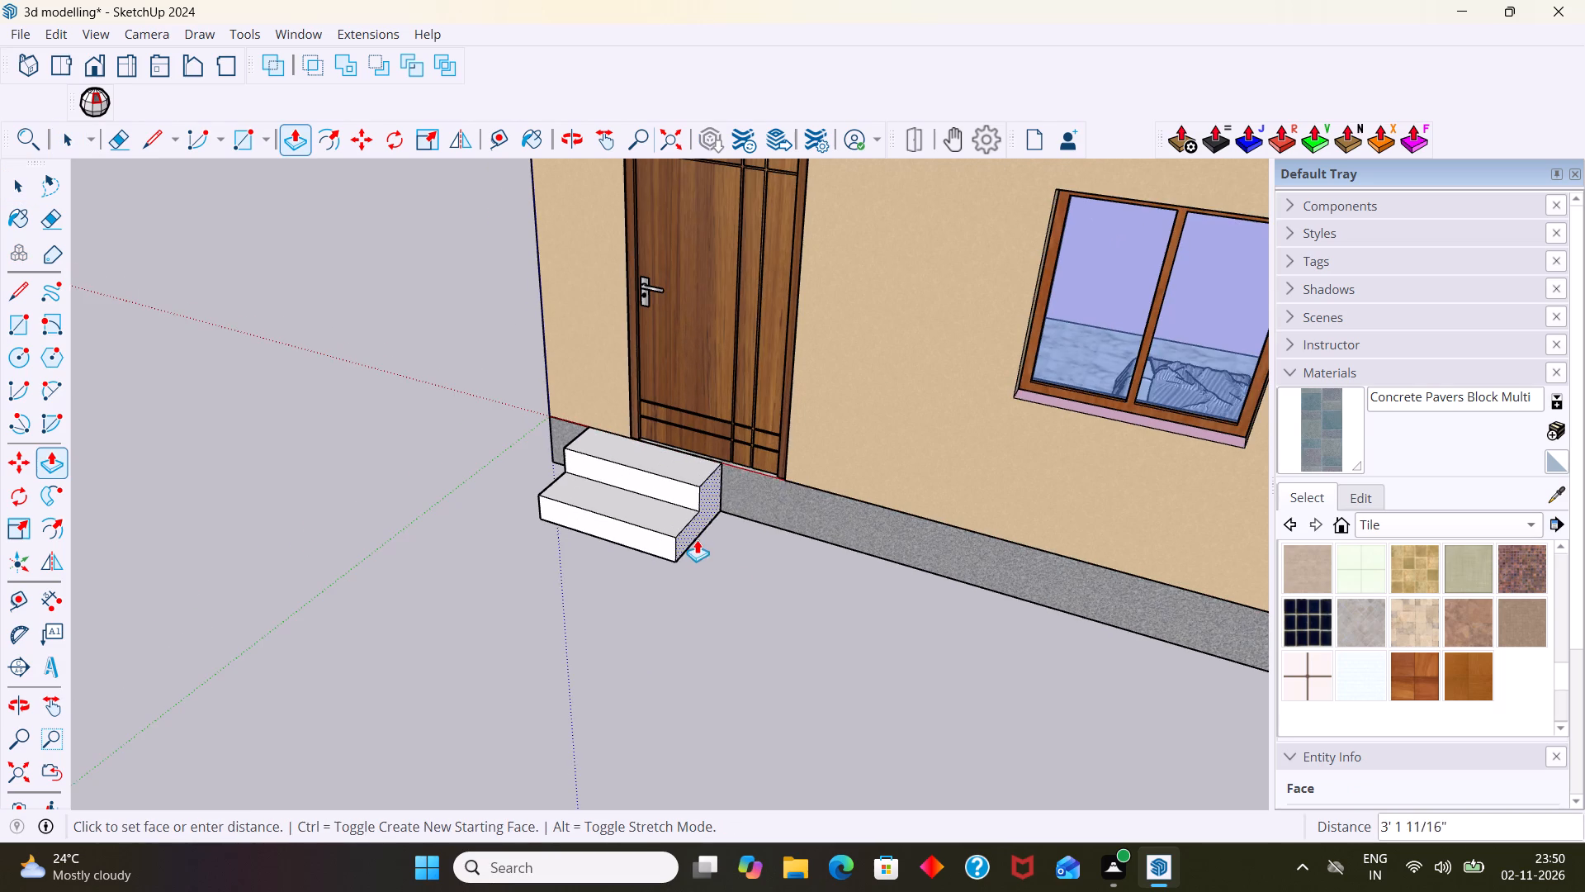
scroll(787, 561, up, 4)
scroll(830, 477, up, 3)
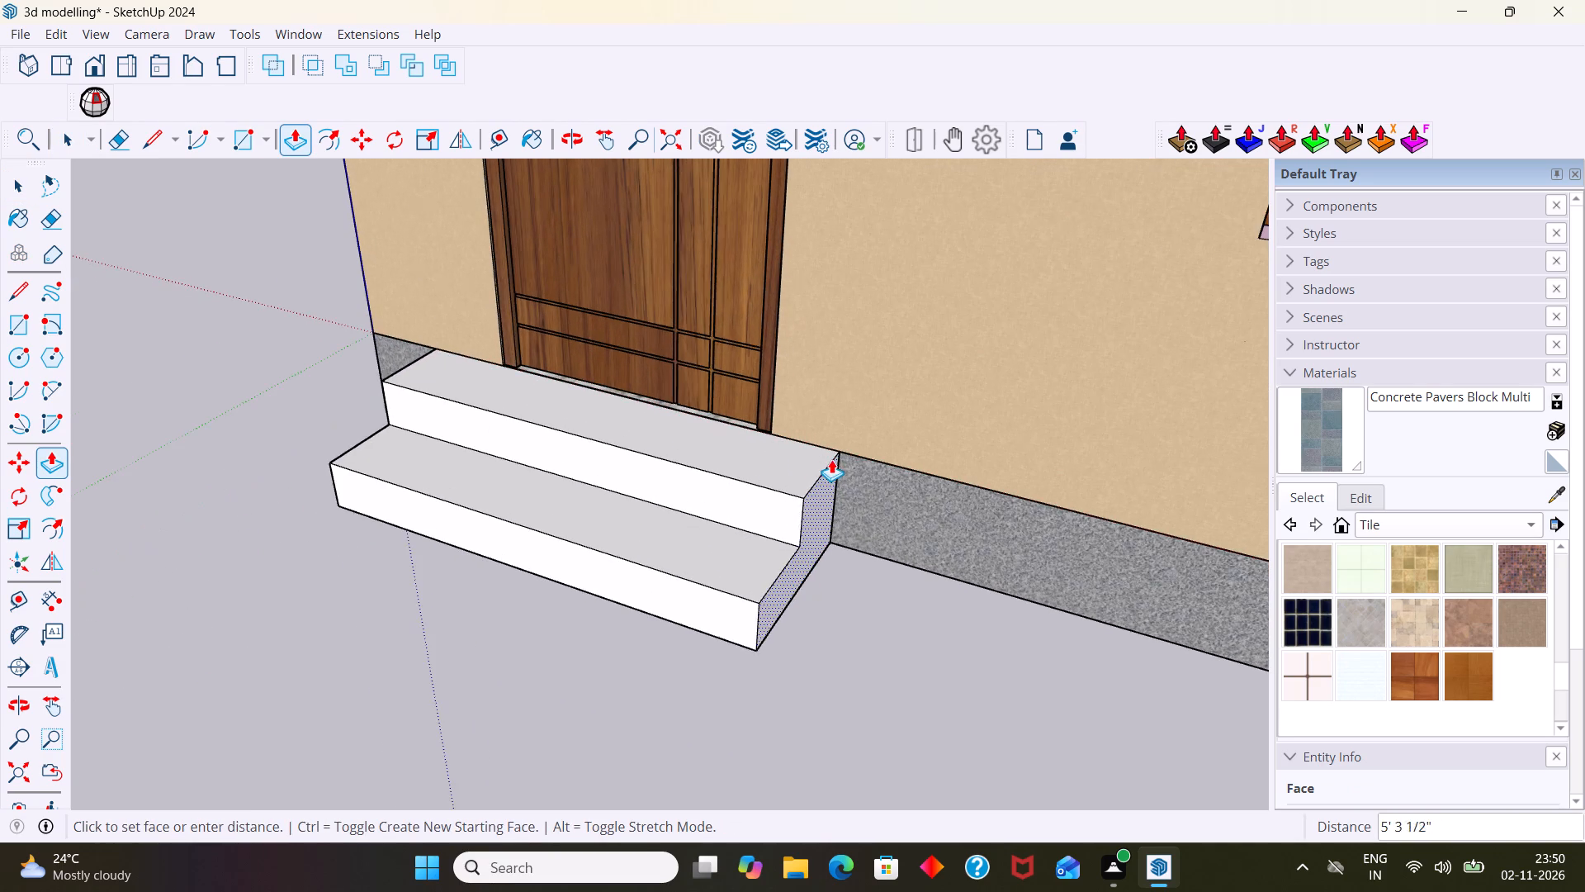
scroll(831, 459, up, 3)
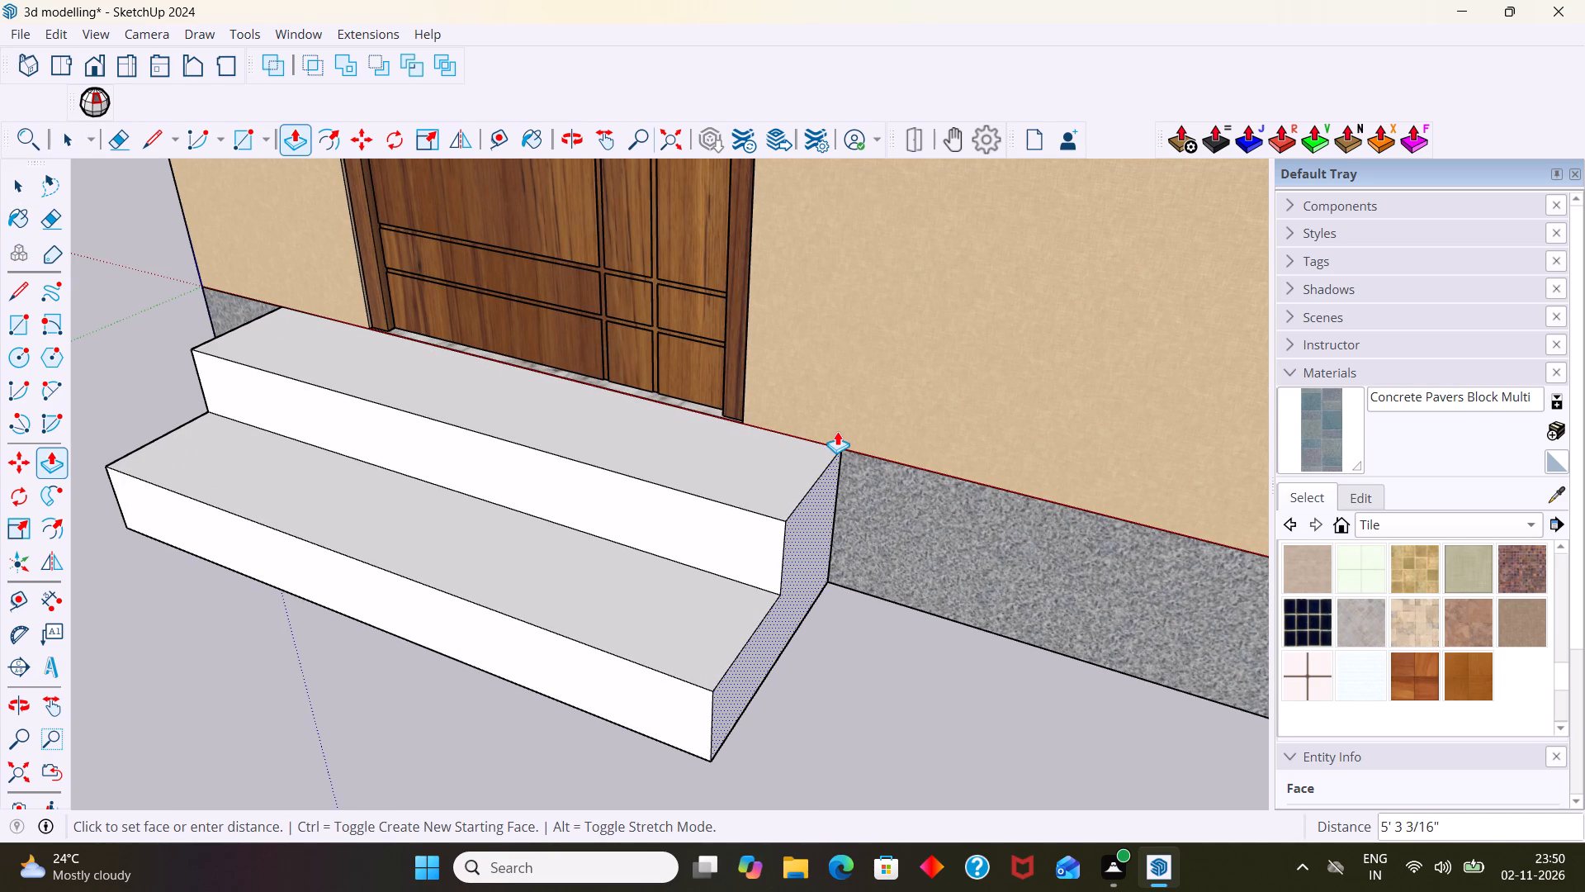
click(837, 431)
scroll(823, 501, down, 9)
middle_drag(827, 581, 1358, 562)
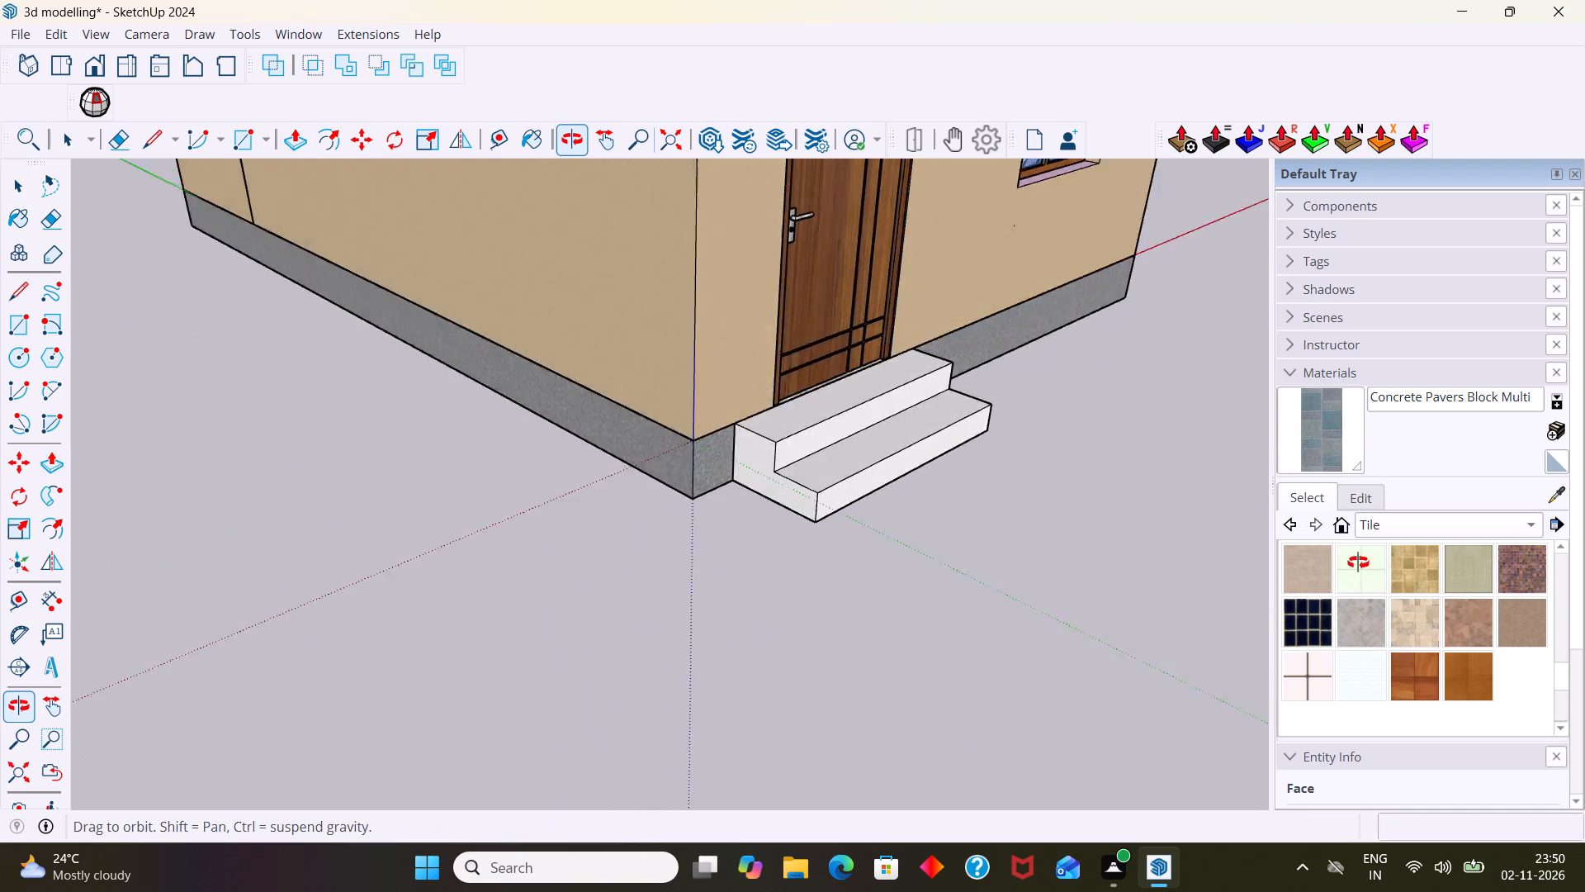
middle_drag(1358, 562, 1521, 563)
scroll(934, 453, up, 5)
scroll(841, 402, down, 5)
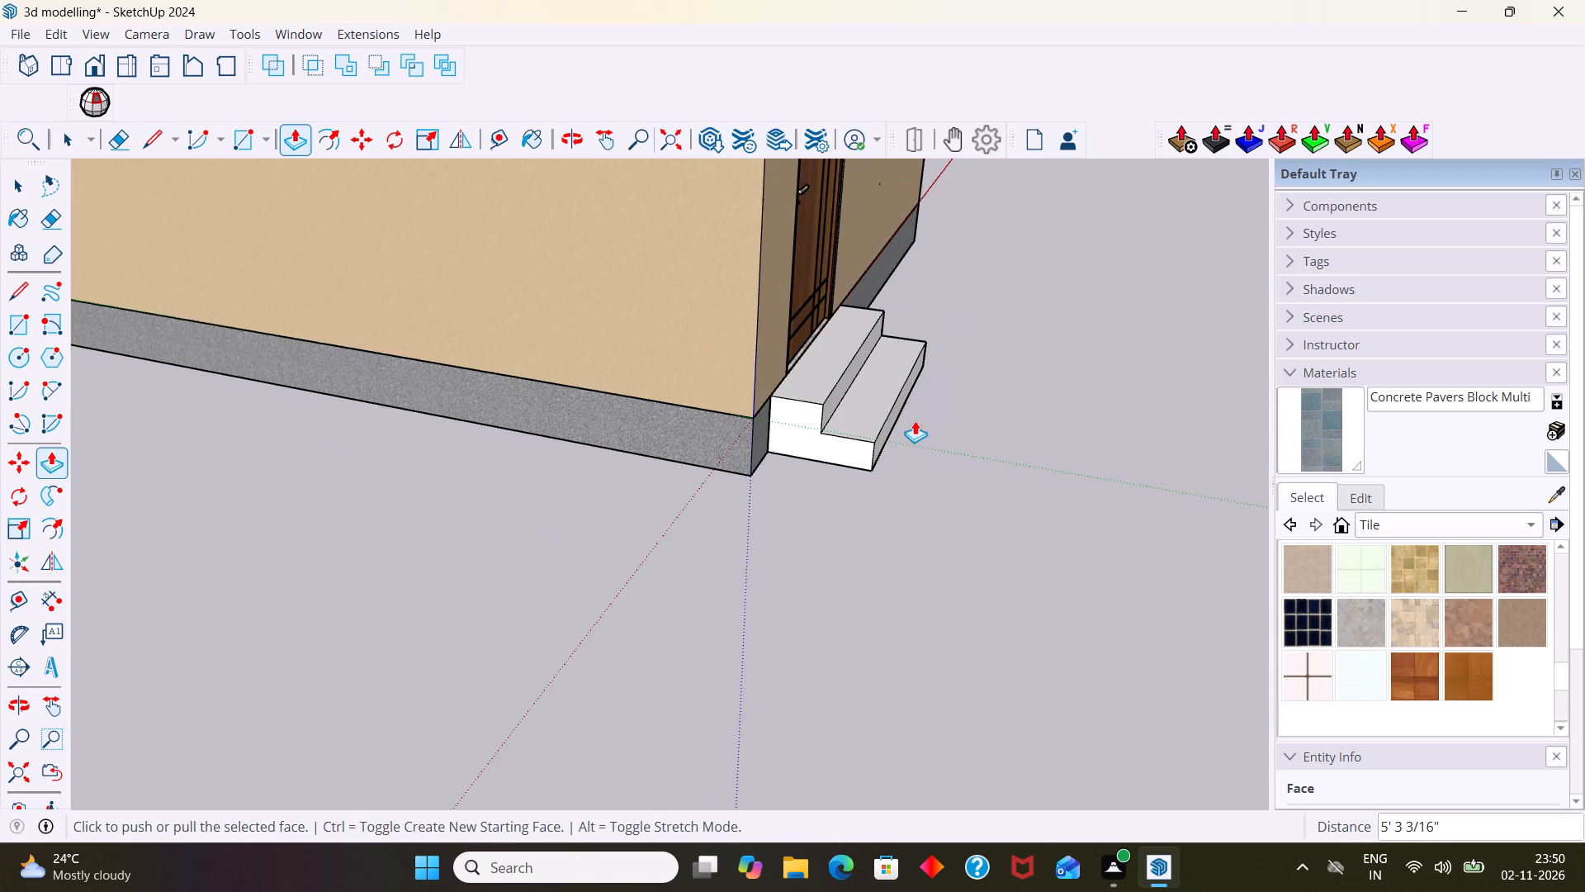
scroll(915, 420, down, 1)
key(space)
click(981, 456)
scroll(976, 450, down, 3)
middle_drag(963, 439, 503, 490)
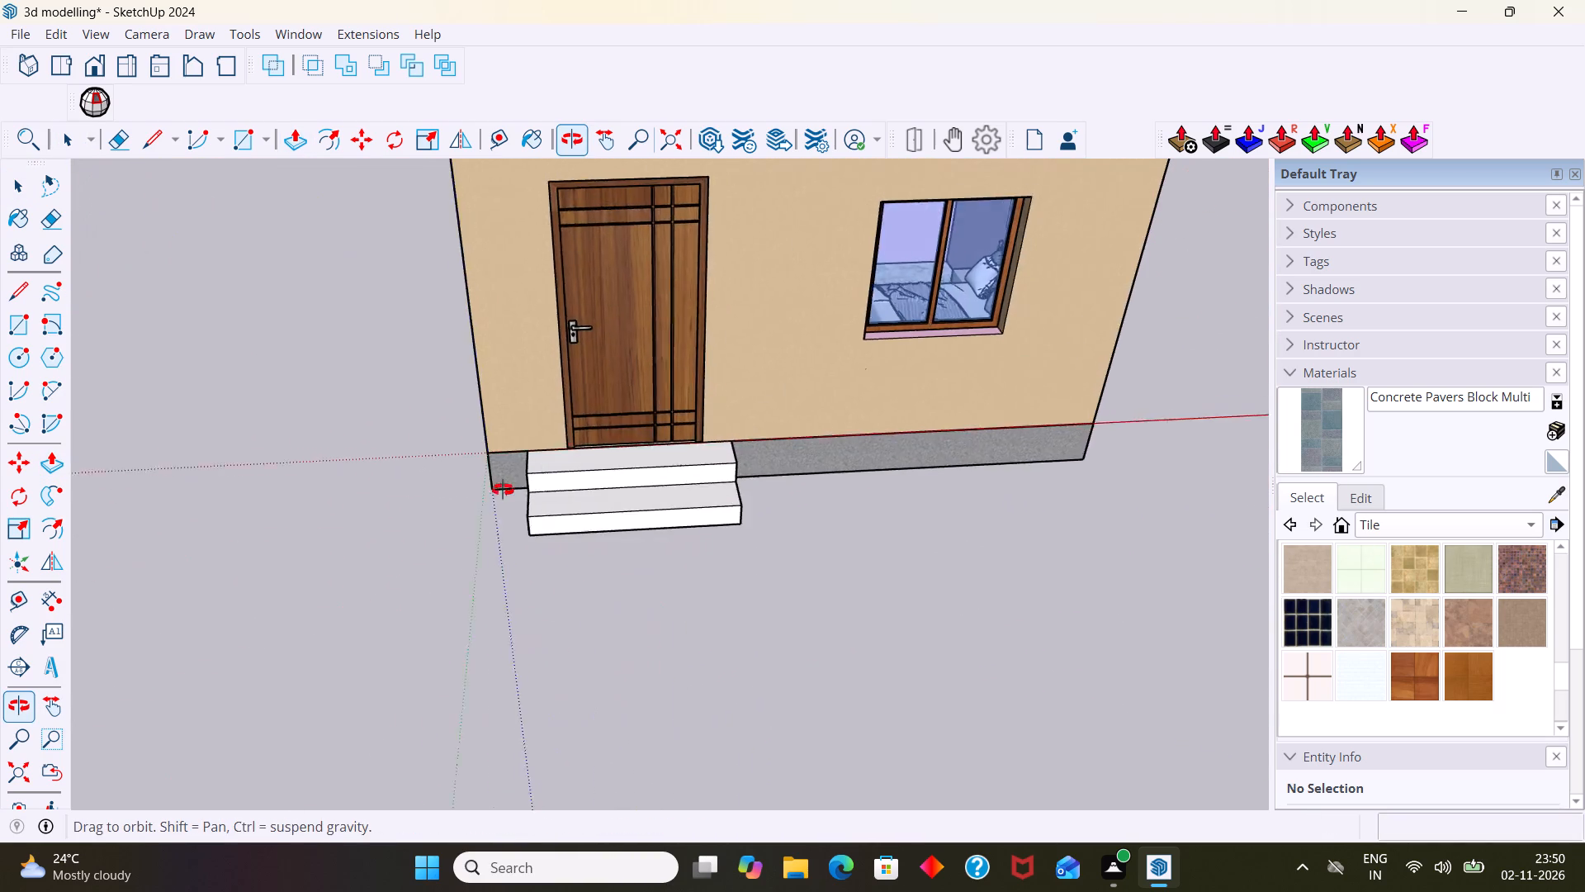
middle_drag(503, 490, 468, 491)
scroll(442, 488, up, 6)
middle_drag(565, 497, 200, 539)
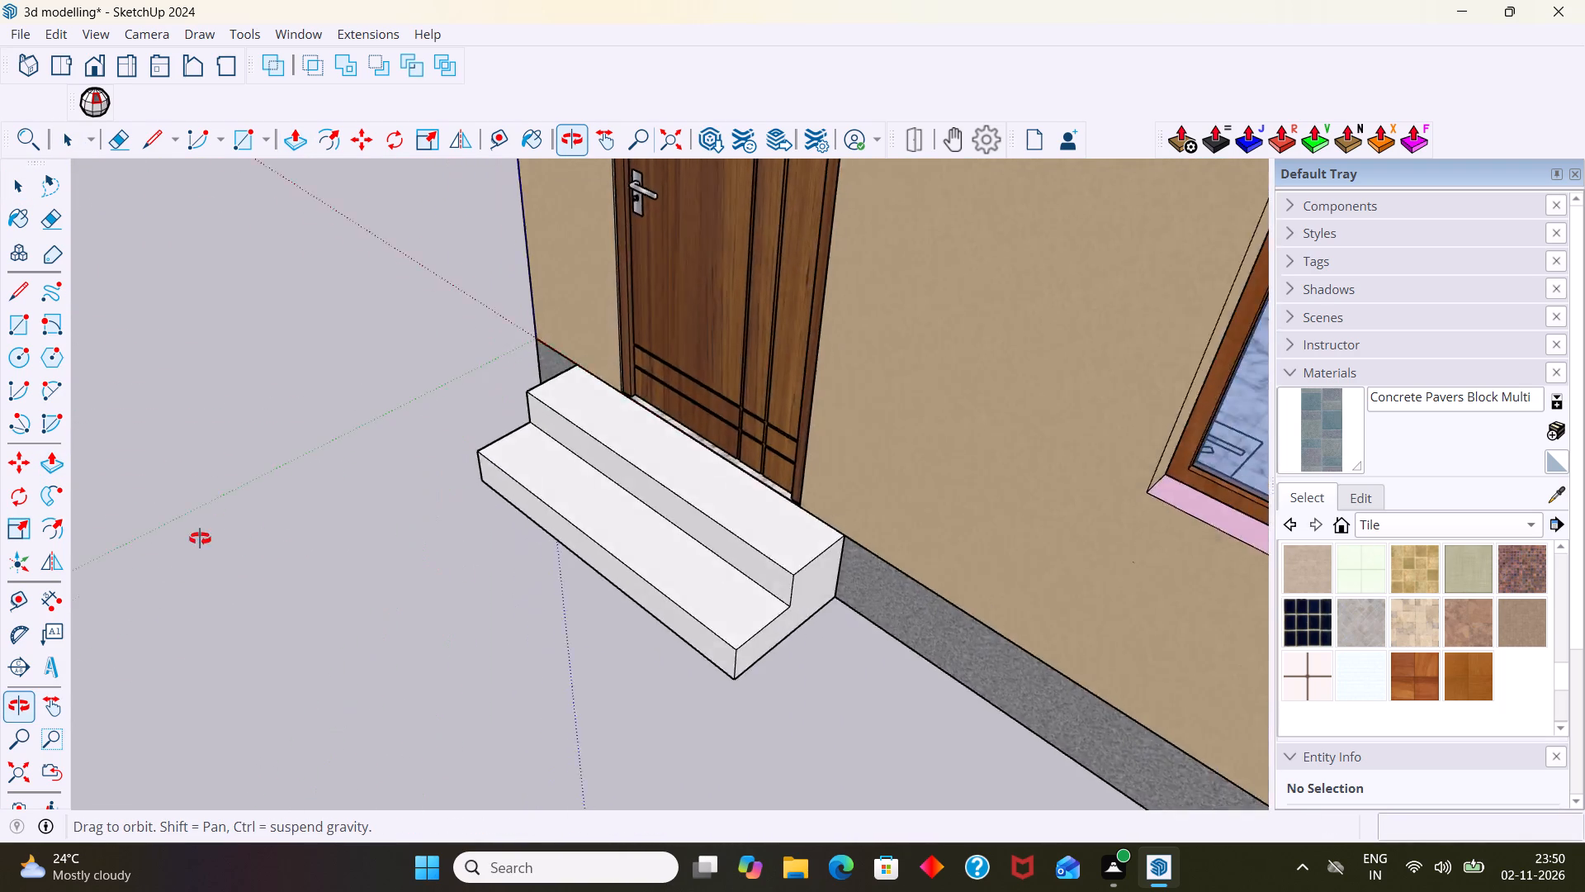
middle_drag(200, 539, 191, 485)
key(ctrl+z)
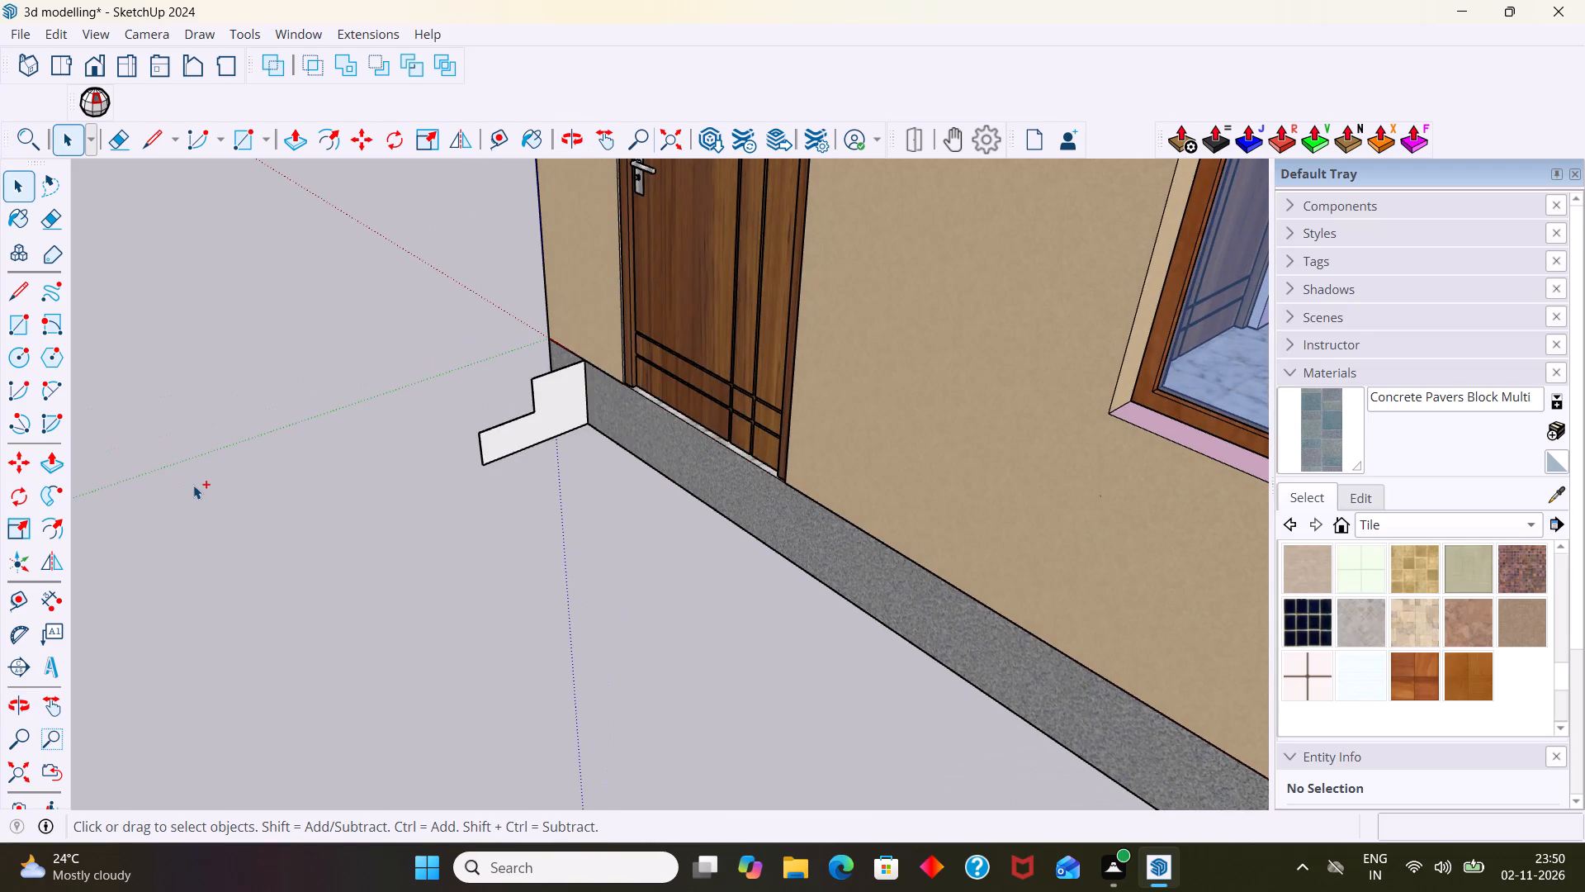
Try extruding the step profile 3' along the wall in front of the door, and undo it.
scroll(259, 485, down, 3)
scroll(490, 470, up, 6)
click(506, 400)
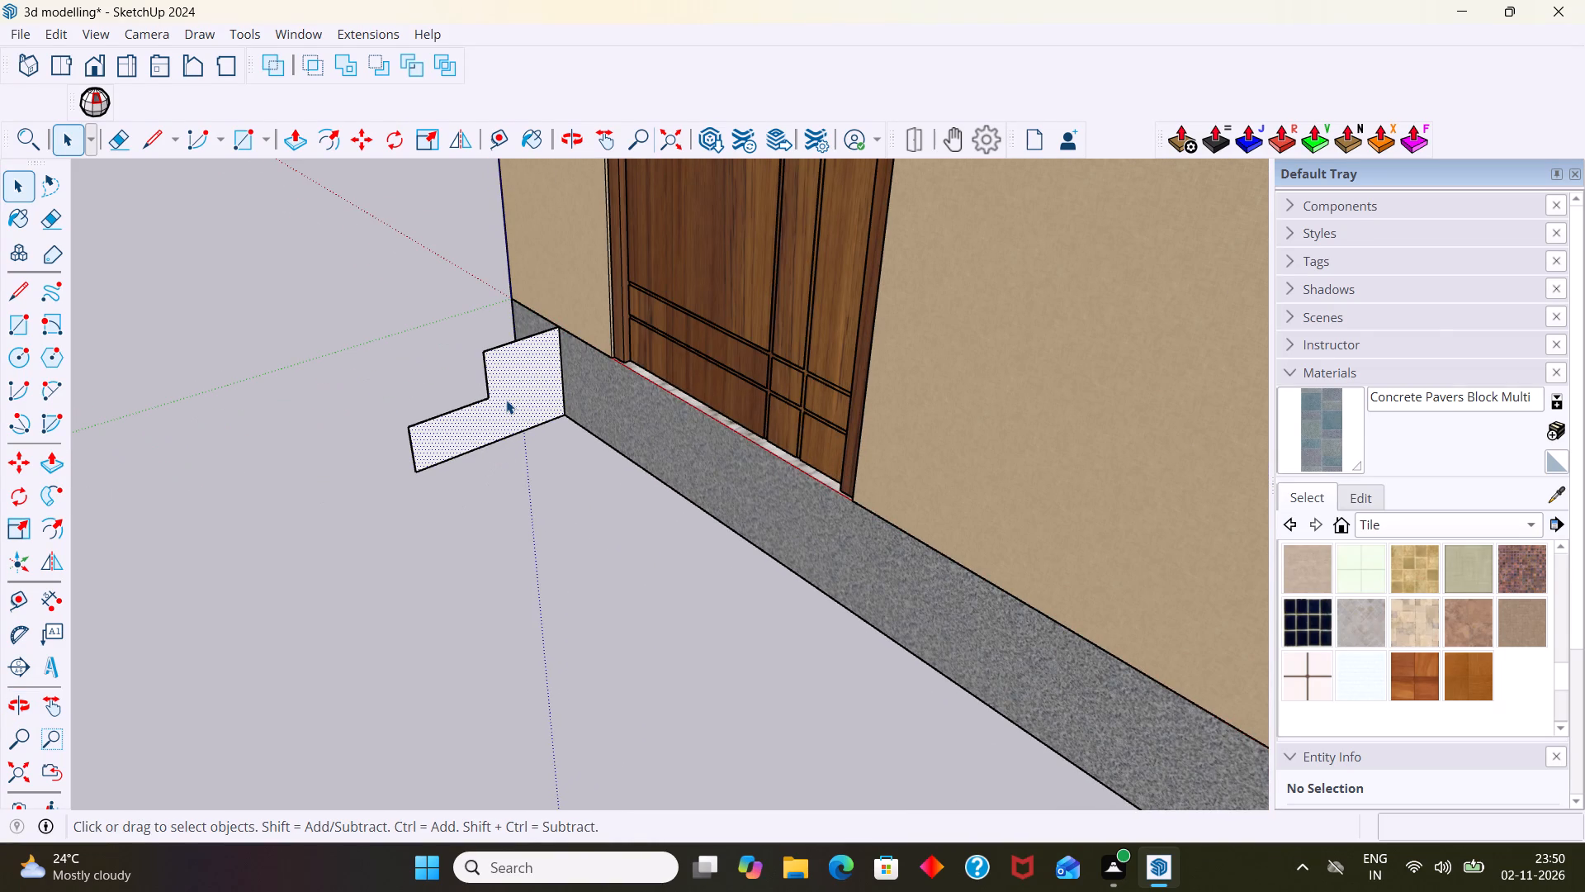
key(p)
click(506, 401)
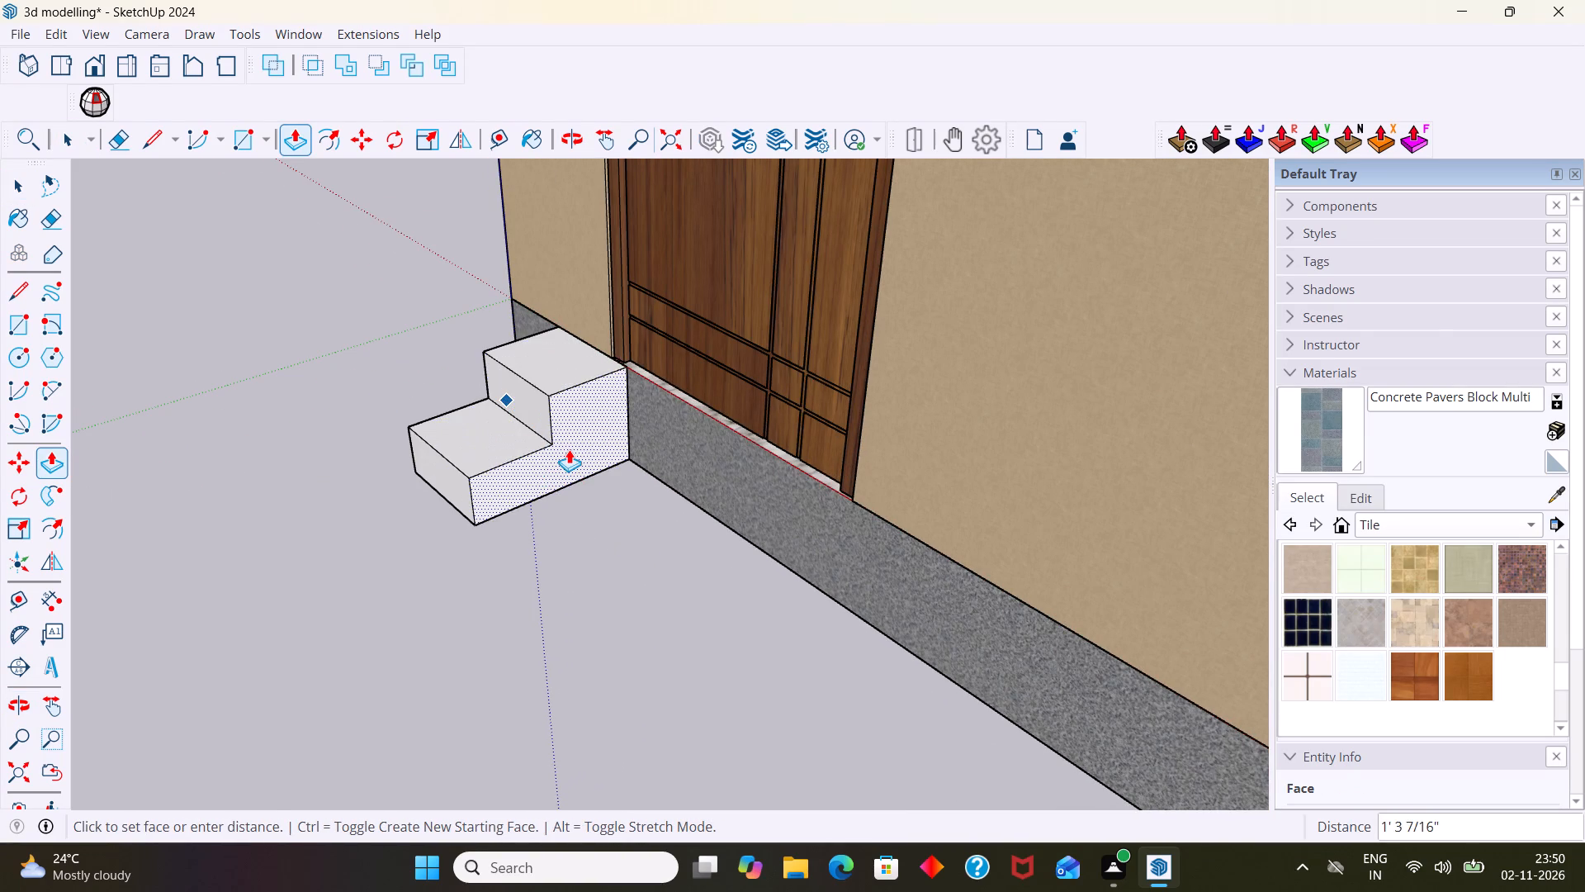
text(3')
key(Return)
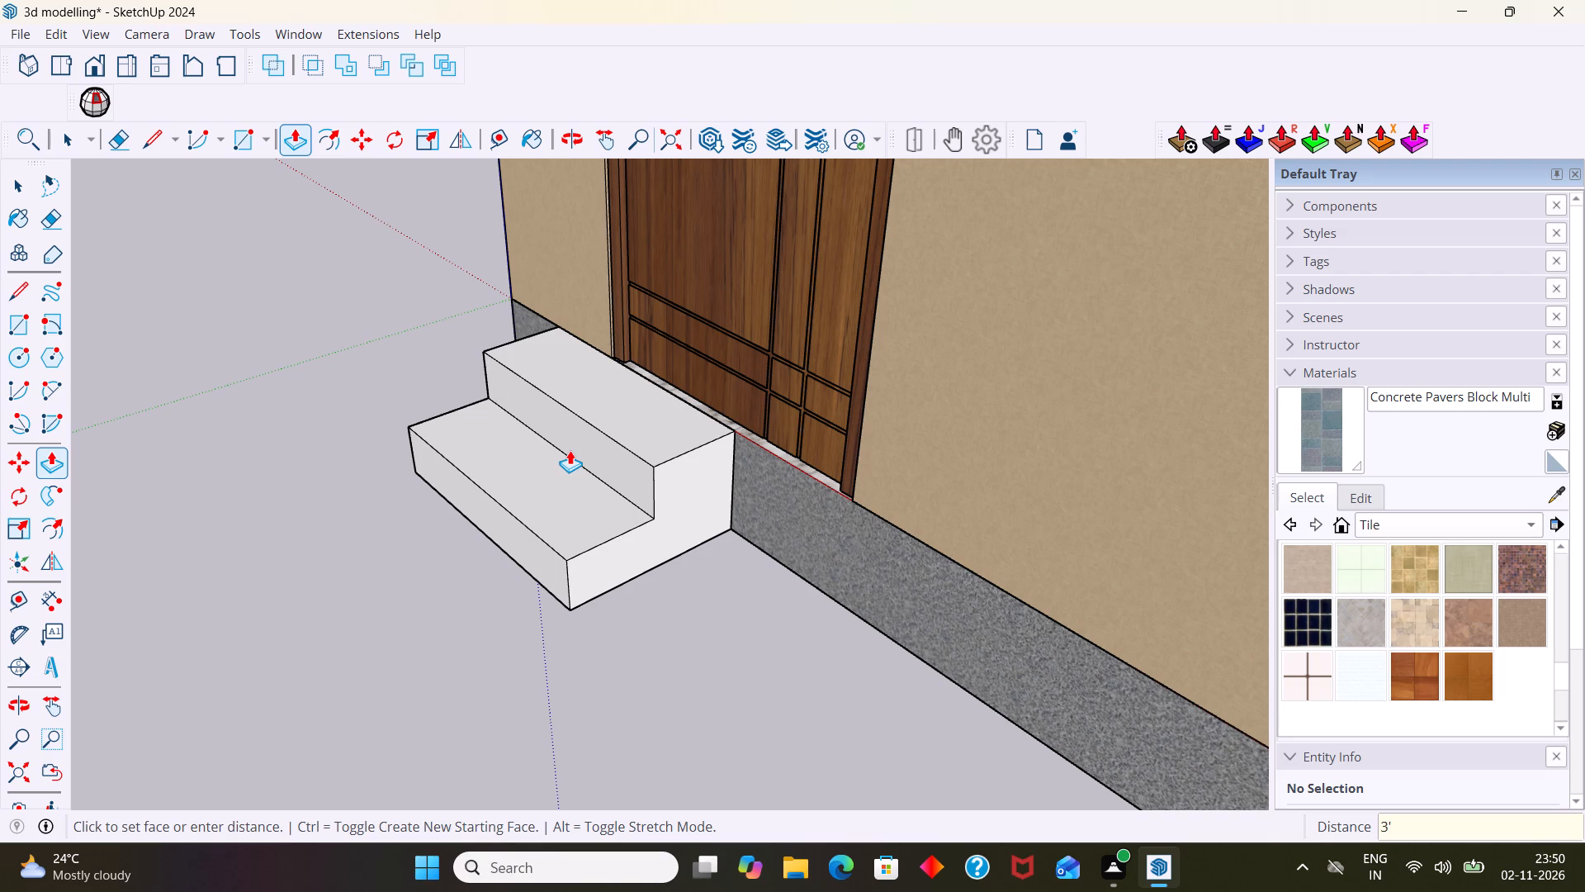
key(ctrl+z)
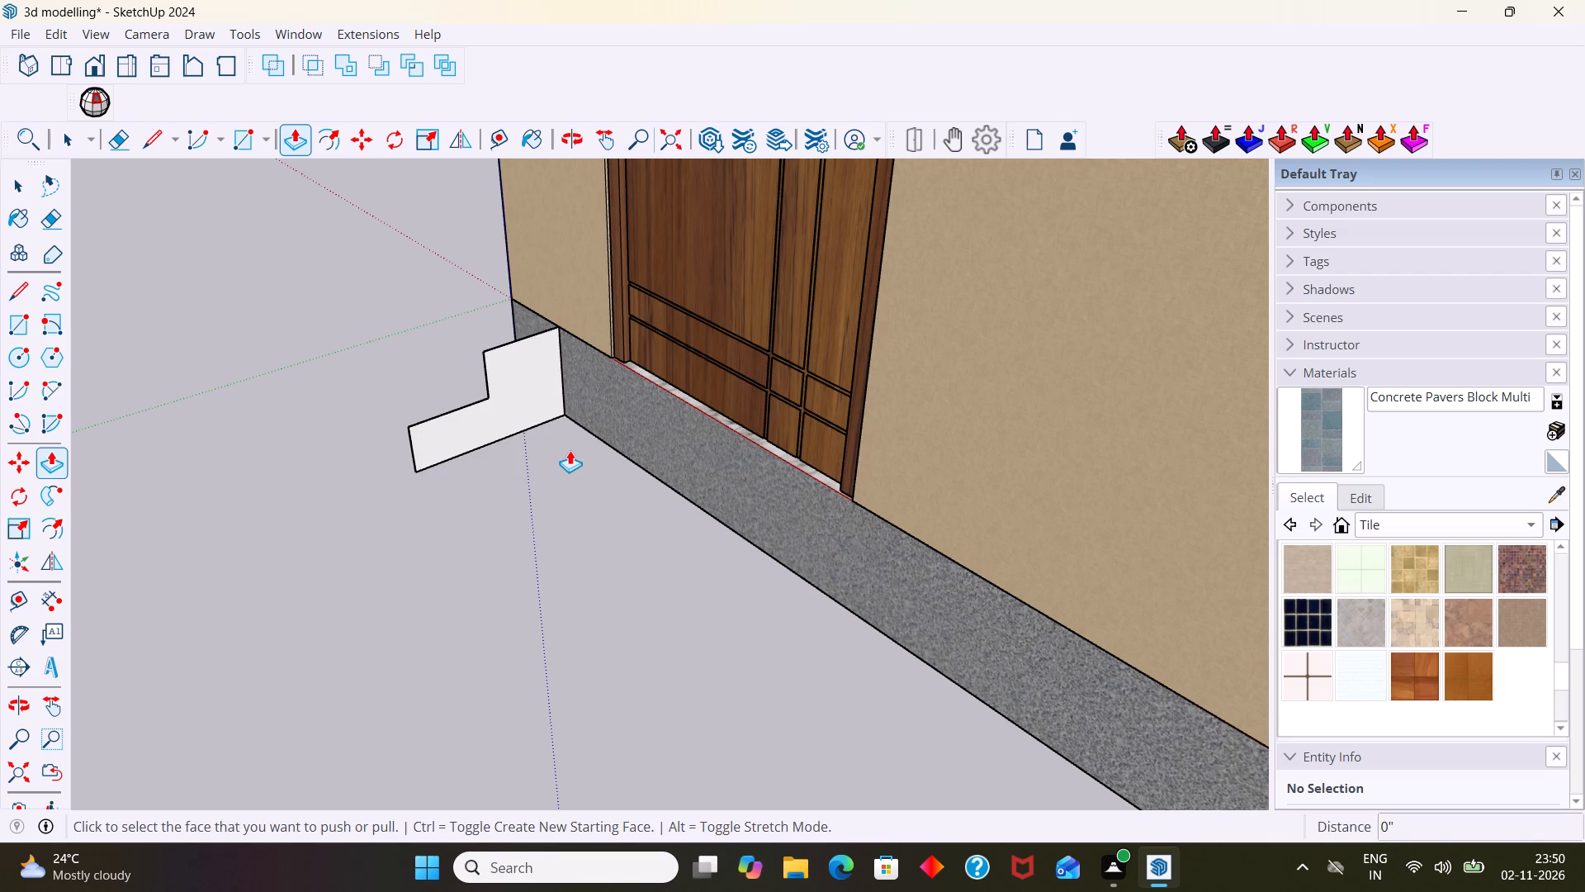
Extrude the step profile about 5' along the slab so the steps reach just past the far side of the door frame.
click(525, 375)
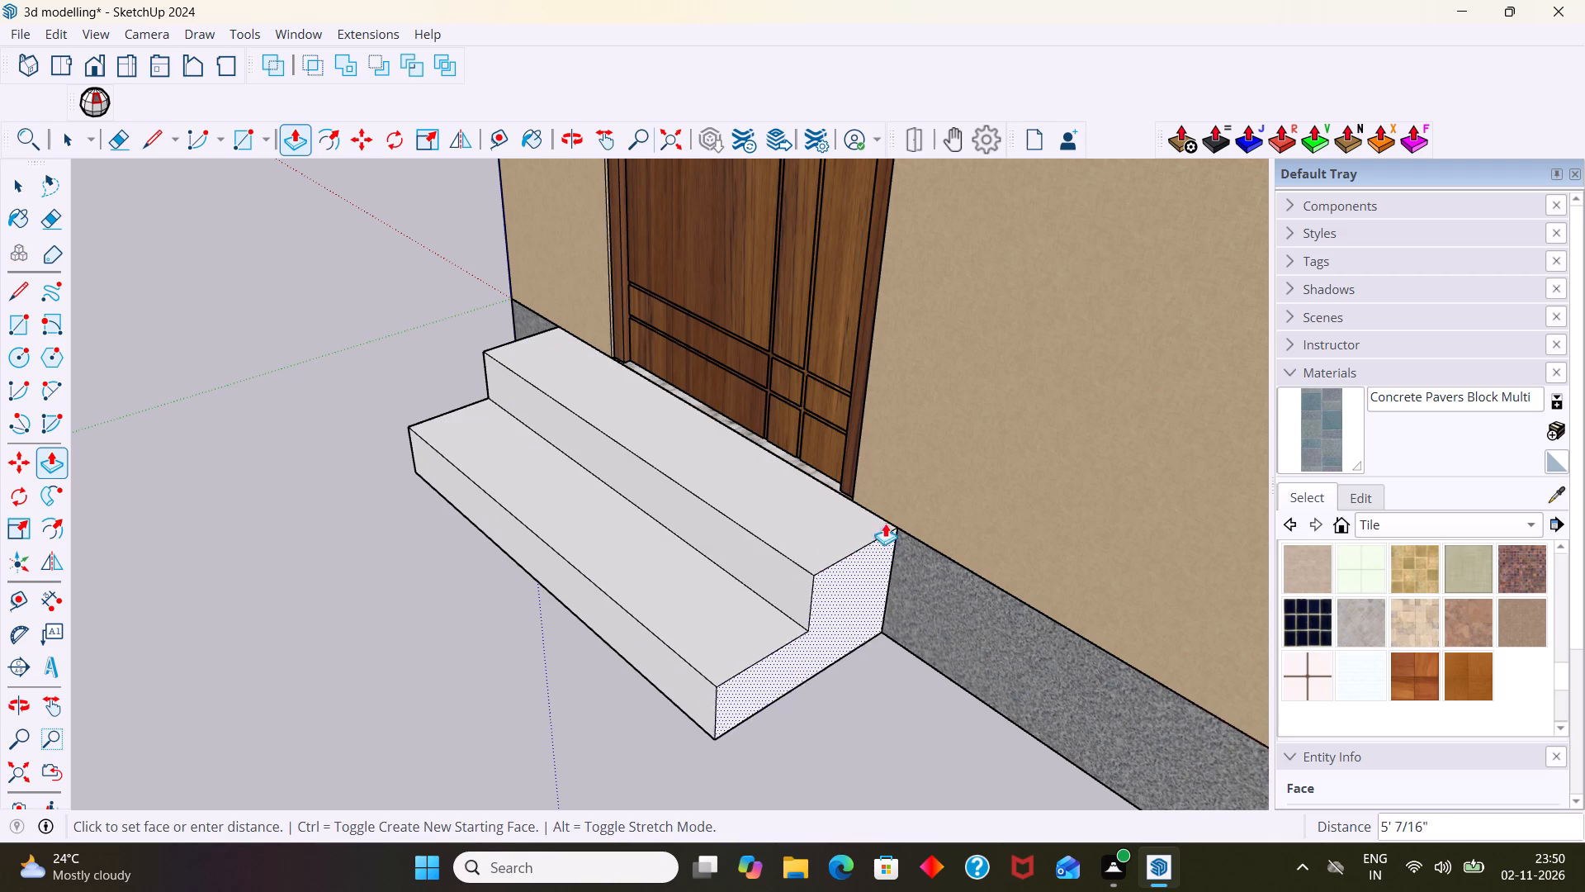
scroll(882, 515, up, 3)
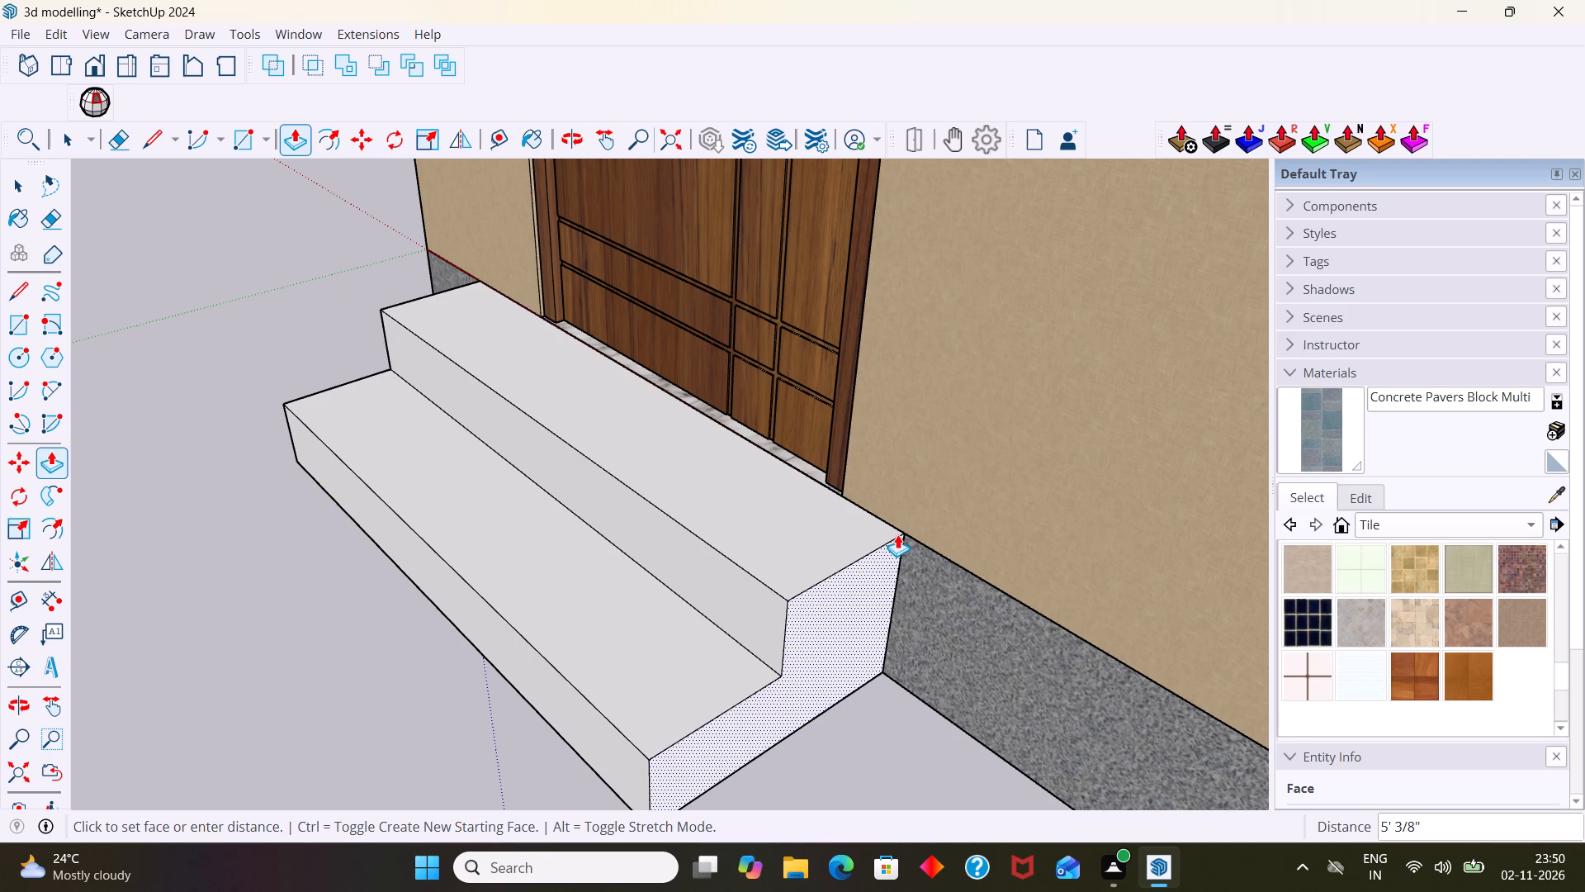
click(905, 527)
scroll(911, 608, down, 2)
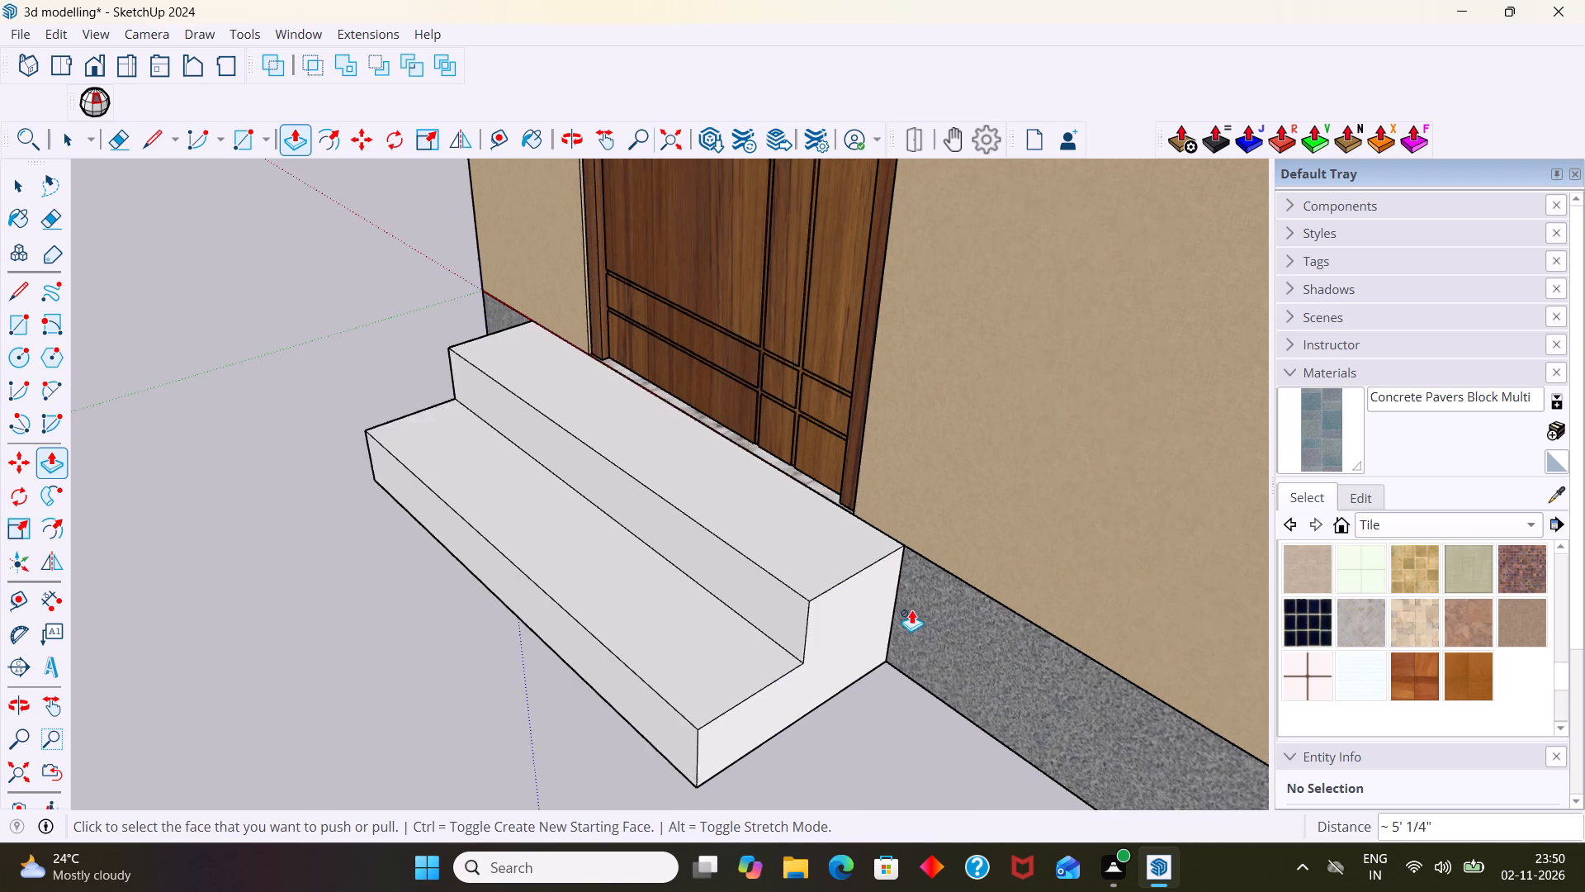
scroll(911, 610, down, 4)
middle_drag(925, 642, 1276, 686)
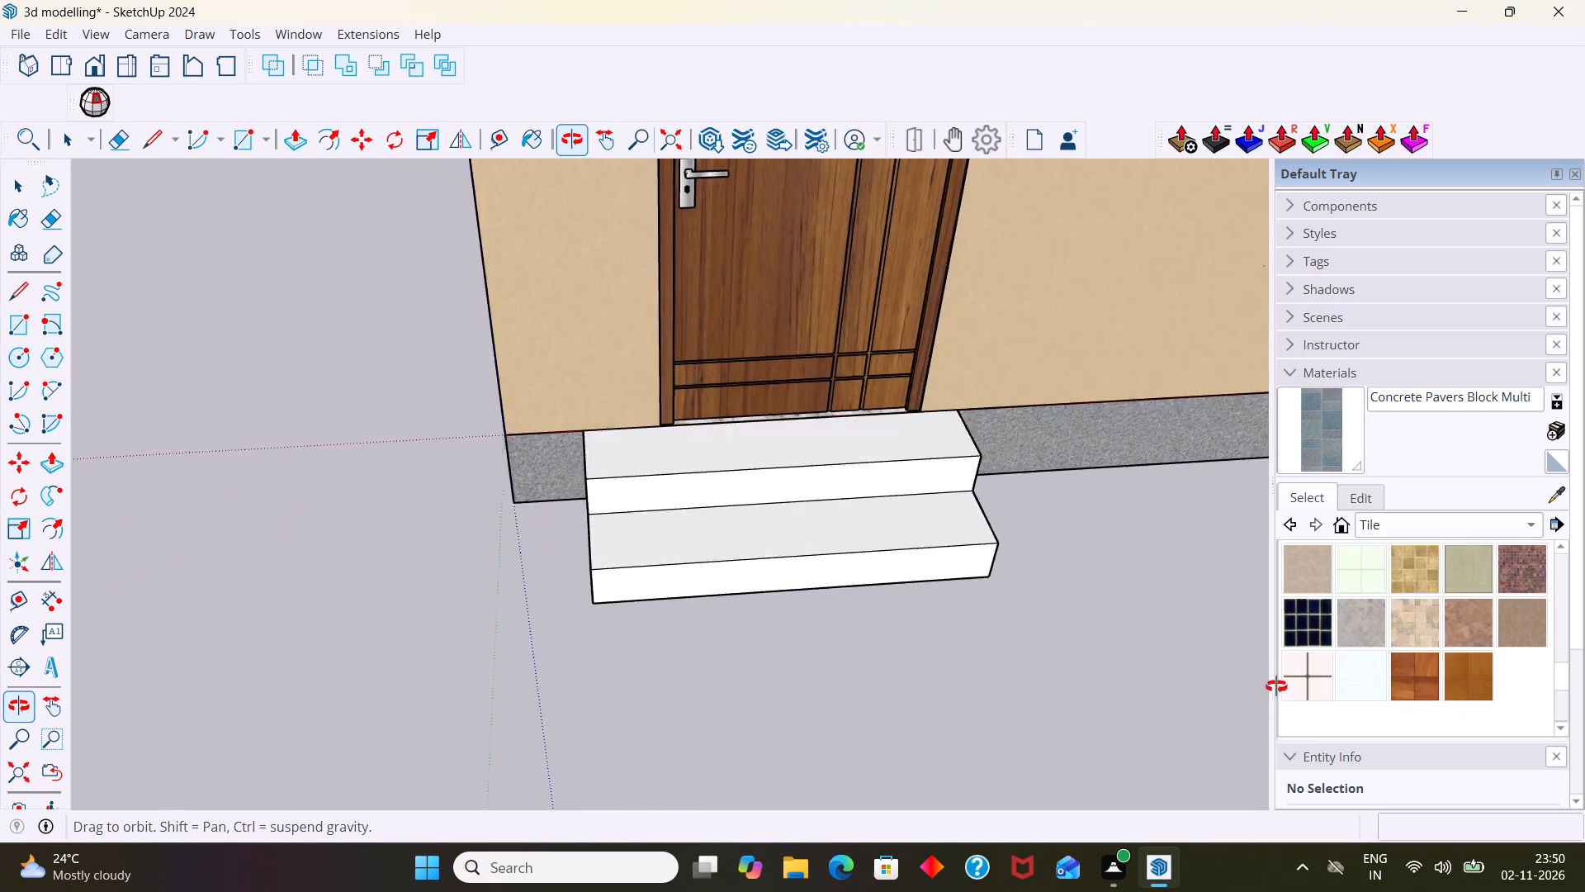
middle_drag(1276, 686, 1110, 669)
key(space)
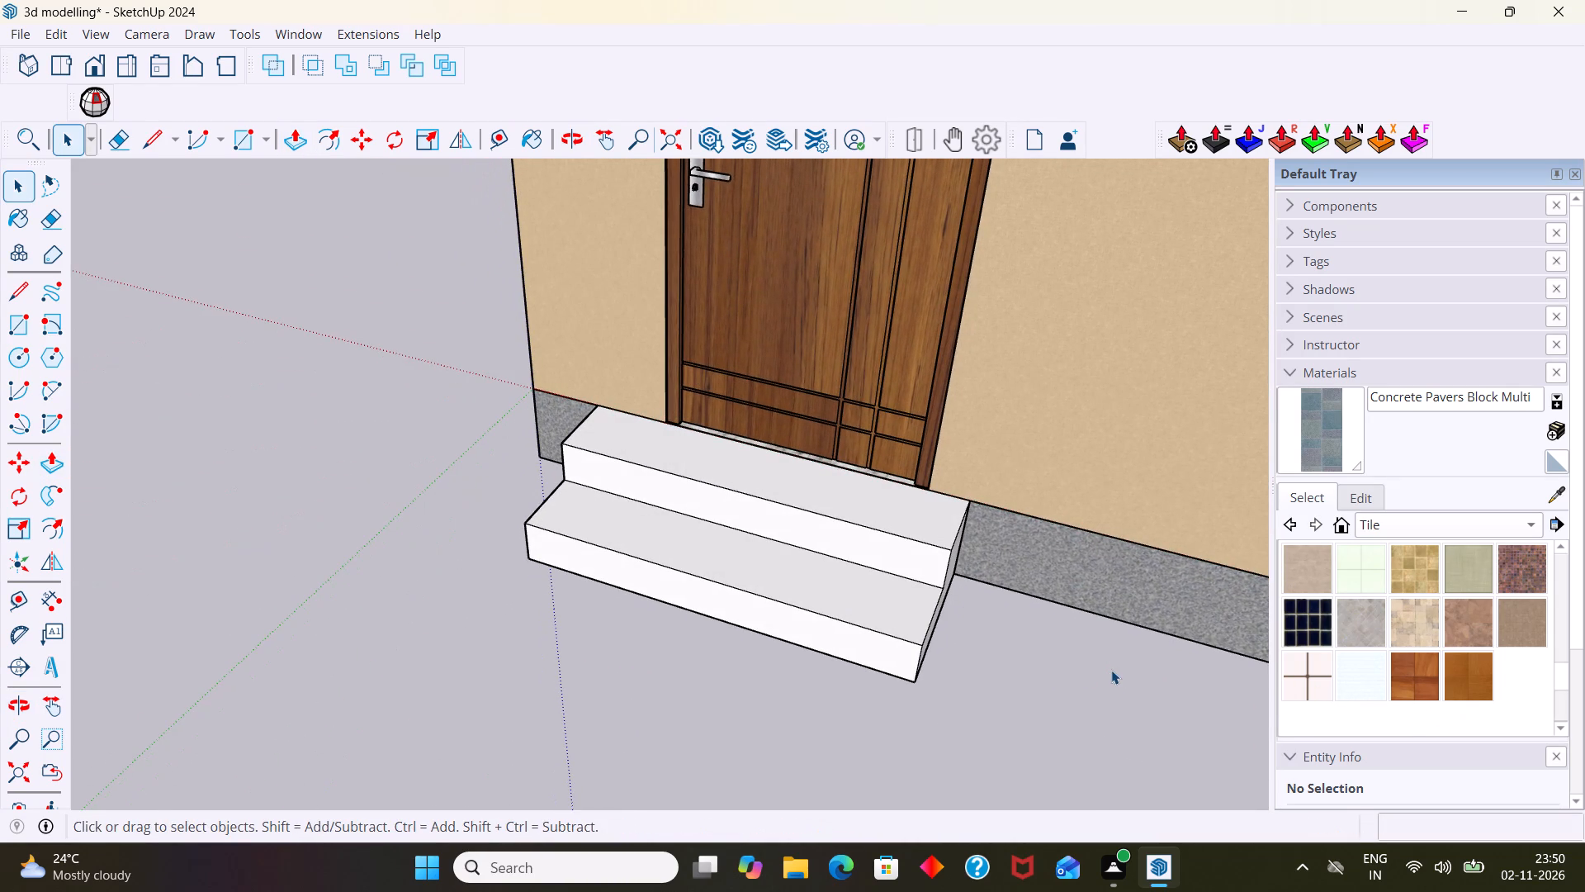
Examine the entrance steps from the front, from the side and from underneath where they meet the base slab.
scroll(1081, 669, down, 6)
middle_drag(1023, 680, 1056, 501)
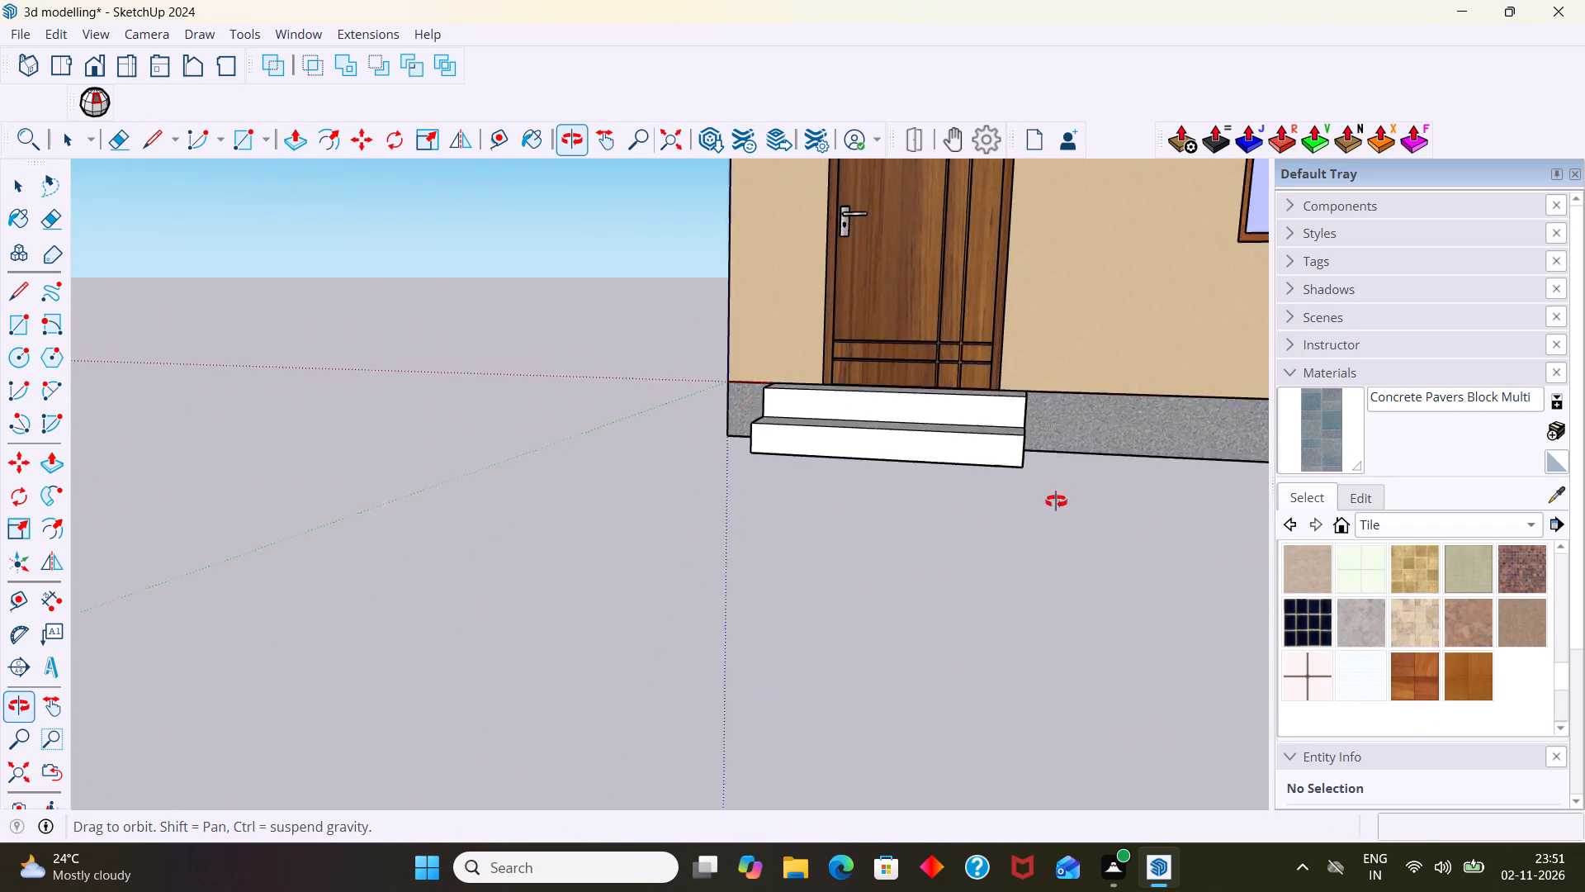
middle_drag(1056, 501, 998, 595)
middle_drag(948, 563, 730, 317)
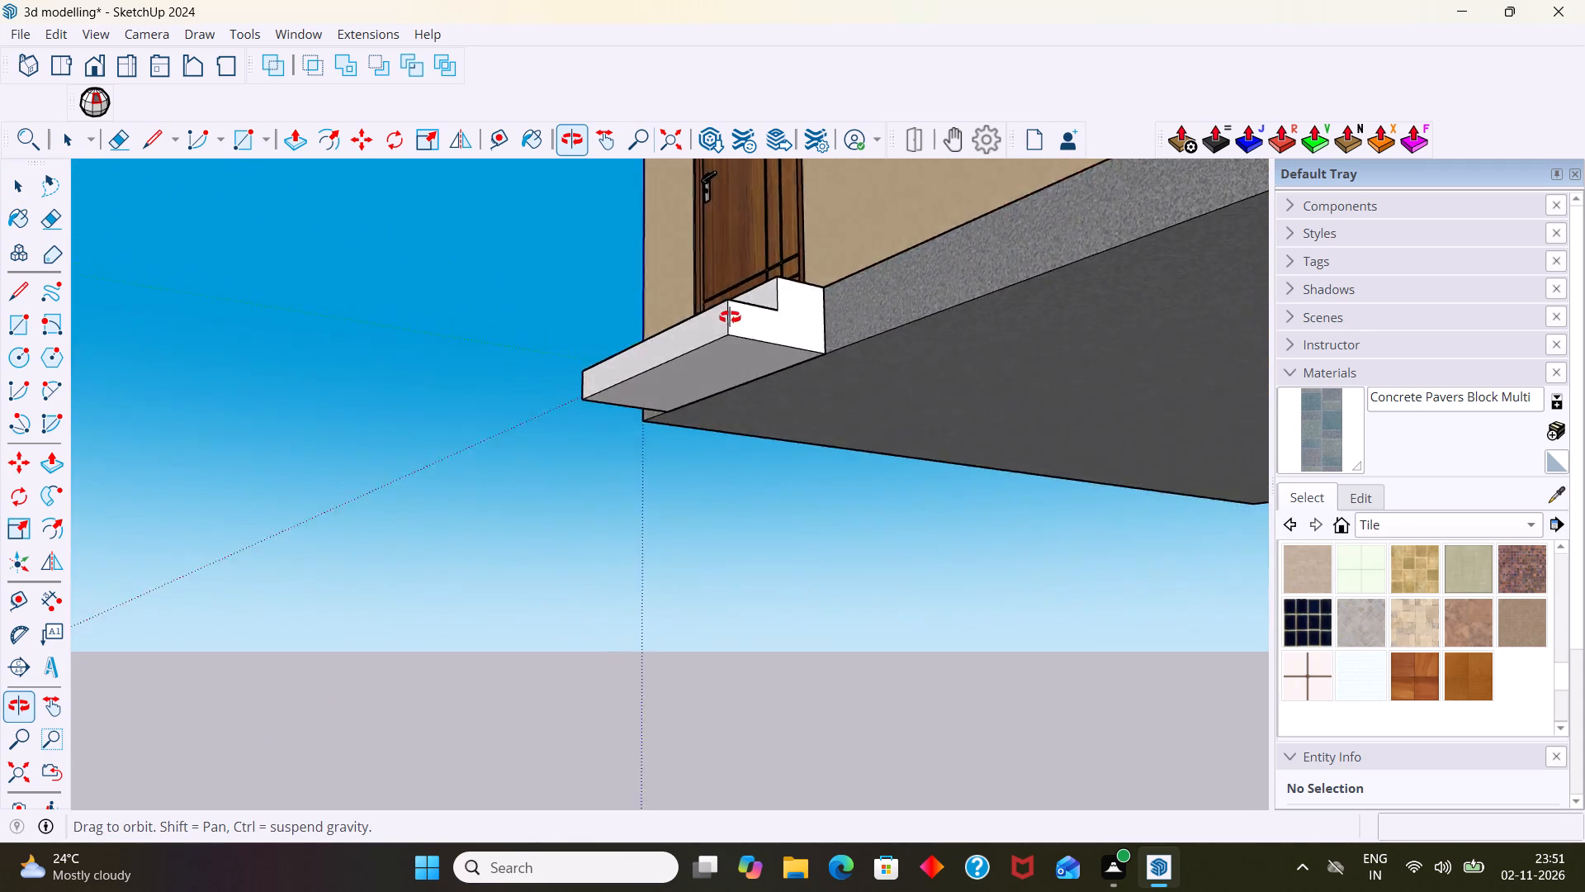
middle_drag(730, 317, 599, 487)
scroll(595, 493, up, 2)
middle_drag(584, 541, 972, 606)
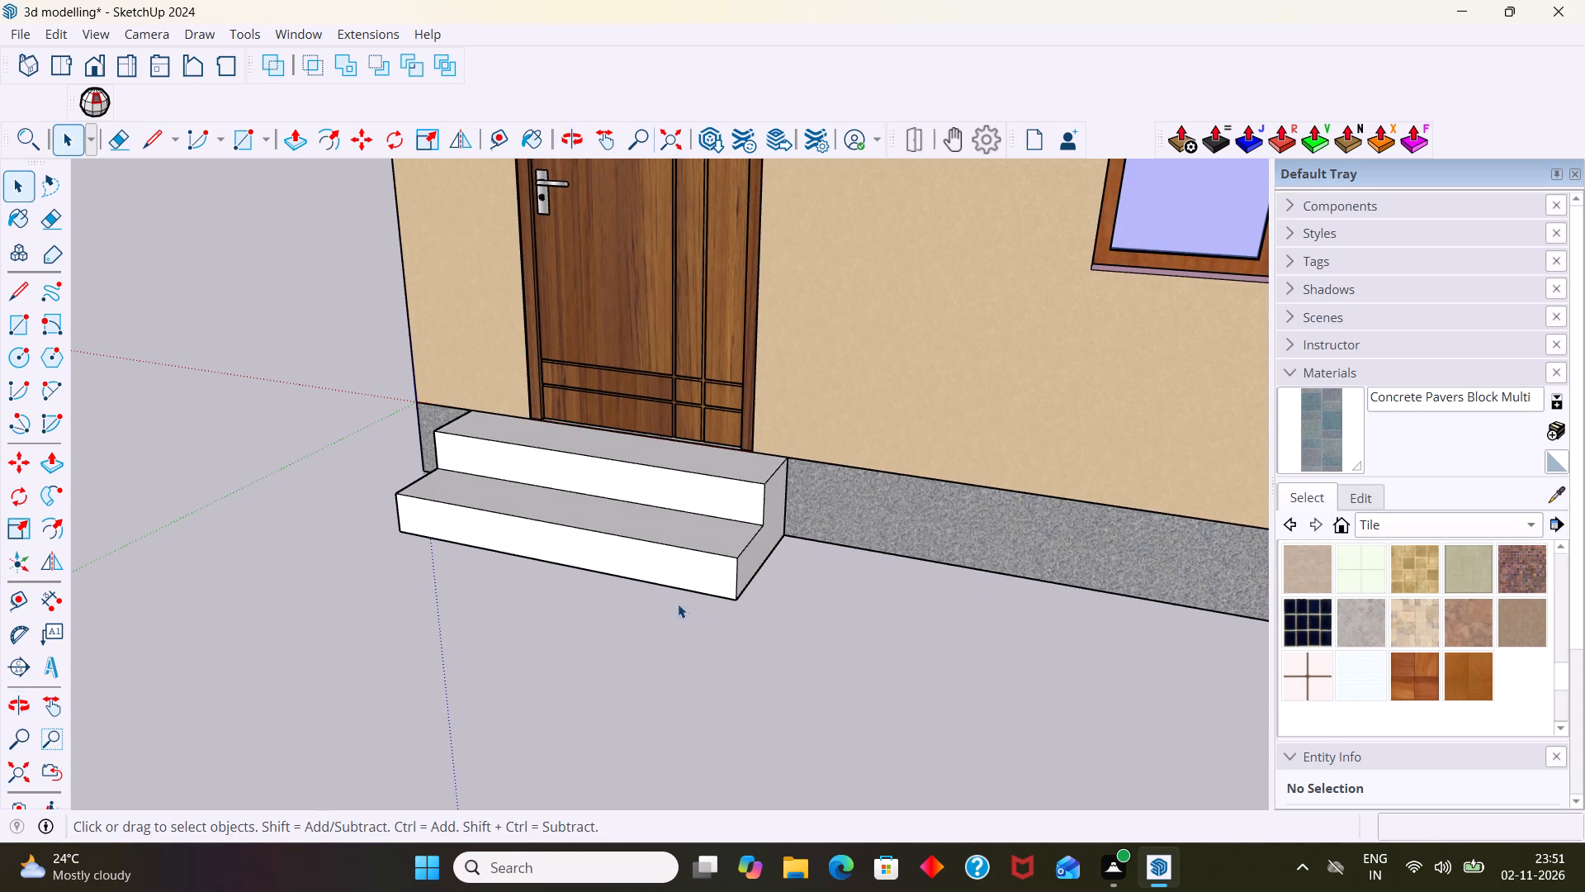
scroll(665, 429, down, 3)
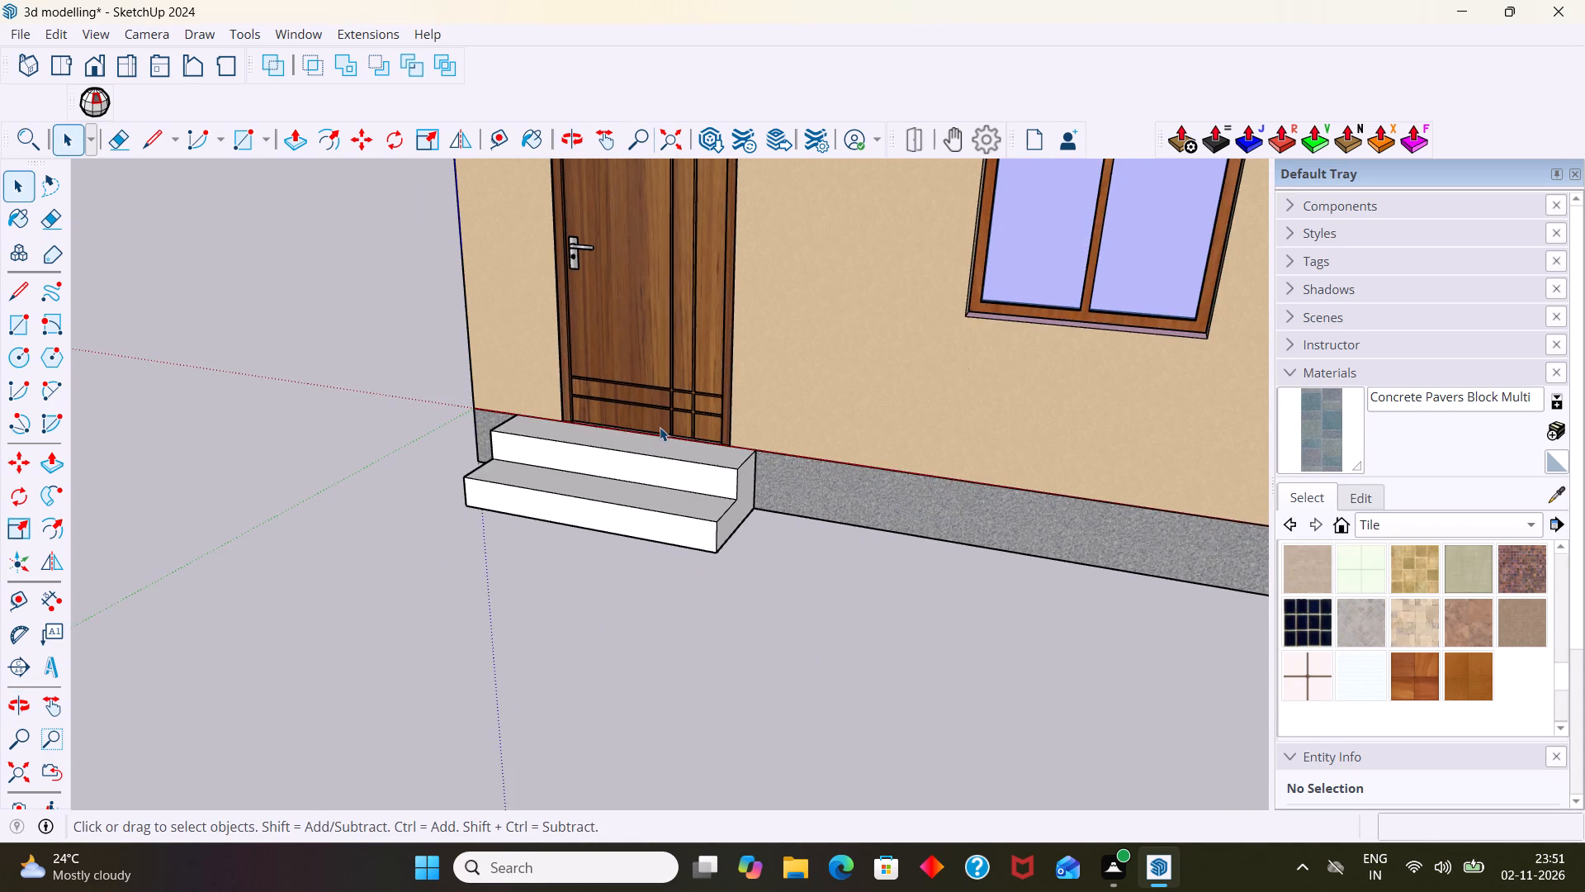
middle_drag(660, 427, 669, 546)
scroll(669, 546, up, 3)
shift+middle_drag(662, 544, 759, 442)
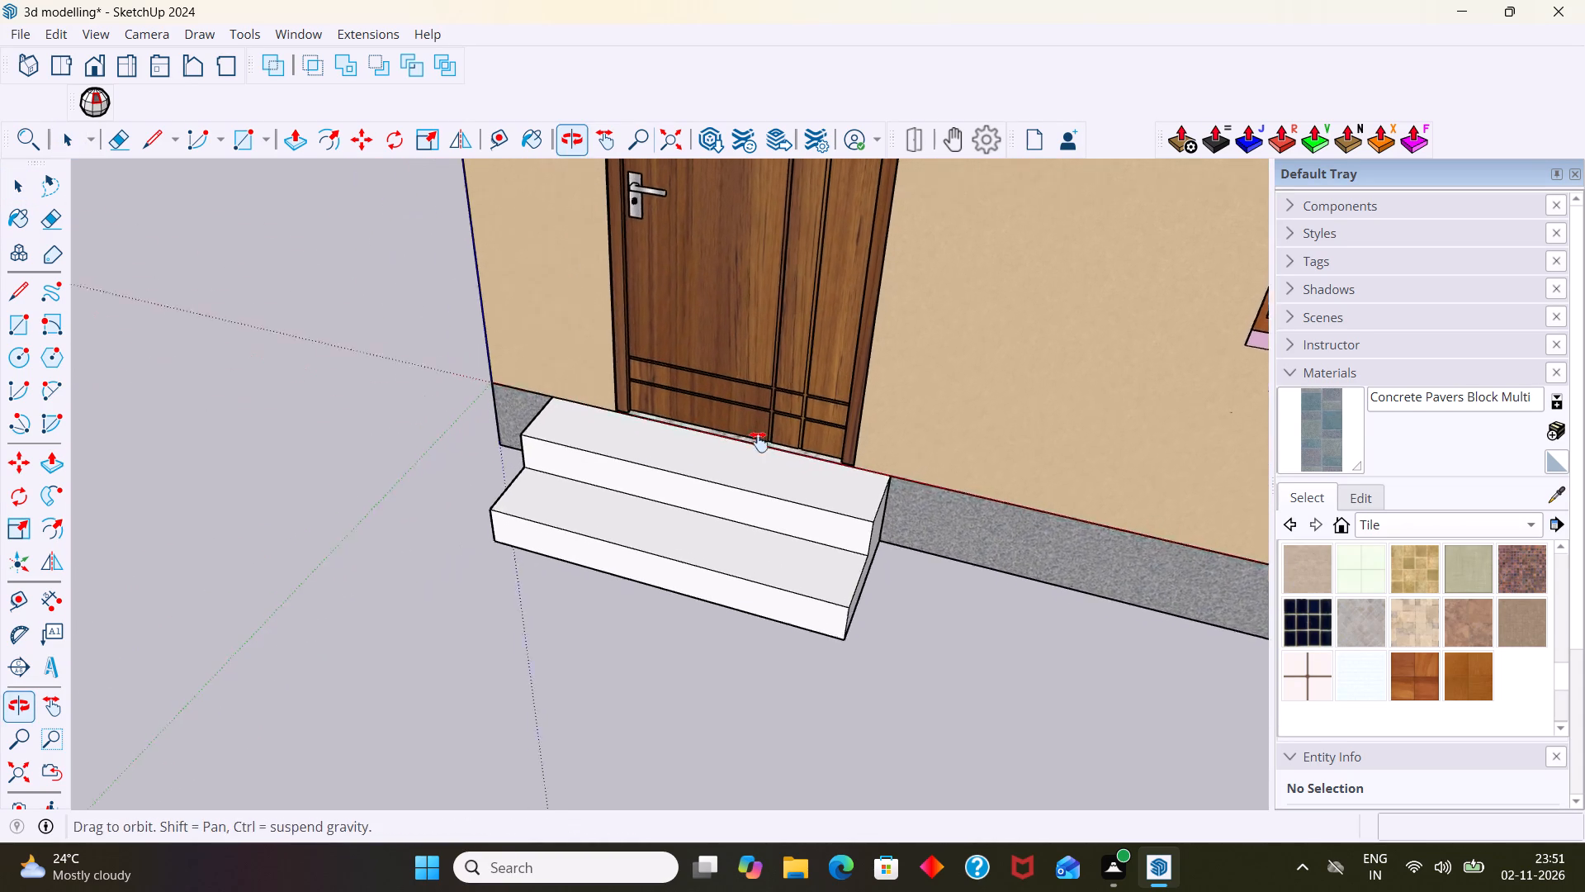
shift+middle_drag(759, 442, 761, 439)
scroll(747, 444, down, 7)
middle_drag(734, 467, 583, 460)
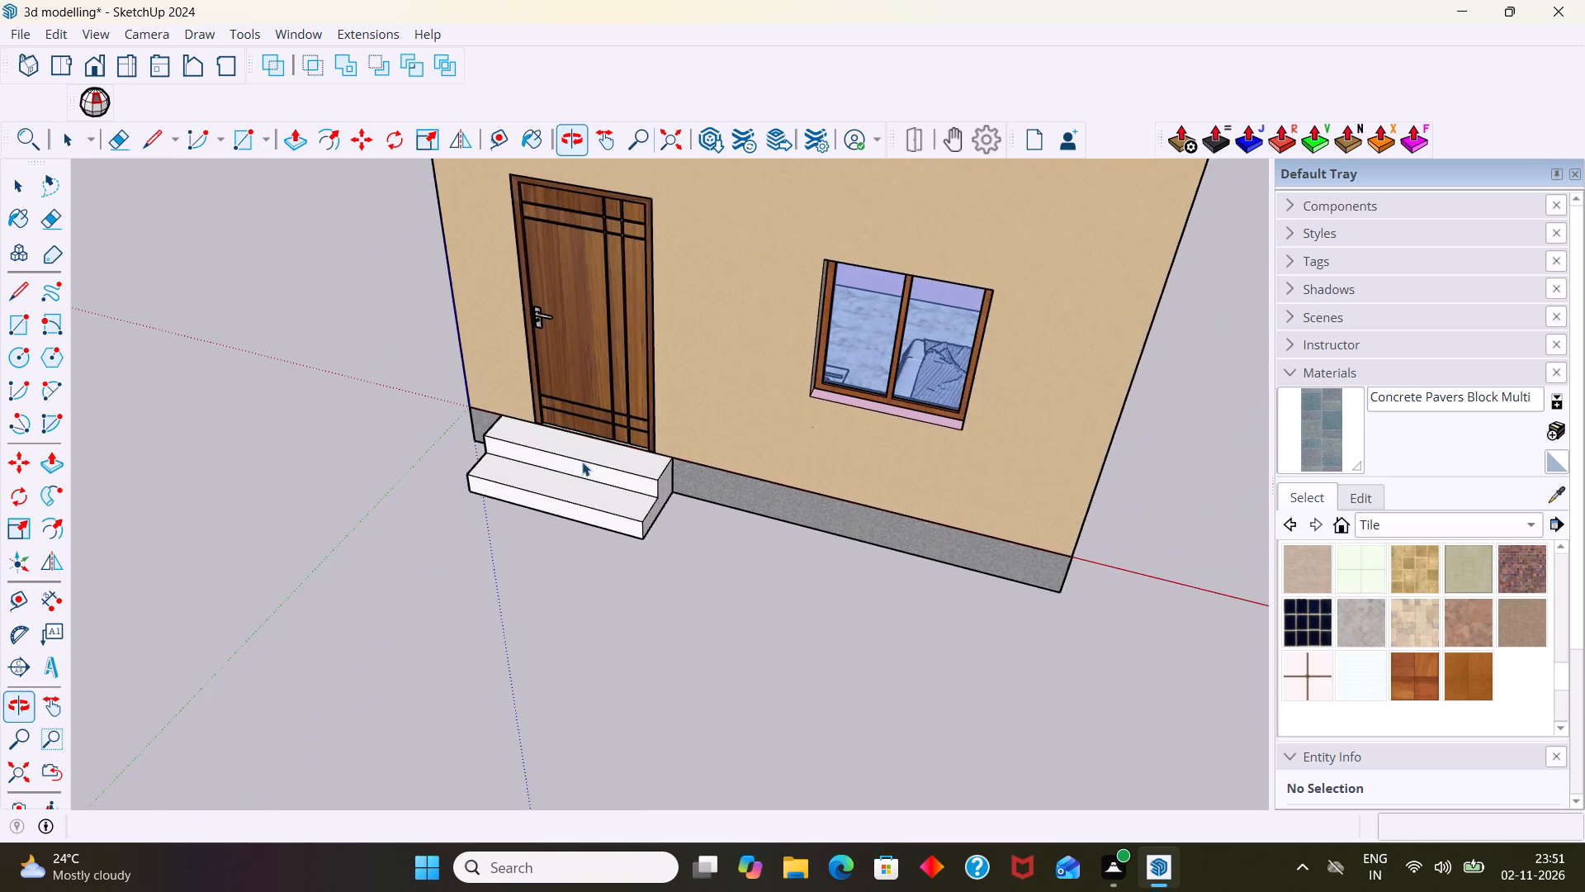
Examine the whole house exterior from all sides, including the roof, porch and entrance steps.
scroll(589, 462, down, 11)
middle_drag(796, 458, 347, 384)
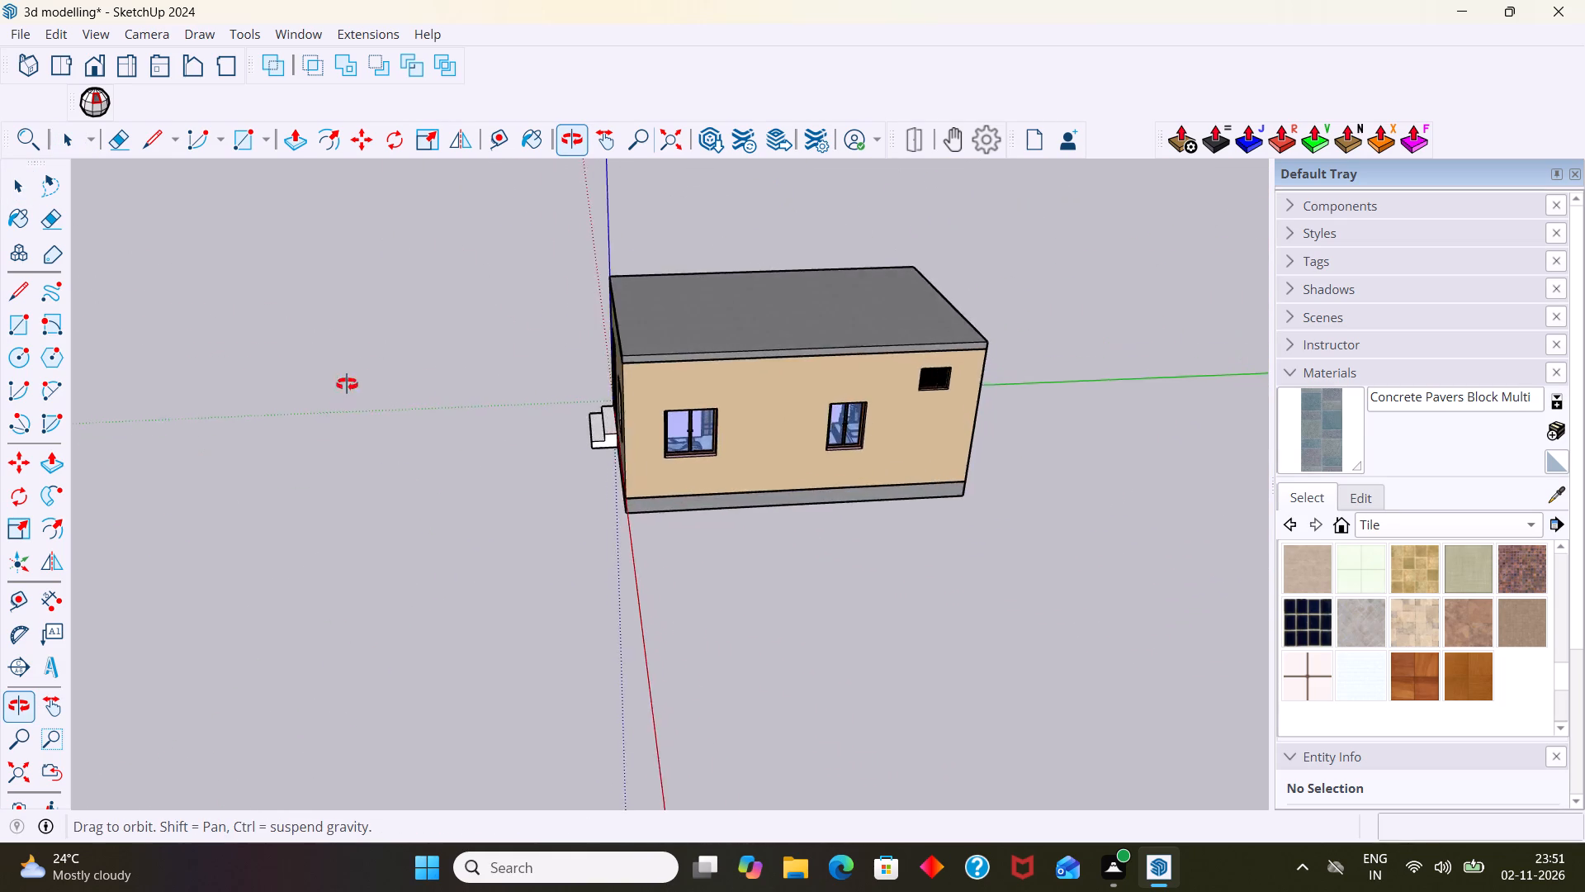
middle_drag(347, 384, 1466, 315)
scroll(639, 409, up, 2)
middle_drag(626, 404, 1162, 486)
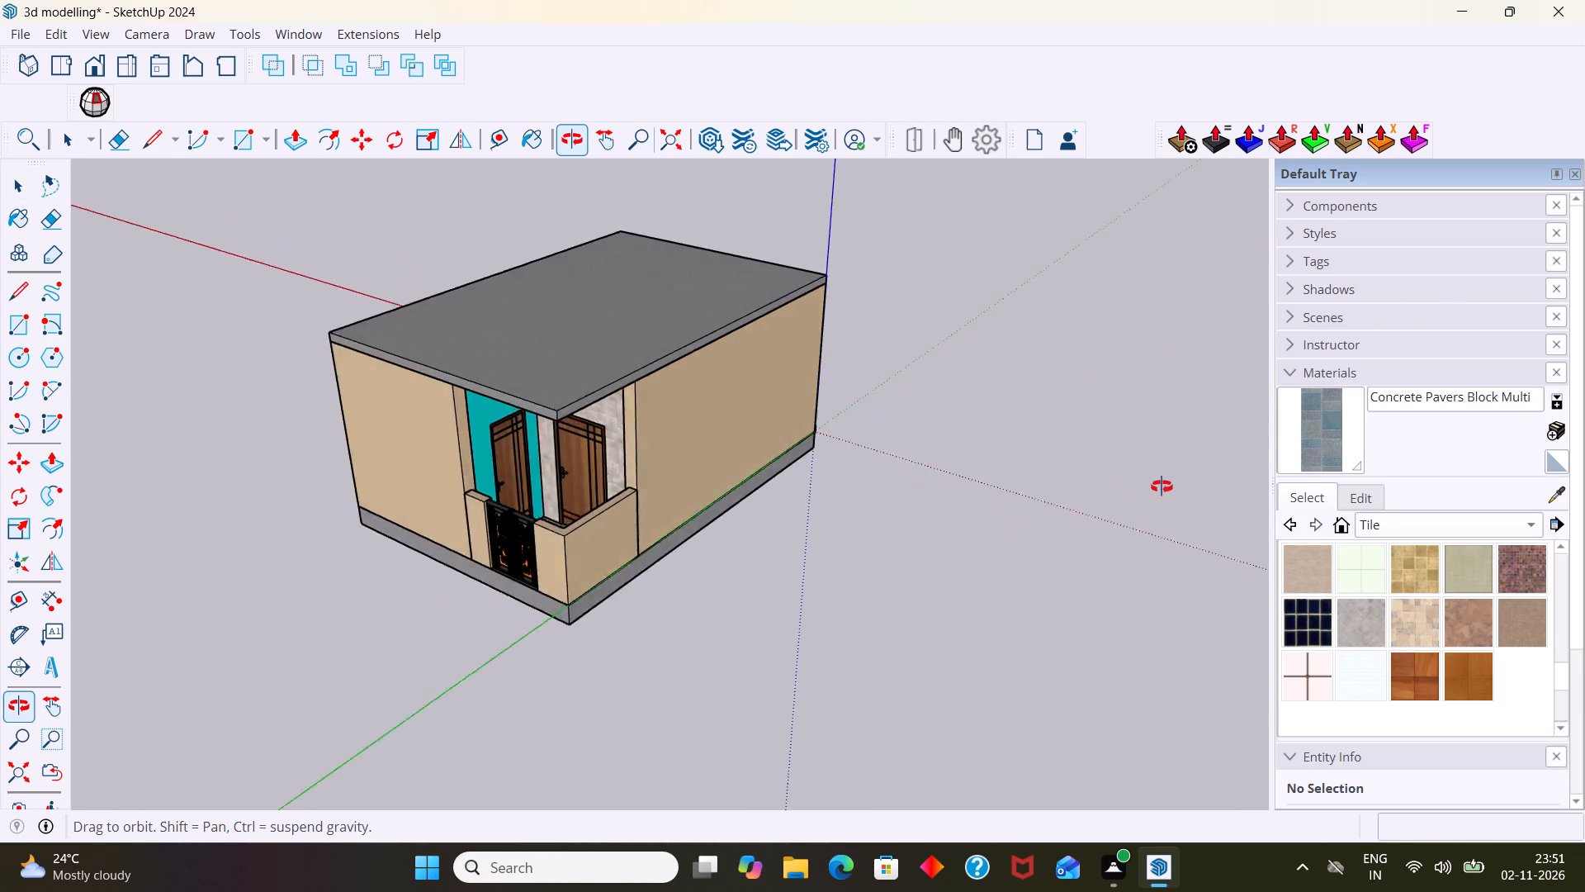
middle_drag(1162, 486, 1395, 444)
scroll(879, 386, down, 5)
middle_drag(824, 406, 388, 460)
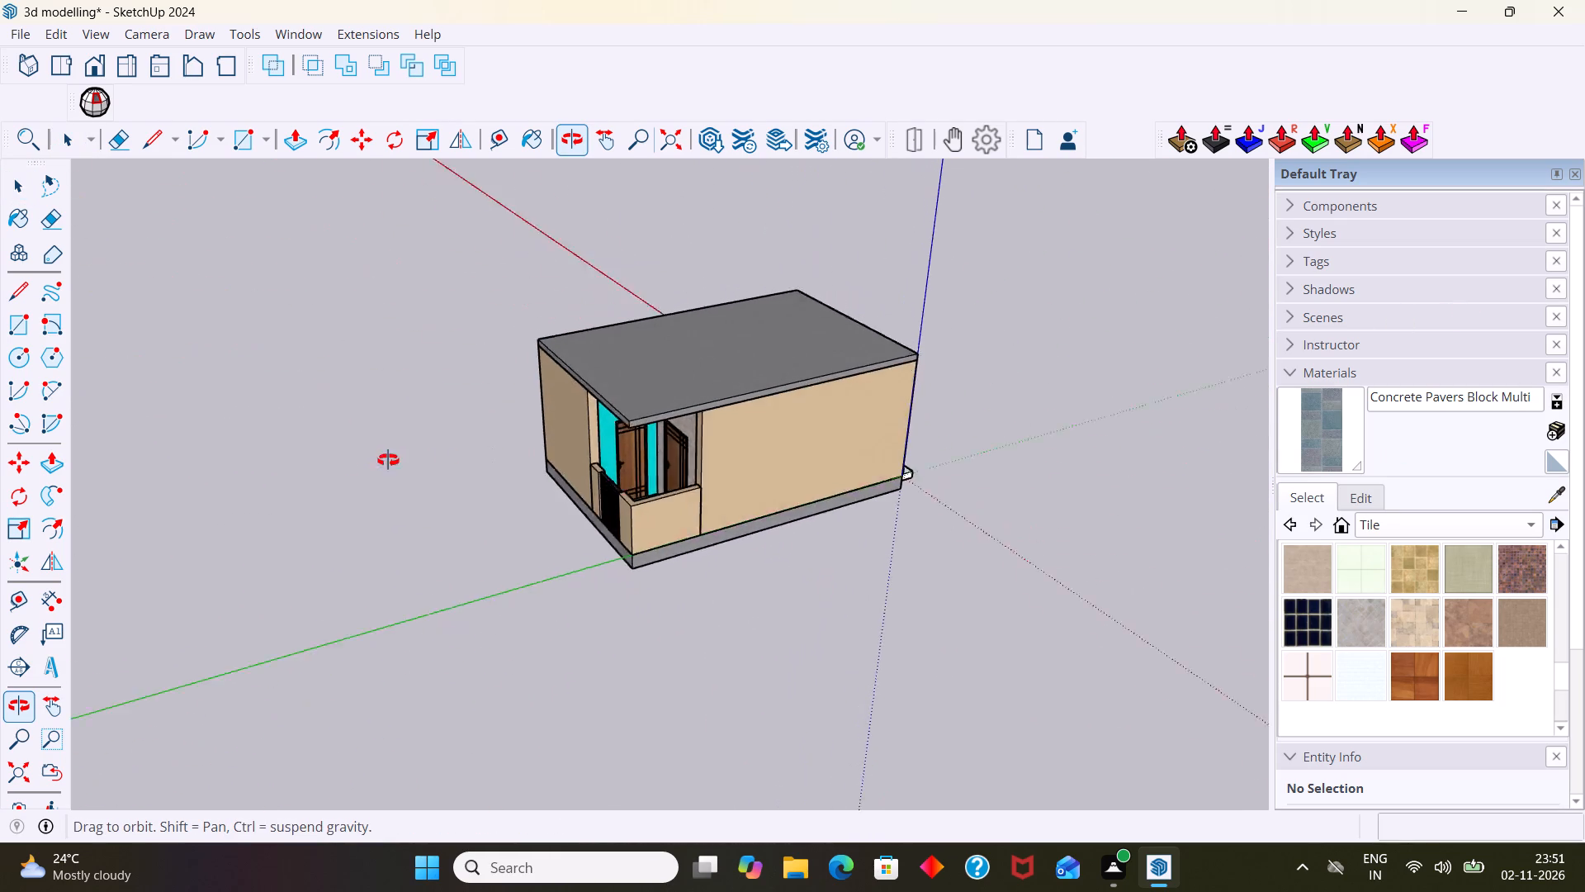
middle_drag(388, 460, 332, 470)
scroll(641, 454, up, 3)
middle_drag(641, 477, 400, 432)
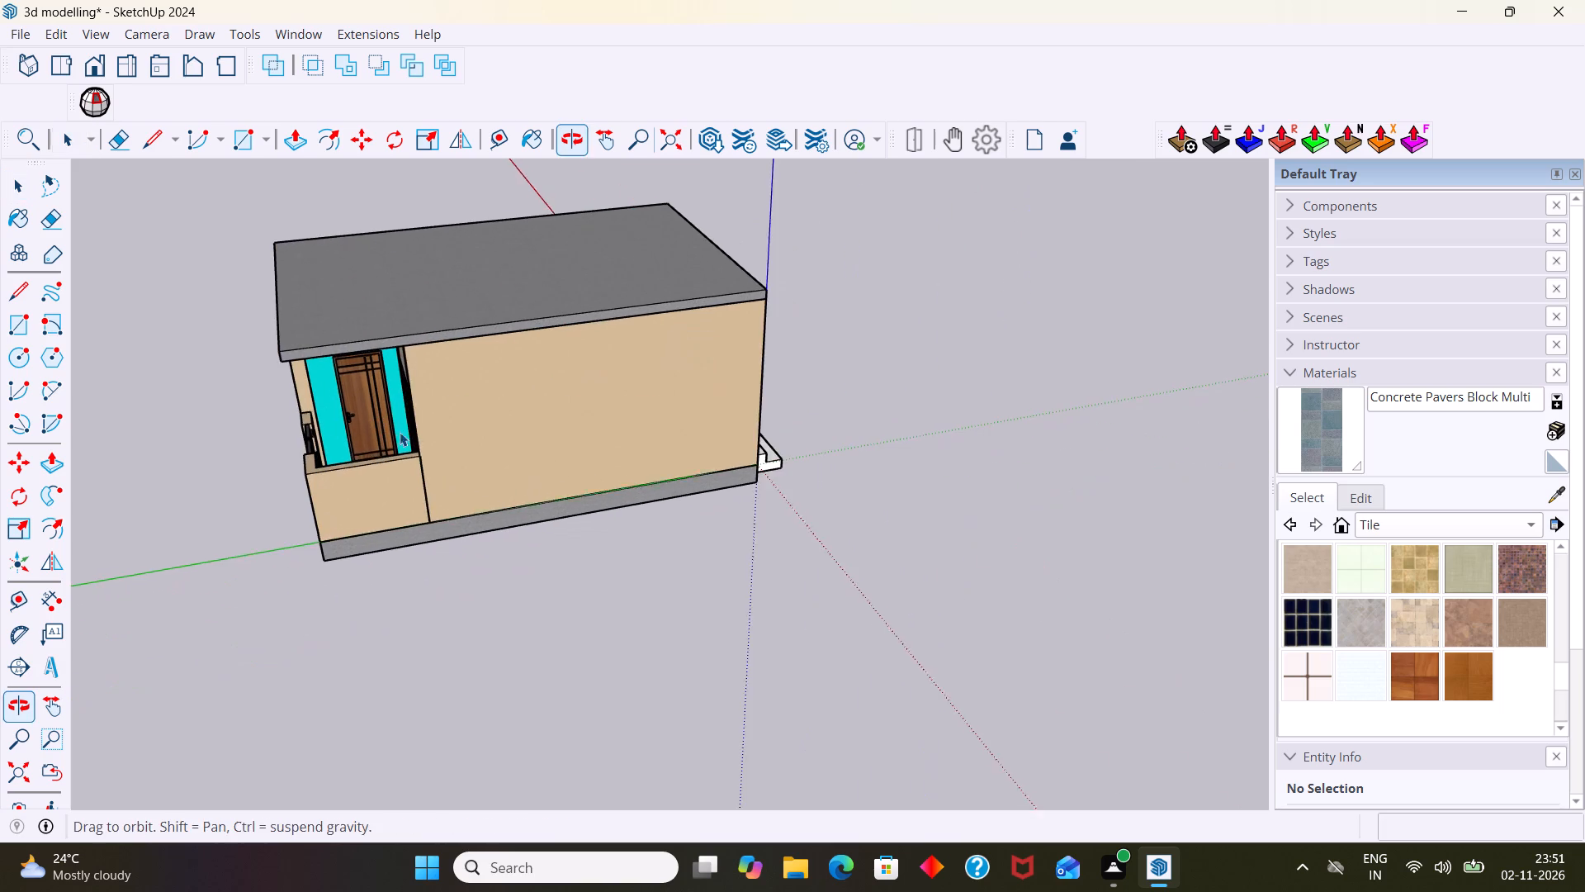
middle_drag(400, 432, 403, 432)
scroll(343, 461, up, 1)
scroll(338, 472, down, 1)
middle_drag(692, 445, 220, 489)
scroll(1170, 398, up, 5)
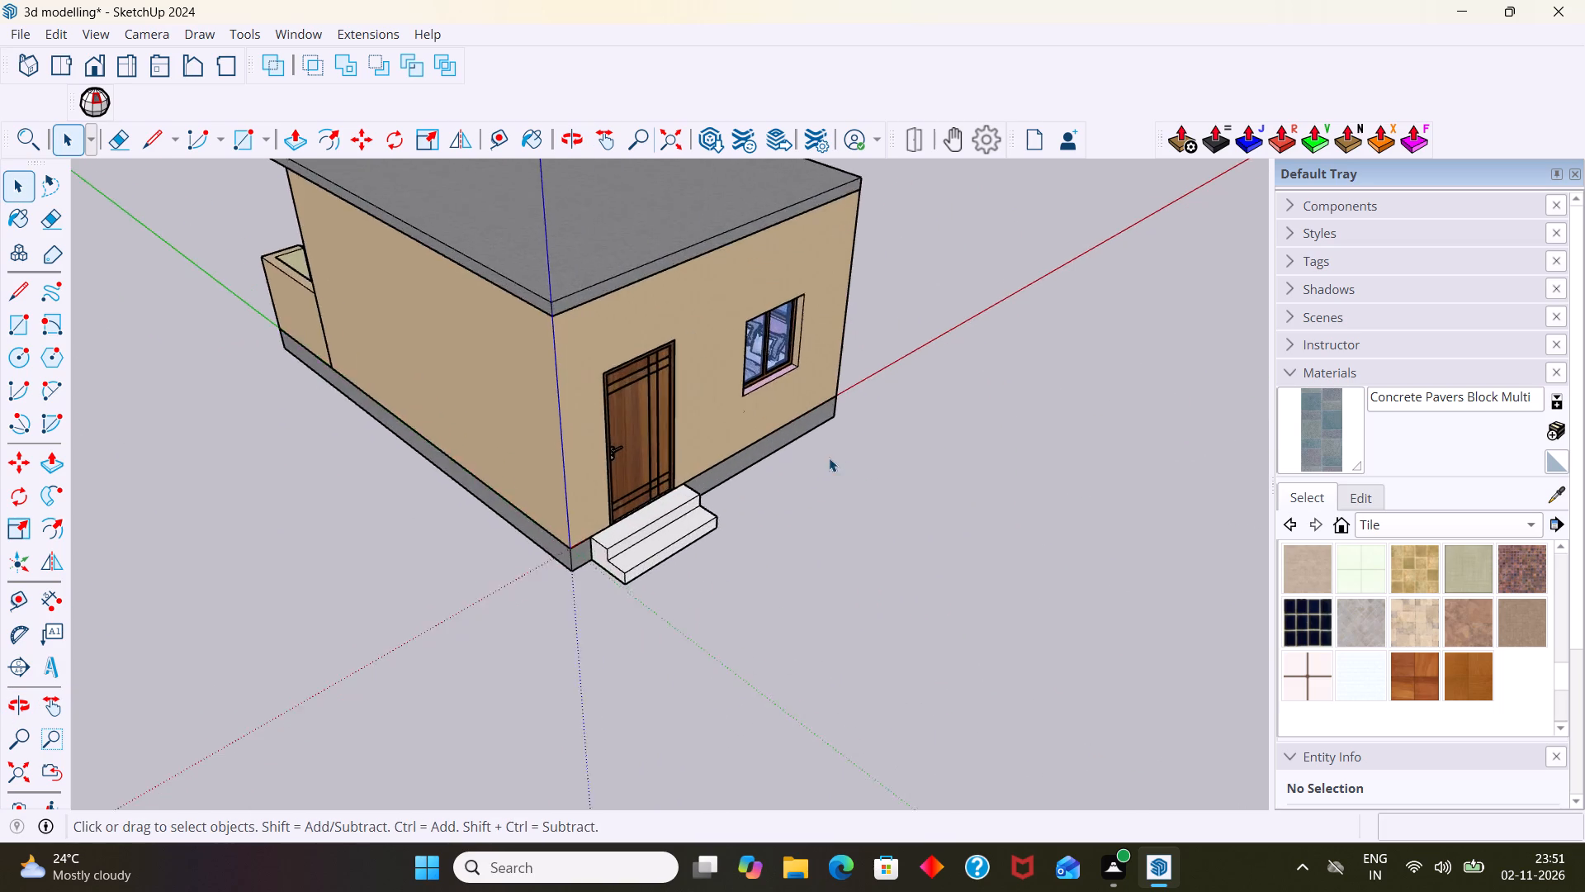
scroll(829, 458, up, 7)
middle_drag(649, 499, 438, 523)
scroll(480, 502, down, 5)
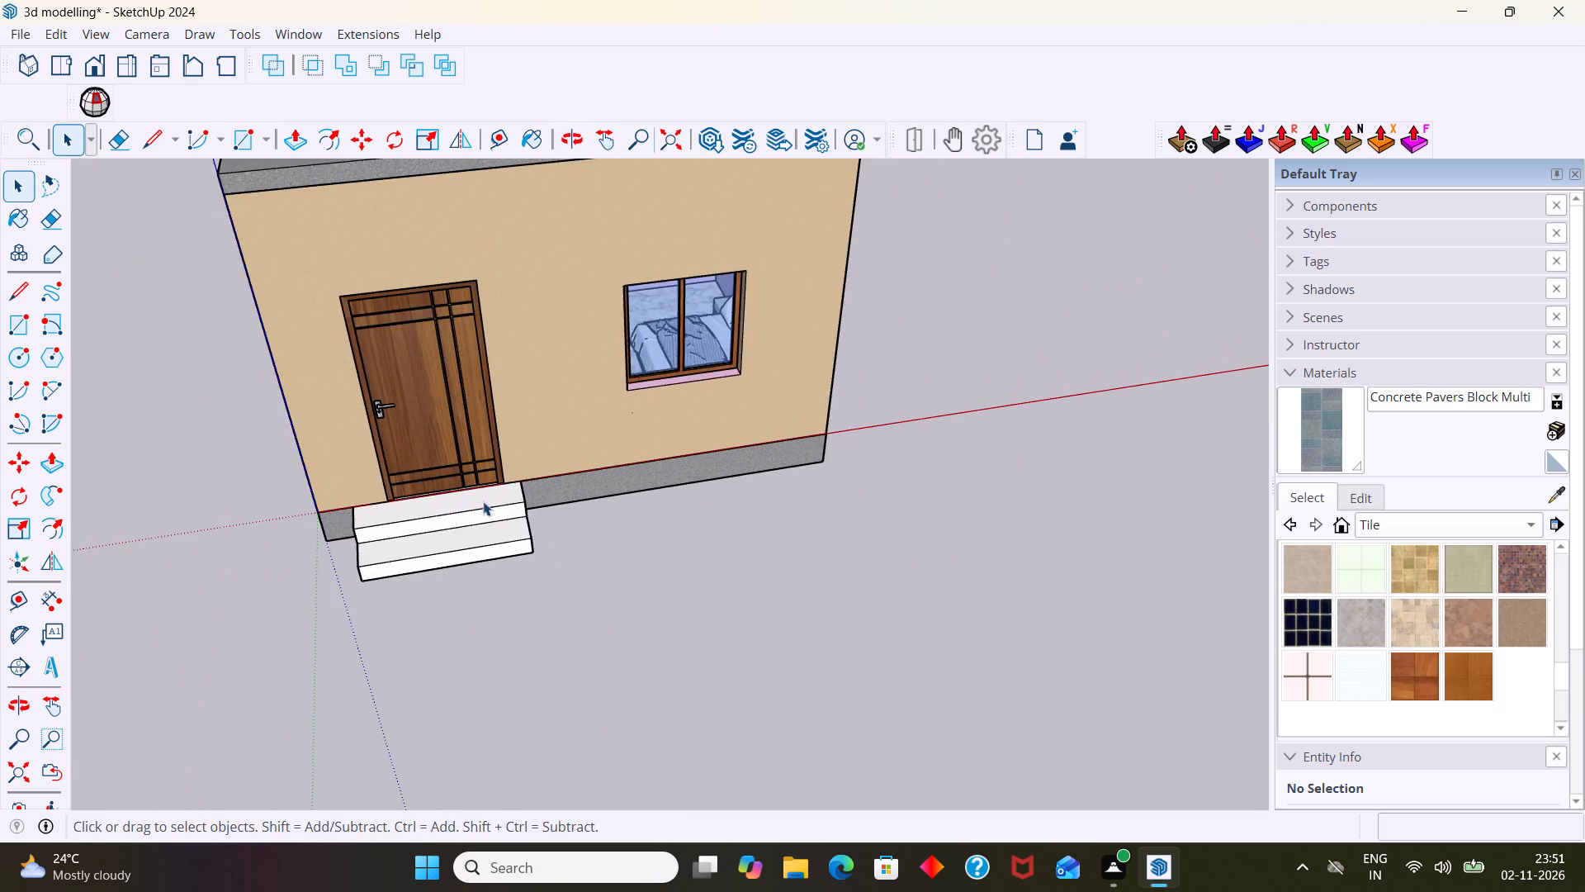
scroll(481, 498, up, 3)
scroll(478, 489, down, 7)
middle_drag(615, 282, 695, 373)
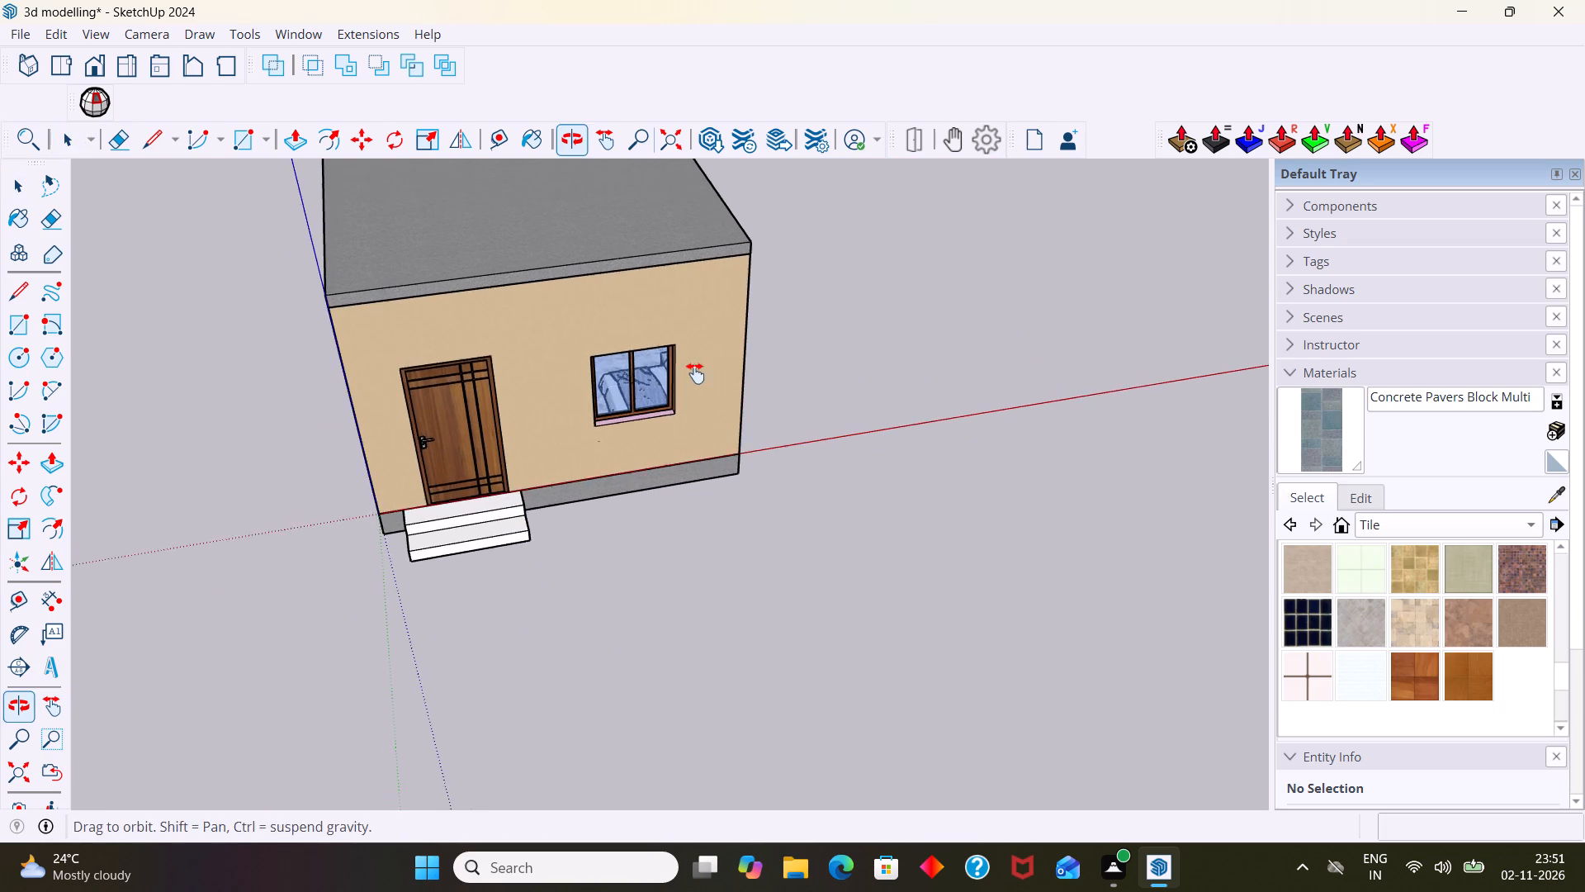
middle_drag(695, 373, 695, 375)
Extend the roof slab's front edge face 2' outward above the entrance door with Push/Pull.
middle_drag(689, 368, 893, 344)
scroll(778, 350, up, 4)
middle_drag(672, 419, 931, 358)
scroll(863, 350, up, 4)
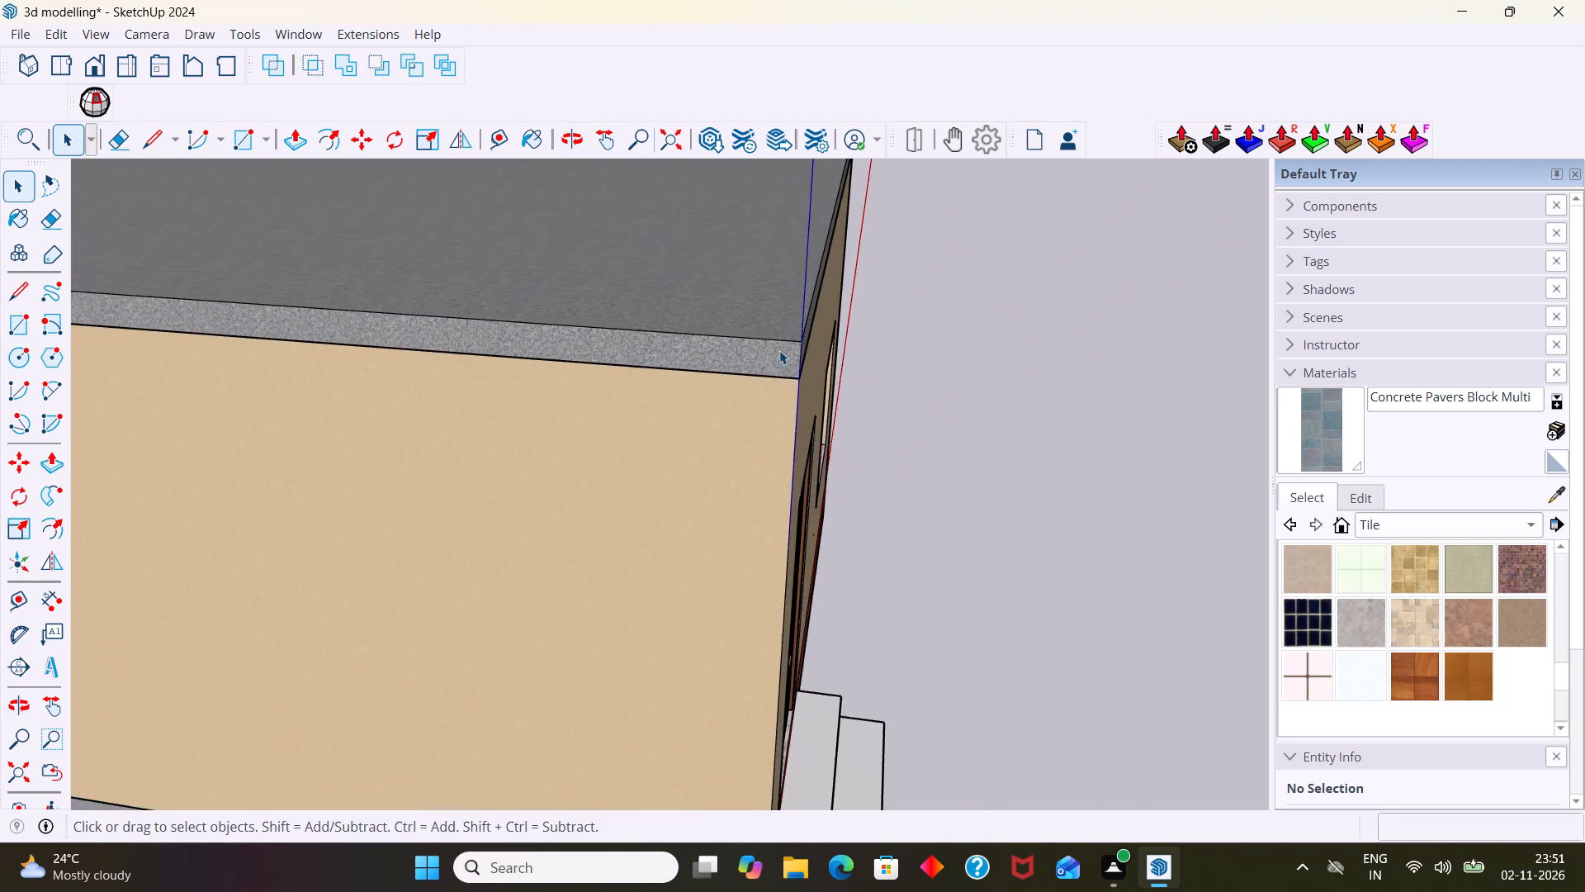
middle_drag(777, 346, 545, 387)
scroll(591, 373, up, 3)
triple_click(591, 373)
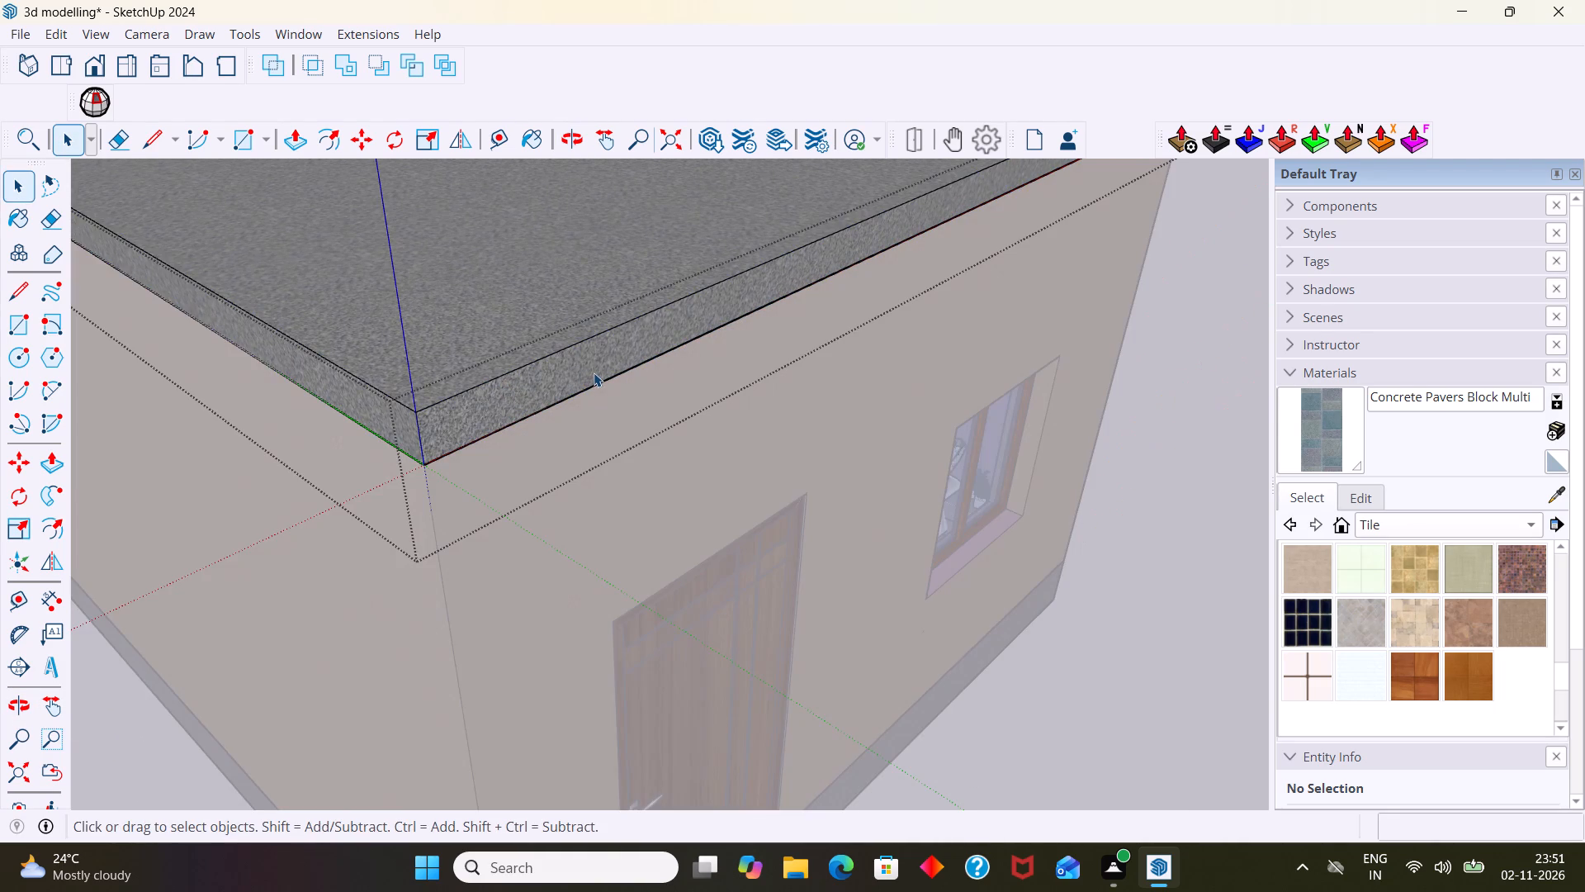
click(594, 372)
click(594, 372)
key(p)
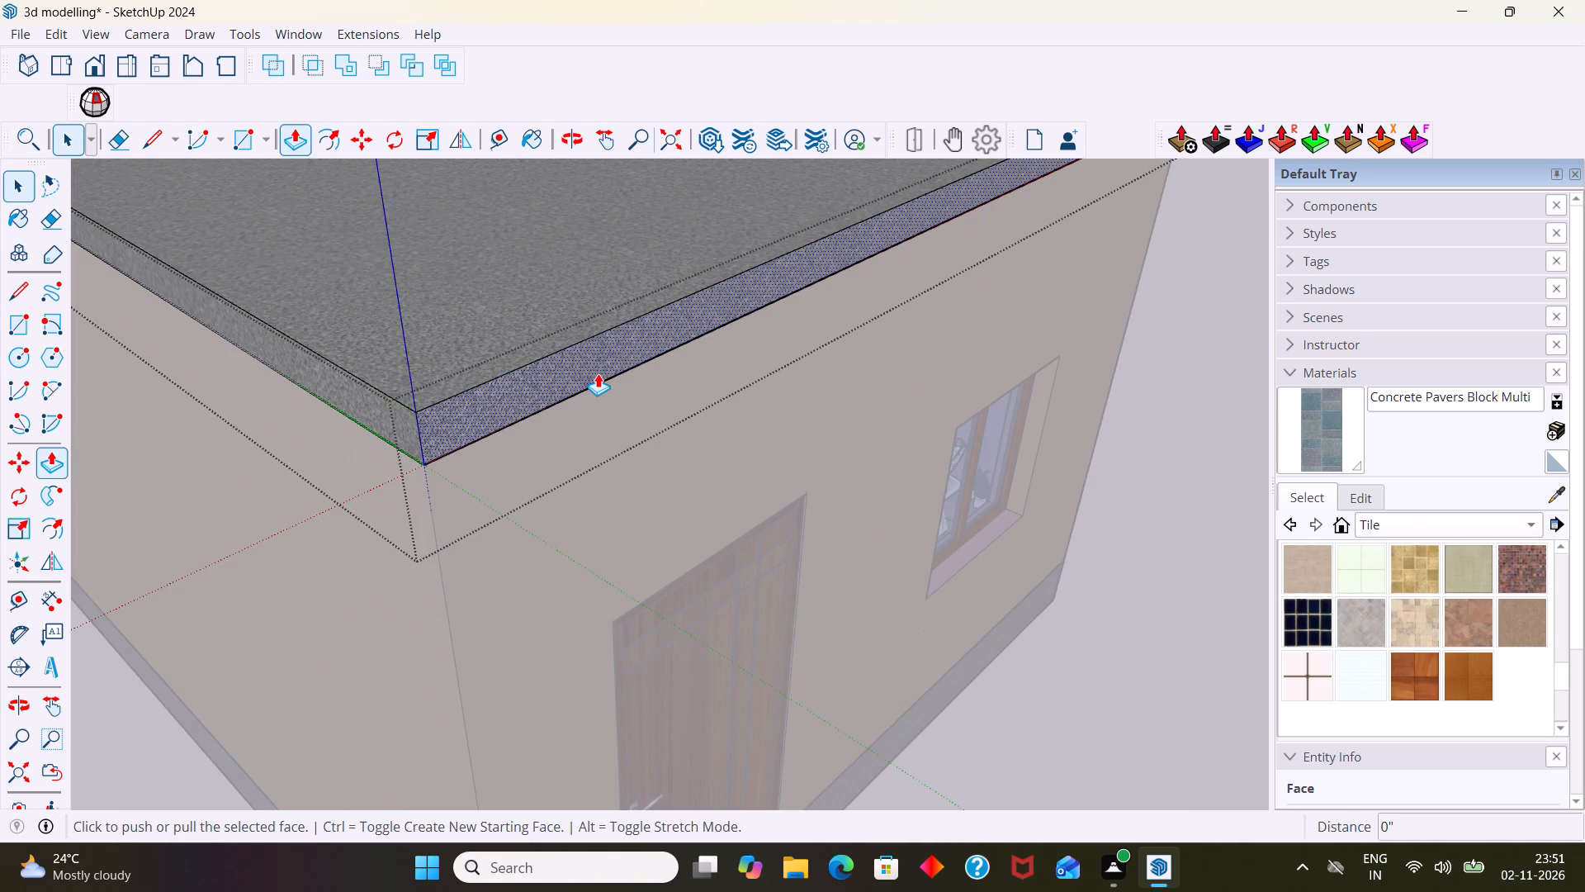
click(635, 348)
scroll(742, 385, down, 3)
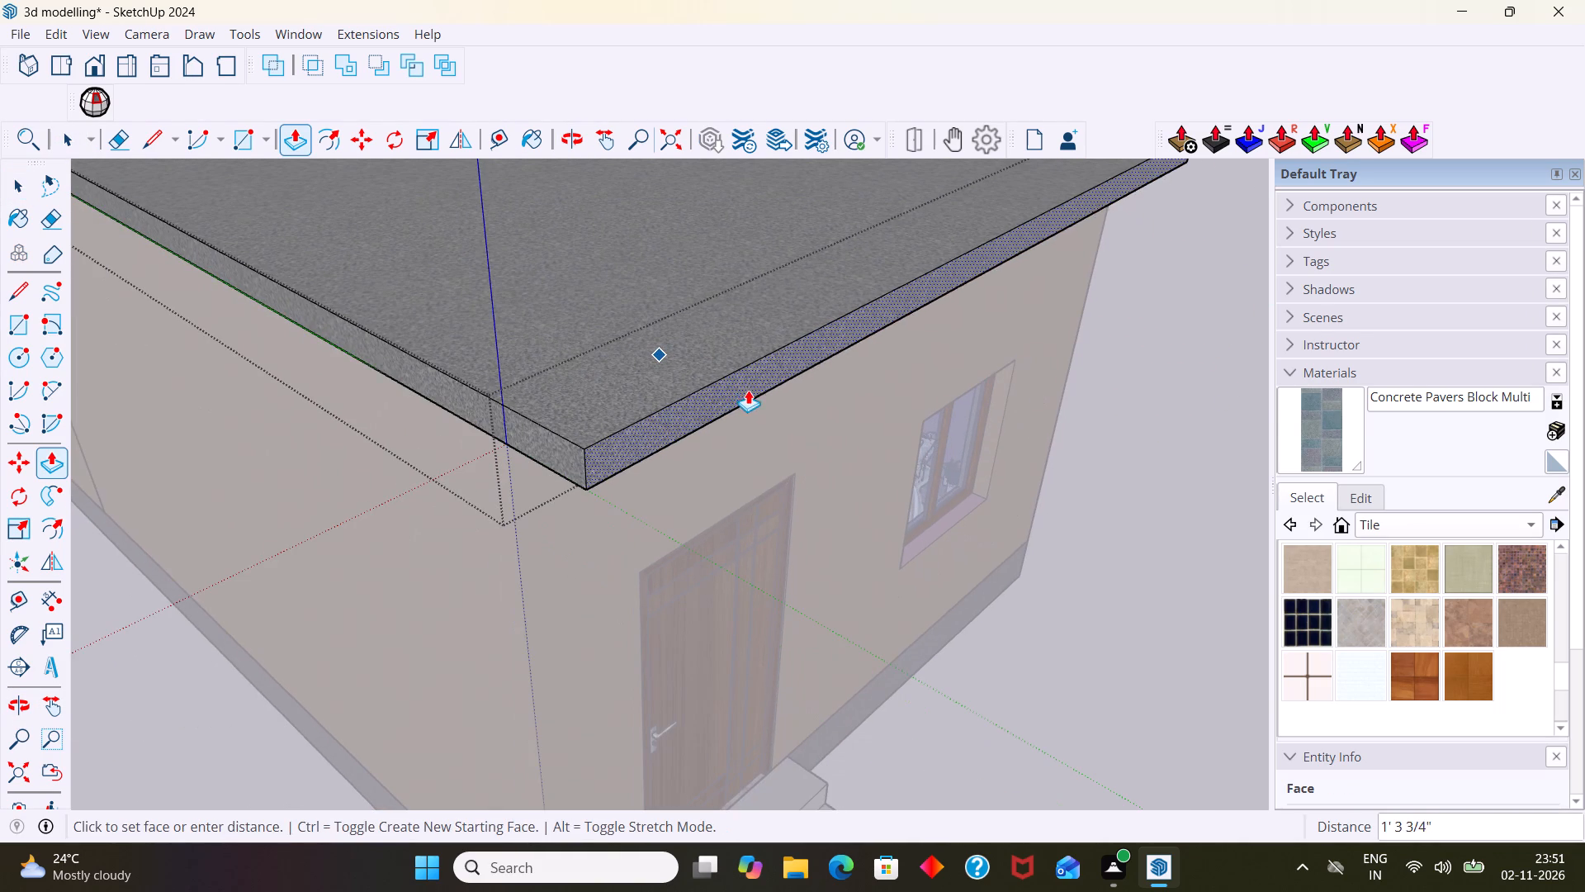
shift+middle_drag(807, 402, 763, 338)
scroll(755, 330, down, 5)
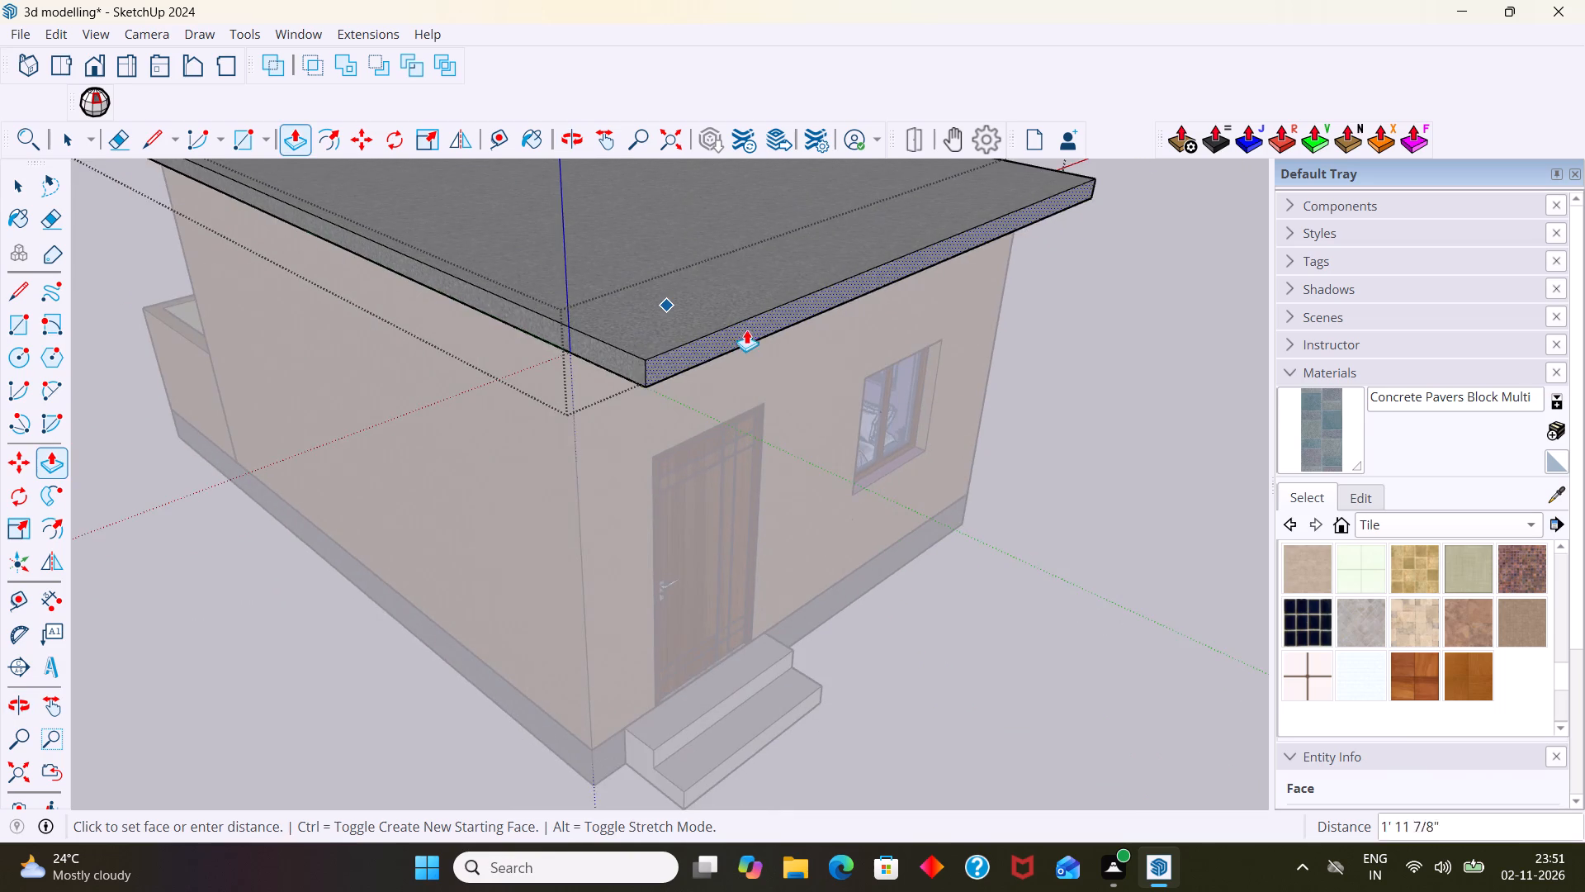
middle_drag(746, 327, 802, 246)
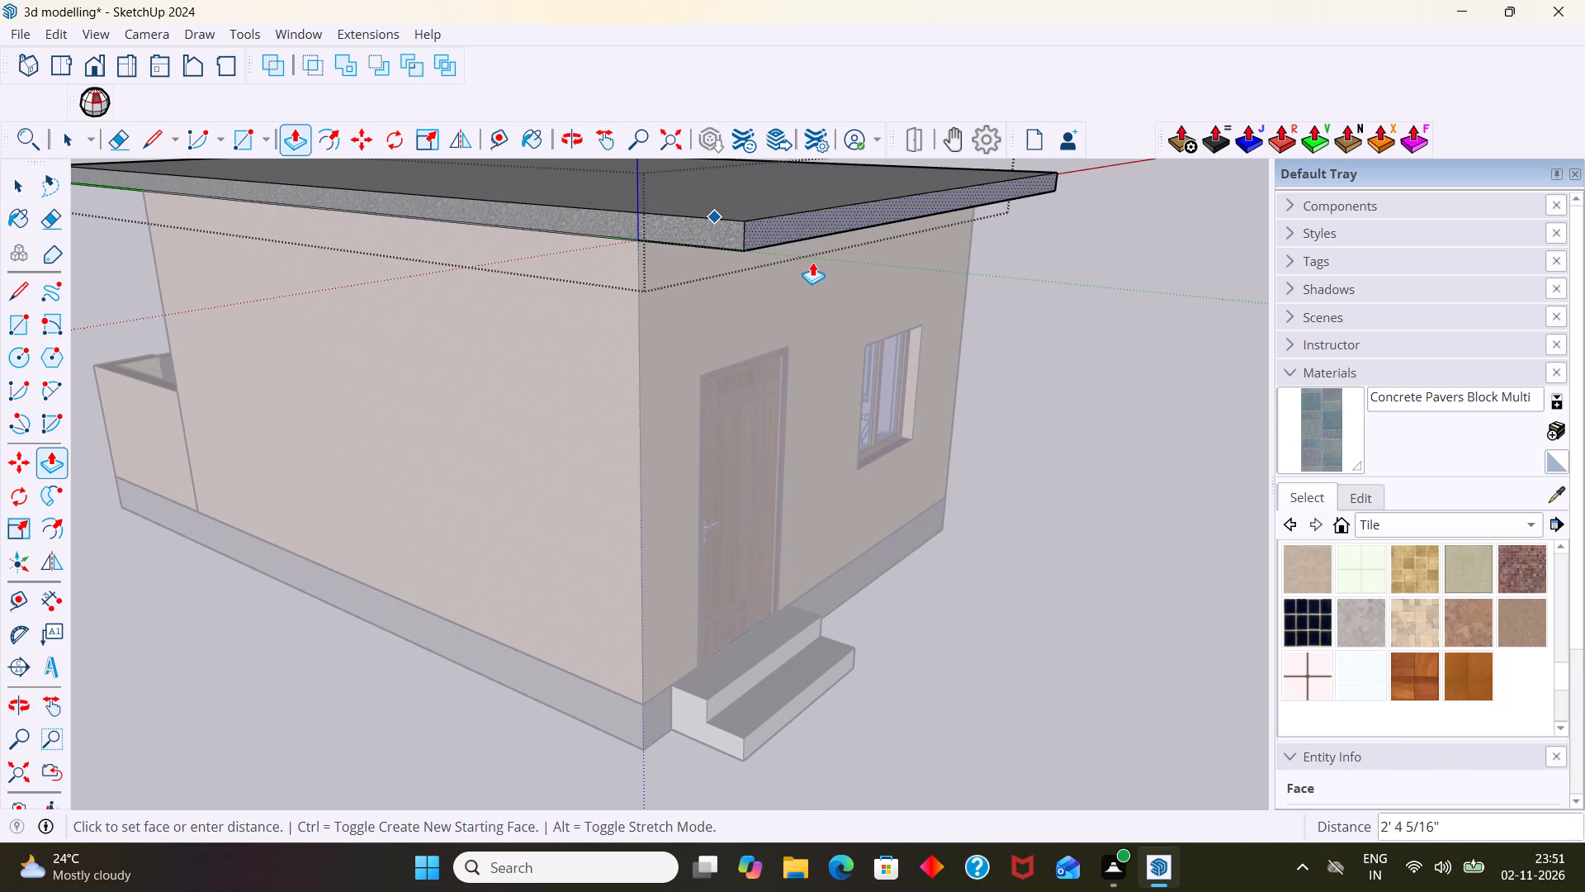
key(2)
key(apostrophe)
key(Return)
key(space)
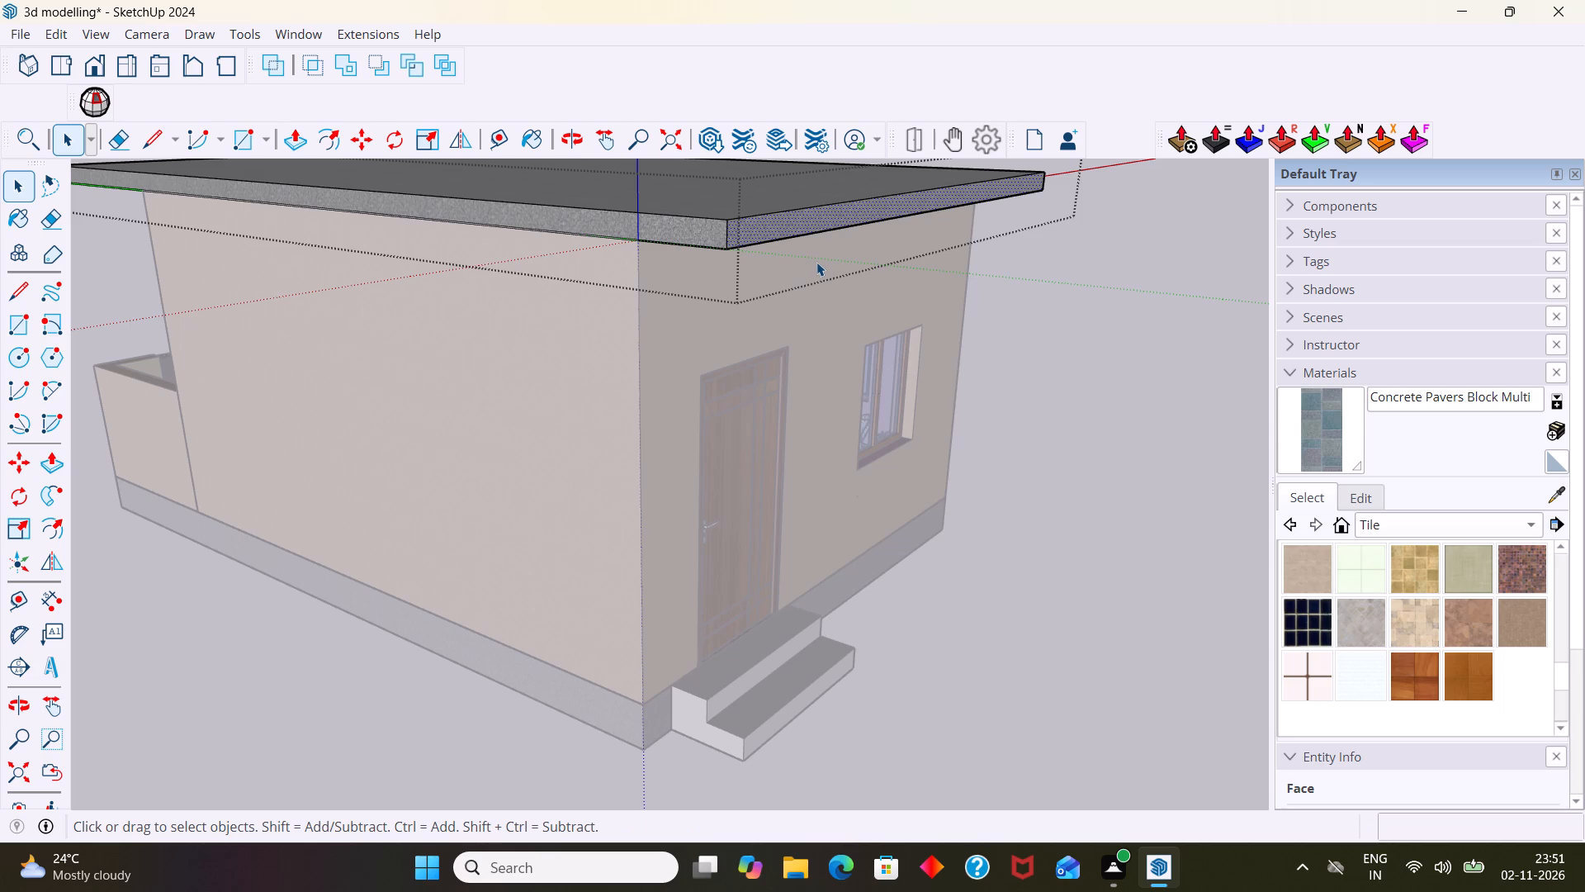
click(1221, 330)
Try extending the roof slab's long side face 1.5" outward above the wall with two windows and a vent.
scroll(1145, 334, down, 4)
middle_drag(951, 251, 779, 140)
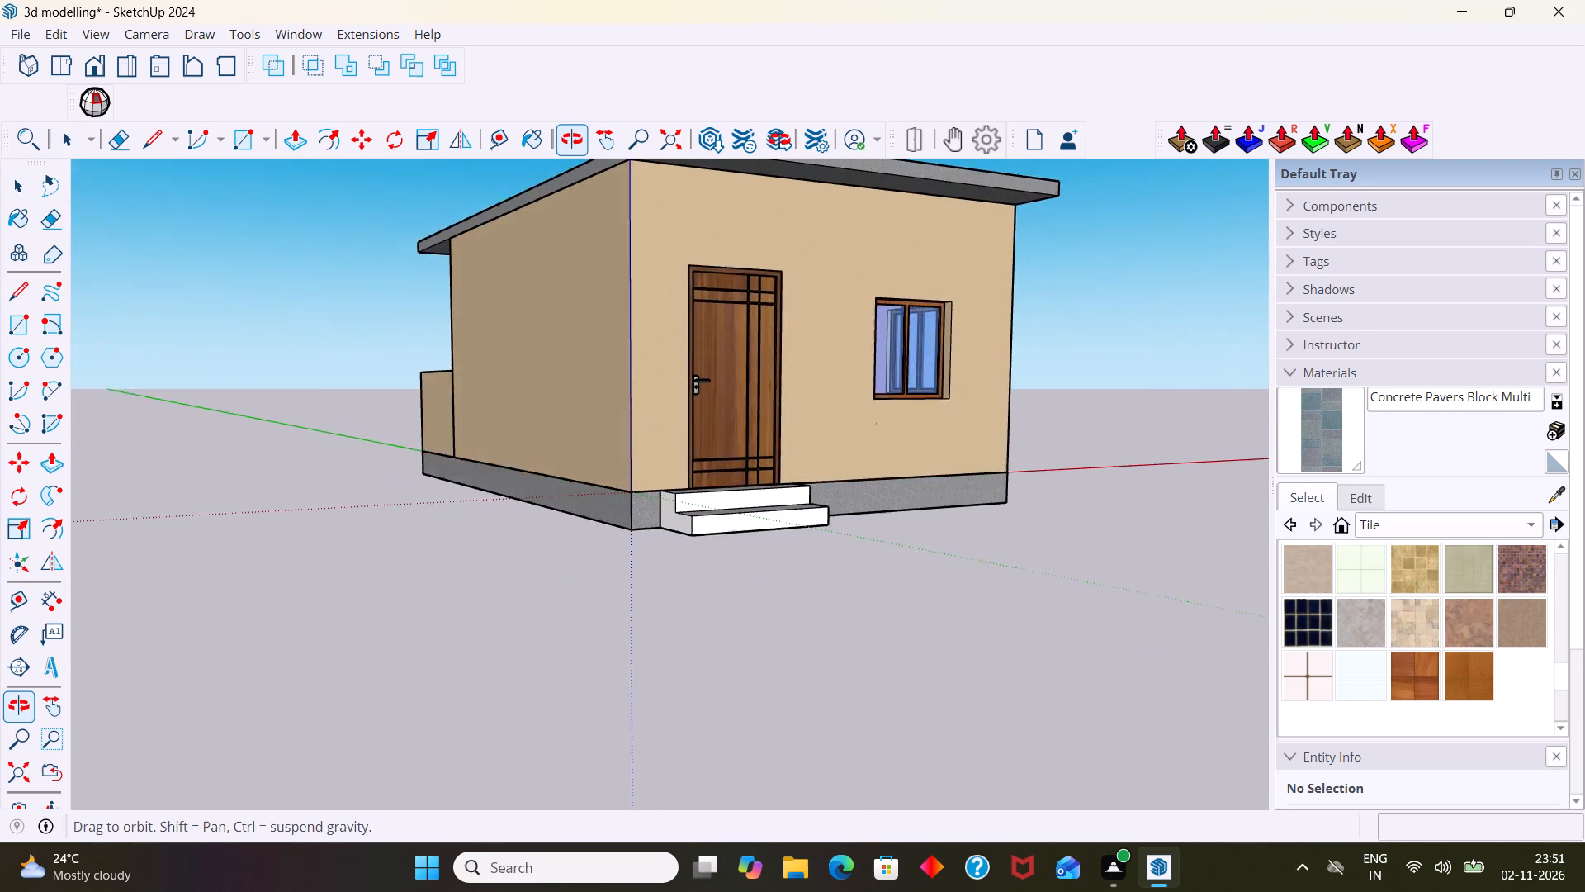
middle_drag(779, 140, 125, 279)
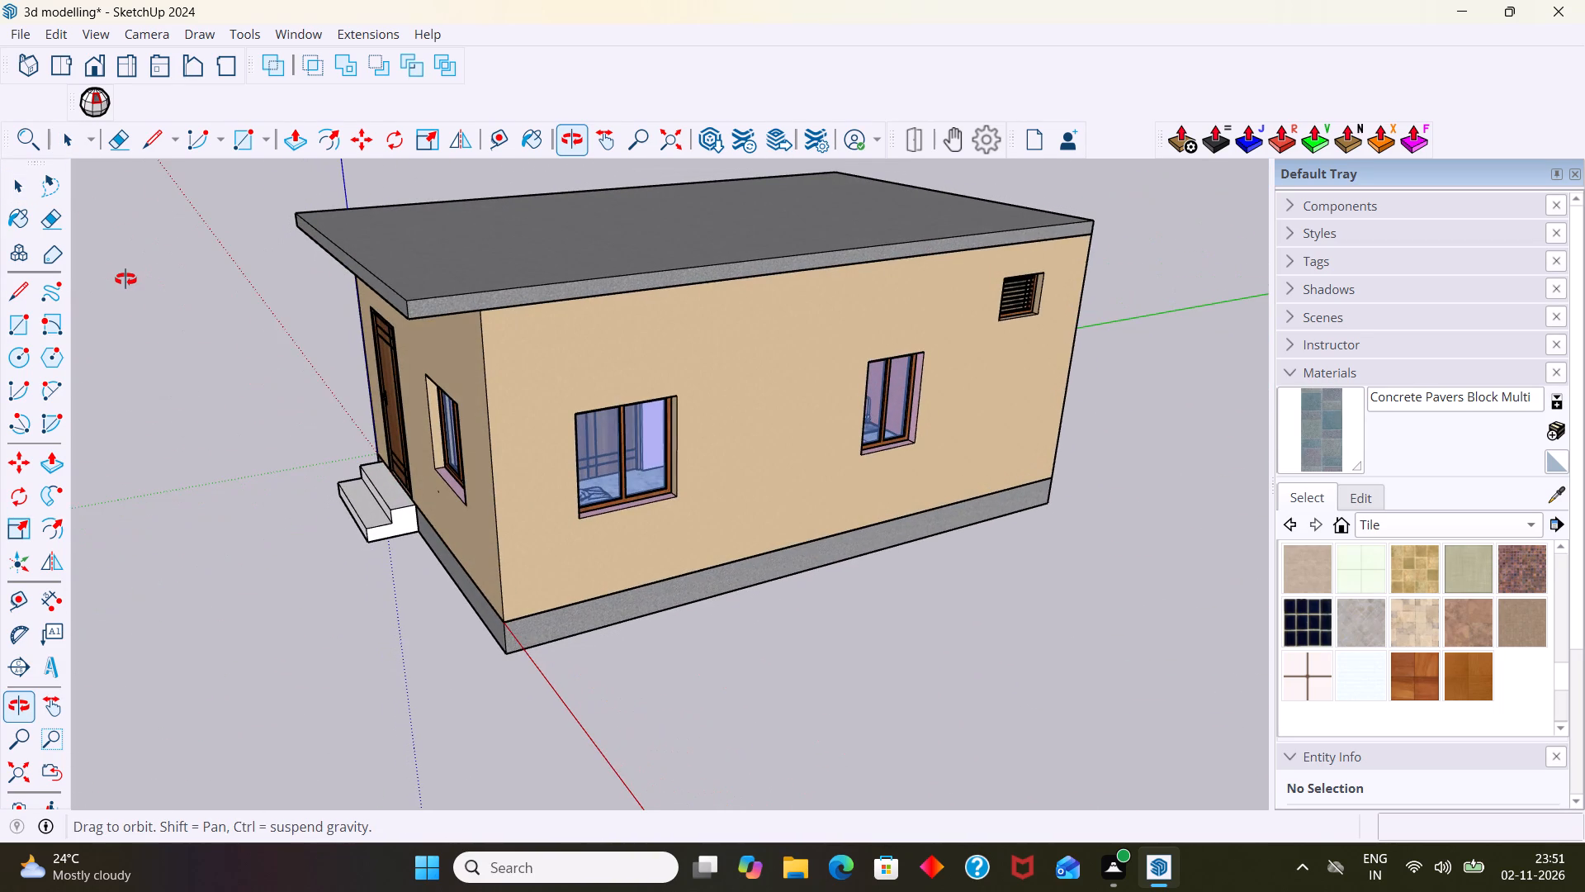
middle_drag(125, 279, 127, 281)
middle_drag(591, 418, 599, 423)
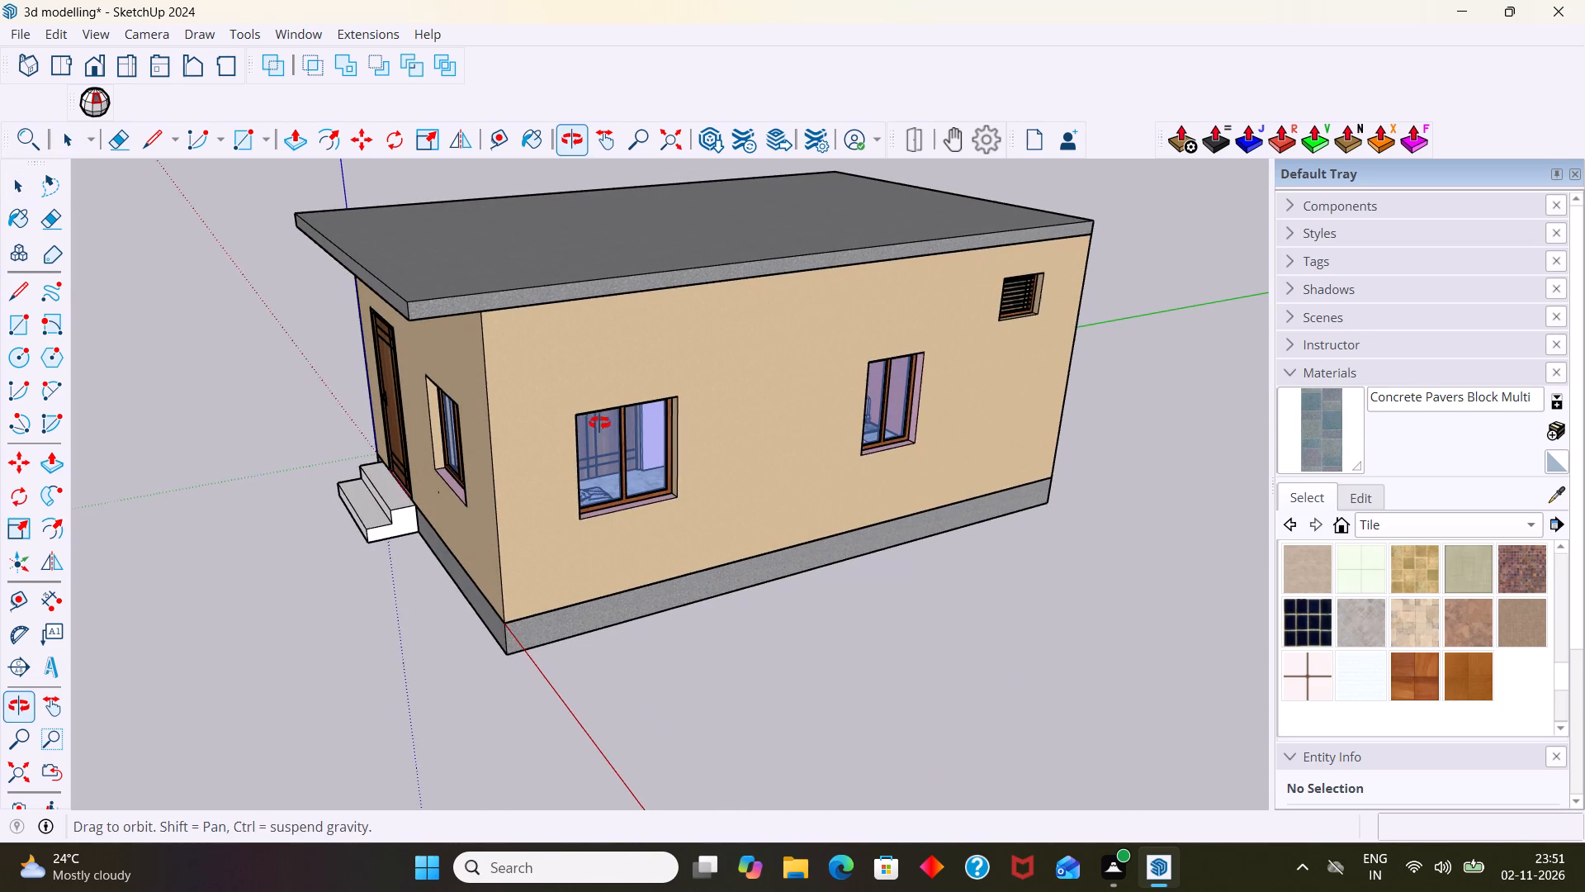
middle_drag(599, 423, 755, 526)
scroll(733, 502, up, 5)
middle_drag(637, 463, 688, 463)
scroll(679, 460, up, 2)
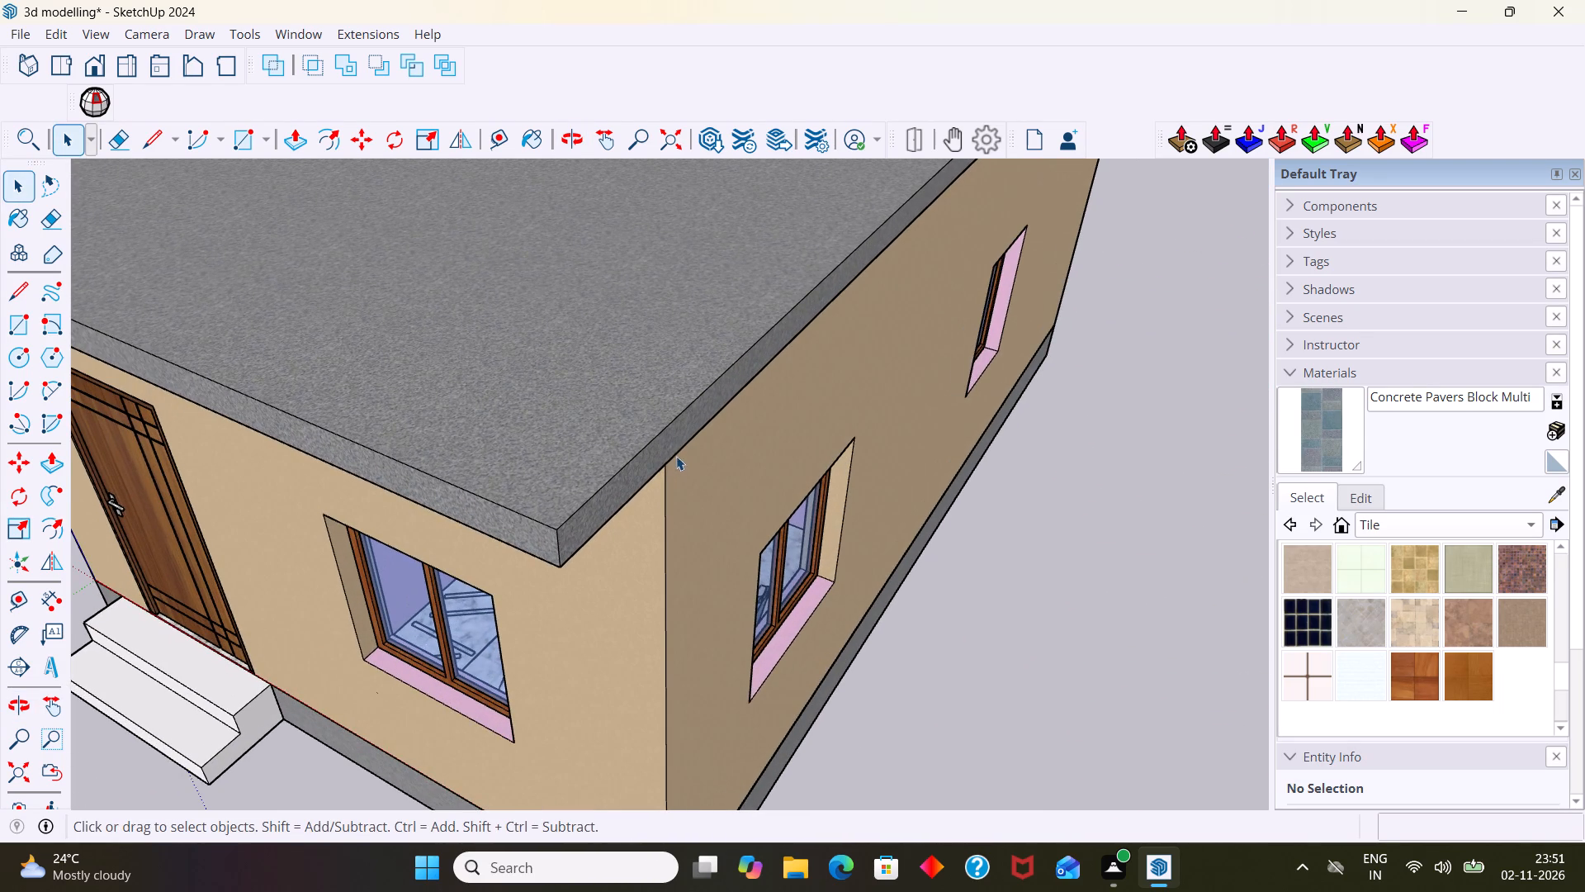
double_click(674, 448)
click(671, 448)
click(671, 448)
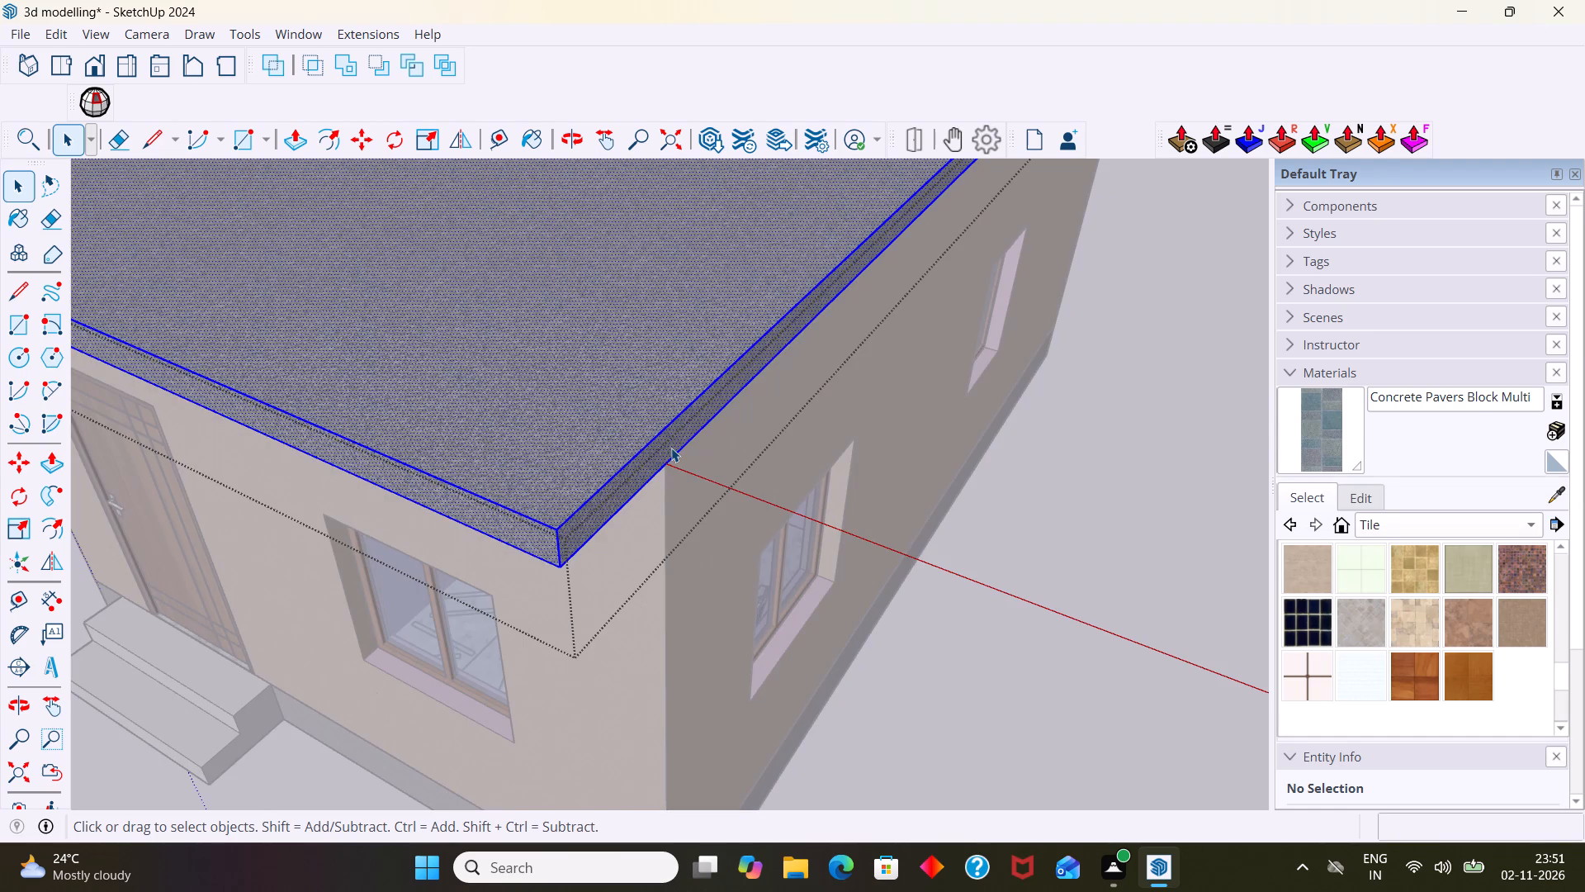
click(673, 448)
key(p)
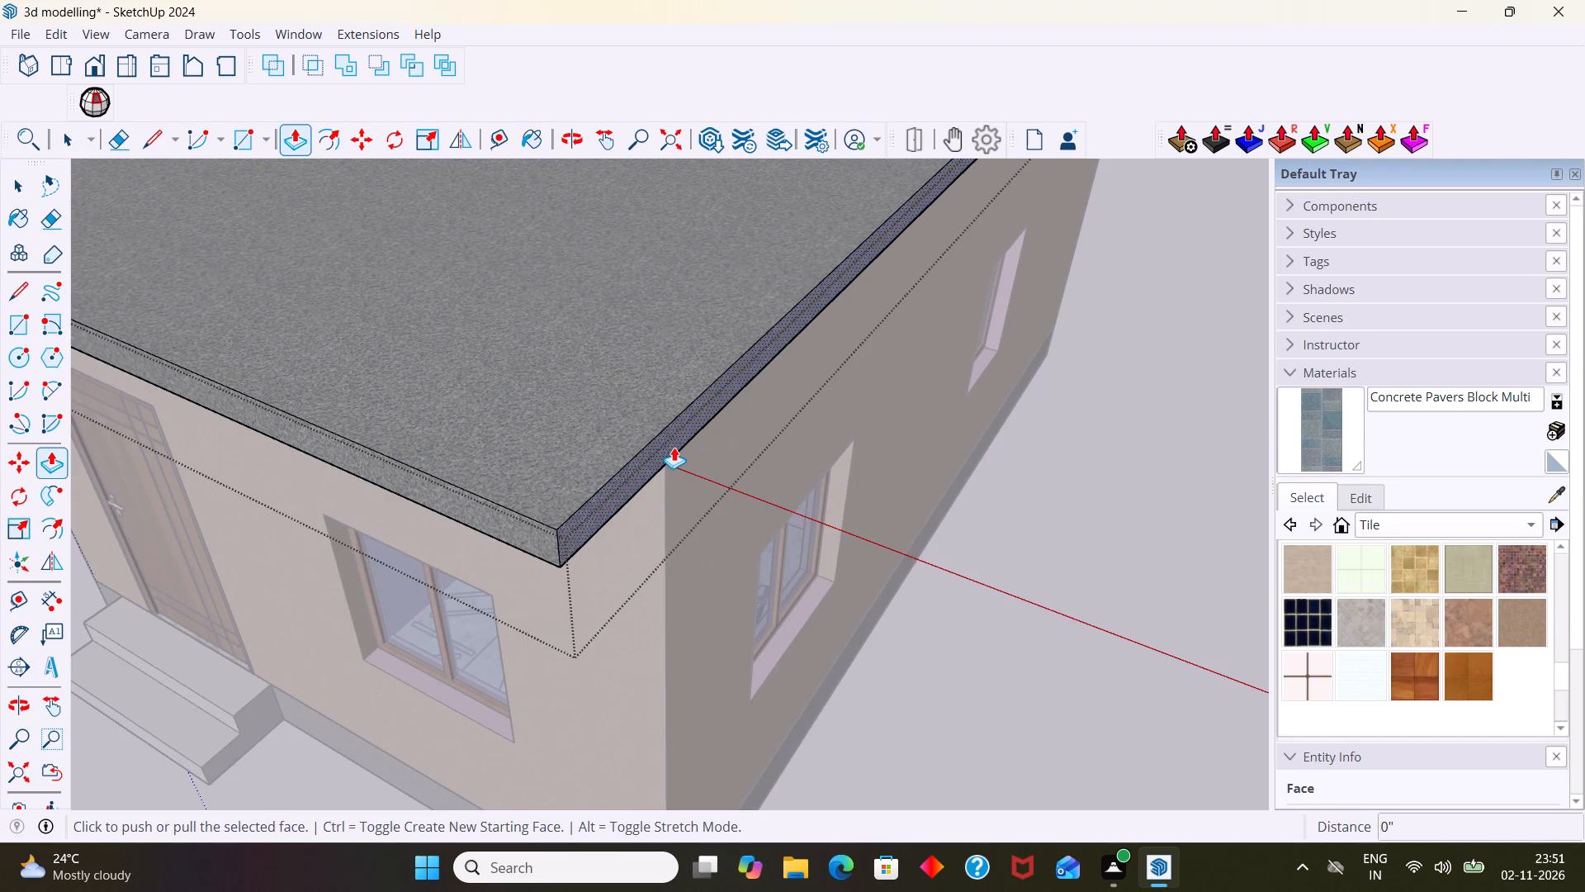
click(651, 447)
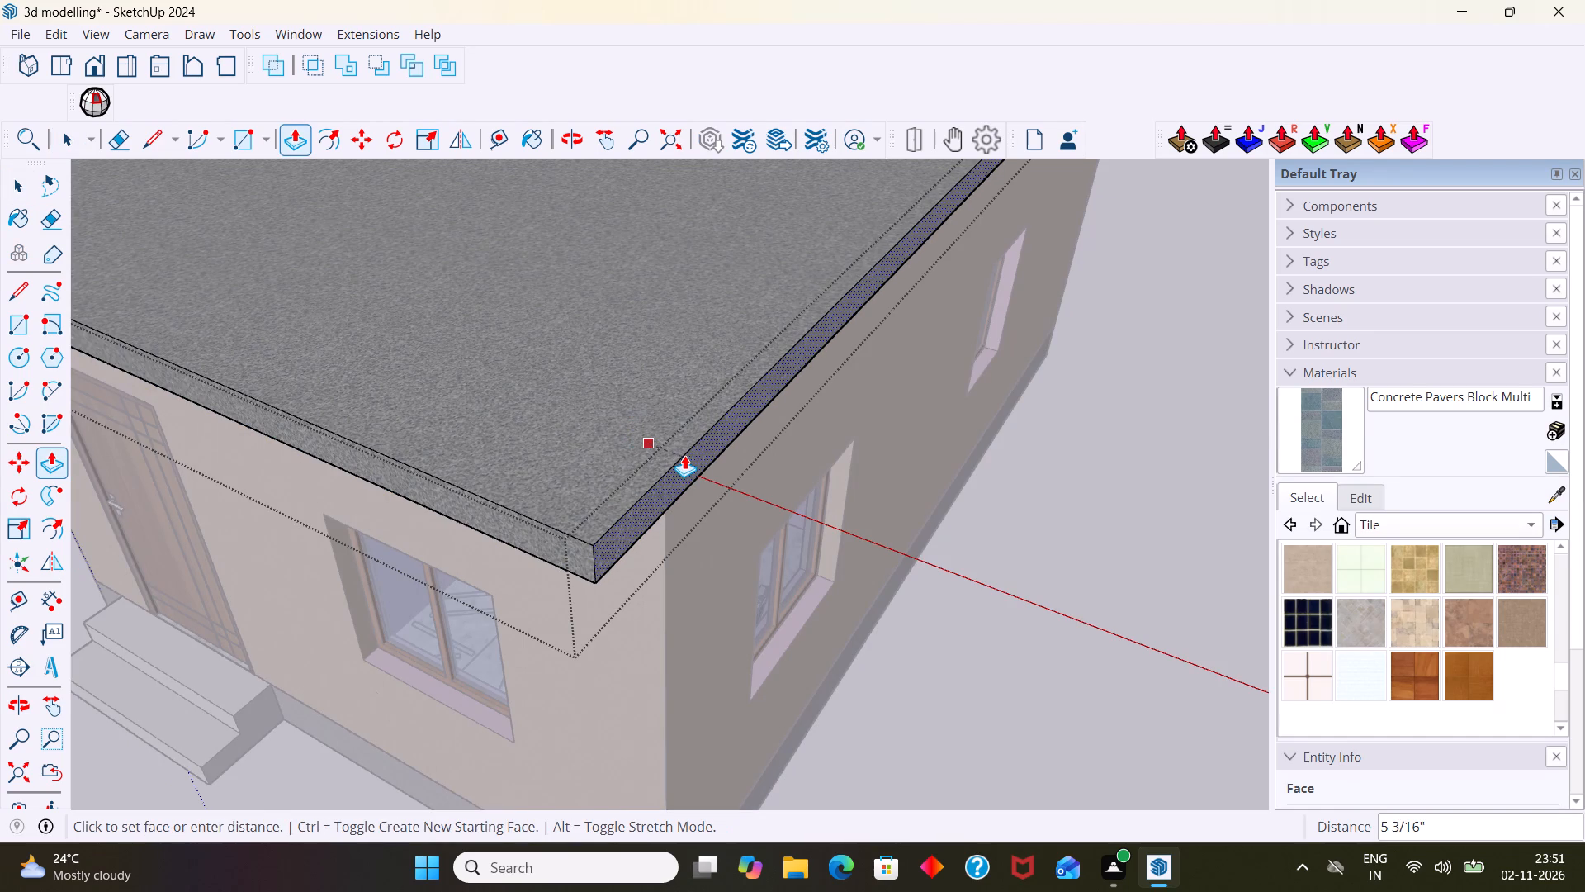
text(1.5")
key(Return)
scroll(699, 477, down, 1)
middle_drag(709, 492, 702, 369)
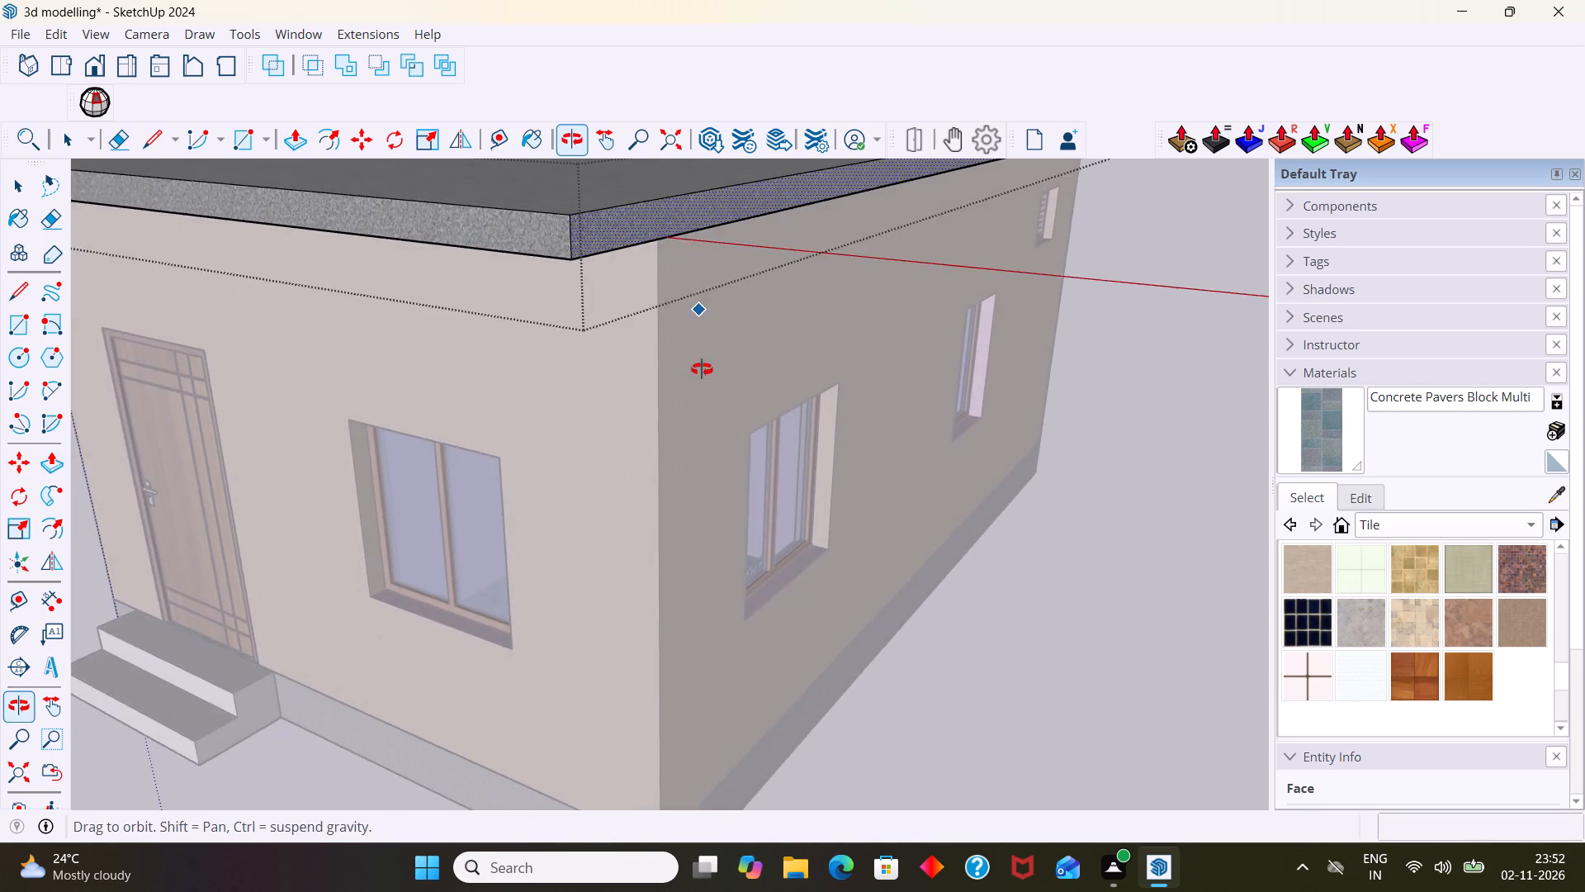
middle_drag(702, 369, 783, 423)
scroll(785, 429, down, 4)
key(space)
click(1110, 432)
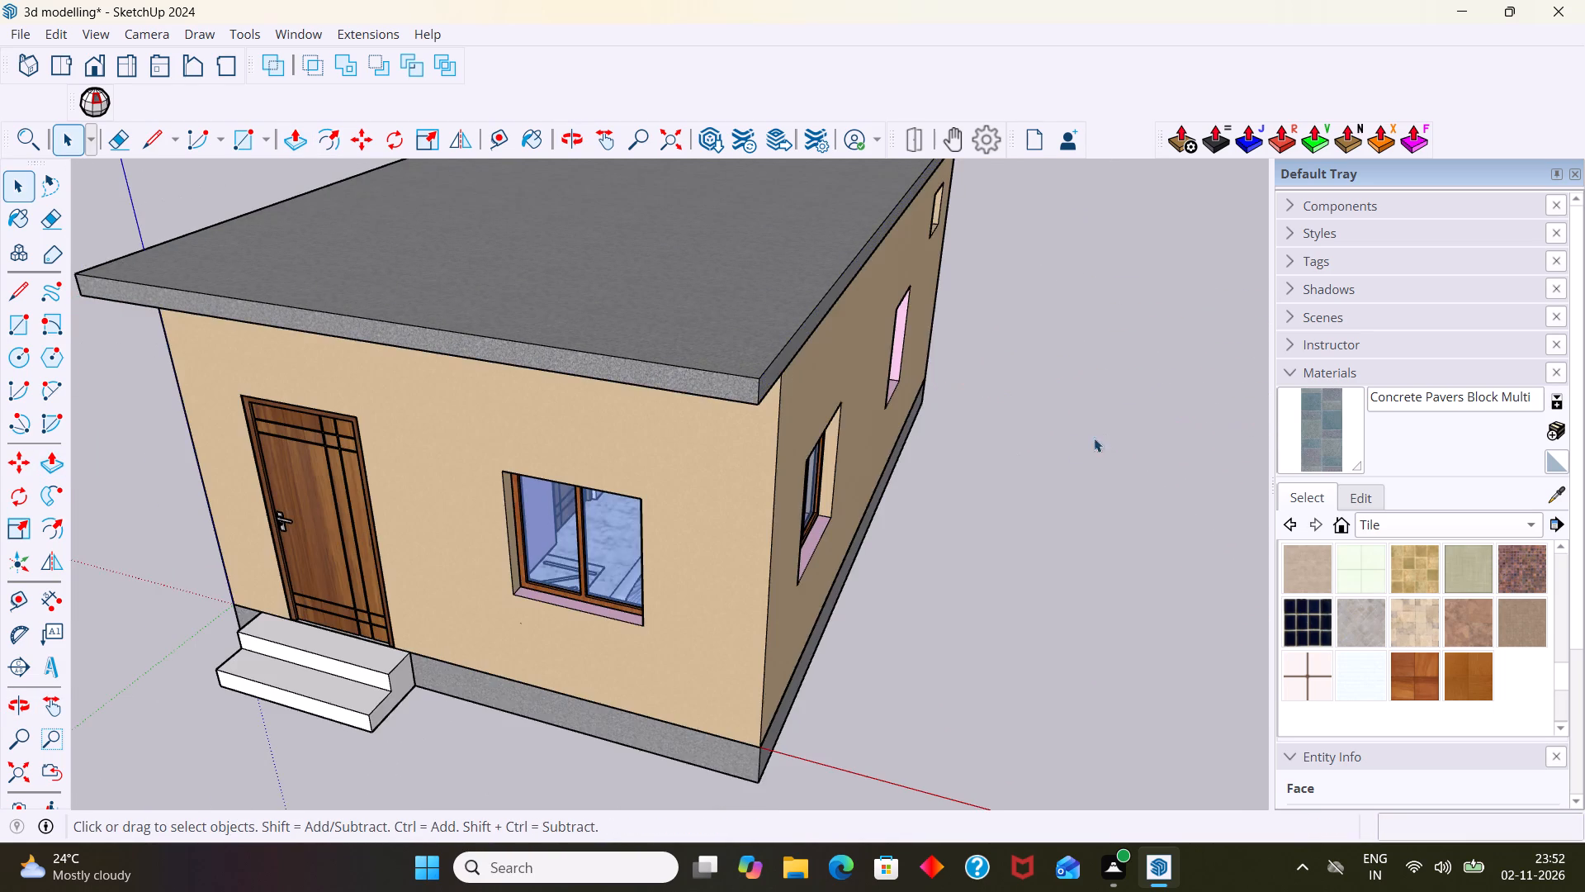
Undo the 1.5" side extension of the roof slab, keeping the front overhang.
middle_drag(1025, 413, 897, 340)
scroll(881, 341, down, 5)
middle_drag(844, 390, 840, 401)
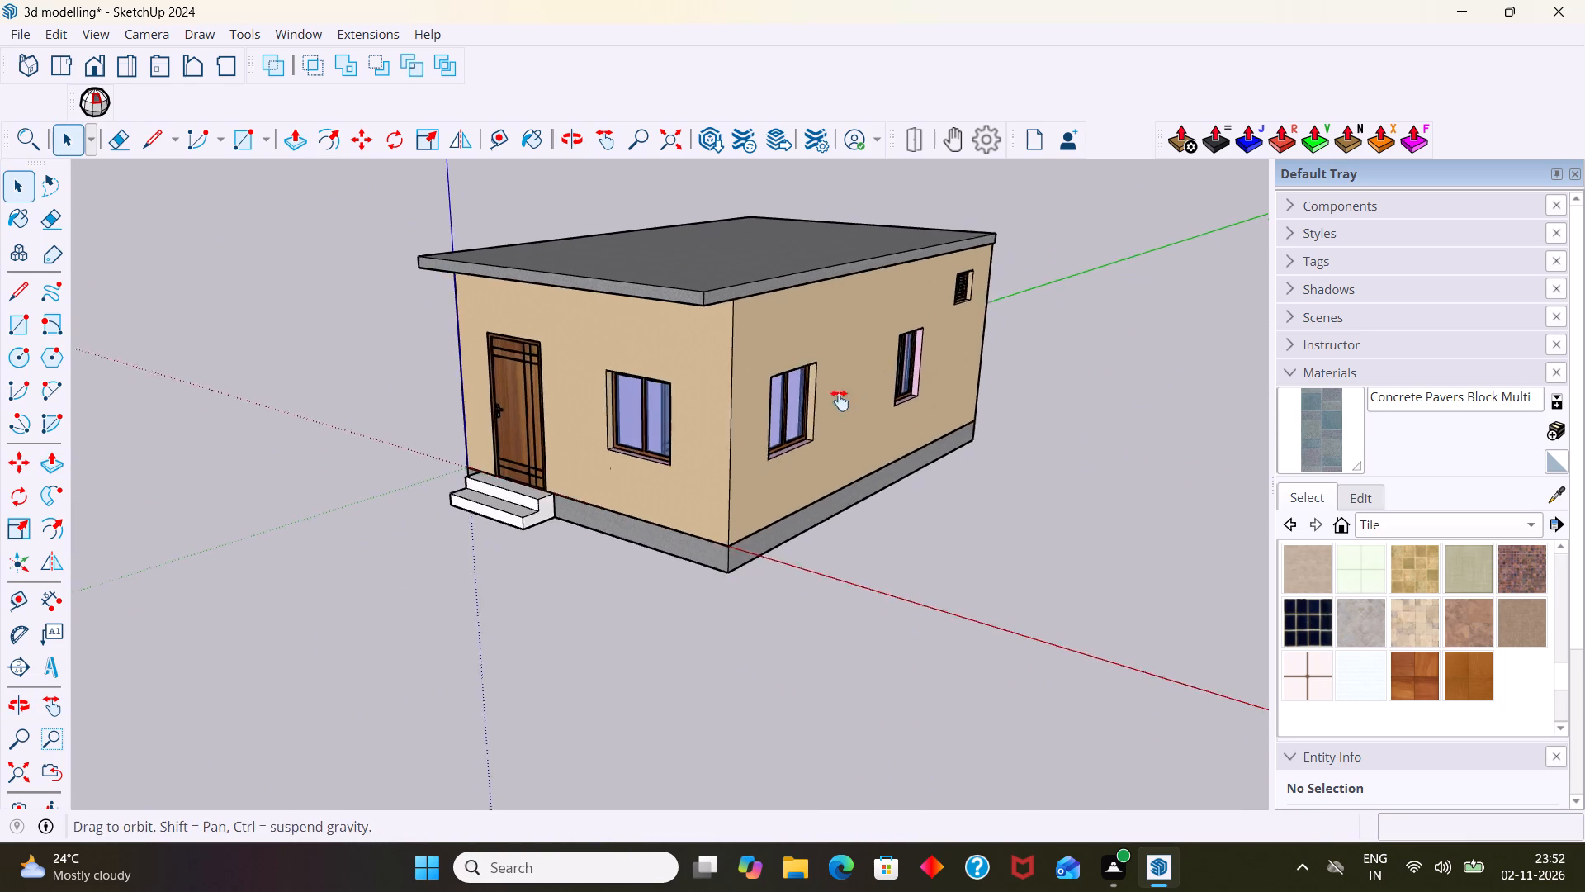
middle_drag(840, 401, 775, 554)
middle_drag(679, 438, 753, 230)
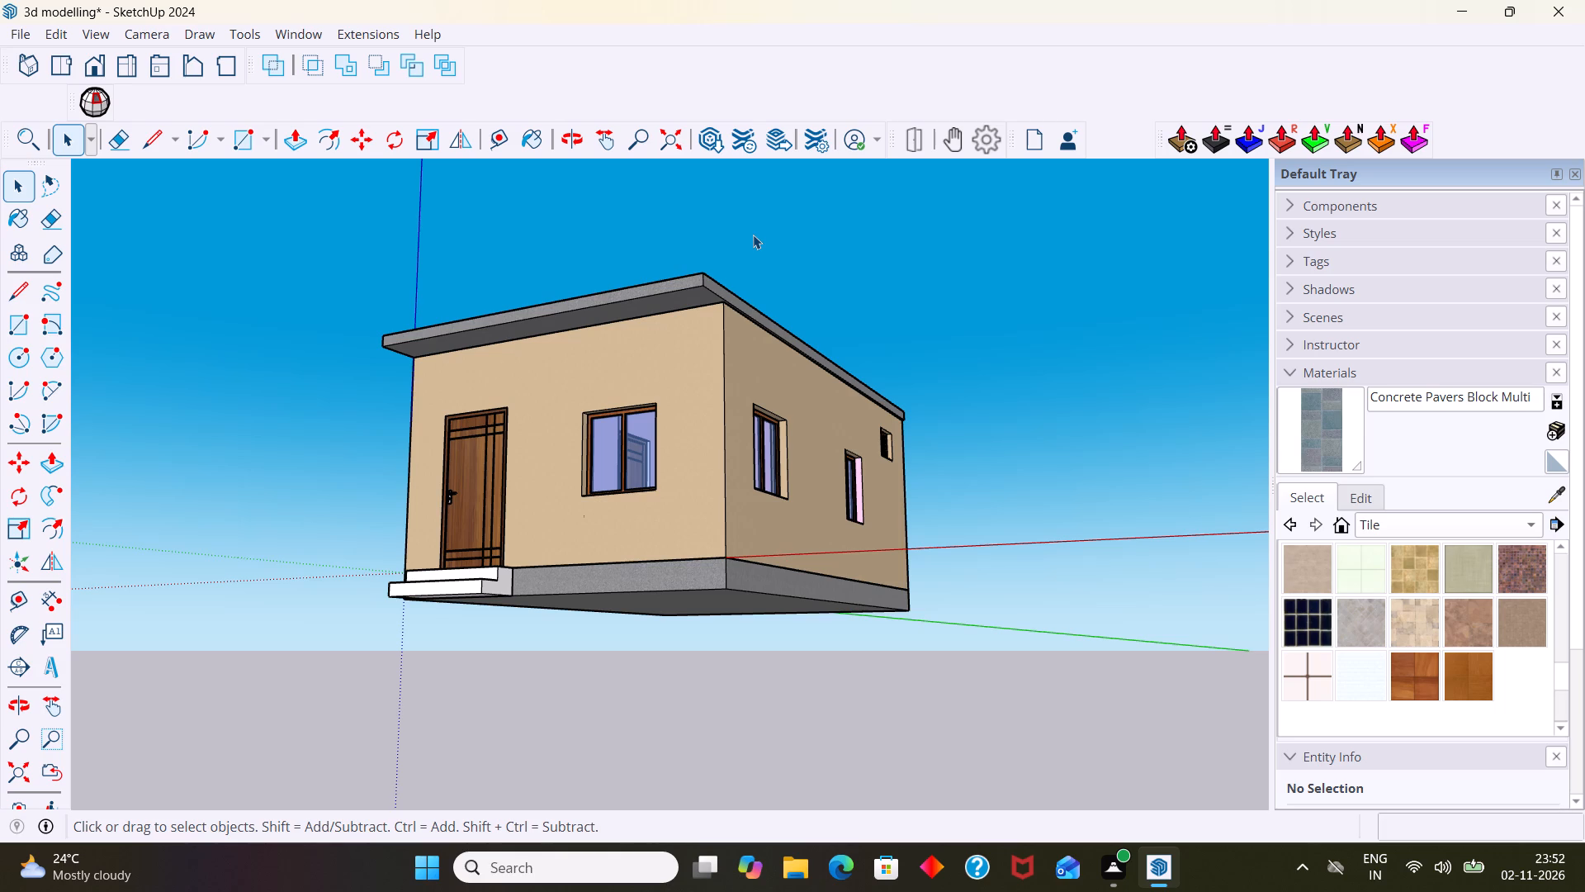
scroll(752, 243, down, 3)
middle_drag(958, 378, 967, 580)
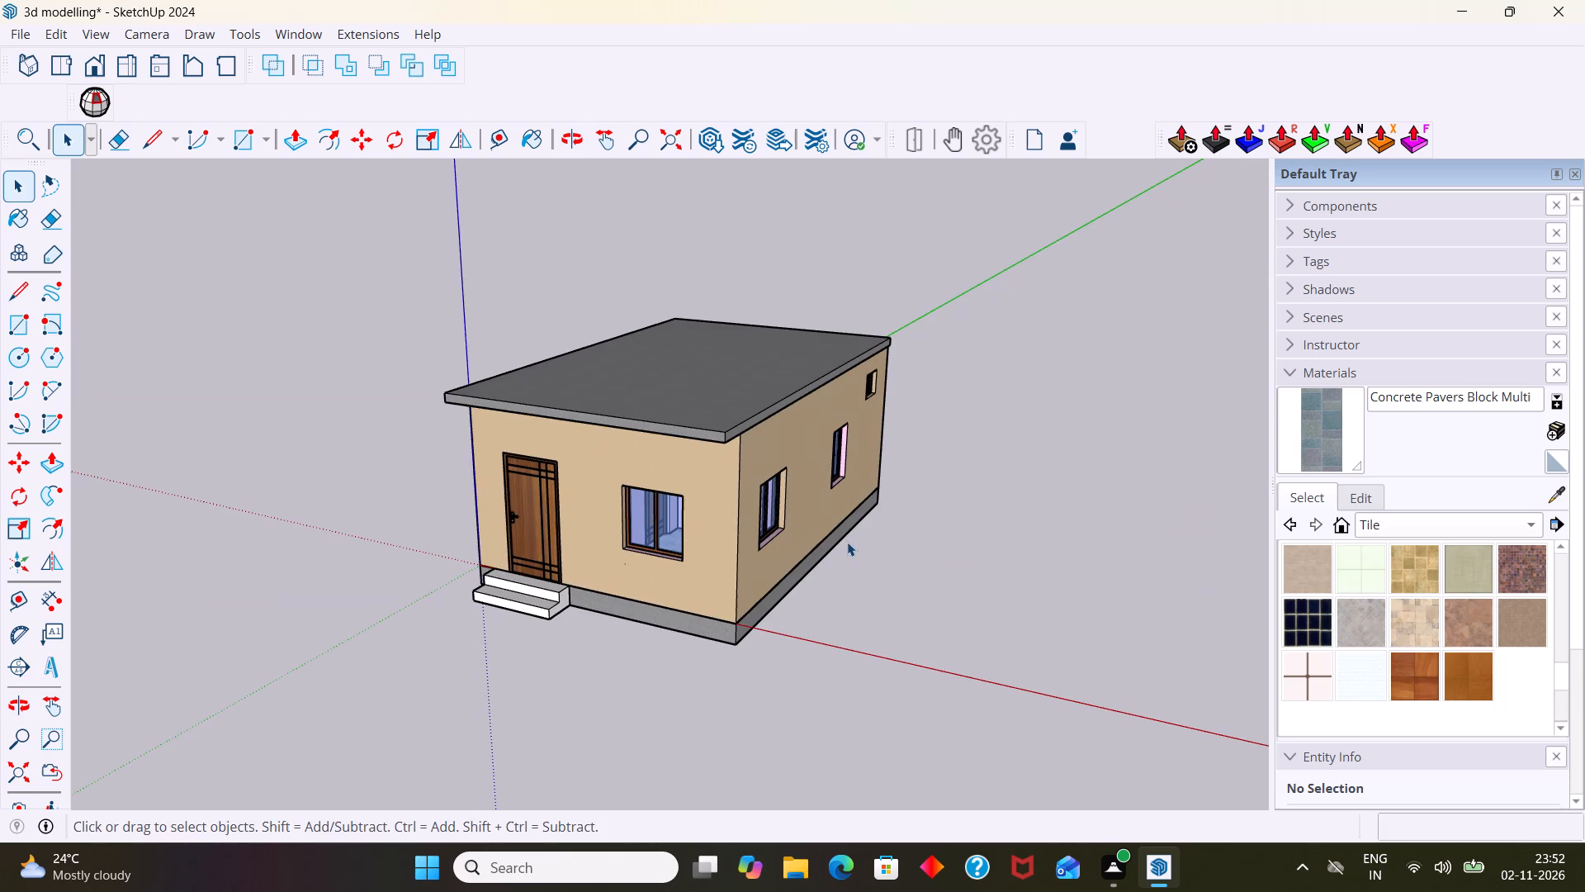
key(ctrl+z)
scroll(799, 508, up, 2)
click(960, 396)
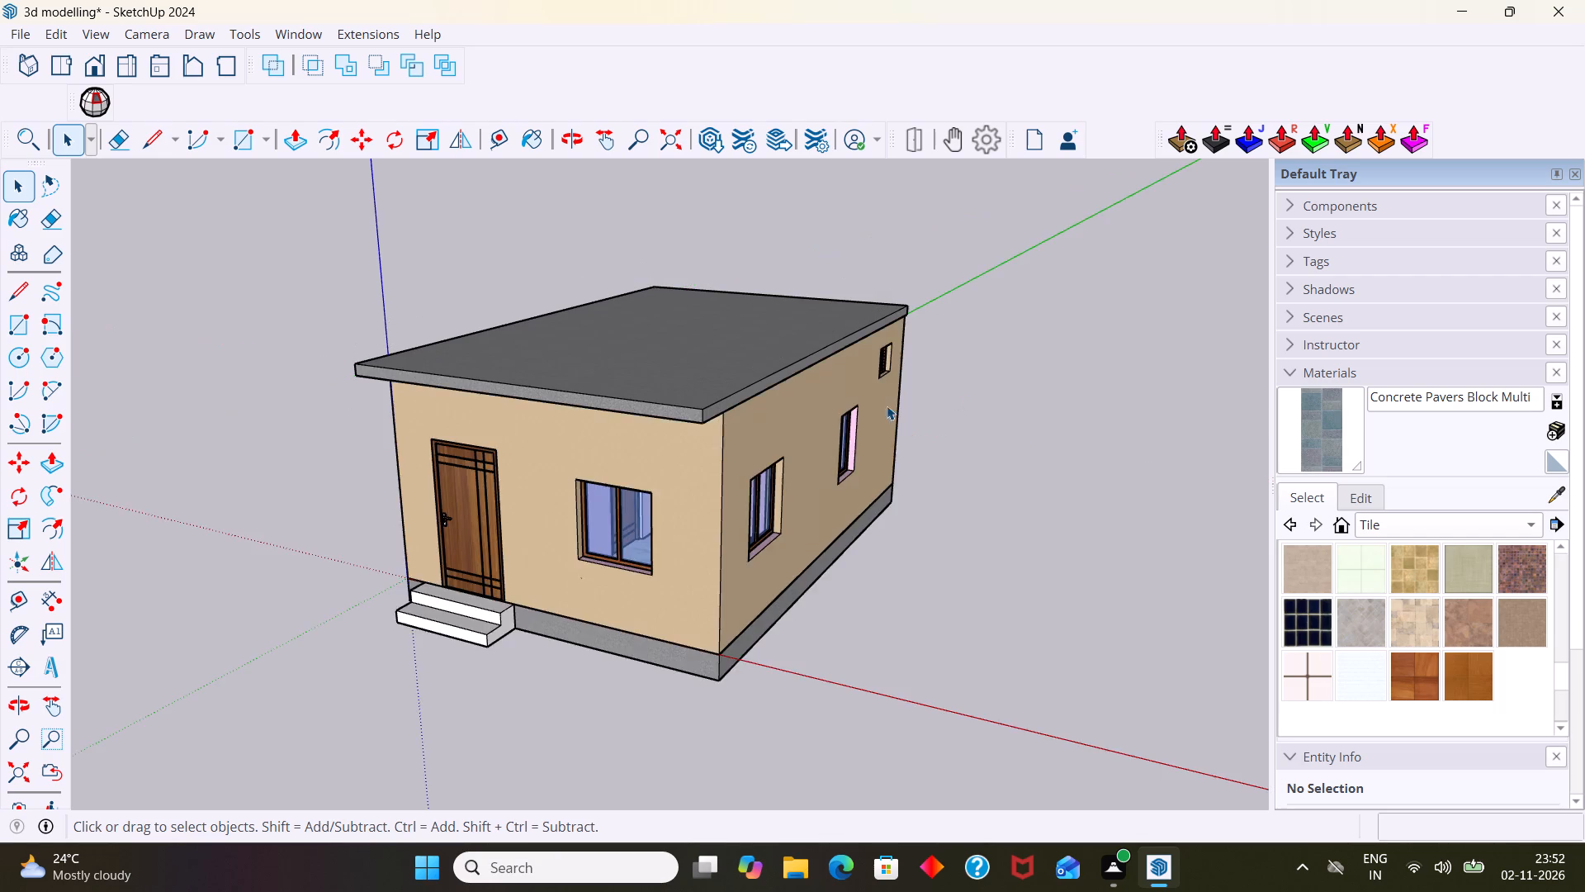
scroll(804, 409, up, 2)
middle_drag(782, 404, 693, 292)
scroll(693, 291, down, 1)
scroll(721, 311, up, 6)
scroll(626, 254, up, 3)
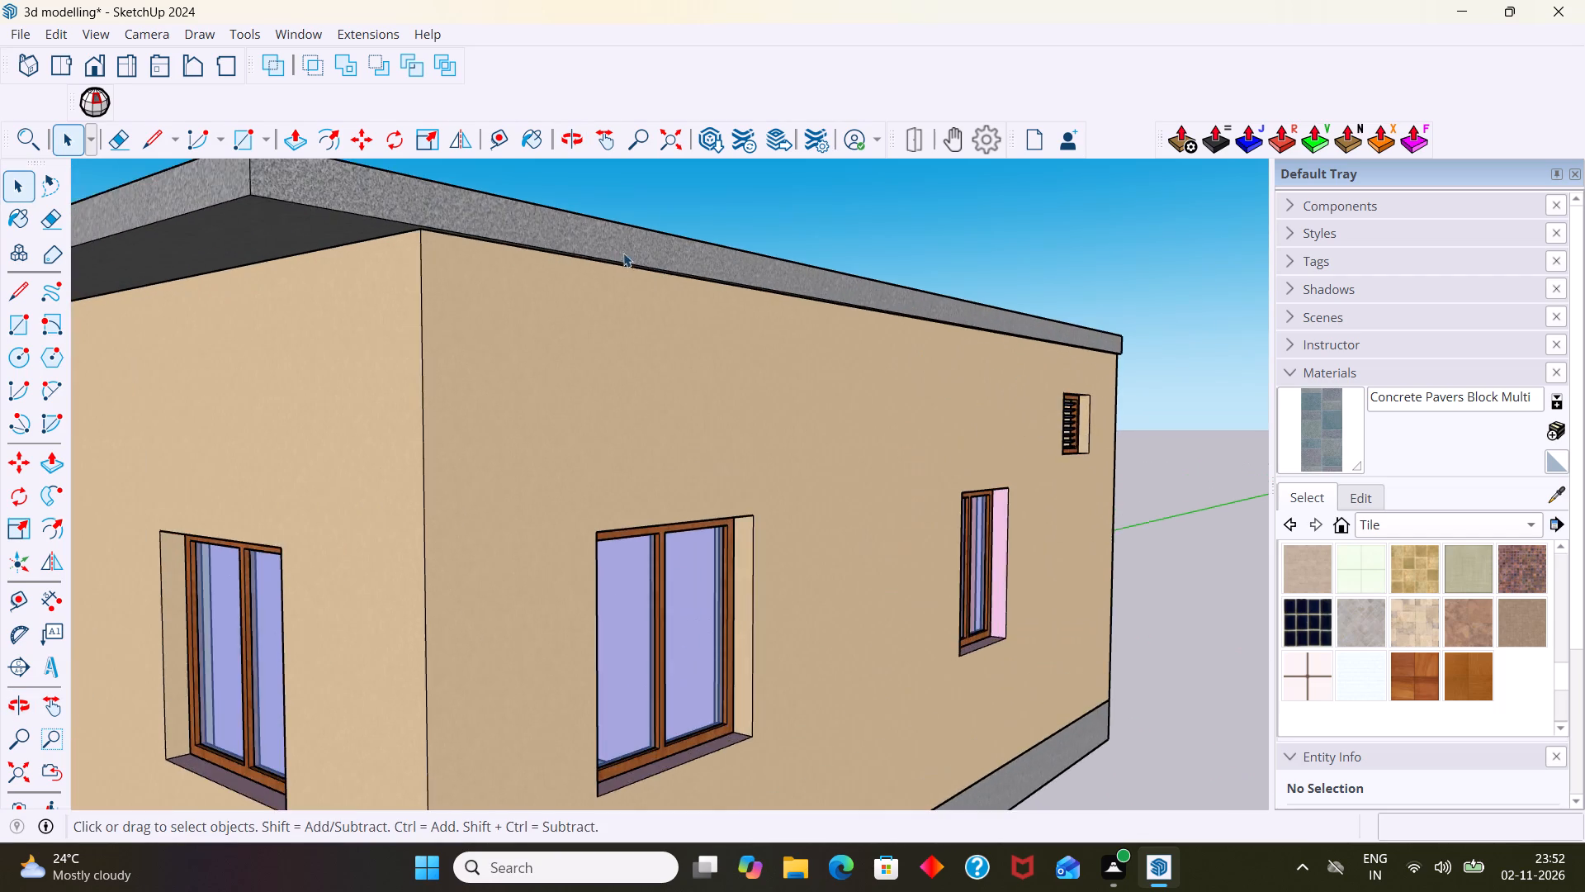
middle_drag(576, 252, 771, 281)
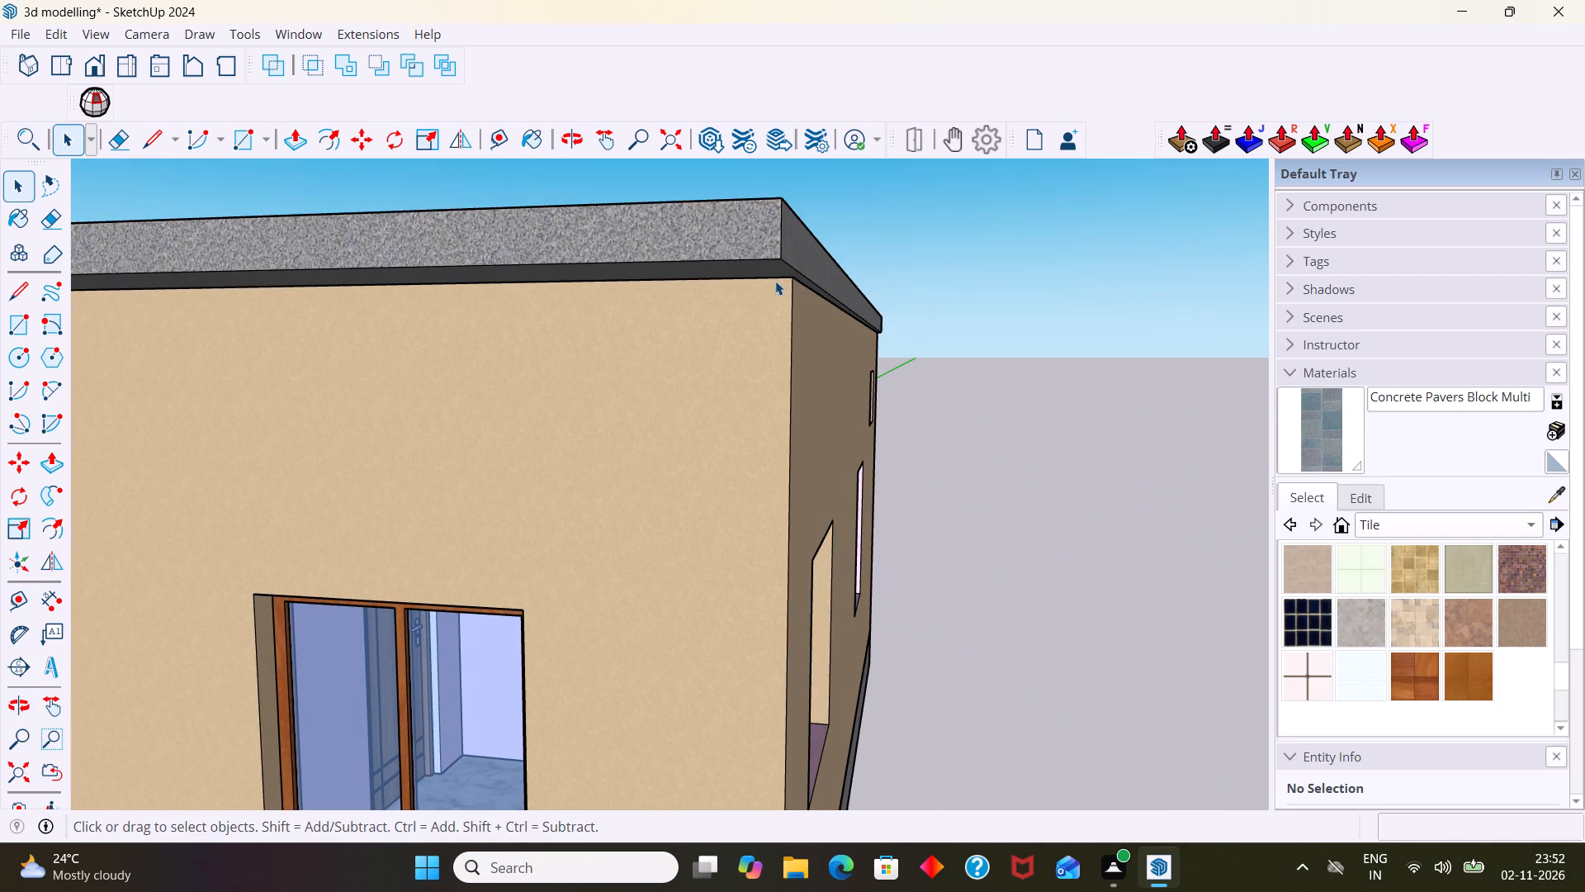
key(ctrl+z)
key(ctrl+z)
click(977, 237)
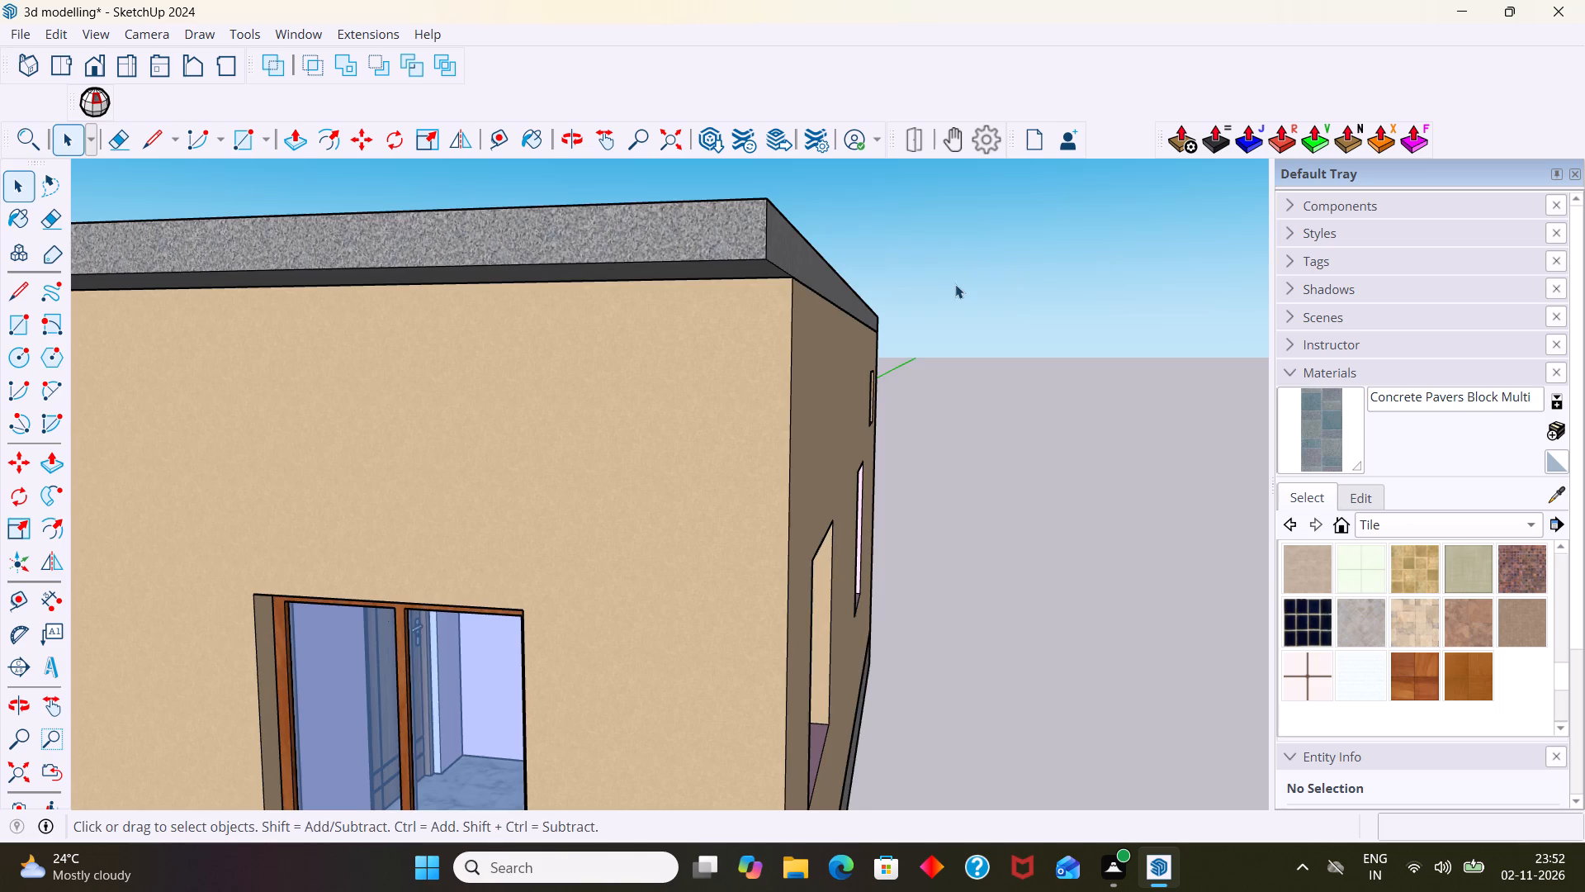
Extend the roof slab's long side face 1.5' outward above the wall with two windows and a vent.
middle_drag(955, 284, 822, 423)
scroll(714, 384, up, 5)
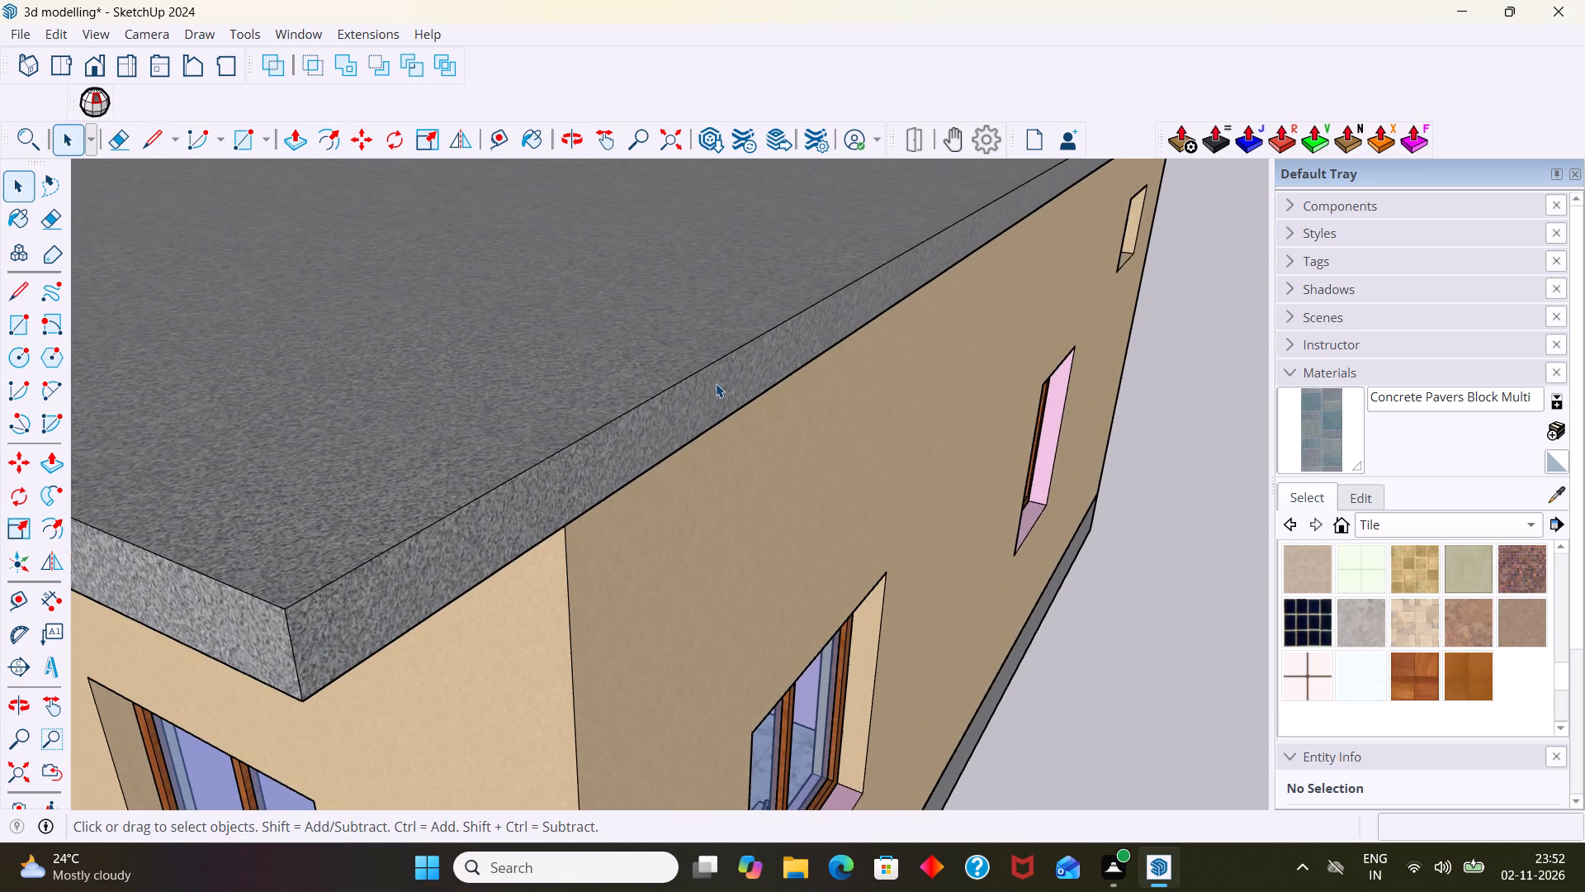
double_click(722, 386)
click(730, 410)
double_click(717, 406)
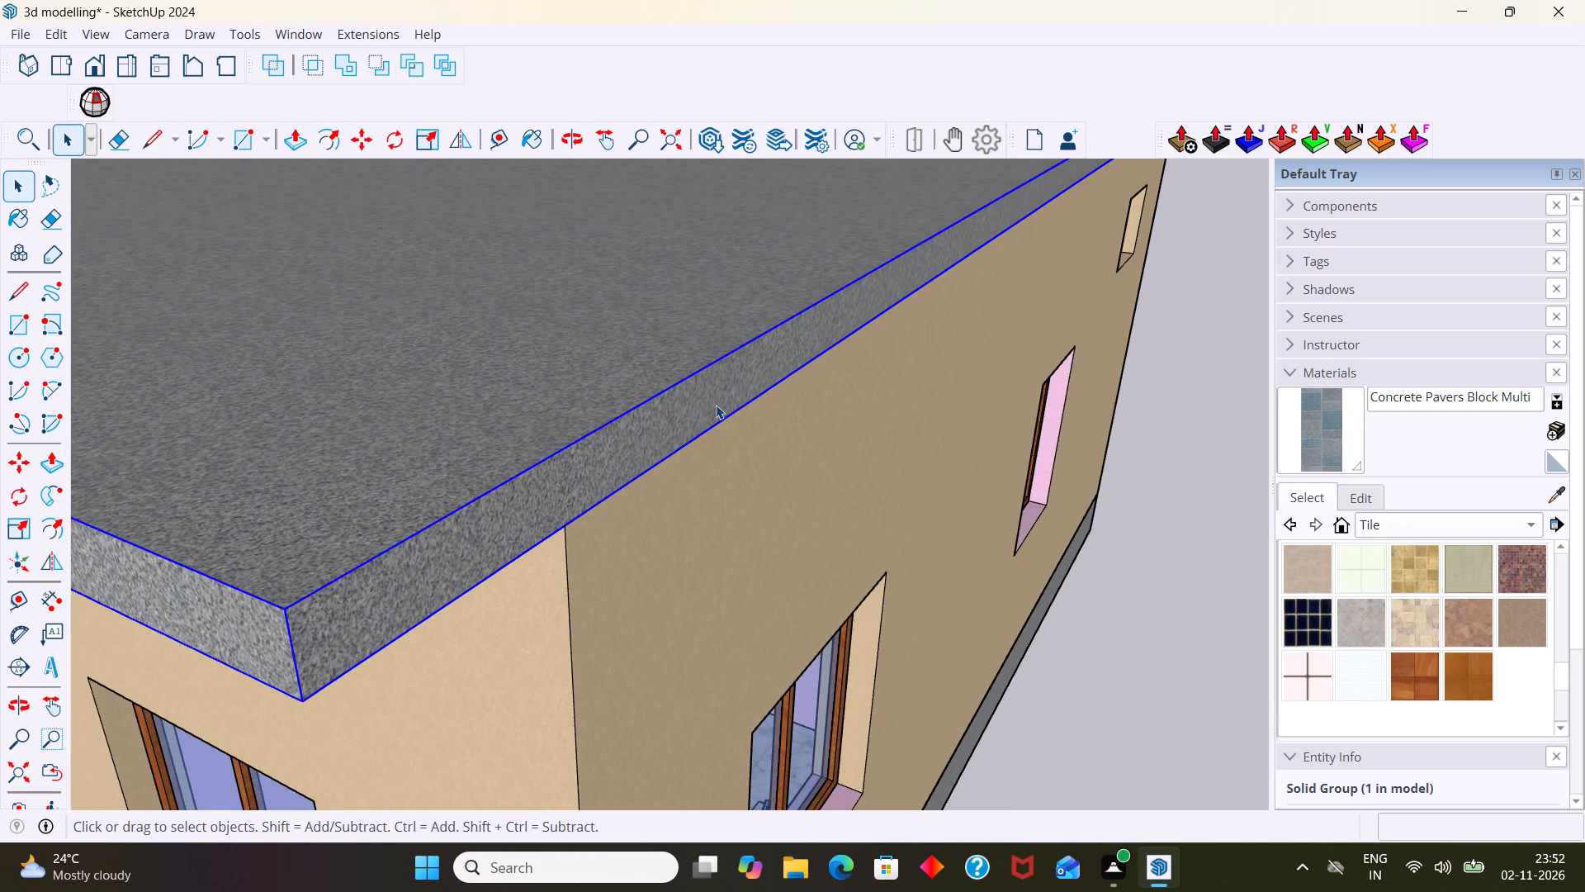
scroll(712, 402, up, 2)
click(712, 401)
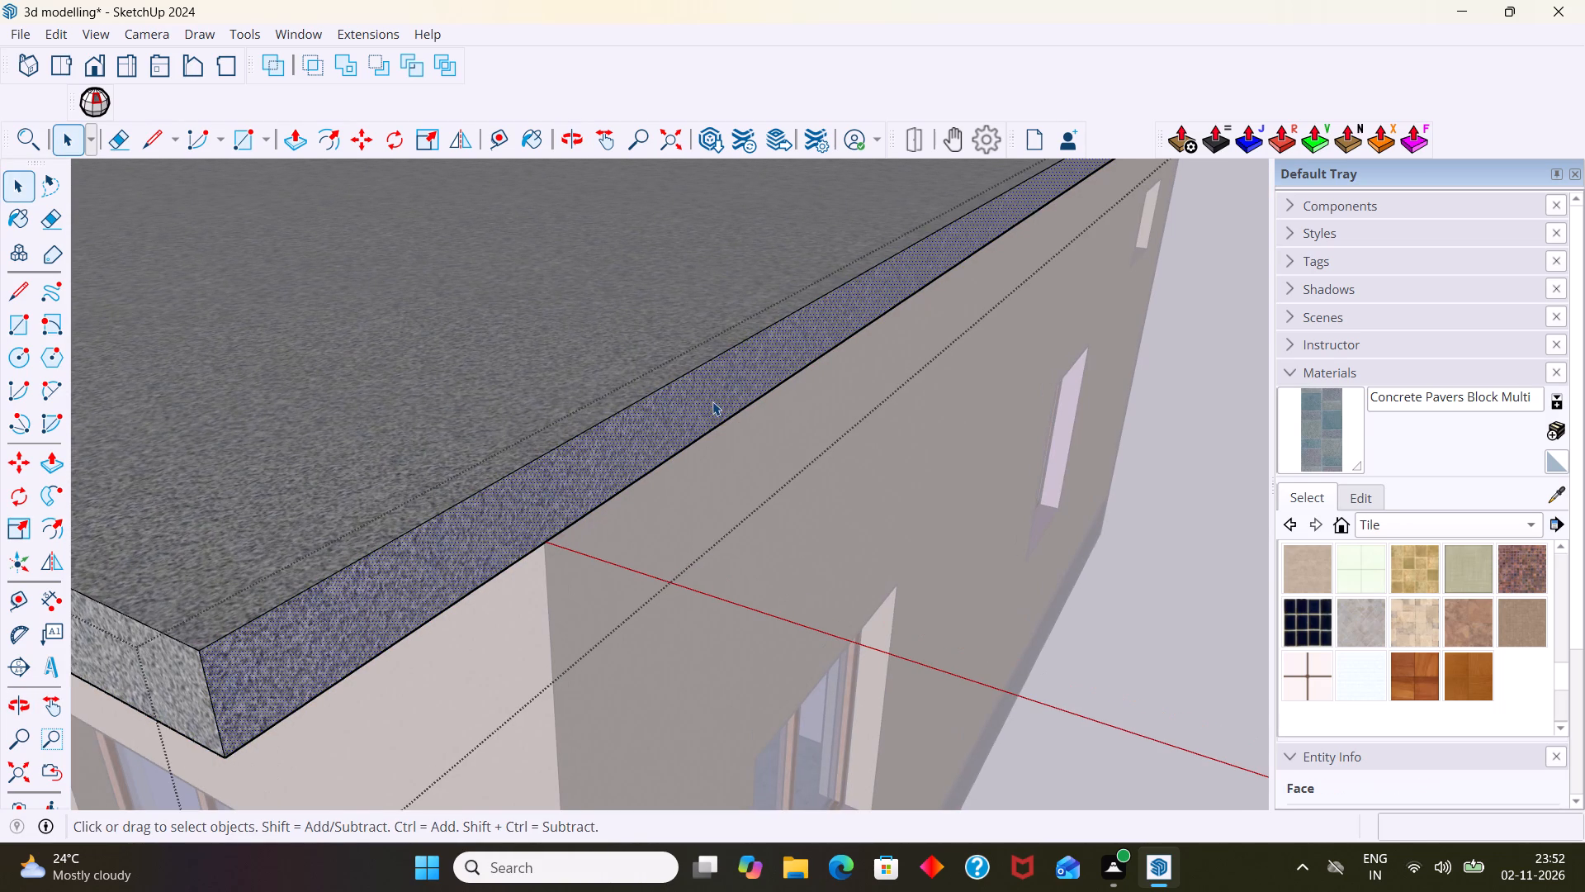
key(p)
click(712, 401)
scroll(843, 428, down, 3)
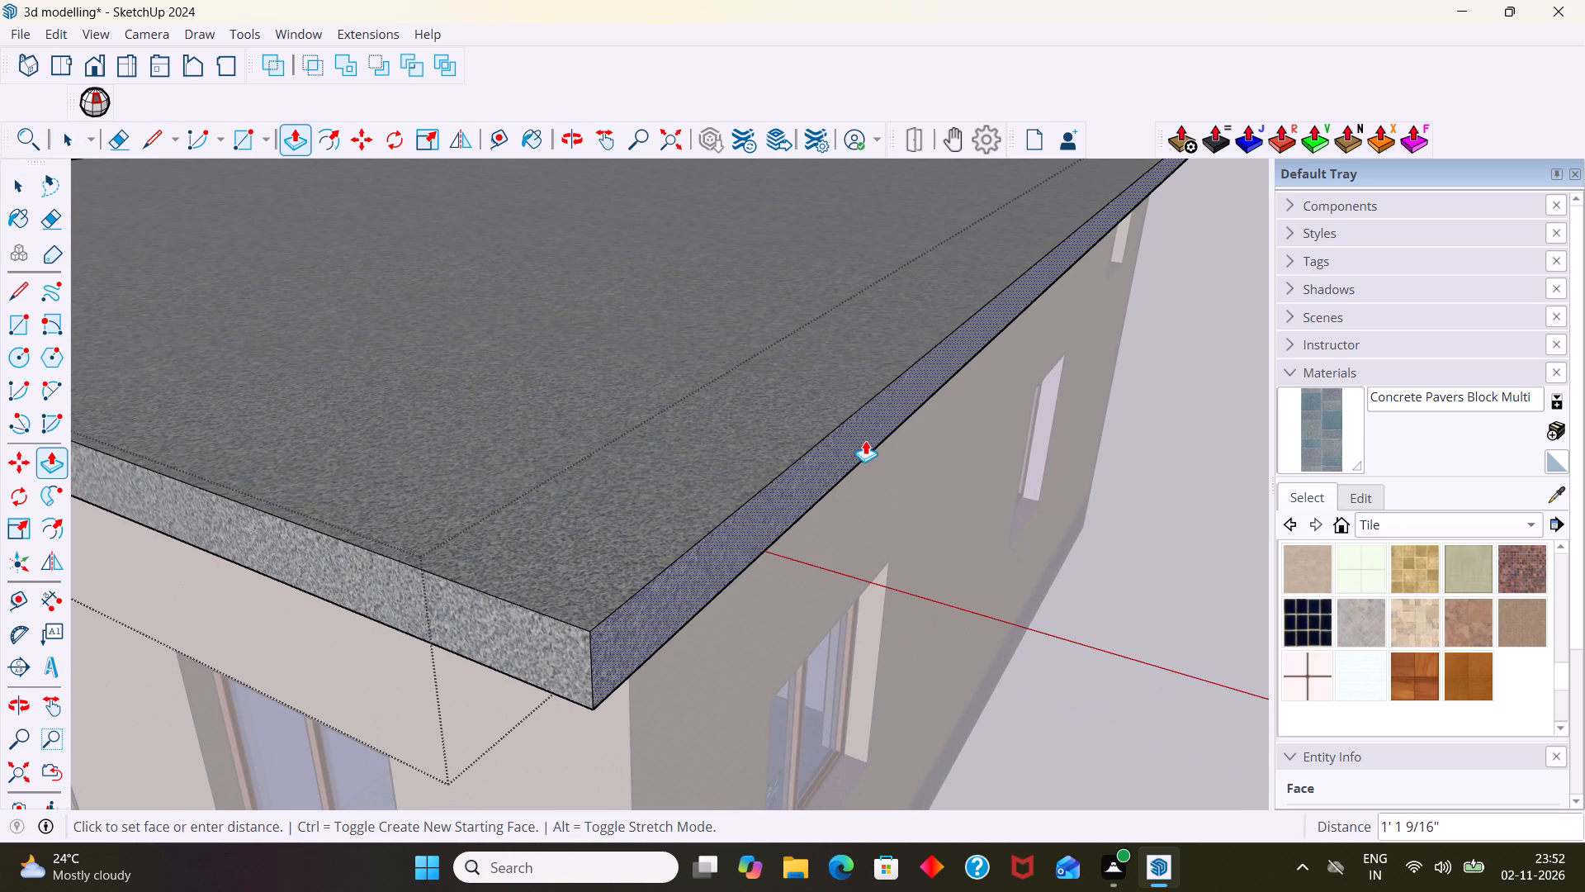
text(1.5)
key(apostrophe)
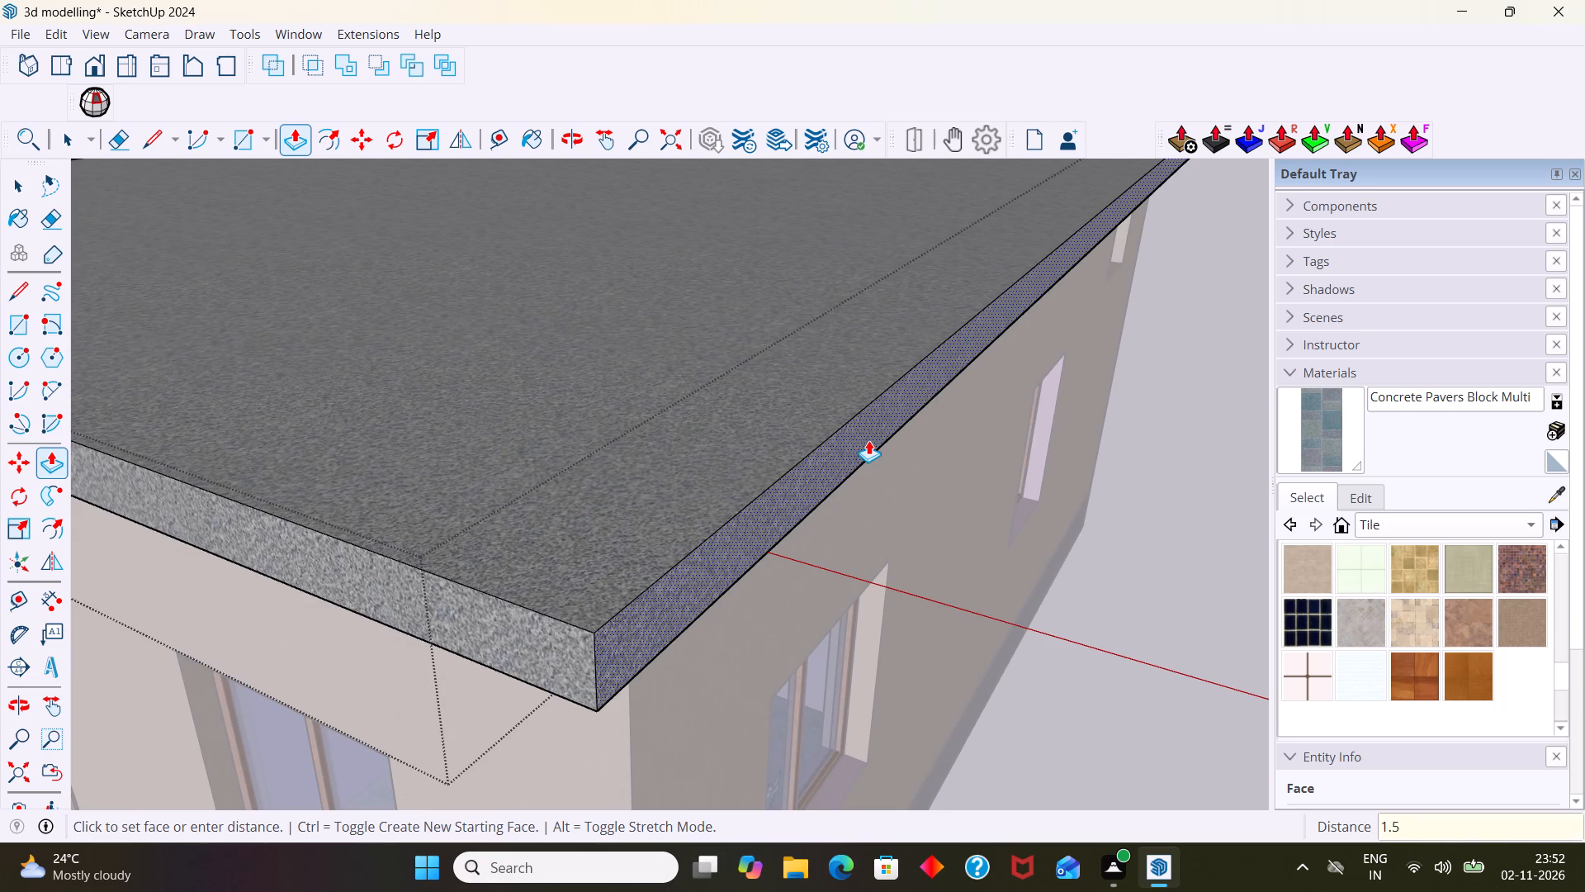
key(Return)
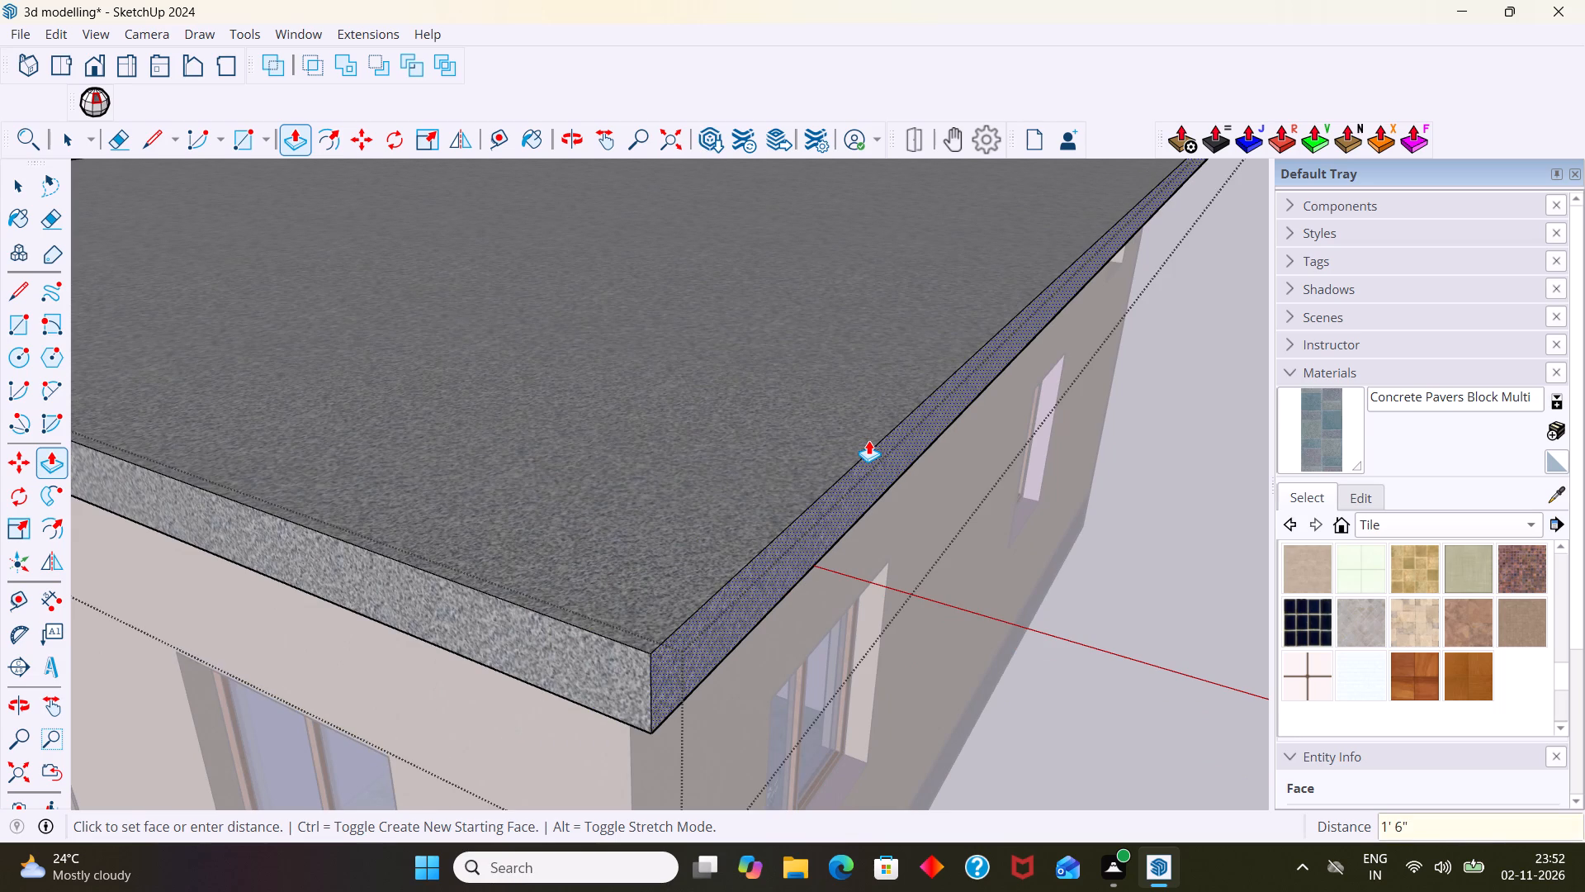
key(space)
click(1138, 602)
Examine the roof slab overhangs along the door side and the long window side from around the house corner.
scroll(1138, 600, down, 5)
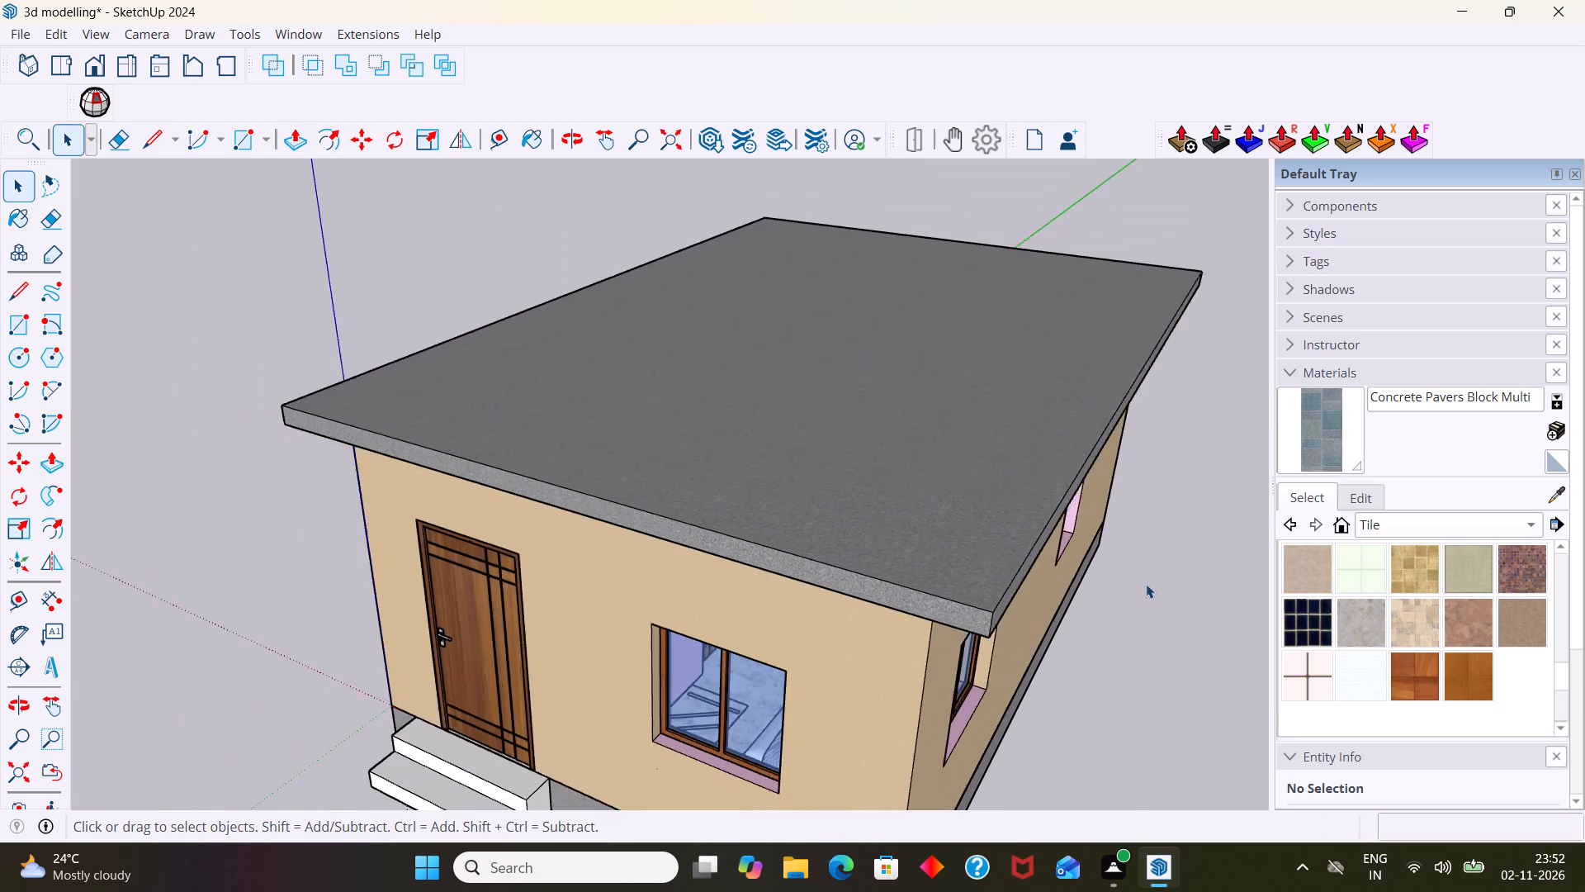
scroll(1146, 584, down, 3)
middle_drag(1171, 576, 1078, 333)
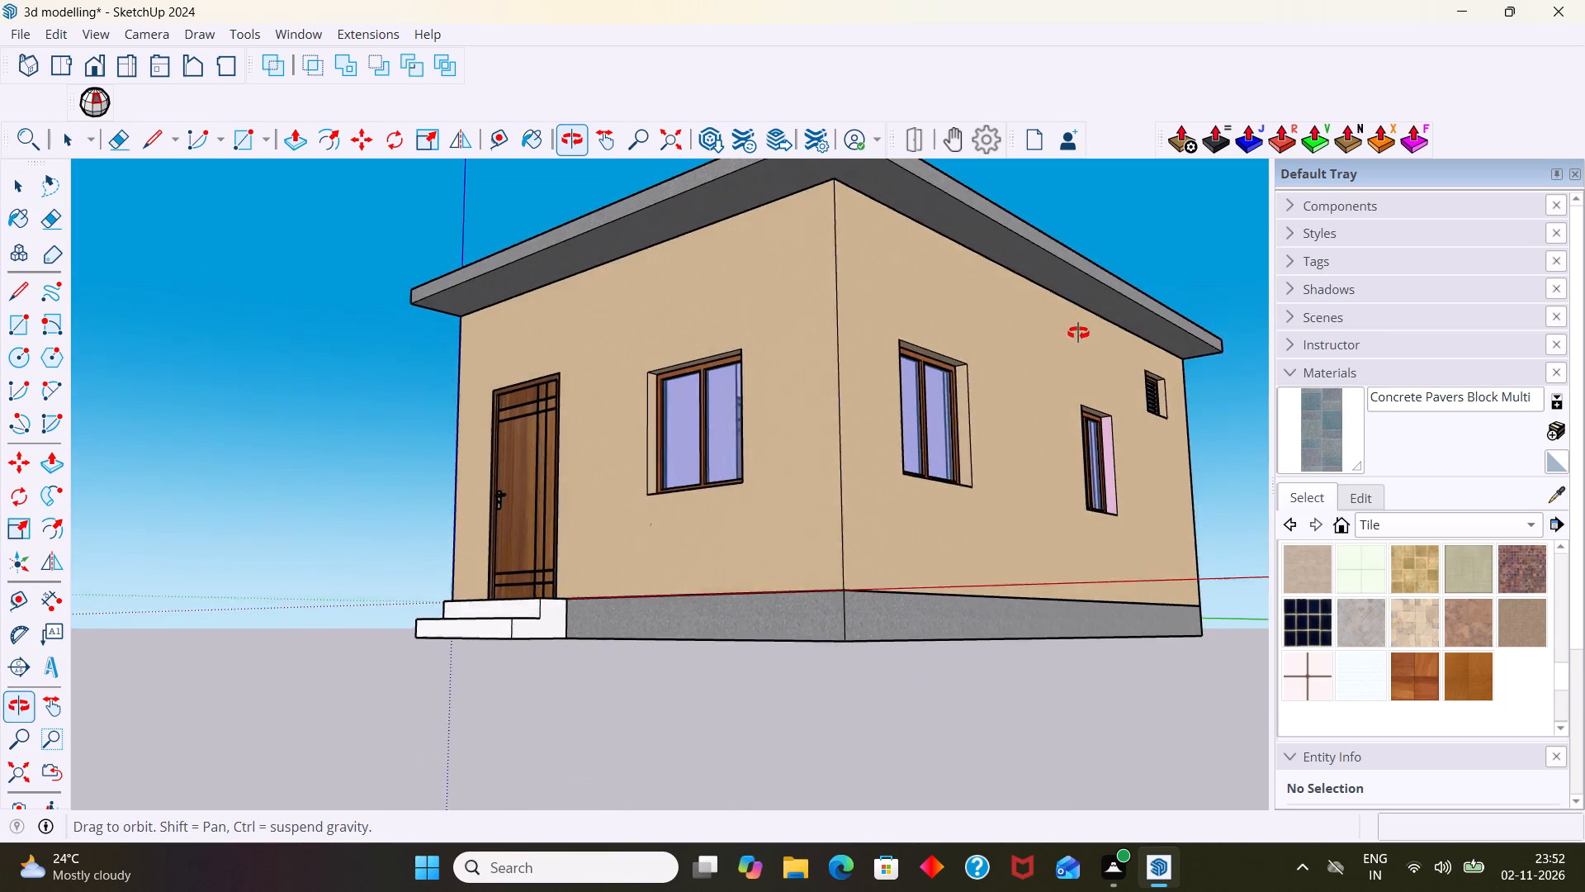
middle_drag(1078, 333, 949, 439)
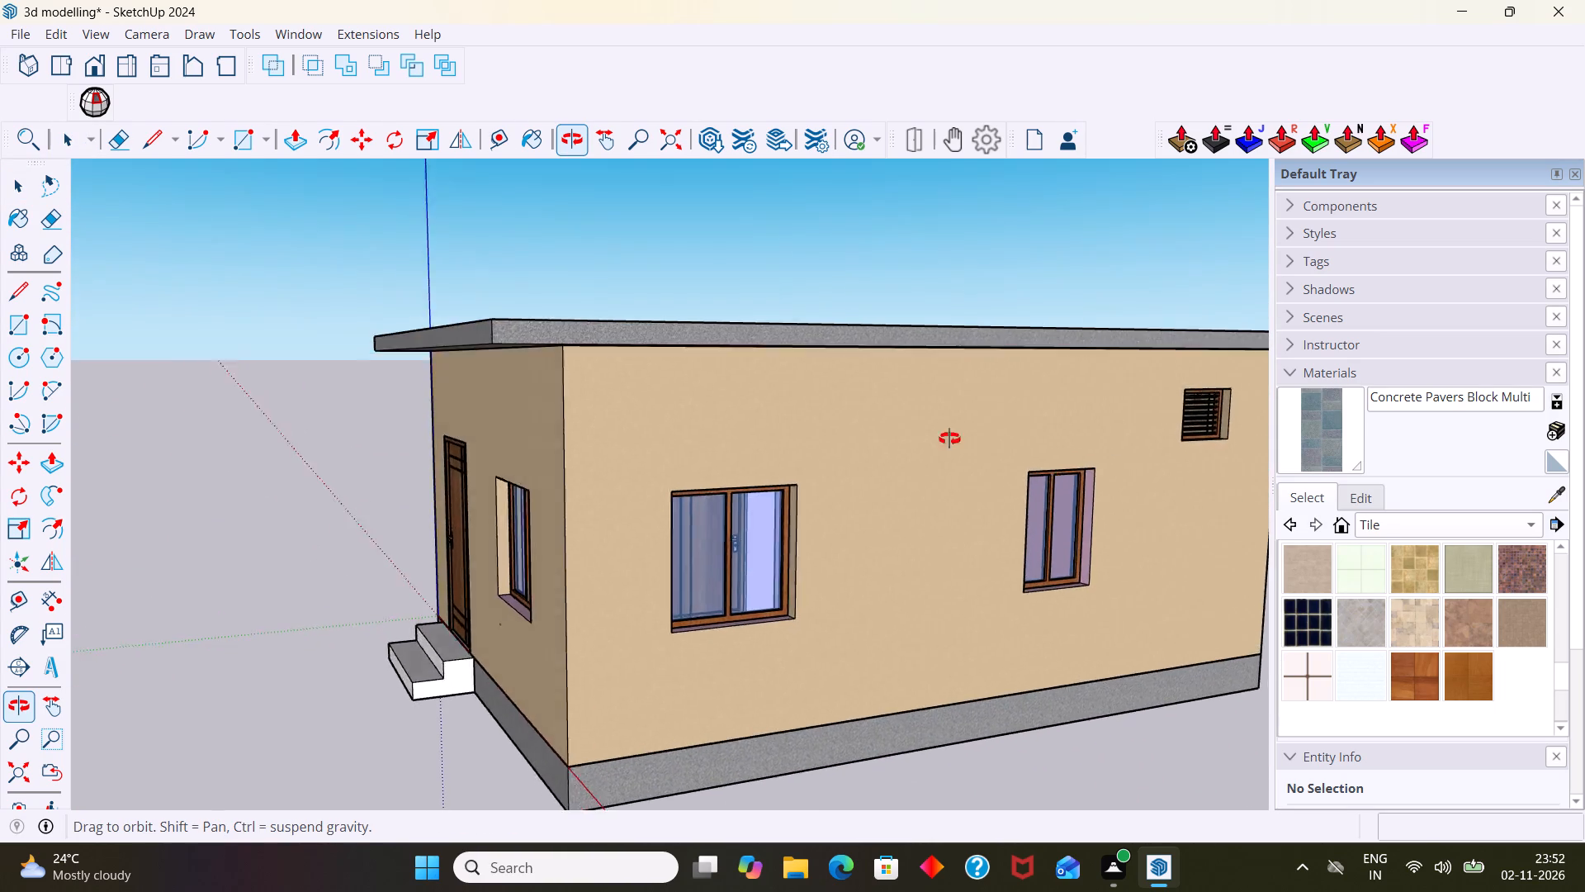
middle_drag(949, 439, 1151, 447)
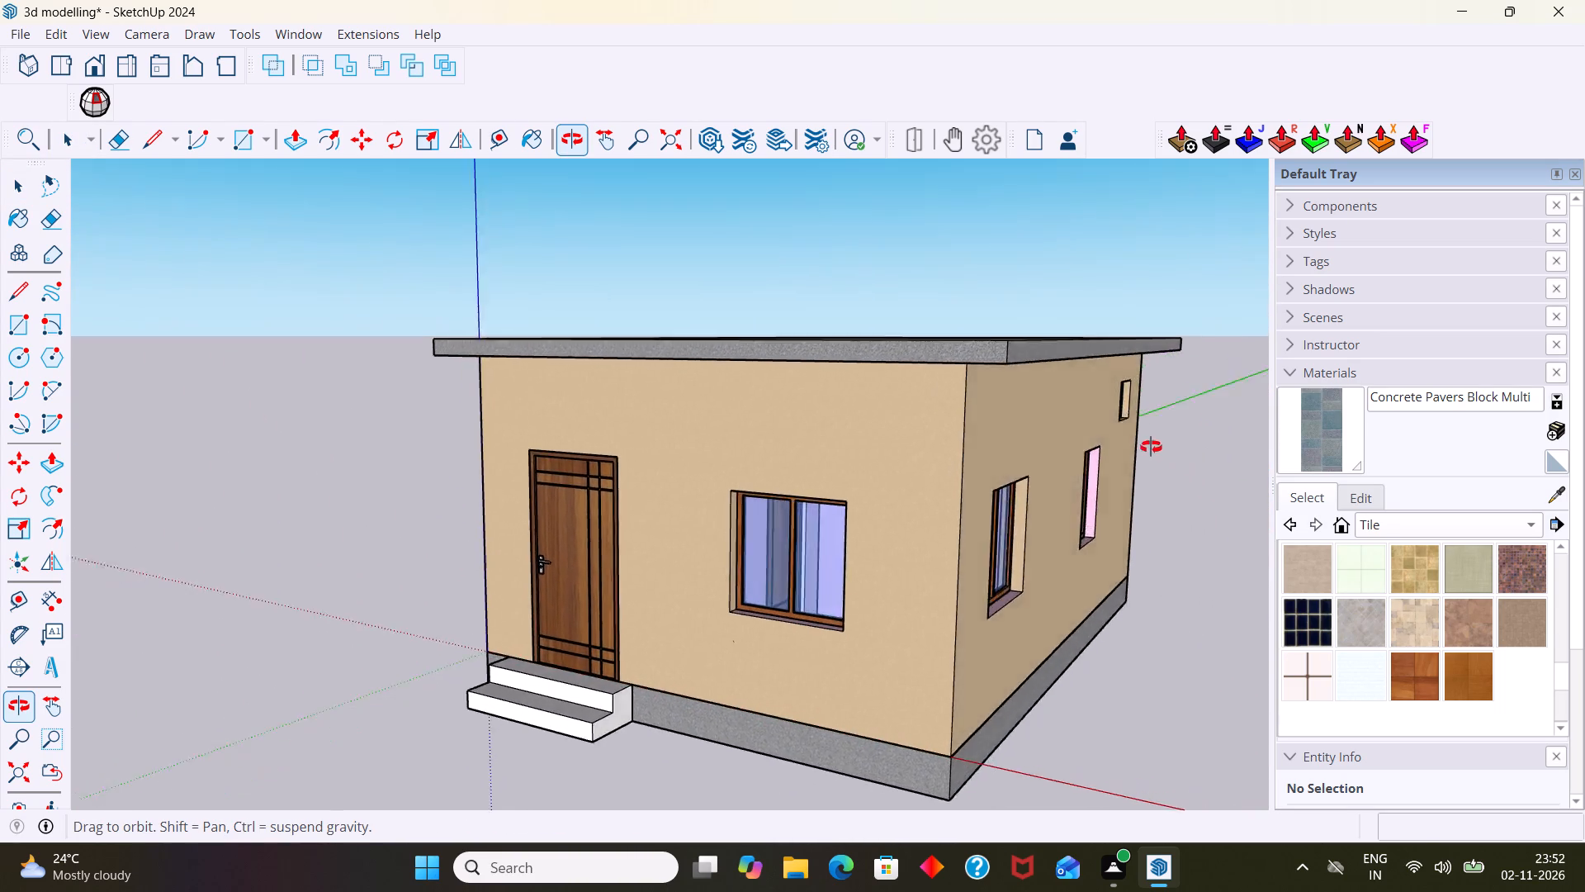
middle_drag(1151, 447, 995, 445)
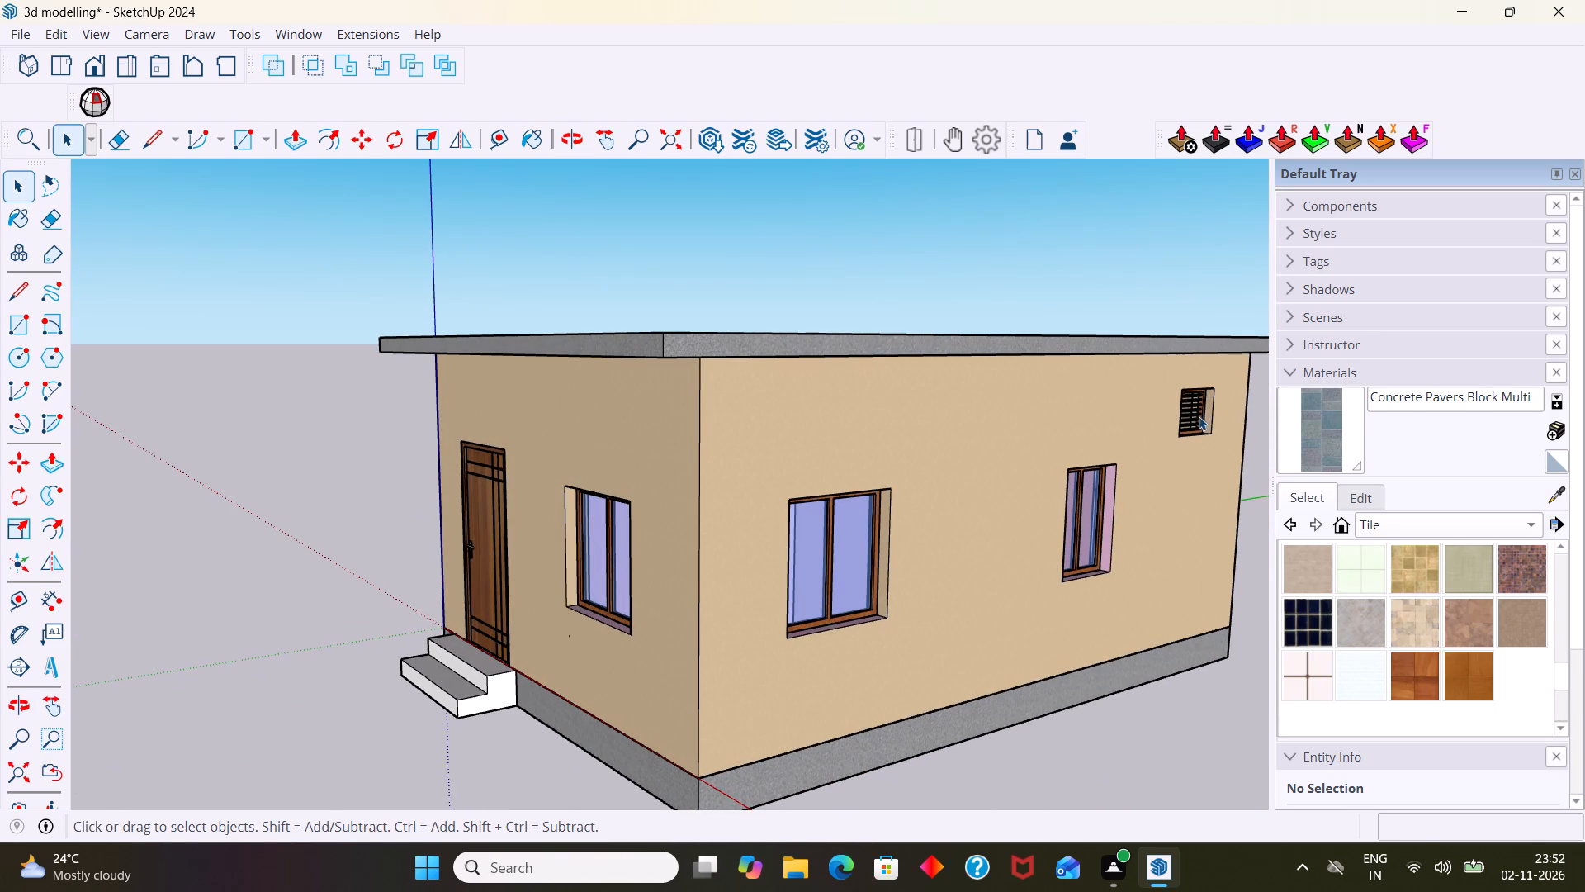
Examine the roof slab overhangs above the door wall and the long wall with two windows and a vent, from above and below.
scroll(1201, 417, up, 6)
middle_drag(1192, 424, 1154, 469)
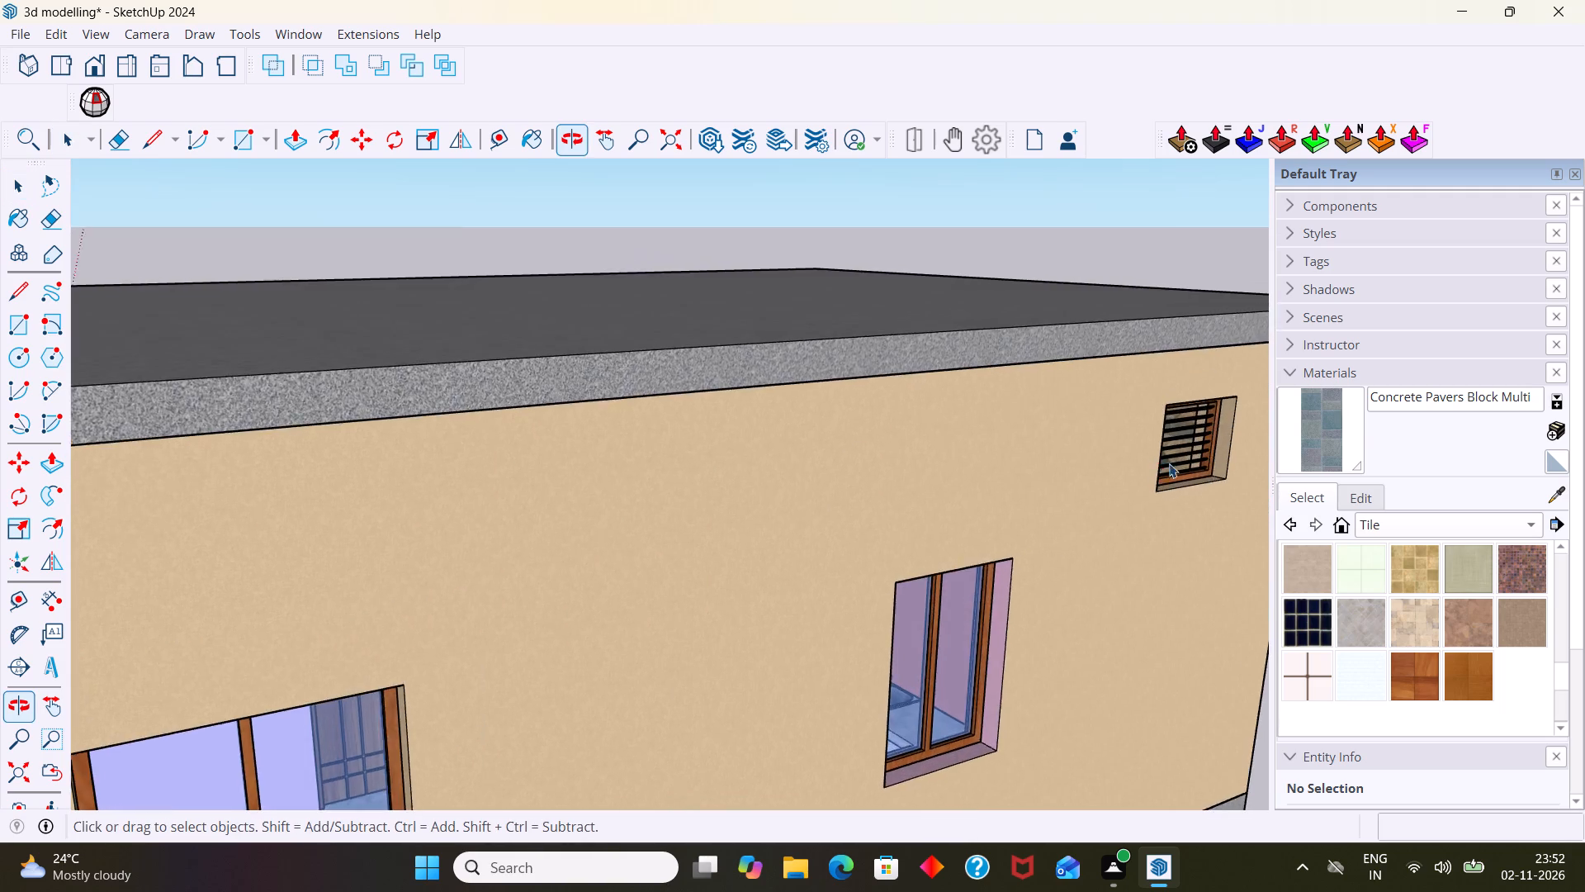
scroll(1182, 458, up, 3)
scroll(1185, 455, down, 13)
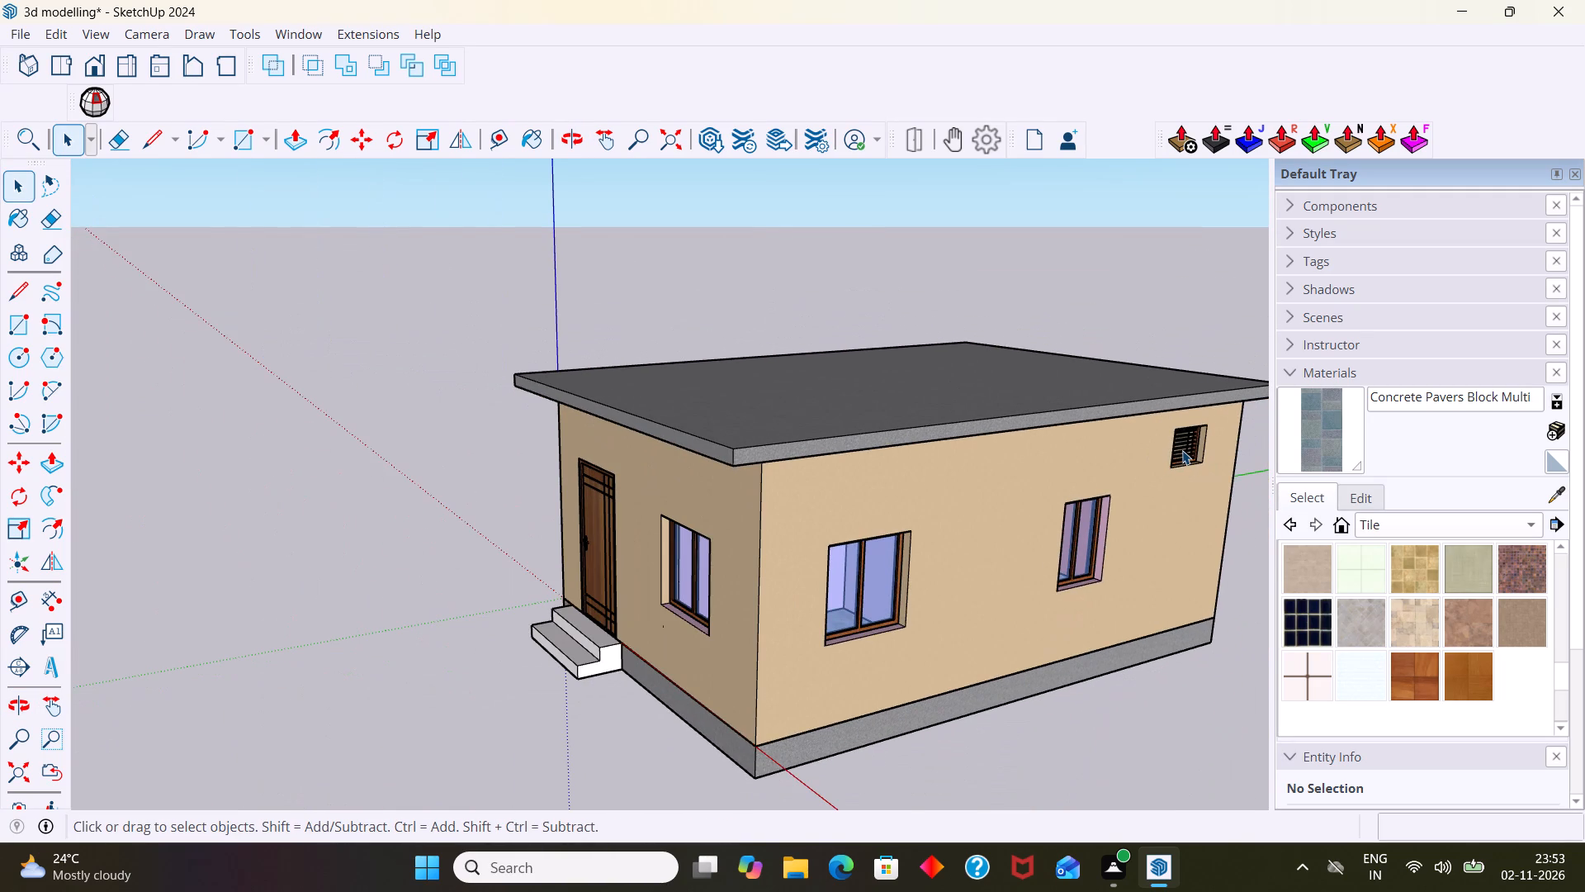
scroll(1184, 449, up, 4)
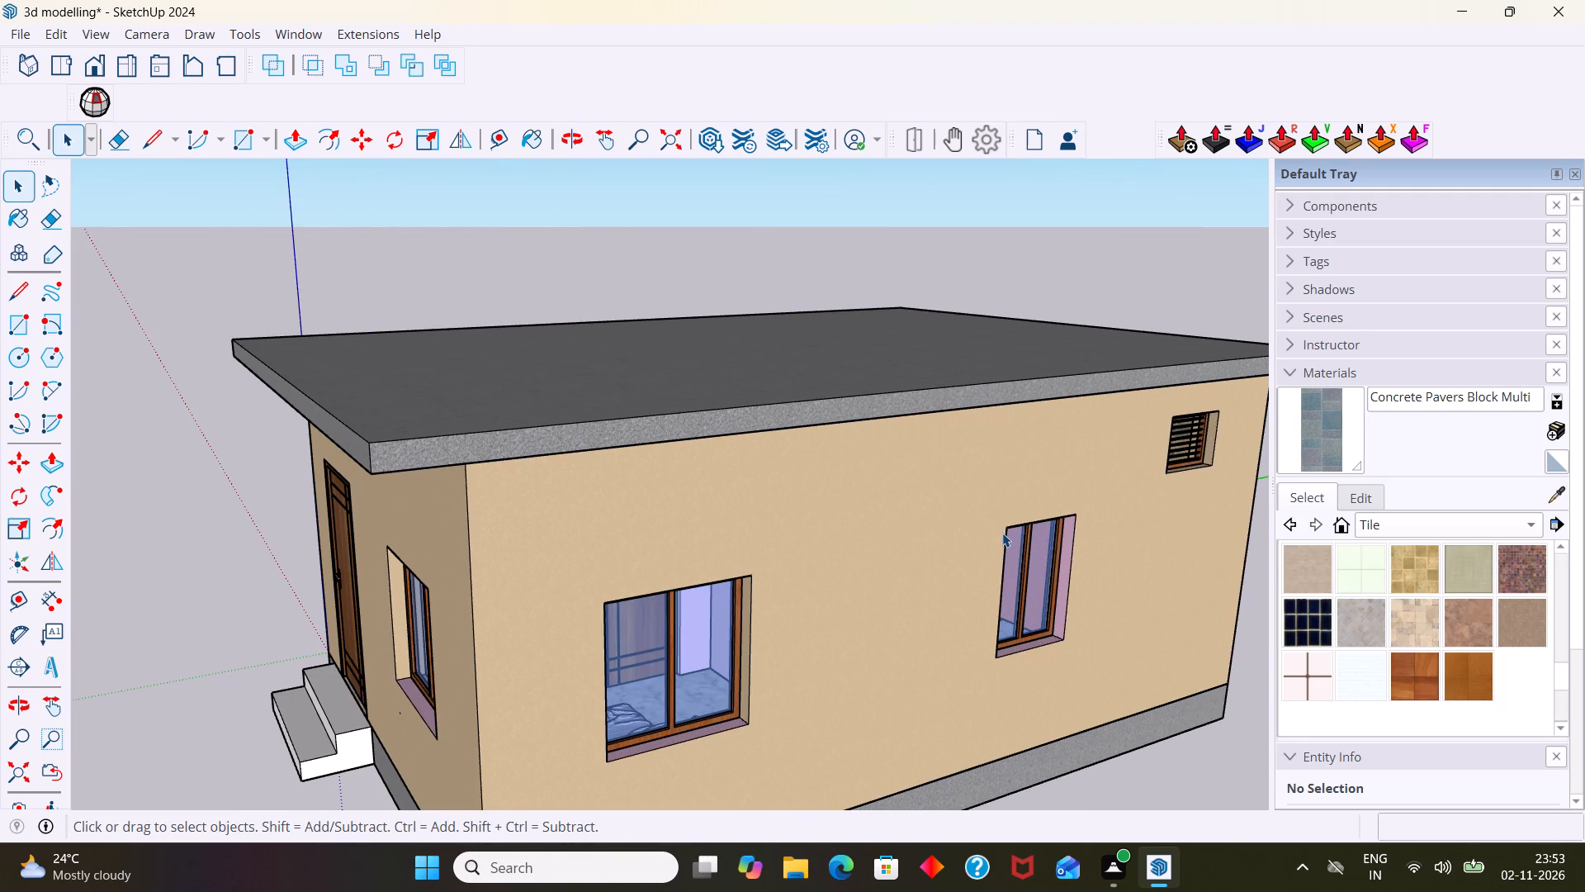
scroll(1001, 532, down, 1)
shift+middle_drag(1011, 512, 914, 369)
scroll(892, 402, down, 4)
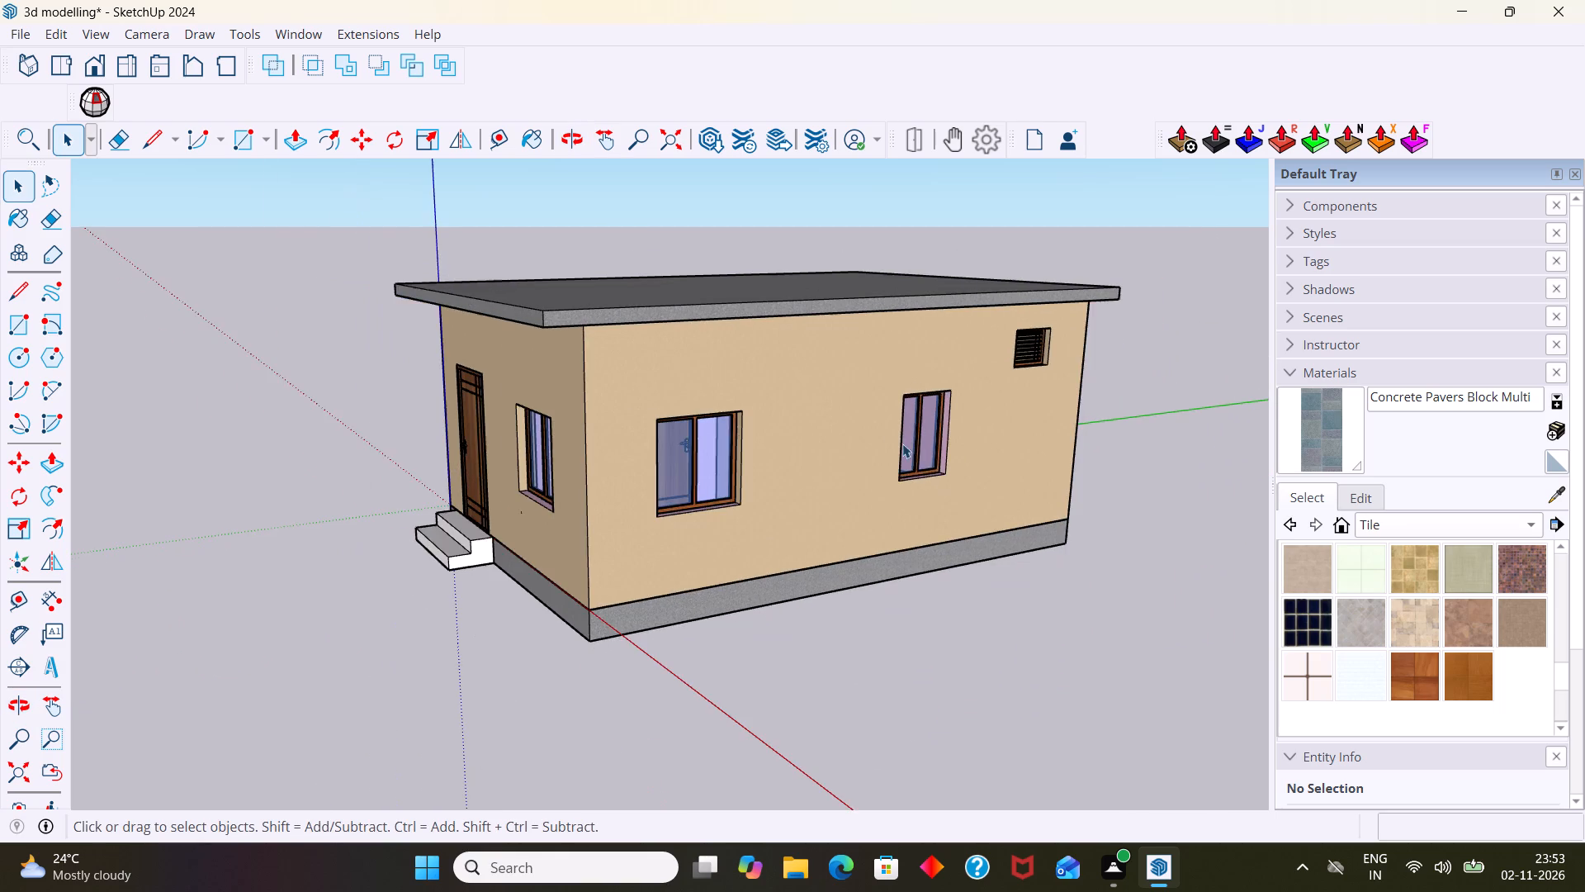
middle_drag(926, 455, 966, 538)
scroll(923, 419, up, 4)
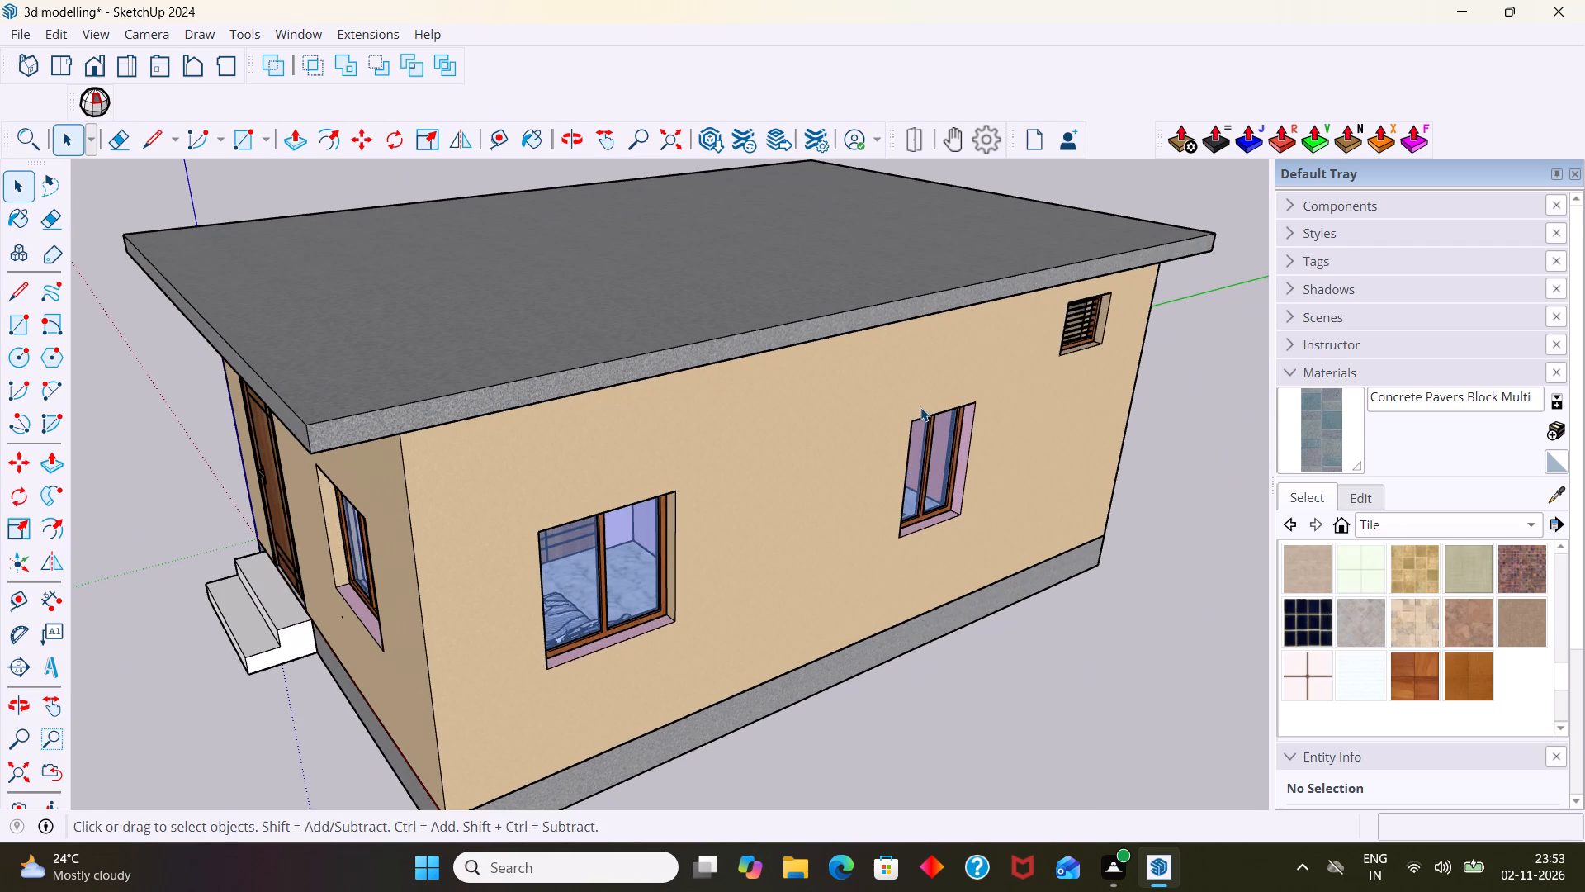
scroll(945, 391, down, 3)
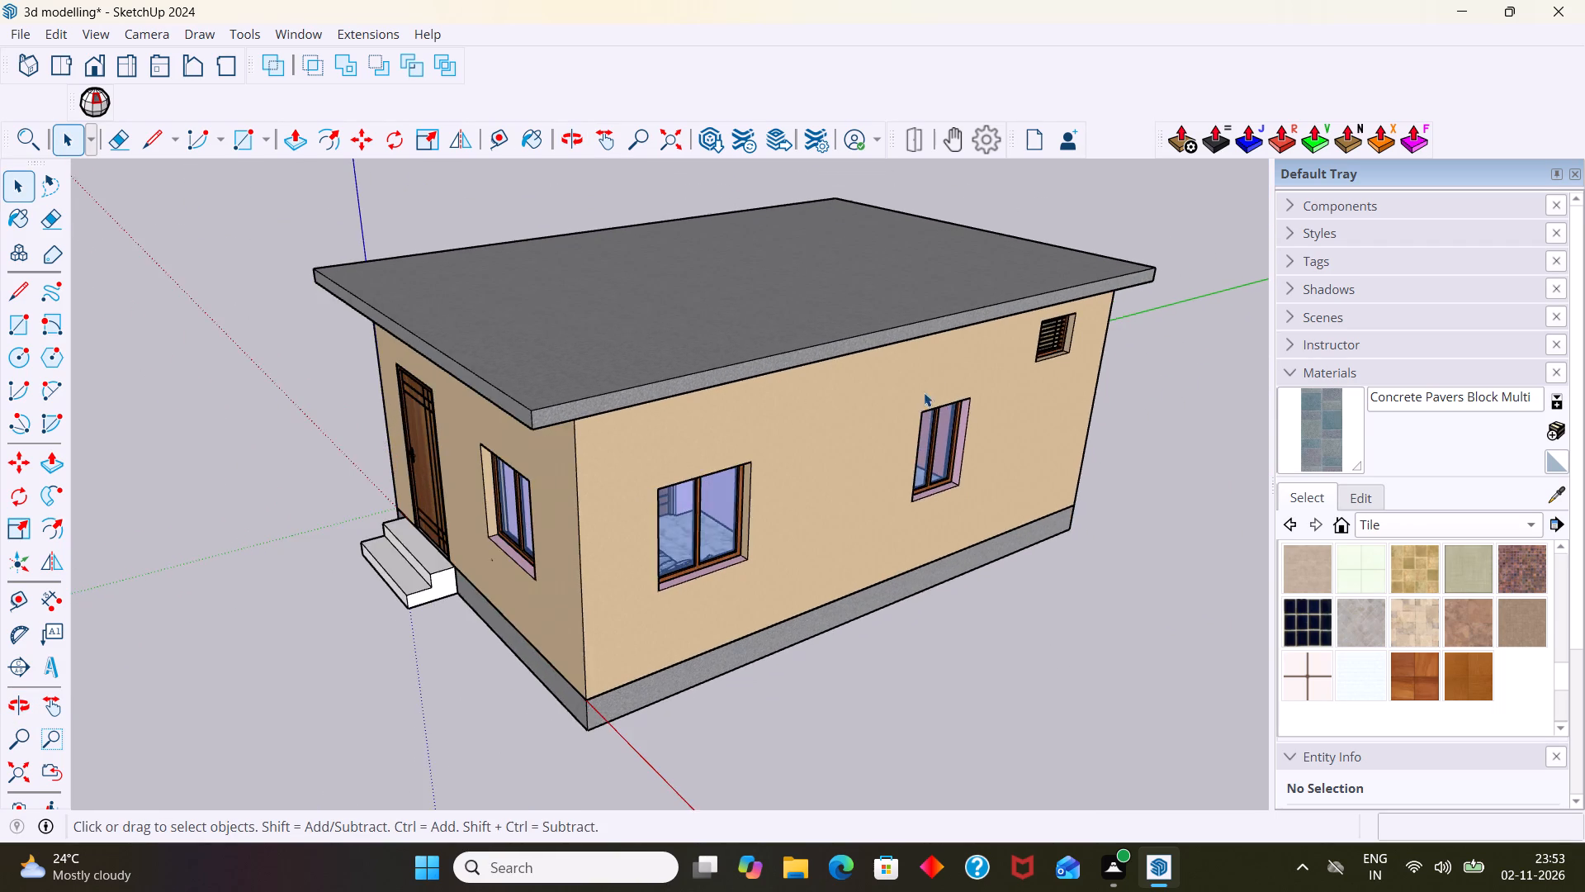
middle_drag(924, 392, 1247, 228)
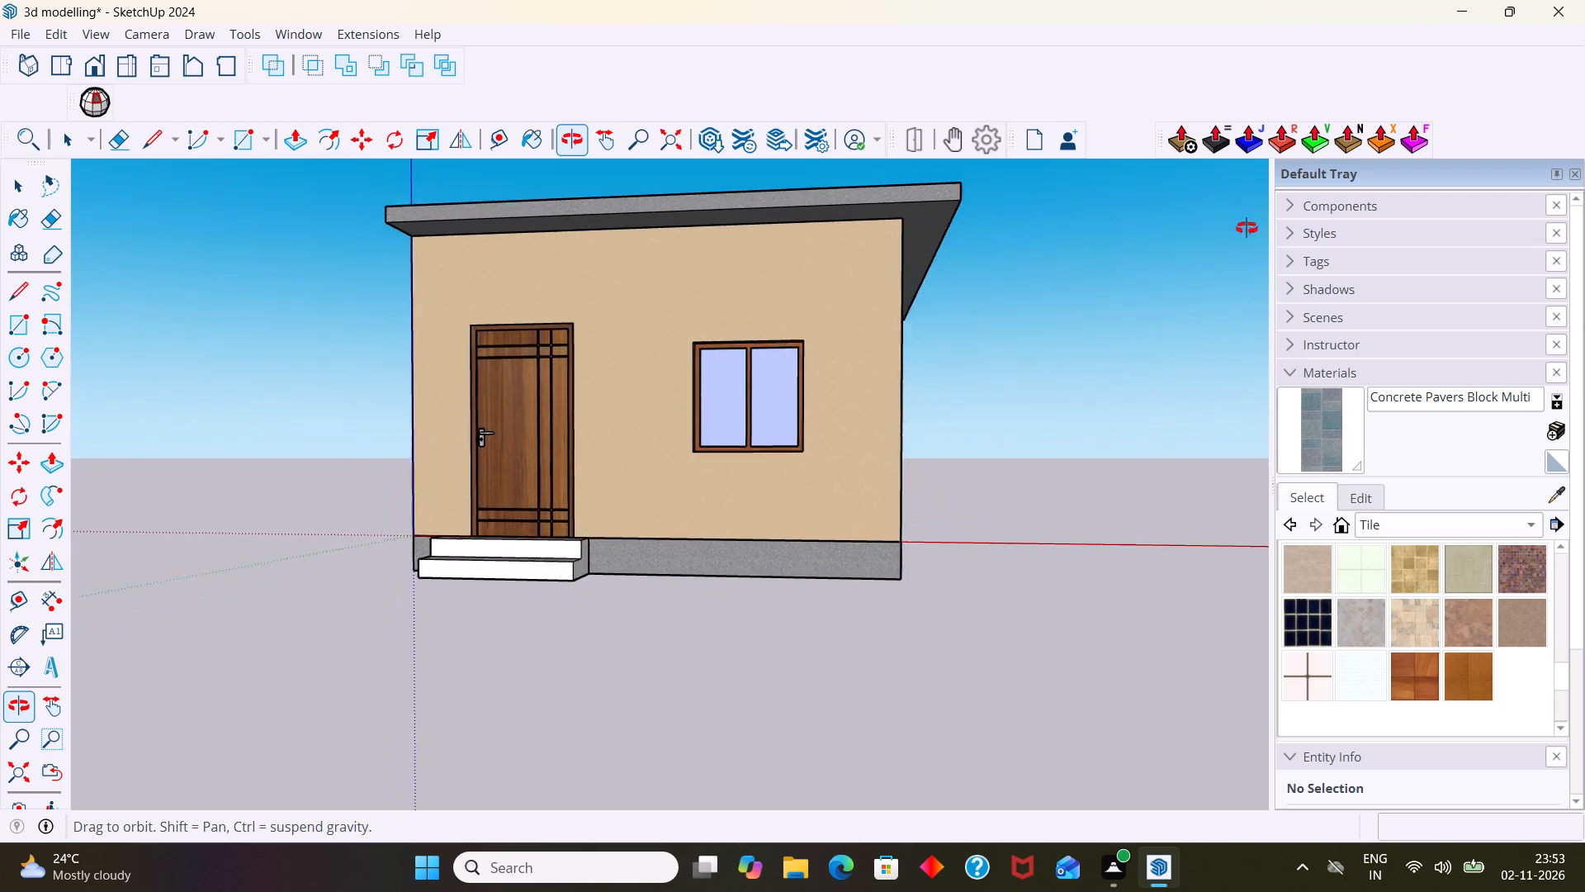
middle_drag(1247, 228, 820, 251)
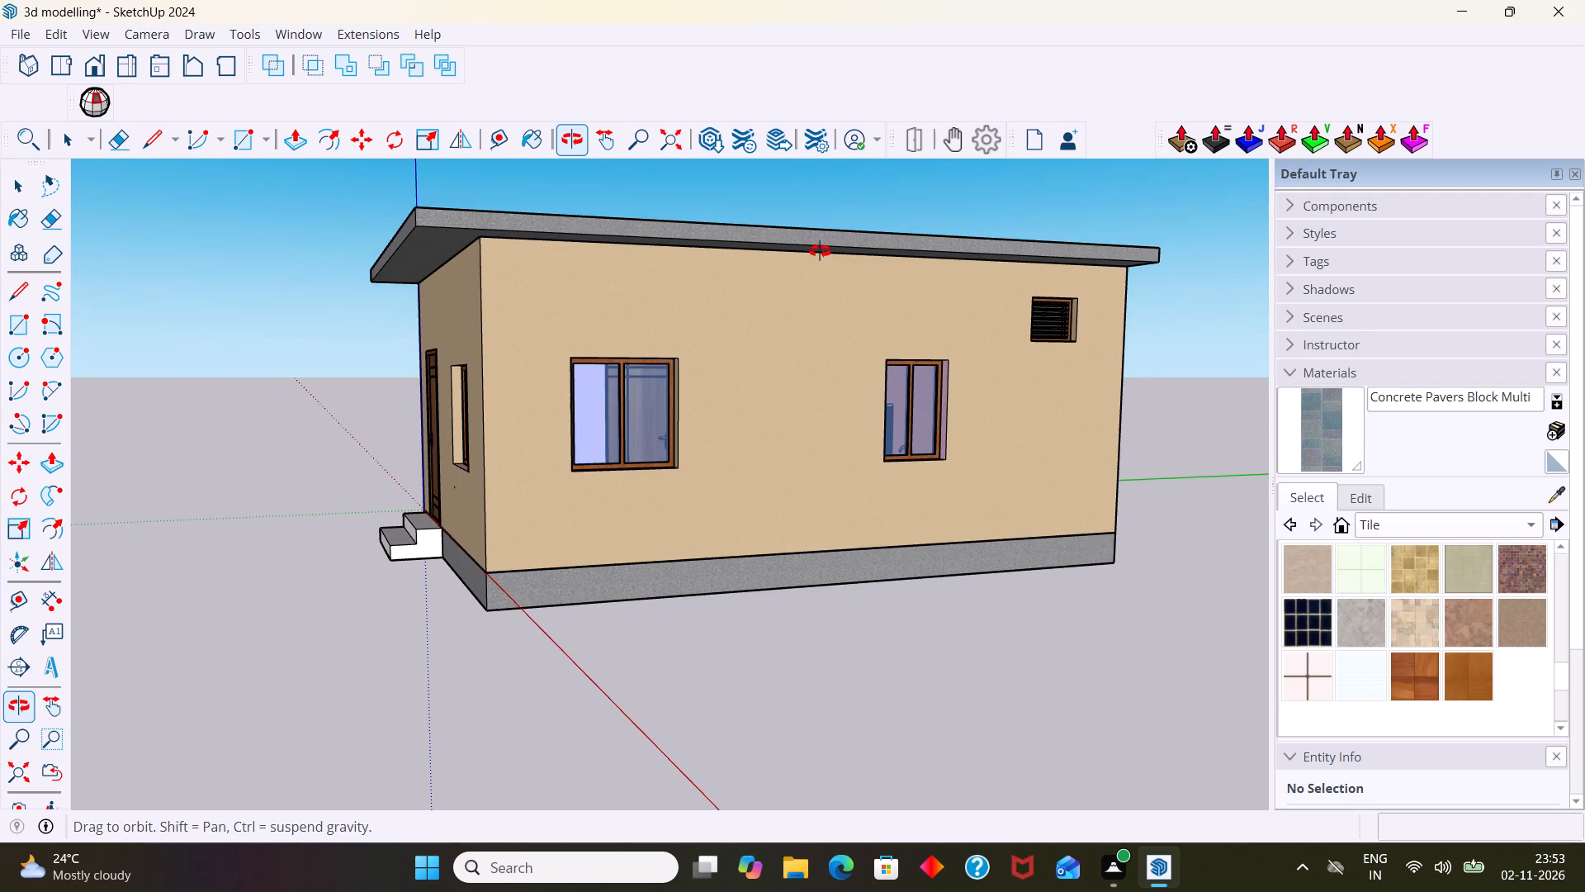
middle_drag(820, 251, 977, 340)
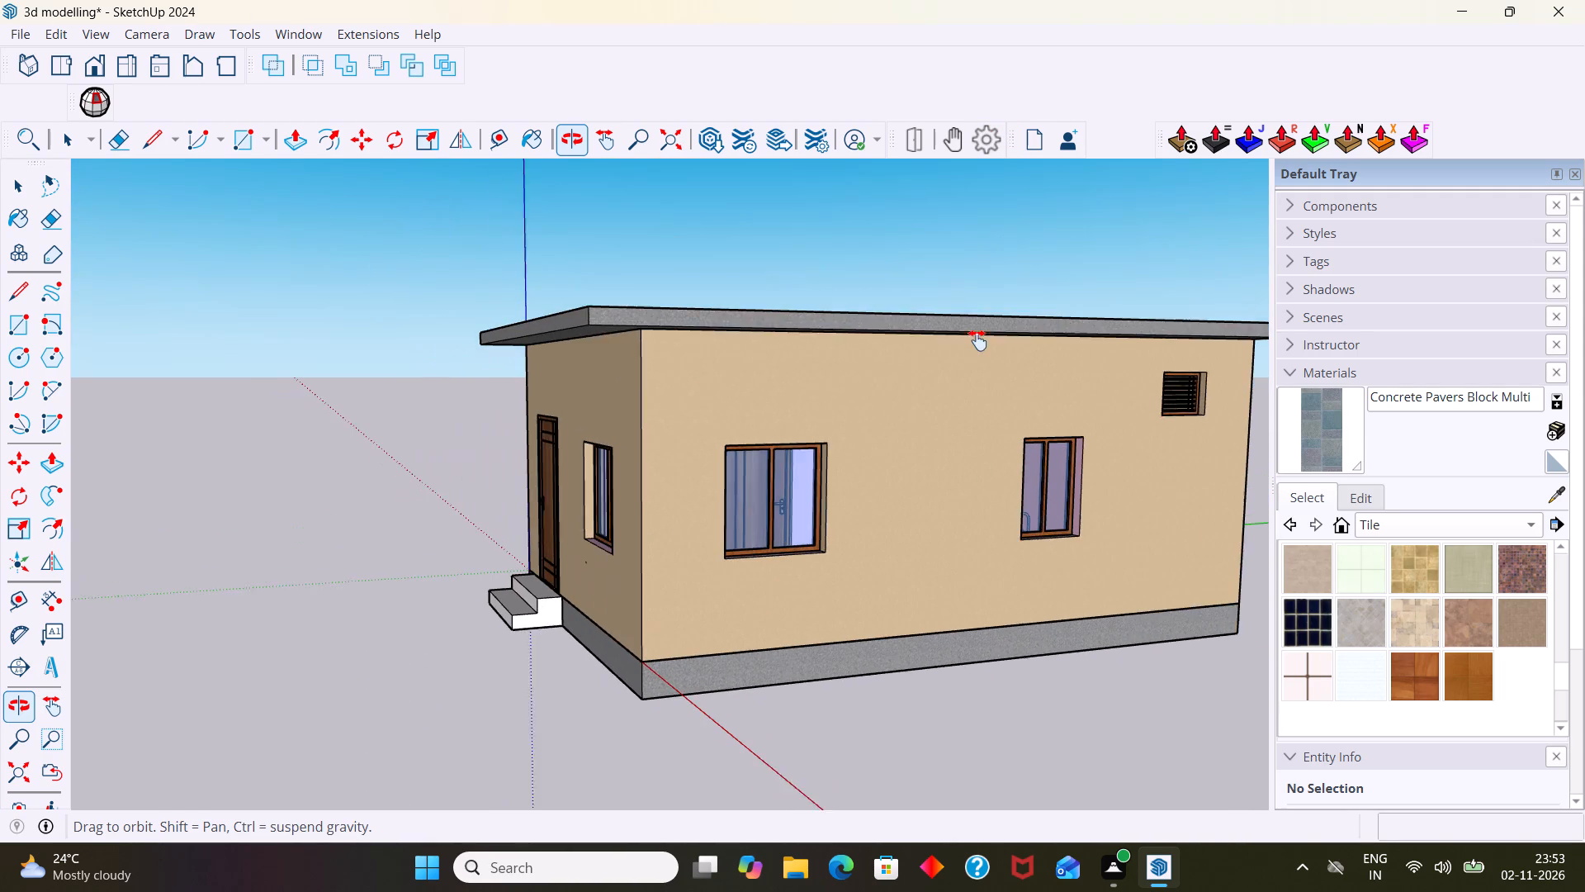
middle_drag(977, 340, 978, 341)
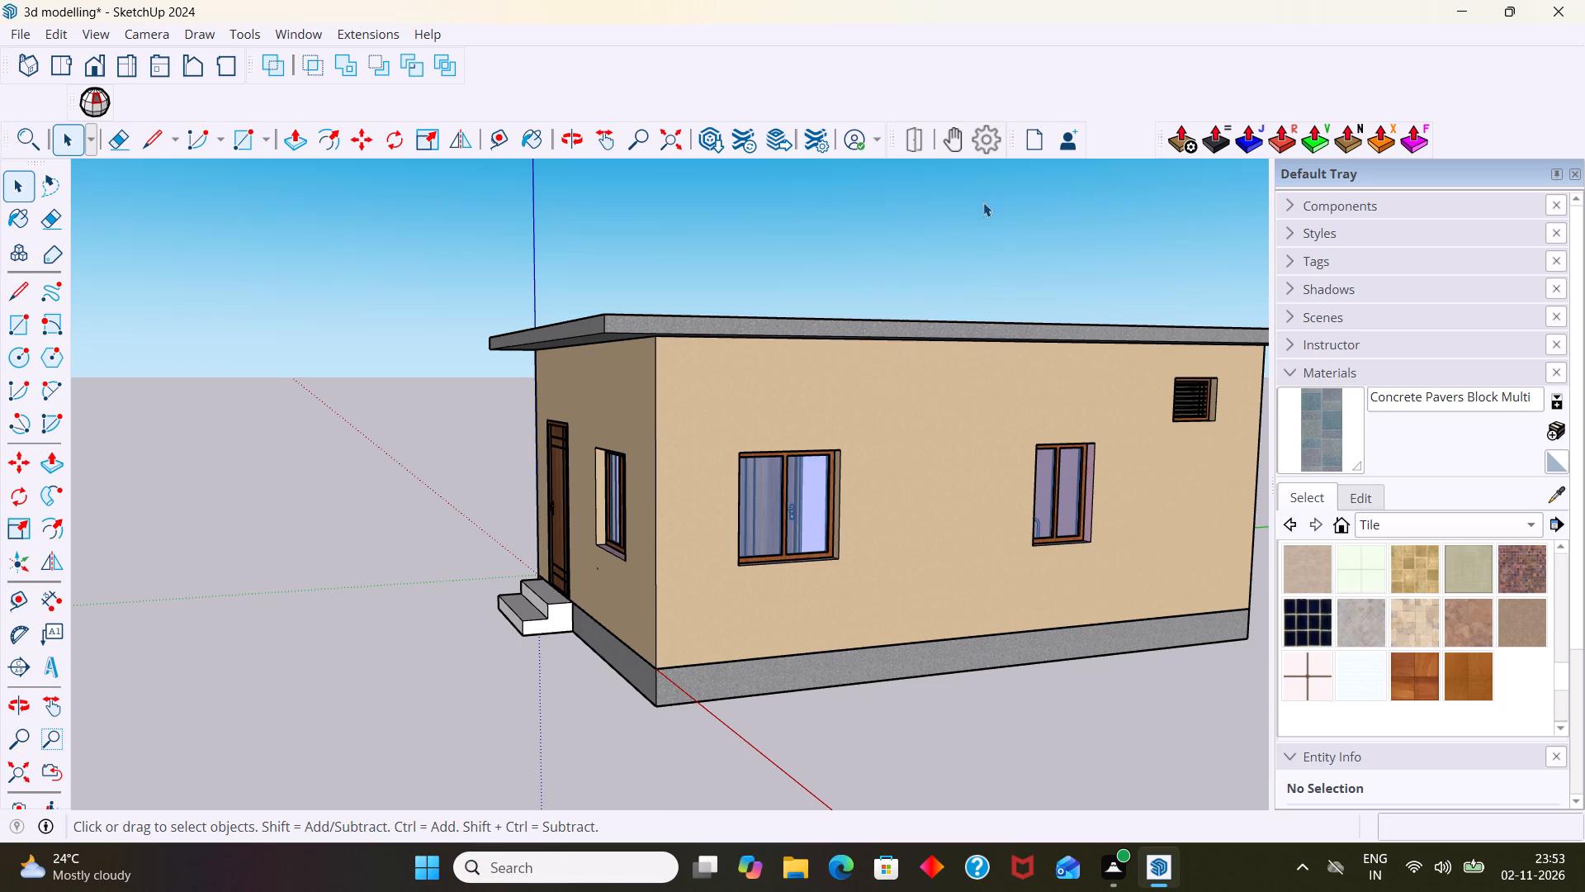
scroll(890, 383, up, 2)
scroll(839, 407, down, 6)
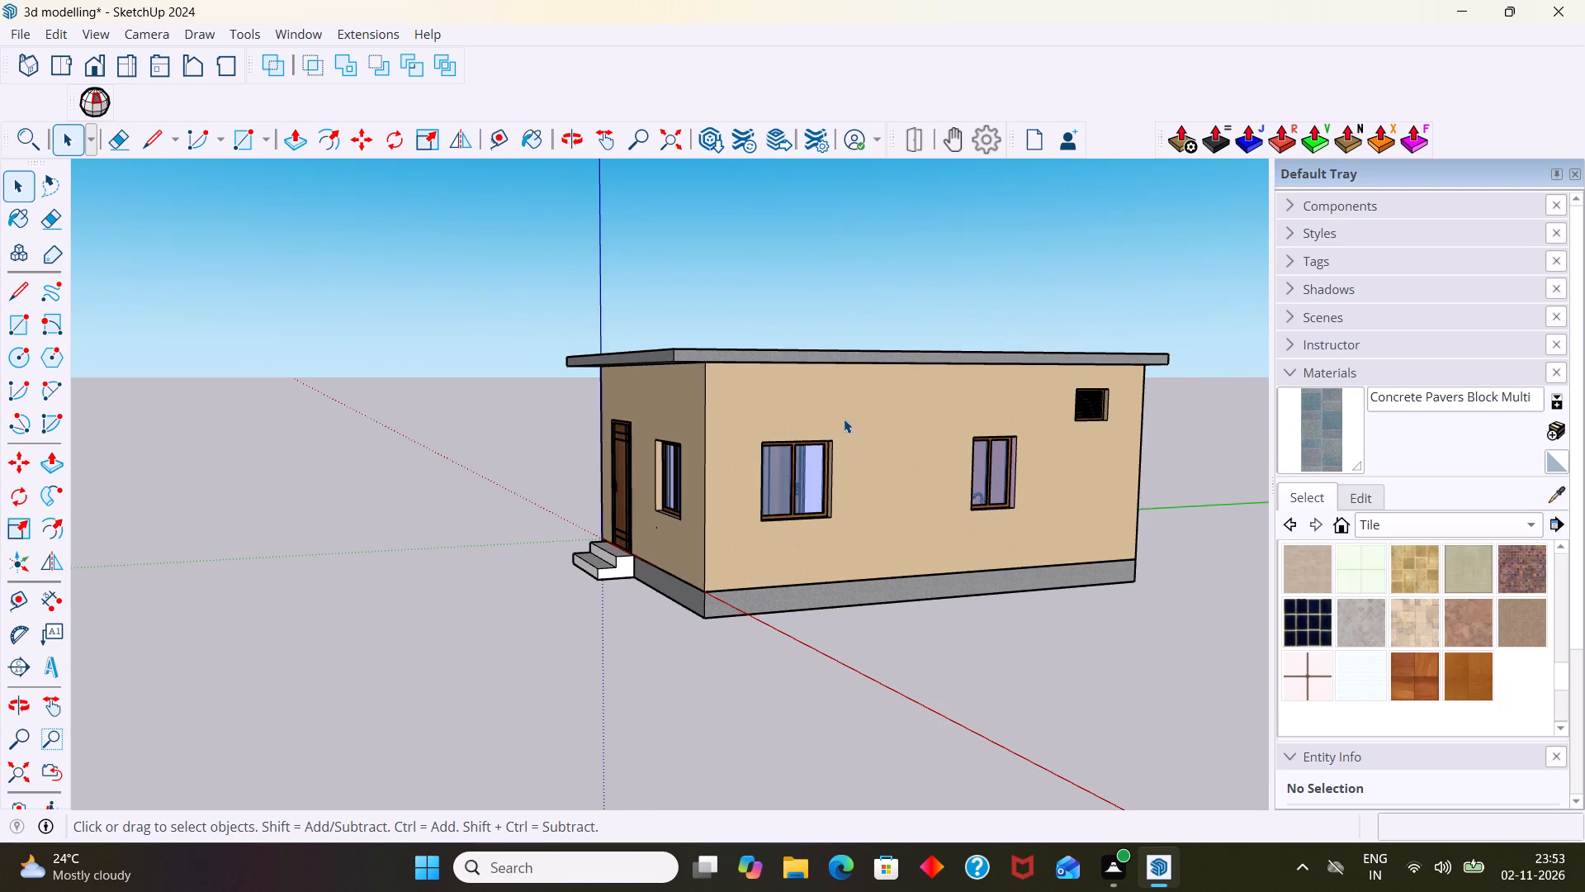
scroll(710, 373, up, 4)
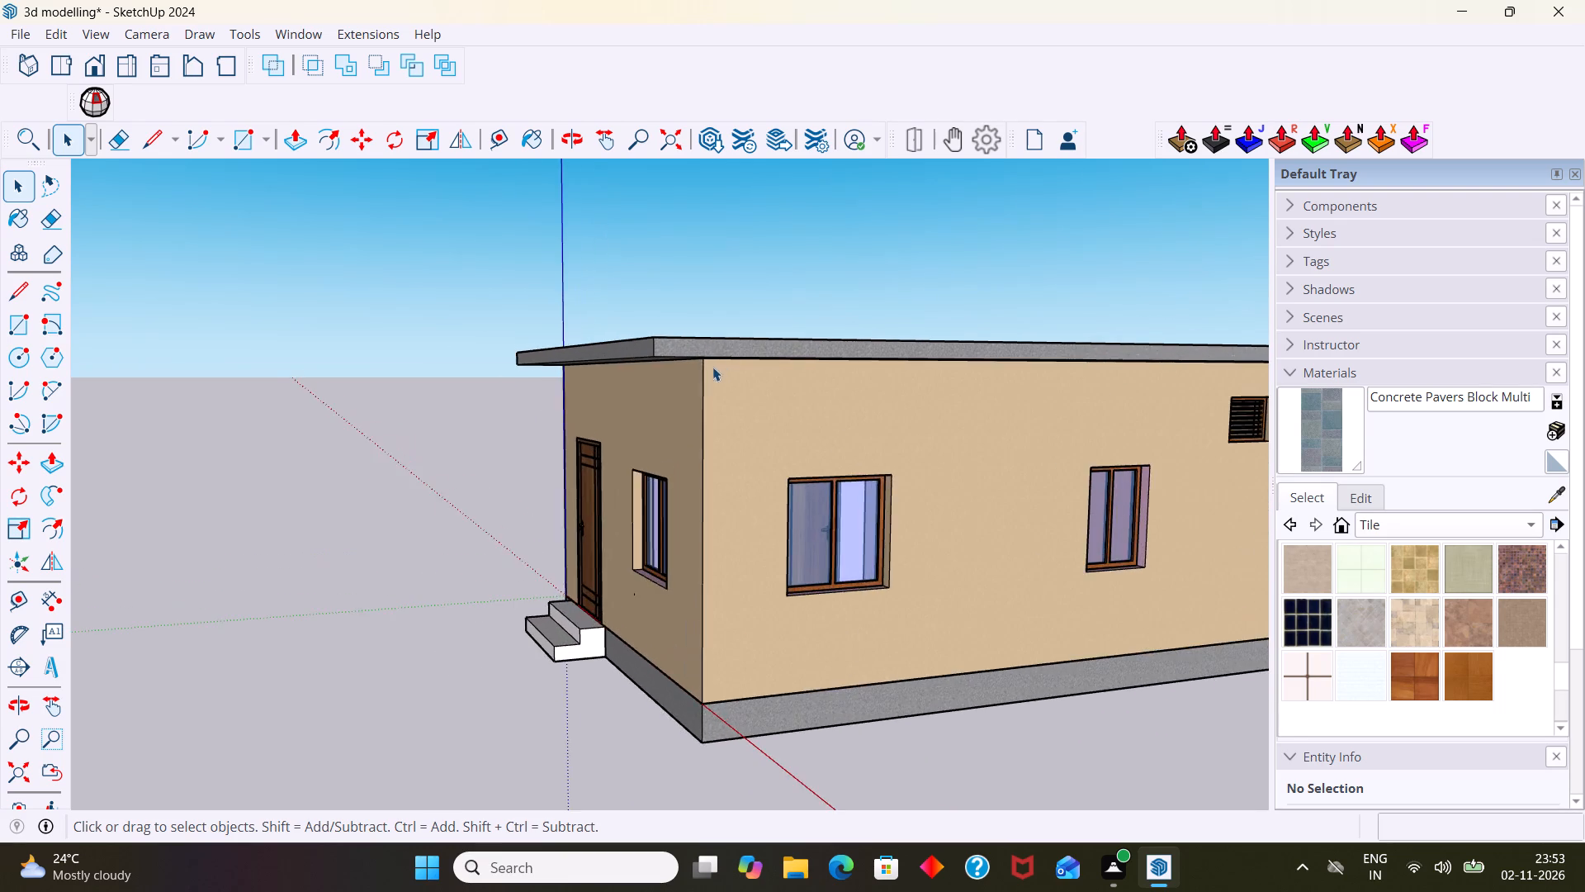
middle_drag(721, 363, 433, 271)
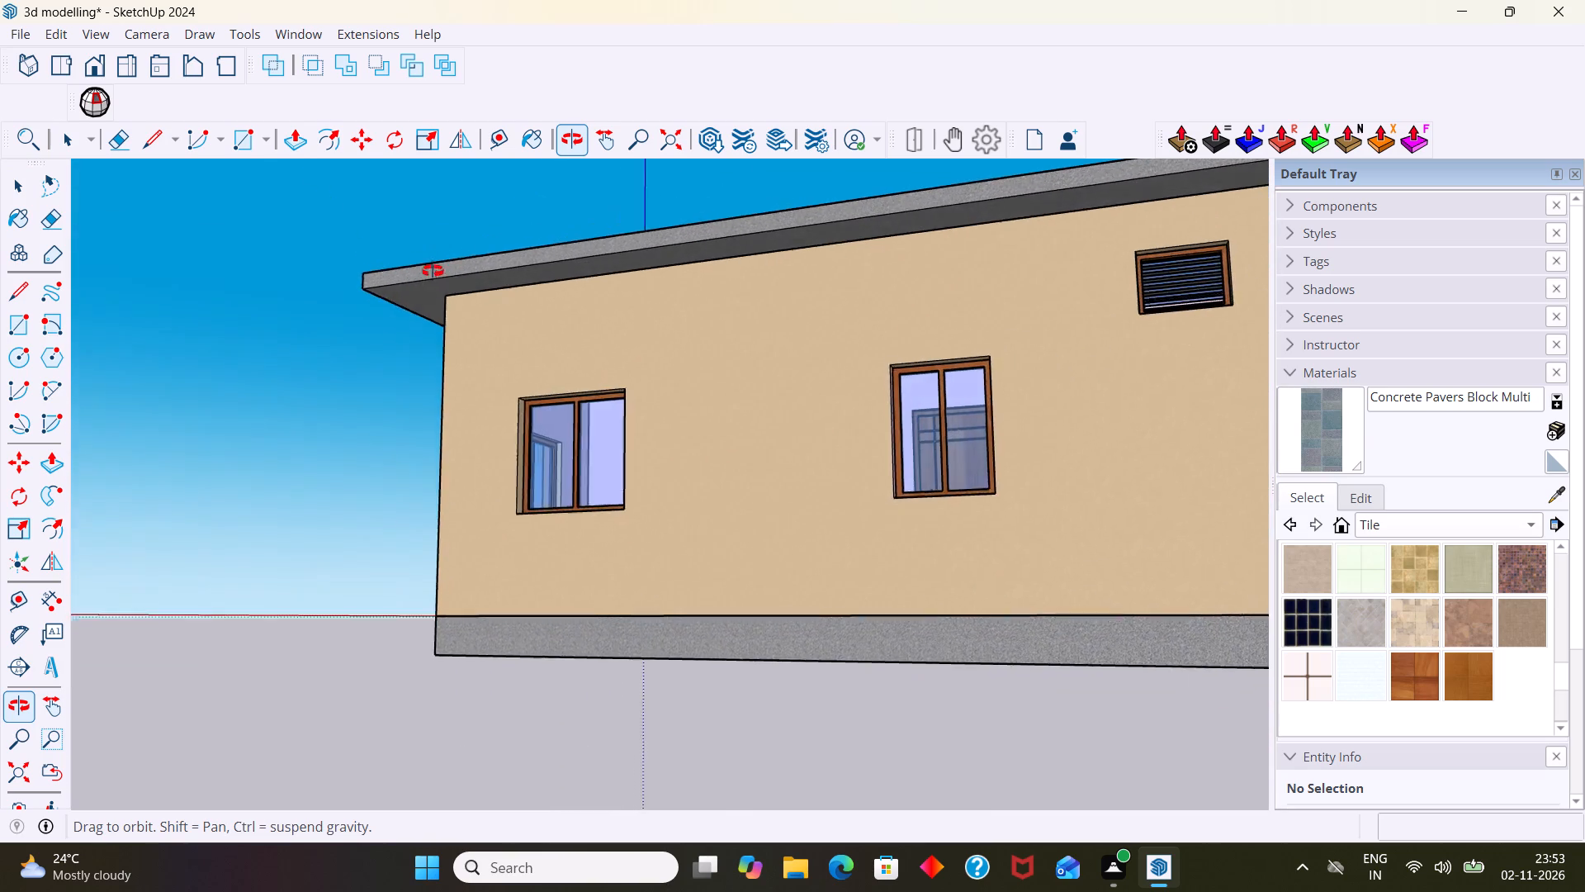
middle_drag(433, 271, 894, 325)
scroll(894, 326, up, 4)
middle_drag(895, 324, 890, 396)
scroll(889, 357, up, 1)
middle_drag(892, 383, 892, 437)
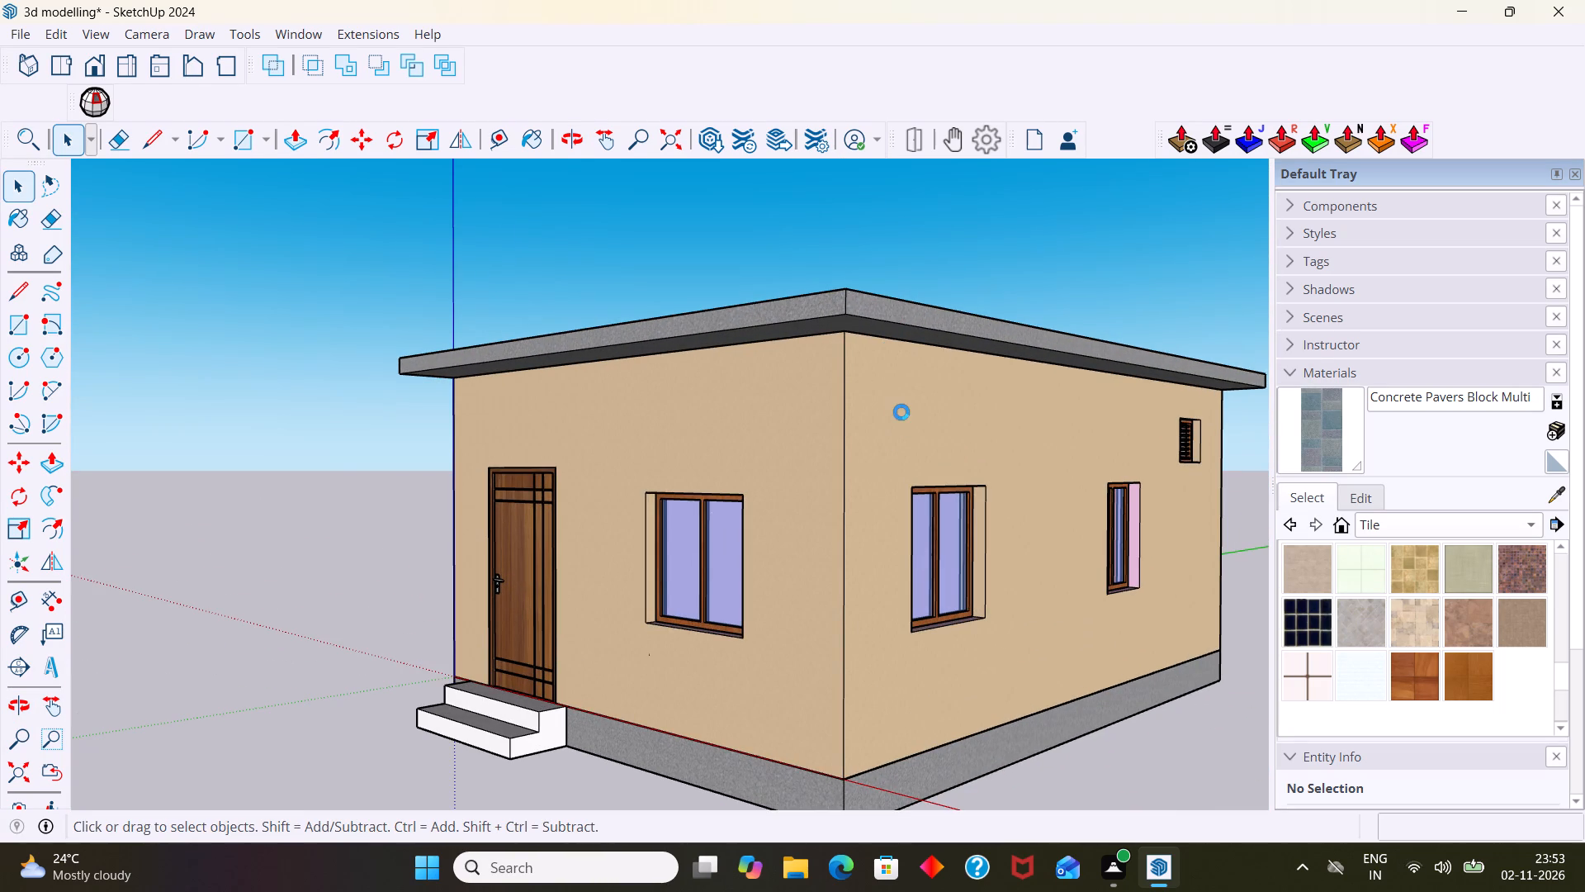
scroll(901, 407, down, 2)
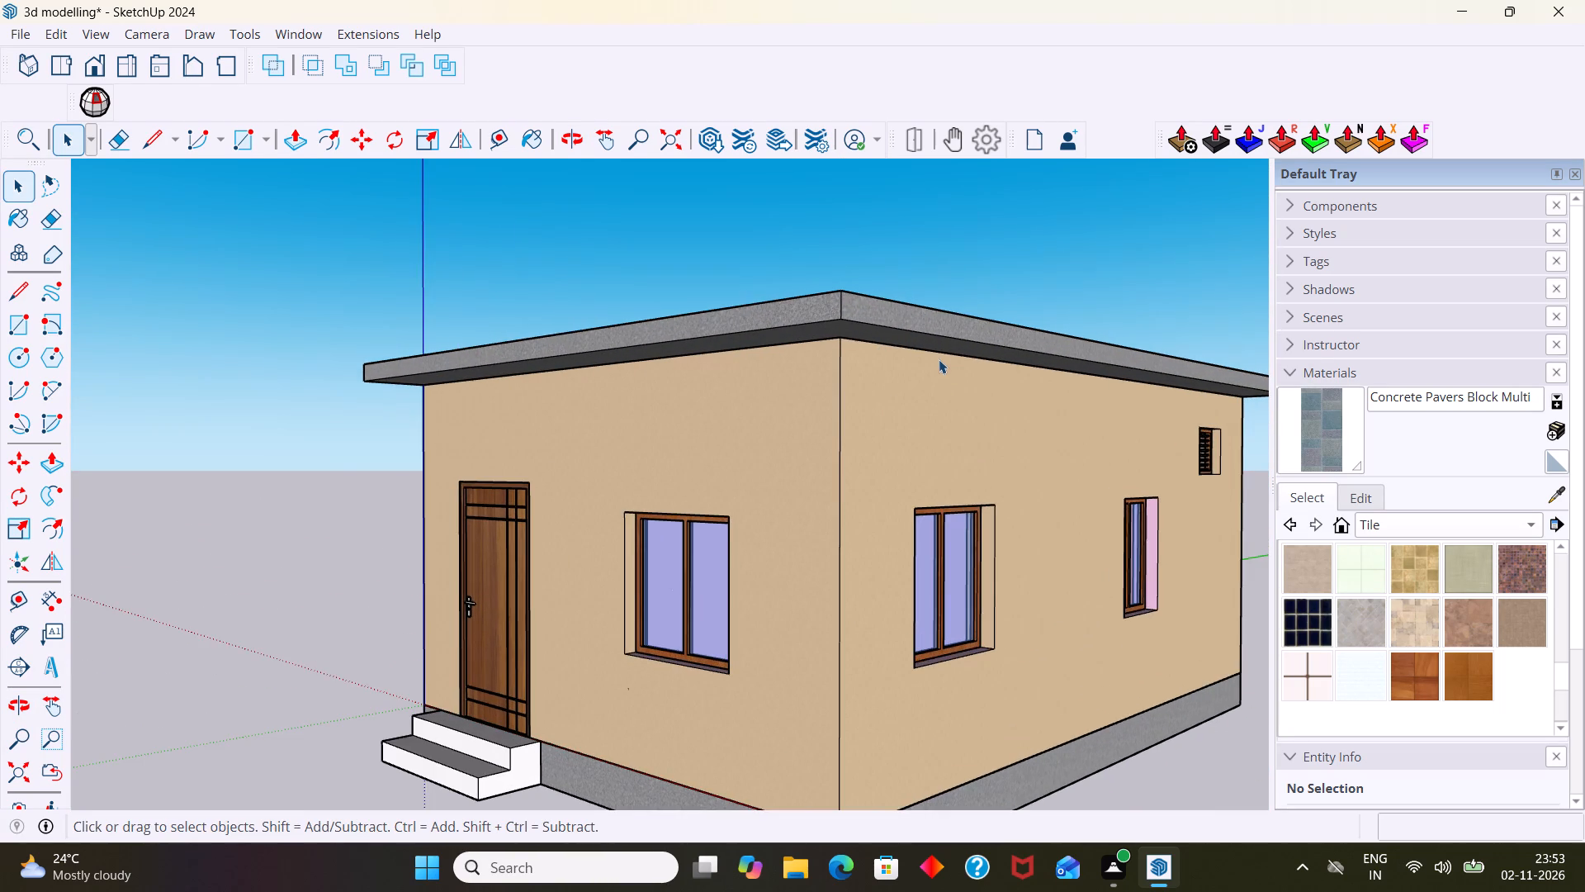
Push the roof slab's long side face 5" back inward above the wall with two windows and a vent.
middle_drag(939, 360, 773, 380)
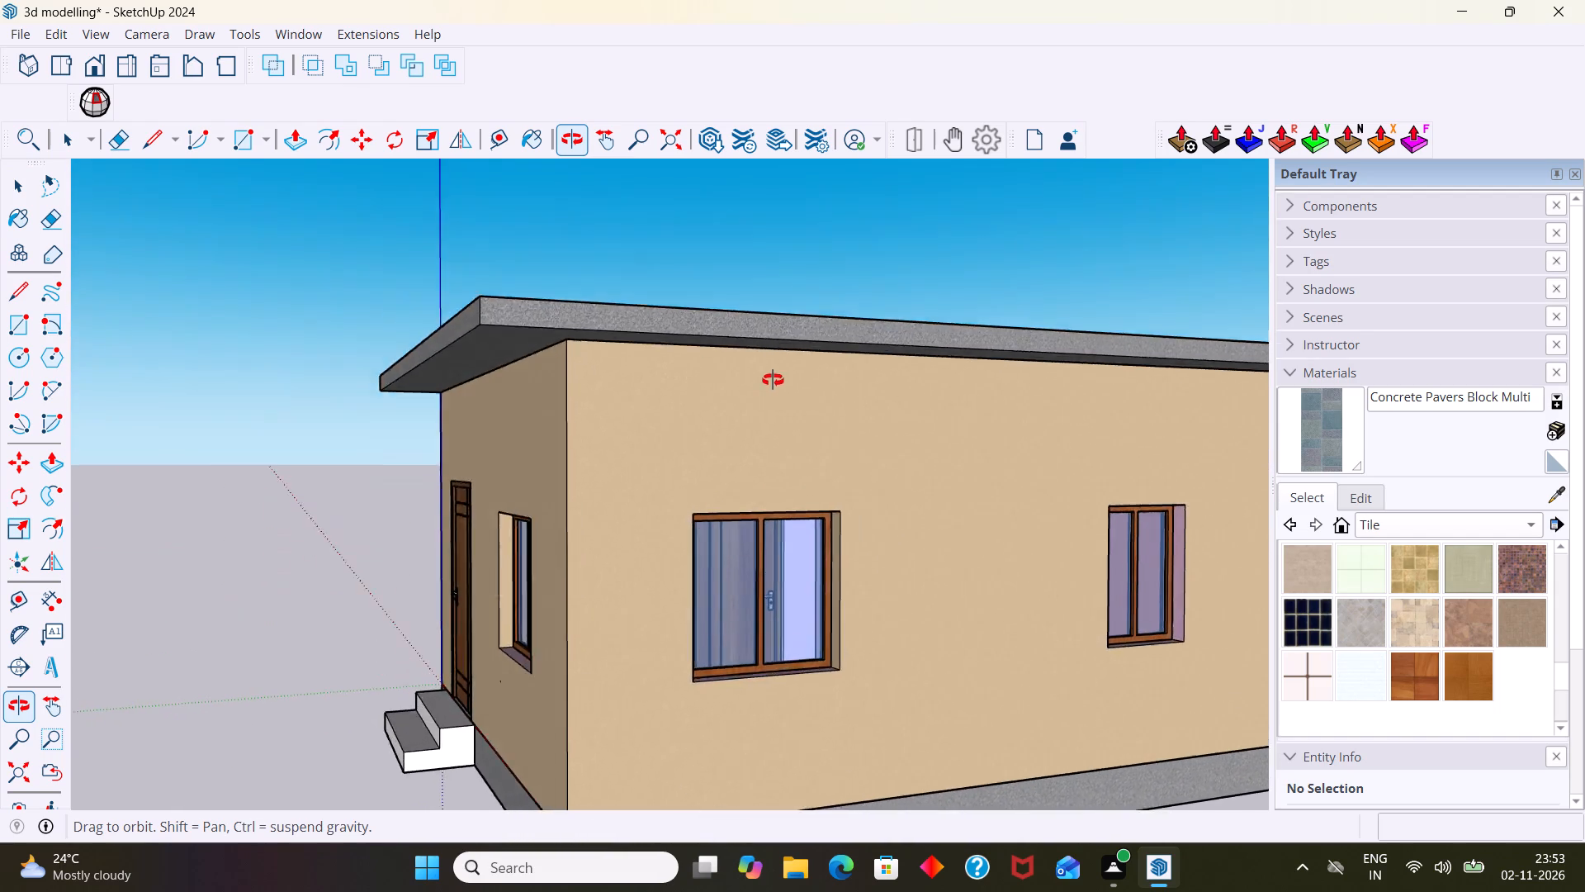
middle_drag(773, 380, 772, 396)
scroll(755, 387, up, 3)
middle_drag(755, 394, 787, 483)
scroll(792, 509, up, 4)
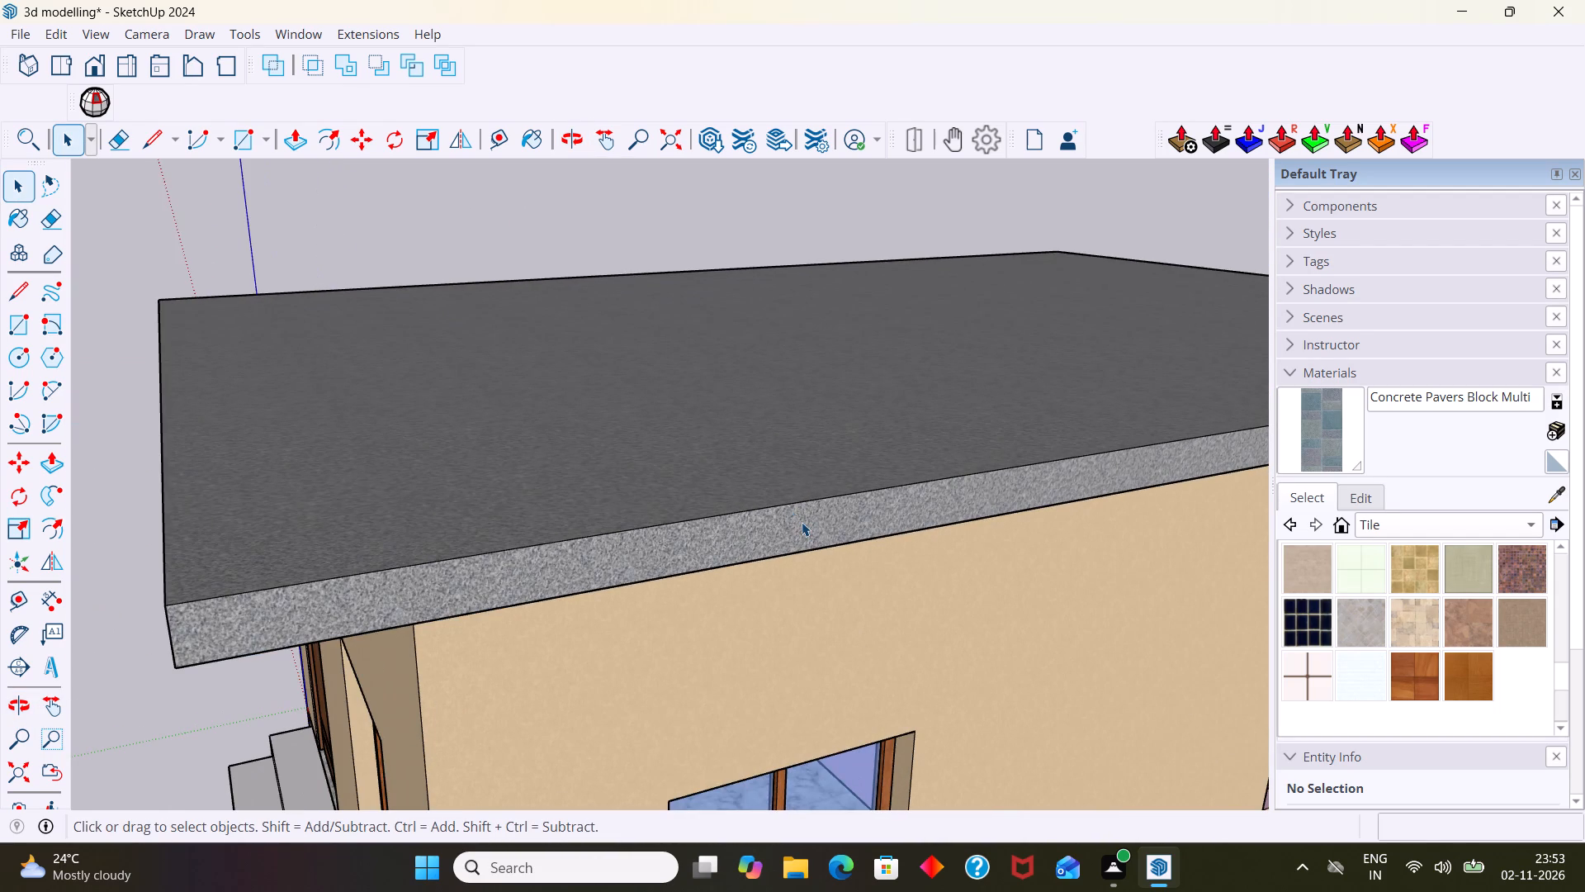
click(802, 522)
double_click(803, 522)
click(807, 527)
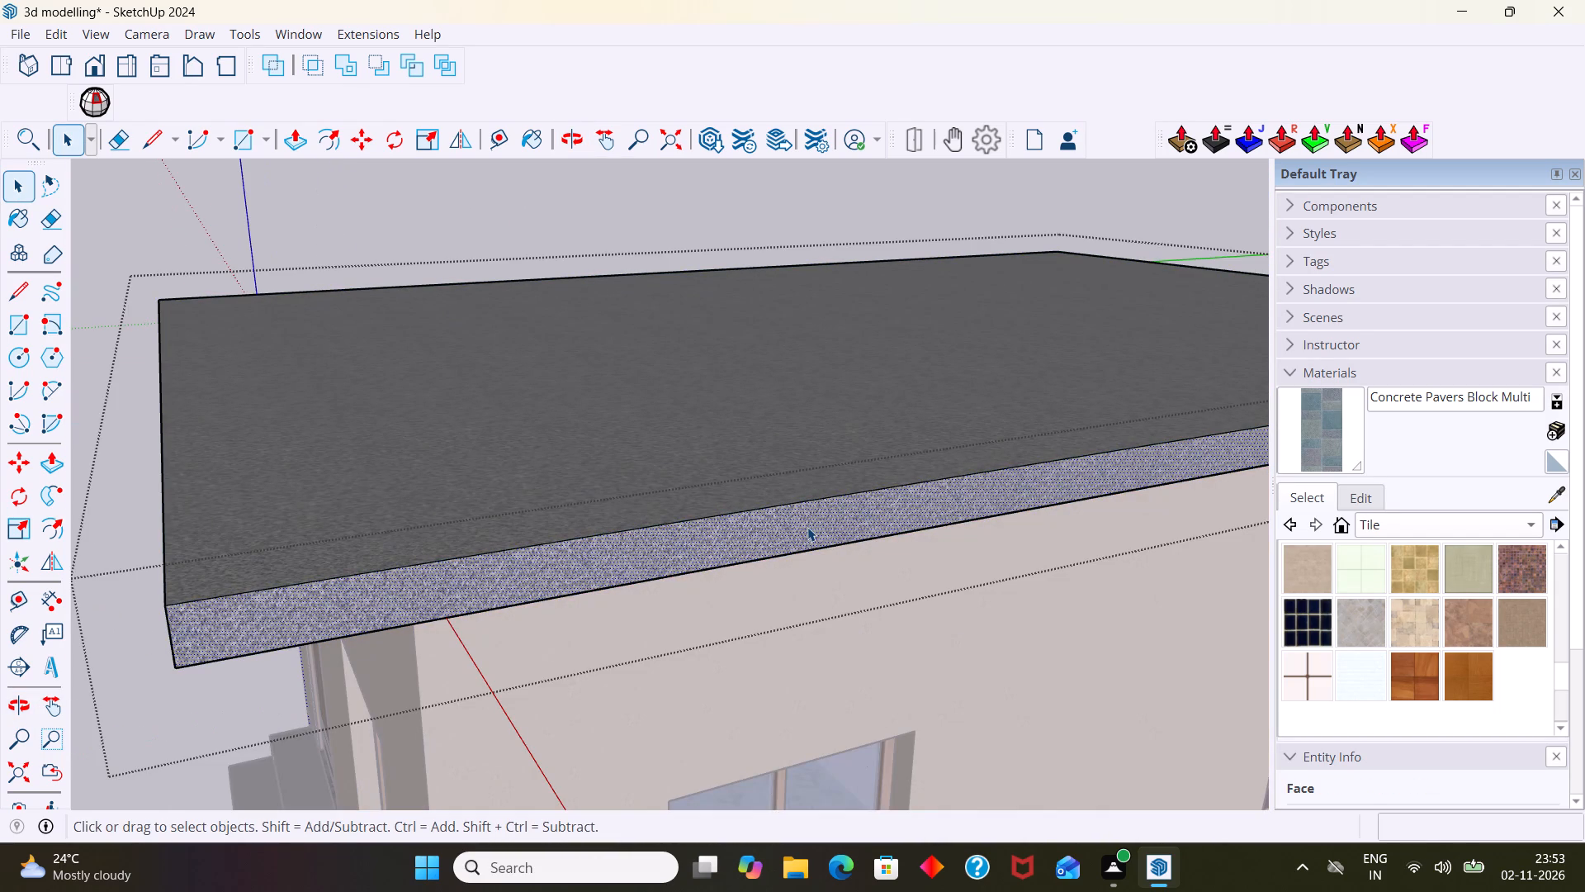
key(p)
click(808, 525)
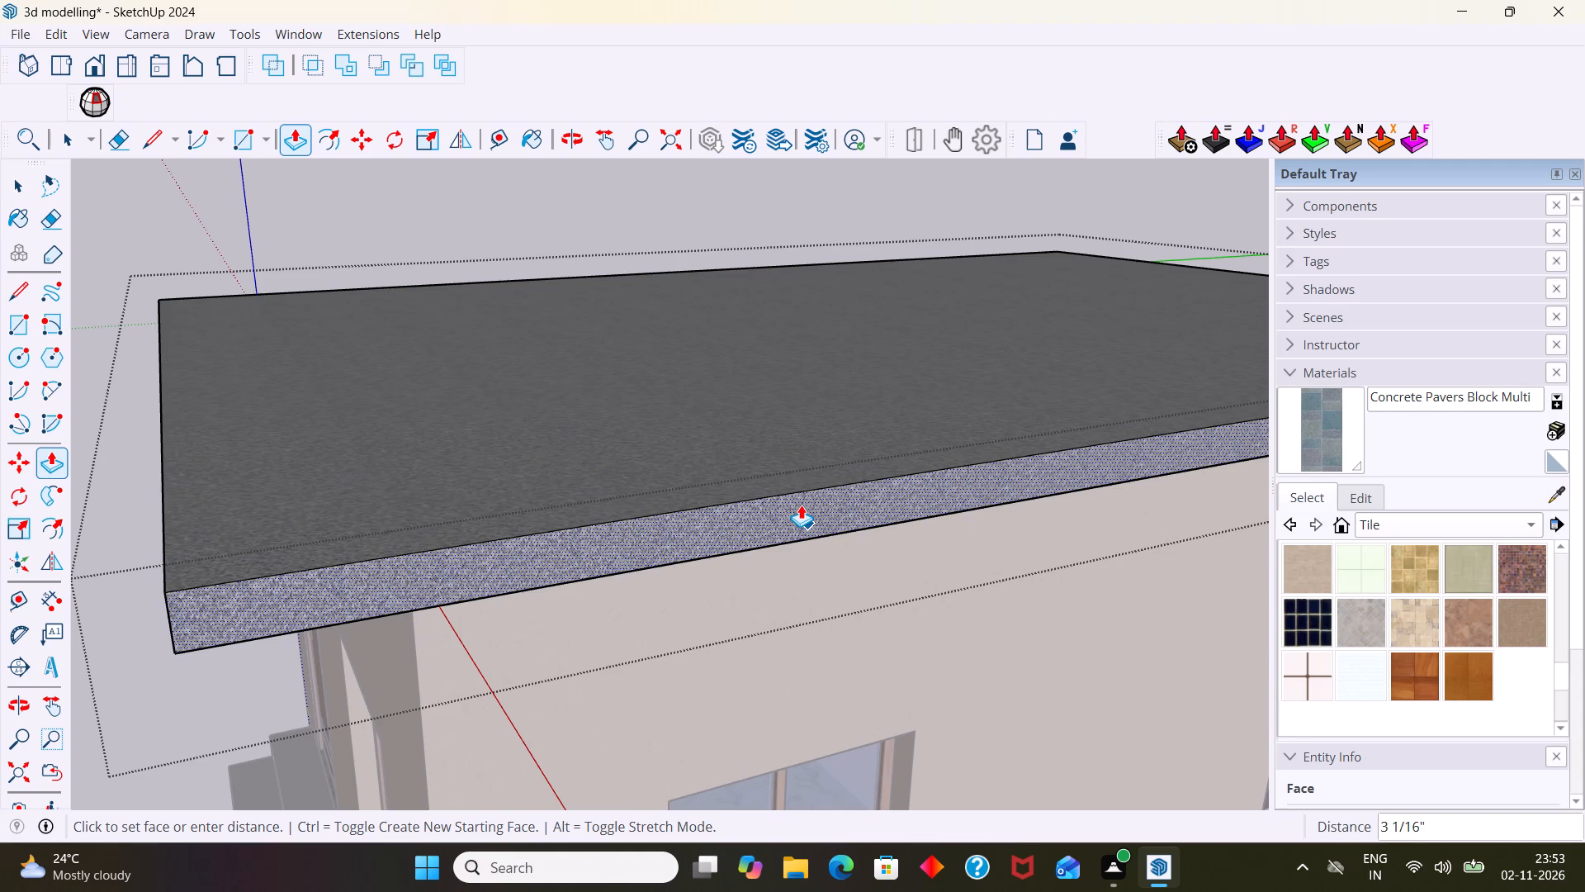
key(5)
key(shift+quotedbl)
key(Return)
key(space)
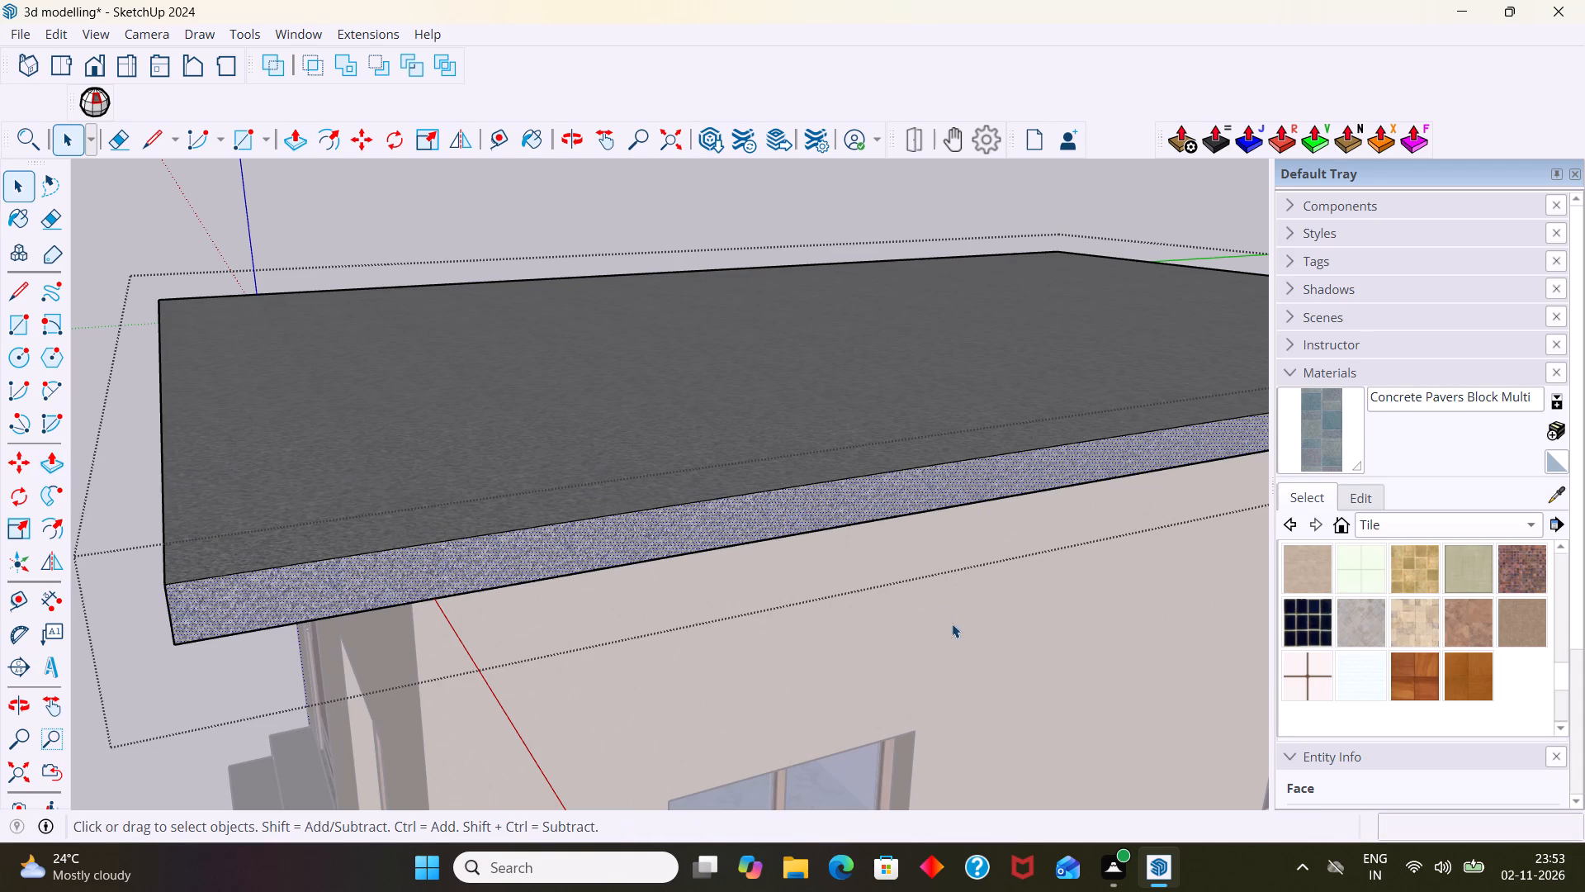
scroll(960, 657, down, 9)
click(728, 325)
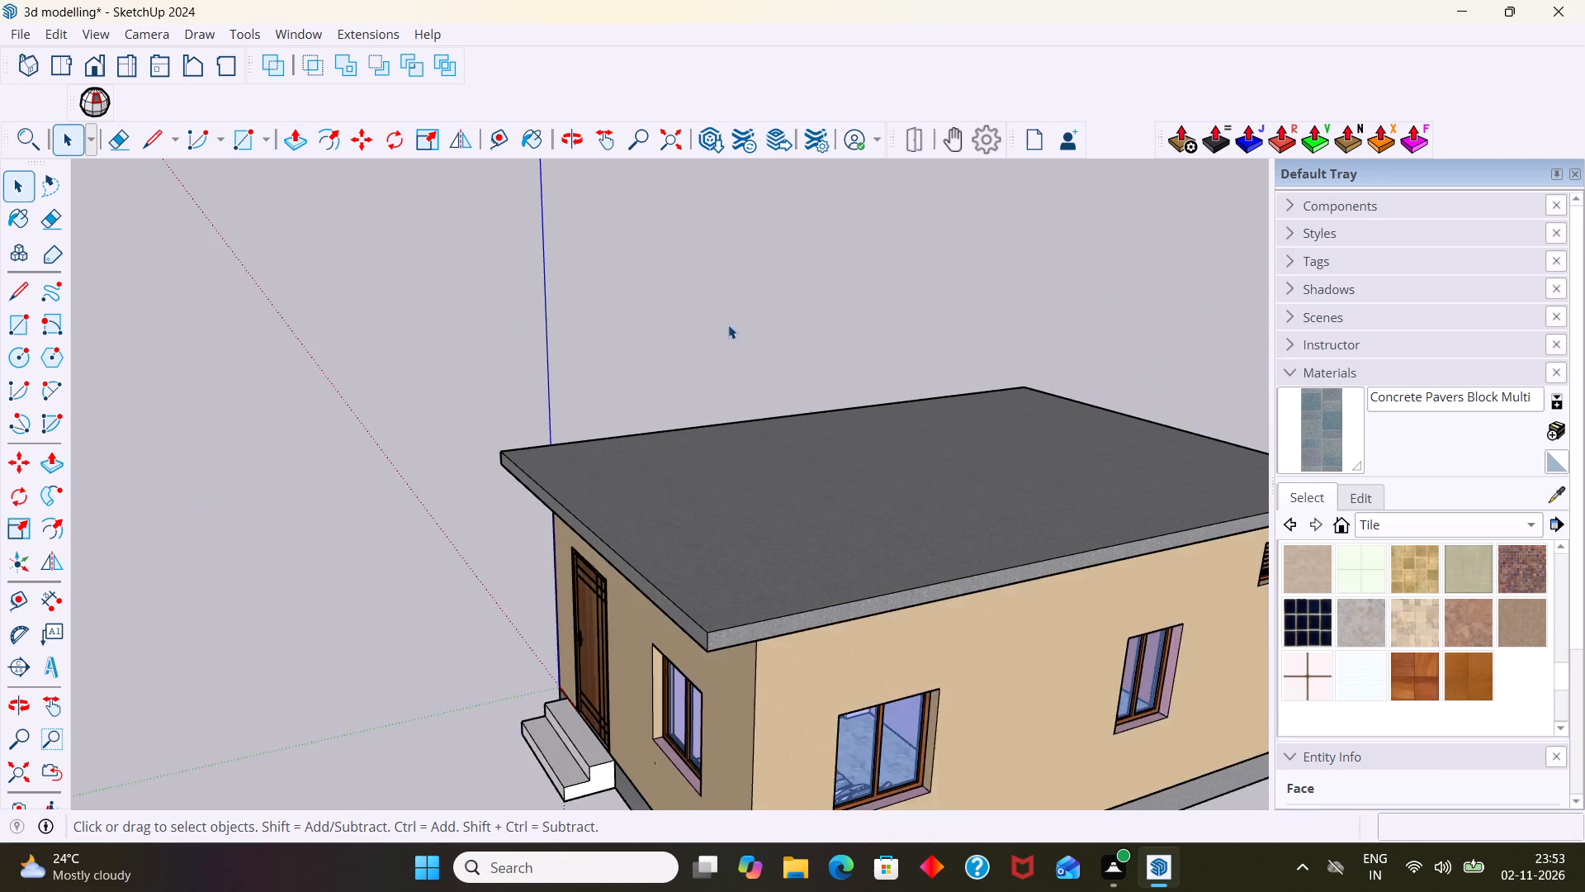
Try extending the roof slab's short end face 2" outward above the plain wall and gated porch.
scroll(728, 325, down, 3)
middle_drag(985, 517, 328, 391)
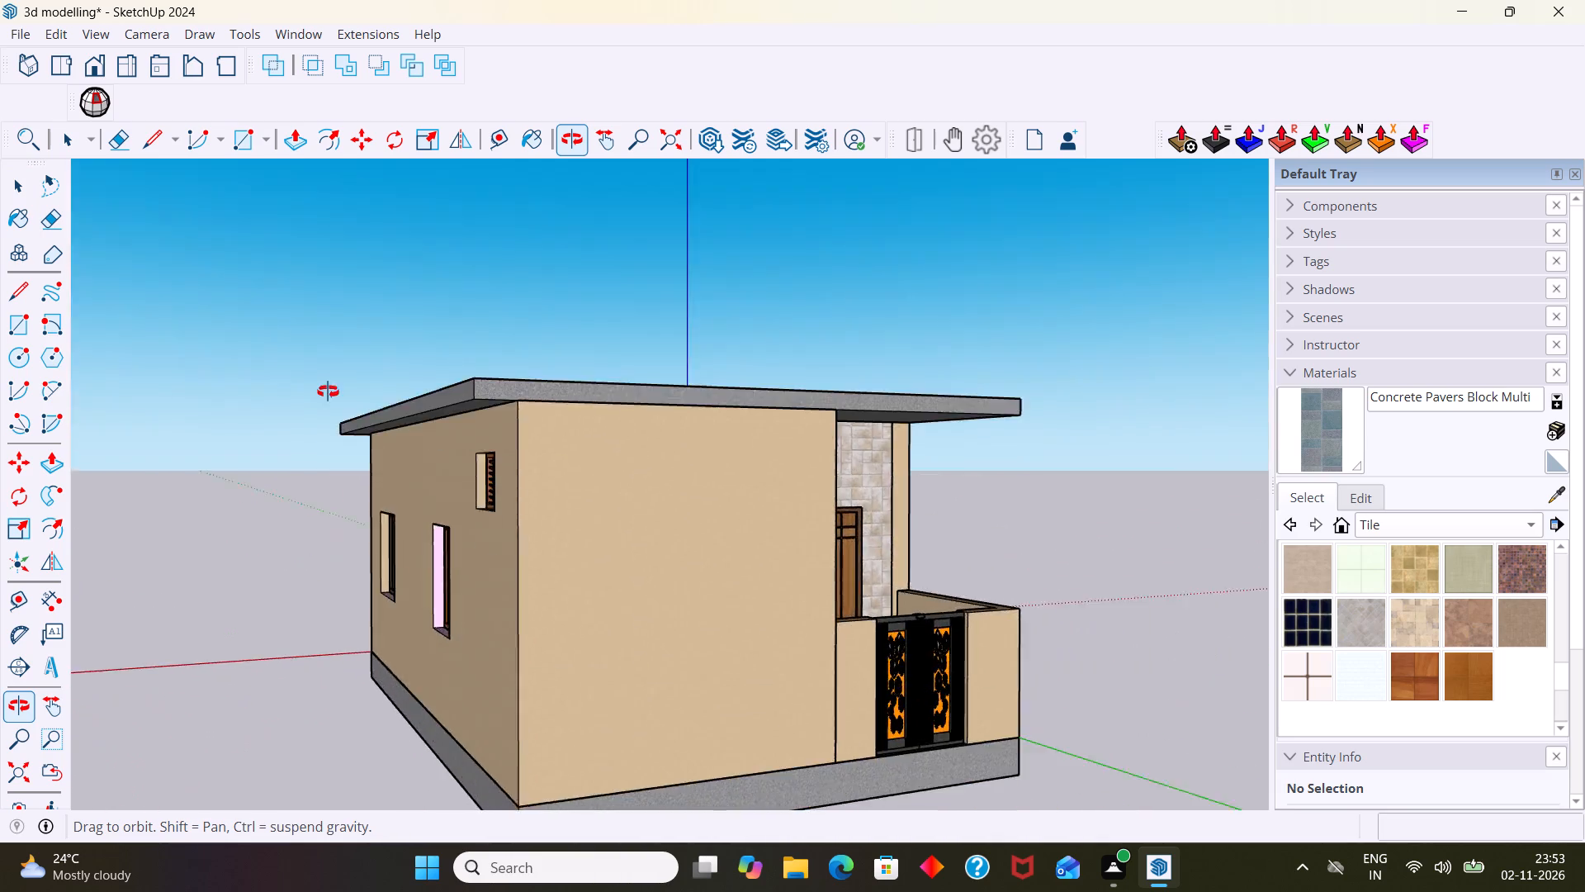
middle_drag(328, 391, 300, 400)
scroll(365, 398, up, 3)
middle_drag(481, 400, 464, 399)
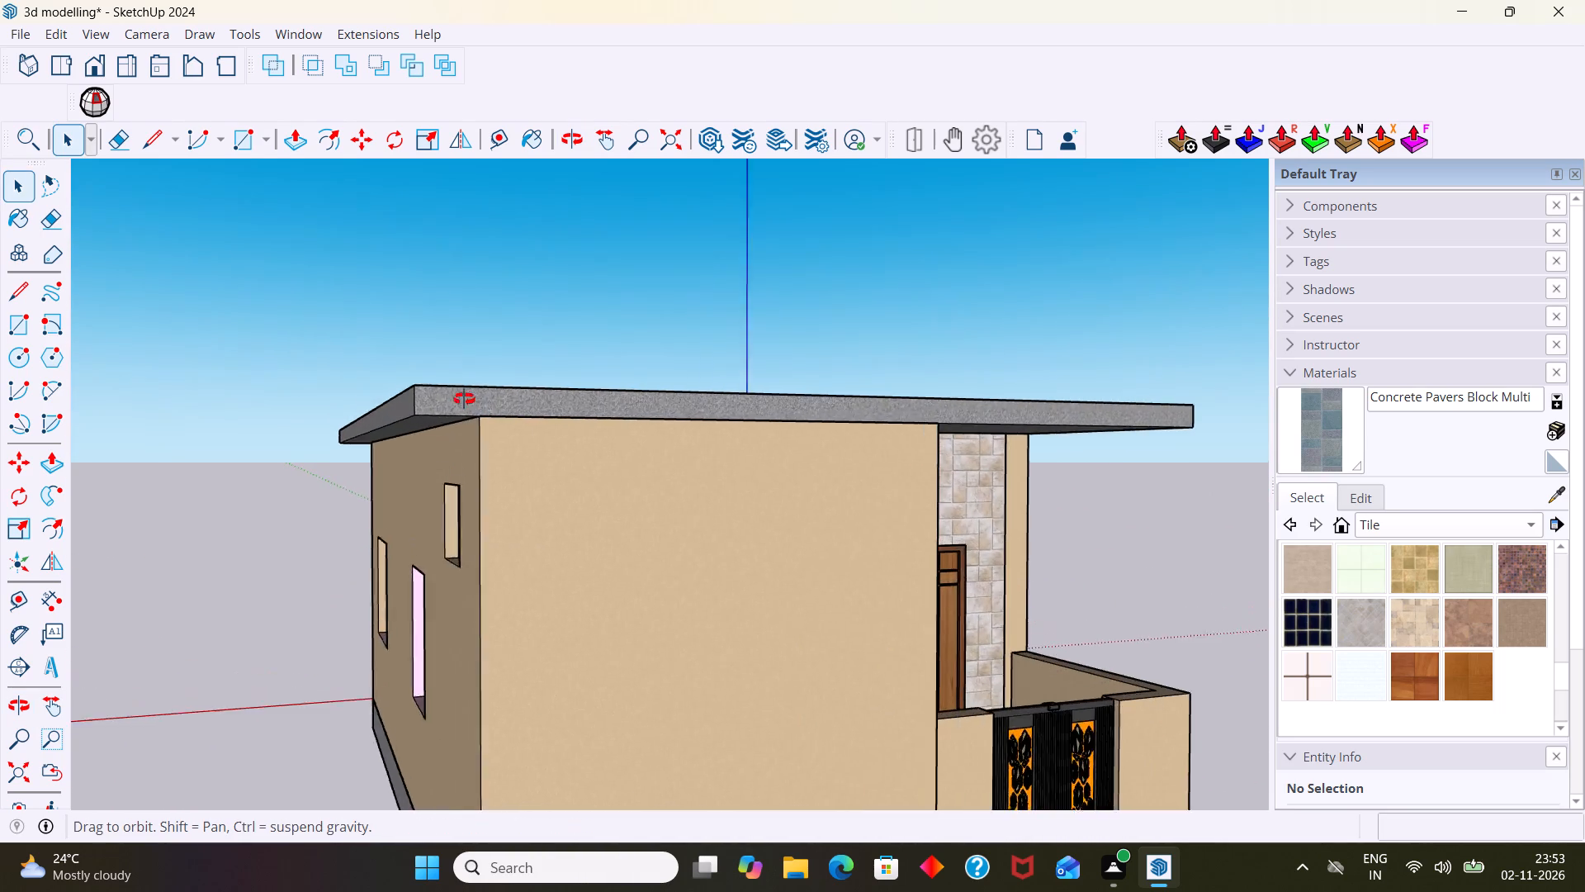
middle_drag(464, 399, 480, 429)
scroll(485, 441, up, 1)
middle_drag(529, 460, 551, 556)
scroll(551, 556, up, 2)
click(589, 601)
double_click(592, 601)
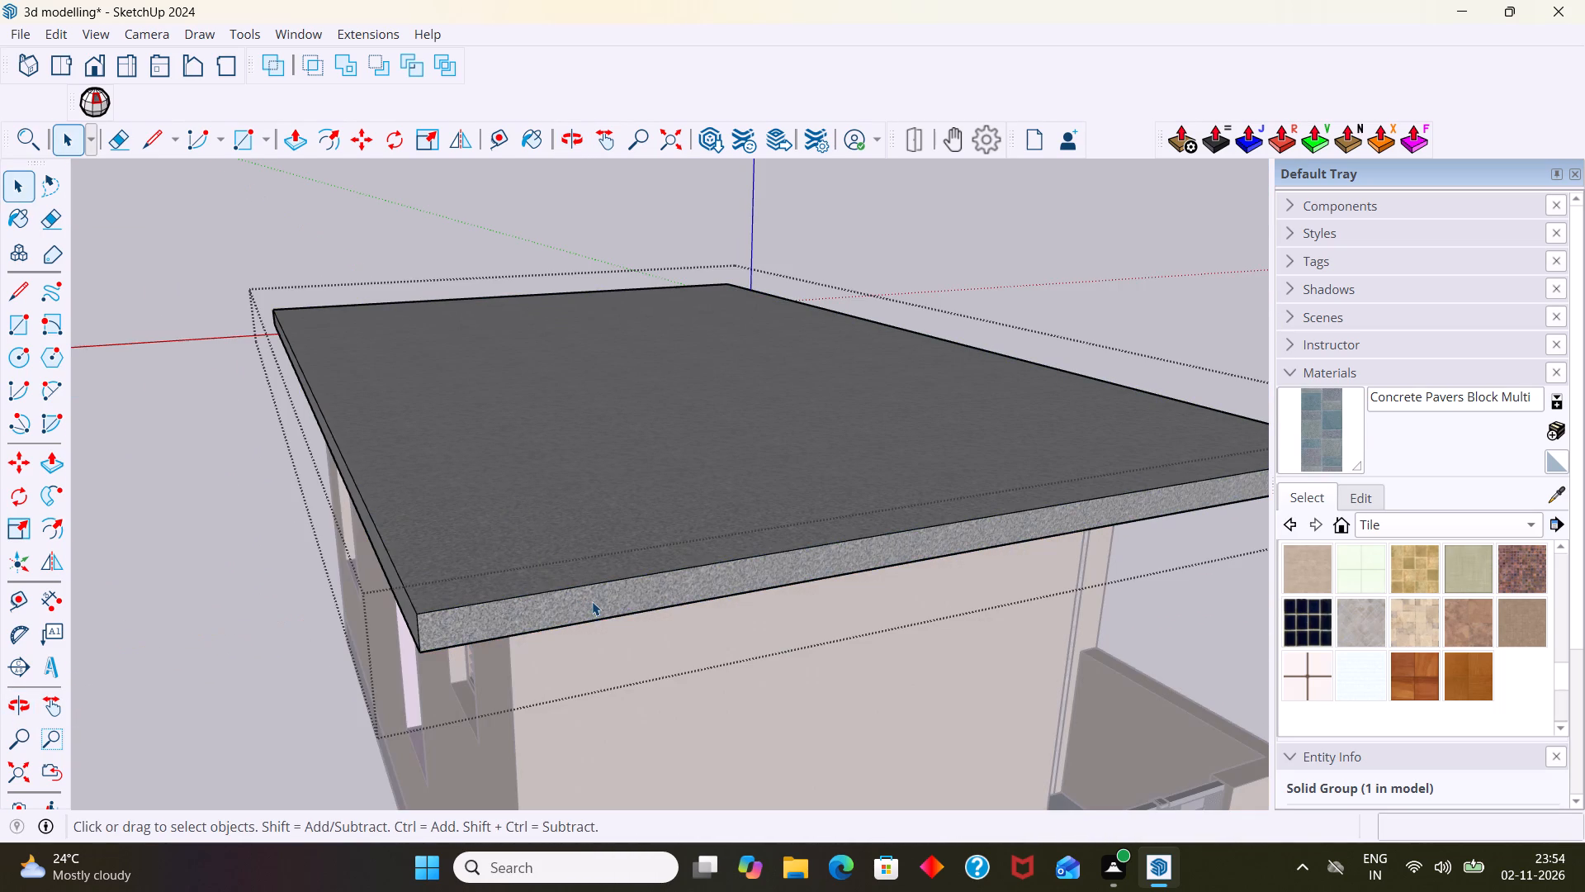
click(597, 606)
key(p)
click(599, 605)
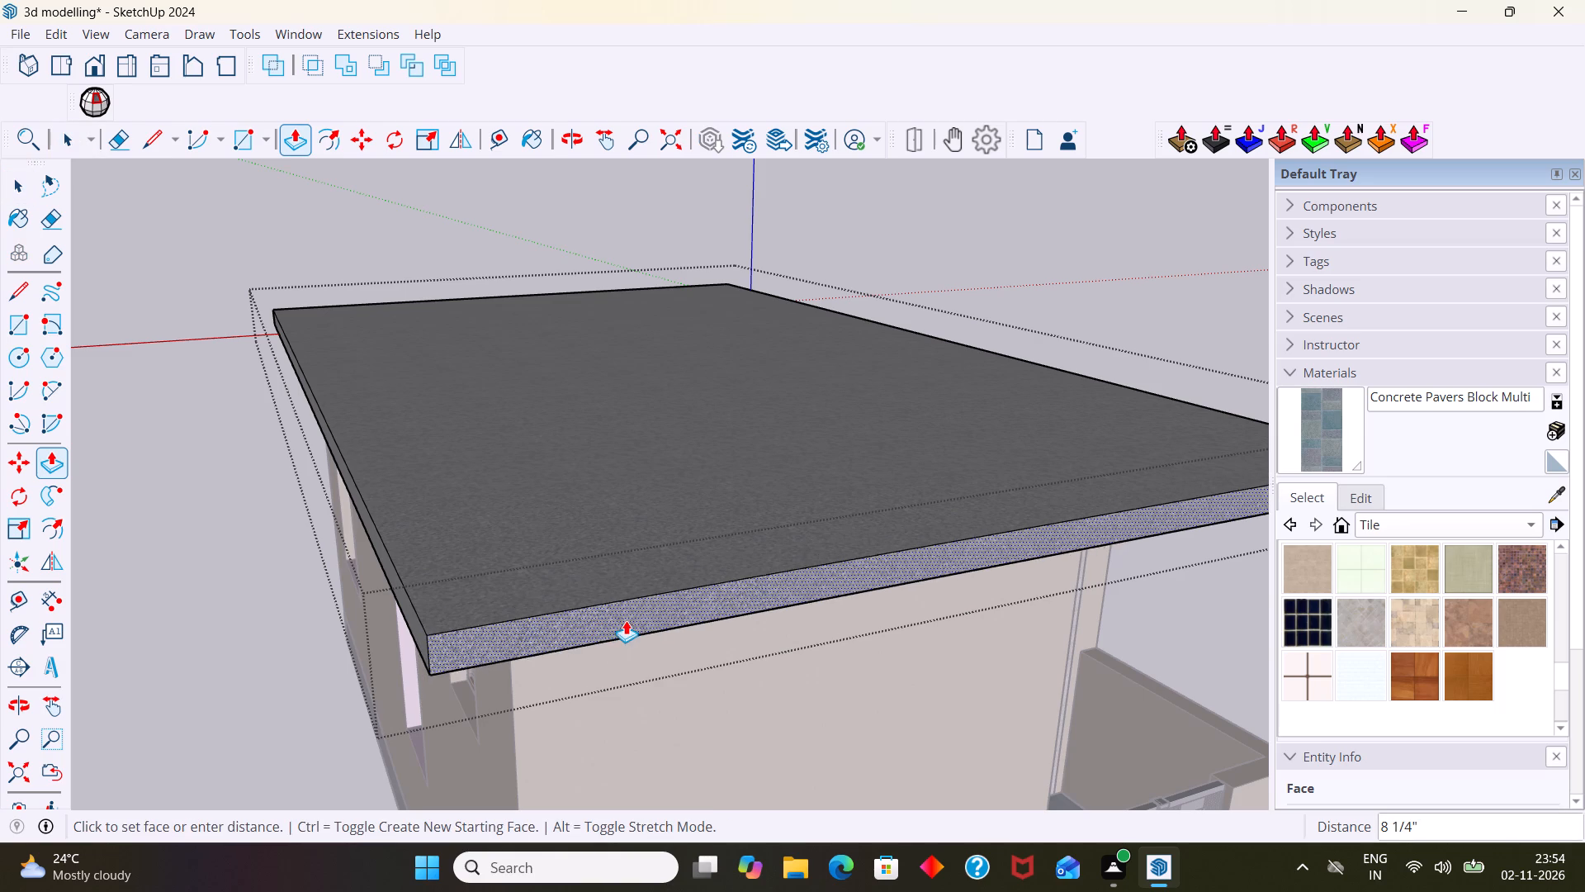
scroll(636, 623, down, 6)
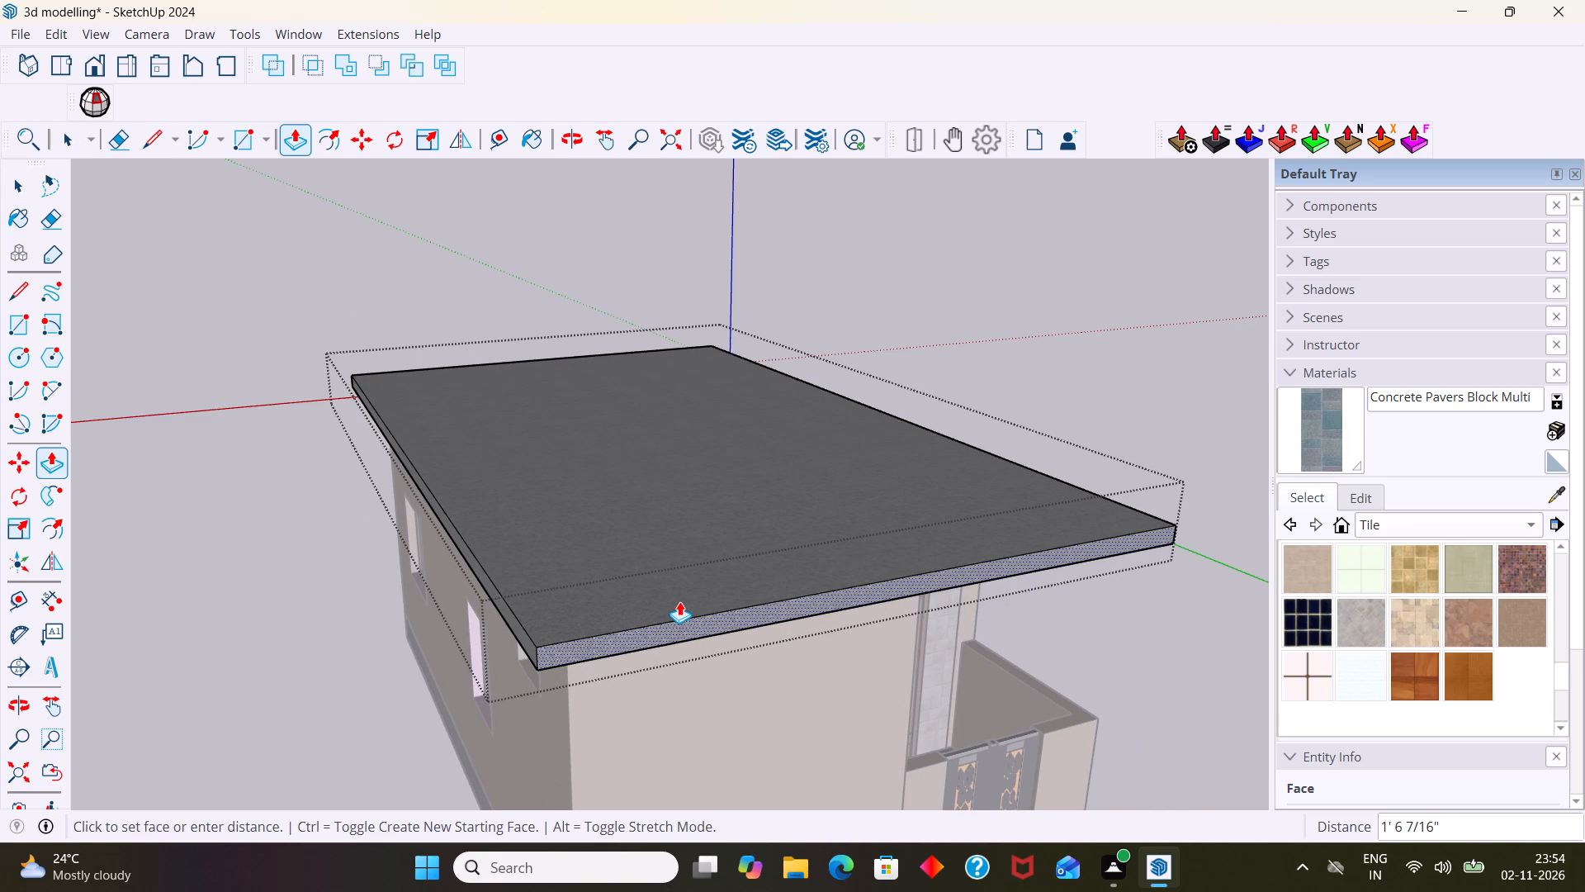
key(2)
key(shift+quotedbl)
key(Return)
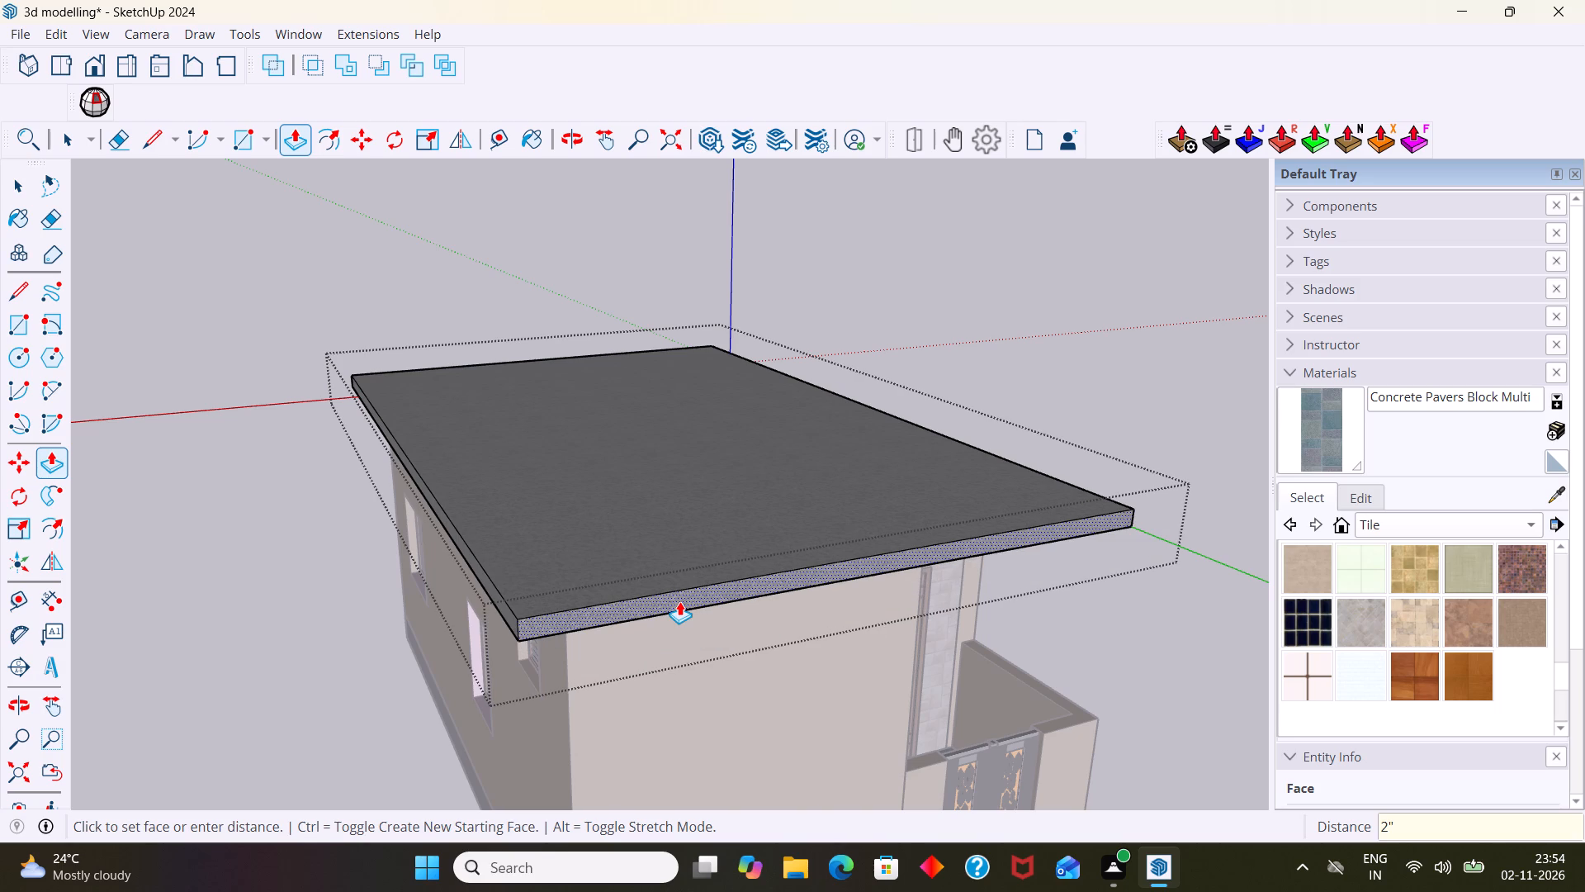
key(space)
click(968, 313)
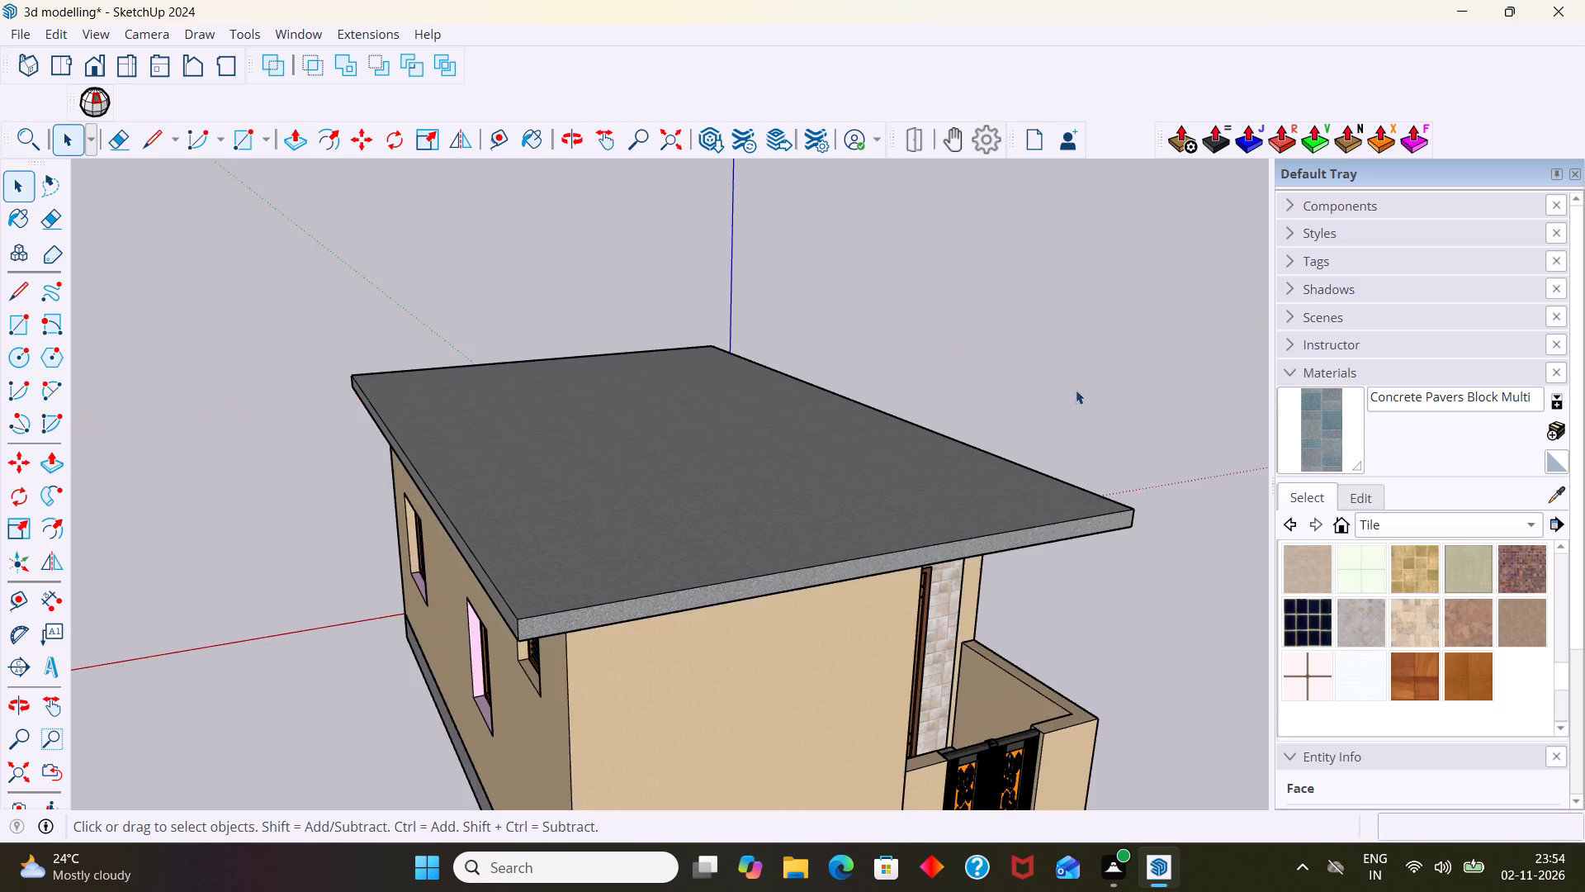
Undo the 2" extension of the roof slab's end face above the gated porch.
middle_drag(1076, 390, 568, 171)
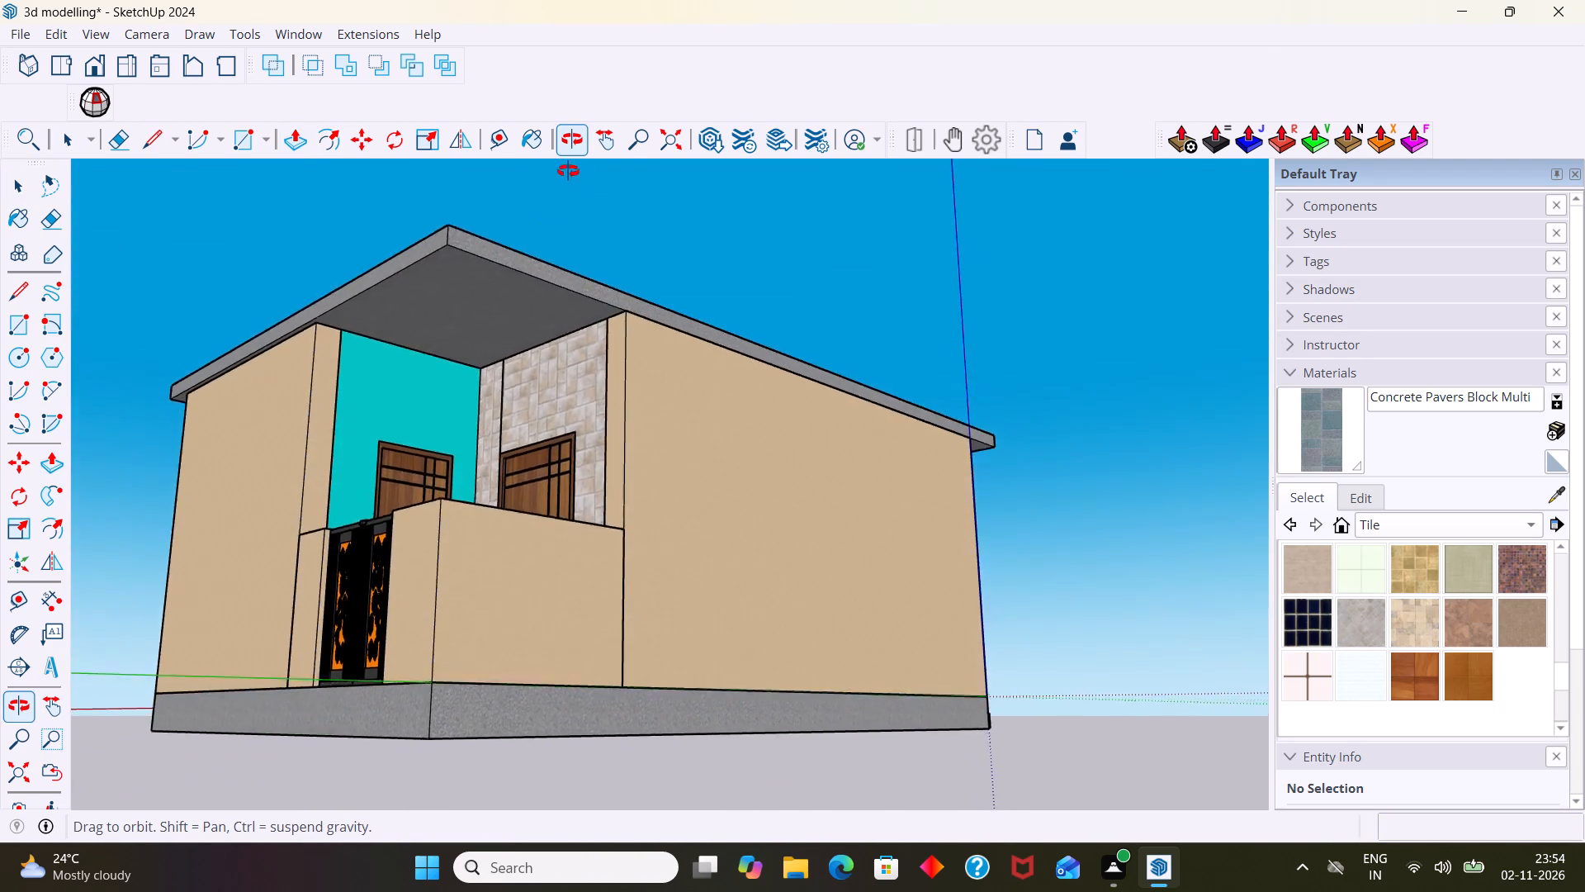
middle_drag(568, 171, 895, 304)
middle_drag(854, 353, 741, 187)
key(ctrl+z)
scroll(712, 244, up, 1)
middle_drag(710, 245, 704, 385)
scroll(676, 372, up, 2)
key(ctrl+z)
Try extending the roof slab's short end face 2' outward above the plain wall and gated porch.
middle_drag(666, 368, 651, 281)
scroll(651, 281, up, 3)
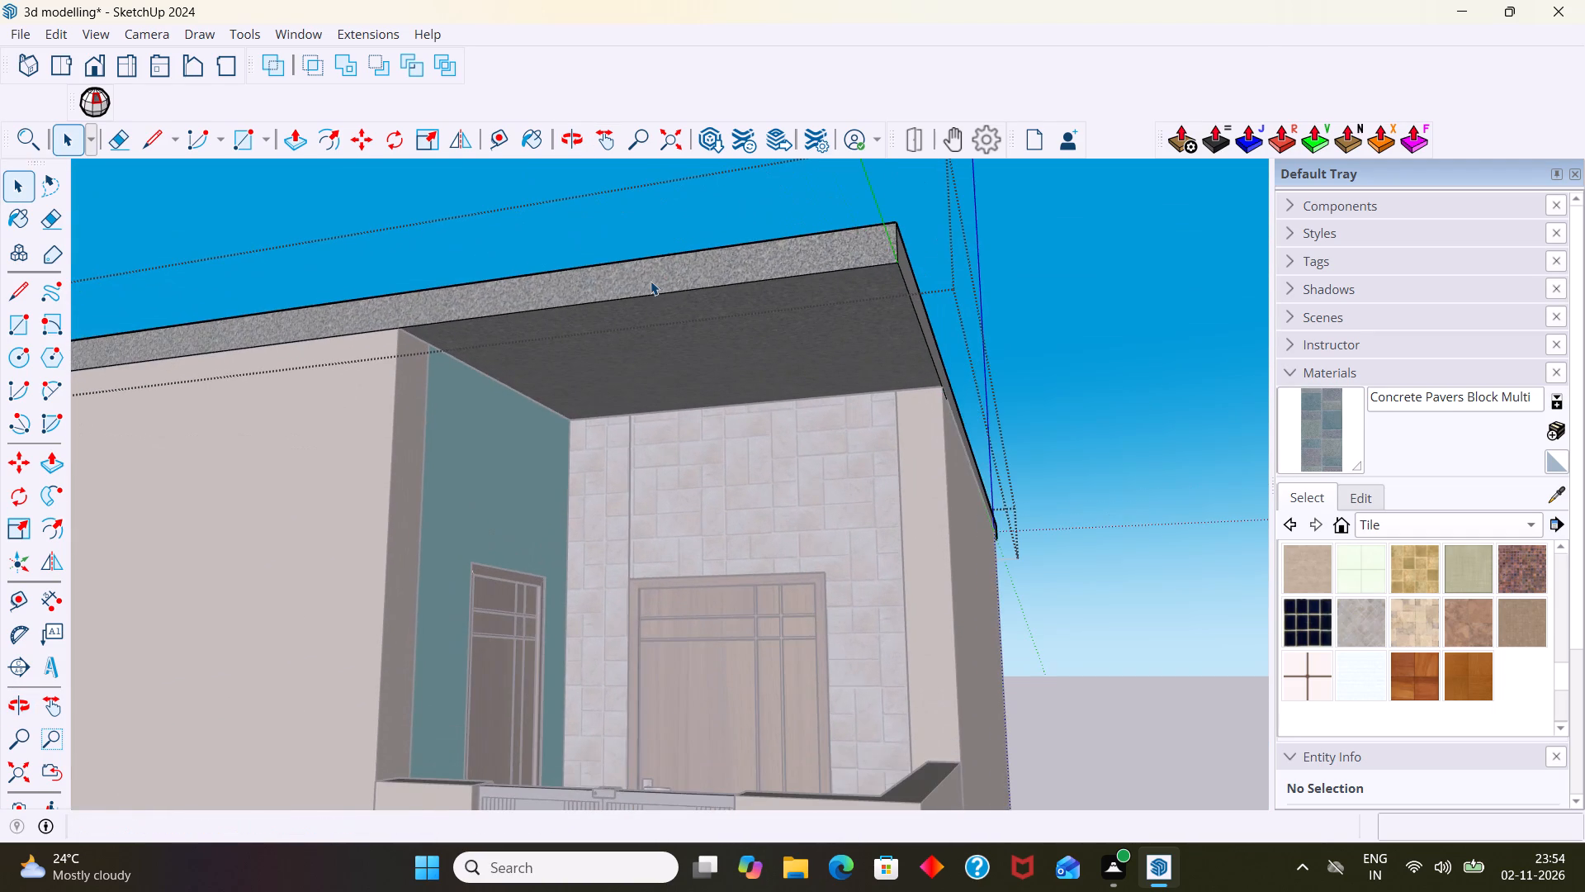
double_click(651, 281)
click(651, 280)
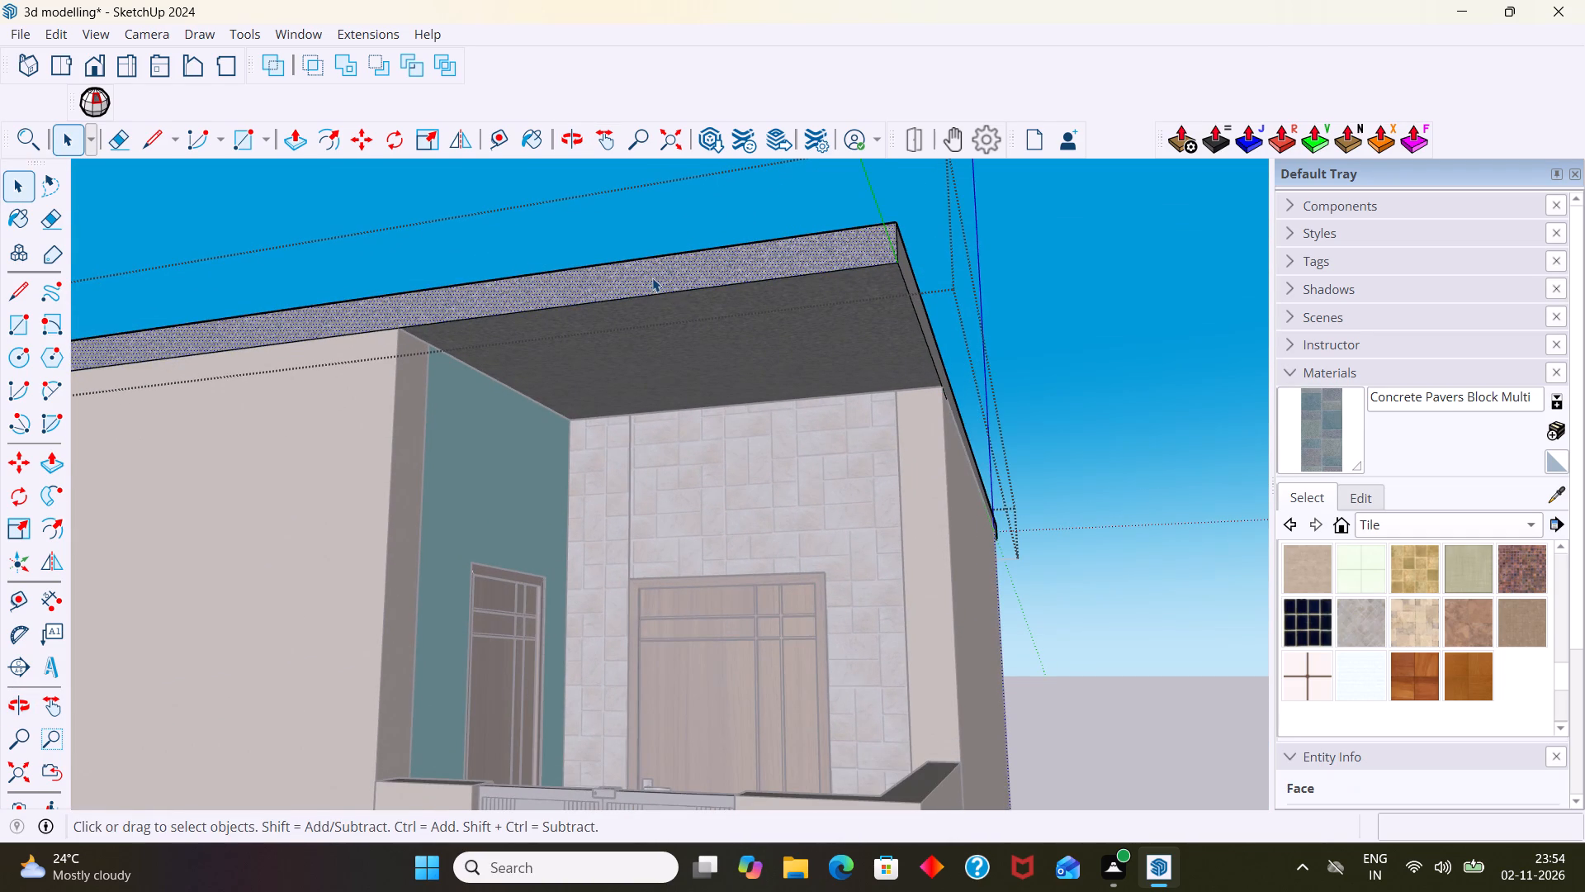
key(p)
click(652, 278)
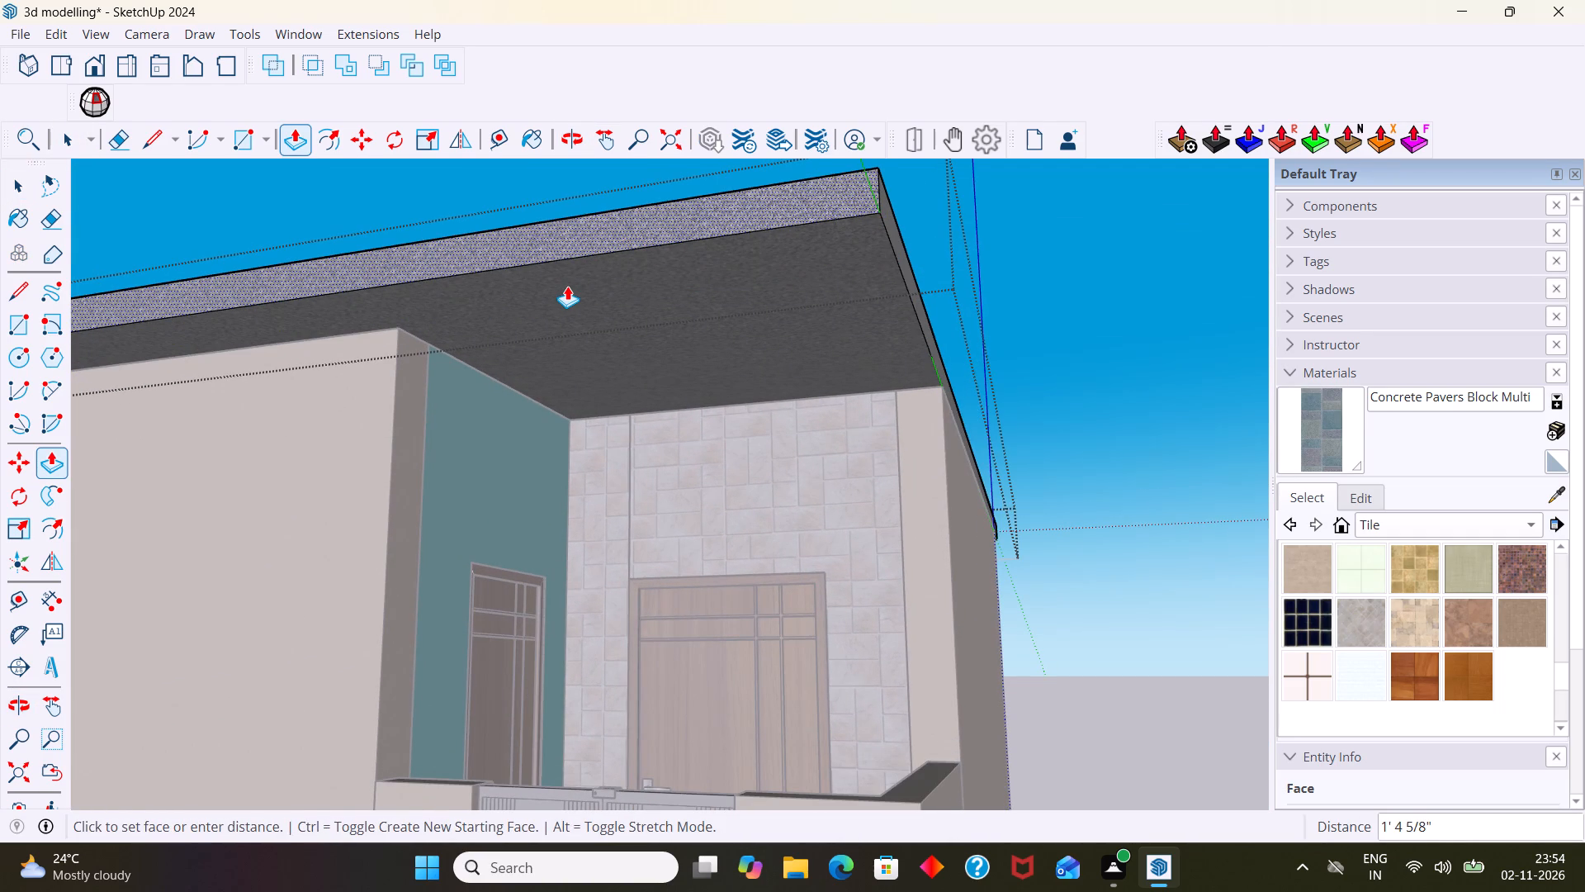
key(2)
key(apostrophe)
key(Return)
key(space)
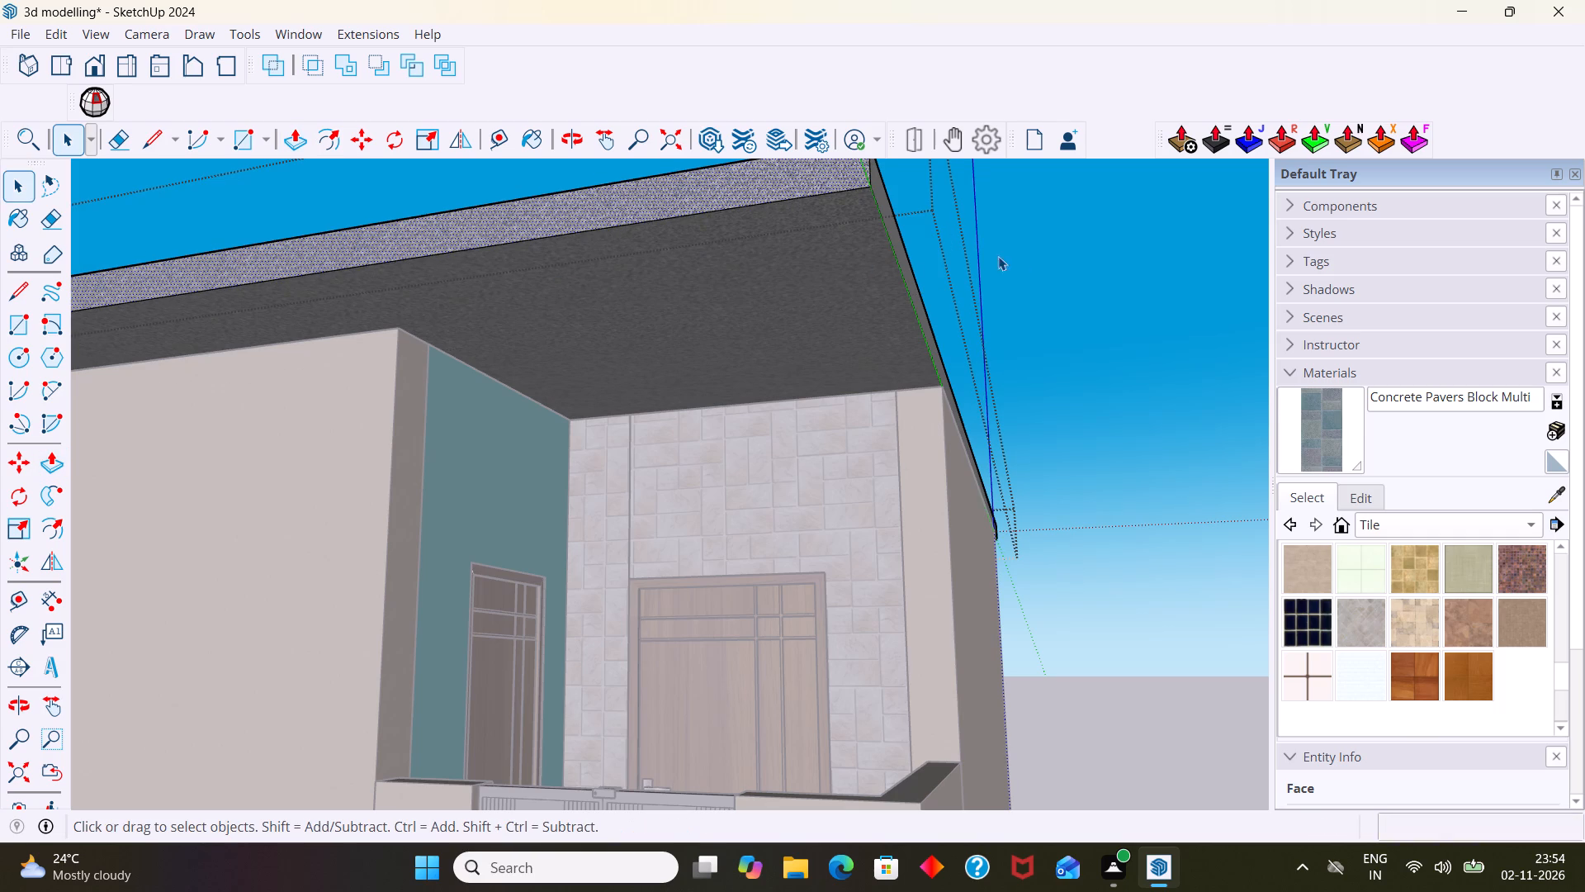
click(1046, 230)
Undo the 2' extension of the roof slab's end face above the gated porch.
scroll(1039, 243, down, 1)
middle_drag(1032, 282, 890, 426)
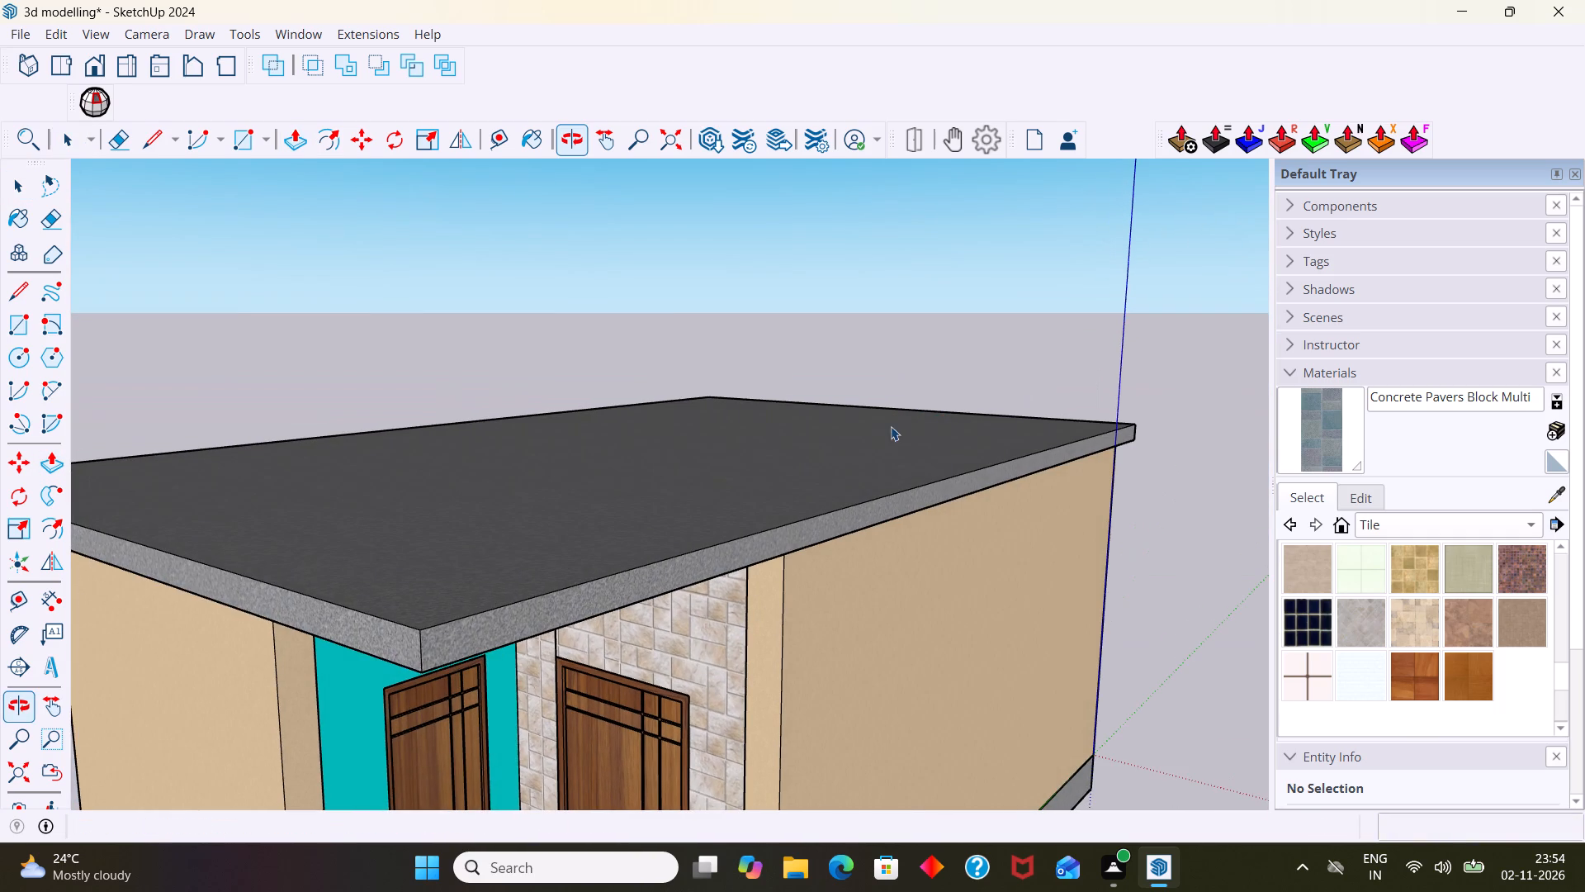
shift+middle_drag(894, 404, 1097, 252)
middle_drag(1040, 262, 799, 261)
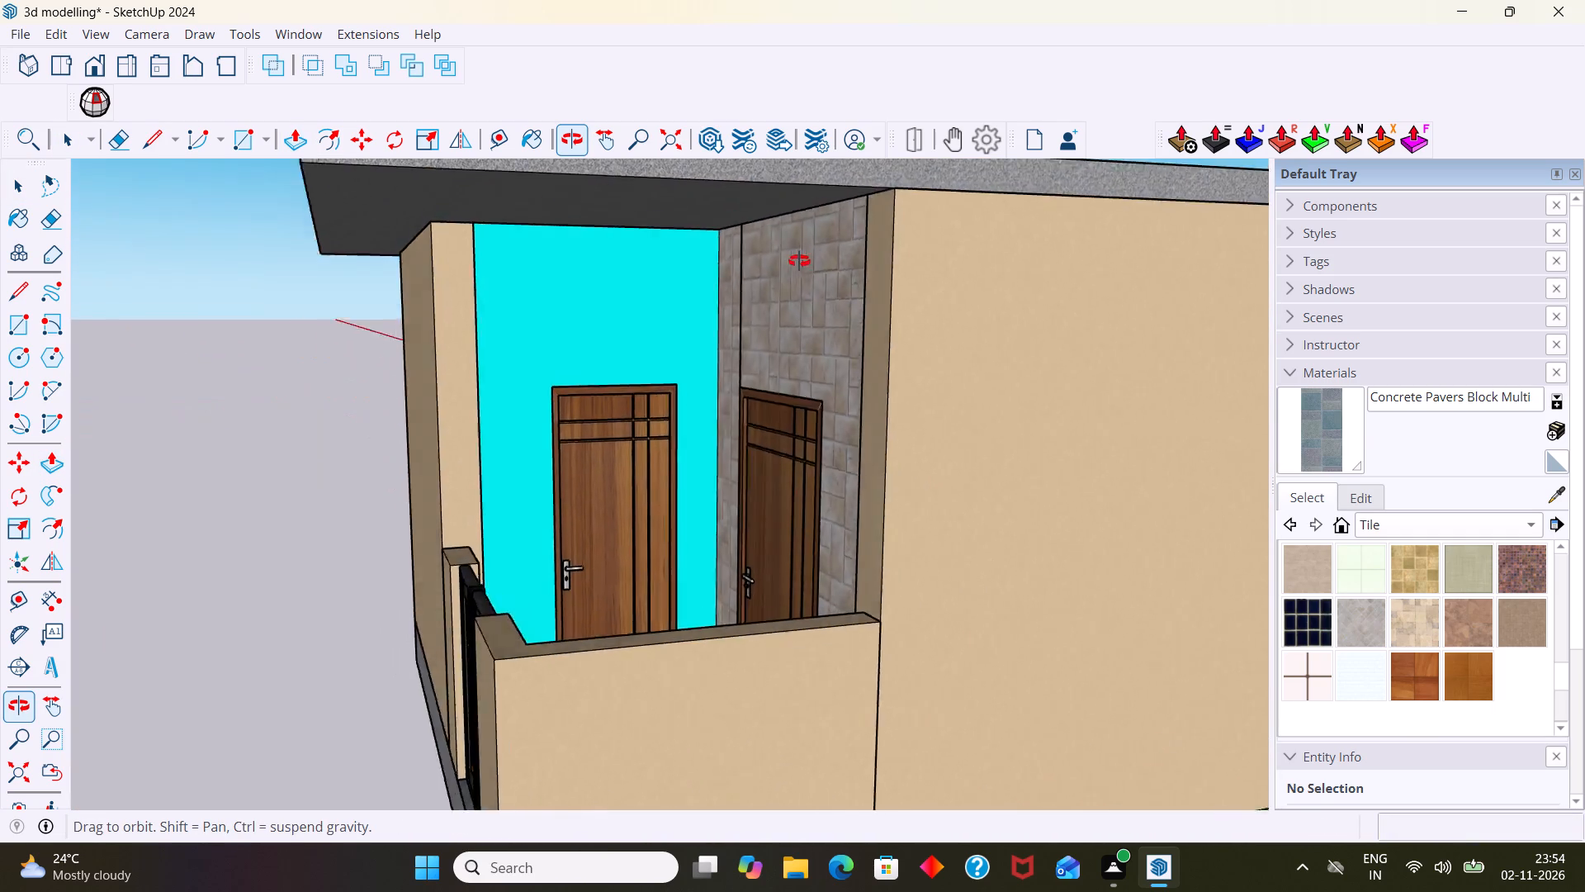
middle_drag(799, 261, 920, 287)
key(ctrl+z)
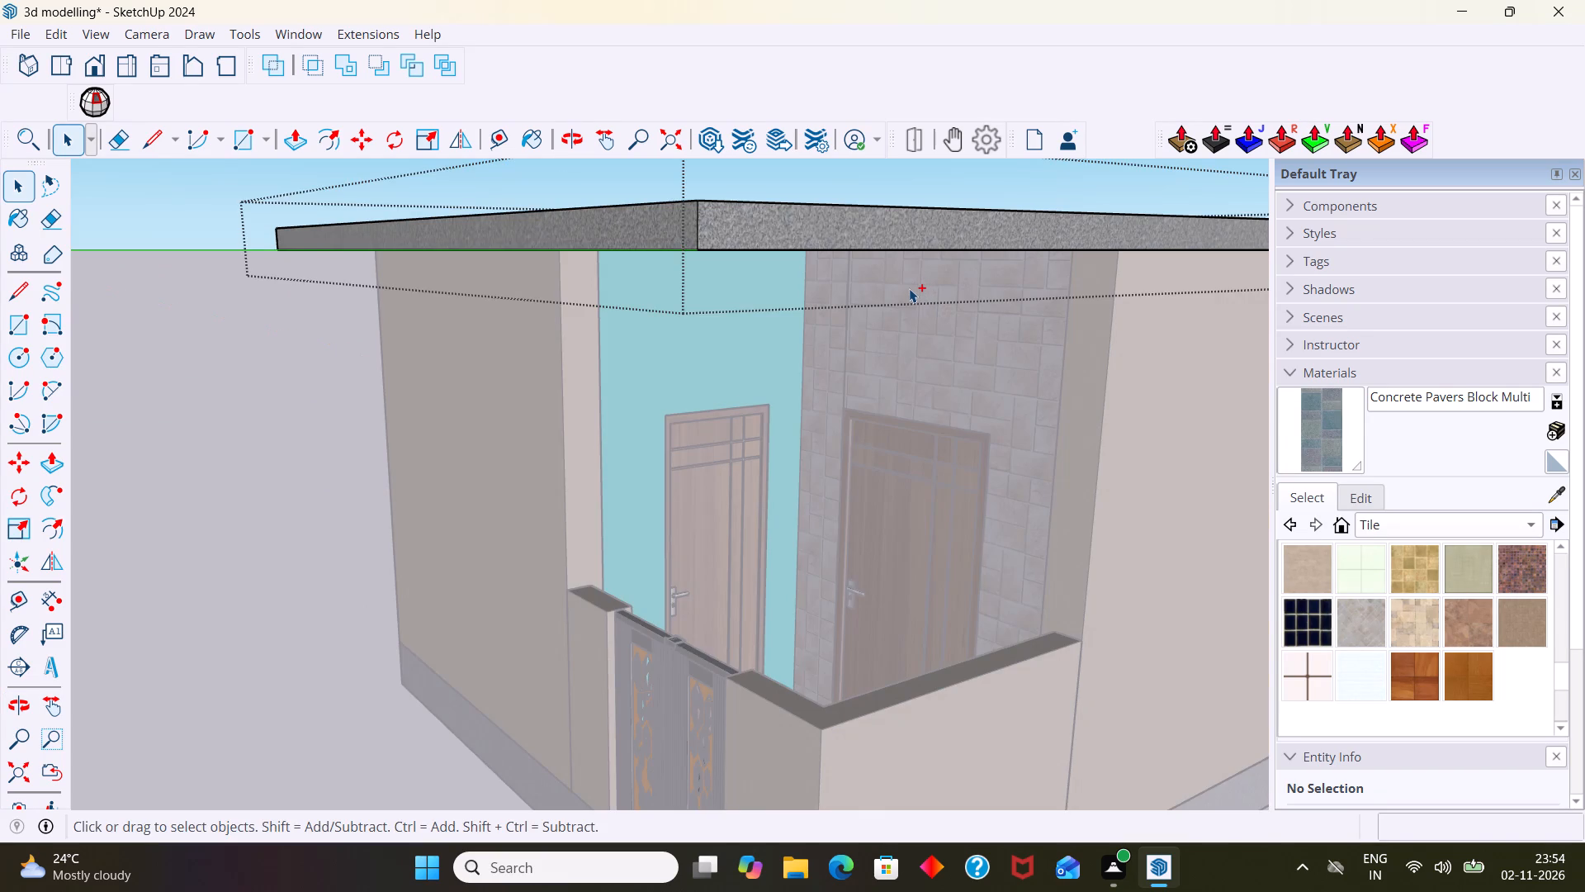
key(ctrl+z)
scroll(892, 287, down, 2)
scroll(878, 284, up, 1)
Extend the roof slab's short end face 1' outward above the plain wall and gated porch.
click(279, 444)
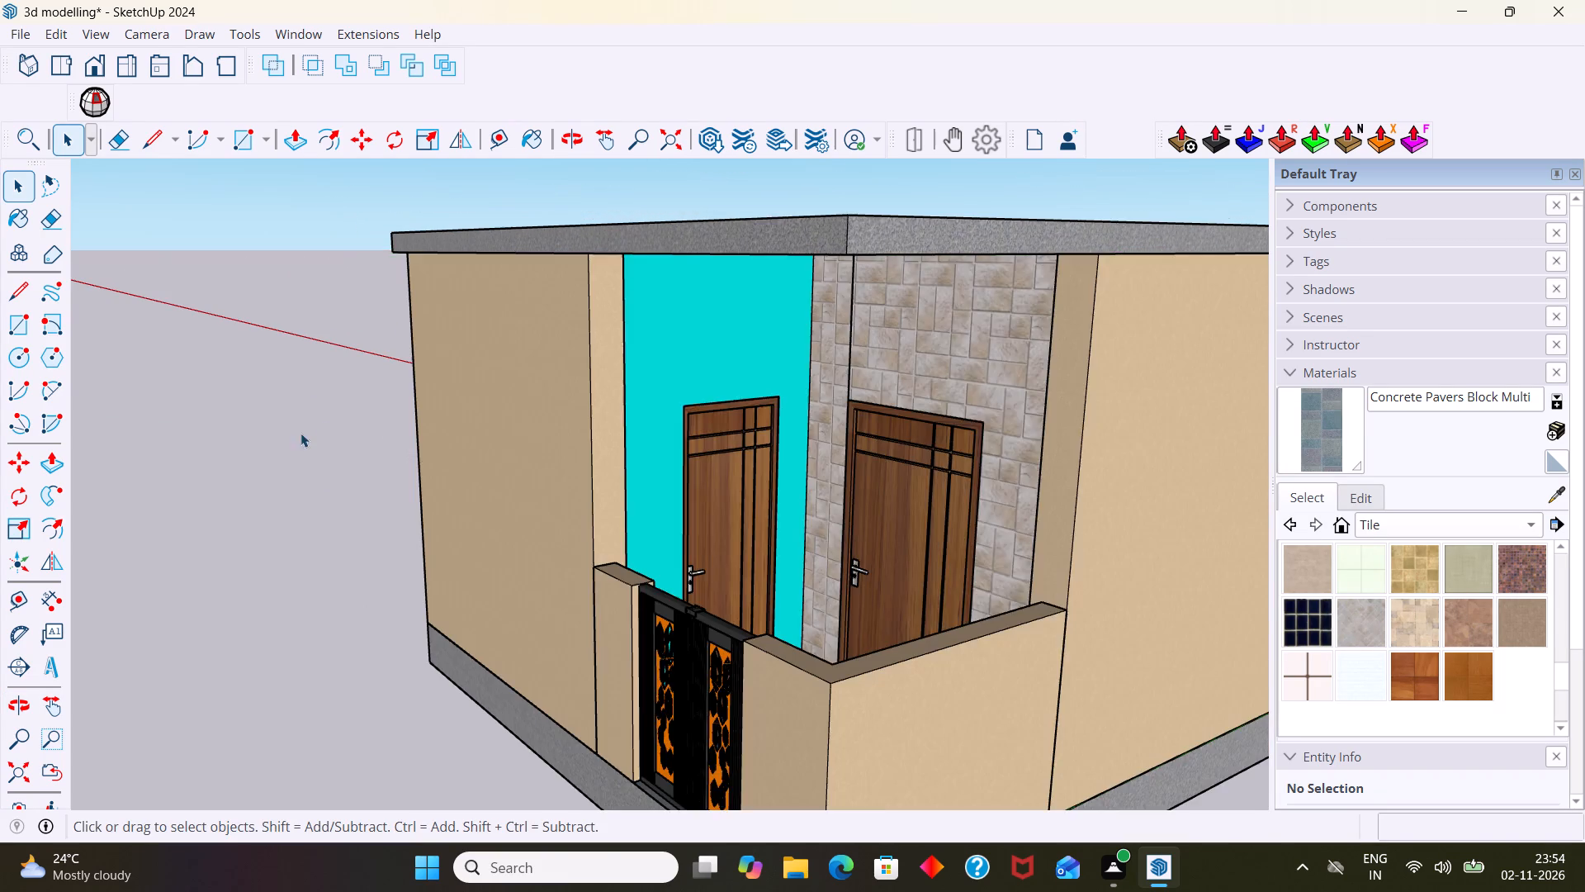
scroll(341, 407, down, 1)
middle_drag(452, 365, 437, 429)
scroll(528, 377, up, 4)
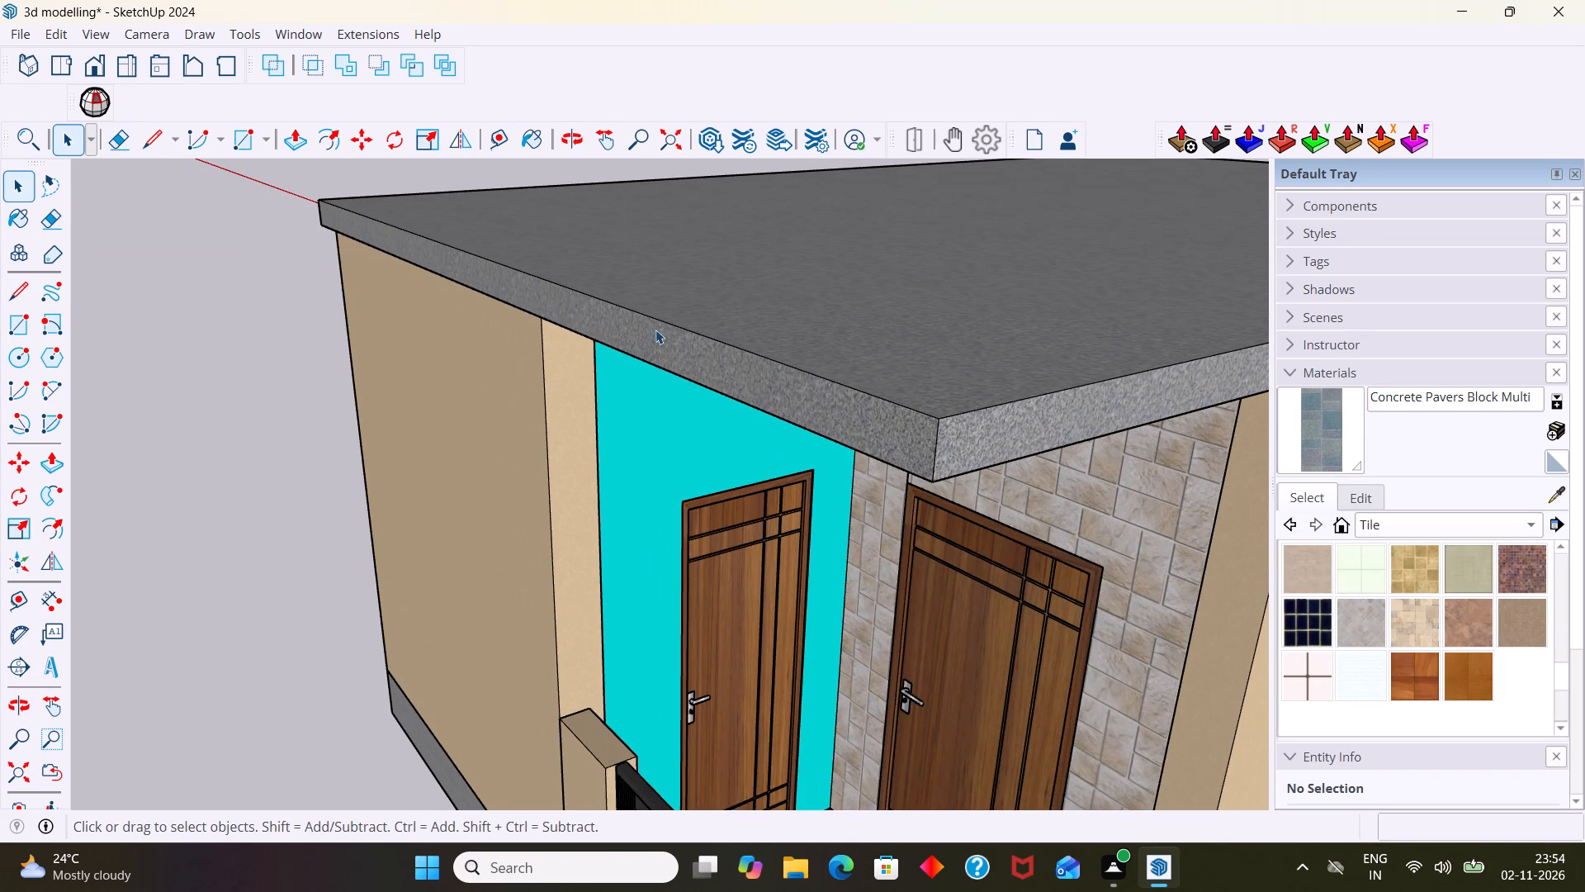
double_click(655, 334)
click(654, 345)
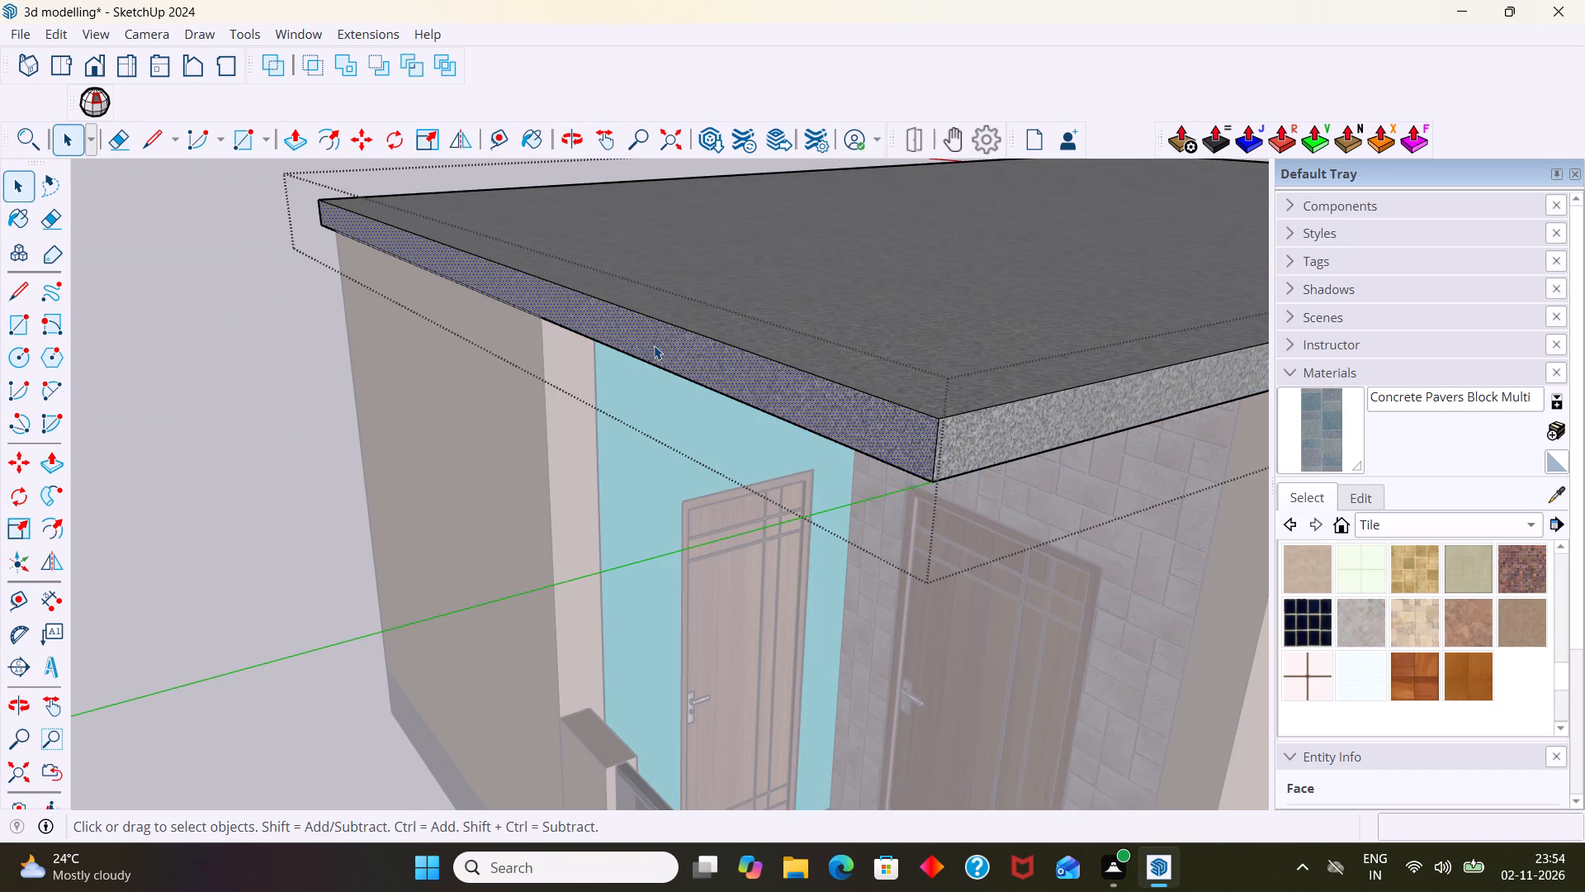
key(p)
click(654, 345)
key(1)
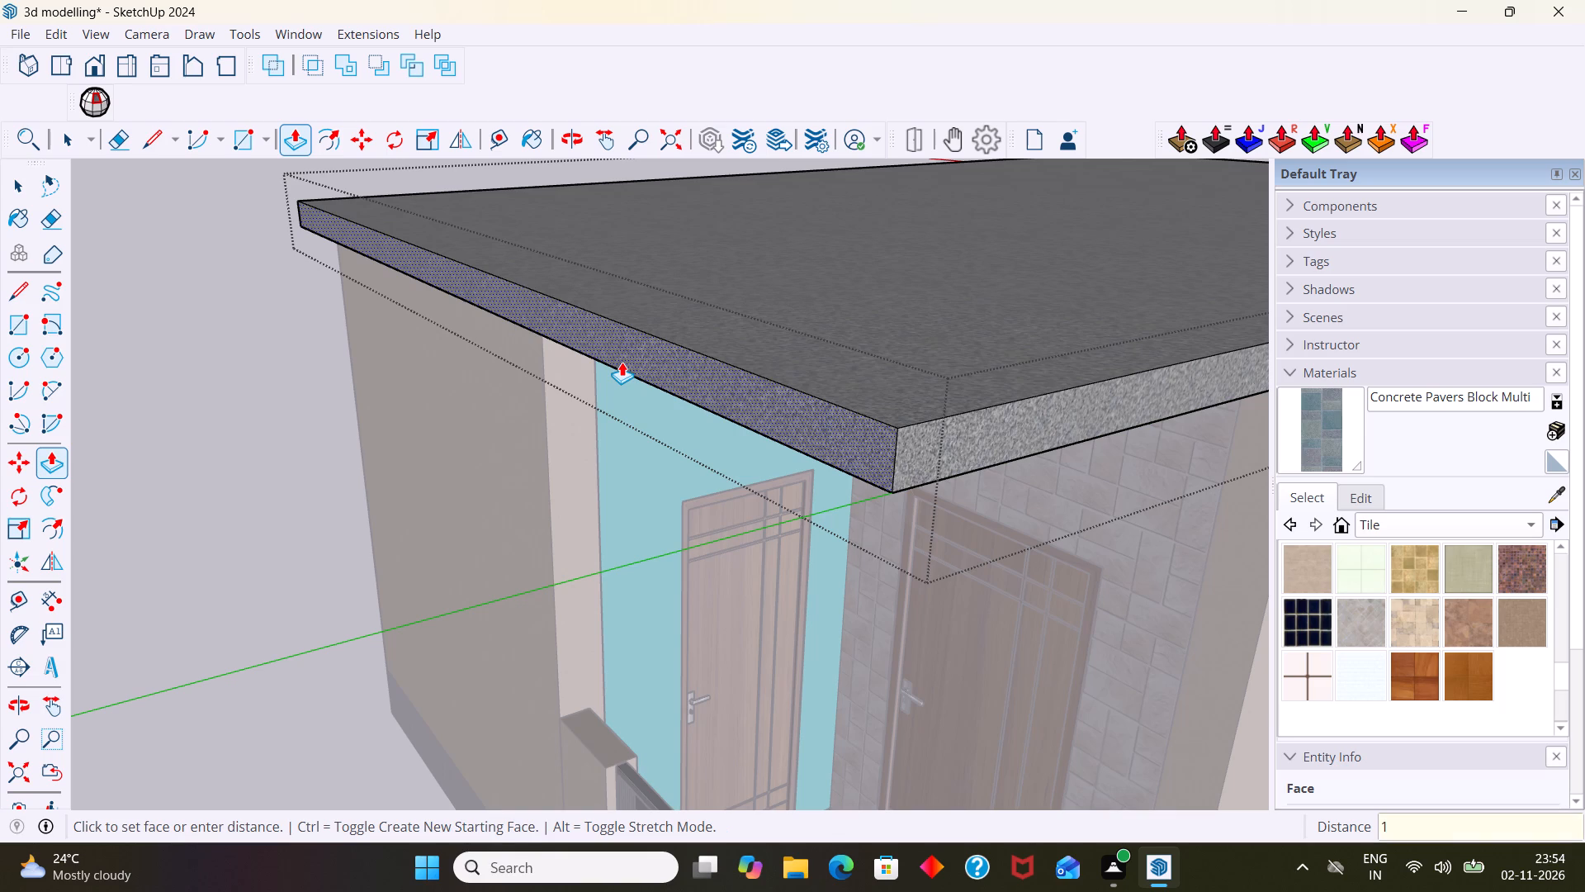
key(apostrophe)
key(Return)
scroll(621, 364, down, 4)
middle_drag(619, 372, 571, 195)
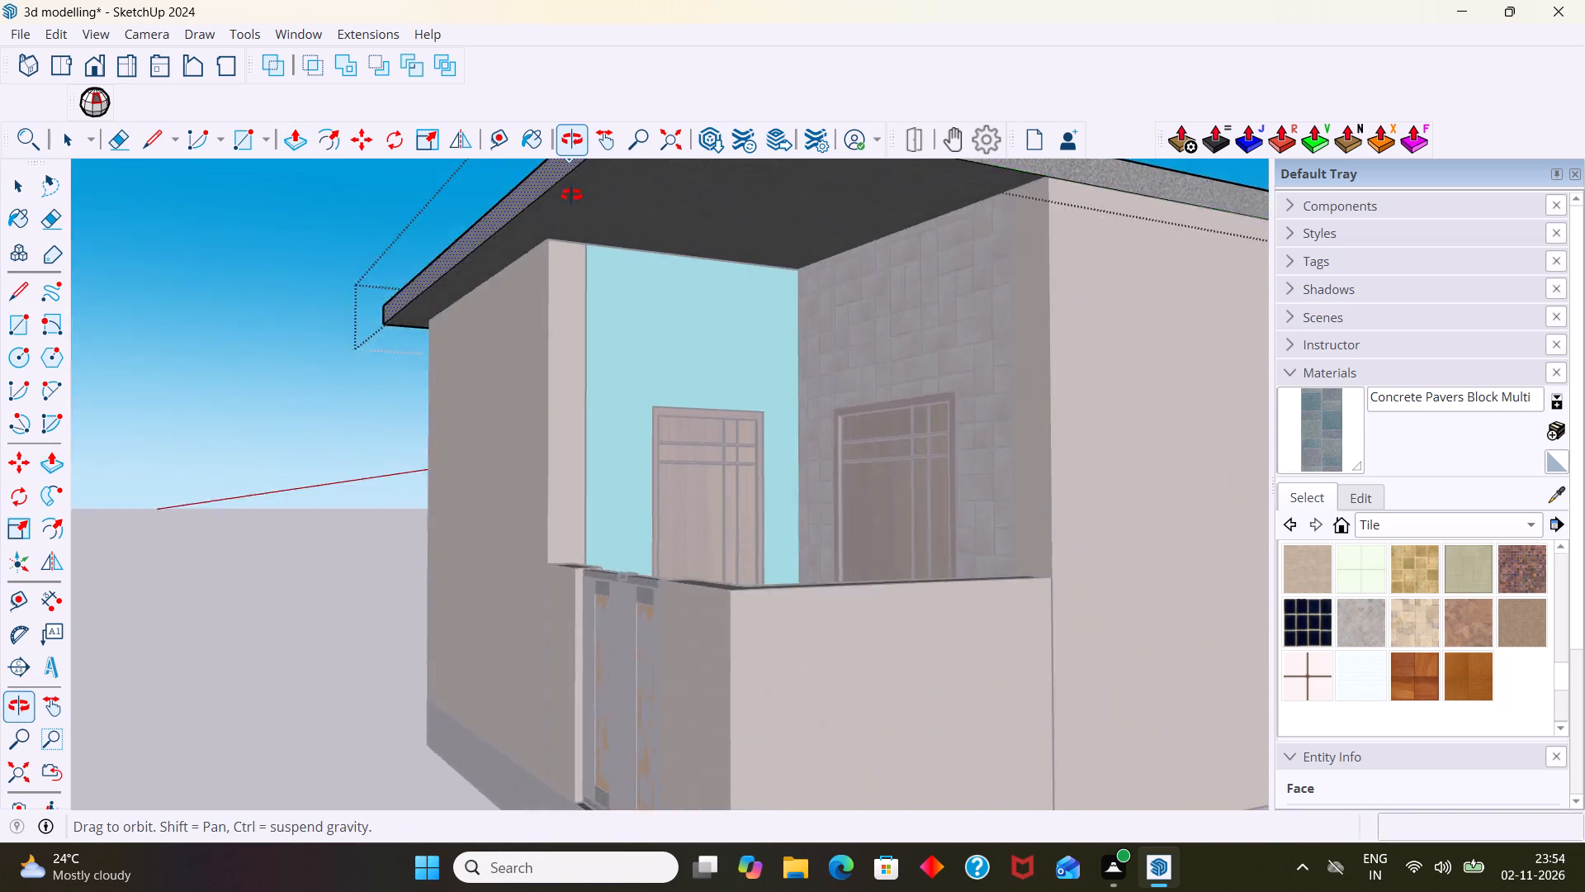
middle_drag(571, 195, 525, 173)
key(space)
click(282, 458)
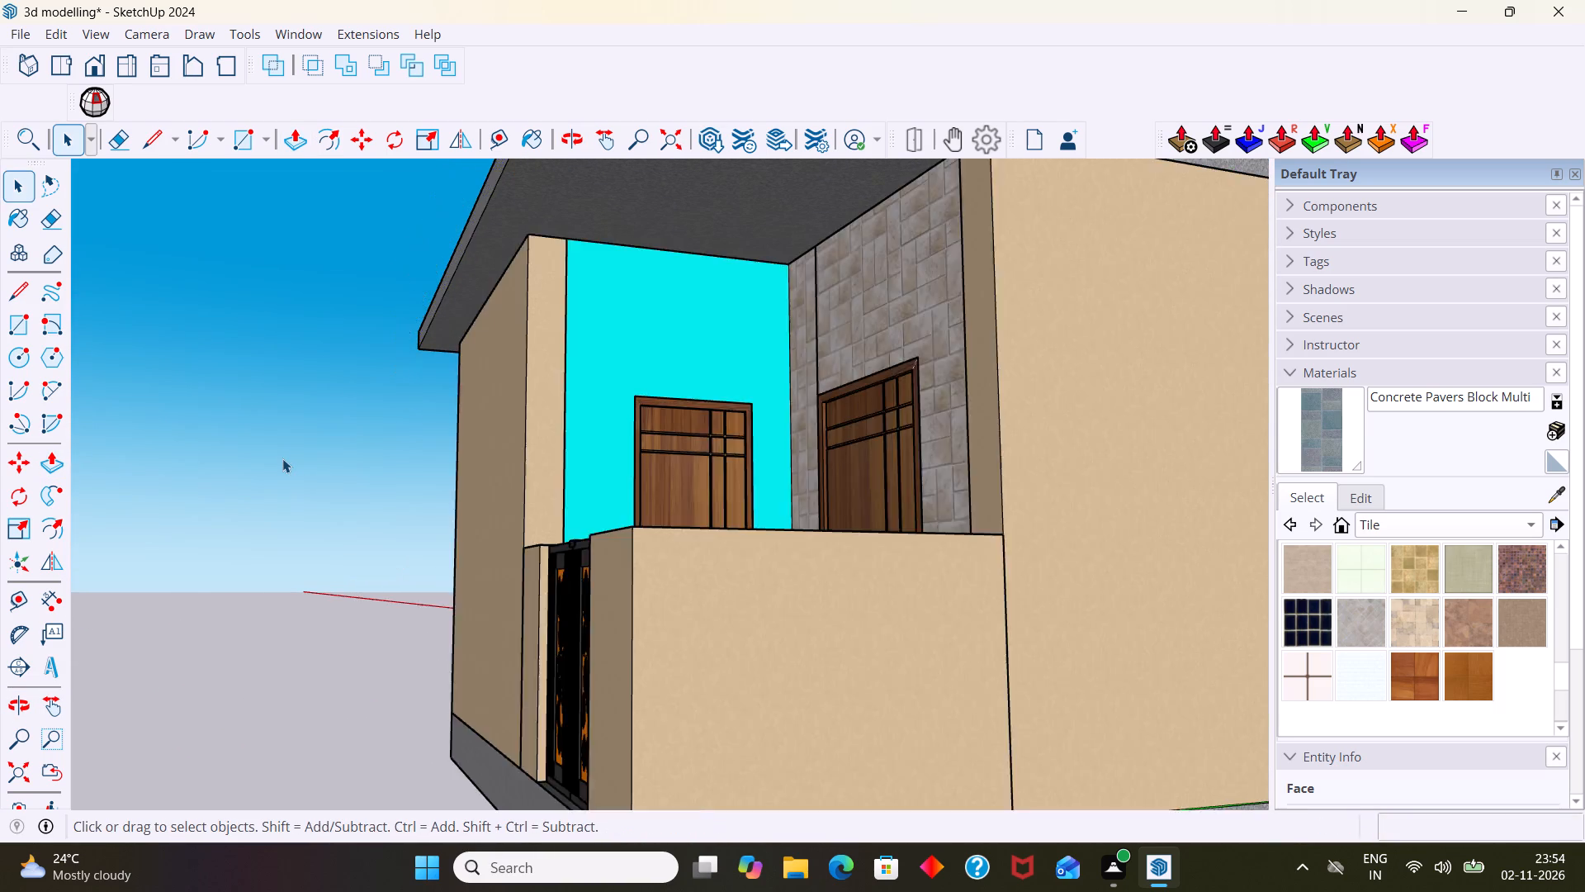
Examine the roof slab's overhang above the gated porch end and its edge along the windowless long wall.
scroll(282, 458, down, 4)
middle_drag(456, 474, 395, 557)
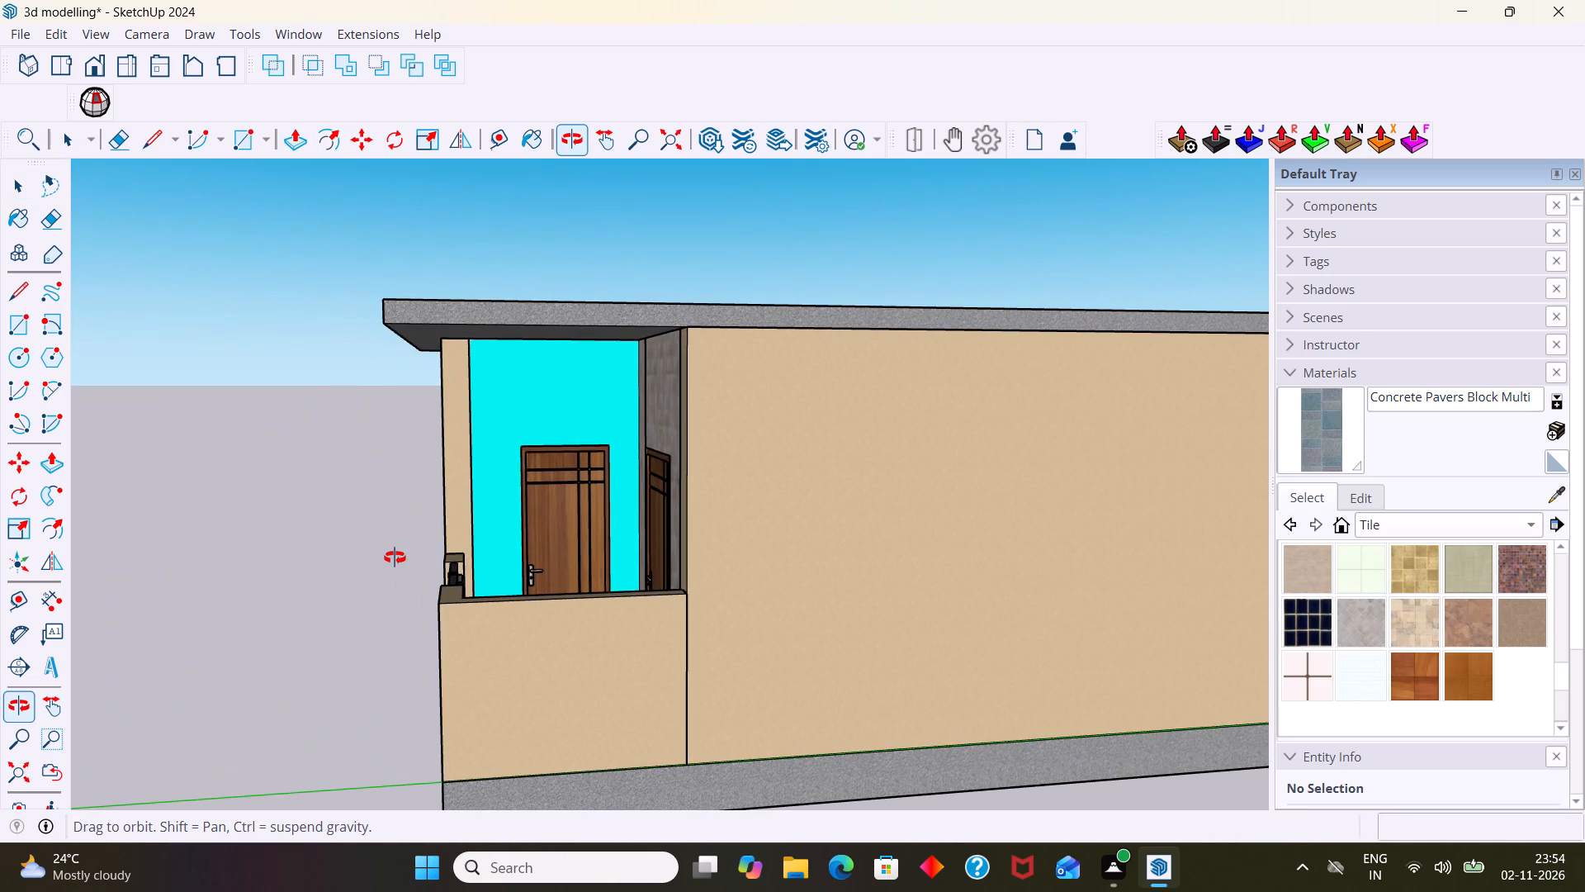
middle_drag(395, 557, 467, 551)
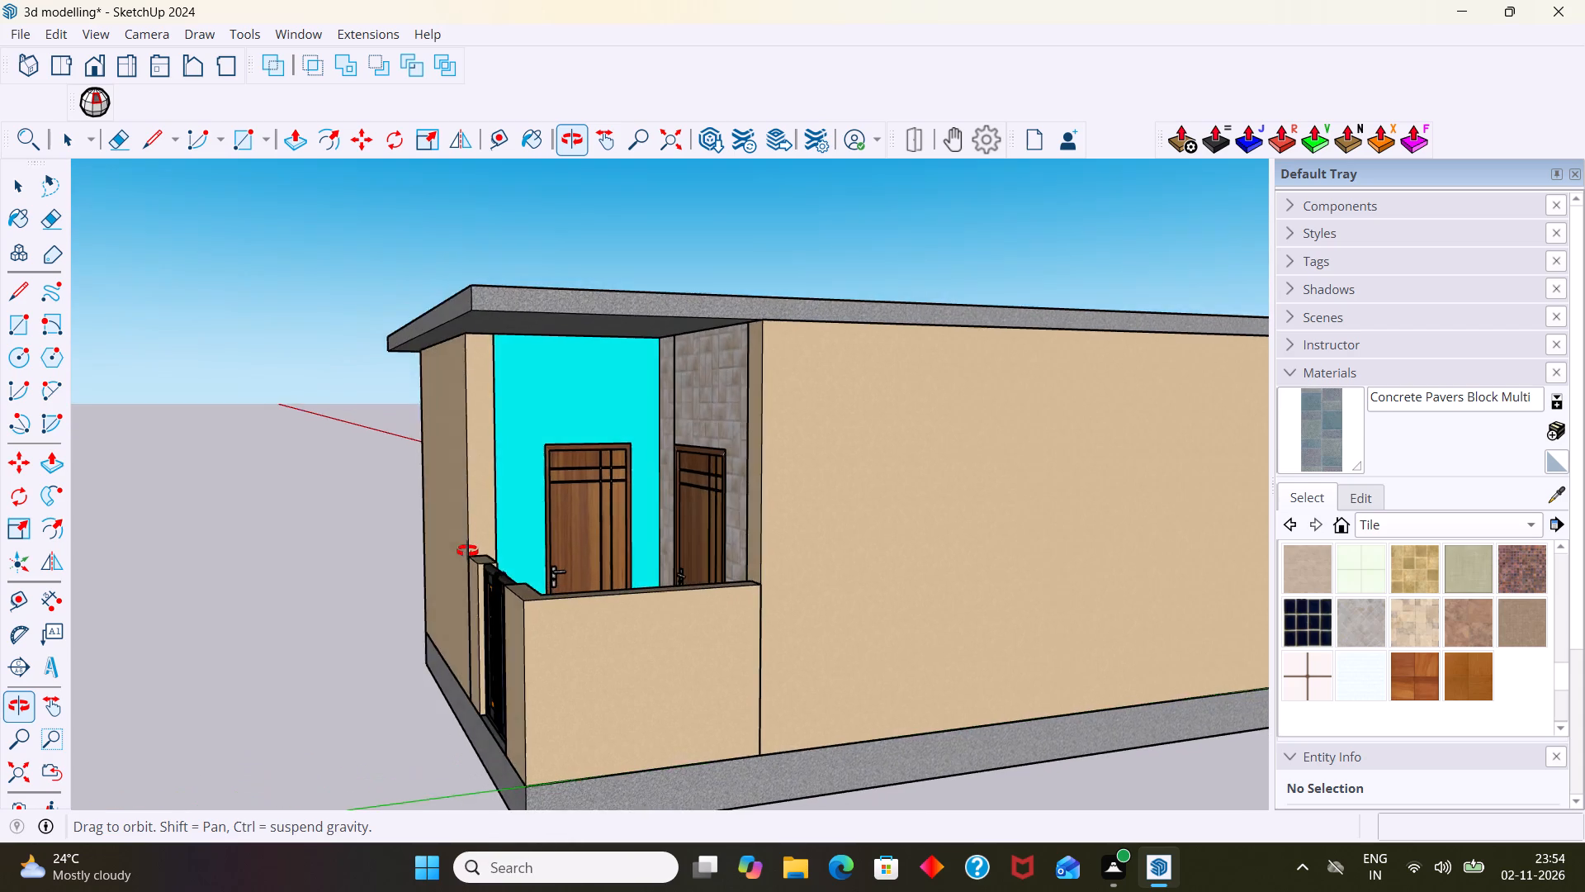
middle_drag(467, 551, 499, 524)
scroll(731, 379, up, 1)
scroll(740, 365, down, 5)
middle_drag(893, 482, 922, 619)
scroll(887, 554, up, 3)
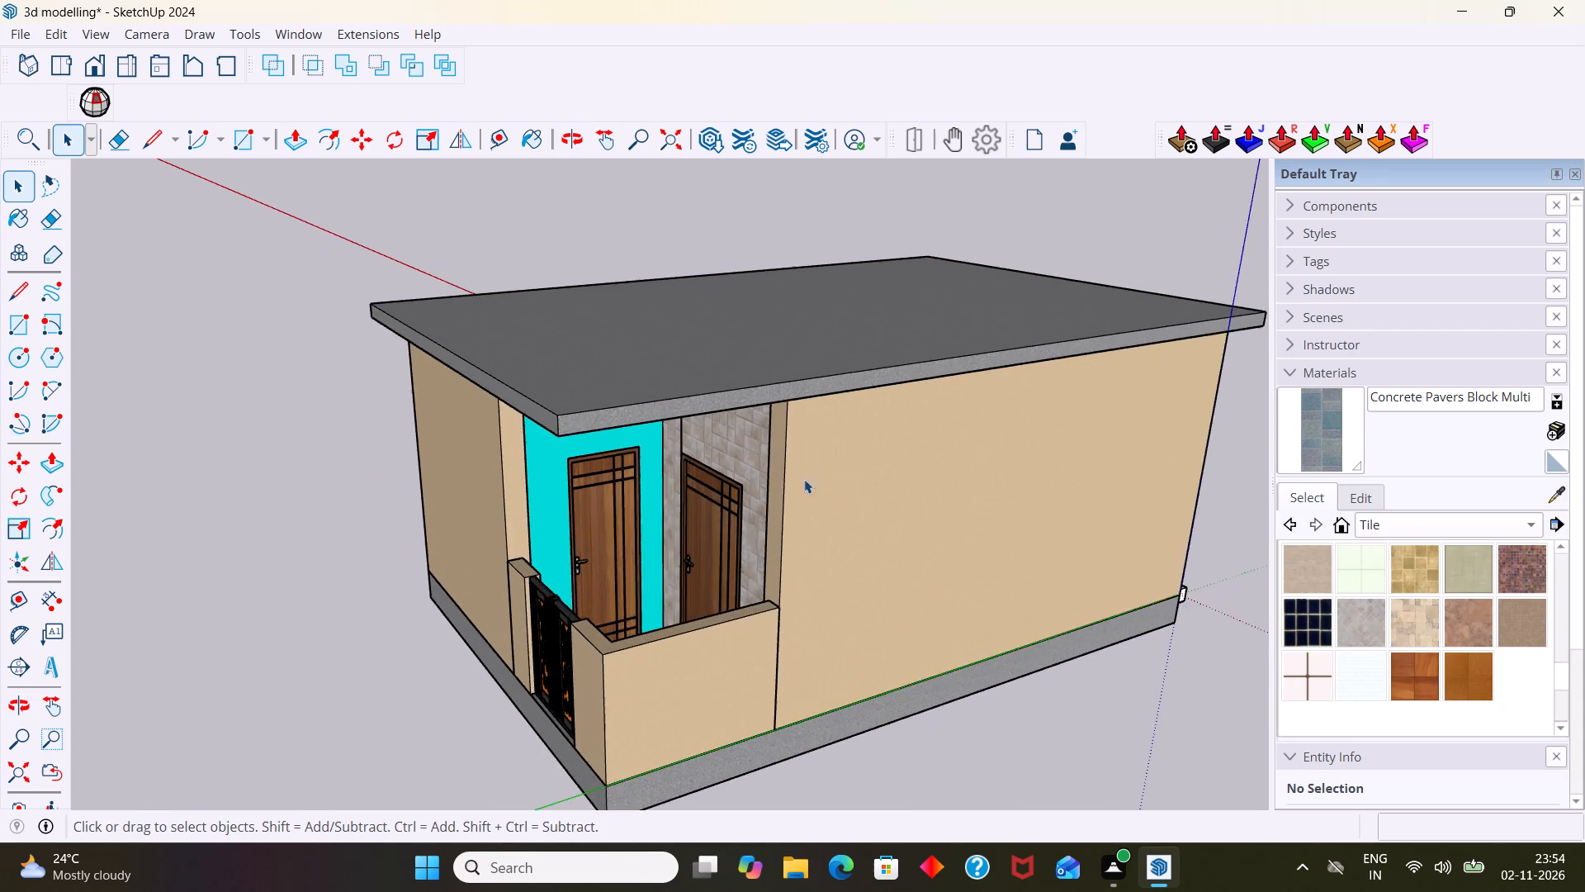
scroll(804, 479, up, 1)
scroll(738, 423, down, 10)
middle_drag(866, 512, 1207, 571)
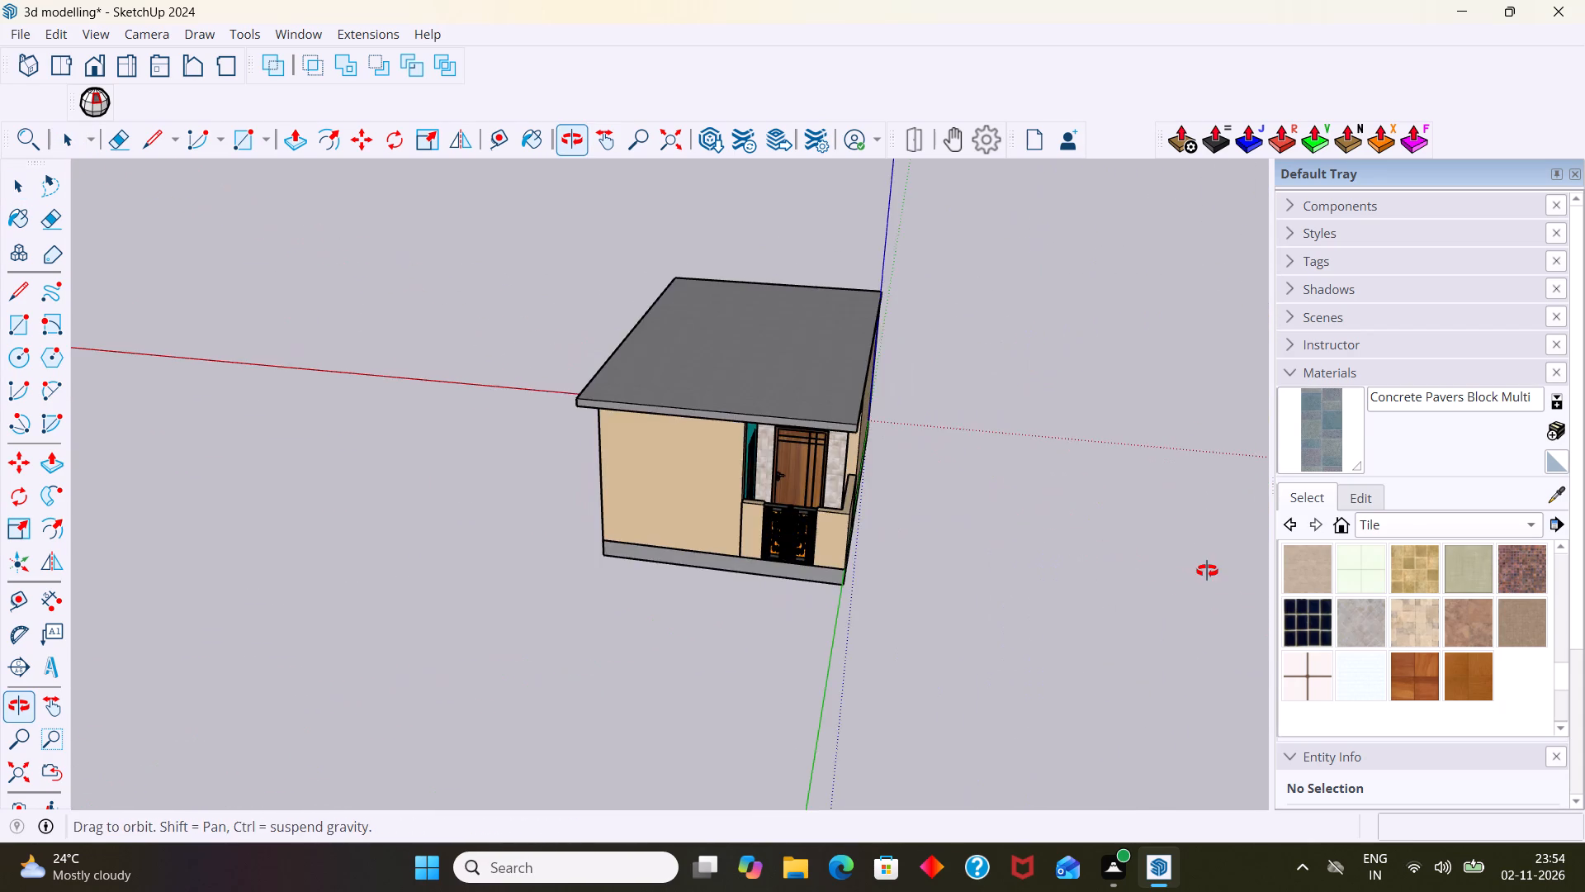
middle_drag(1207, 571, 1209, 571)
scroll(844, 443, up, 5)
Extend the roof slab's long side face 1' outward above the windowless long wall and porch side opening.
middle_drag(844, 415, 523, 402)
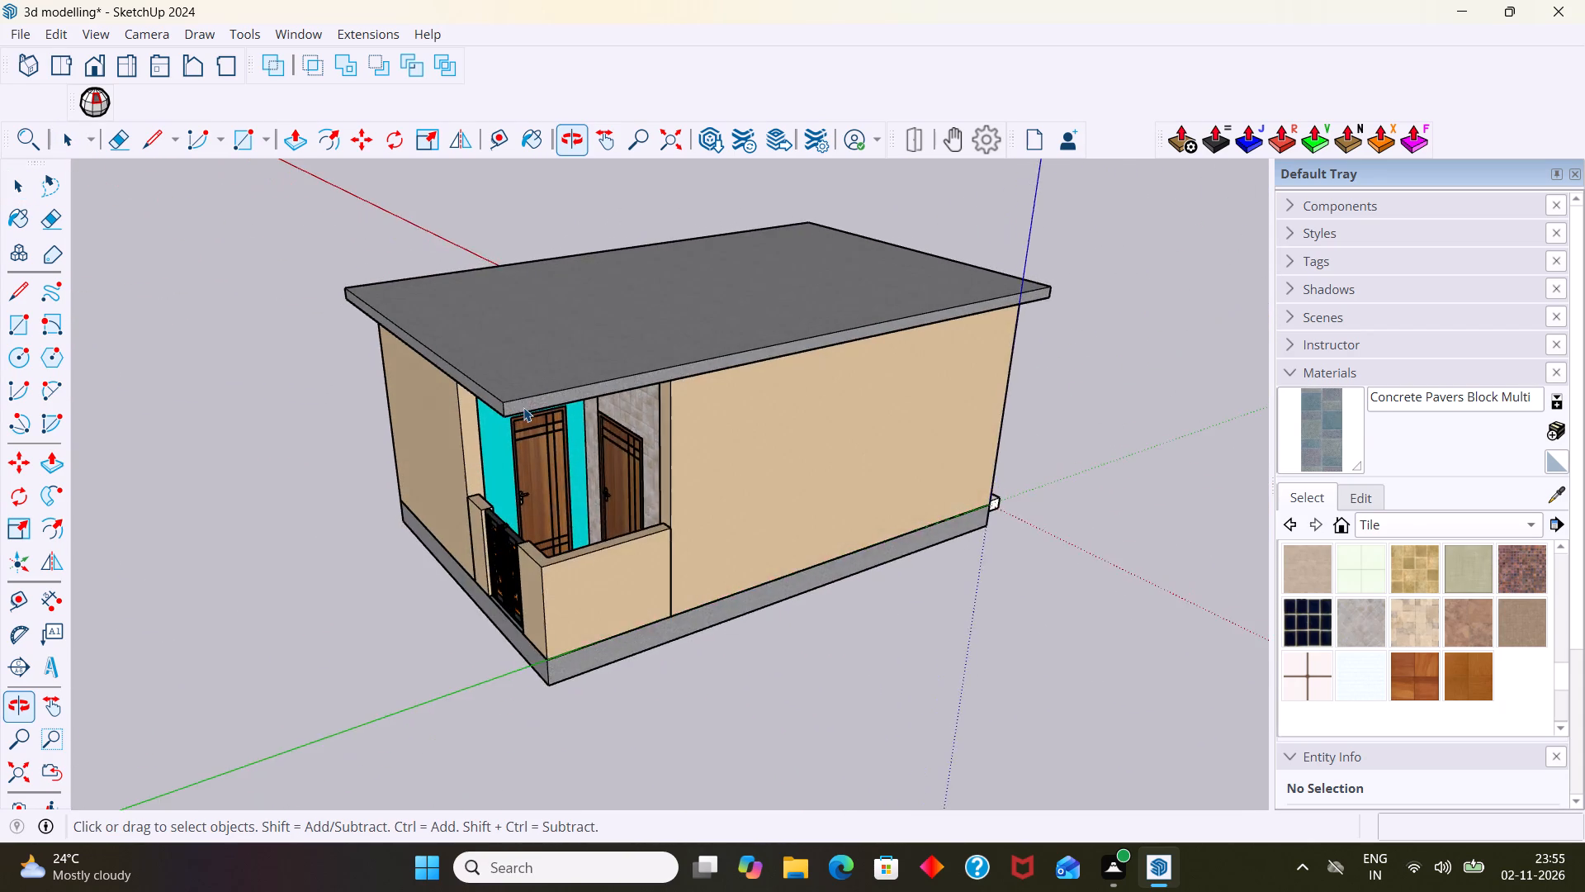
scroll(523, 407, up, 7)
double_click(556, 392)
click(555, 385)
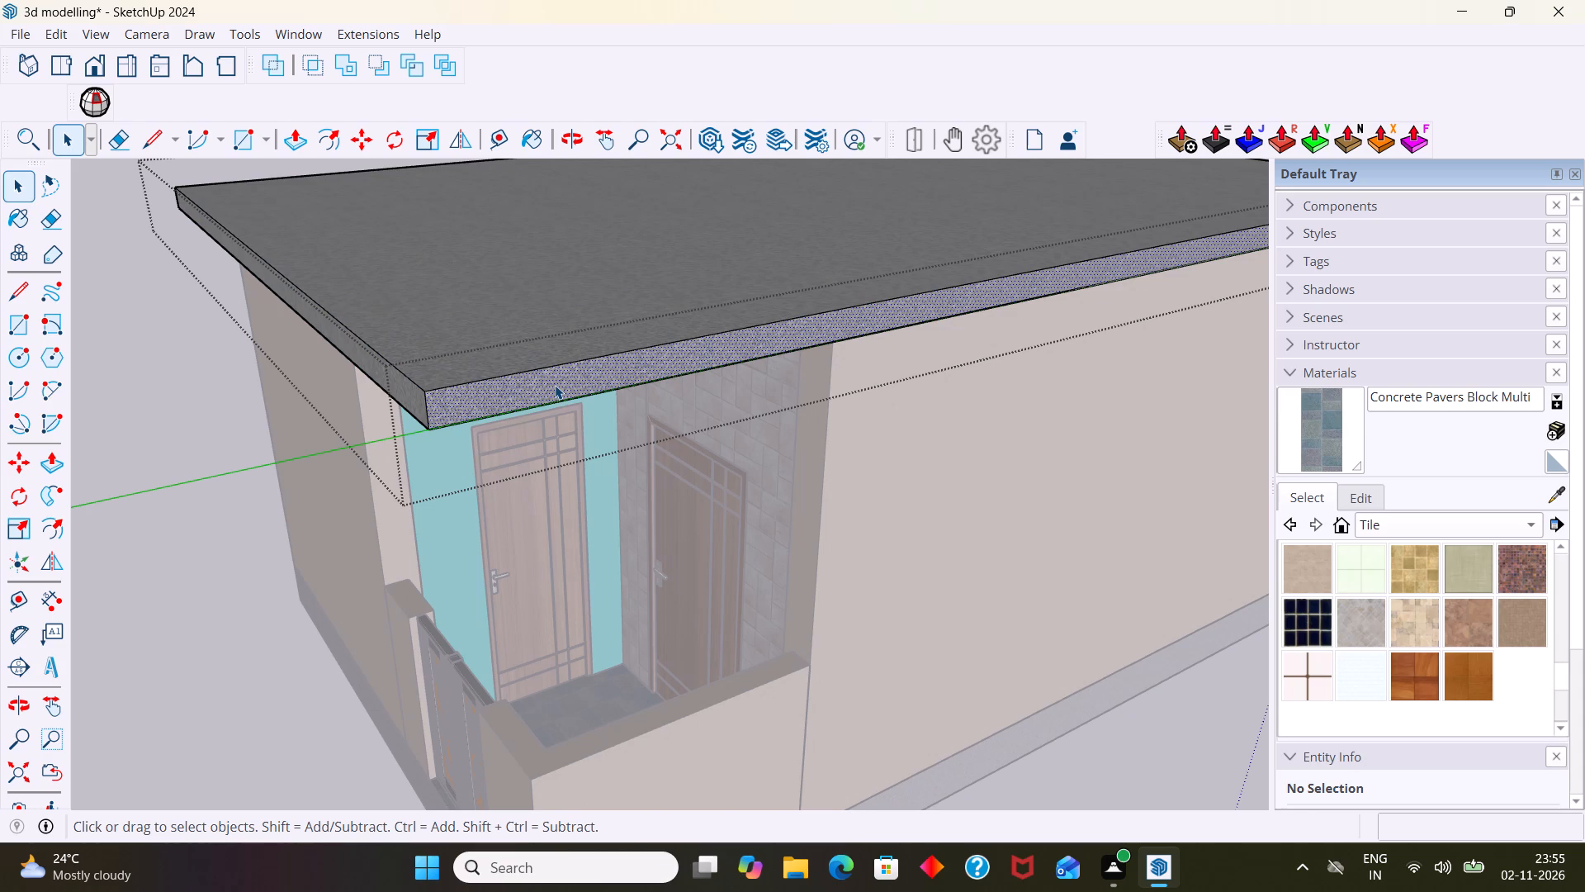
key(p)
click(555, 385)
text(1')
key(Return)
key(space)
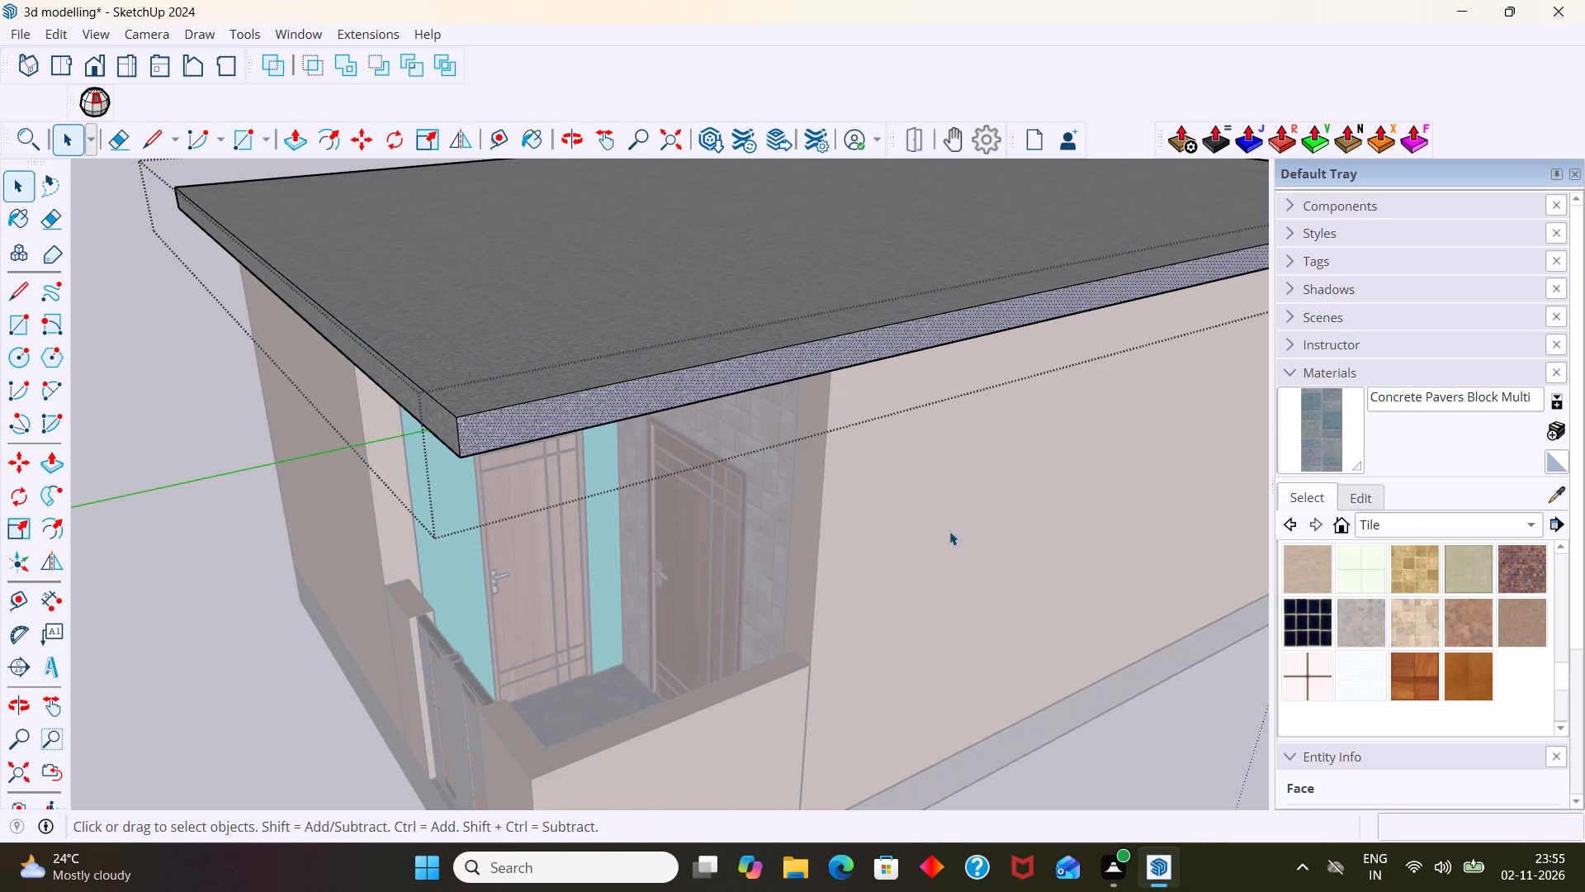
scroll(964, 542, down, 8)
click(648, 242)
scroll(643, 247, down, 3)
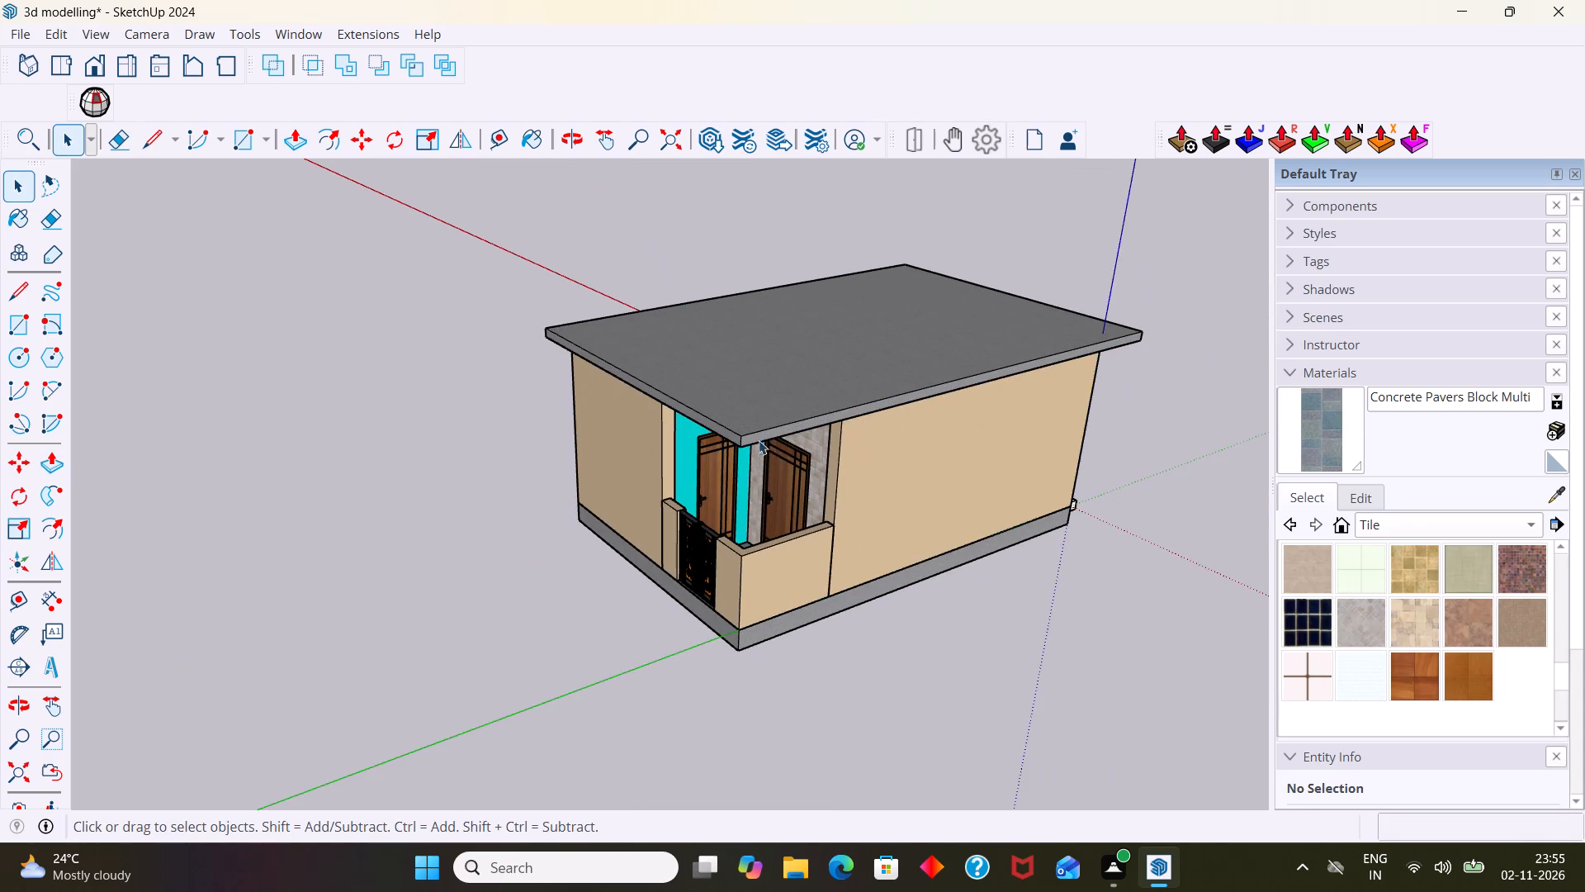
Examine the roof slab overhangs around the whole house, including the porch end, both long walls and entrance steps.
middle_drag(770, 458, 942, 448)
scroll(837, 410, up, 5)
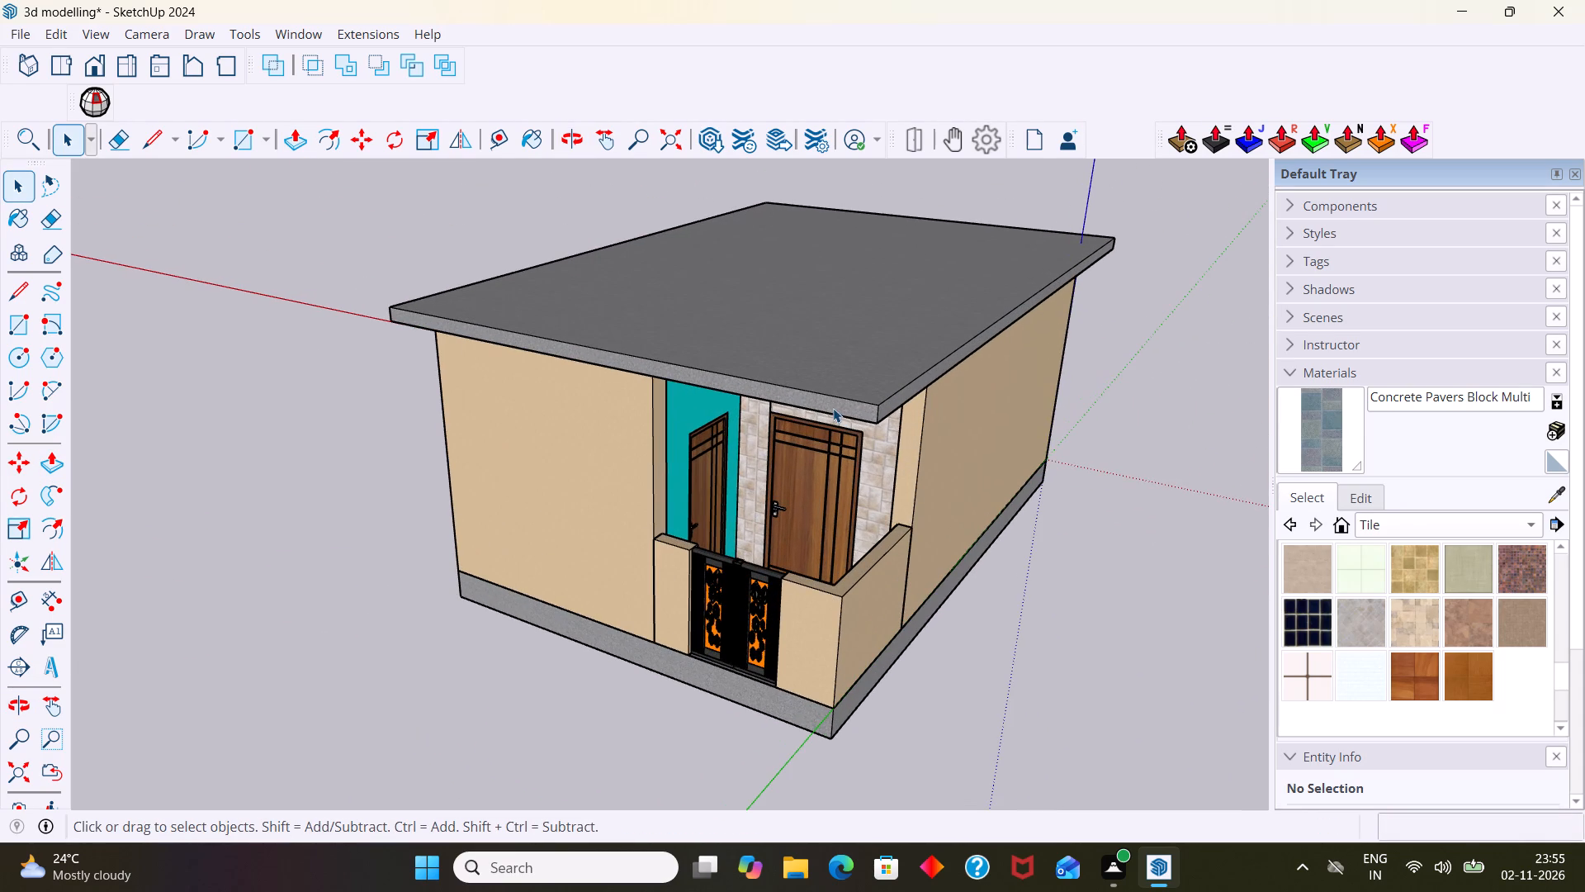
shift+middle_drag(844, 406, 632, 403)
scroll(627, 406, up, 1)
scroll(627, 406, down, 7)
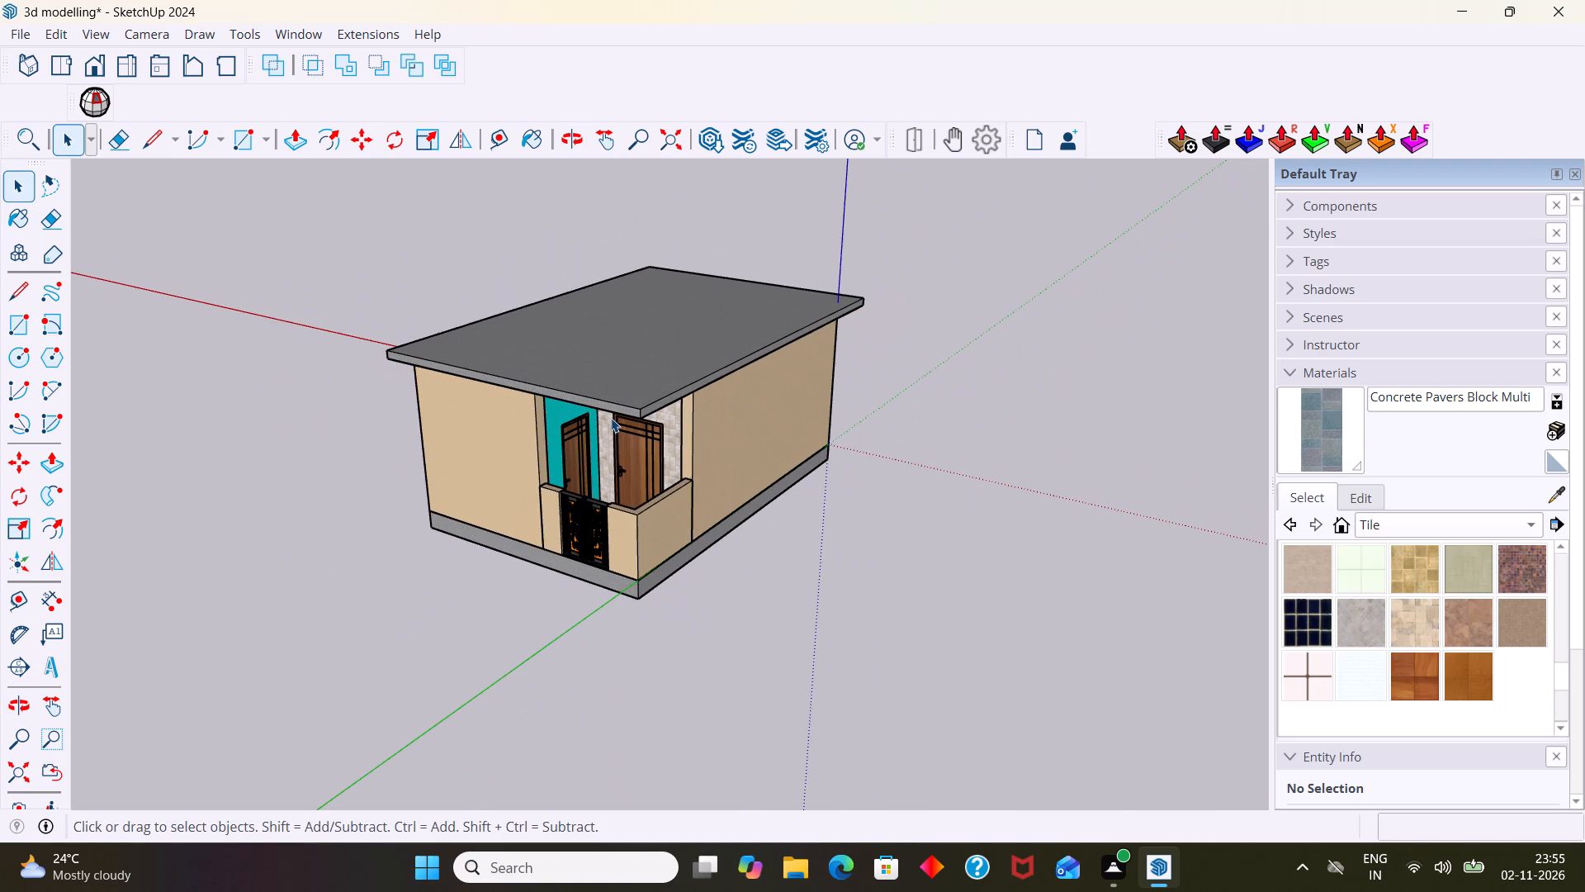
scroll(577, 387, up, 3)
scroll(565, 370, down, 3)
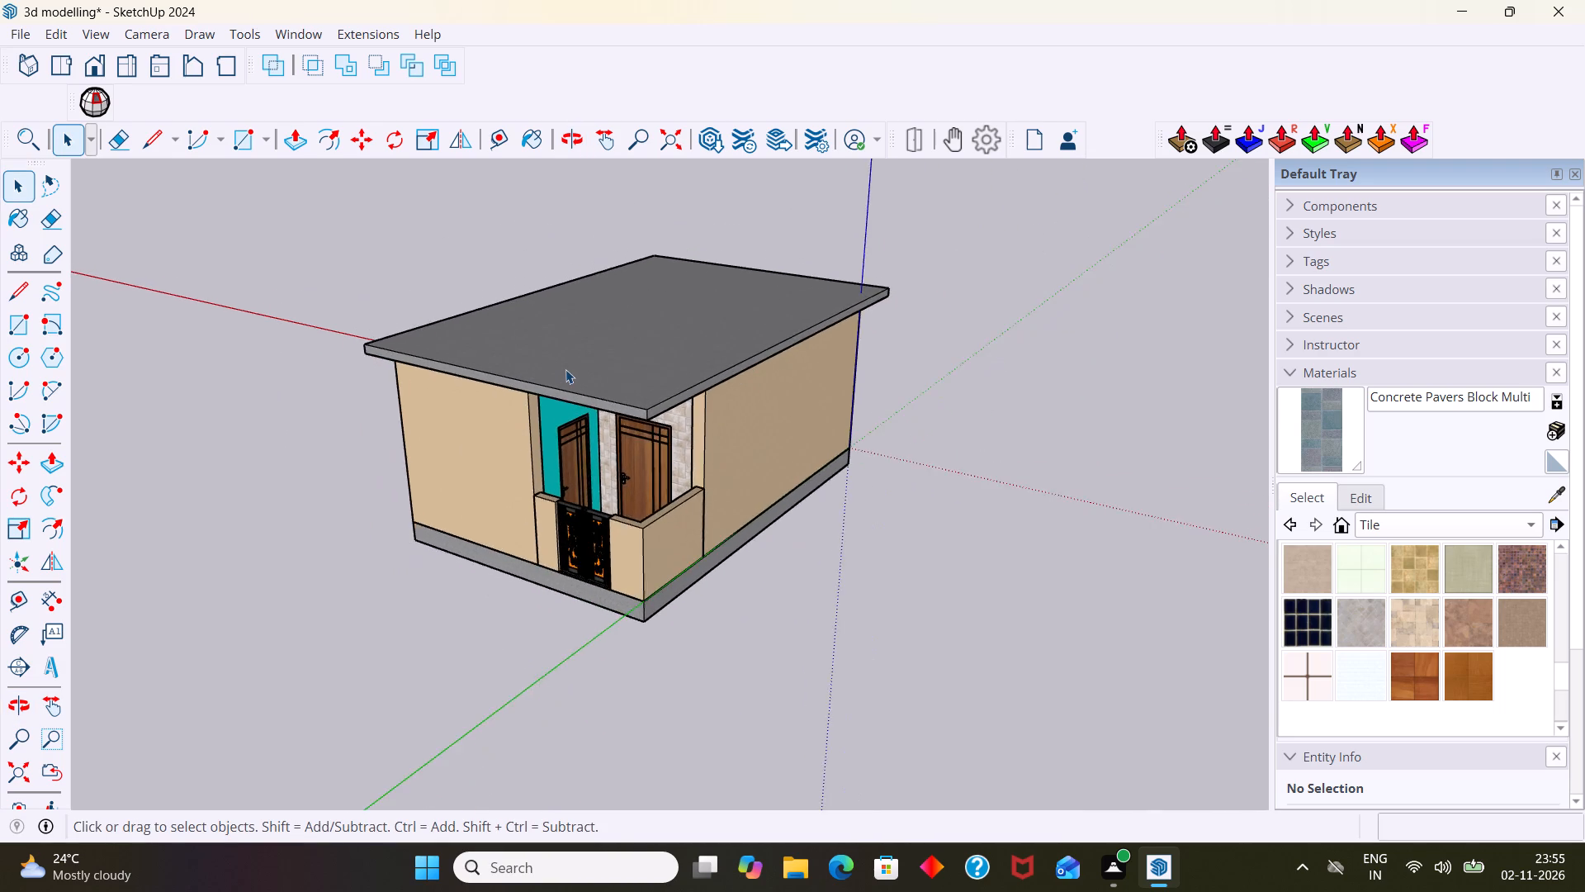
scroll(565, 369, down, 5)
middle_drag(564, 368, 996, 398)
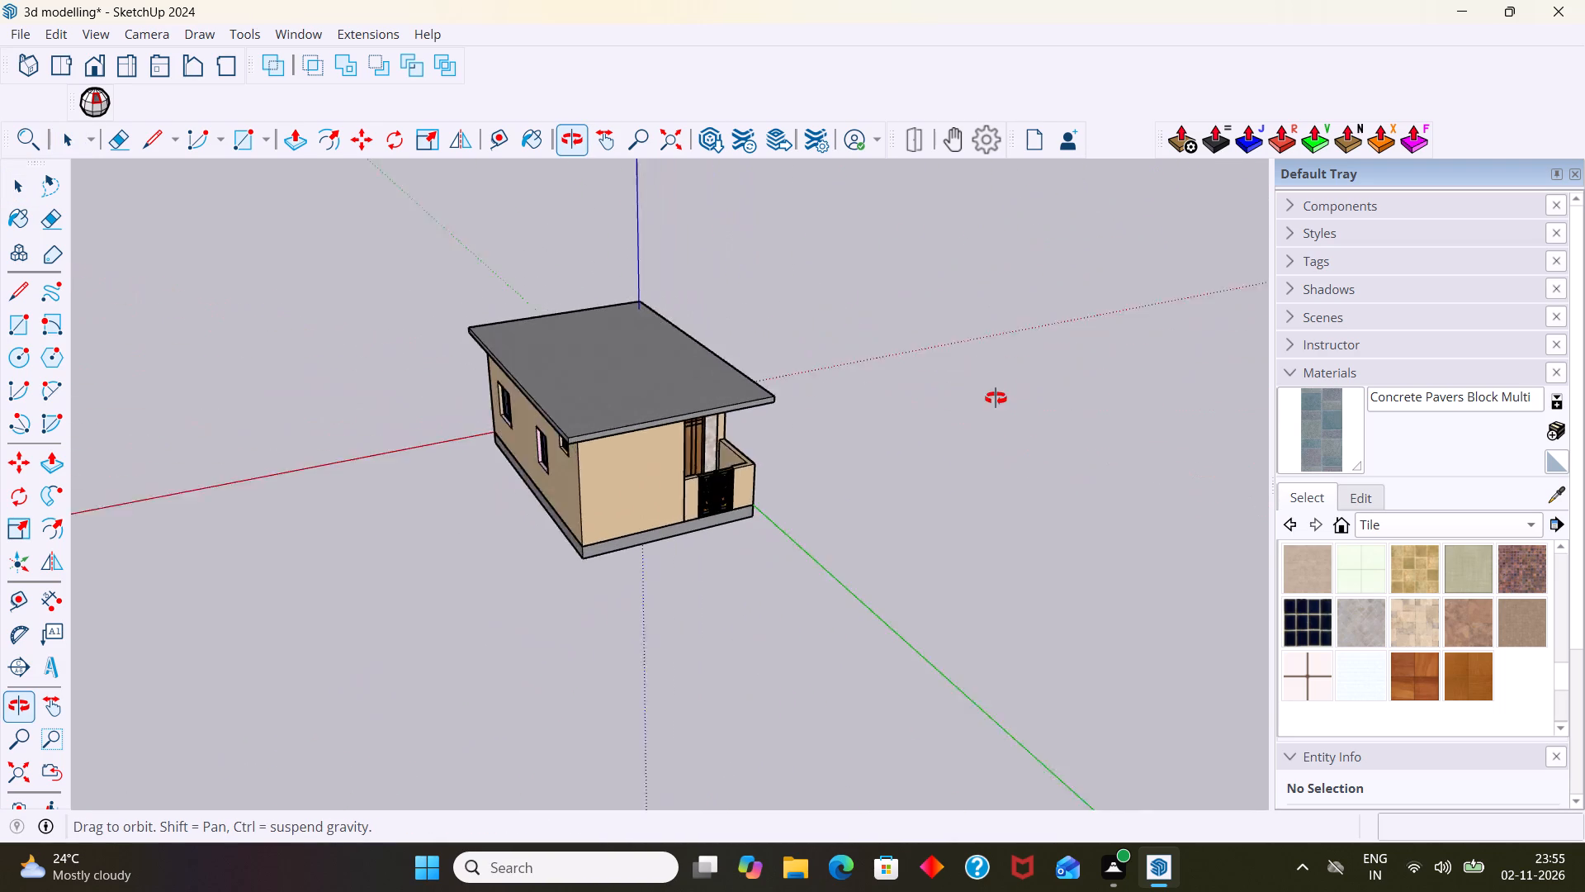
middle_drag(996, 398, 1250, 377)
scroll(770, 418, up, 7)
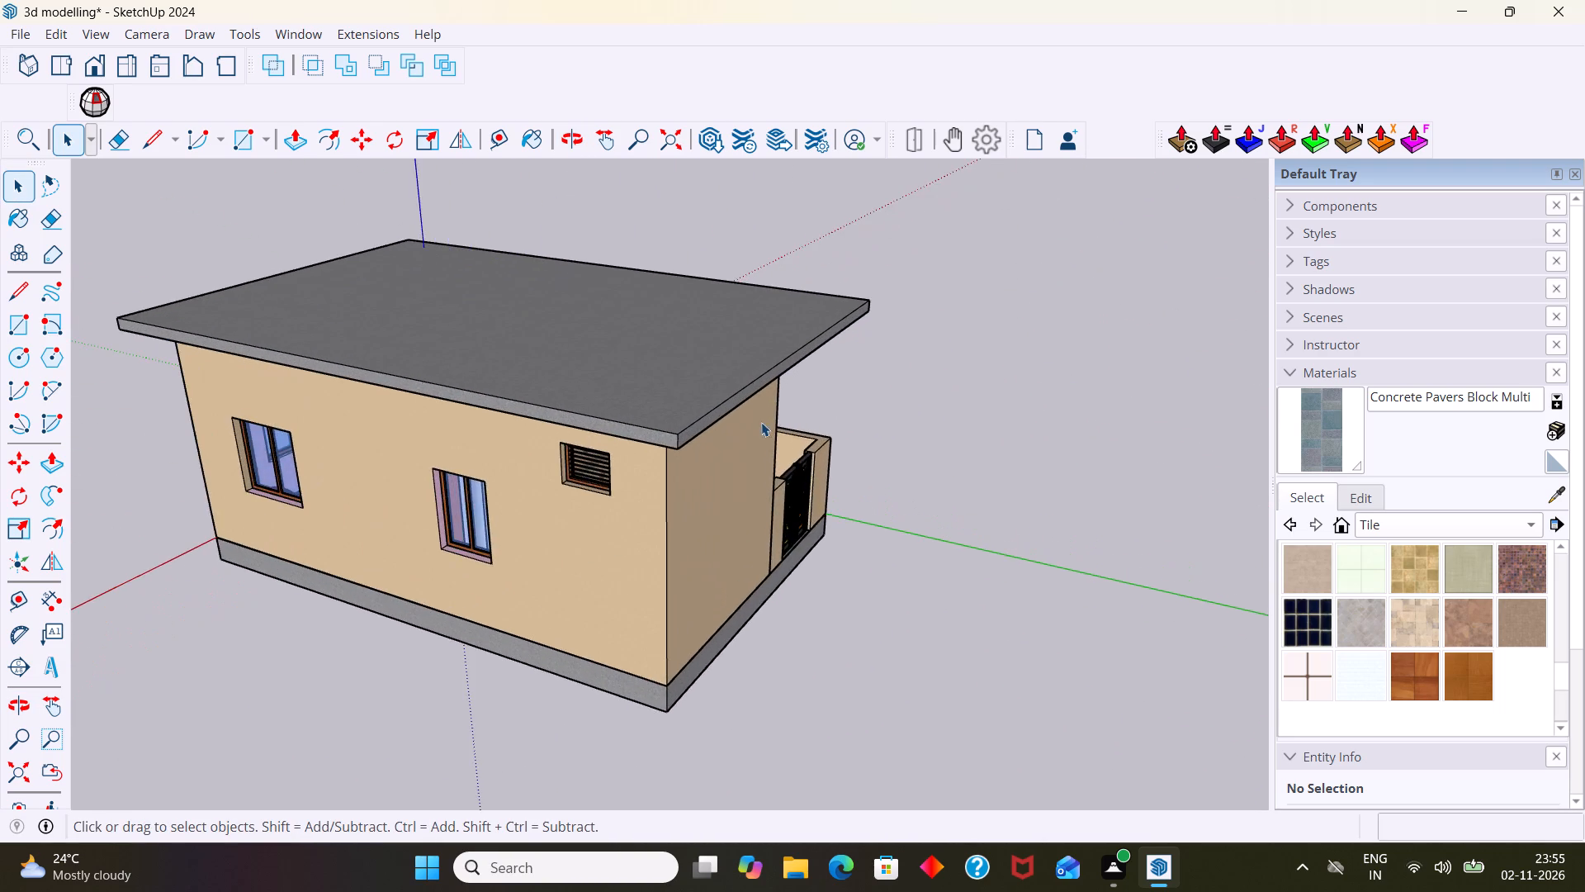
middle_drag(761, 422, 243, 292)
scroll(1017, 236, up, 4)
scroll(897, 333, up, 1)
middle_drag(884, 335, 457, 461)
scroll(417, 452, up, 4)
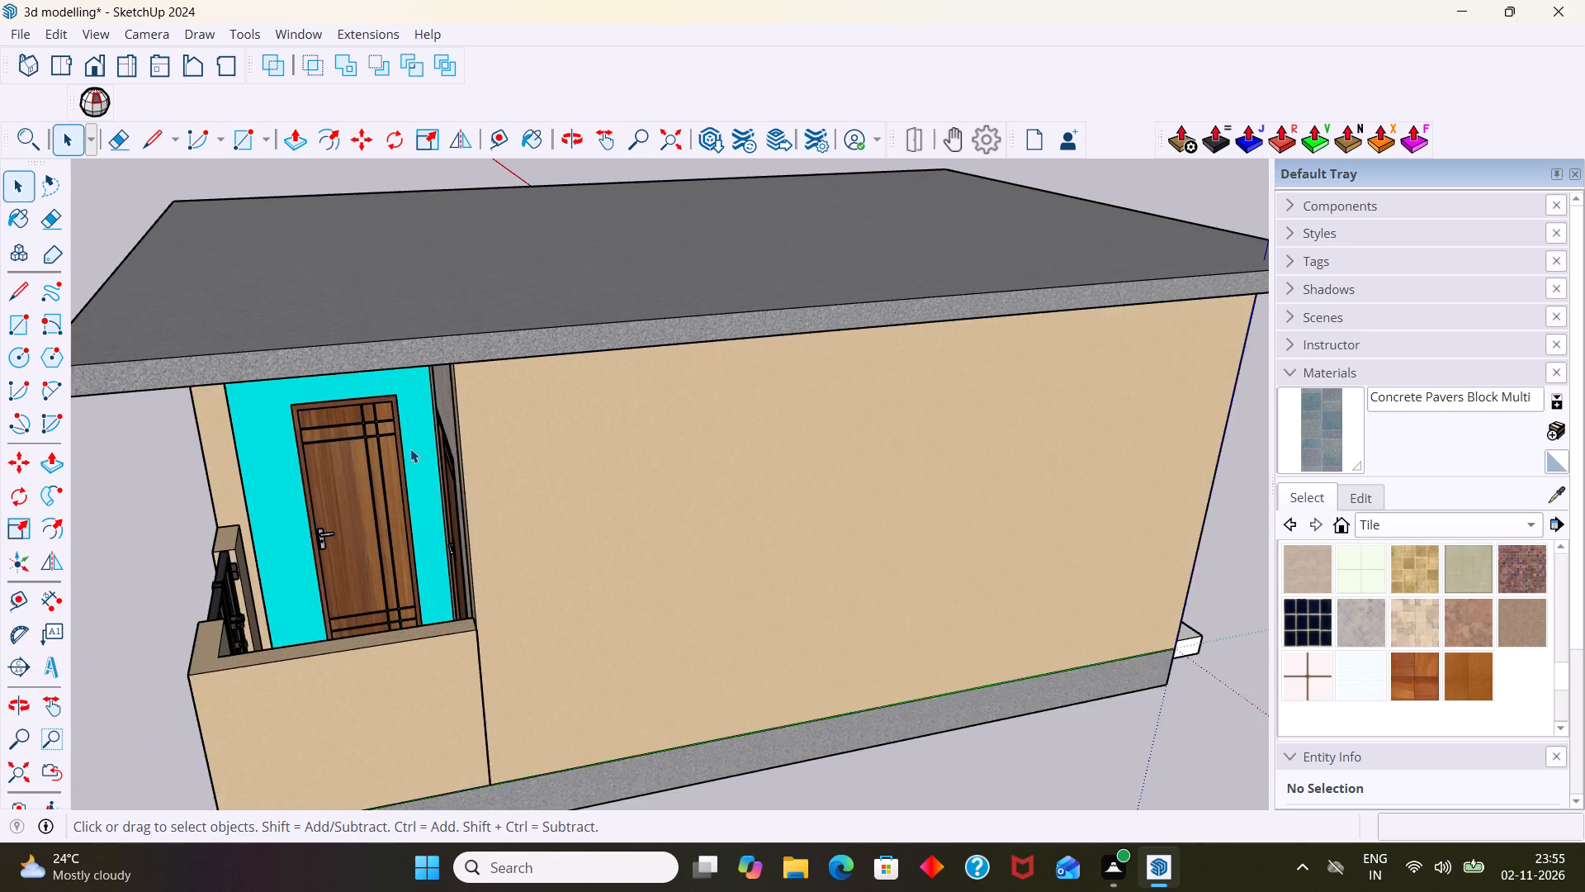
scroll(410, 448, up, 1)
scroll(406, 445, down, 11)
middle_drag(674, 356, 203, 406)
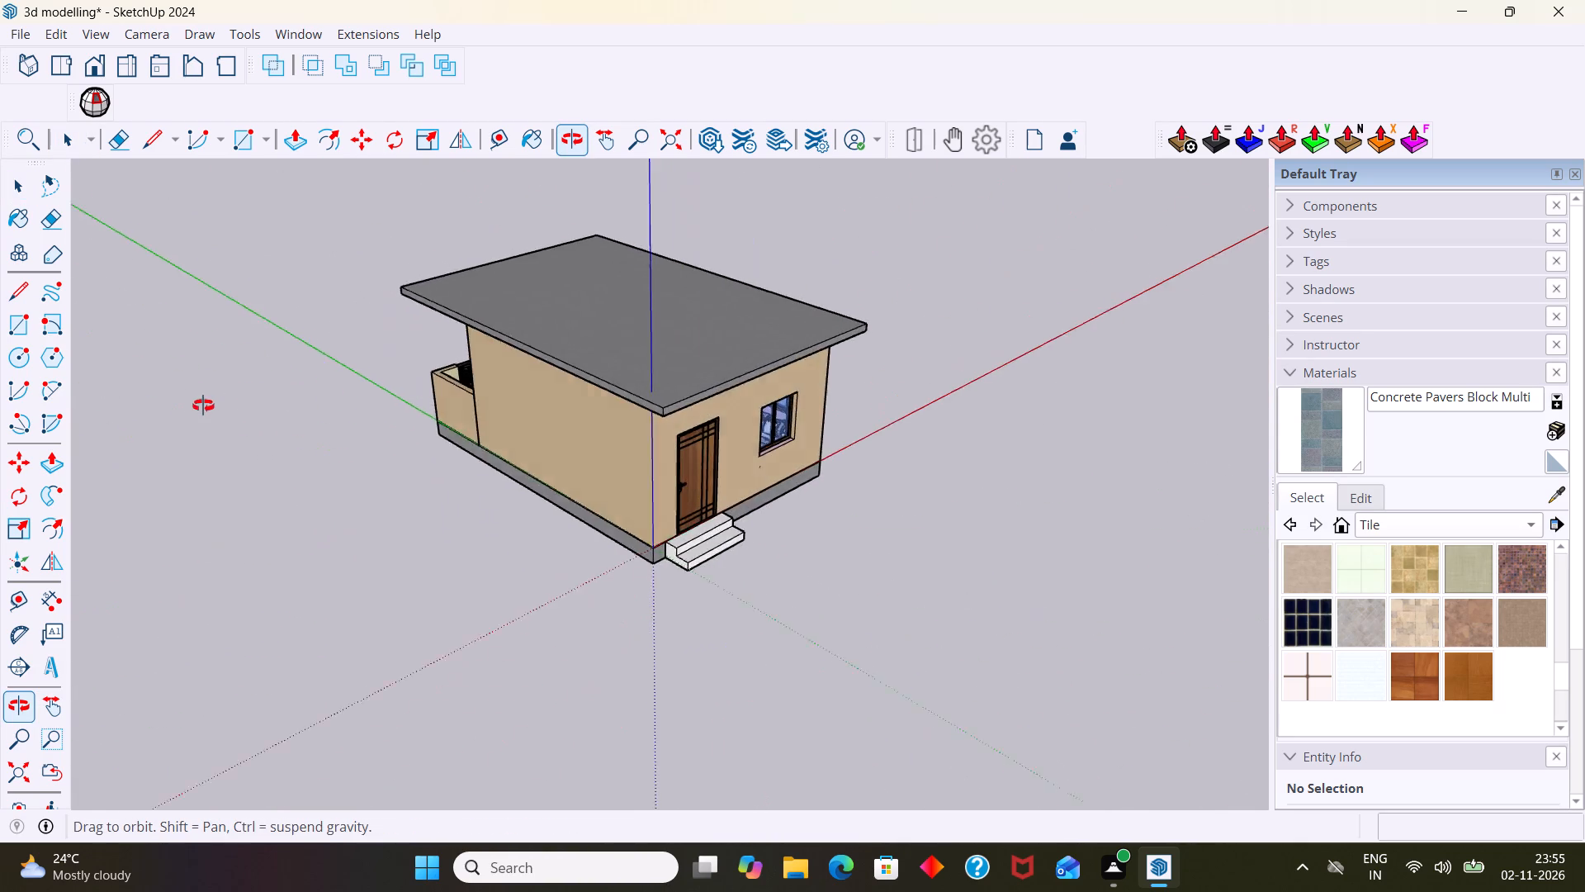
middle_drag(203, 406, 207, 408)
scroll(693, 334, up, 8)
scroll(818, 515, down, 9)
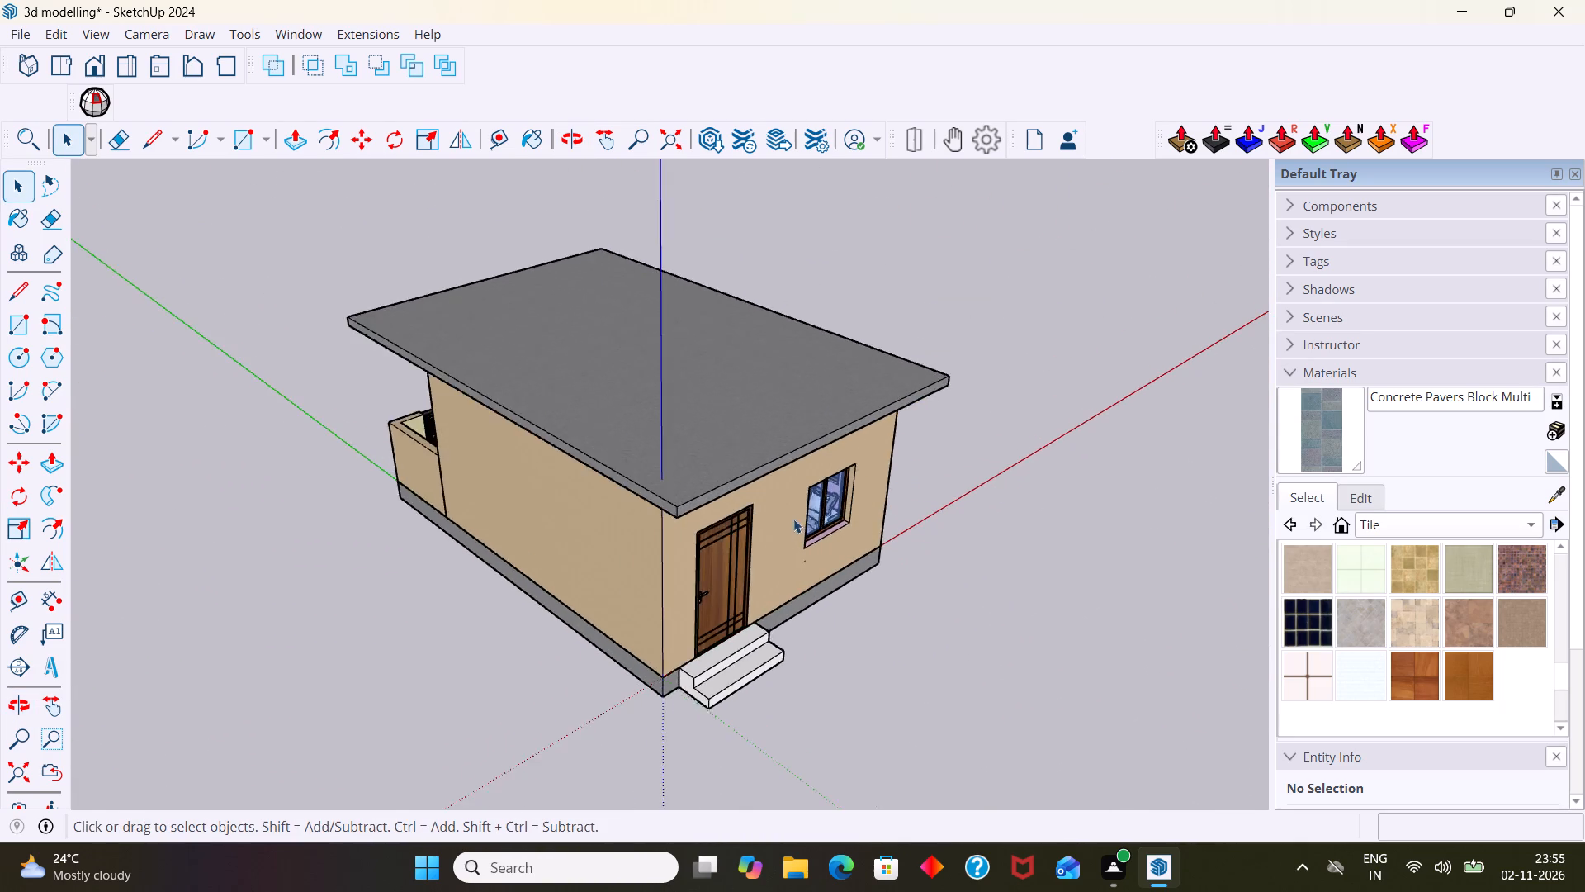
scroll(793, 519, down, 9)
middle_drag(777, 557, 1162, 457)
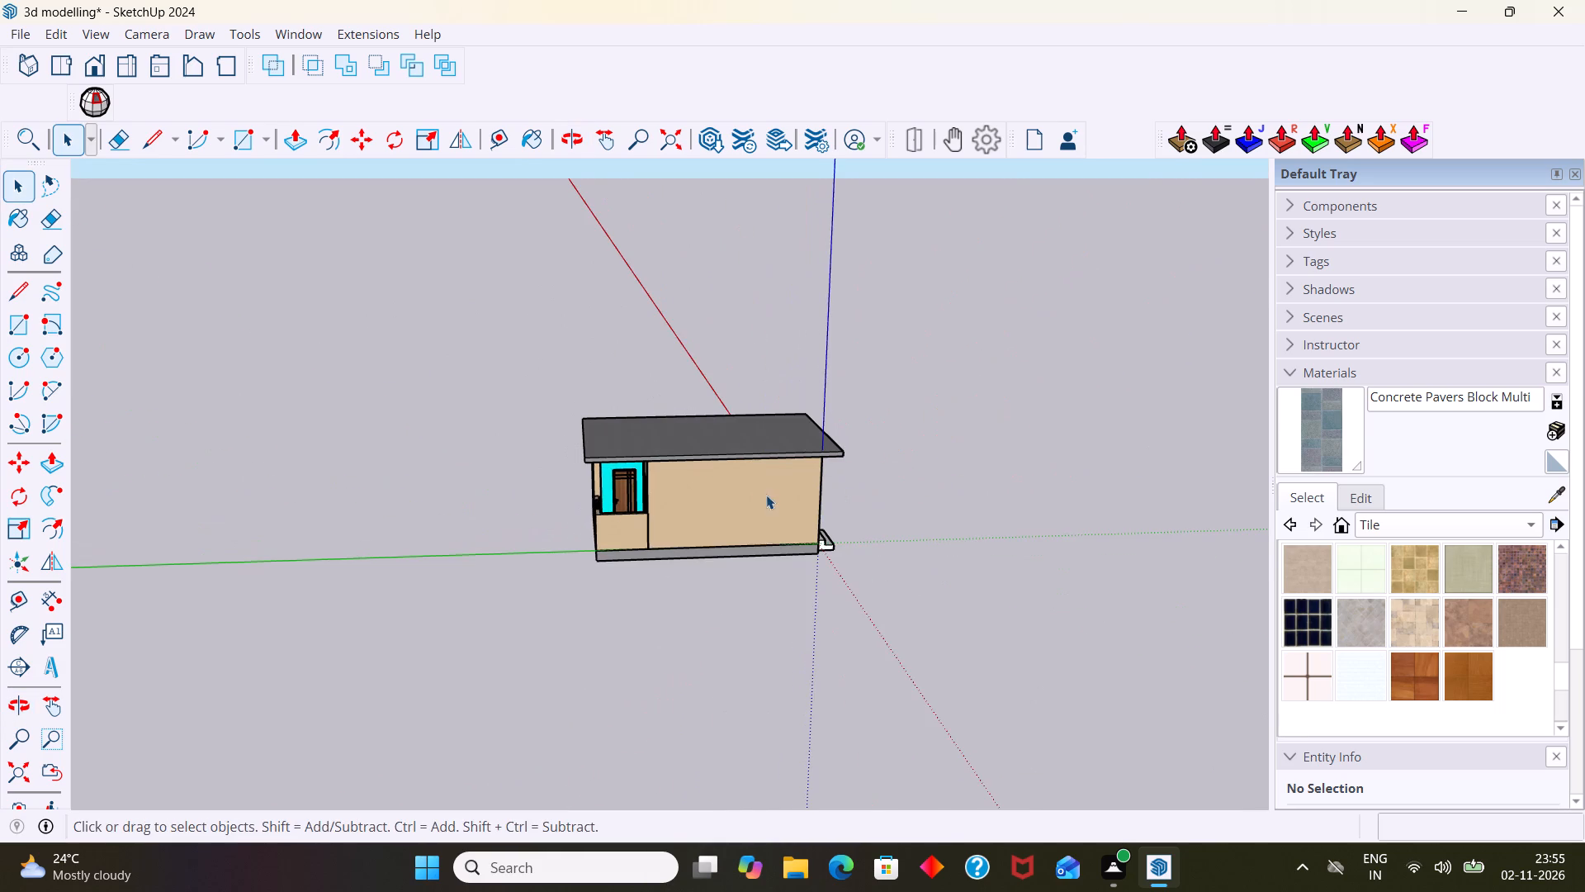
middle_drag(766, 494, 1346, 504)
scroll(629, 638, up, 5)
scroll(698, 520, down, 2)
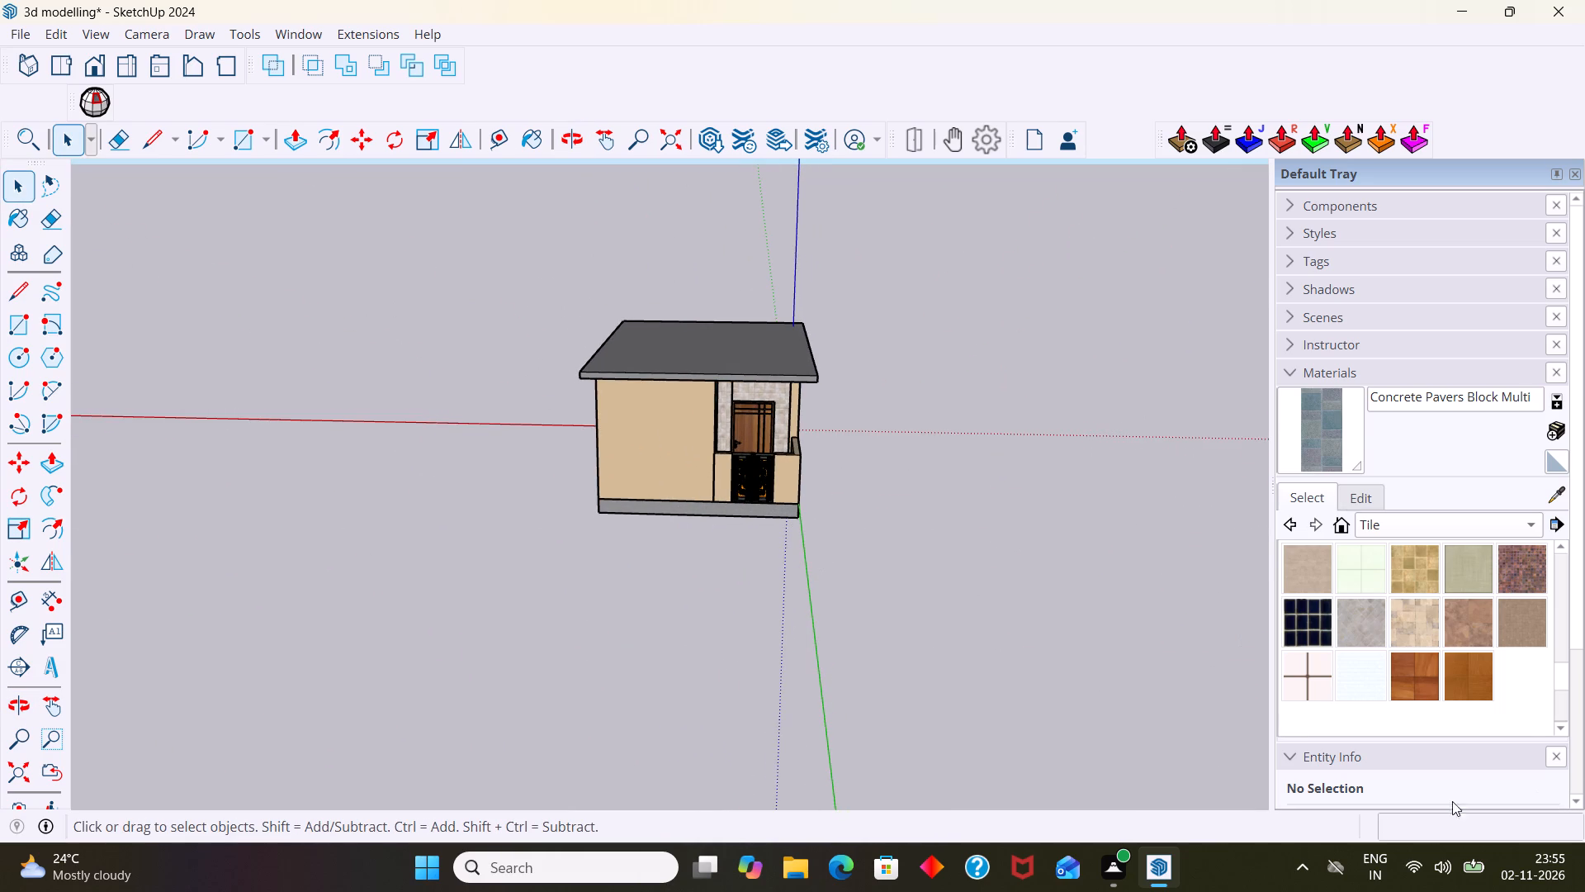
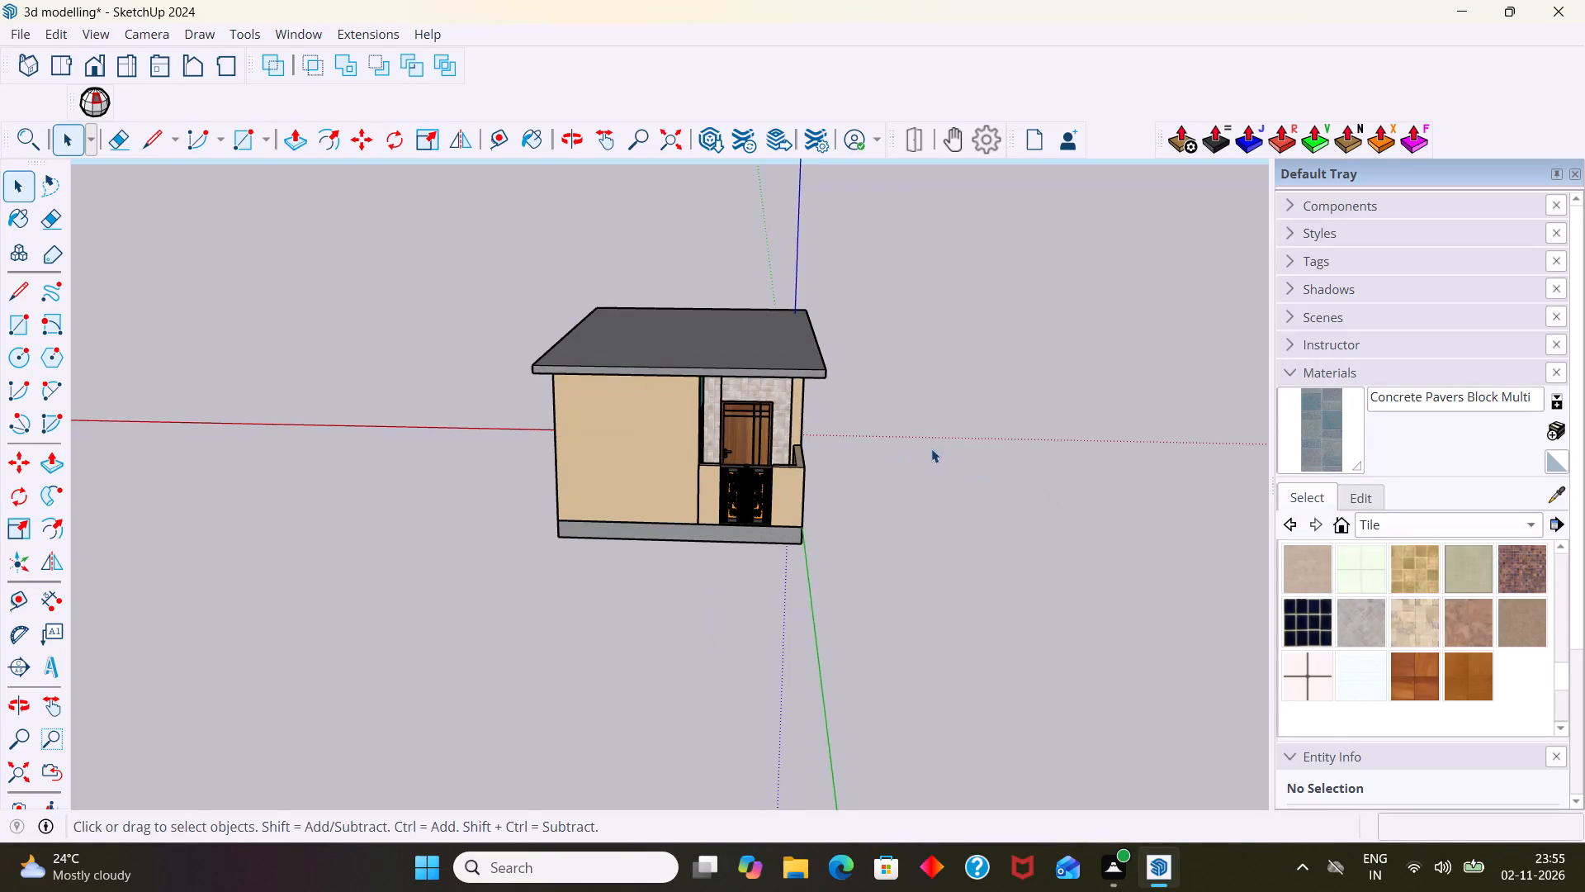
Examine the house model's exterior from the front corner, including the porch, gate, doors and roof.
middle_drag(930, 448, 699, 530)
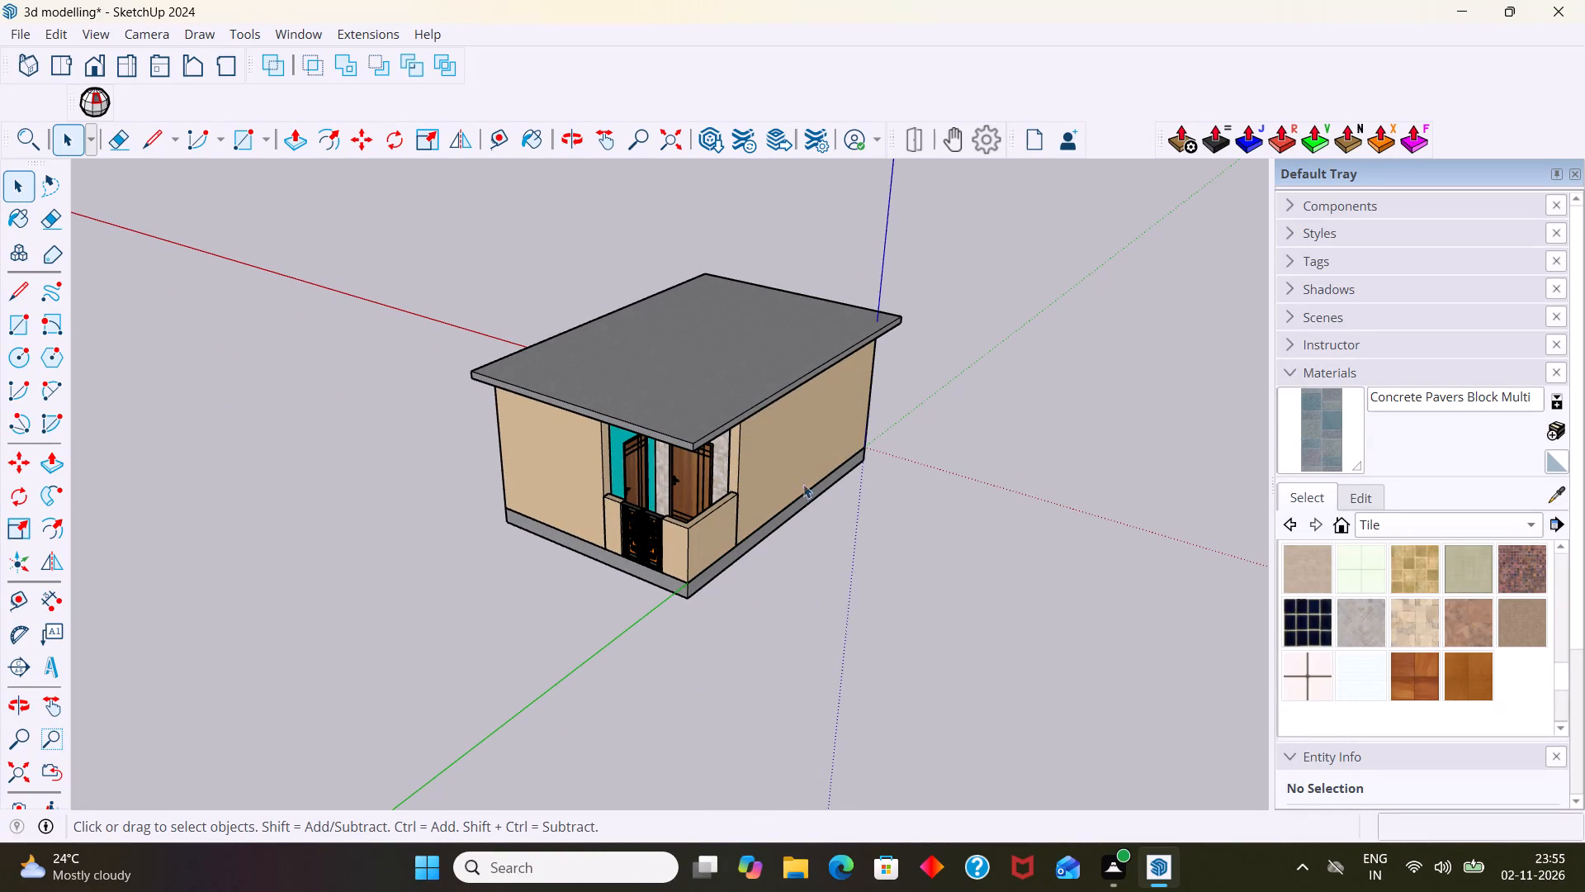
scroll(724, 448, up, 4)
middle_drag(711, 449, 694, 403)
scroll(694, 403, up, 1)
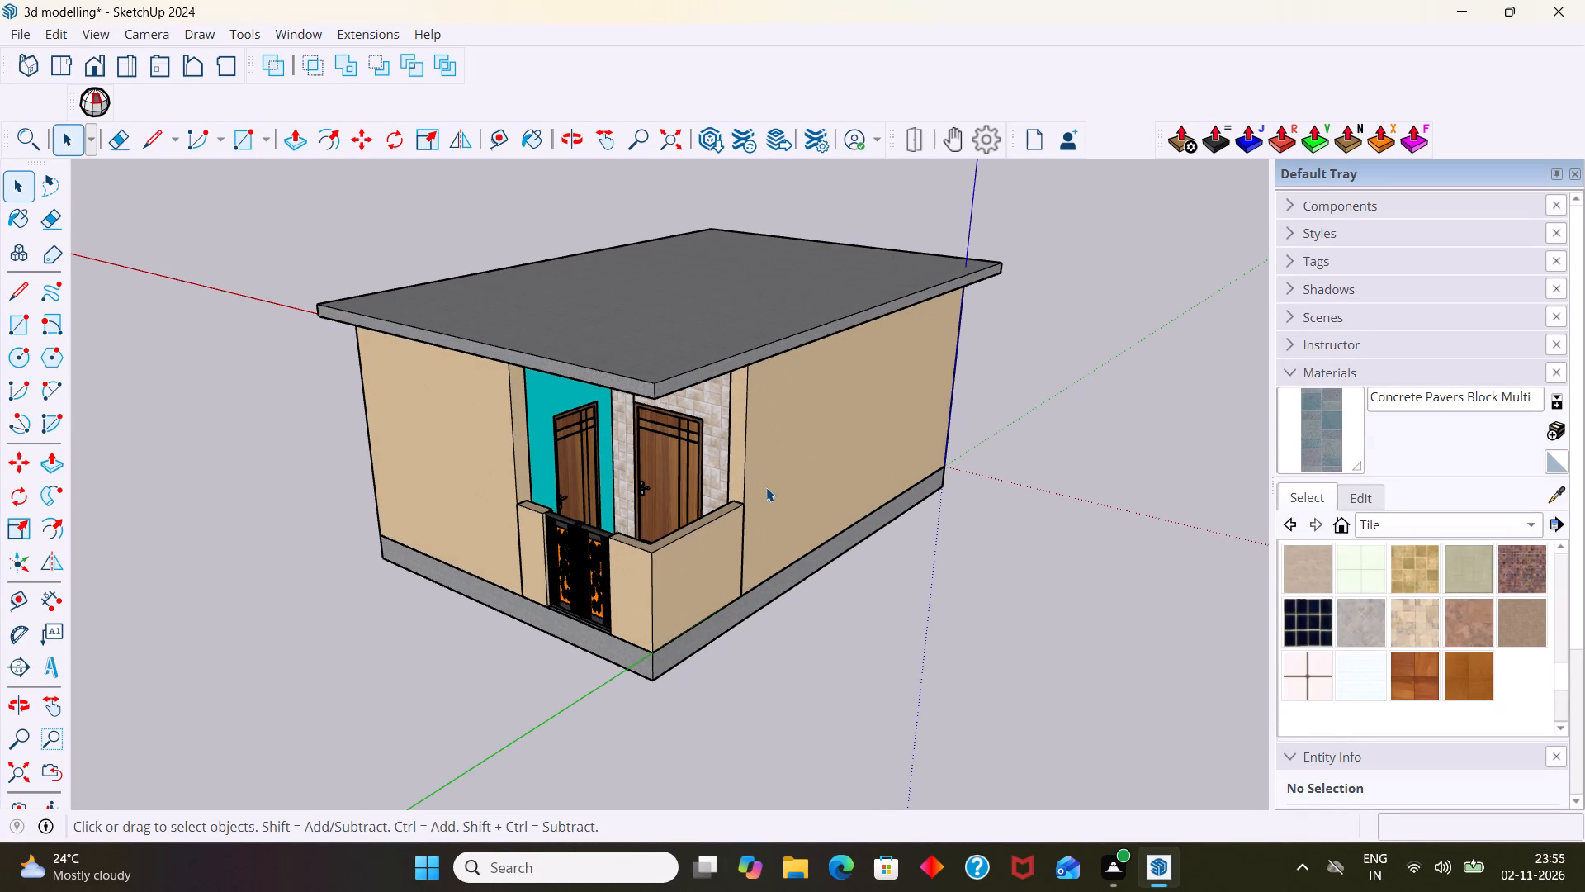
scroll(764, 481, up, 2)
scroll(796, 492, down, 3)
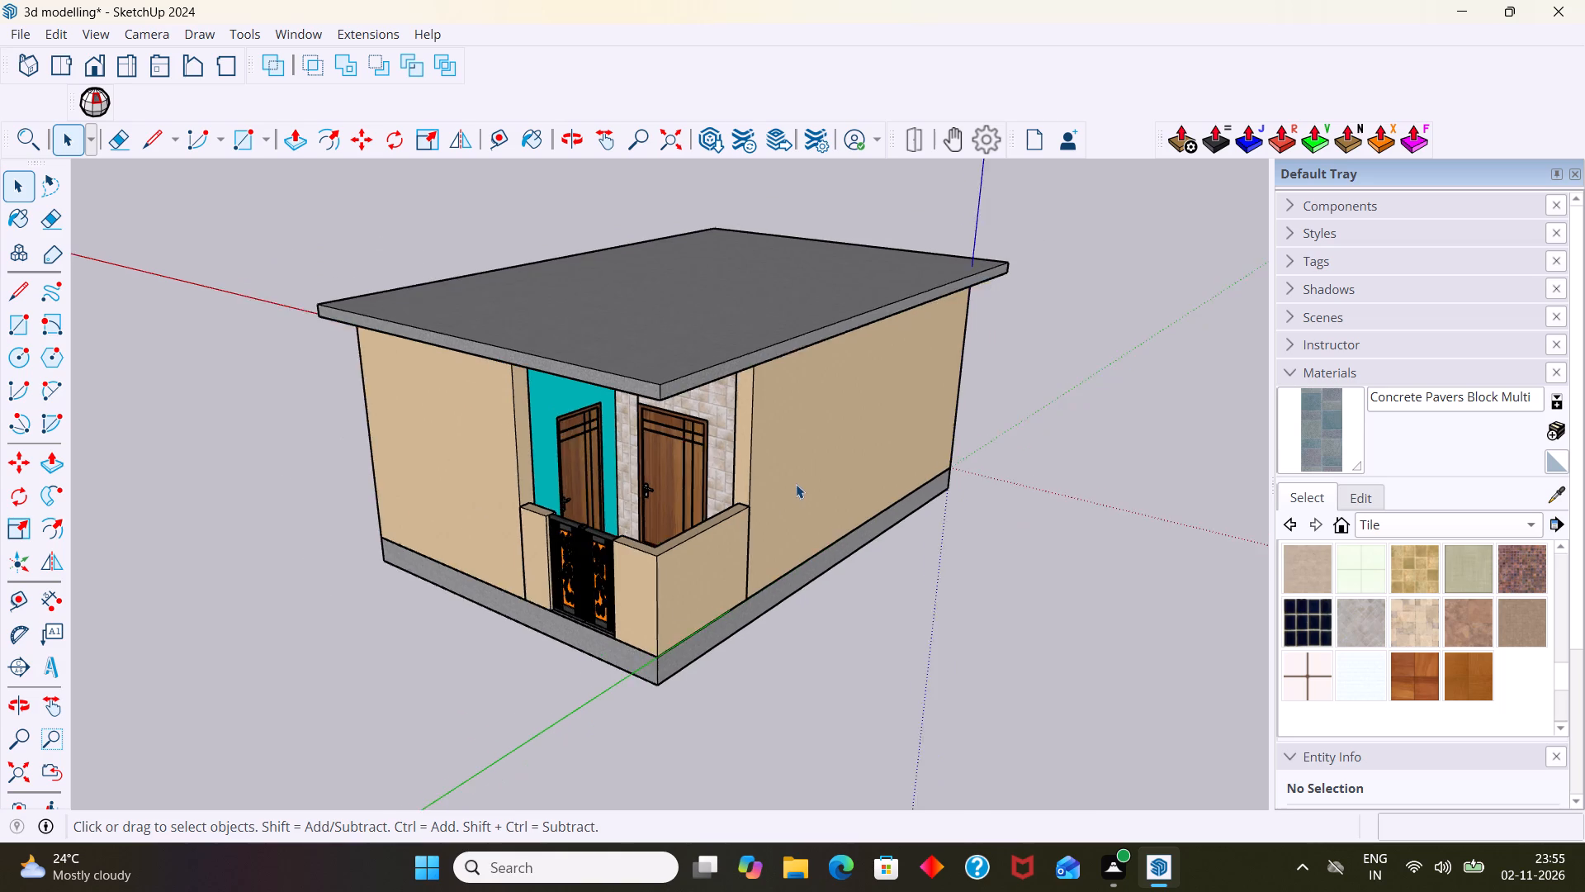
scroll(796, 484, down, 4)
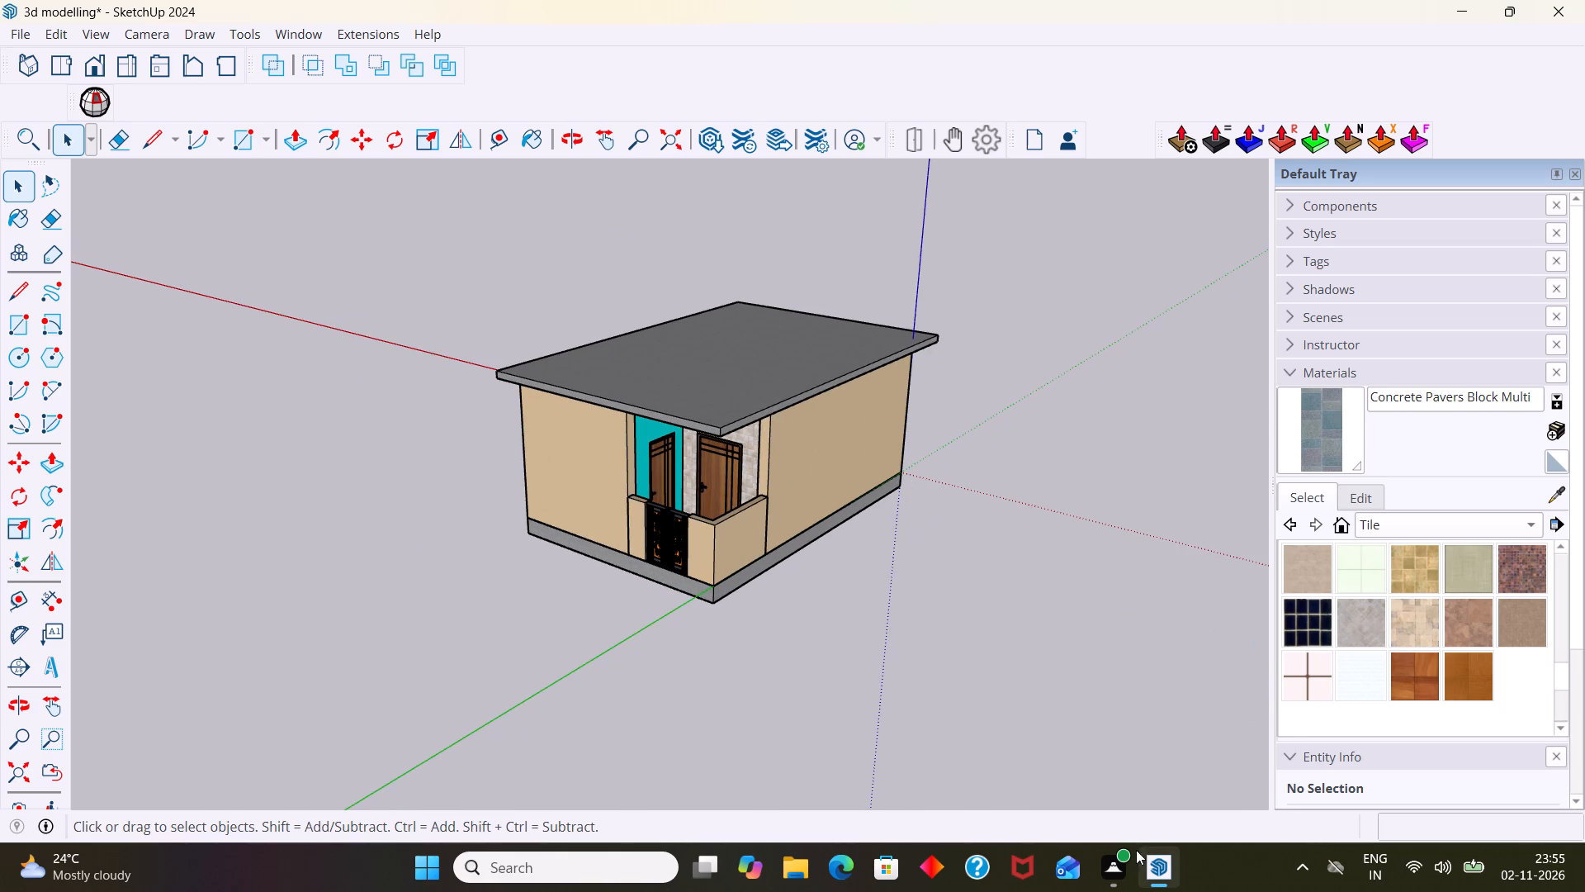
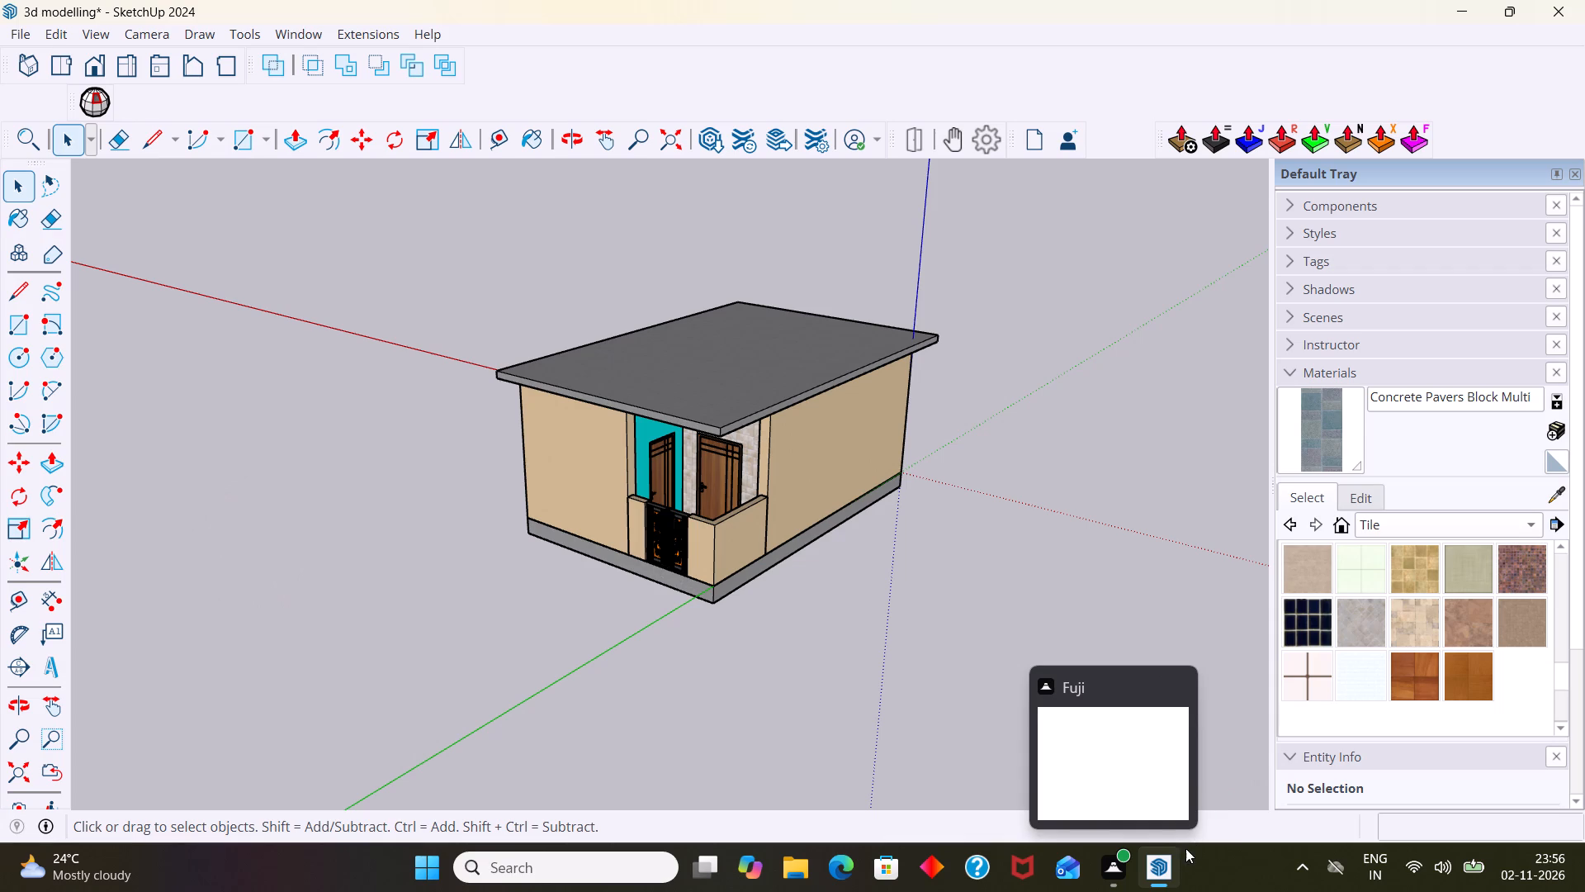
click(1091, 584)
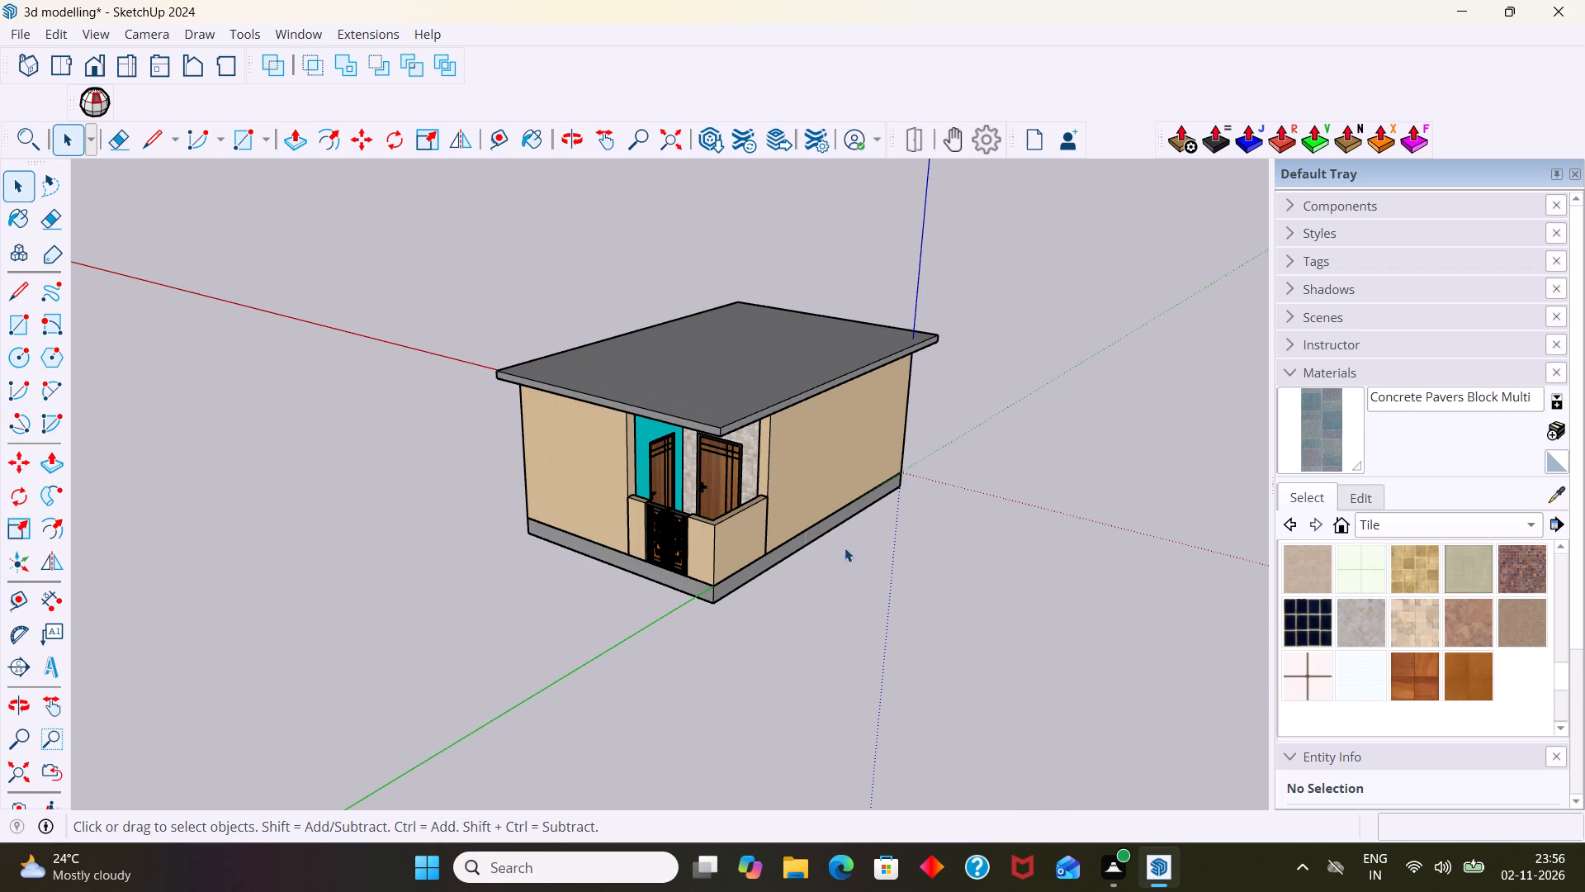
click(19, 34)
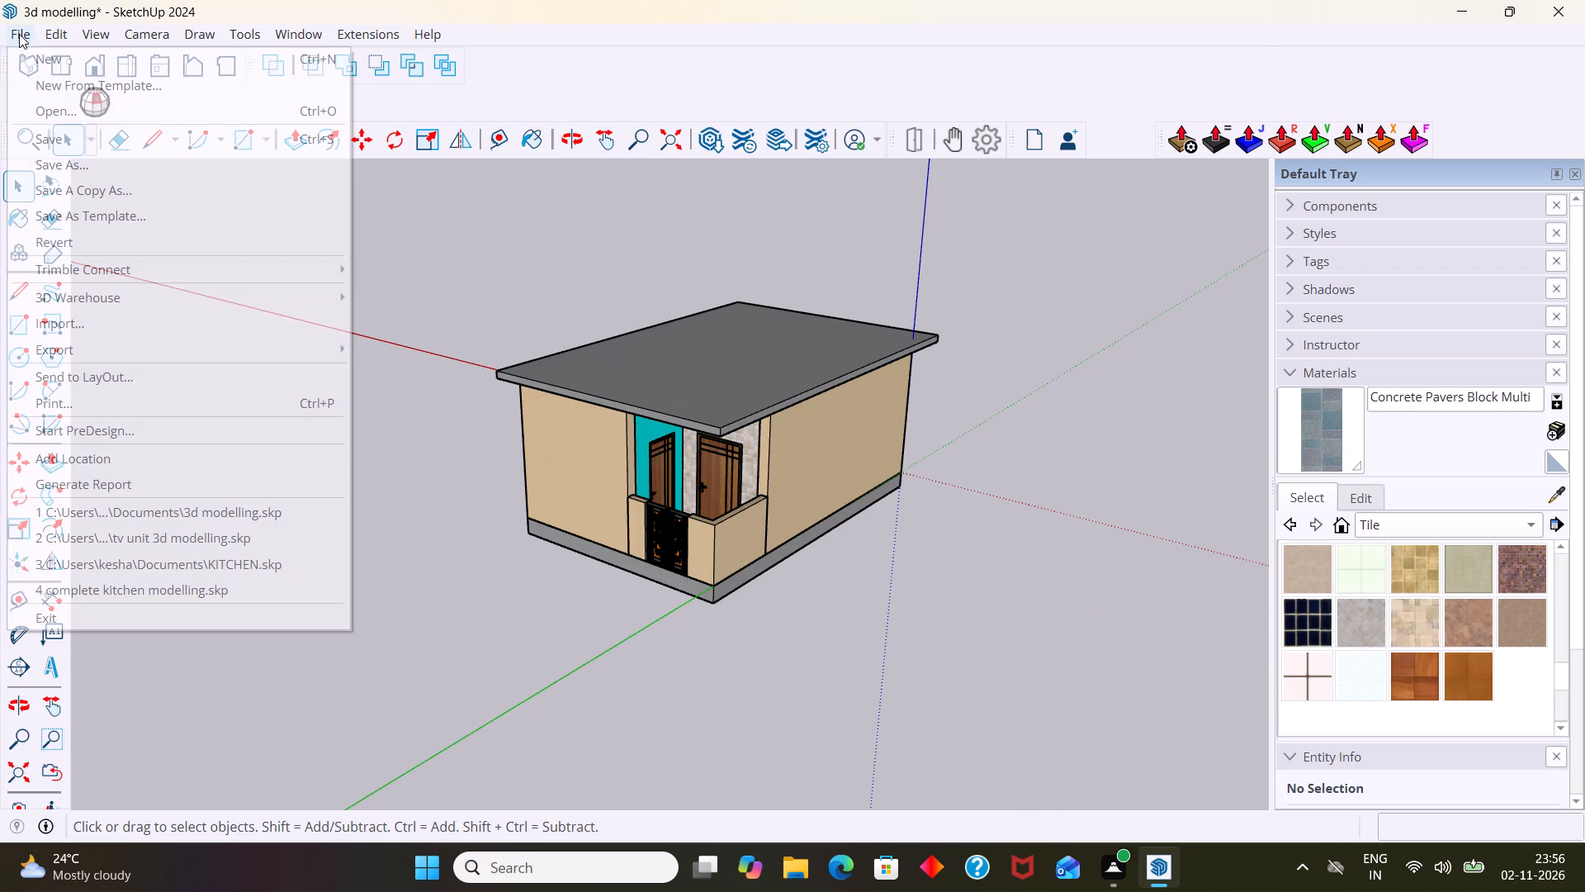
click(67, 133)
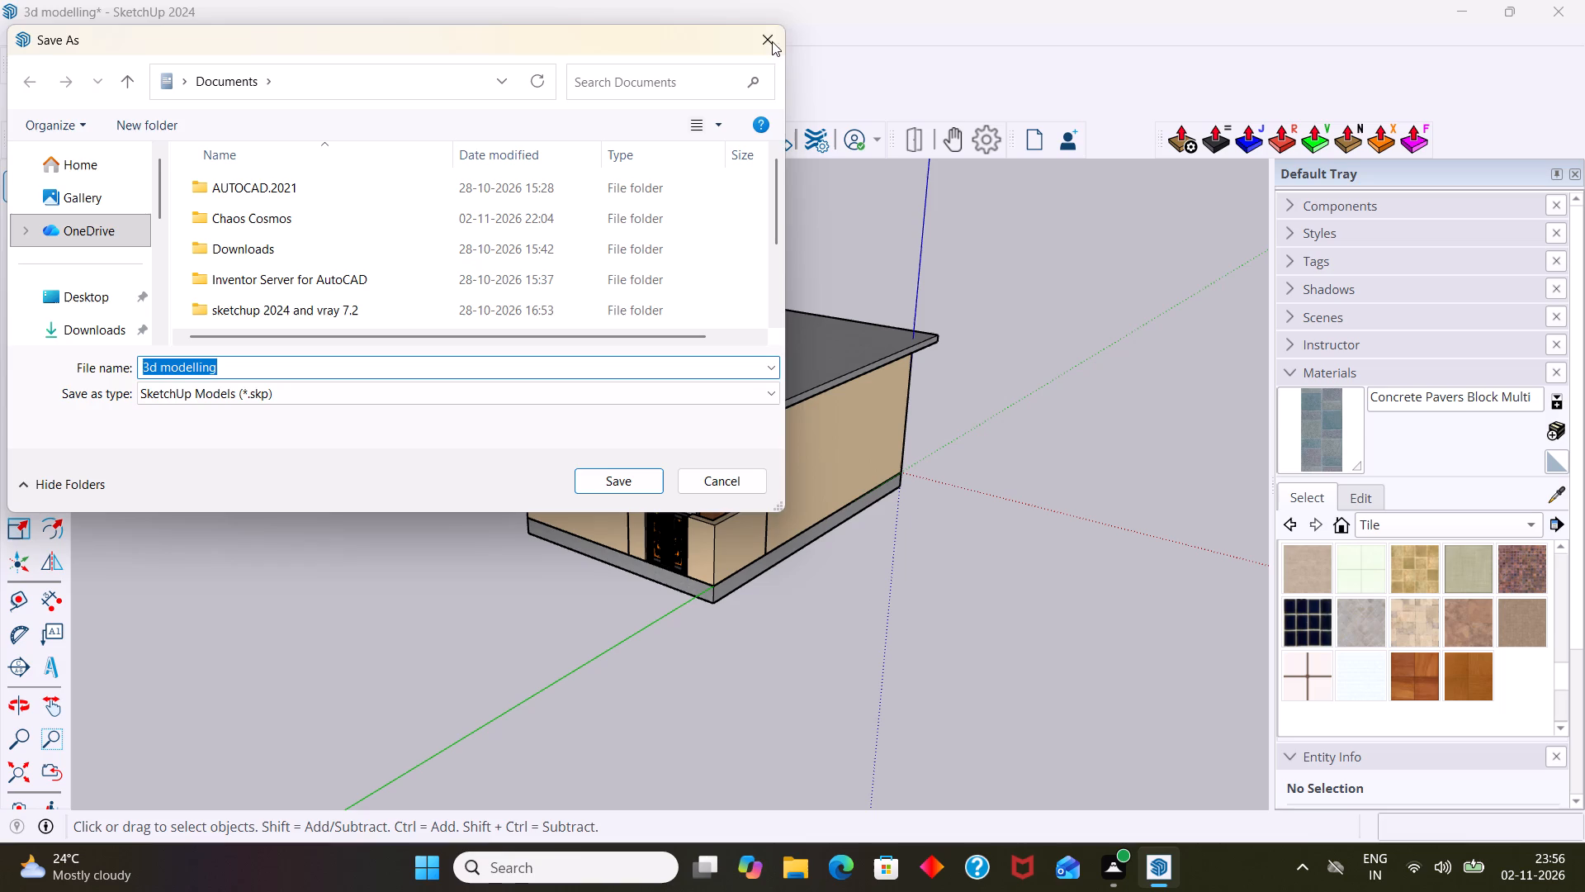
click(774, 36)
Save the house model as the SketchUp file "3d modelling" in Documents, replacing the existing file.
click(21, 30)
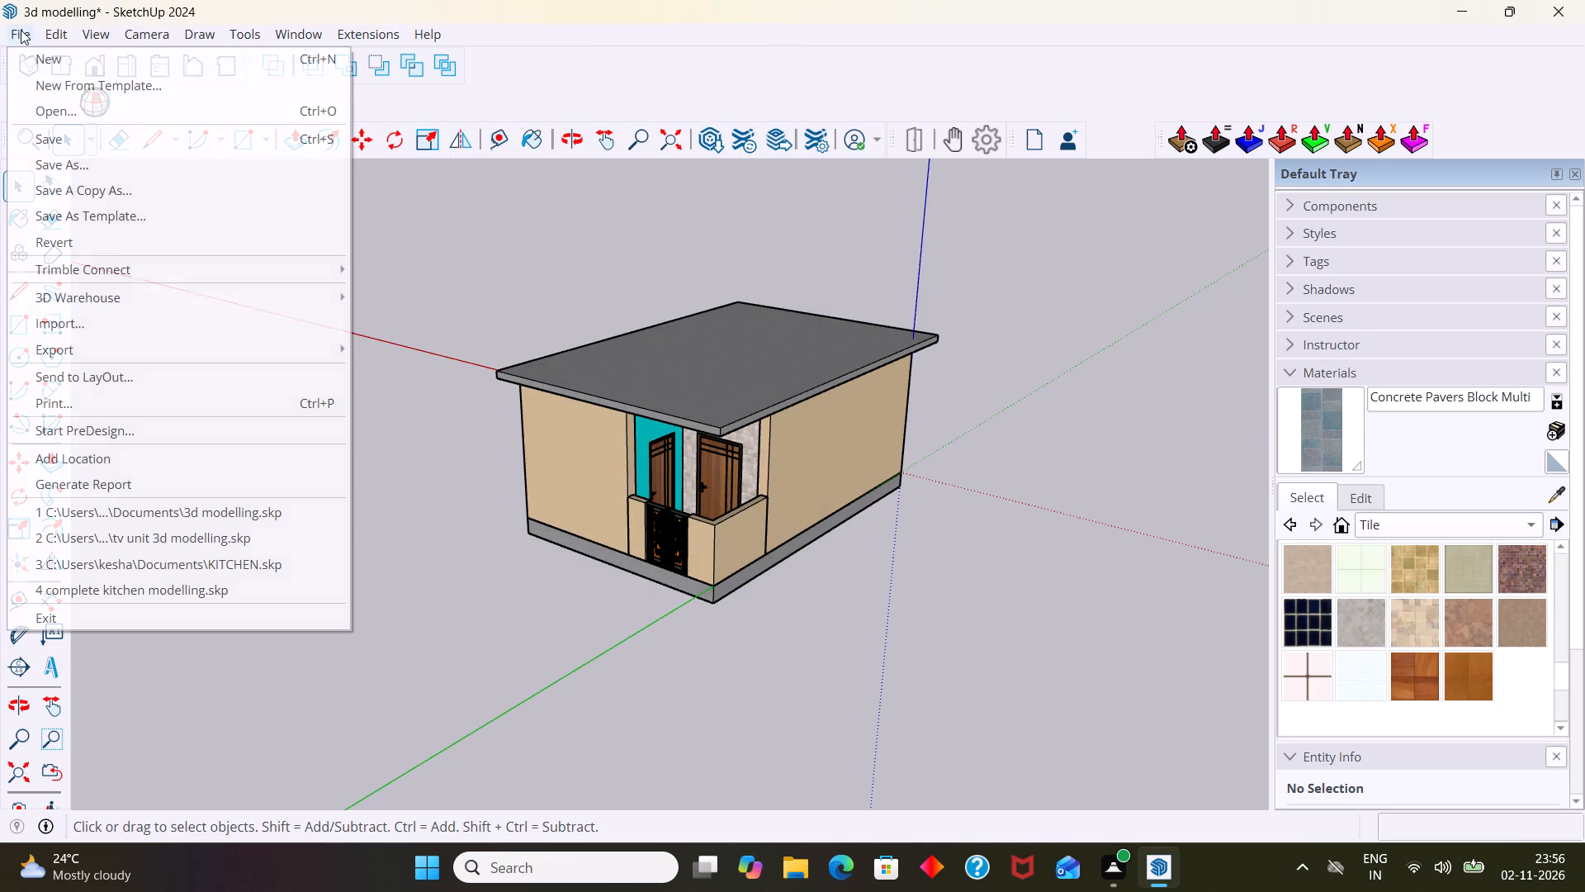
click(78, 138)
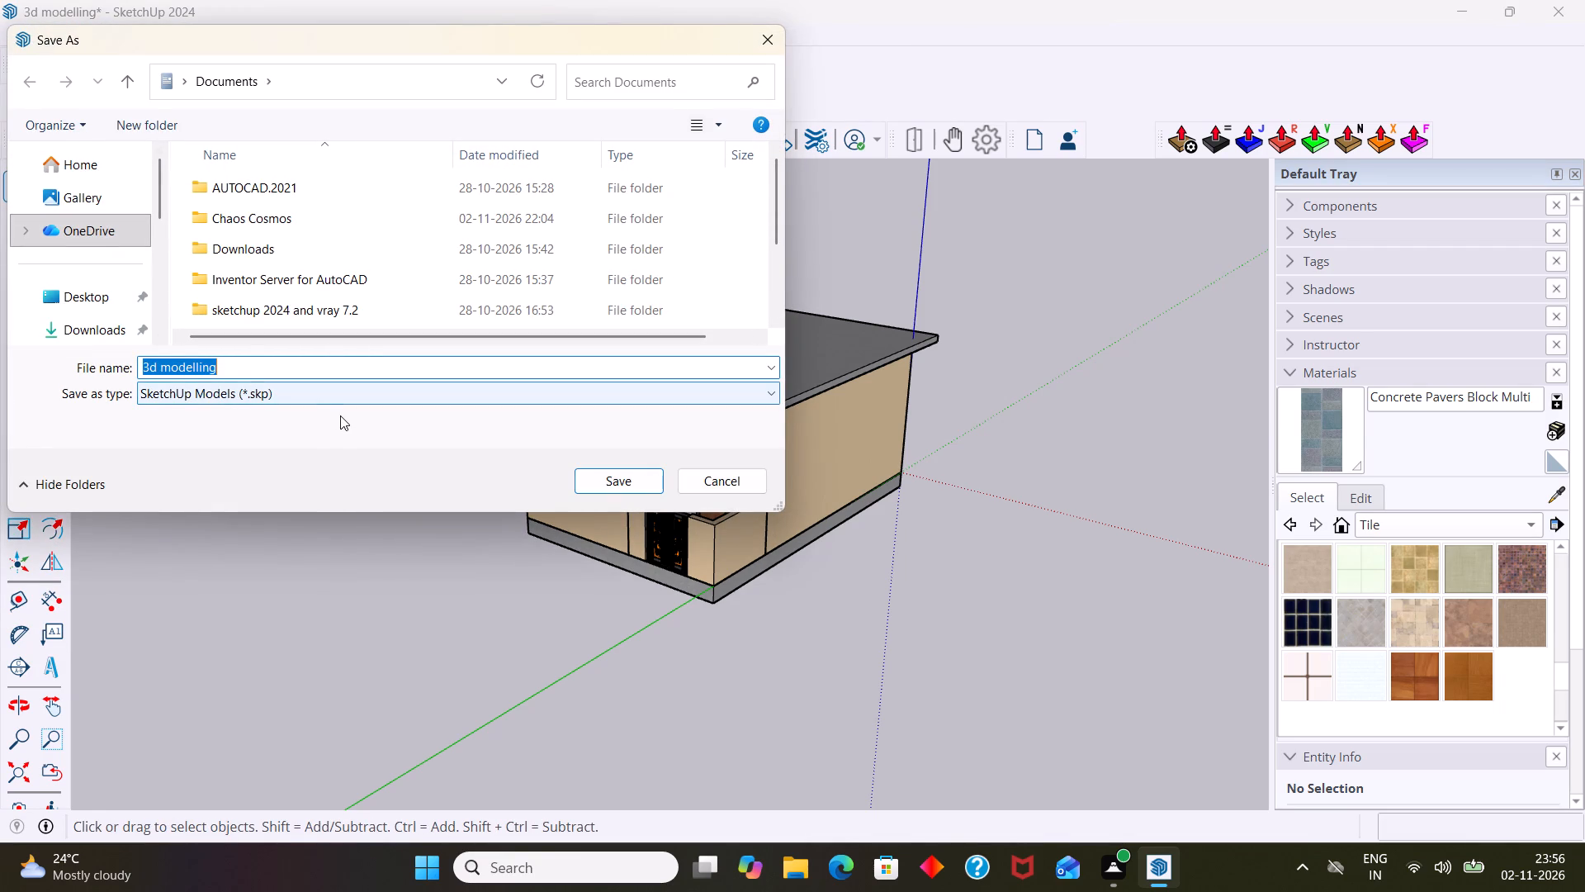
click(233, 370)
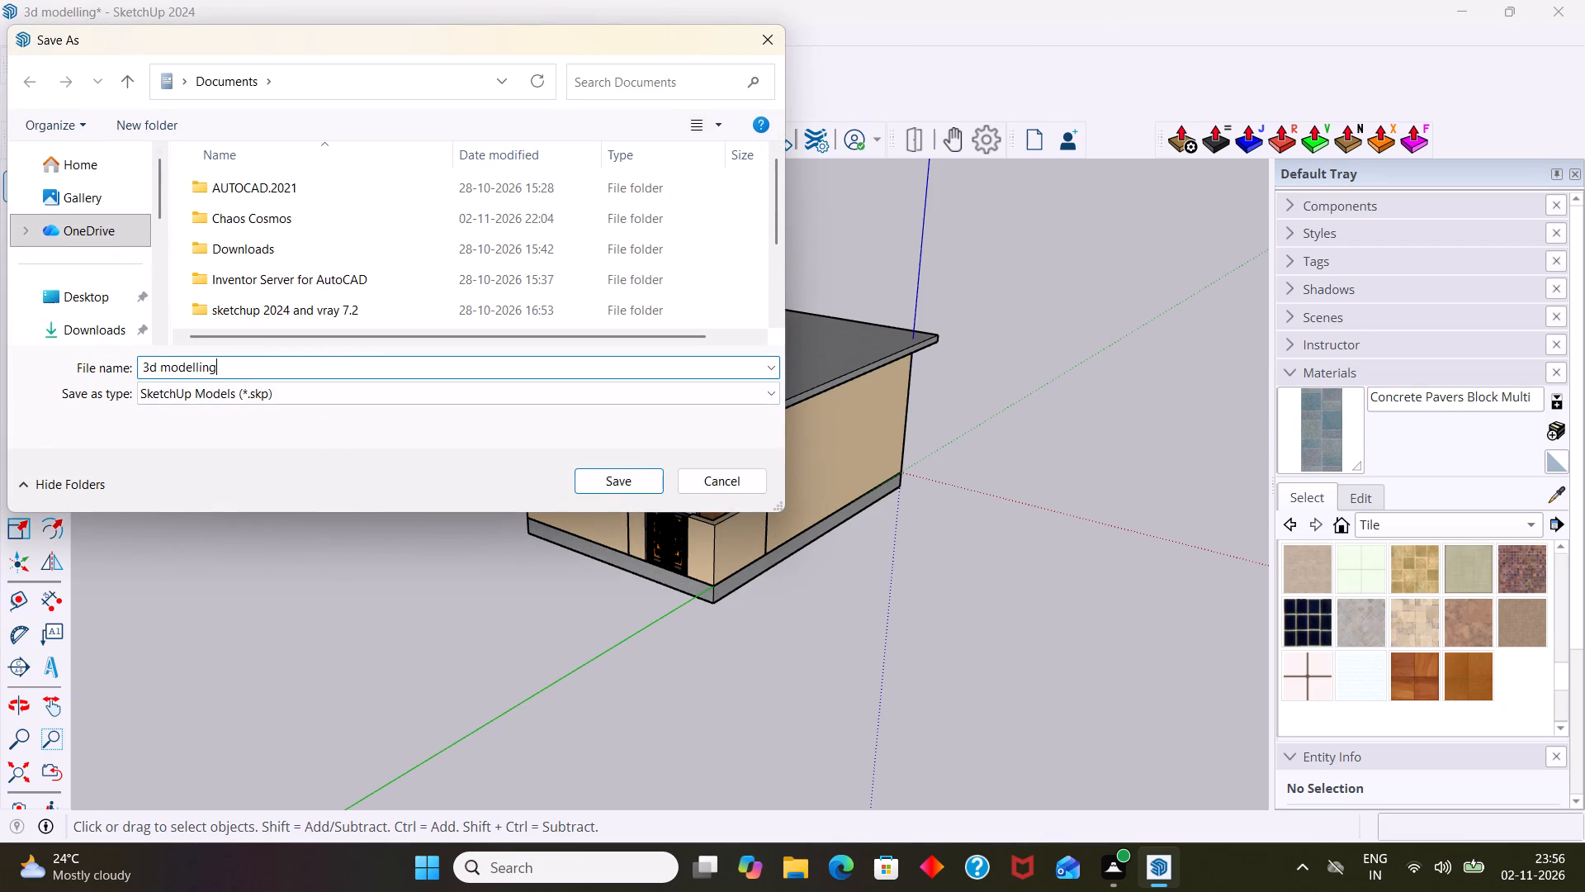
click(609, 482)
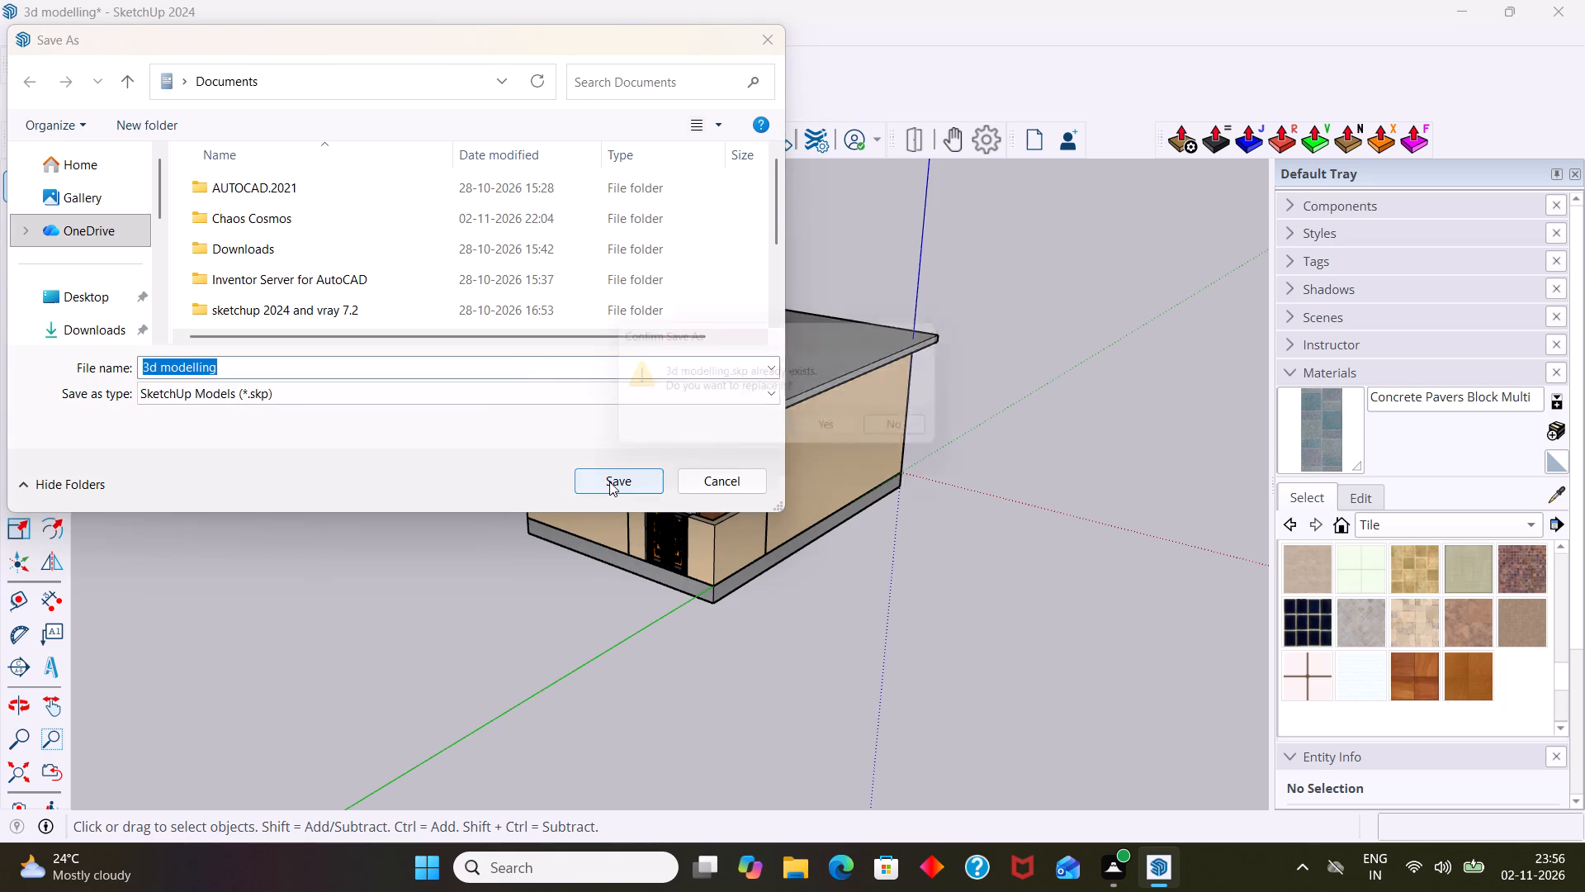
click(847, 442)
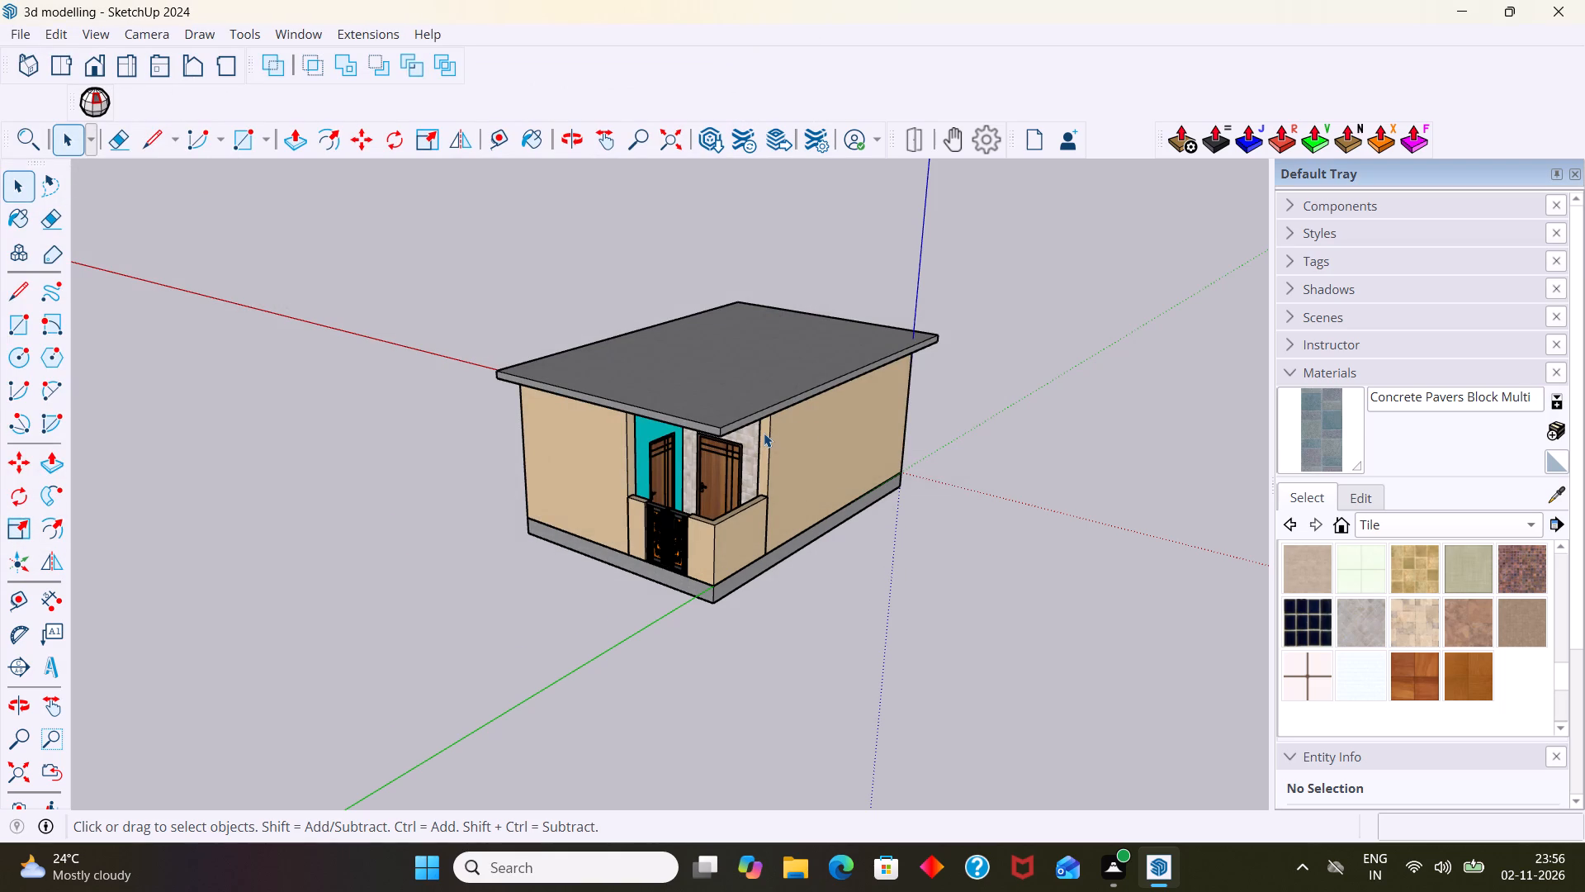
Use Save As to store the model again in Documents as "3d modelling", overwriting the existing SketchUp file.
click(12, 29)
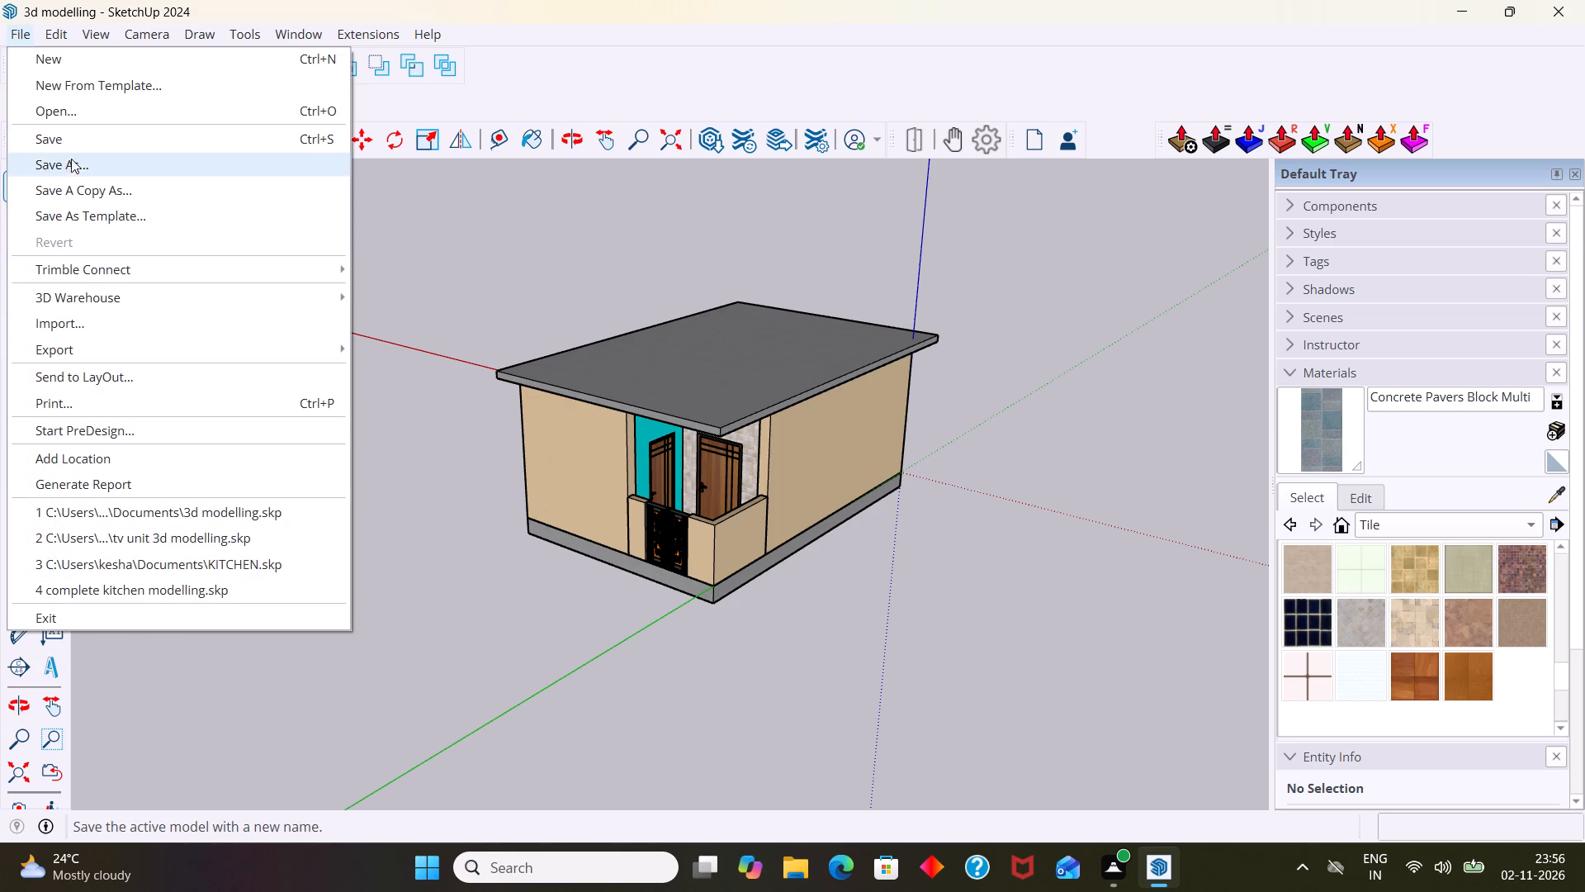
click(78, 173)
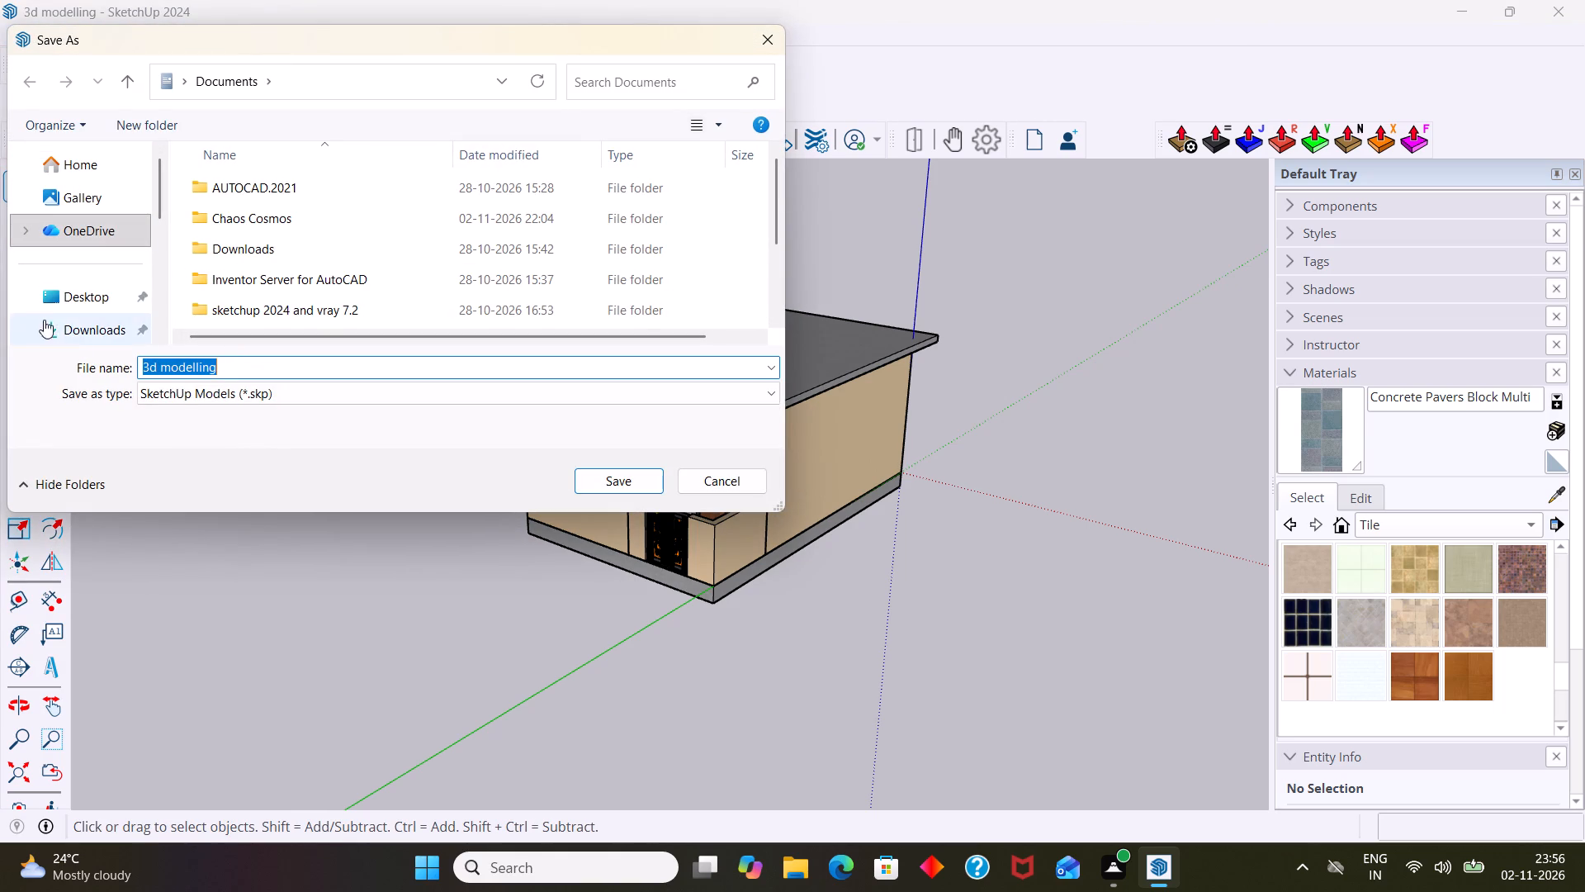
scroll(74, 317, down, 2)
scroll(74, 292, up, 1)
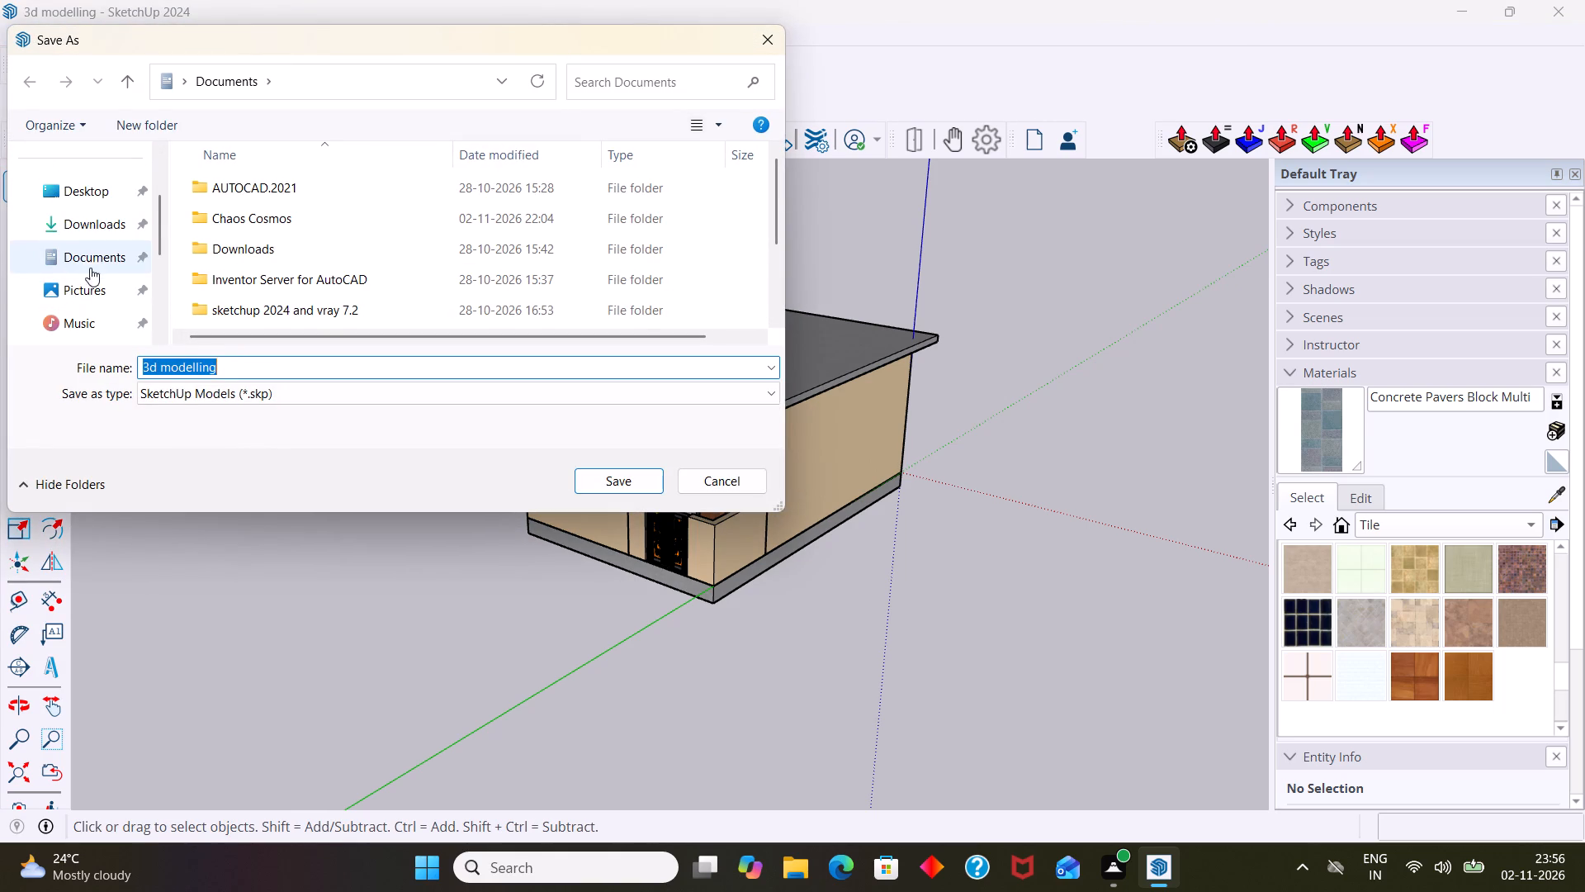
click(92, 262)
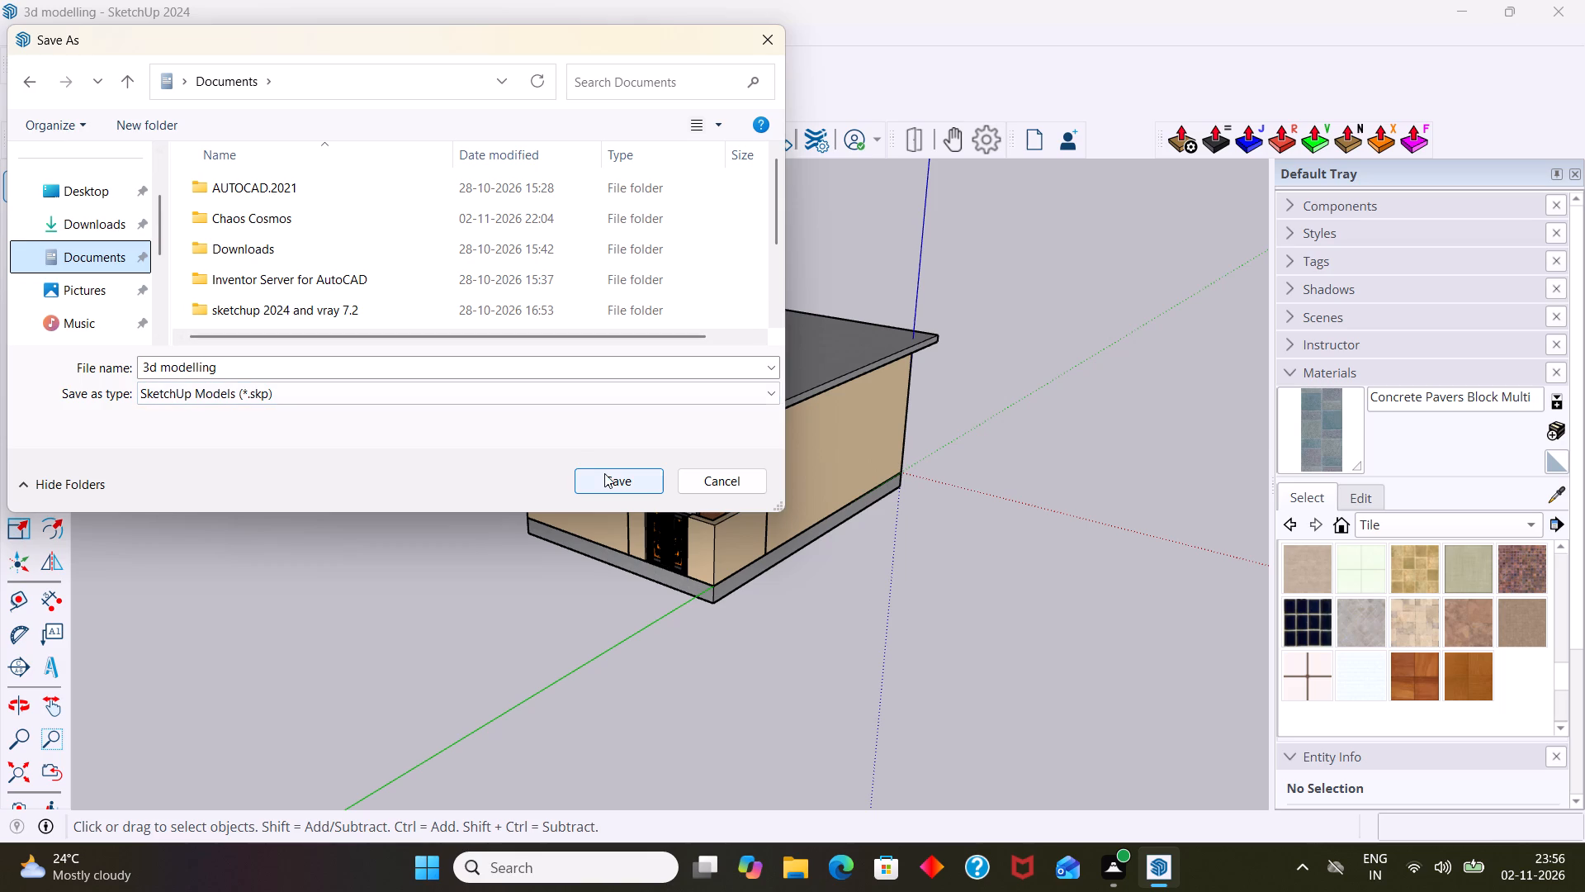
click(612, 478)
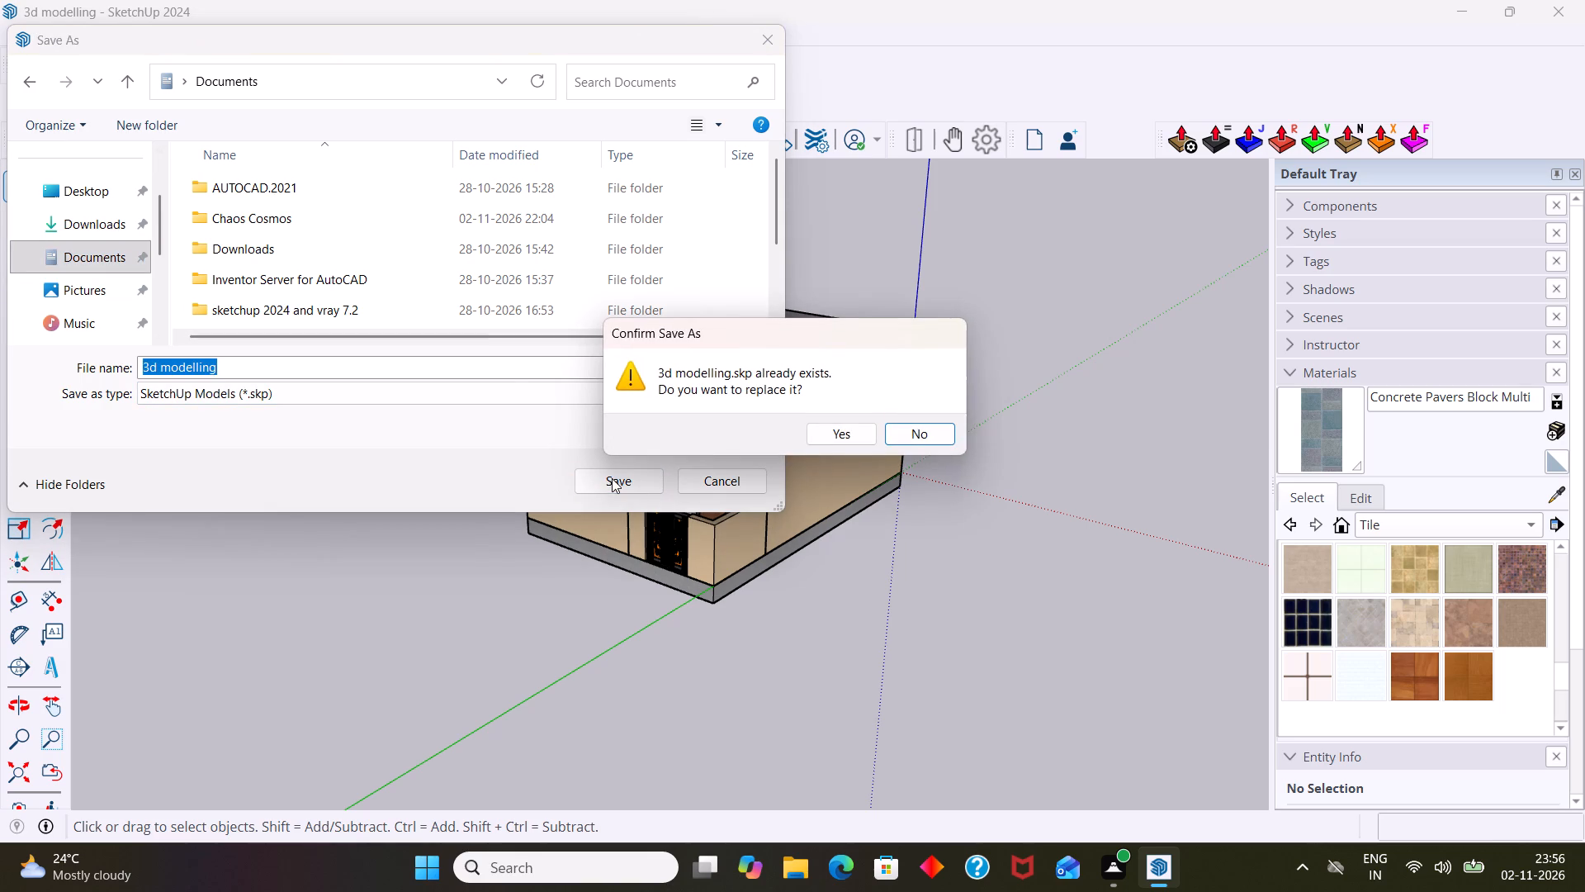
click(466, 528)
click(828, 435)
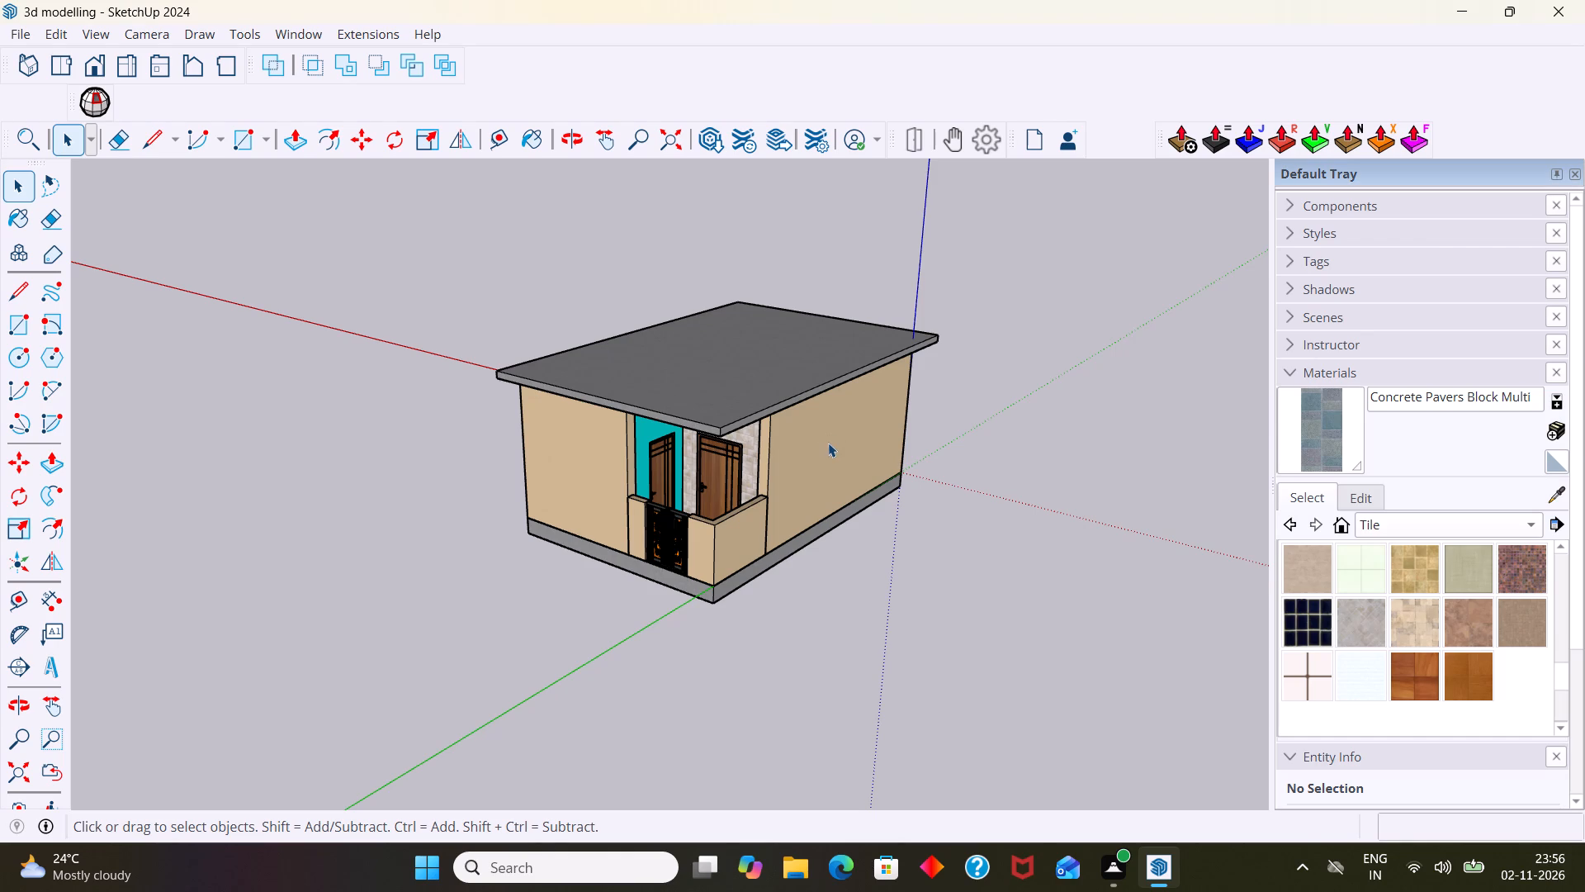
Export the current view of the house as a 2D graphic PDF named "3d modelling" in the Documents folder.
click(18, 29)
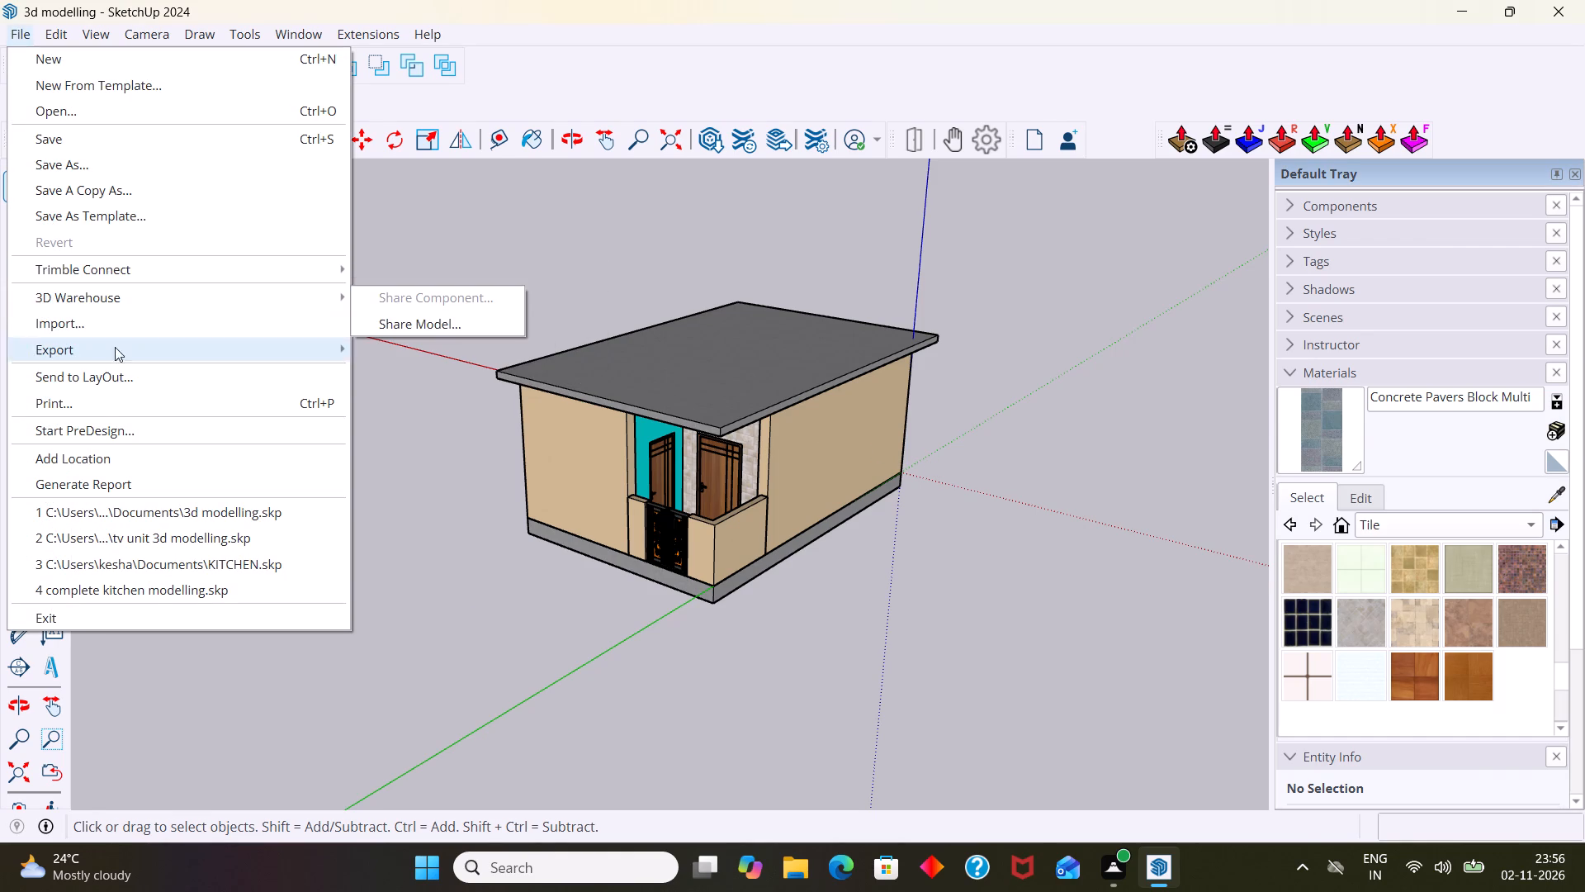
click(73, 344)
click(403, 373)
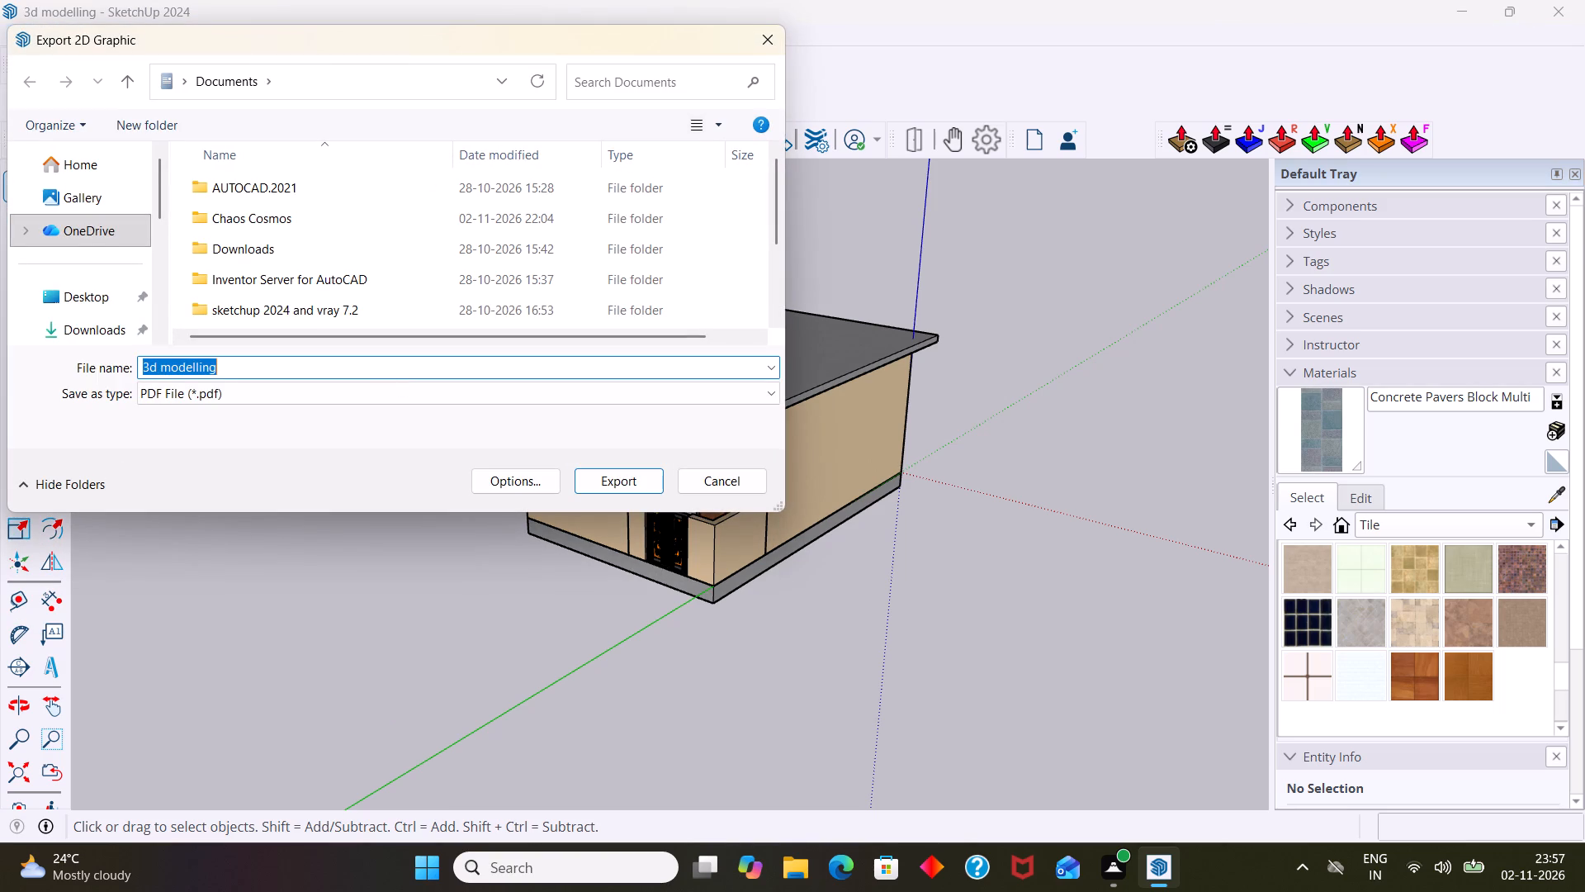
scroll(102, 328, down, 1)
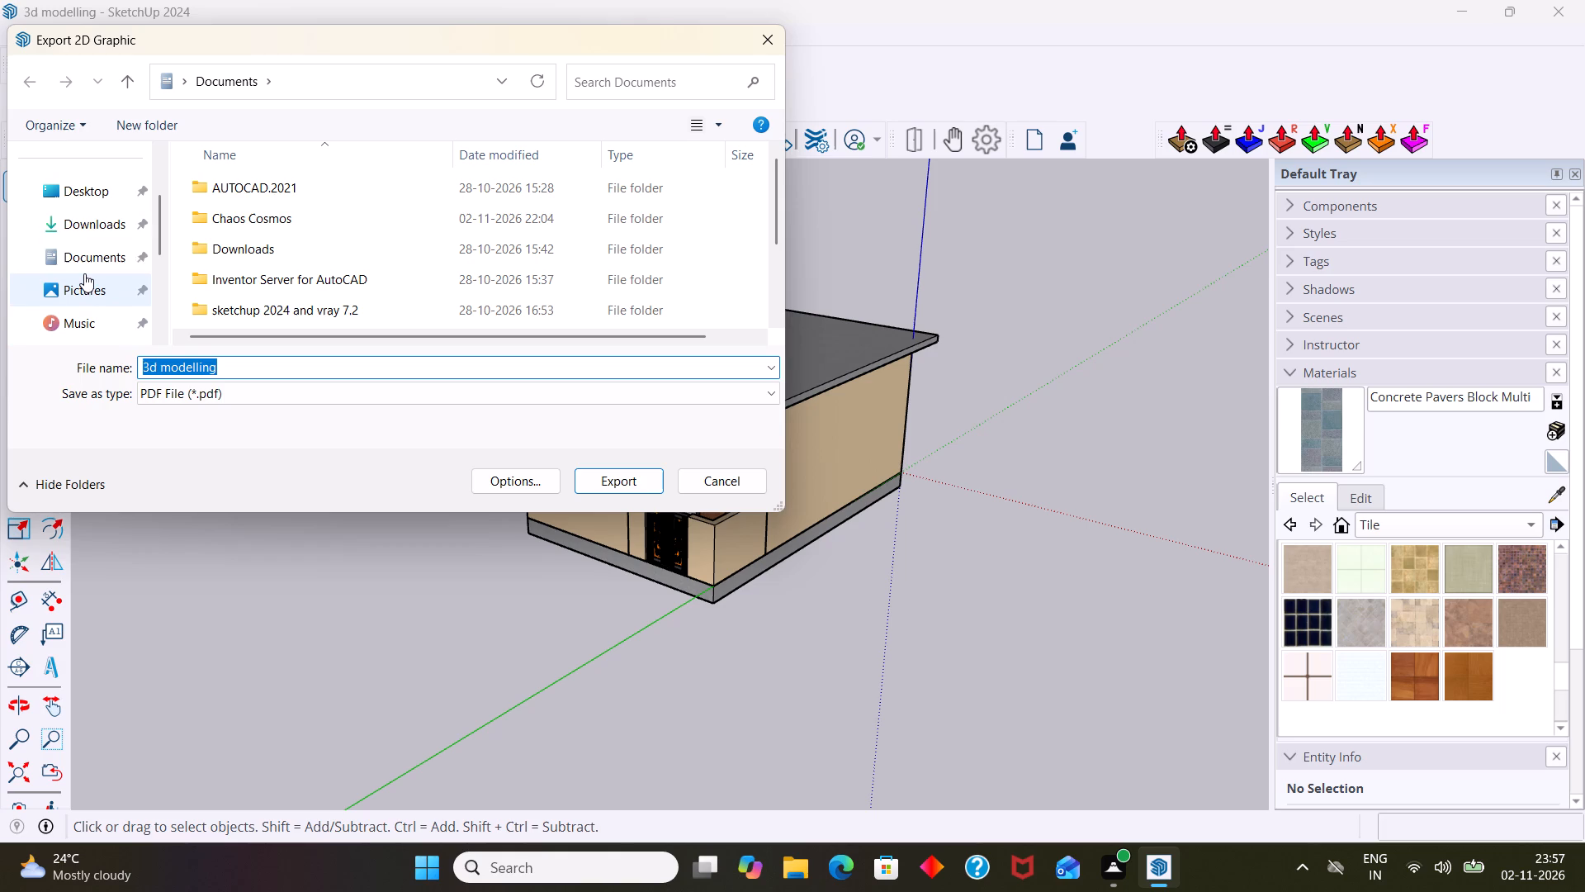
click(84, 269)
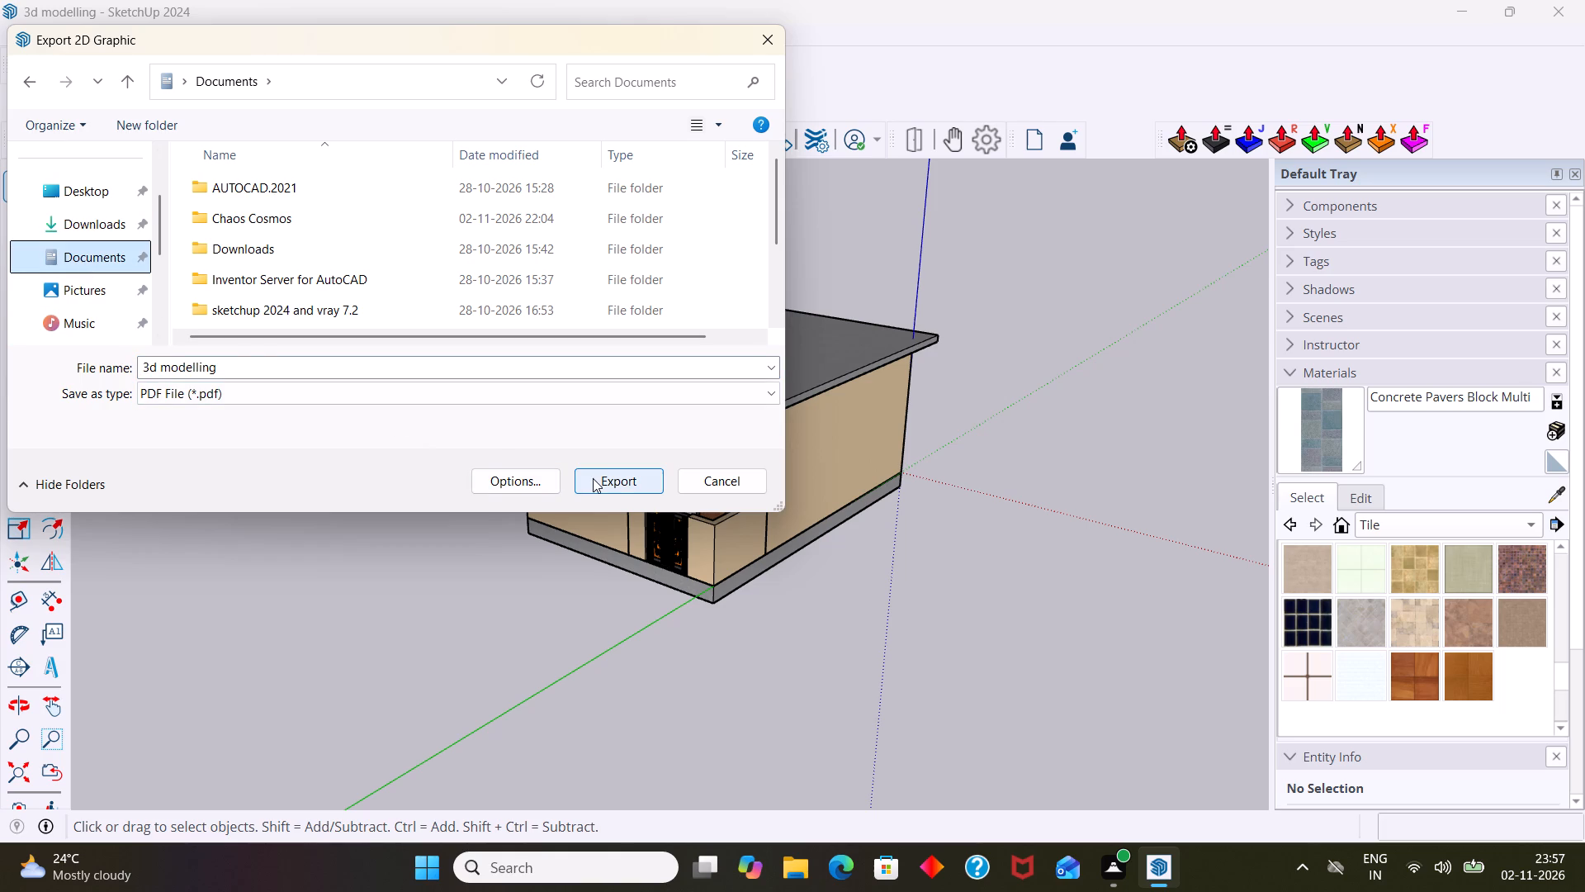
click(617, 477)
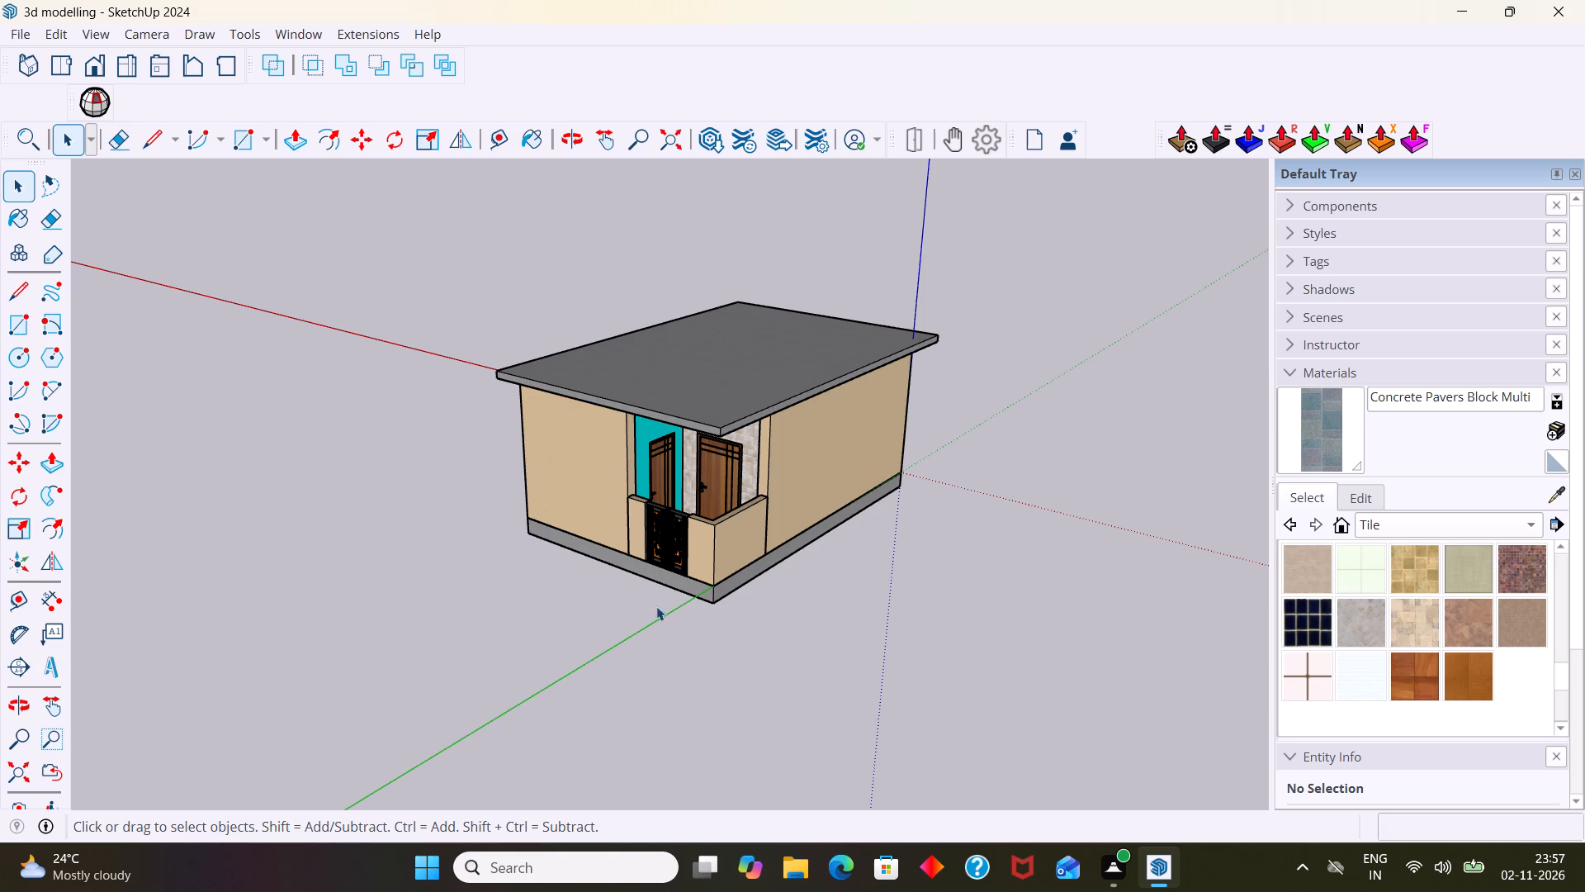
Close the Default Tray to widen the modelling area.
scroll(659, 578, up, 2)
scroll(675, 479, up, 1)
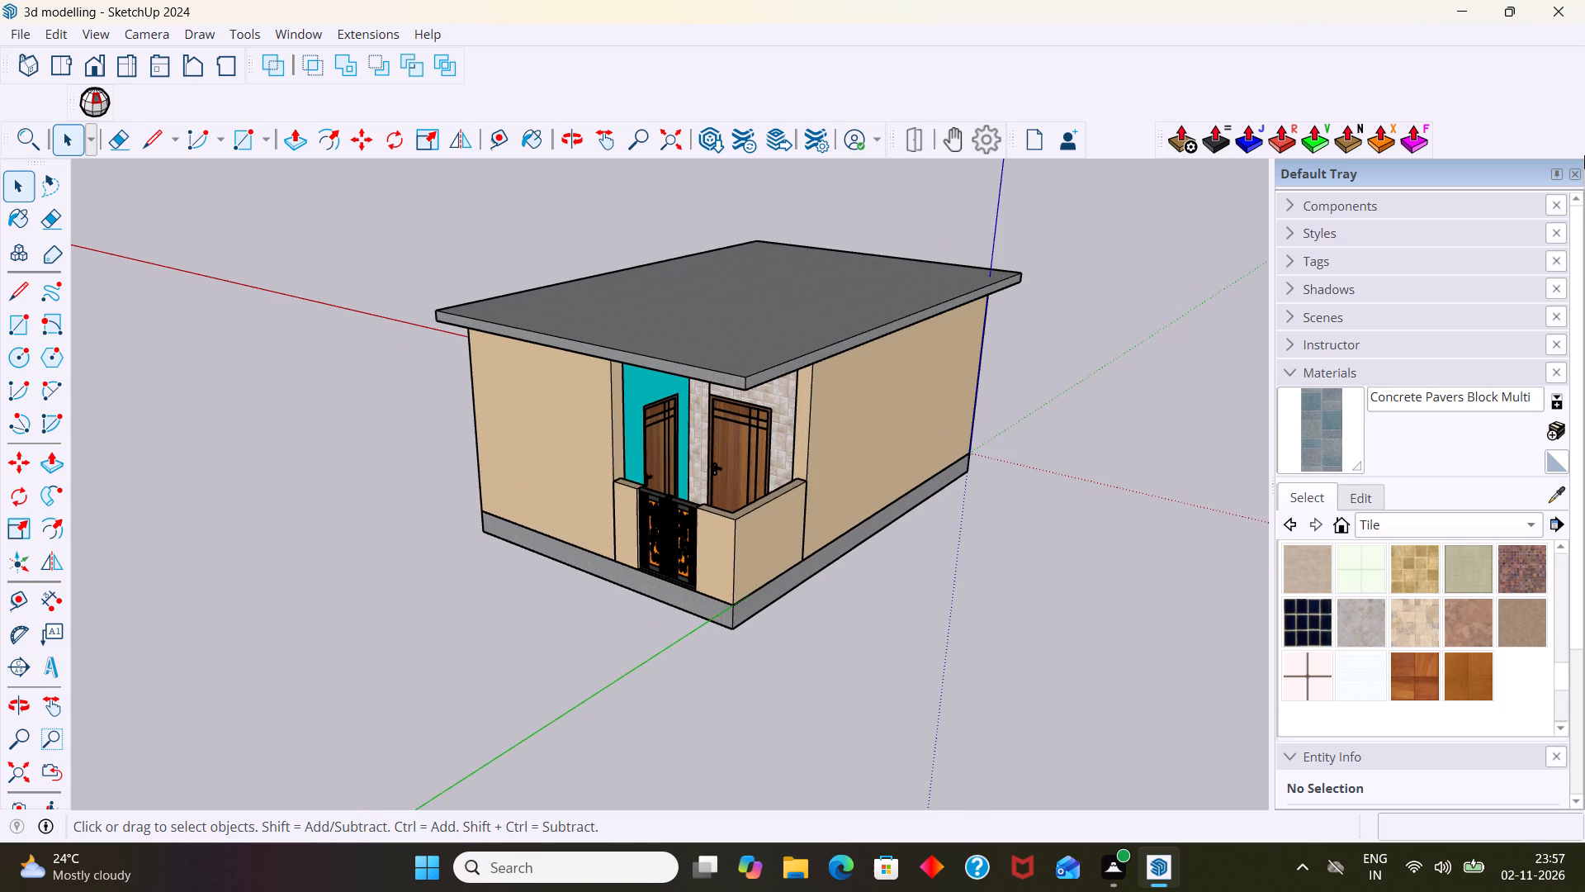
click(1574, 178)
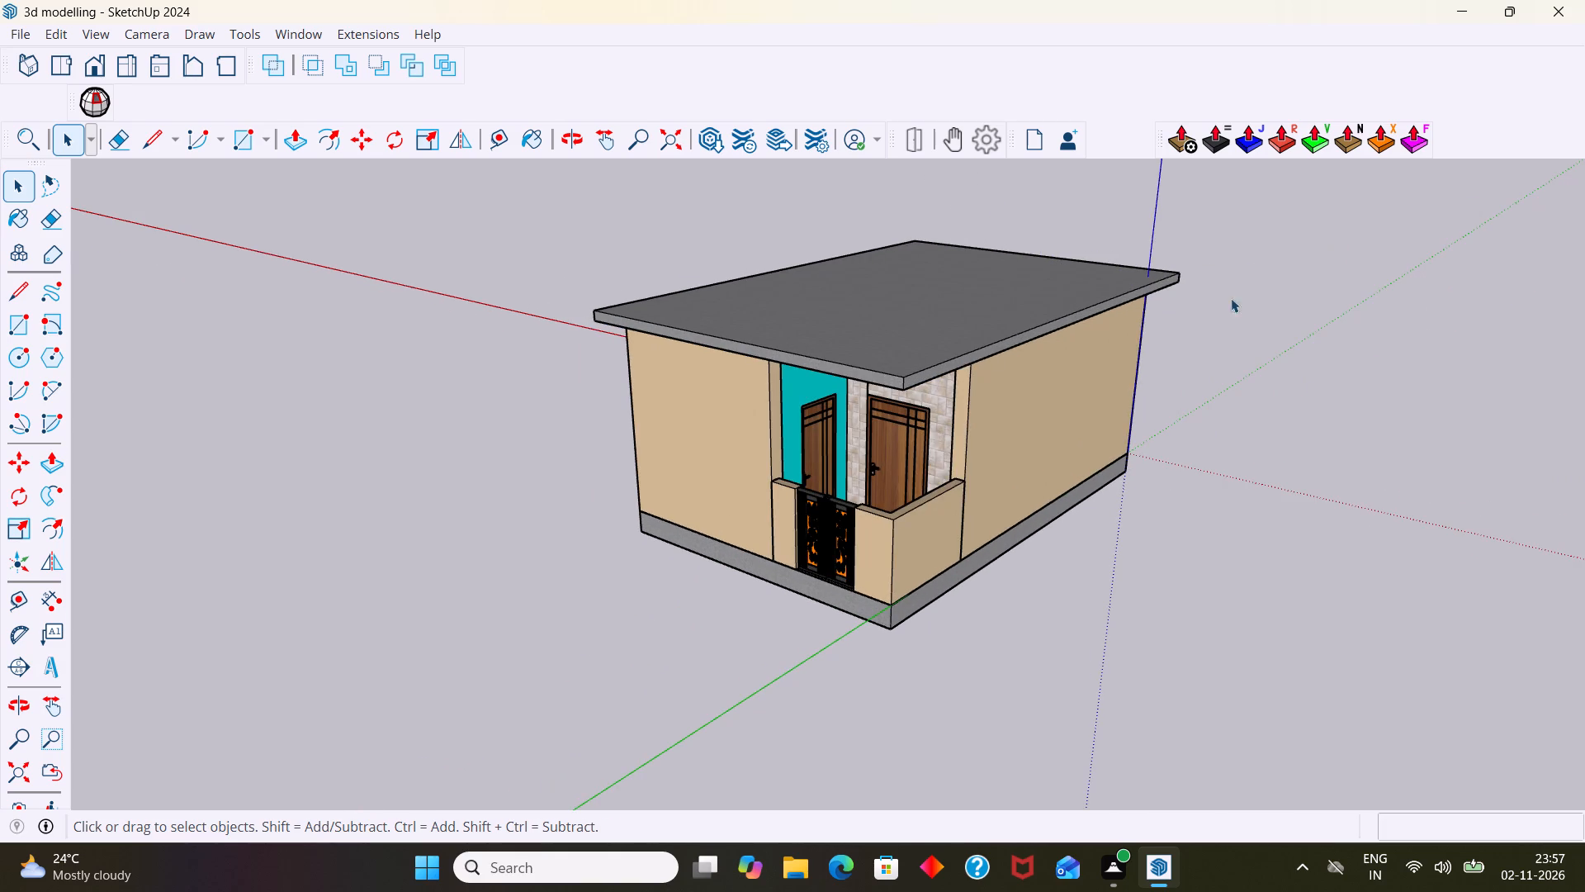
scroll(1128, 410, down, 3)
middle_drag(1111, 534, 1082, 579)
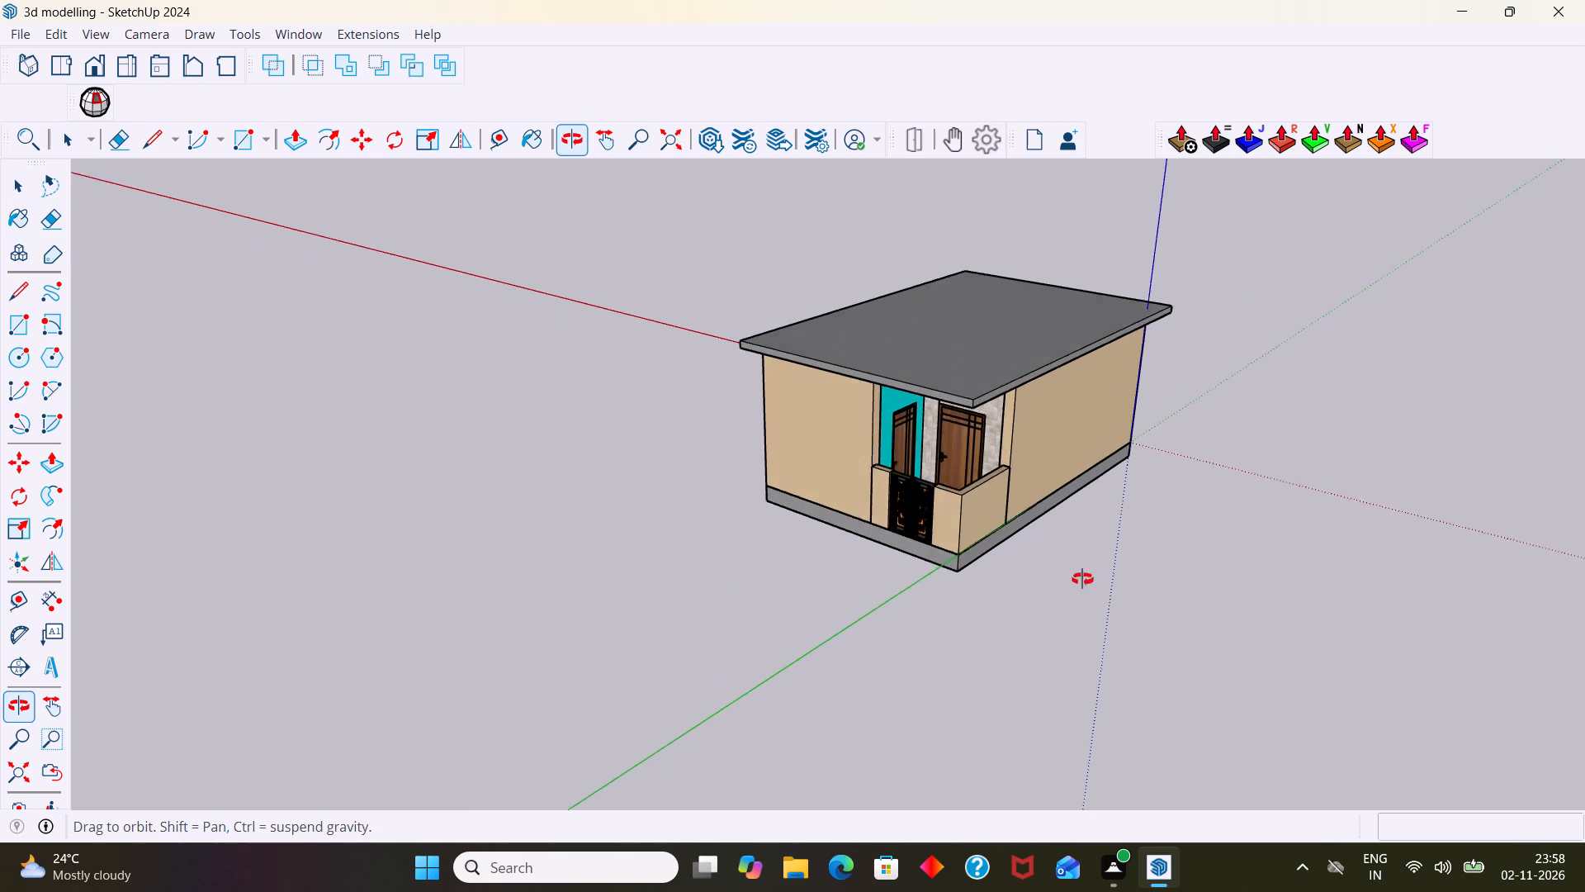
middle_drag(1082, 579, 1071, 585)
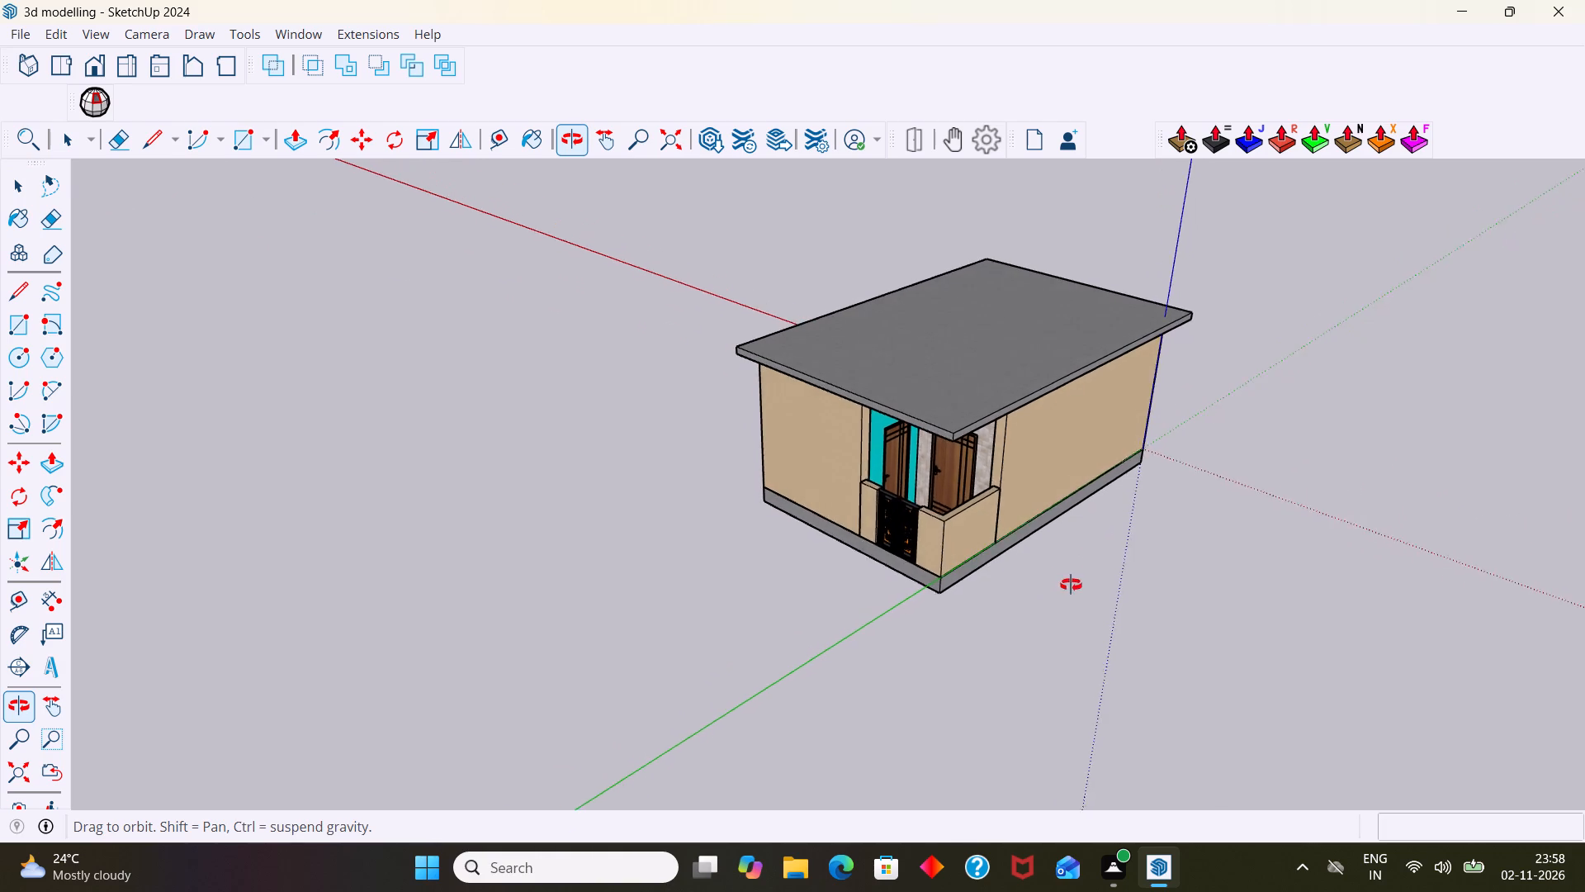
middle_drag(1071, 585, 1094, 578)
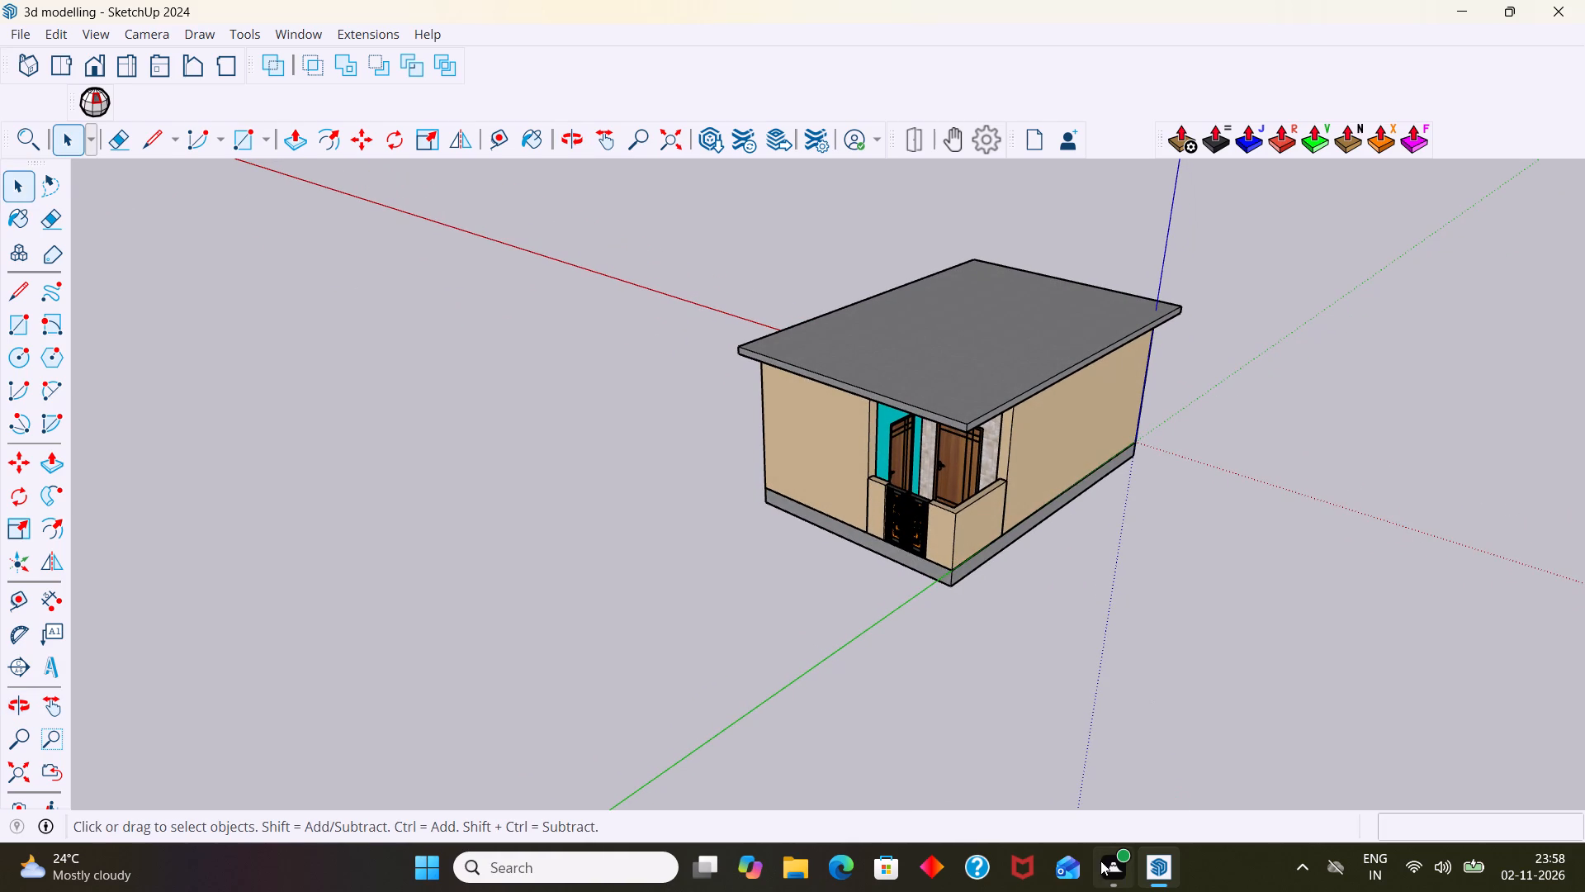